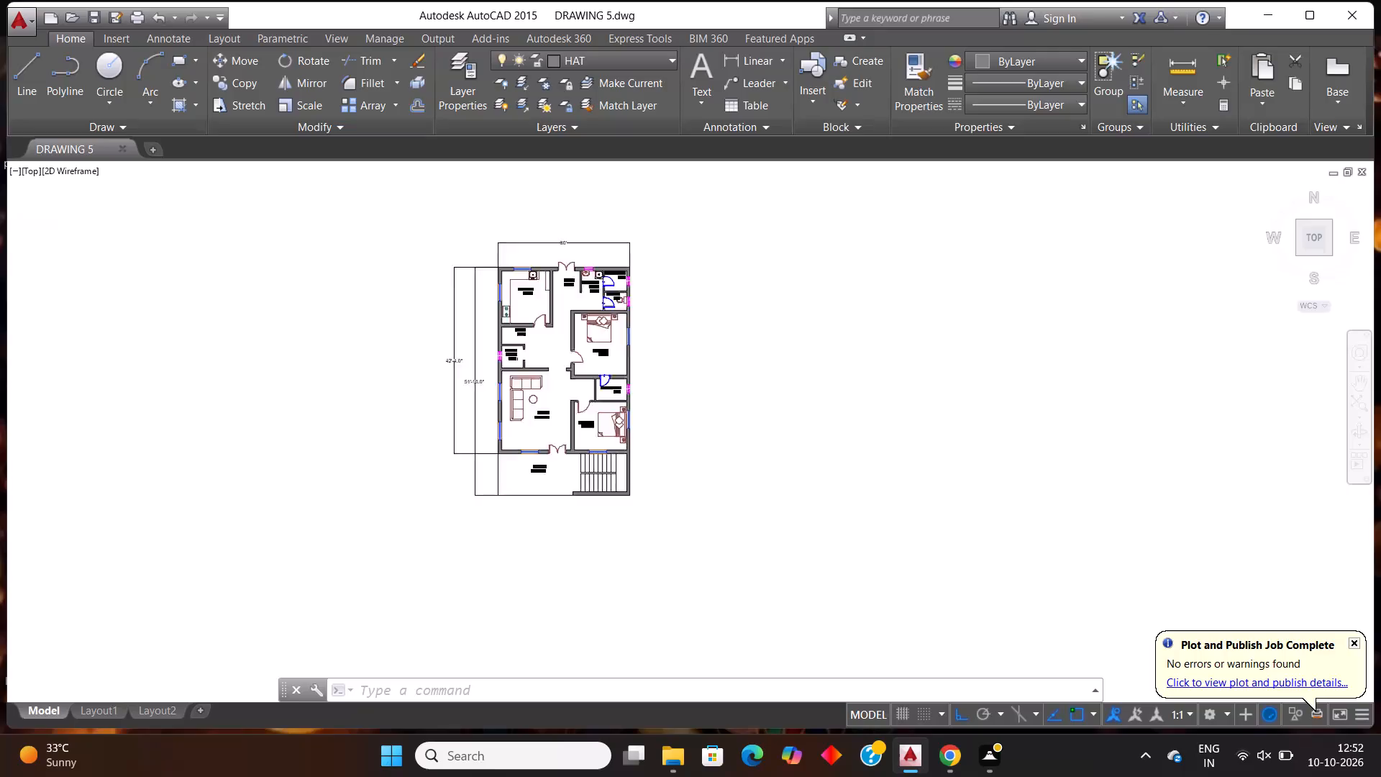
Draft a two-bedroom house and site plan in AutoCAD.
Save the DRAWING 5 floor plan.
{"action": "scroll", "coordinate": [797, 447], "scroll_direction": "up", "scroll_amount": 2}
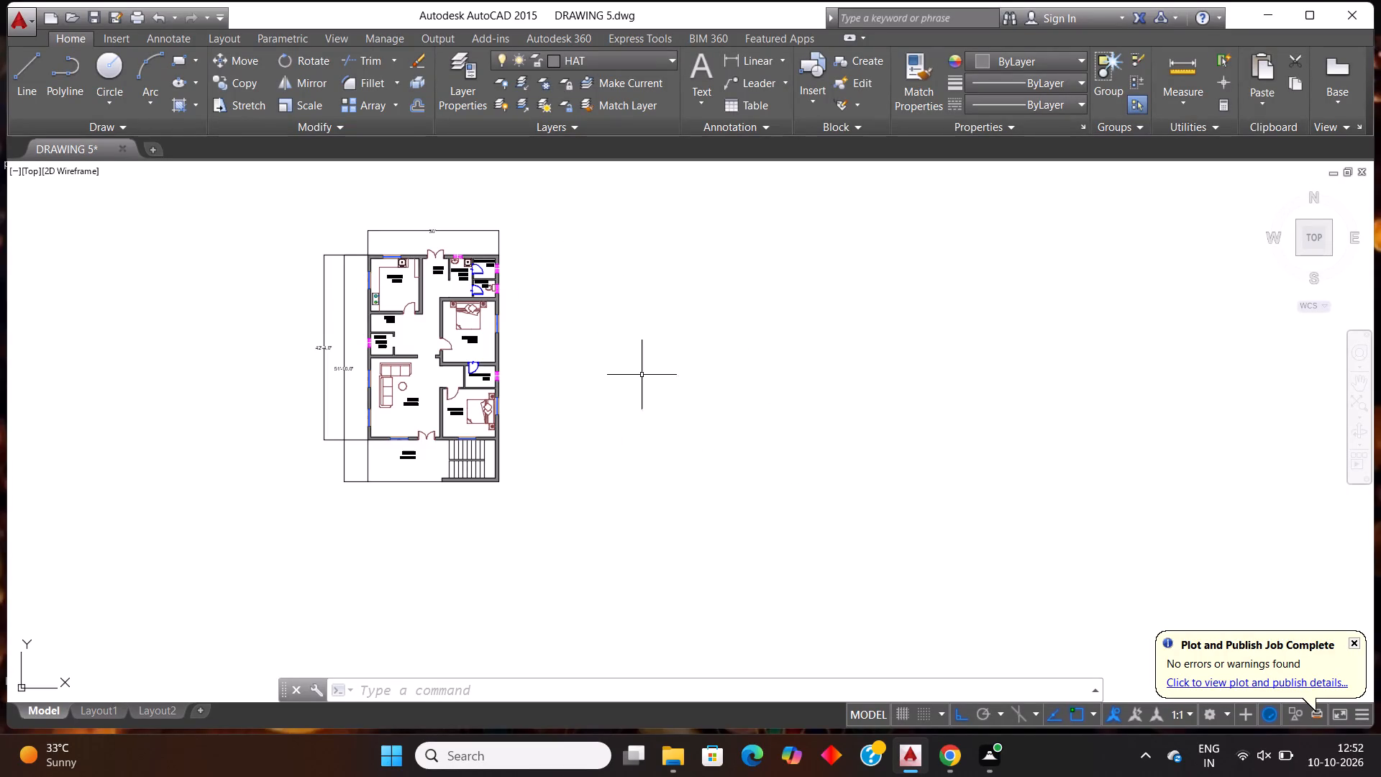
{"action": "scroll", "coordinate": [436, 259], "scroll_direction": "up", "scroll_amount": 2}
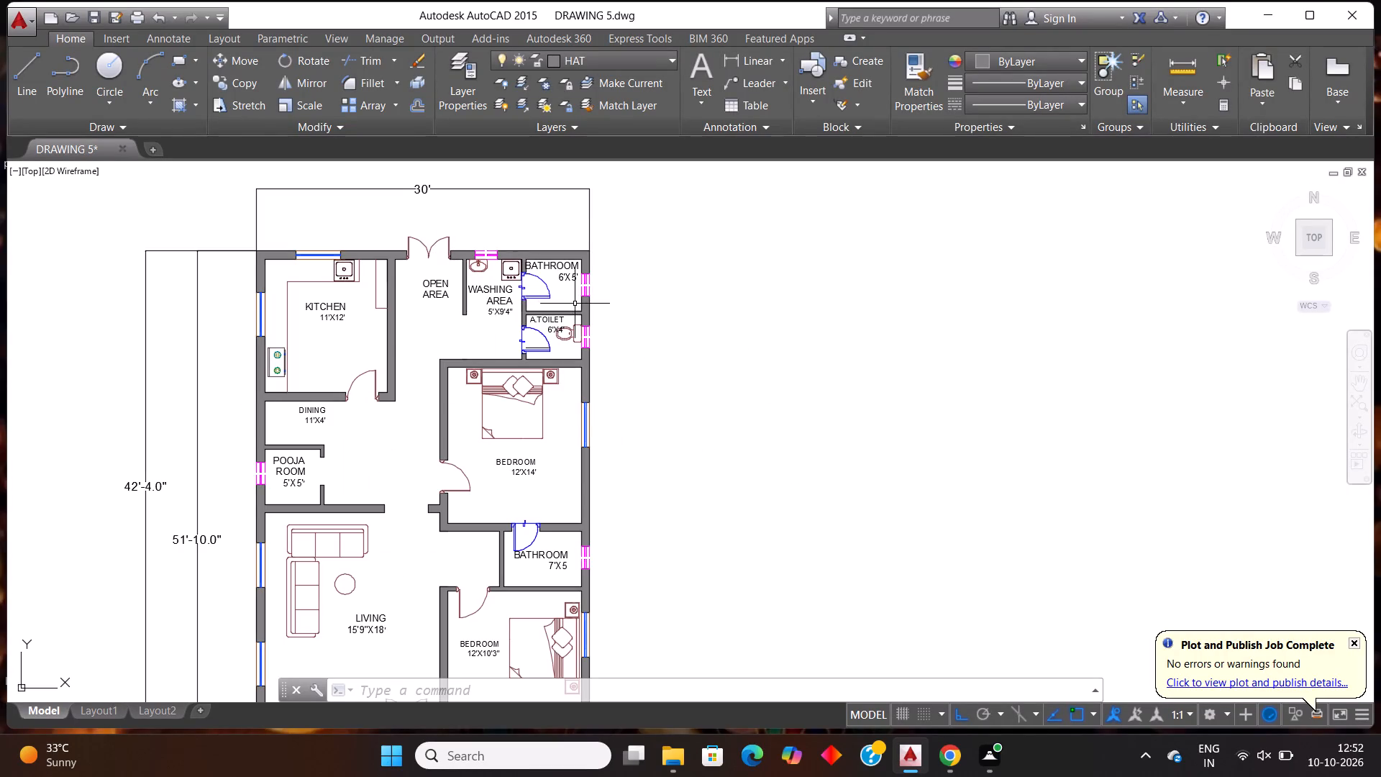
{"action": "scroll", "coordinate": [575, 303], "scroll_direction": "down", "scroll_amount": 1}
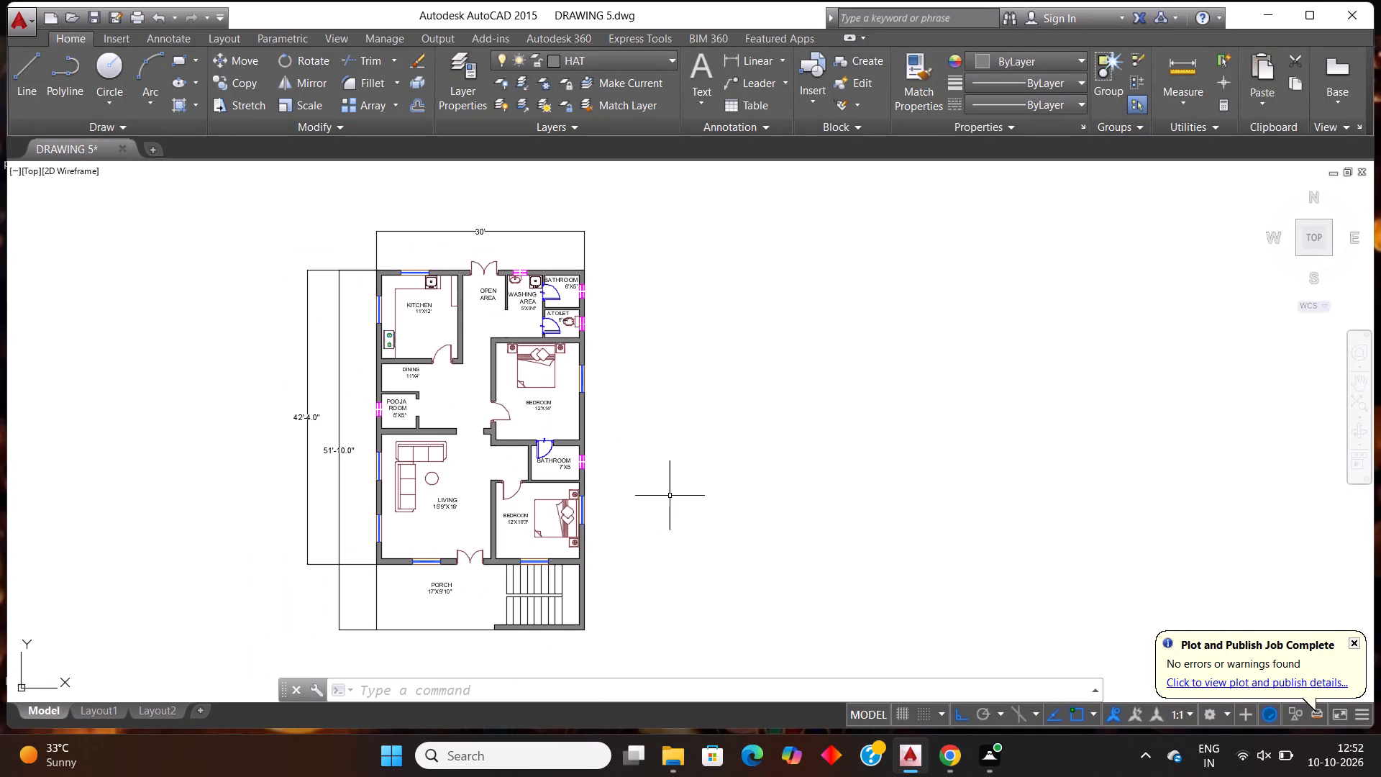
{"action": "key", "text": "ctrl+s"}
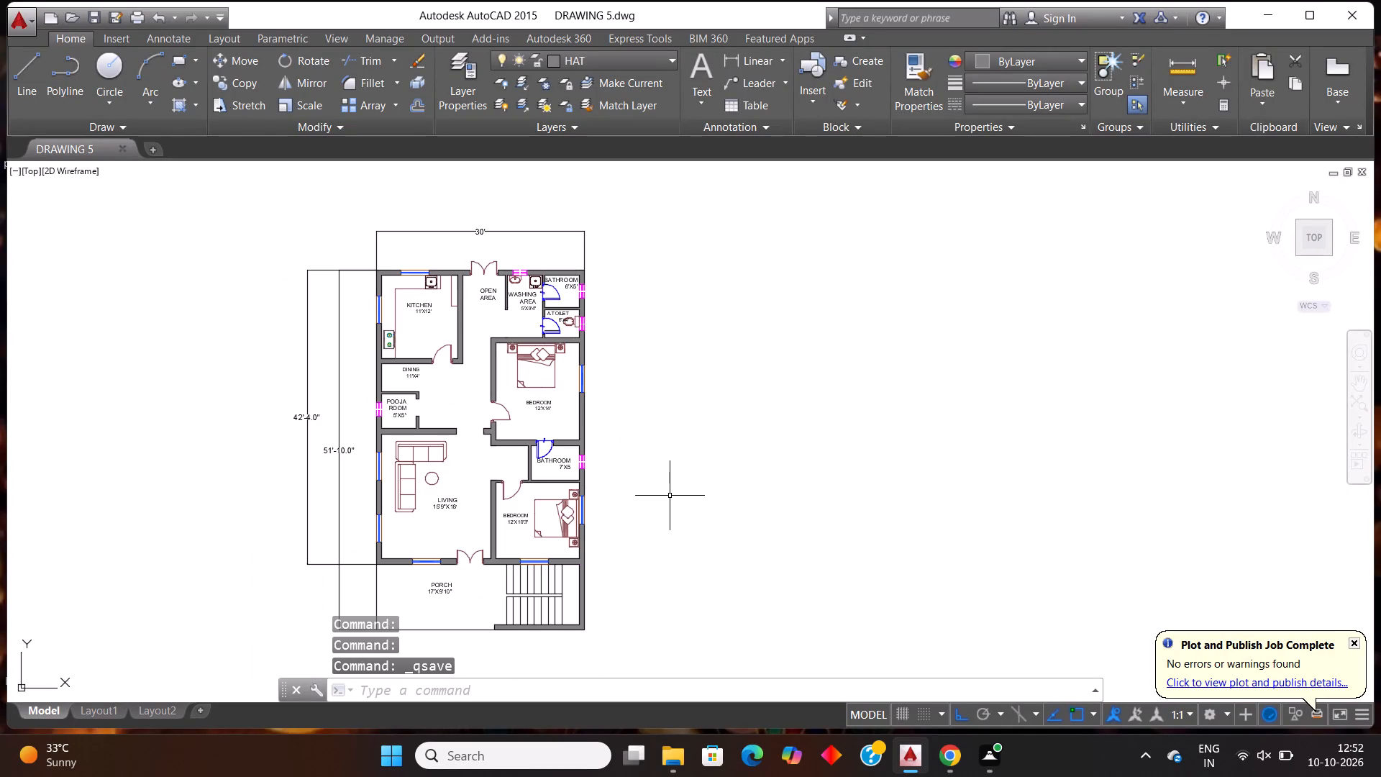
Open the most recently used floor plan drawing other than DRAWING 5 from the recent documents and save it.
{"action": "left_click", "coordinate": [154, 150]}
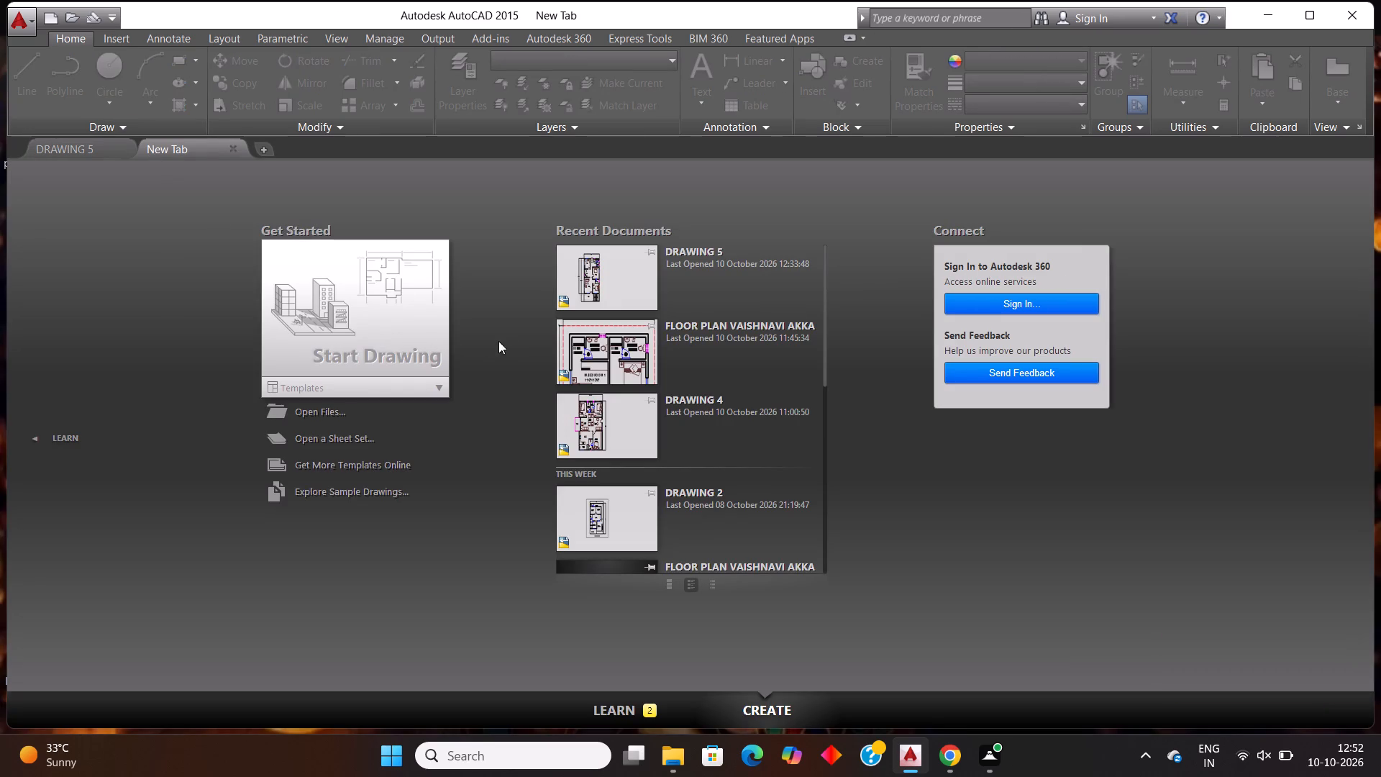
{"action": "left_click", "coordinate": [608, 348]}
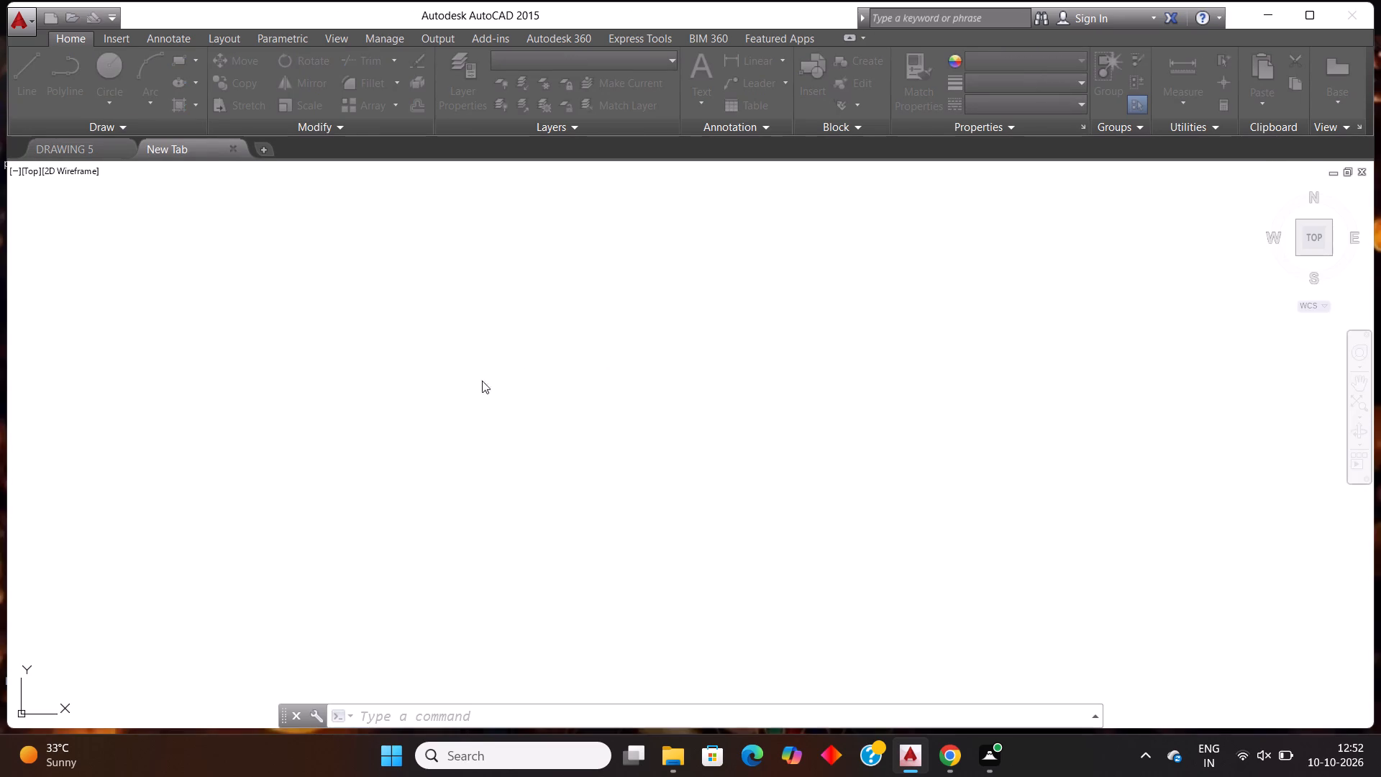
{"action": "scroll", "coordinate": [480, 451], "scroll_direction": "down", "scroll_amount": 2}
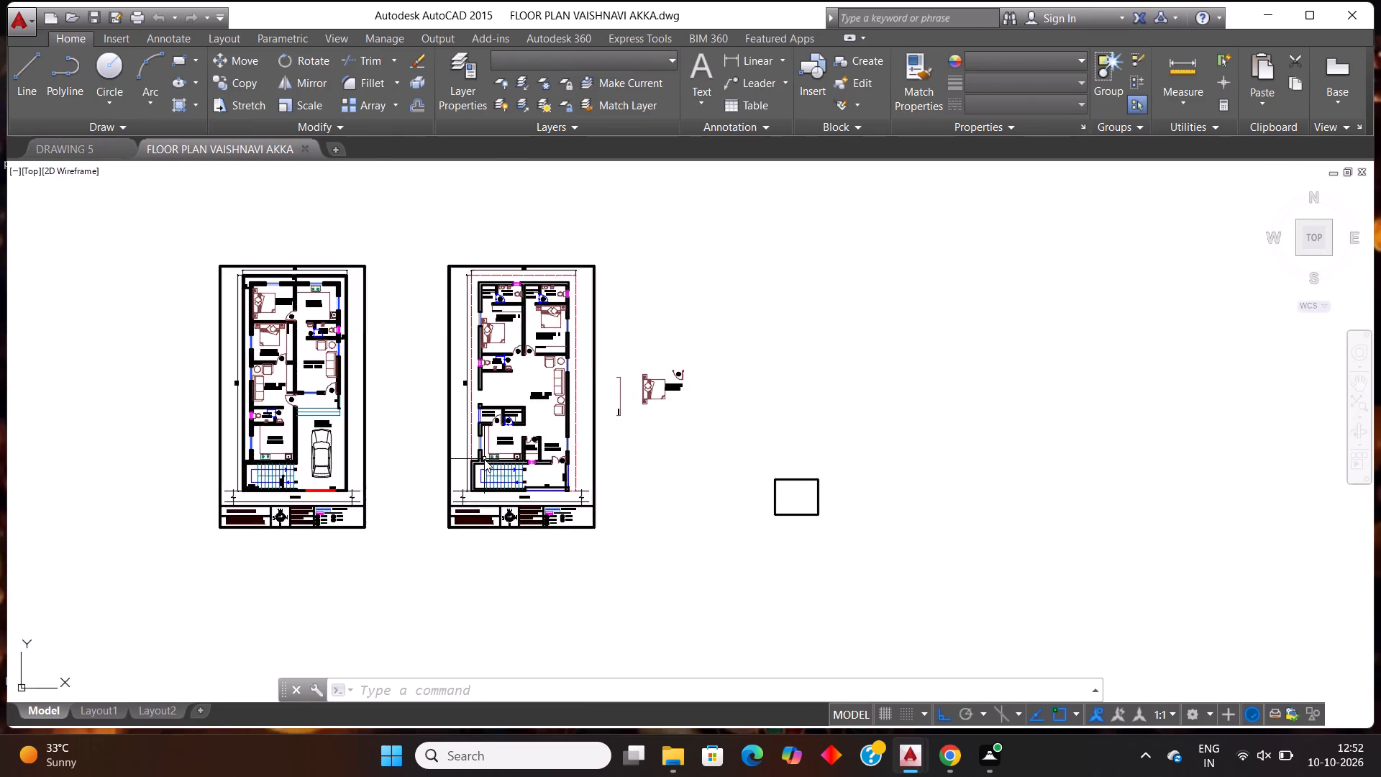
{"action": "scroll", "coordinate": [484, 459], "scroll_direction": "down", "scroll_amount": 2}
{"action": "scroll", "coordinate": [892, 266], "scroll_direction": "up", "scroll_amount": 1}
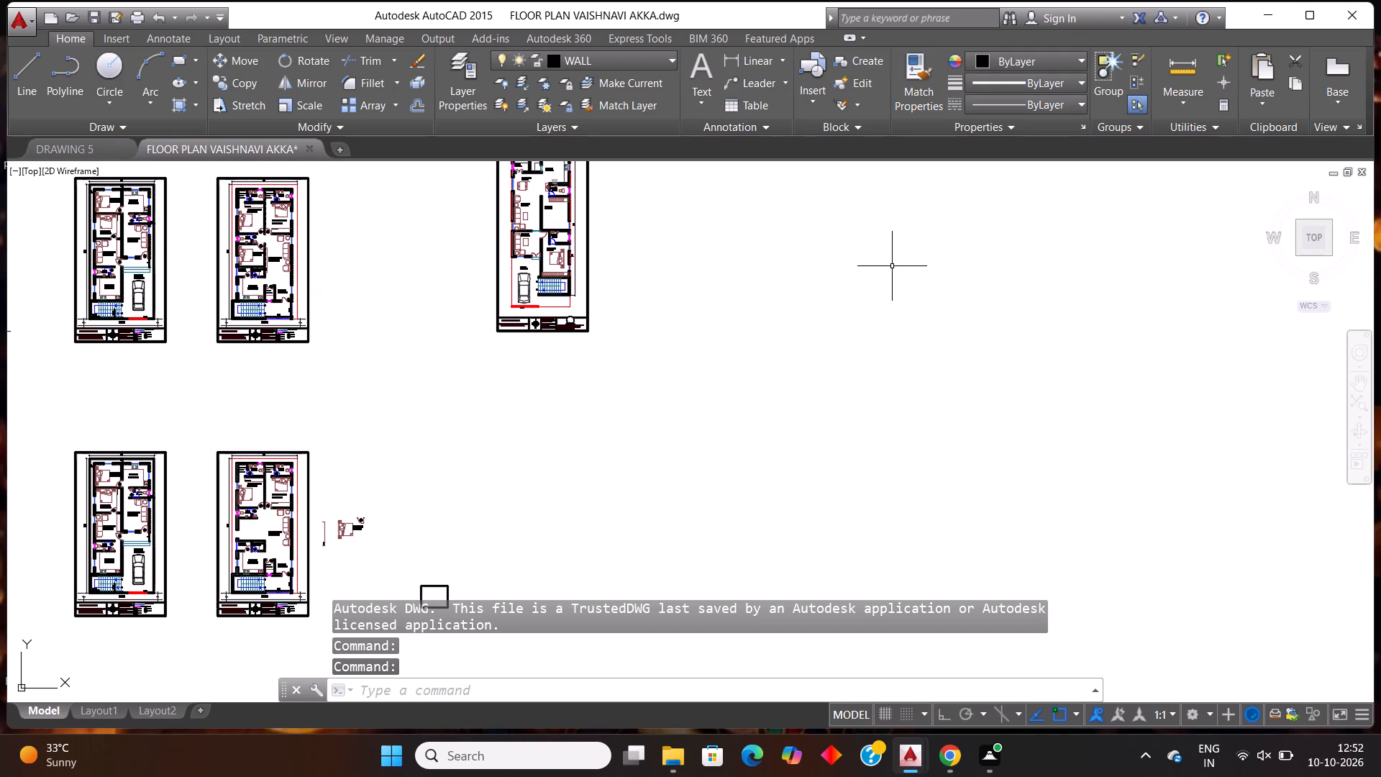
{"action": "key", "text": "ctrl+s"}
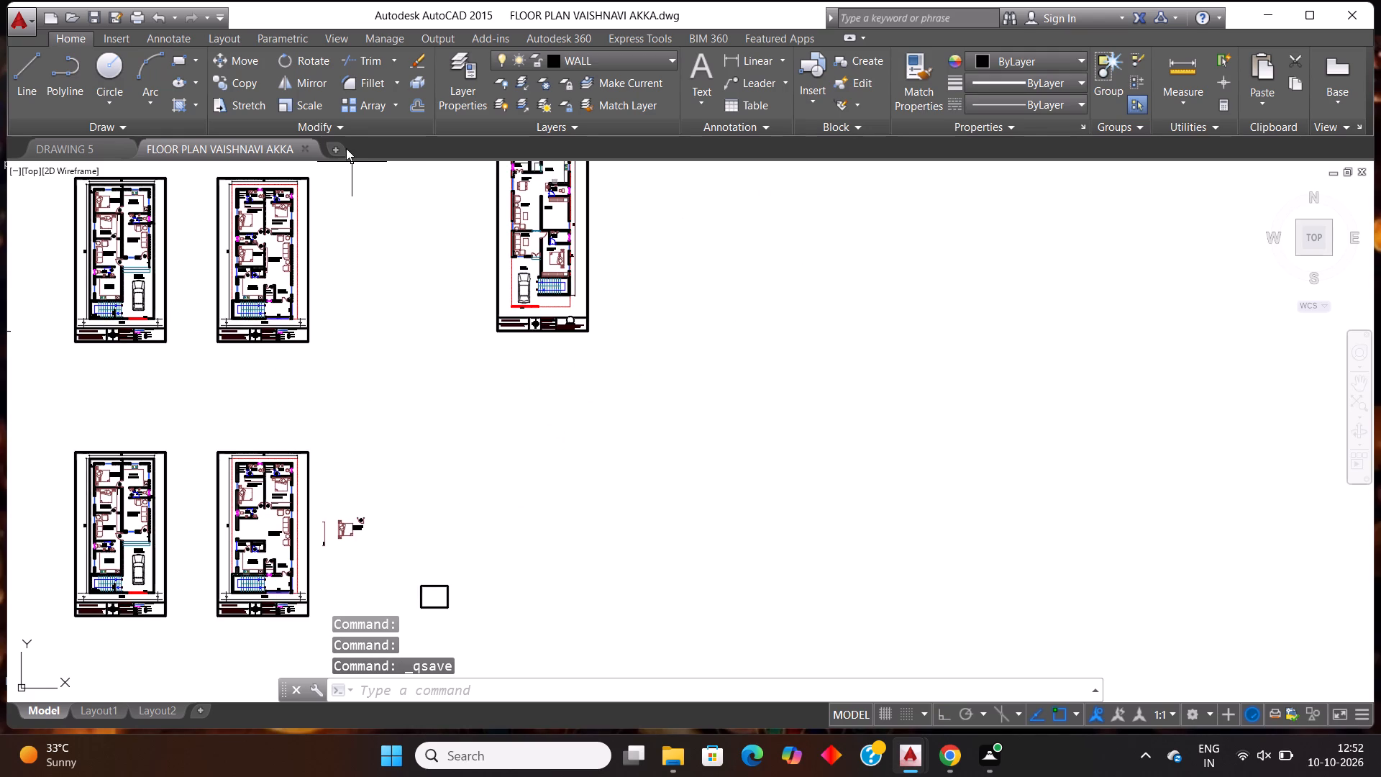
Start a new blank drawing and turn off its background grid.
{"action": "left_click", "coordinate": [334, 148]}
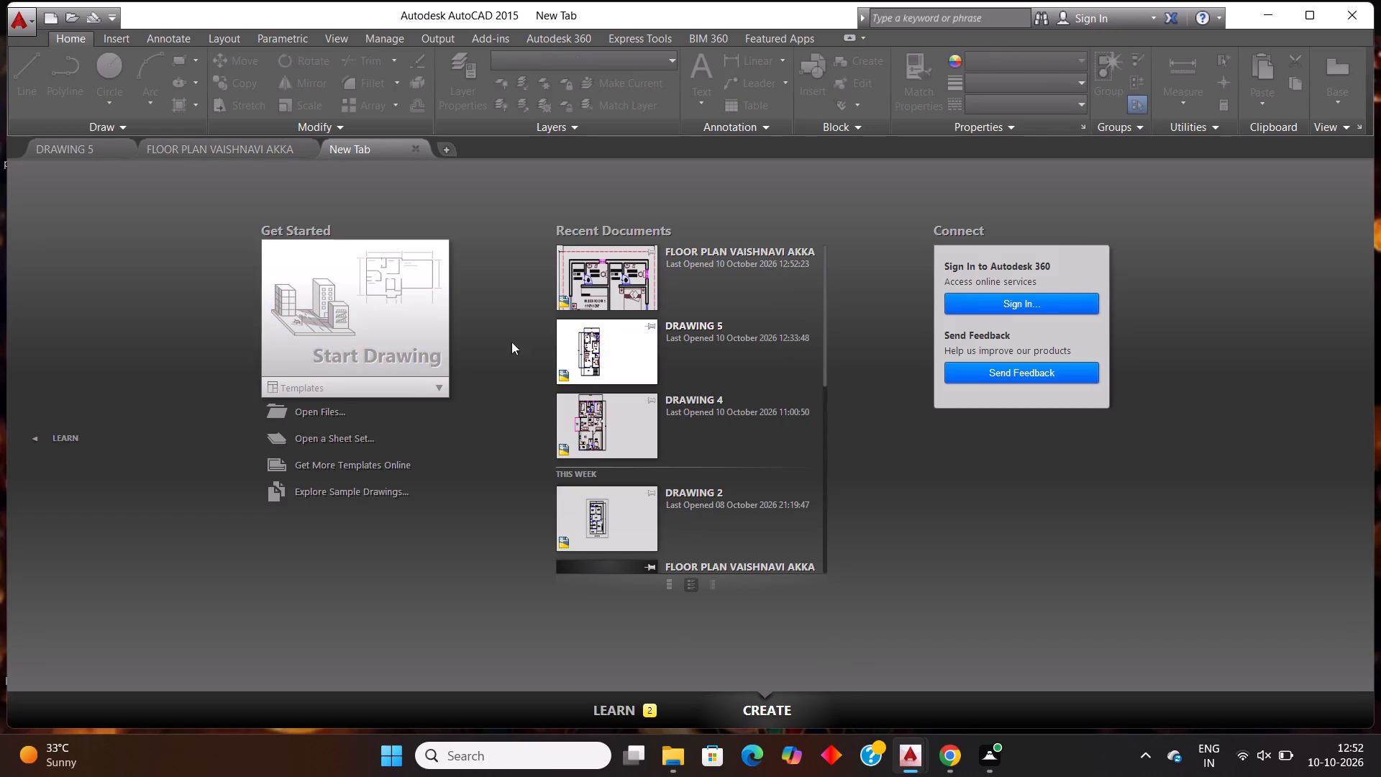
{"action": "left_click", "coordinate": [393, 299]}
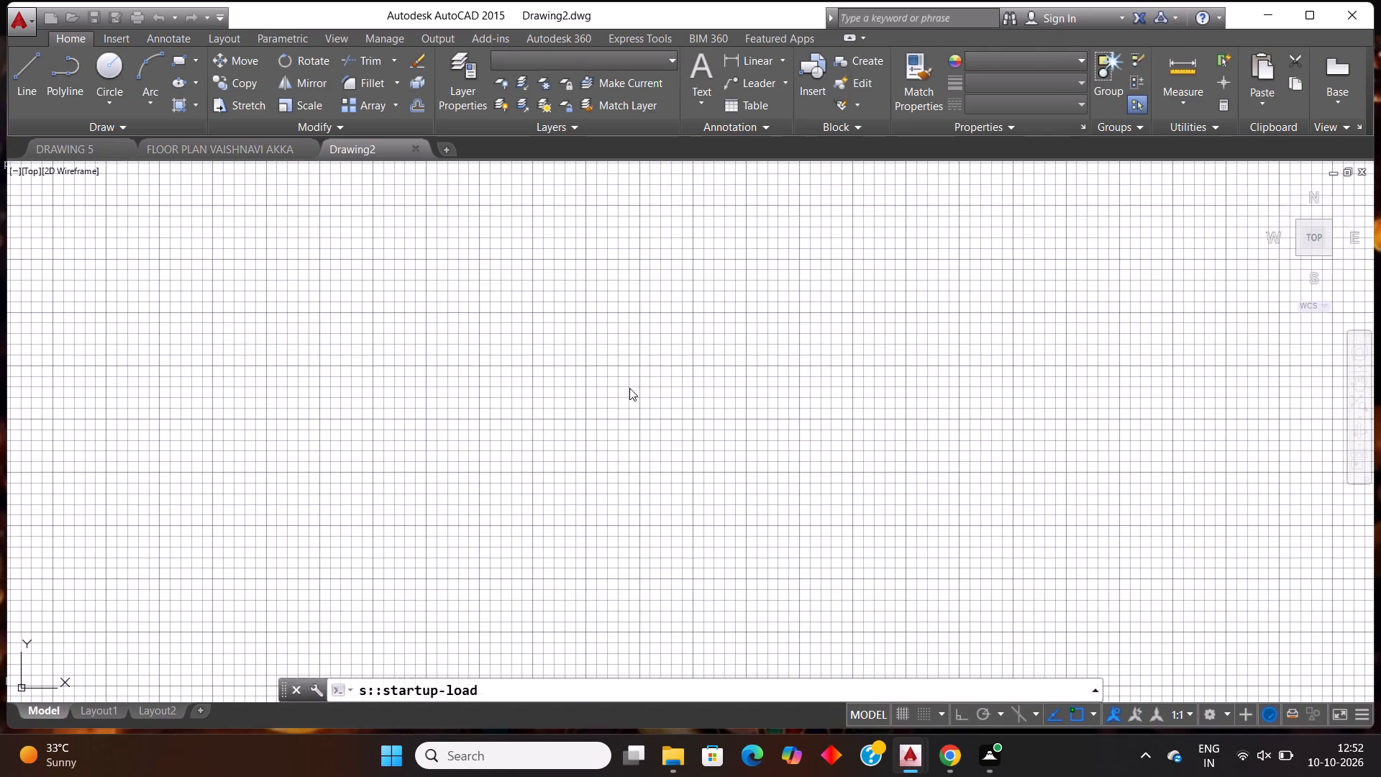
{"action": "left_click", "coordinate": [900, 714]}
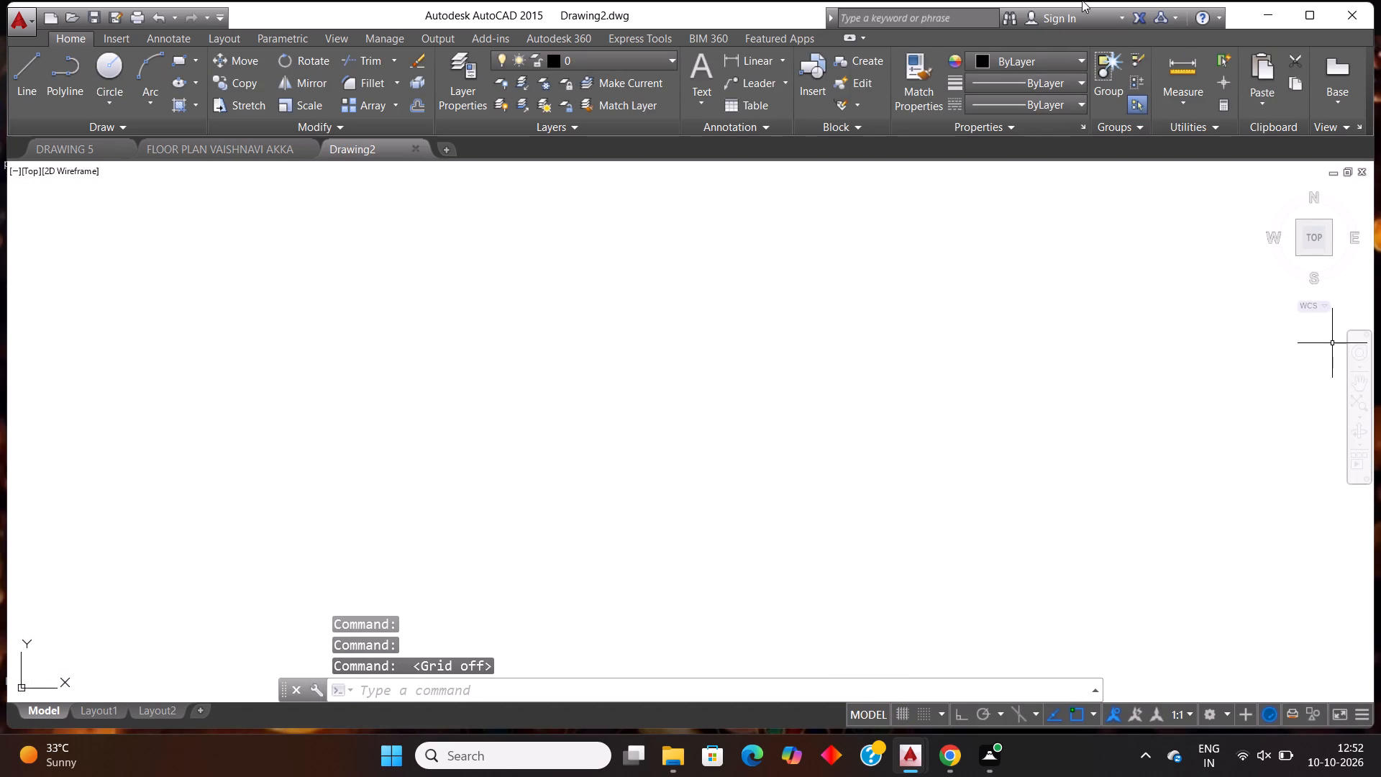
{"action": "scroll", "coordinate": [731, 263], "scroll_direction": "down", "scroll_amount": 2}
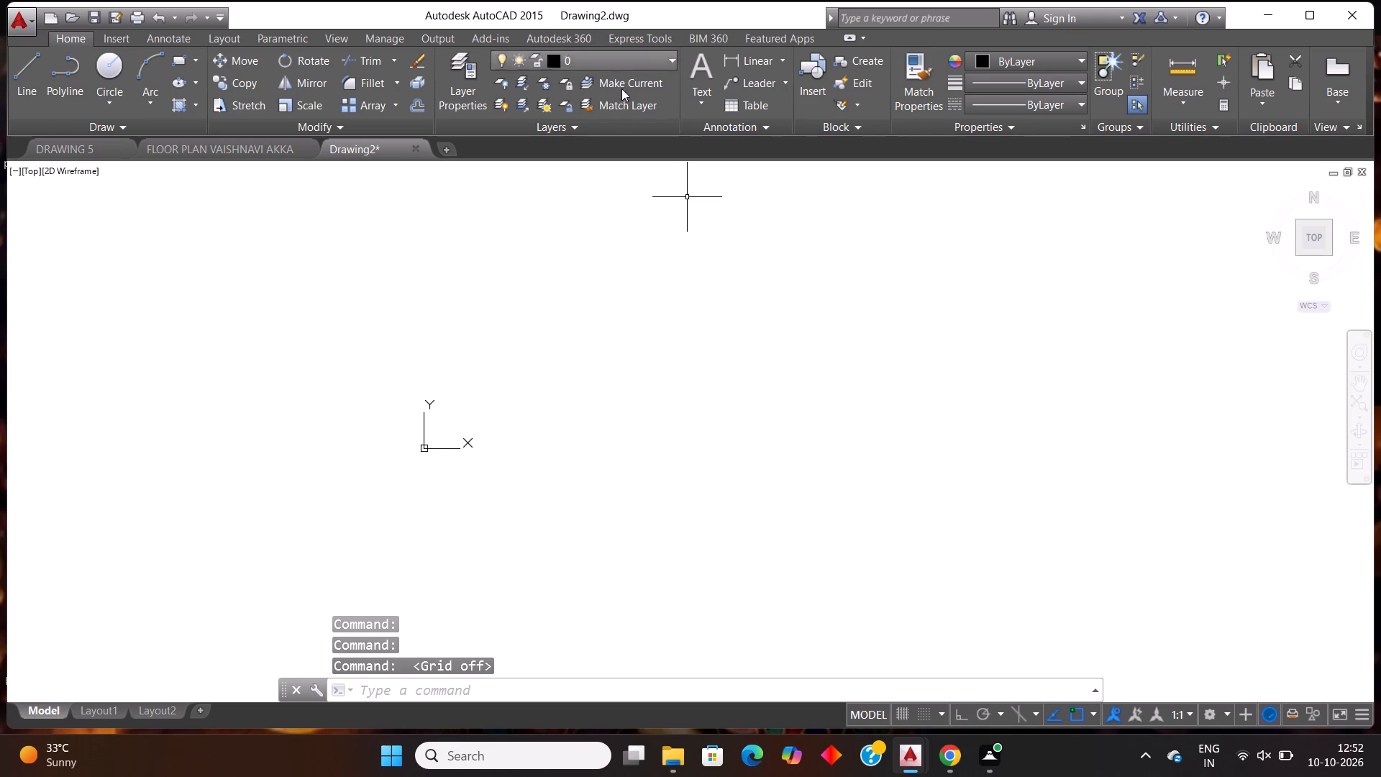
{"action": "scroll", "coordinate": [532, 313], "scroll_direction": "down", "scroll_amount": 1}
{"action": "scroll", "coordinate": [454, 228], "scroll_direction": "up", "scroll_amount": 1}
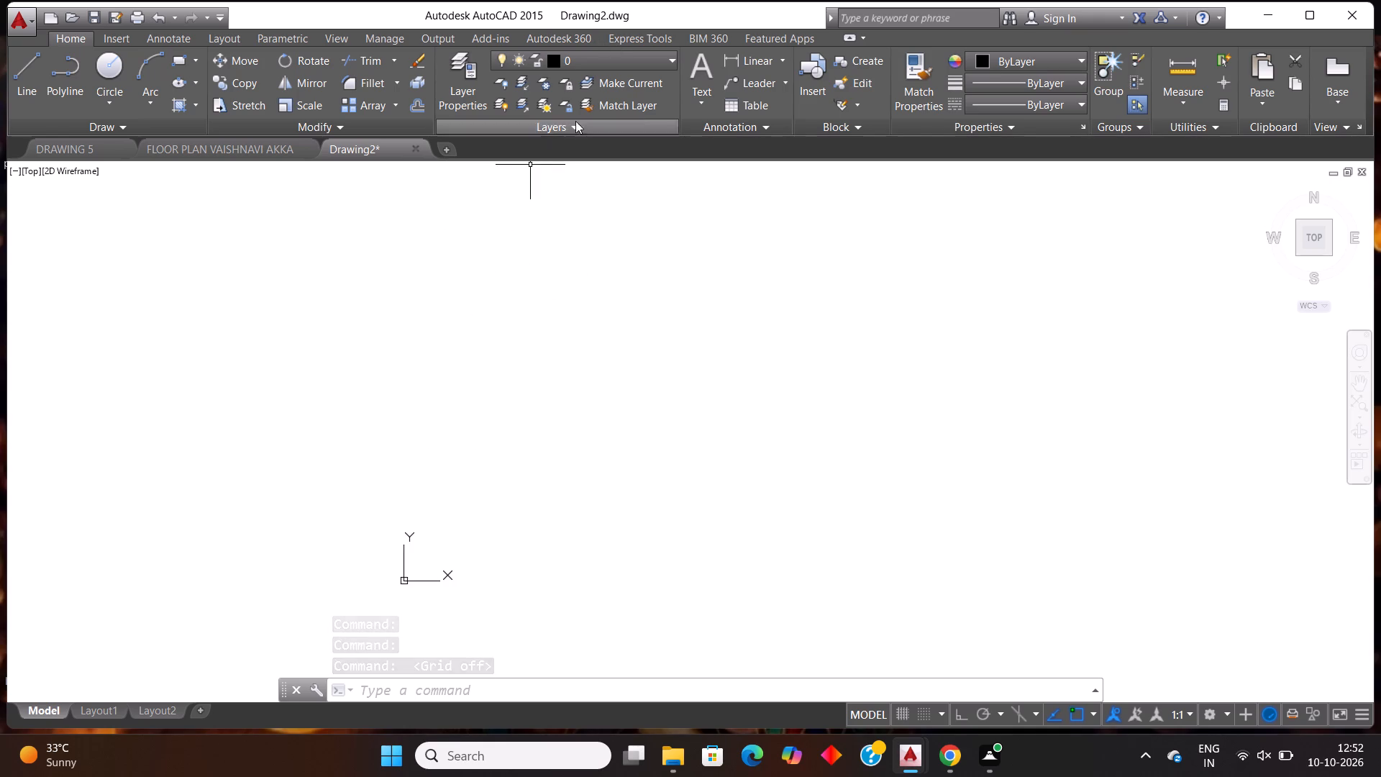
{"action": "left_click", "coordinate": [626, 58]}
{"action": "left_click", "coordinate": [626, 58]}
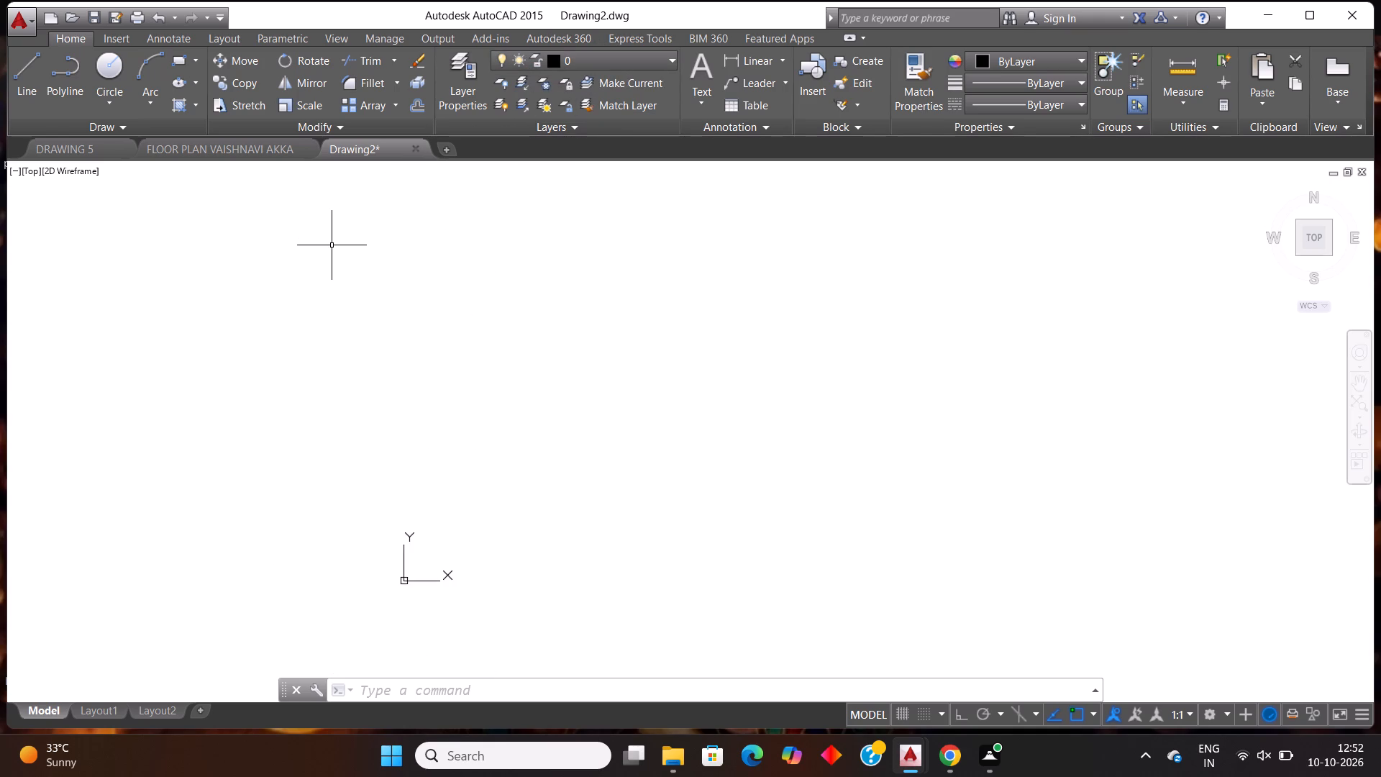
Configure the drawing units to Engineering length type with 0'-0.0" precision and Inches as the insertion scale.
{"action": "key", "text": "u"}
{"action": "key", "text": "n"}
{"action": "key", "text": "Return"}
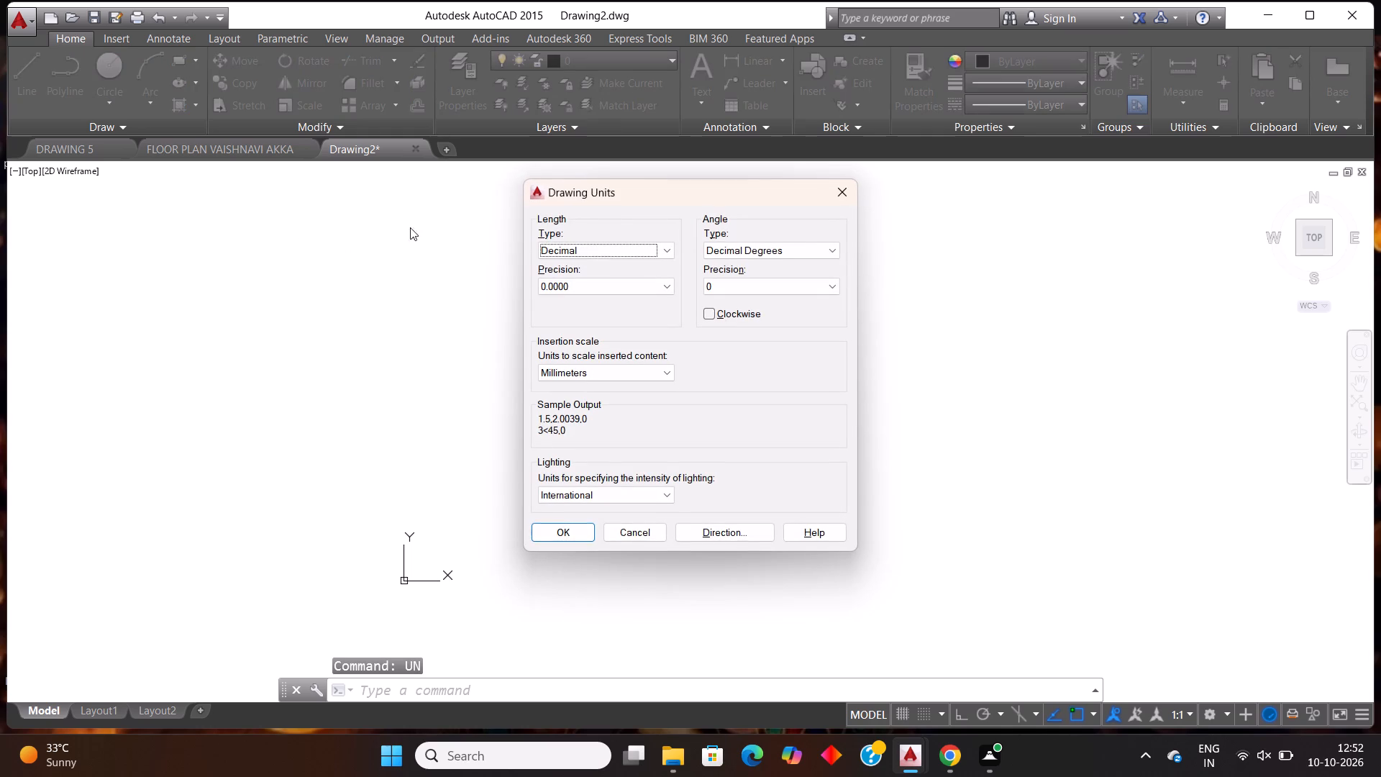
{"action": "left_click", "coordinate": [580, 253]}
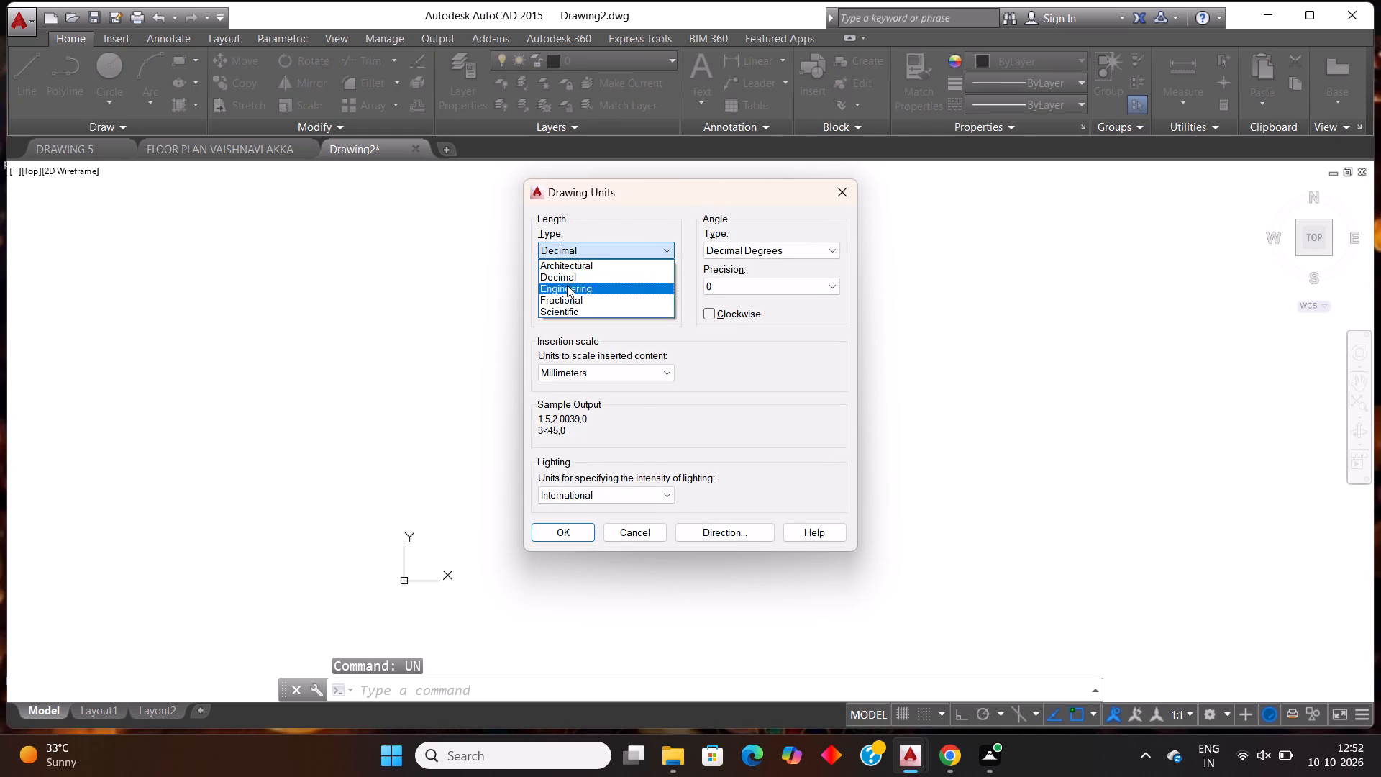
{"action": "left_click", "coordinate": [567, 288]}
{"action": "left_click", "coordinate": [585, 292]}
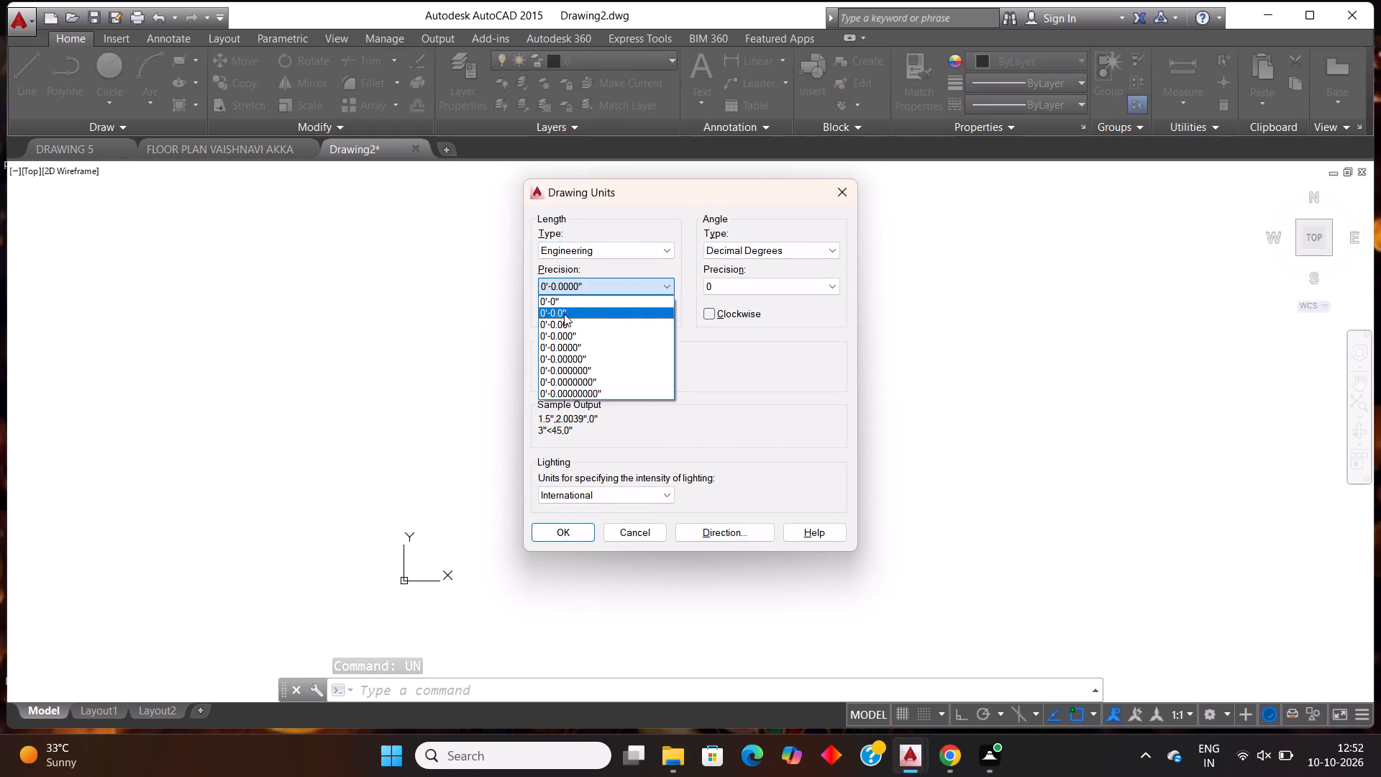
{"action": "left_click", "coordinate": [562, 316]}
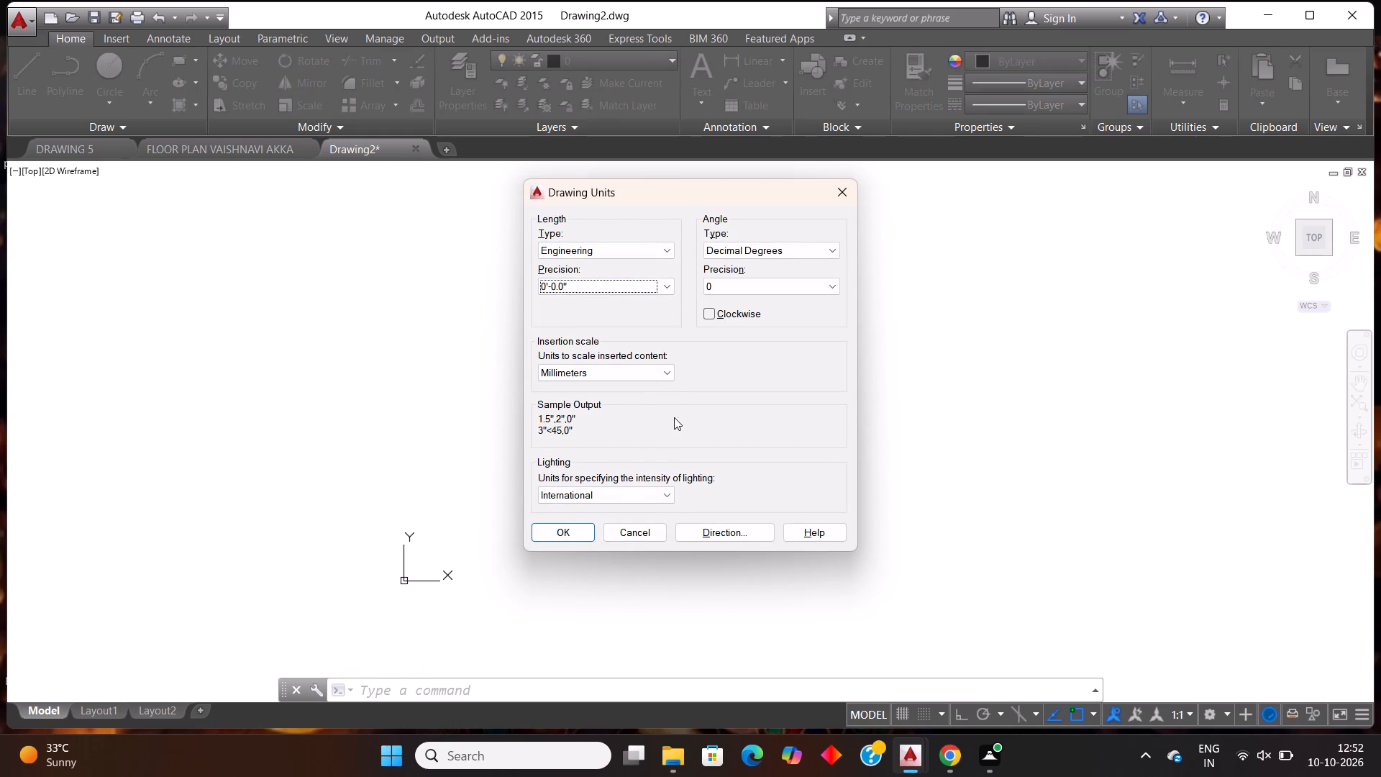
{"action": "left_click", "coordinate": [627, 379]}
{"action": "left_click", "coordinate": [568, 398]}
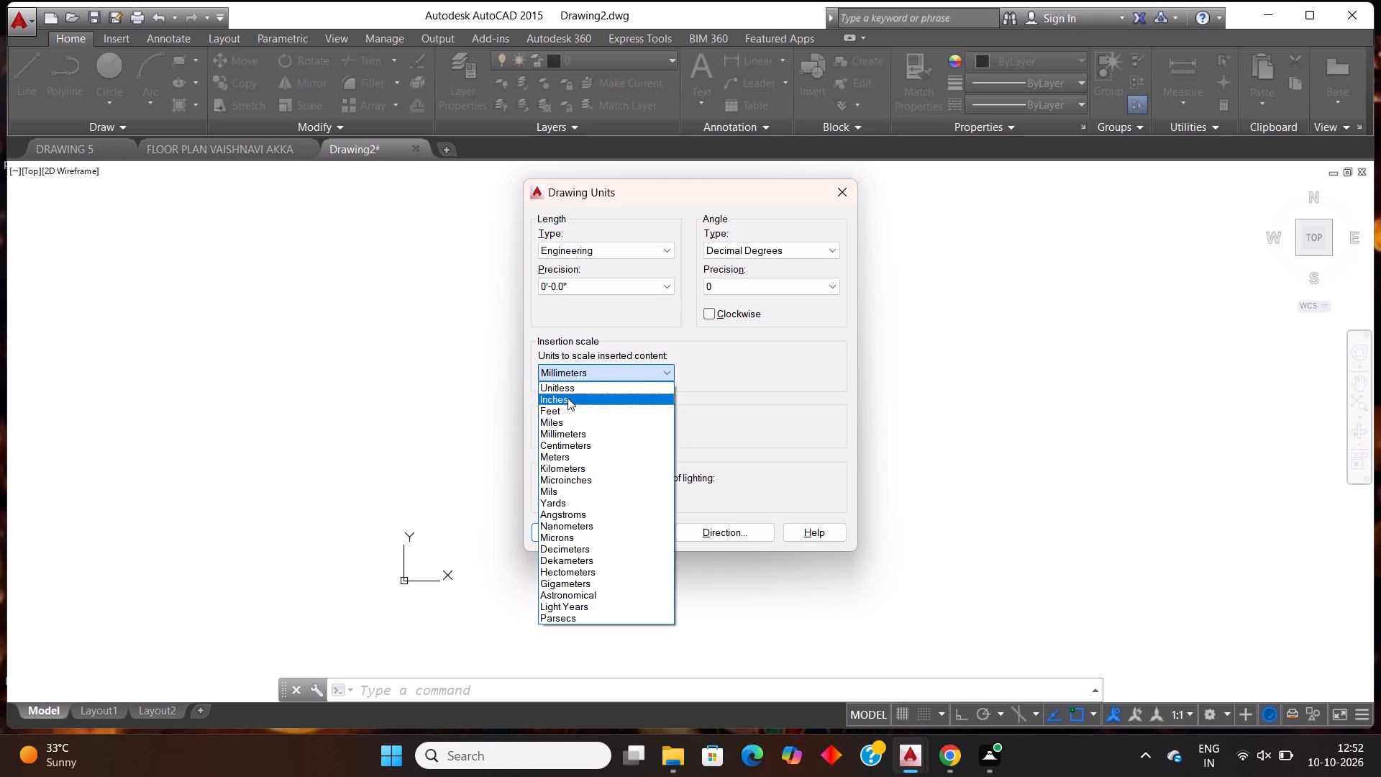
{"action": "left_click", "coordinate": [565, 532]}
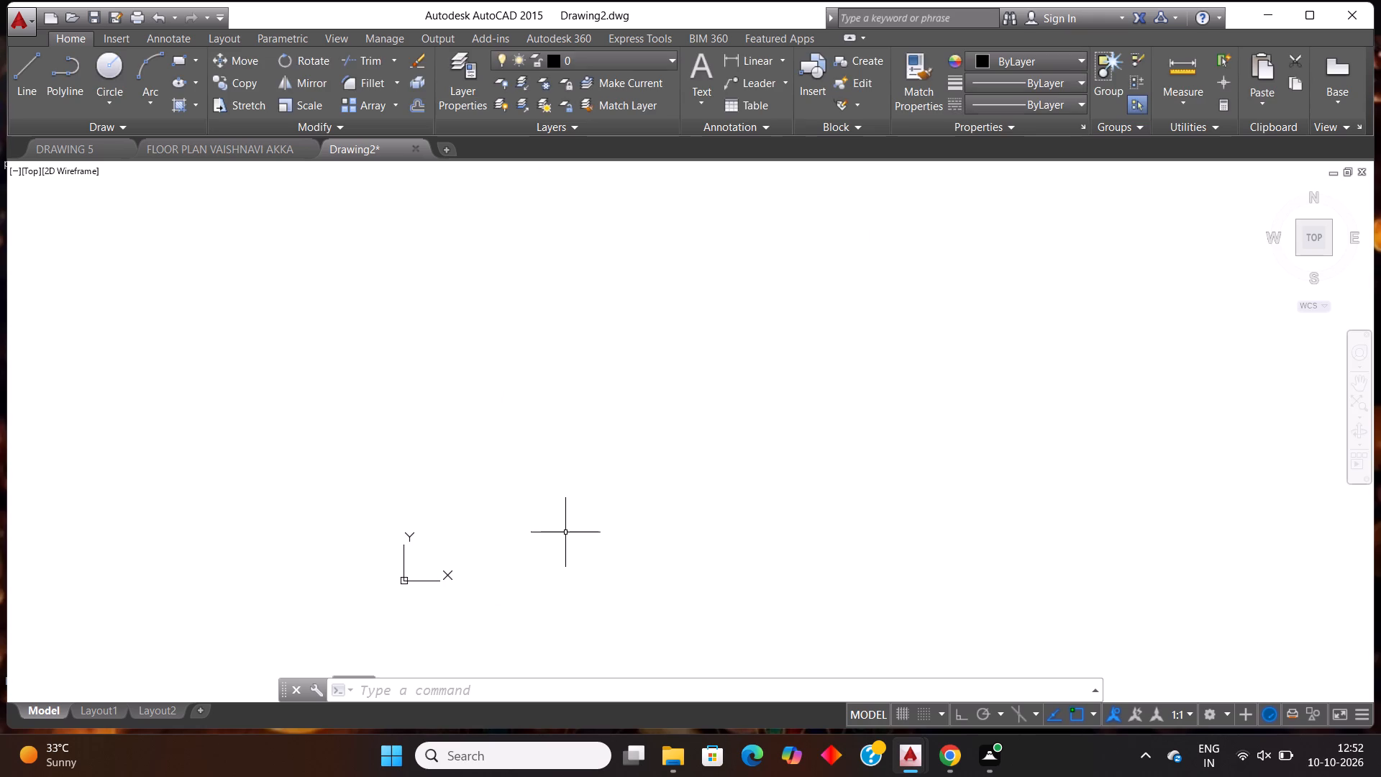
Modify the Standard dimension style, keeping the Standard text style and setting linear dimensions to Engineering format with 0'-0.0" precision.
{"action": "key", "text": "d"}
{"action": "key", "text": "Return"}
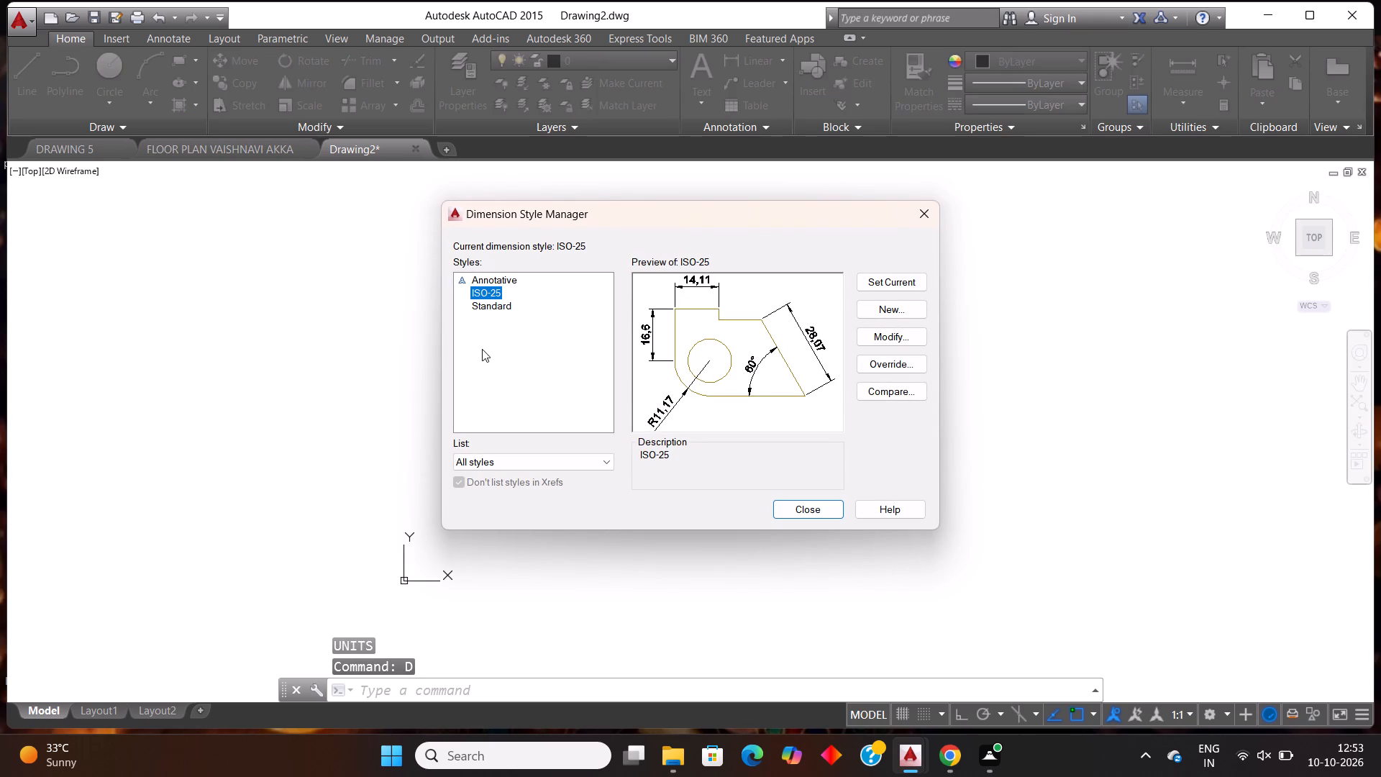
{"action": "left_click", "coordinate": [493, 307]}
{"action": "left_click", "coordinate": [880, 336]}
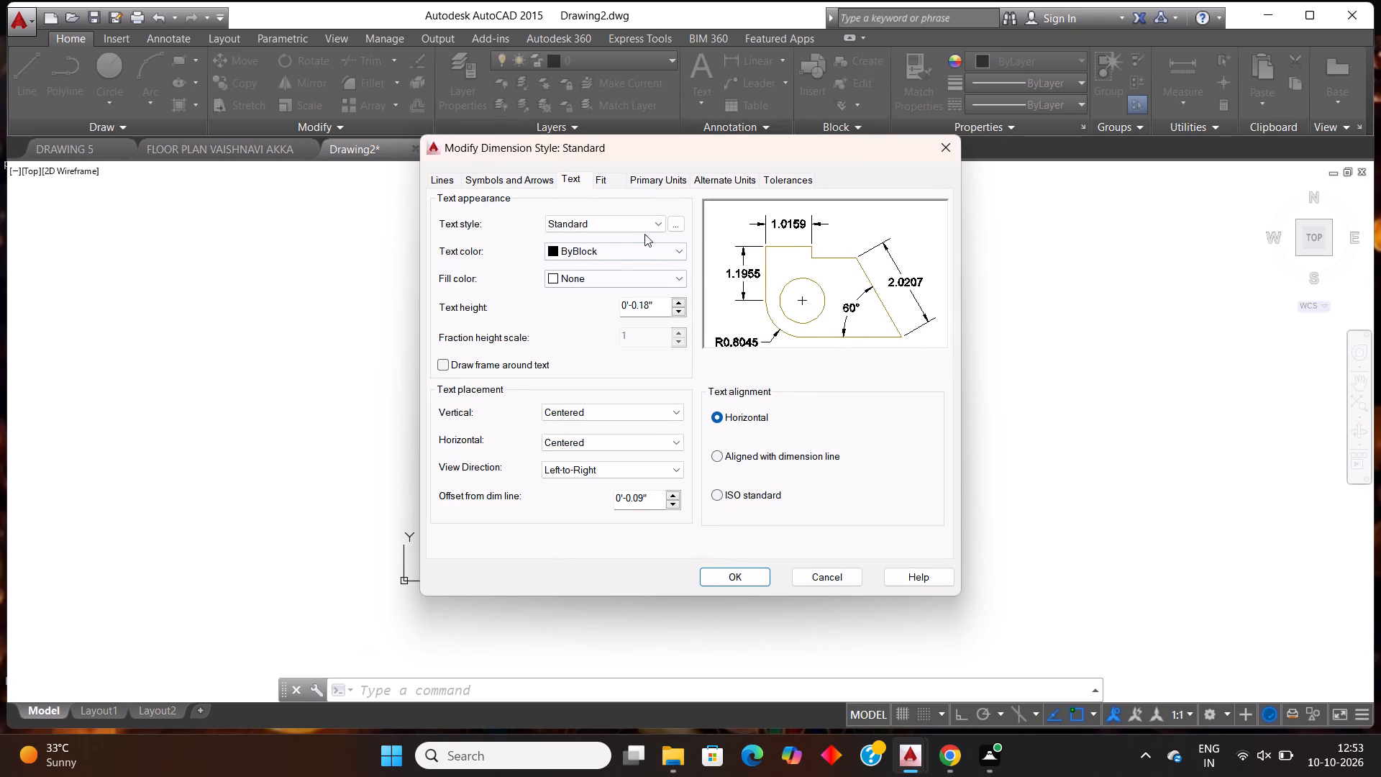
{"action": "left_click", "coordinate": [652, 222]}
{"action": "left_click", "coordinate": [619, 255]}
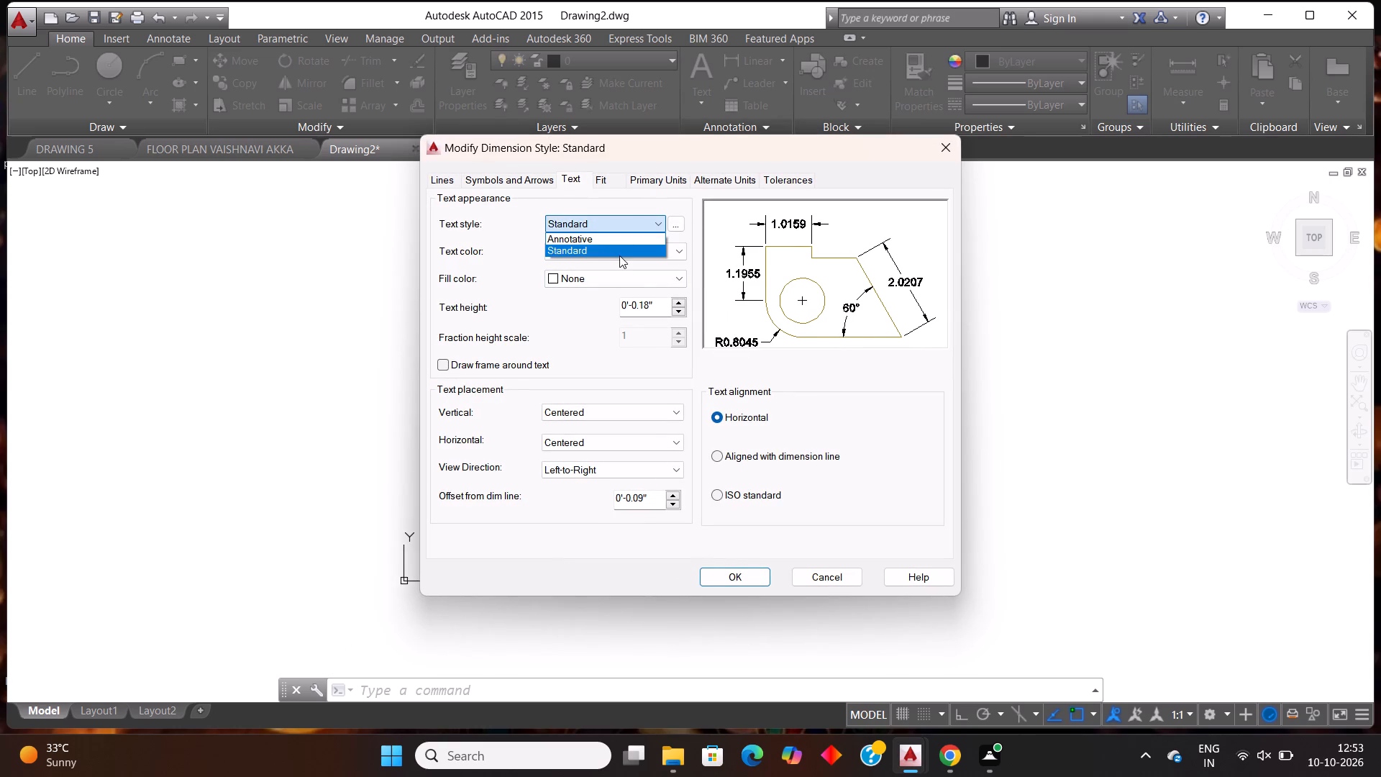
{"action": "left_click", "coordinate": [667, 179]}
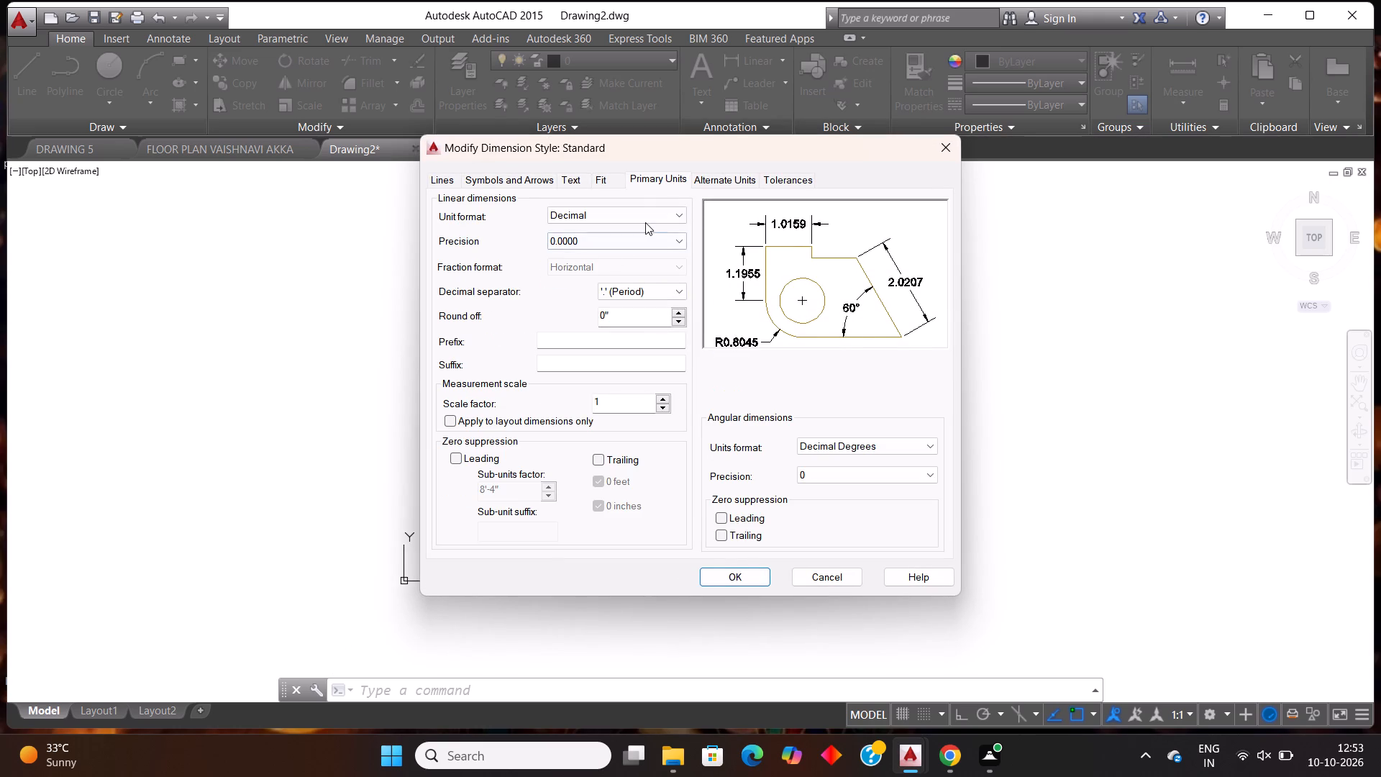
{"action": "left_click", "coordinate": [645, 222]}
{"action": "left_click", "coordinate": [601, 250]}
{"action": "left_click", "coordinate": [603, 242]}
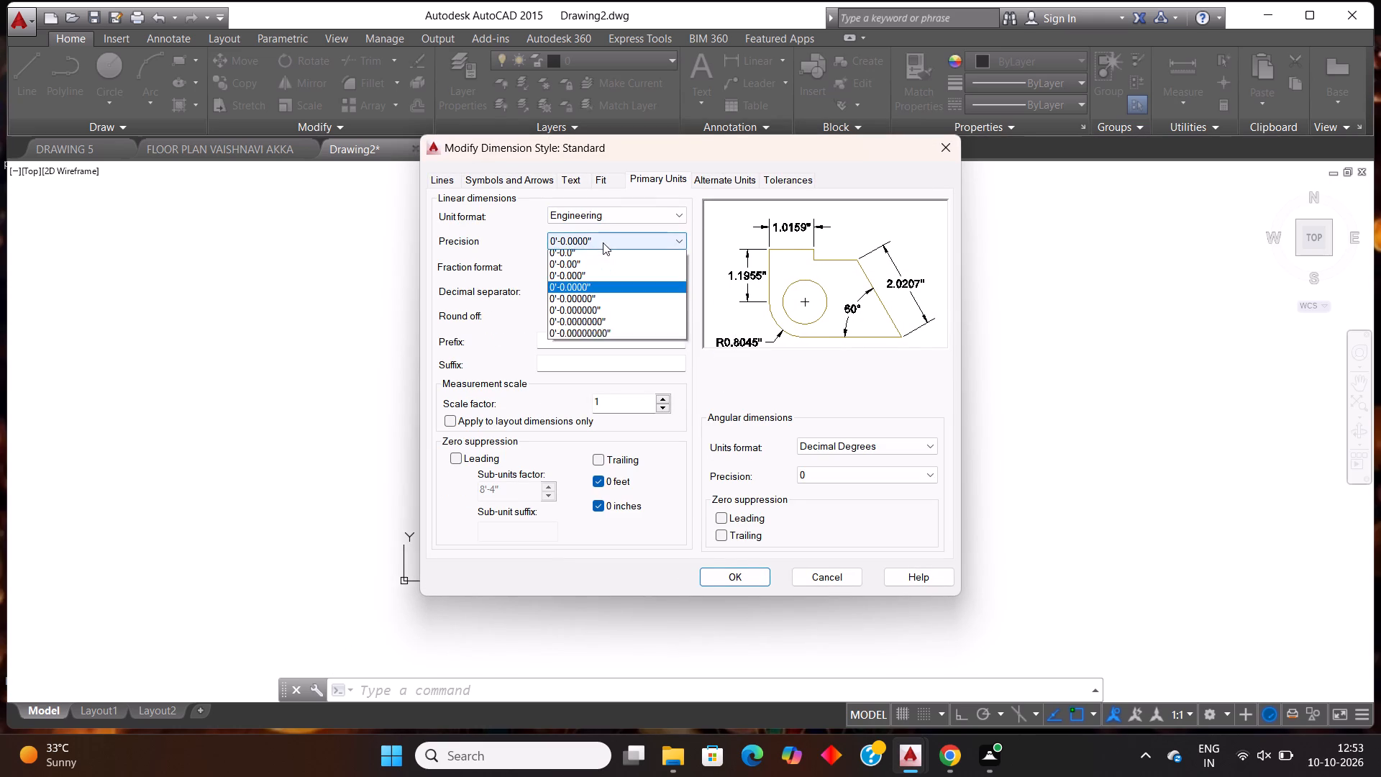
{"action": "left_click", "coordinate": [593, 266]}
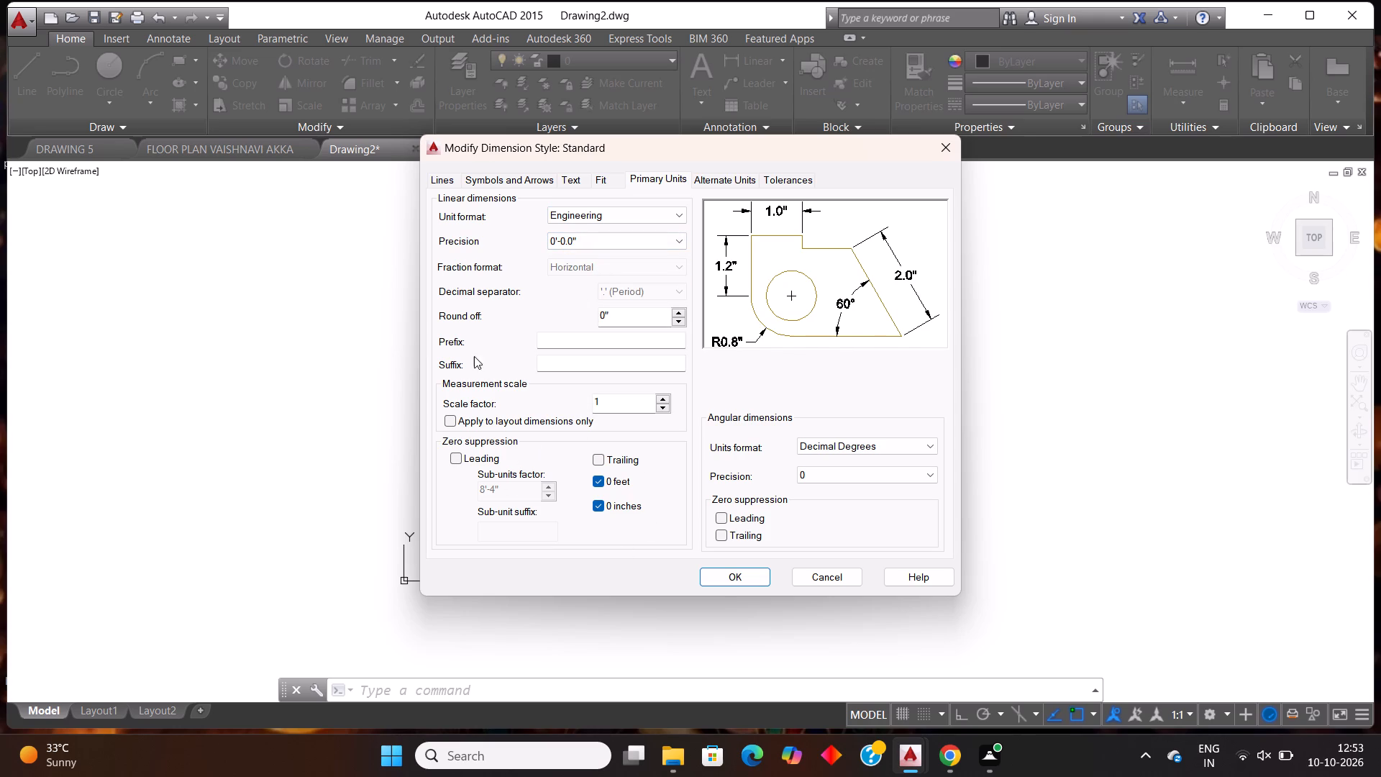
Set the Standard dimension style's text height to 0'-9.18" and accept the style changes.
{"action": "left_click", "coordinate": [563, 178]}
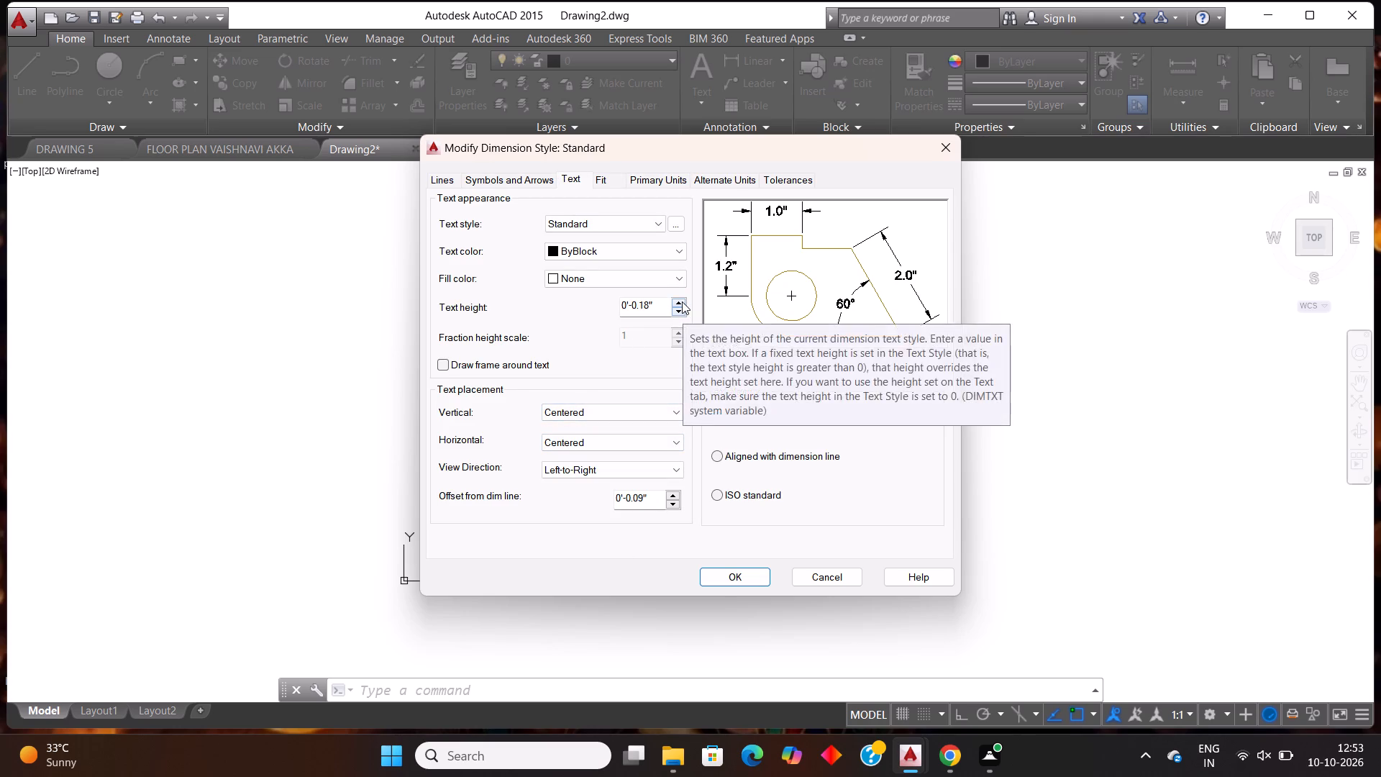
{"action": "triple_click", "coordinate": [682, 301]}
{"action": "triple_click", "coordinate": [682, 301]}
{"action": "double_click", "coordinate": [682, 301]}
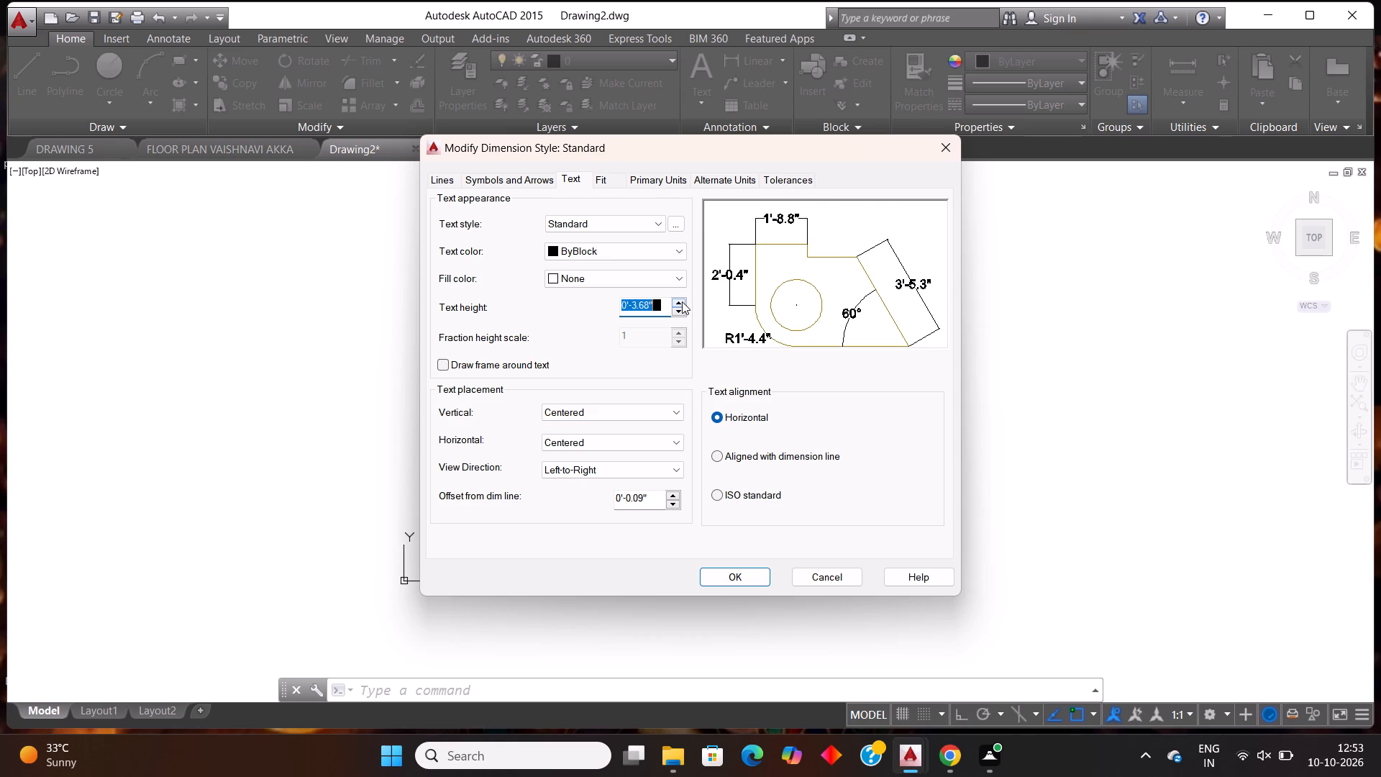
{"action": "triple_click", "coordinate": [682, 301]}
{"action": "triple_click", "coordinate": [682, 301]}
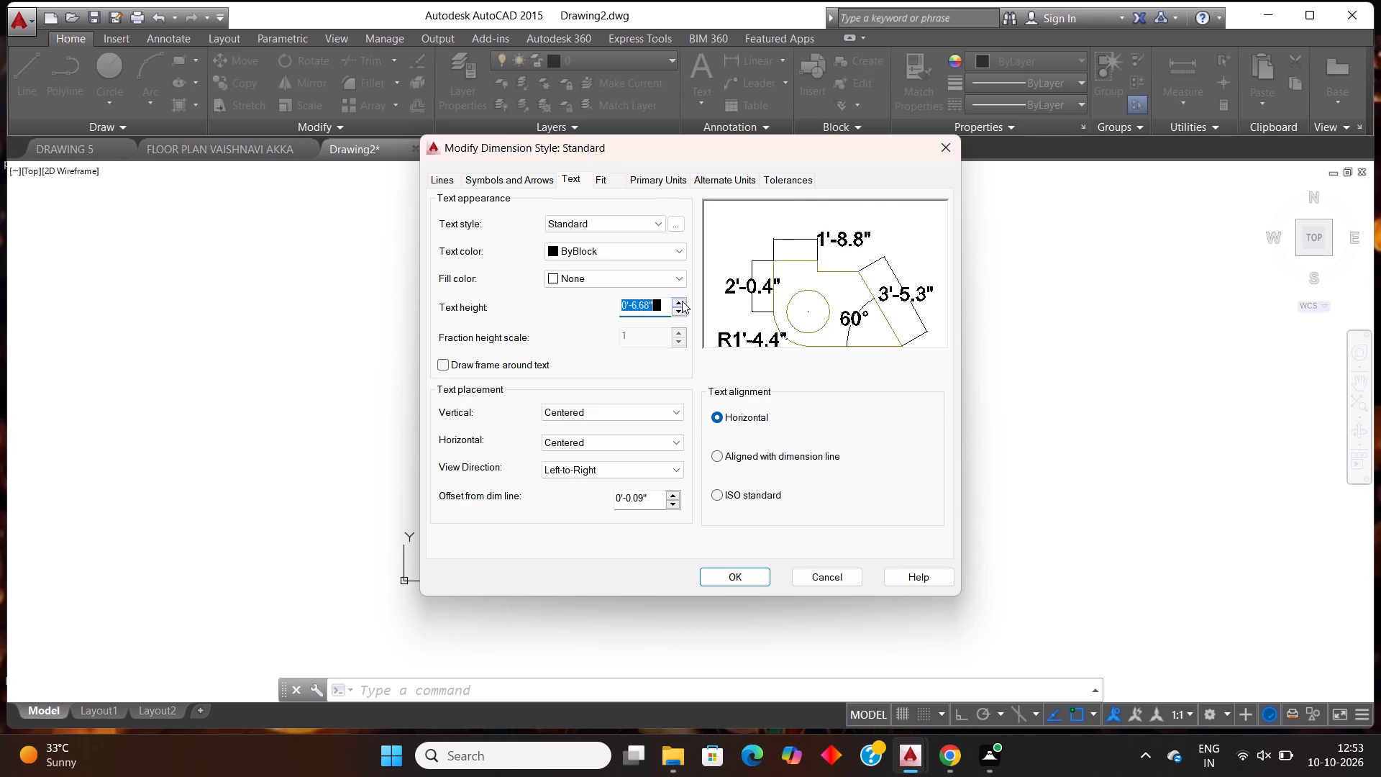
{"action": "left_click", "coordinate": [682, 301]}
{"action": "double_click", "coordinate": [682, 301]}
{"action": "left_click", "coordinate": [682, 301]}
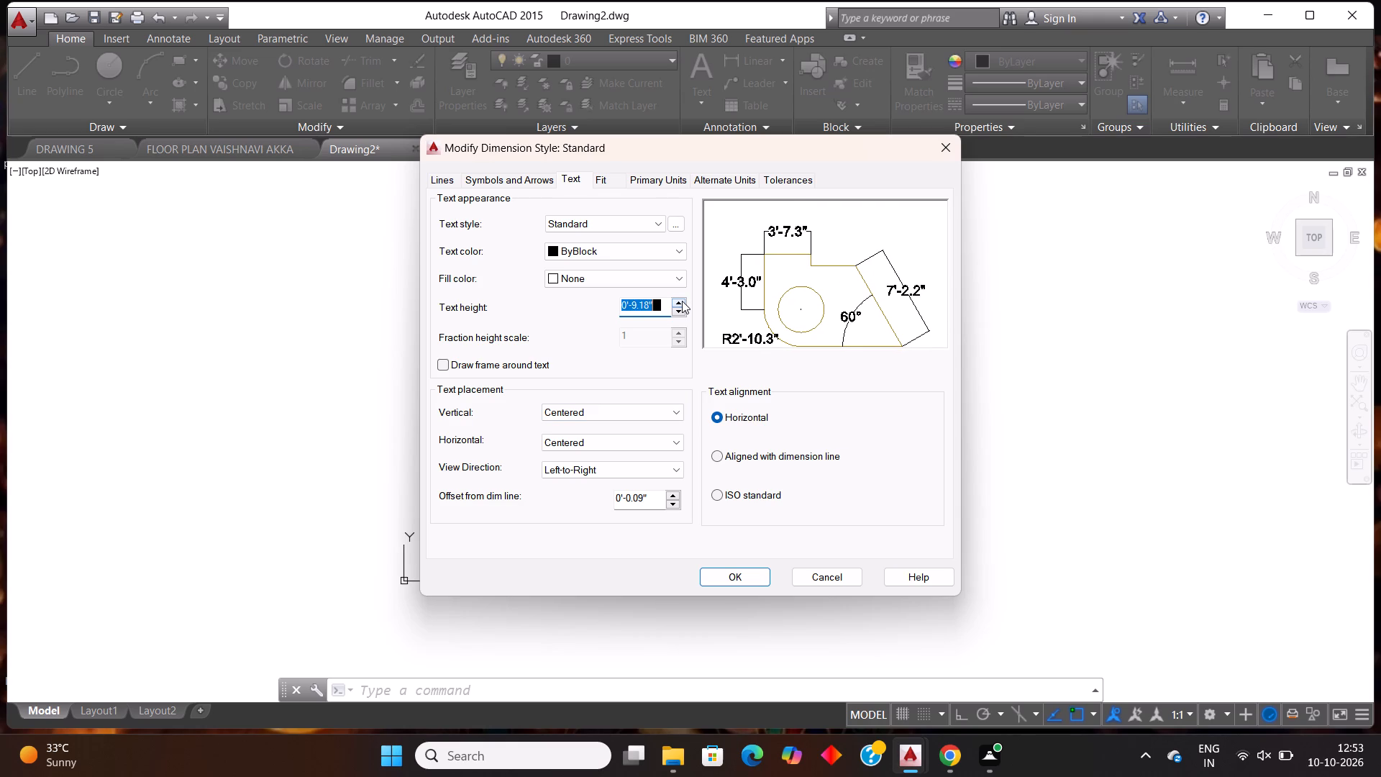
{"action": "left_click", "coordinate": [713, 566]}
{"action": "left_click", "coordinate": [735, 585]}
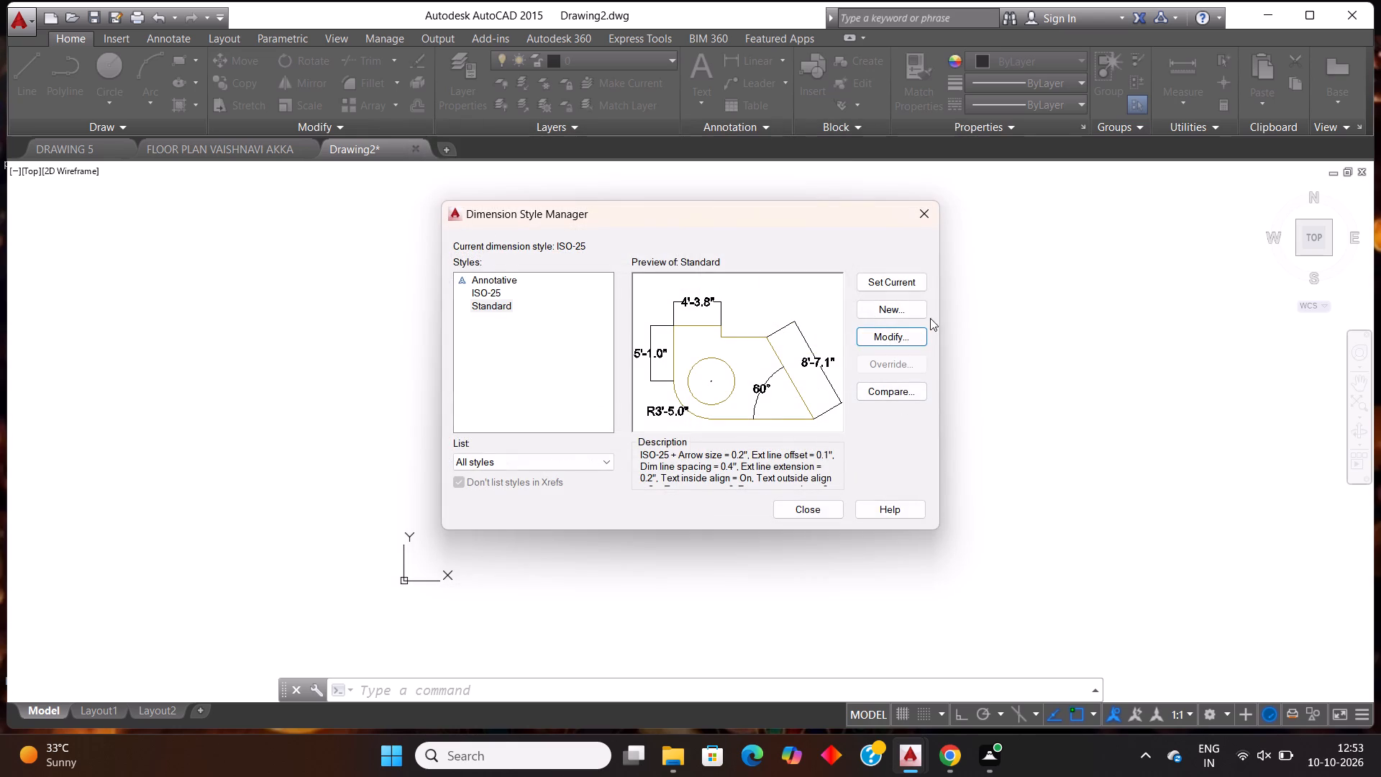
Make Standard the current dimension style and close the Dimension Style Manager.
{"action": "left_click", "coordinate": [911, 281]}
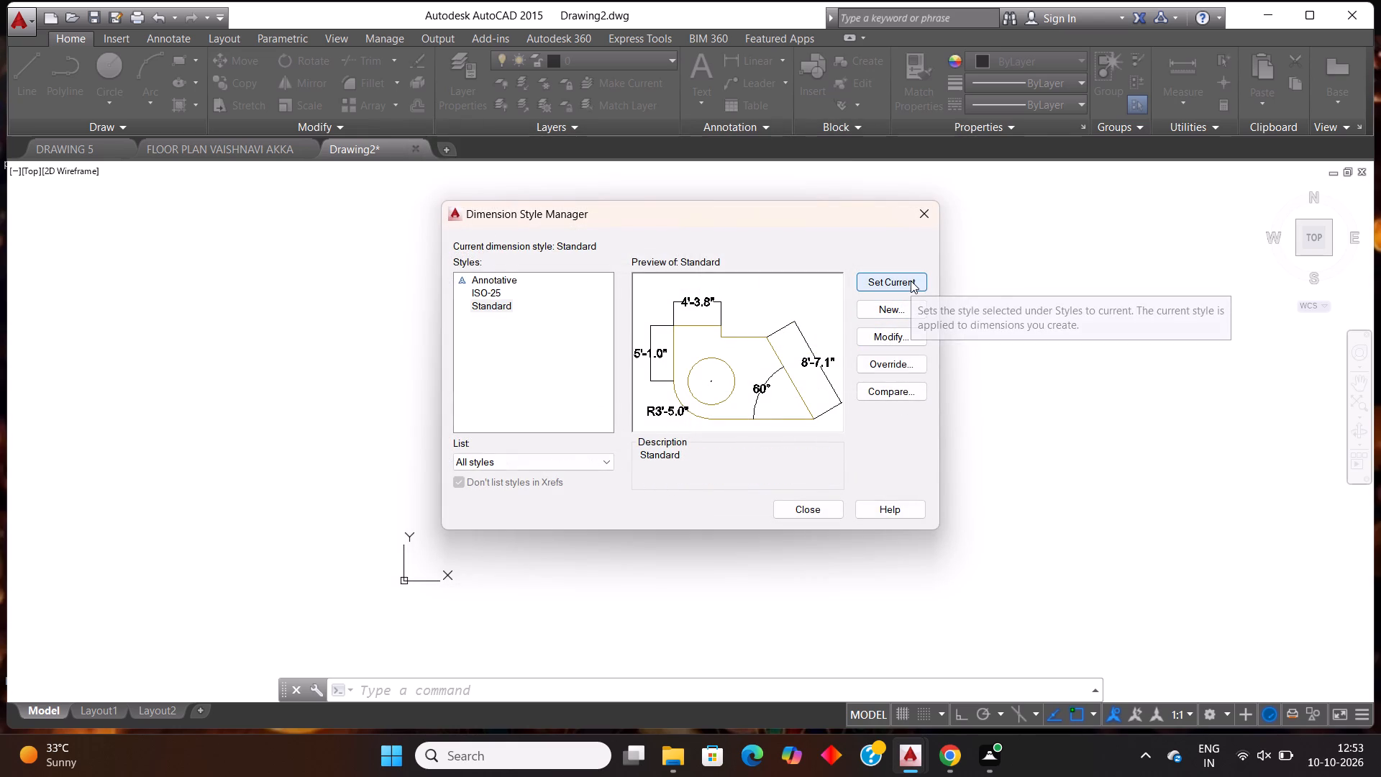
{"action": "left_click", "coordinate": [826, 508]}
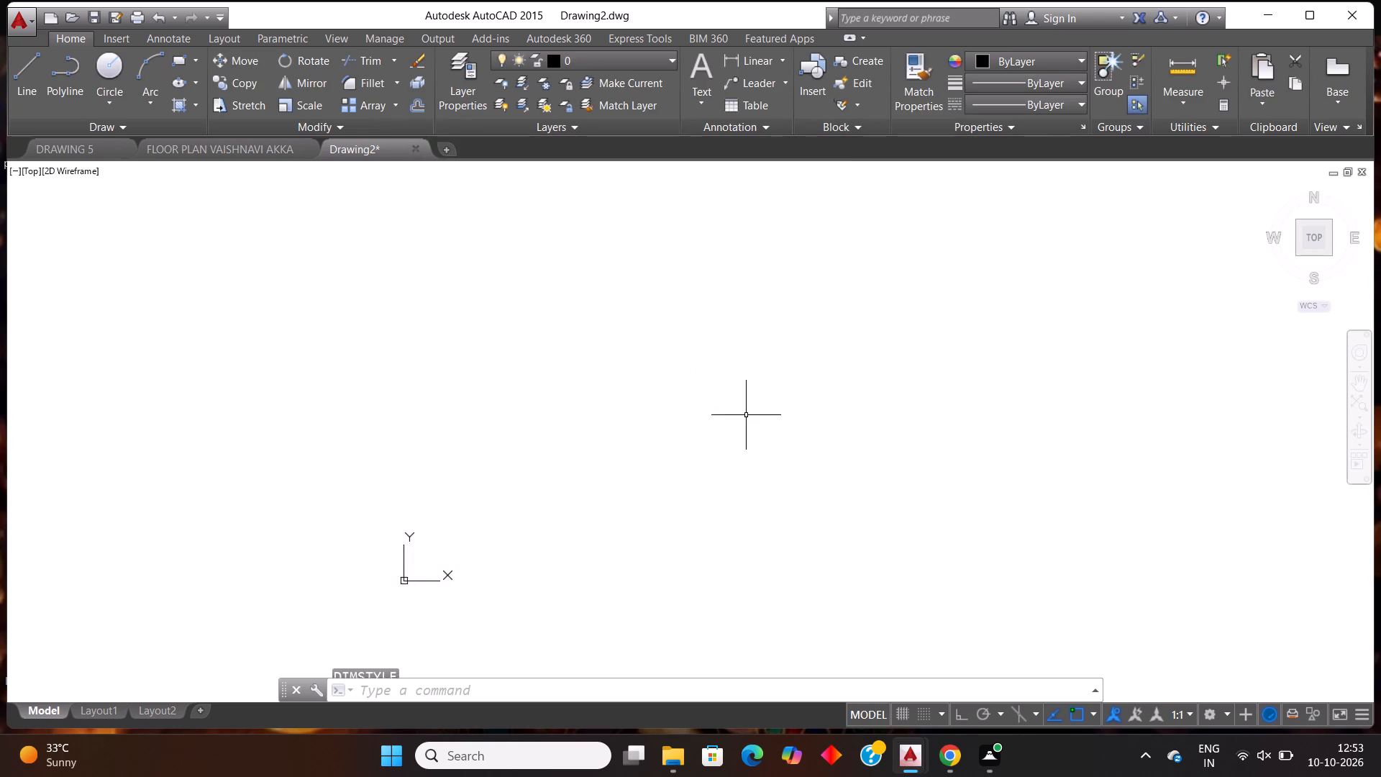
Draw a closed rectangular outline 50' wide and 56' high from straight lines, with Ortho on.
{"action": "scroll", "coordinate": [675, 434], "scroll_direction": "down", "scroll_amount": 1}
{"action": "scroll", "coordinate": [822, 356], "scroll_direction": "up", "scroll_amount": 1}
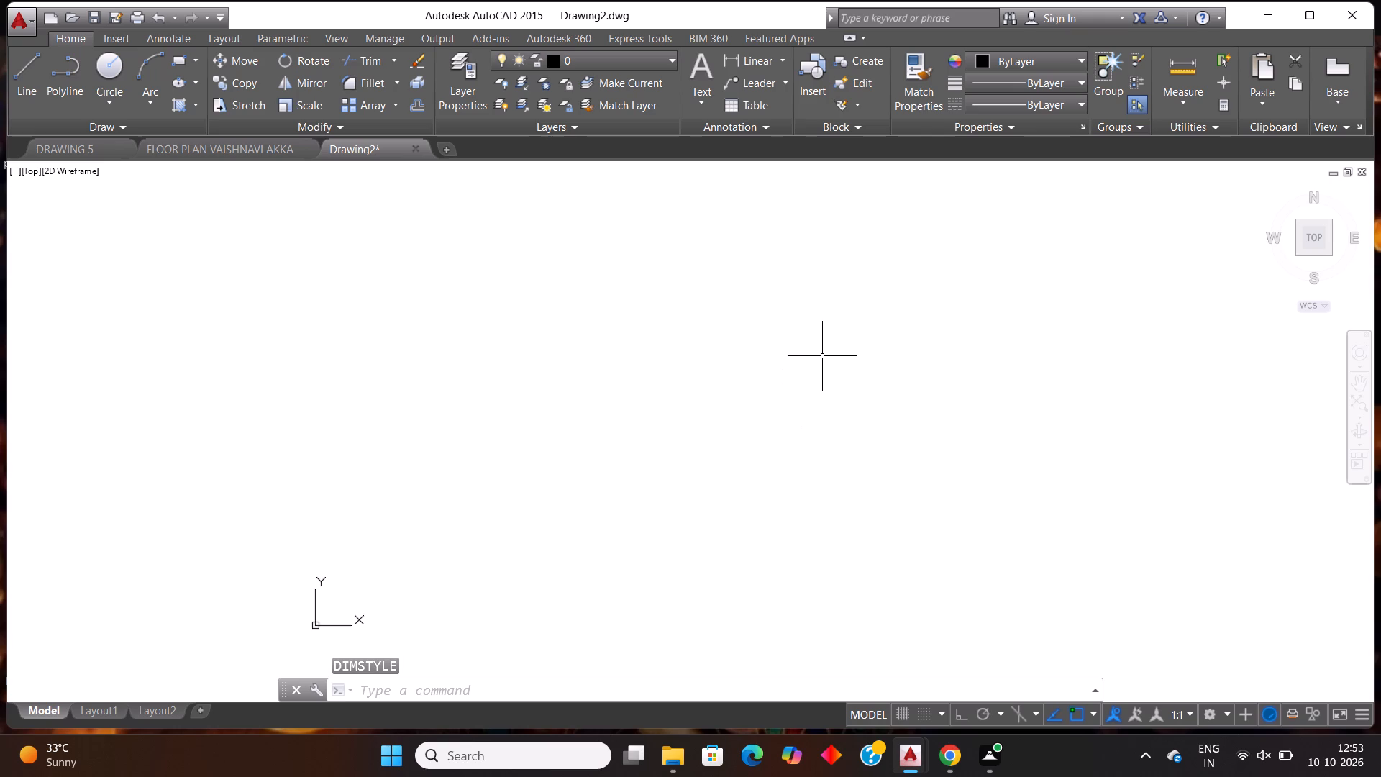
{"action": "key", "text": "l"}
{"action": "key", "text": "Return"}
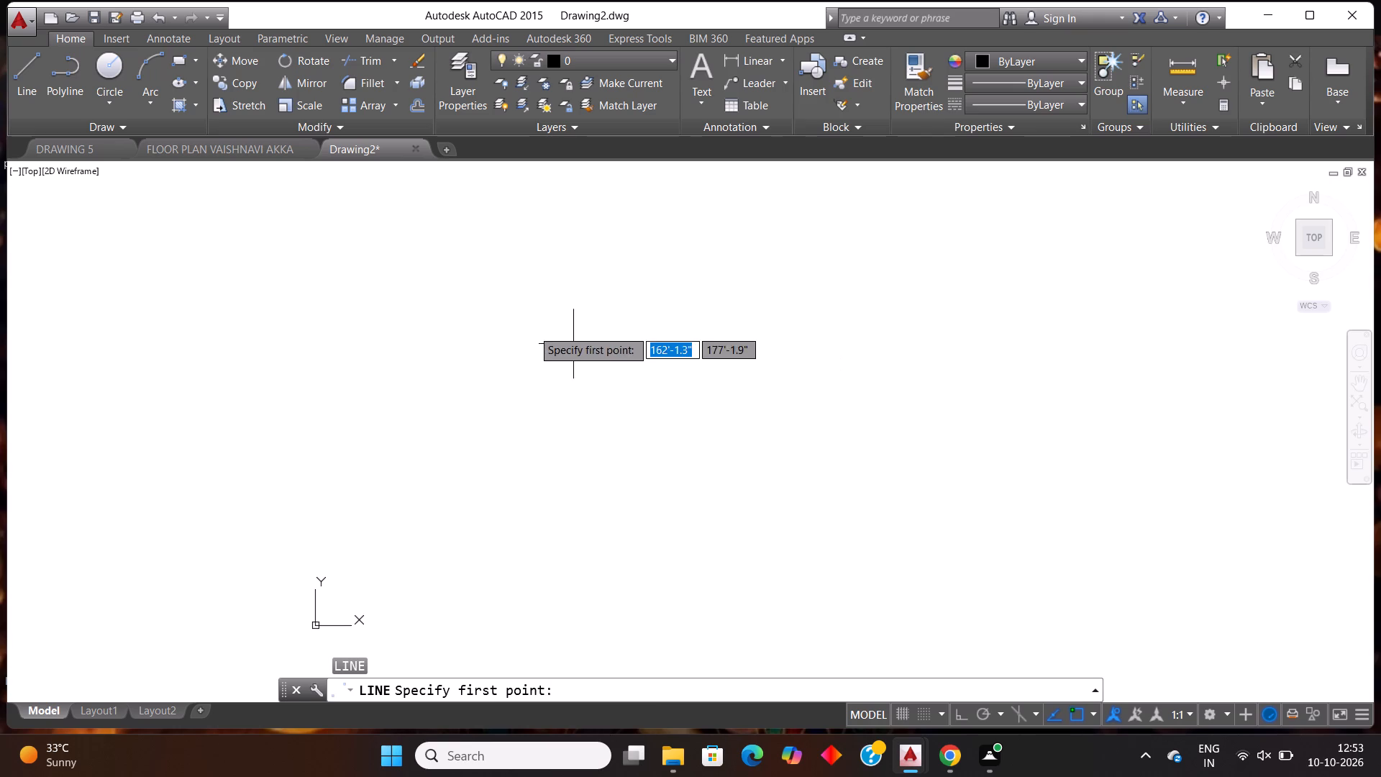
{"action": "left_click", "coordinate": [336, 283]}
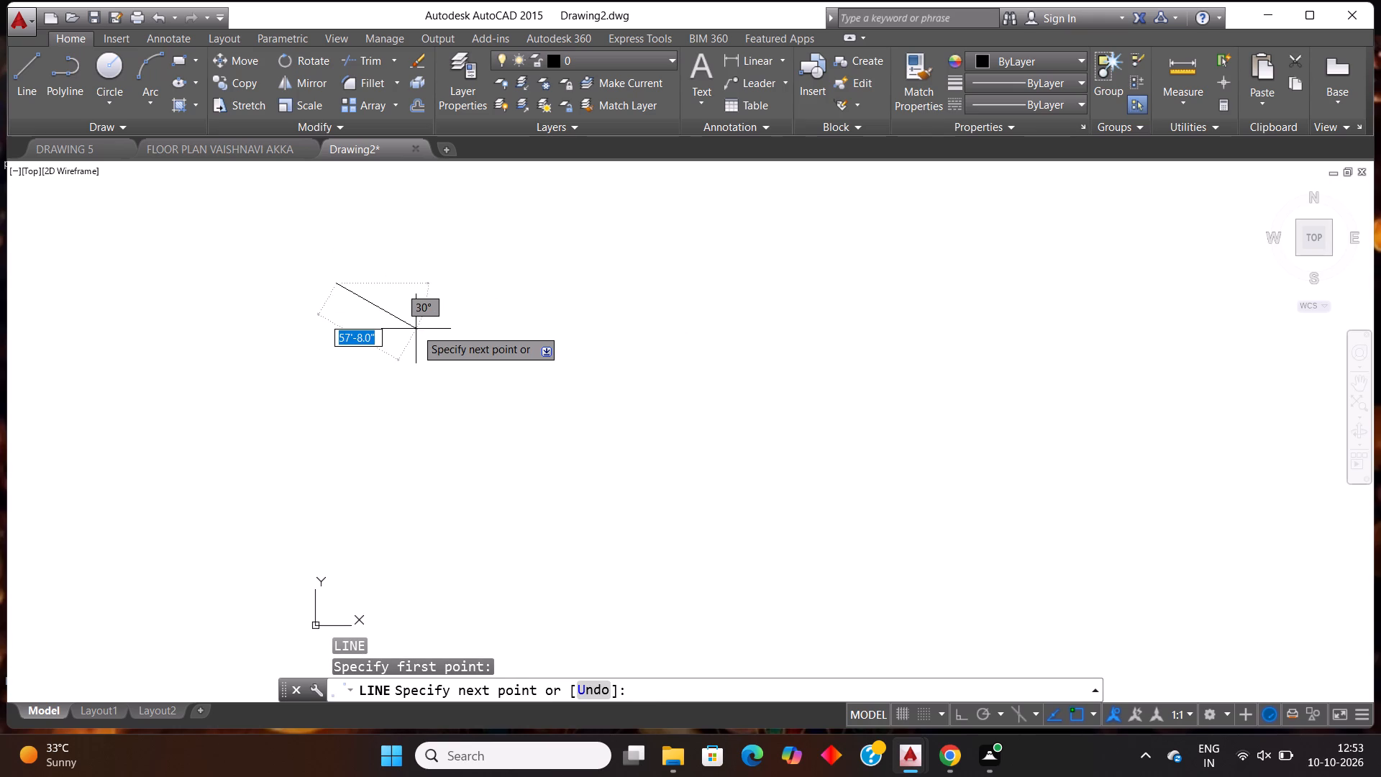
{"action": "key", "text": "F8"}
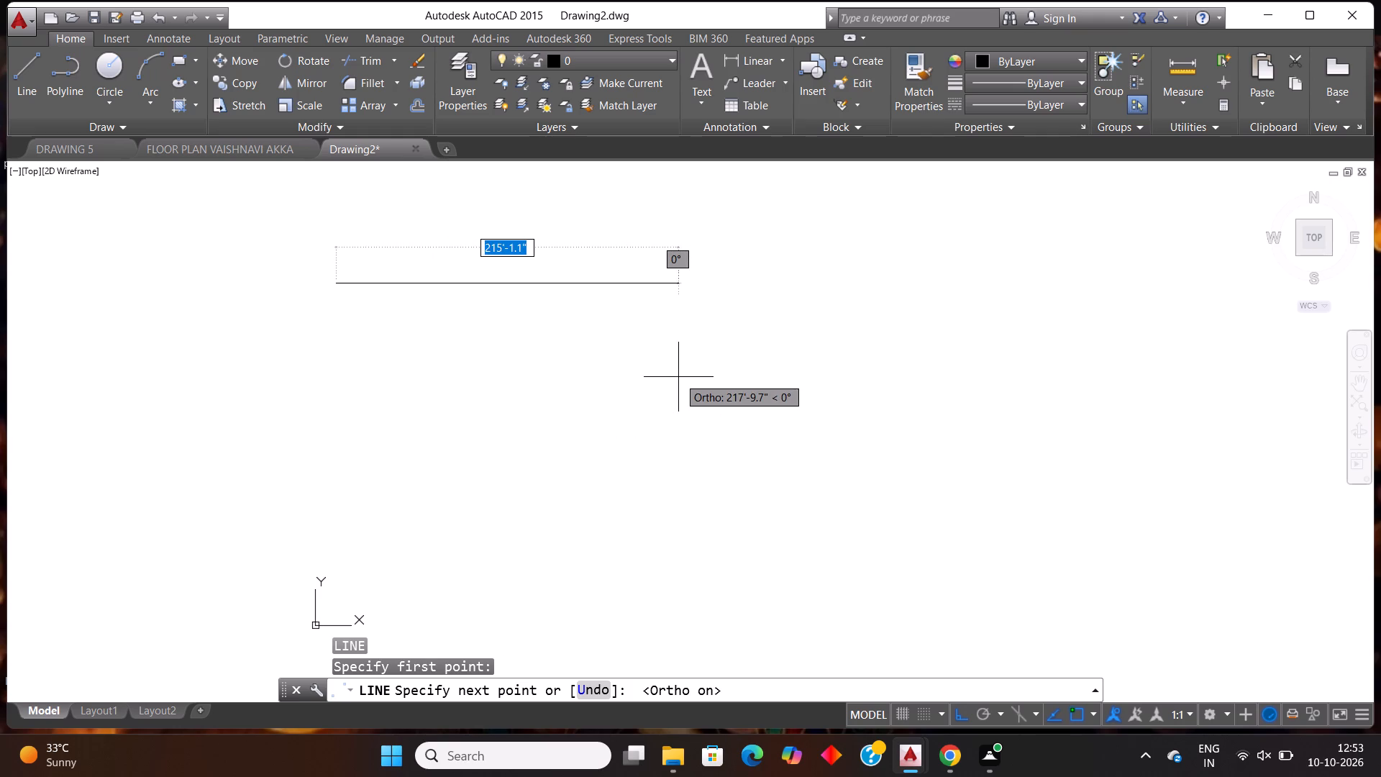
{"action": "type", "text": "50'"}
{"action": "key", "text": "Return"}
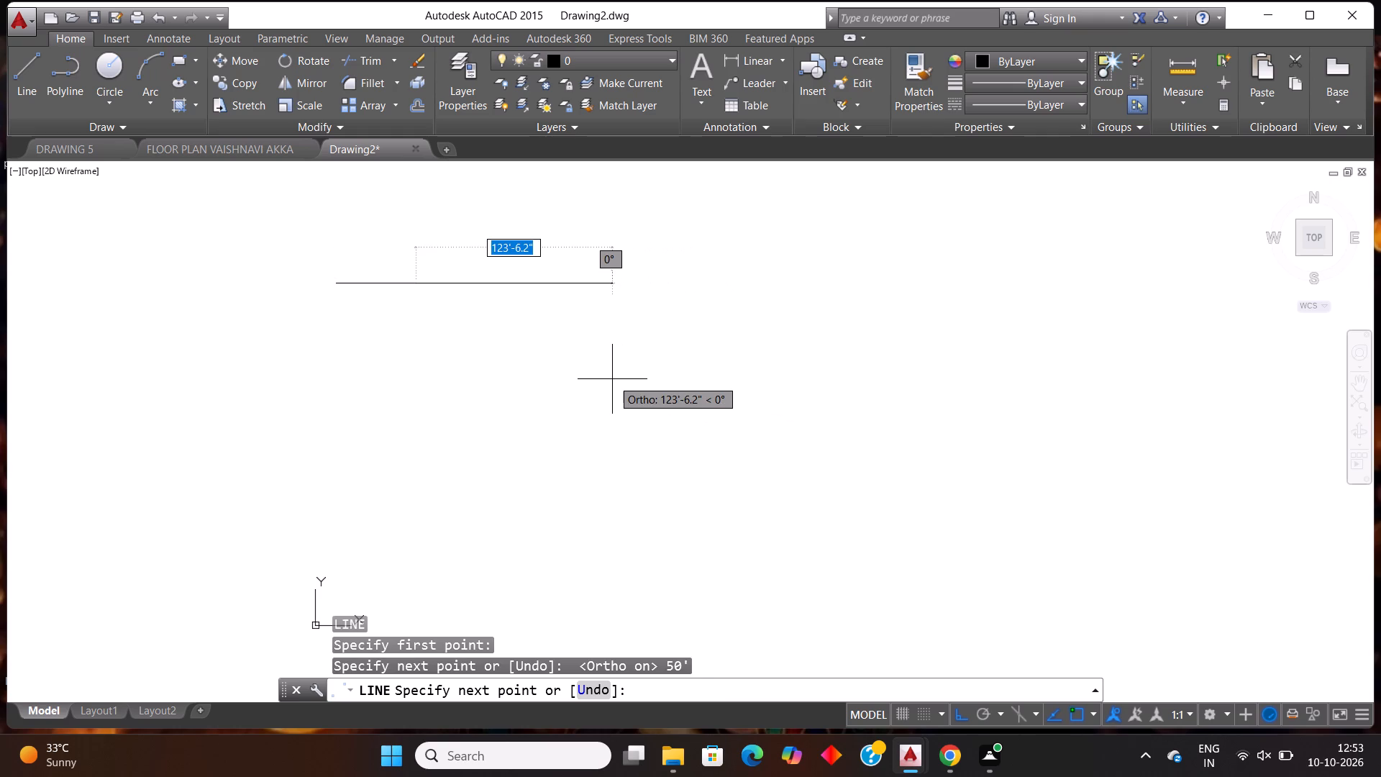
{"action": "scroll", "coordinate": [612, 379], "scroll_direction": "down", "scroll_amount": 1}
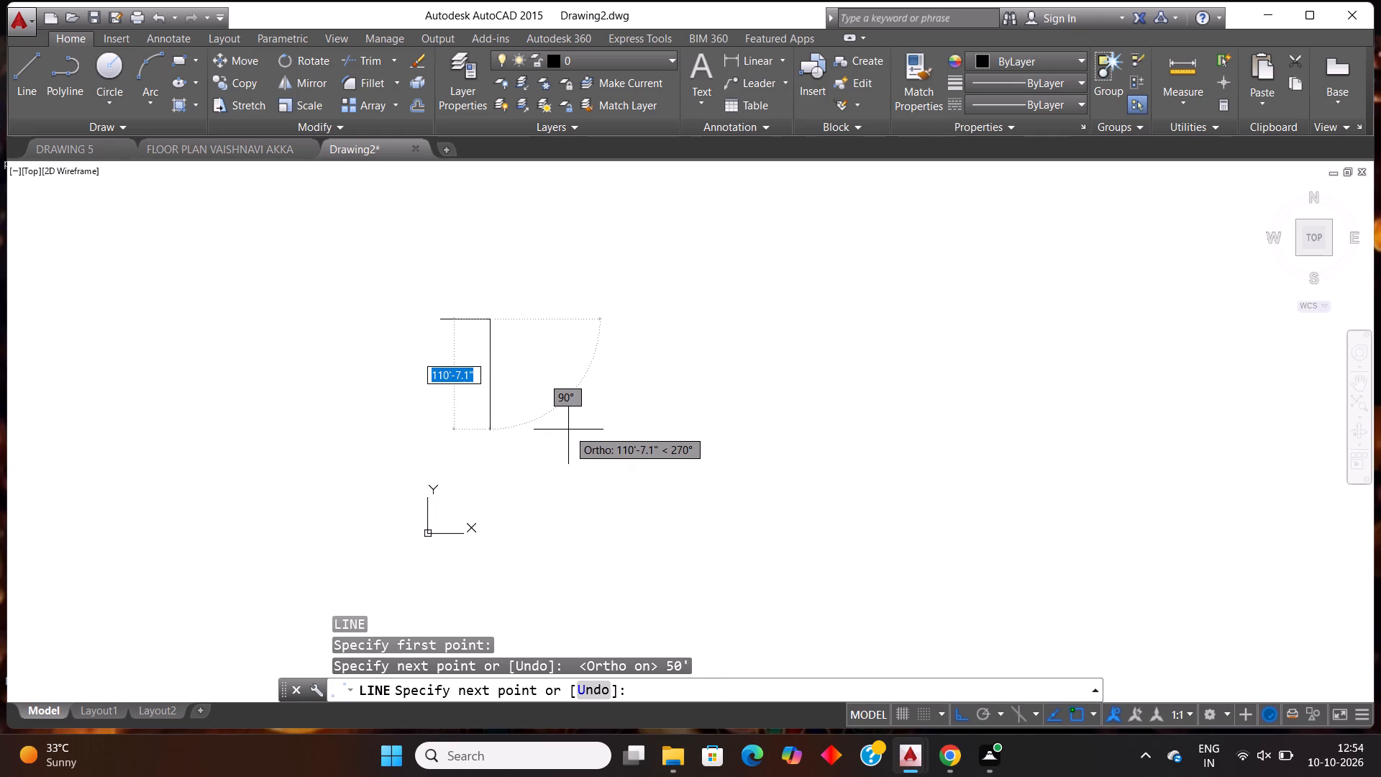
{"action": "type", "text": "56'"}
{"action": "key", "text": "Return"}
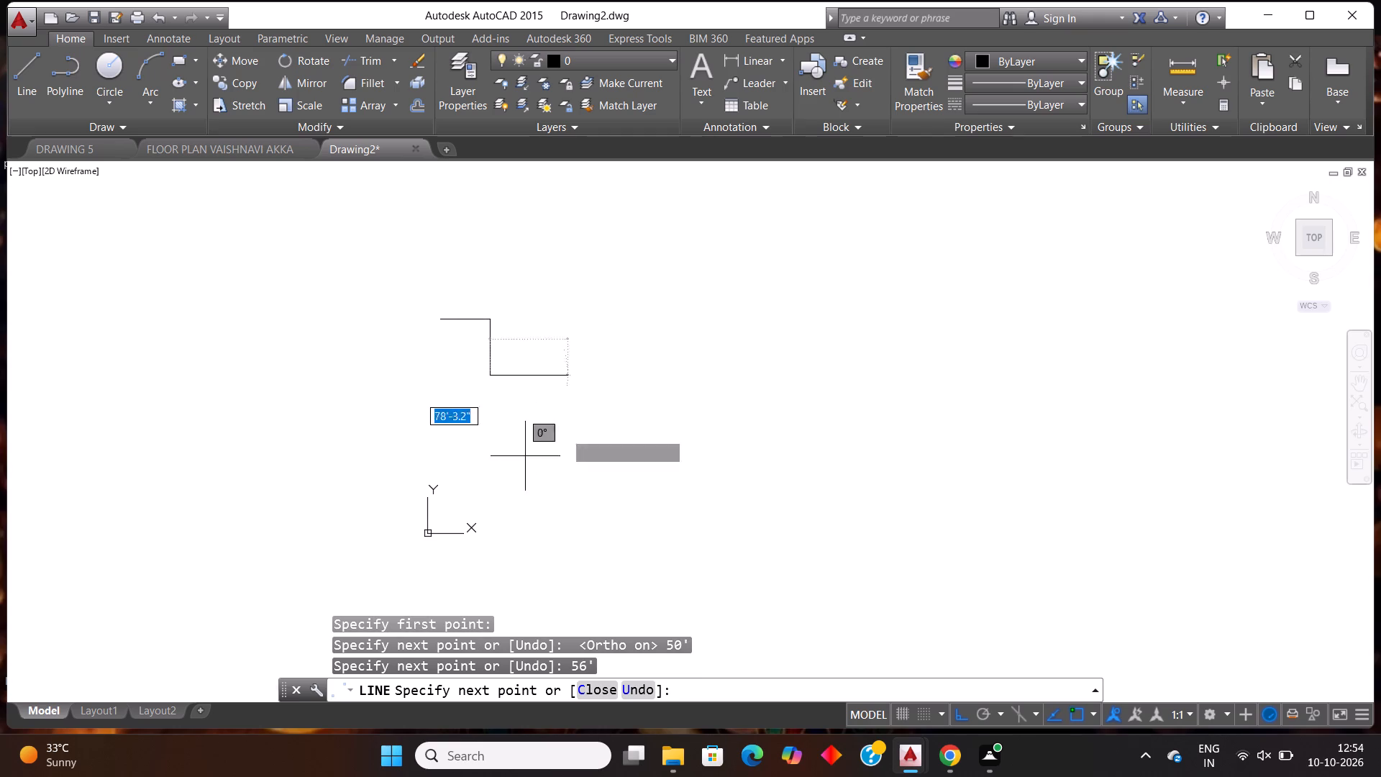
{"action": "type", "text": "50"}
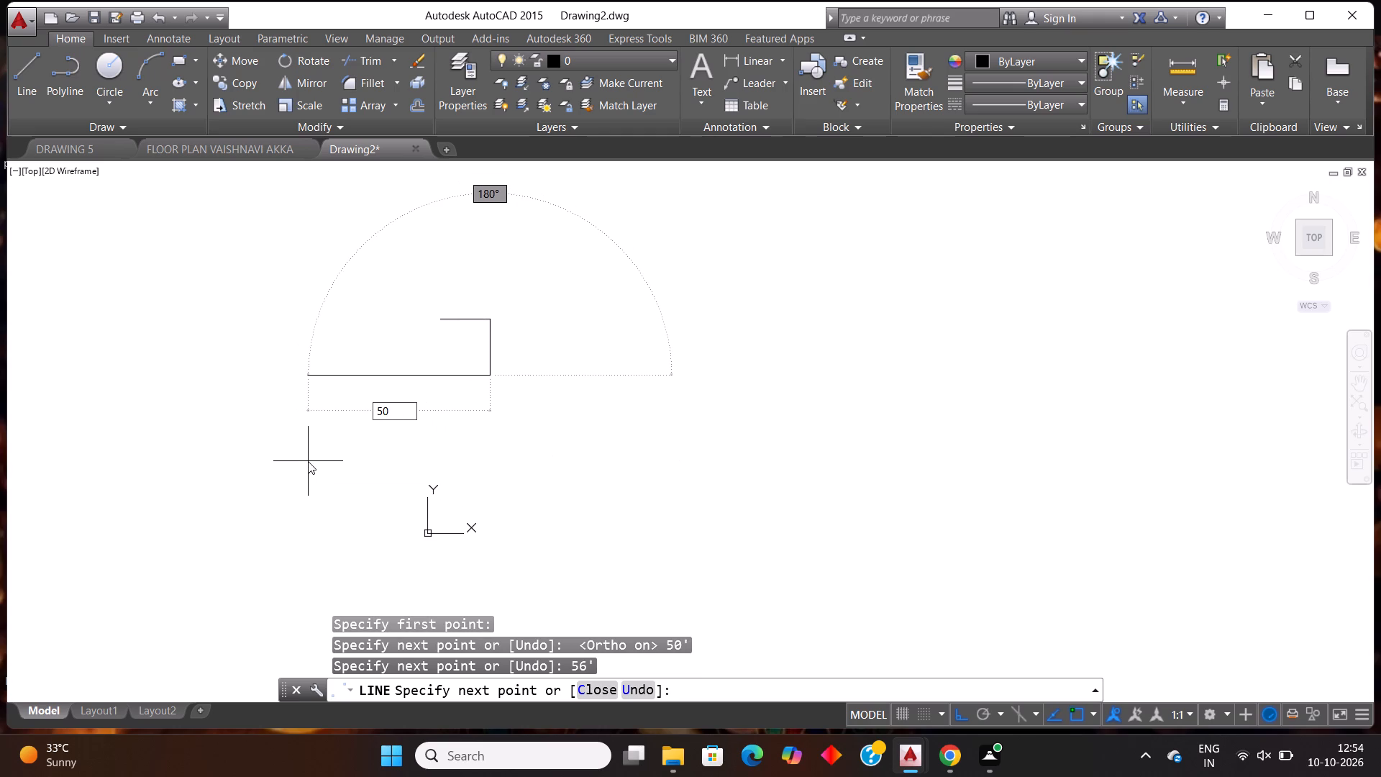
{"action": "key", "text": "apostrophe"}
{"action": "key", "text": "Return"}
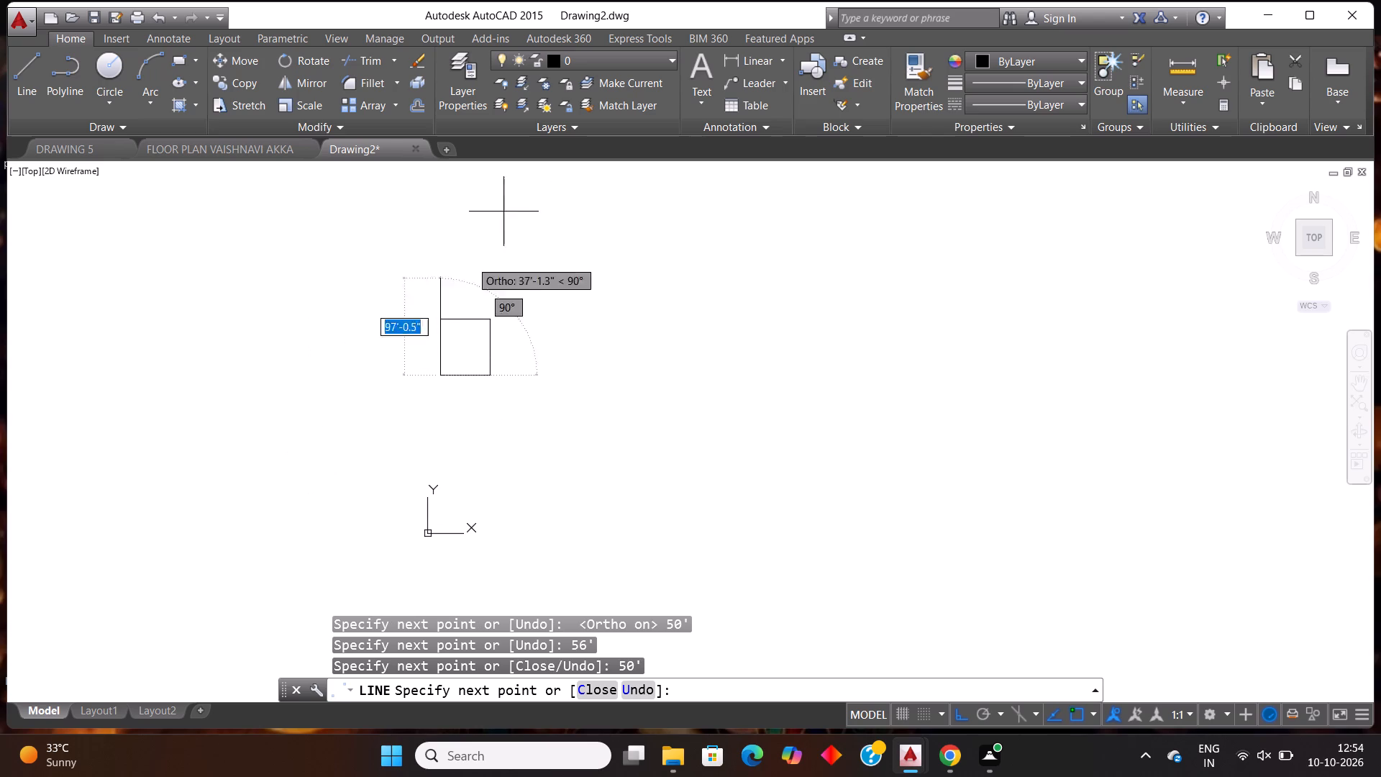
{"action": "type", "text": "56'"}
{"action": "key", "text": "Return"}
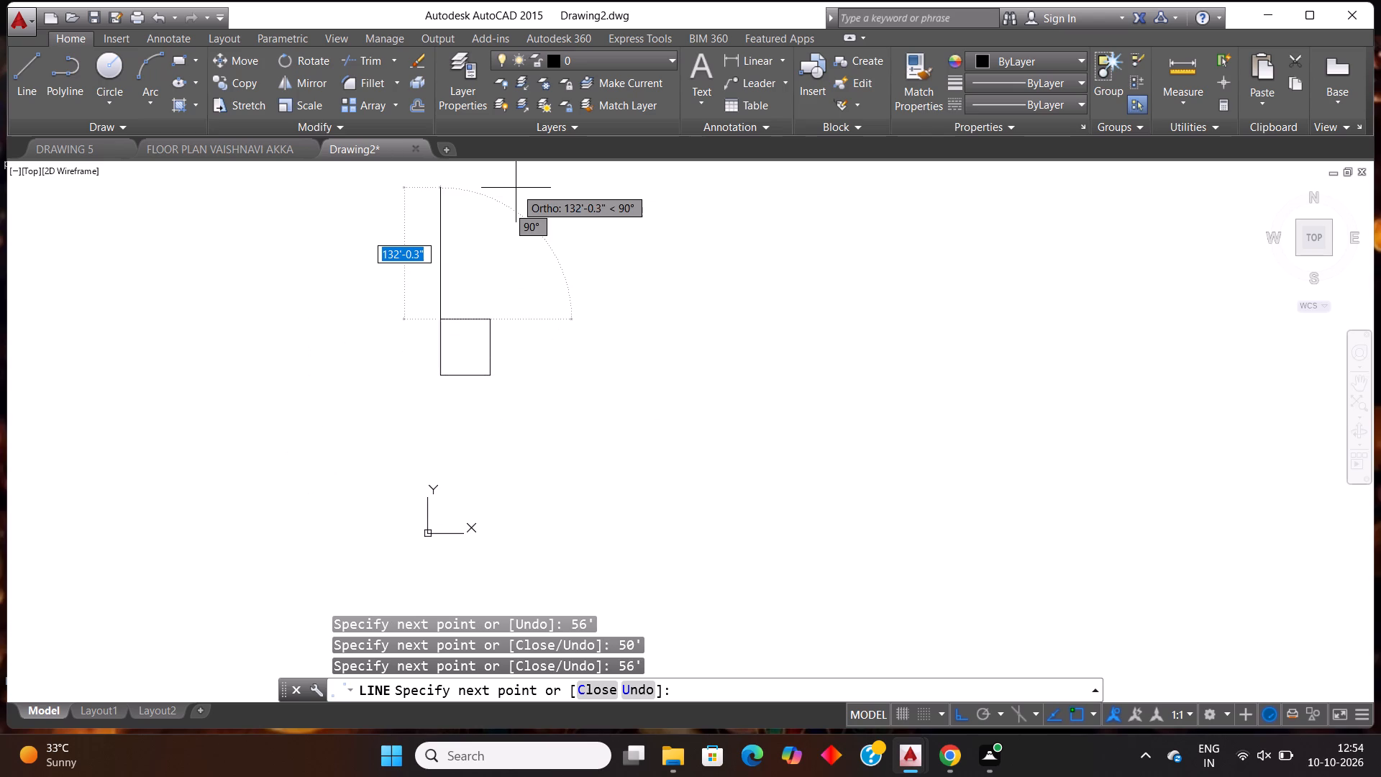
{"action": "key", "text": "Escape"}
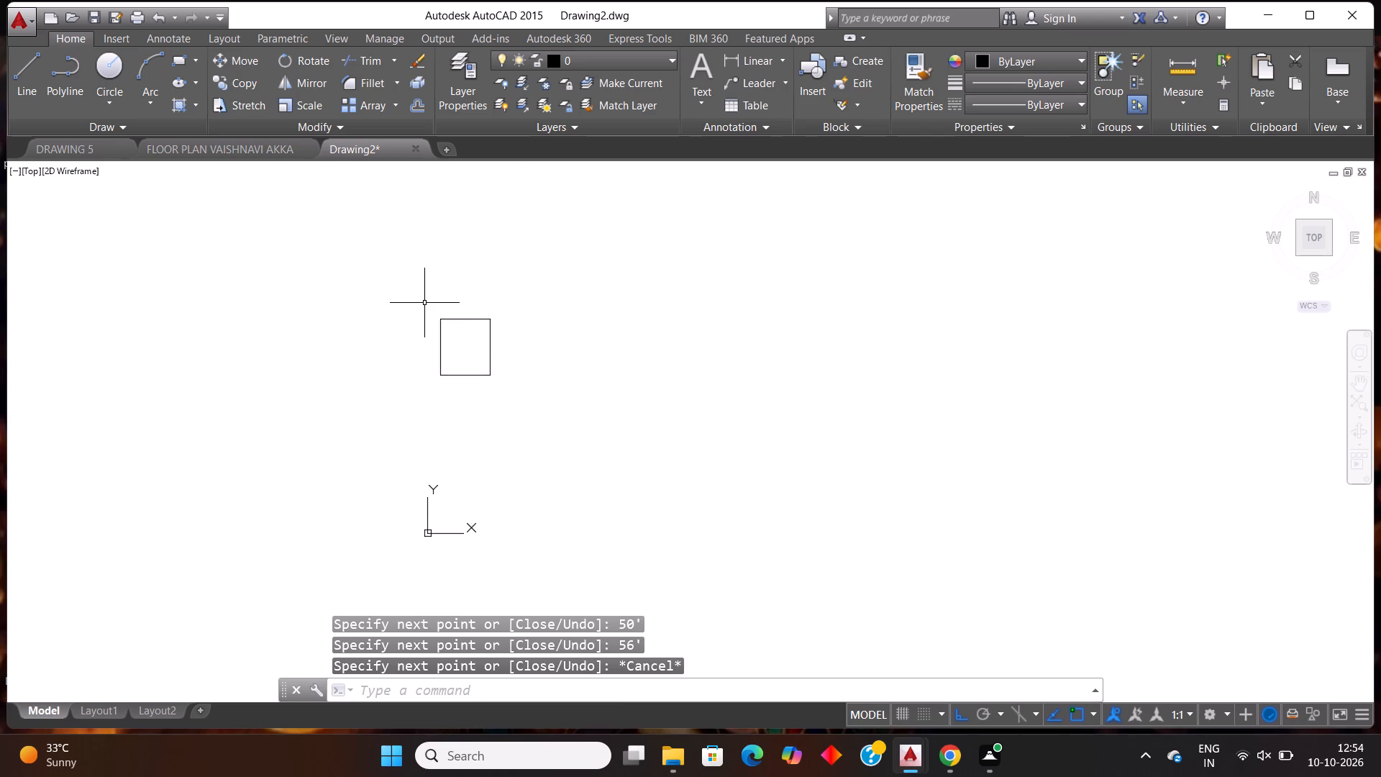
Offset the outline's left edge inward by 4" to form the outer left wall.
{"action": "scroll", "coordinate": [460, 344], "scroll_direction": "up", "scroll_amount": 4}
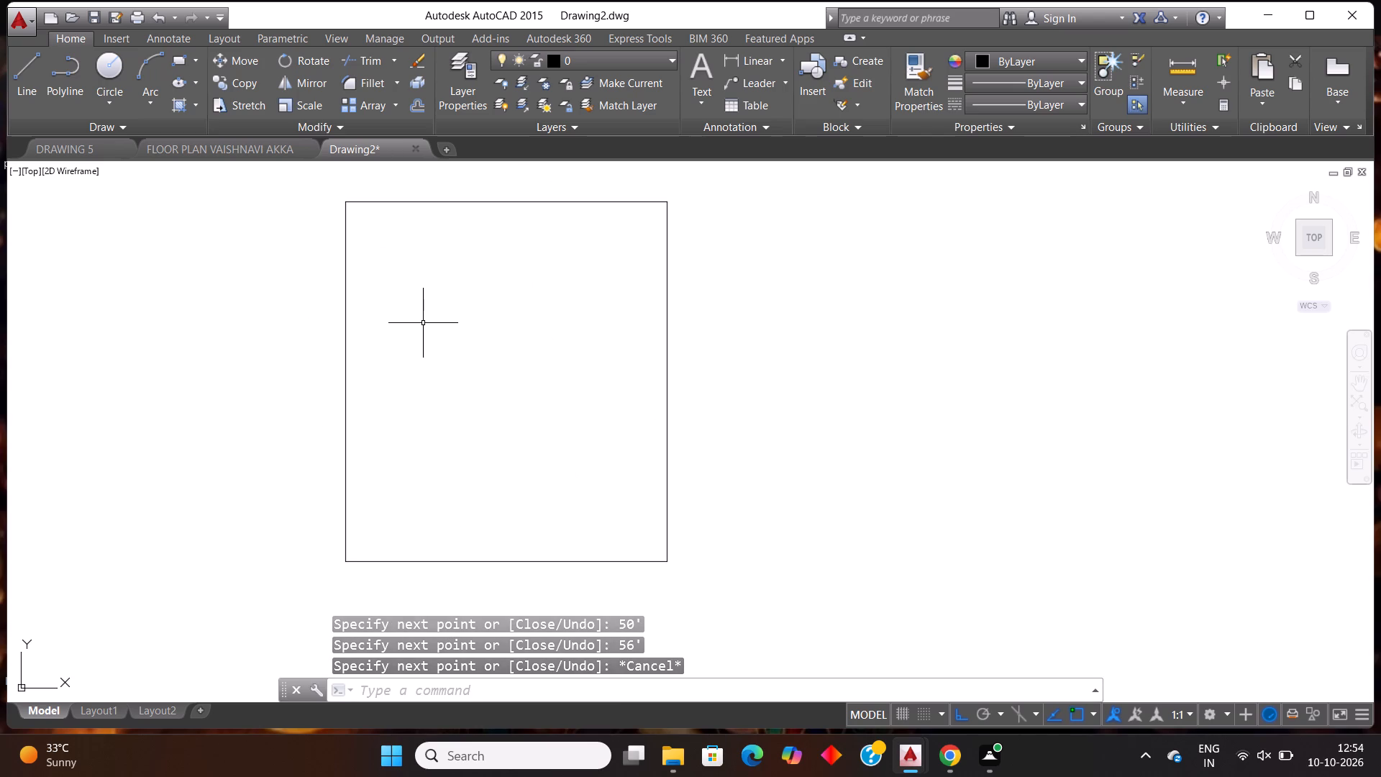
{"action": "type", "text": "off"}
{"action": "key", "text": "Return"}
{"action": "key", "text": "Return"}
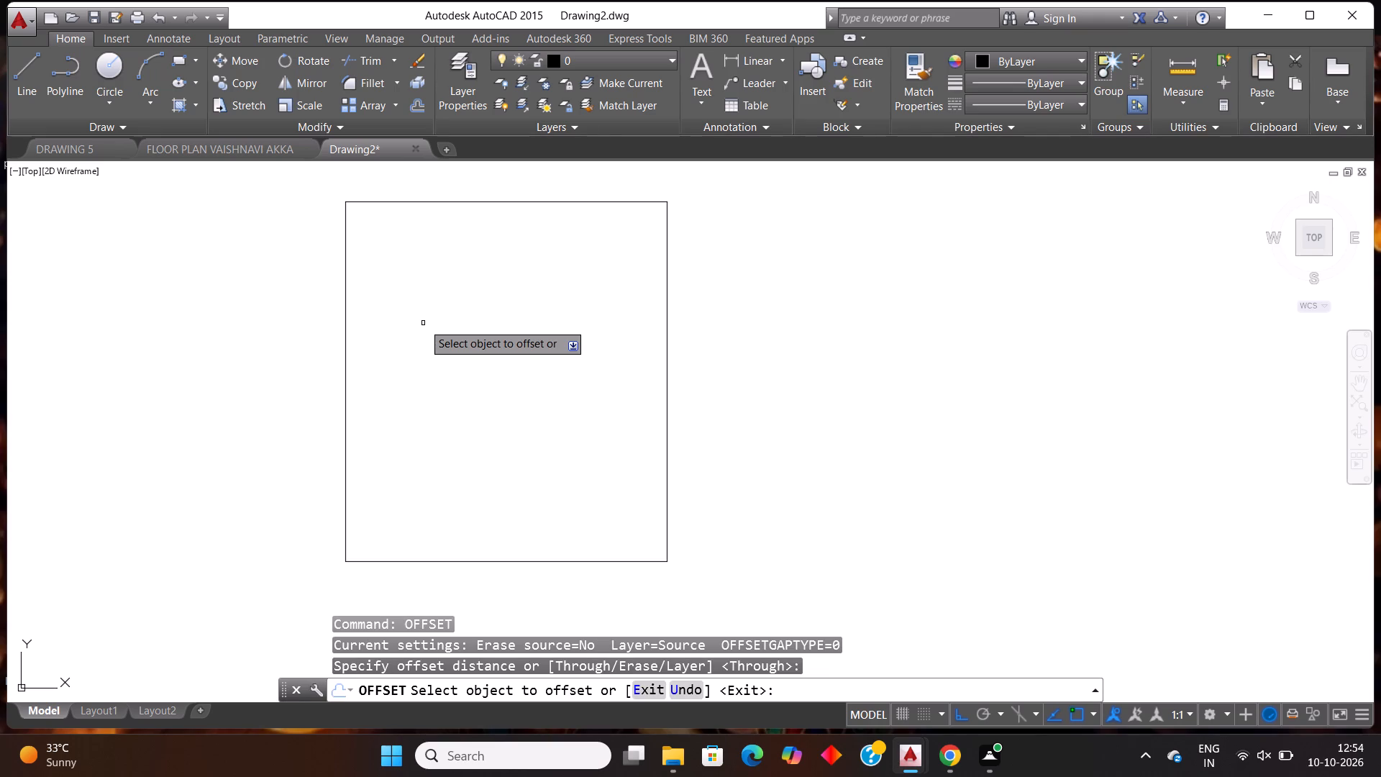
{"action": "left_click", "coordinate": [345, 378]}
{"action": "type", "text": "4\""}
{"action": "key", "text": "Return"}
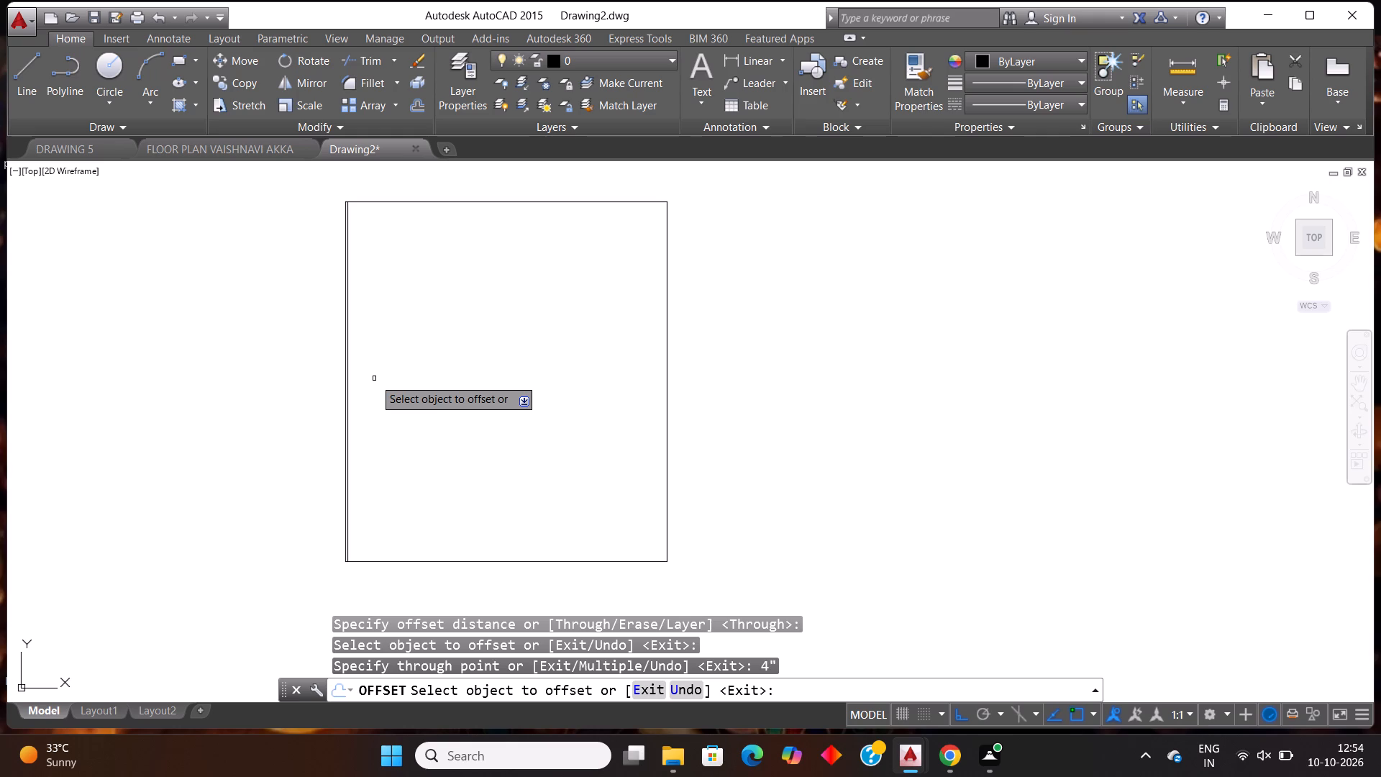
Offset the left wall's inner line 4'6" inward, and offset the resulting line a further 9" for the second vertical wall.
{"action": "scroll", "coordinate": [378, 345], "scroll_direction": "up", "scroll_amount": 1}
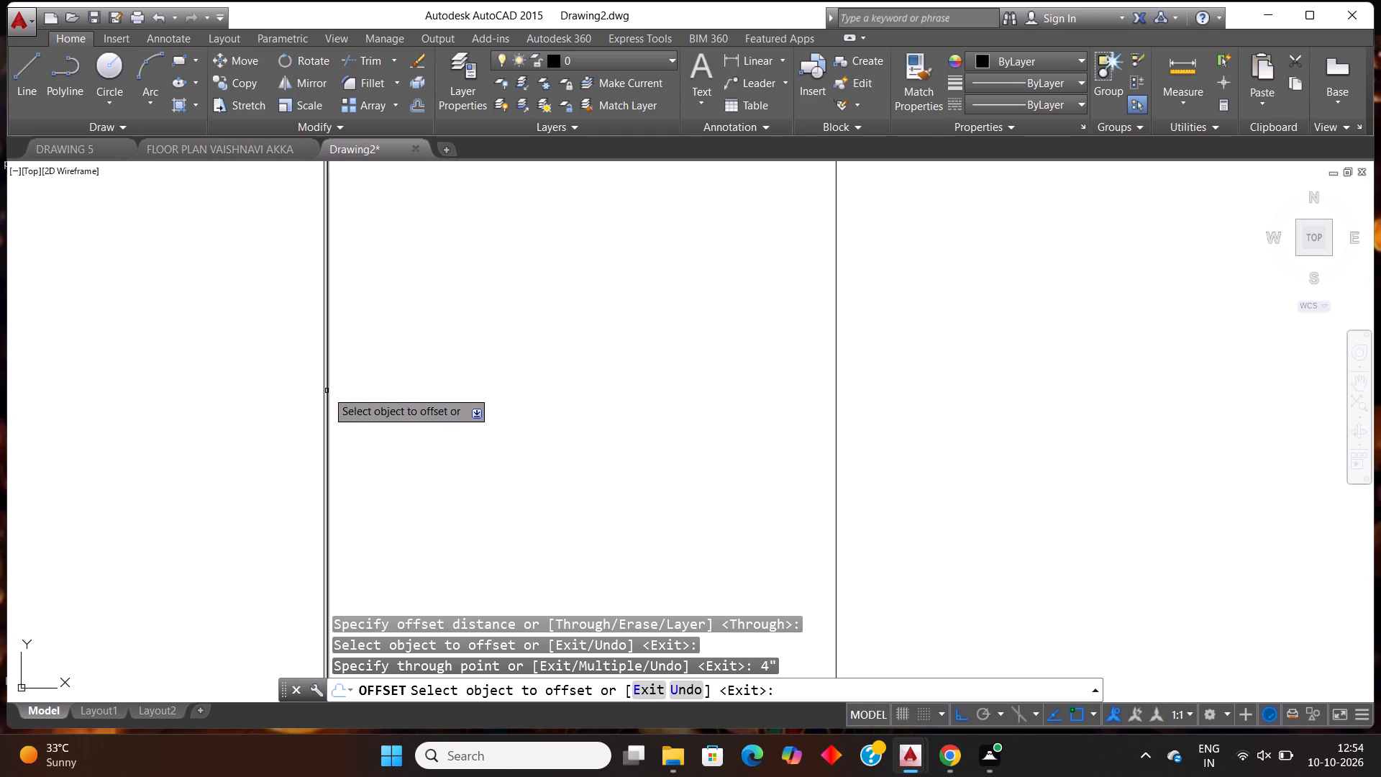
{"action": "left_click", "coordinate": [328, 395]}
{"action": "type", "text": "4'6\""}
{"action": "key", "text": "Return"}
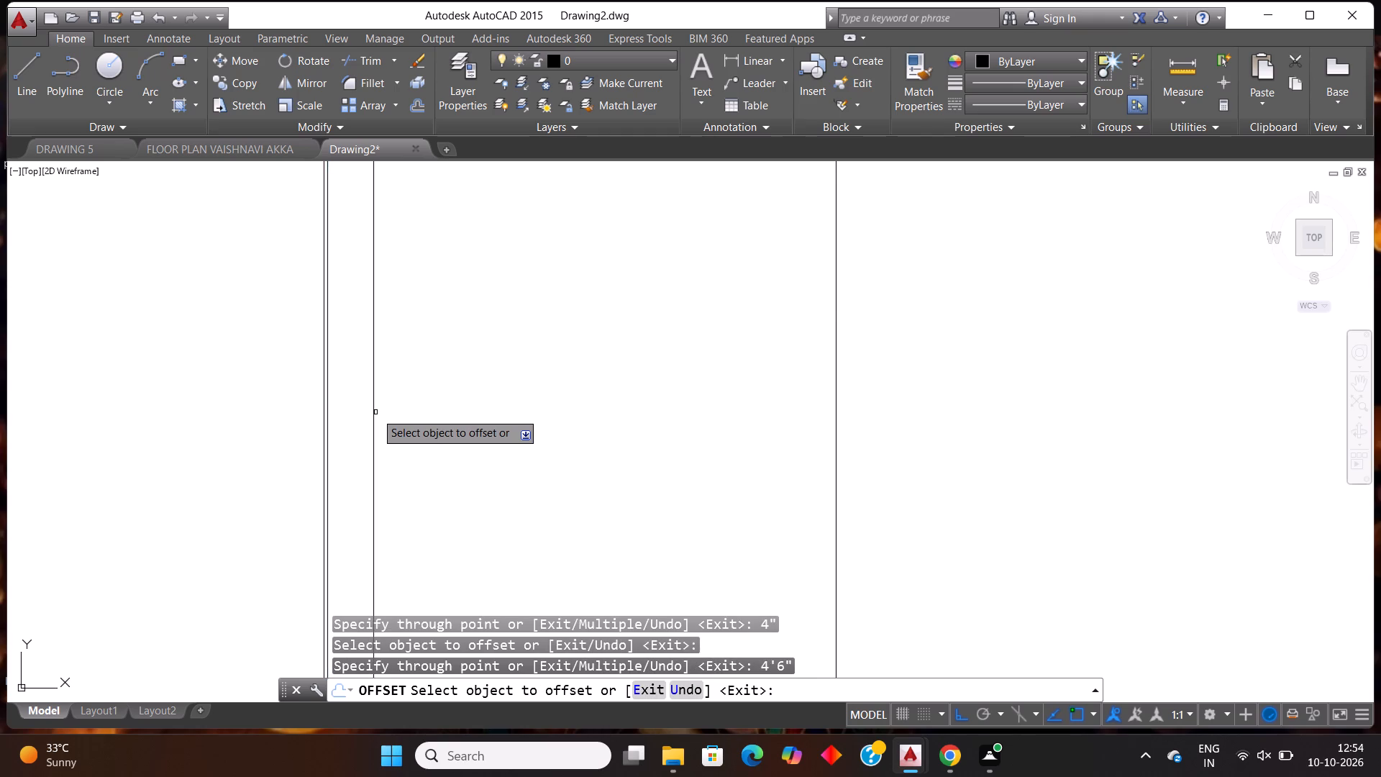
{"action": "left_click", "coordinate": [375, 412]}
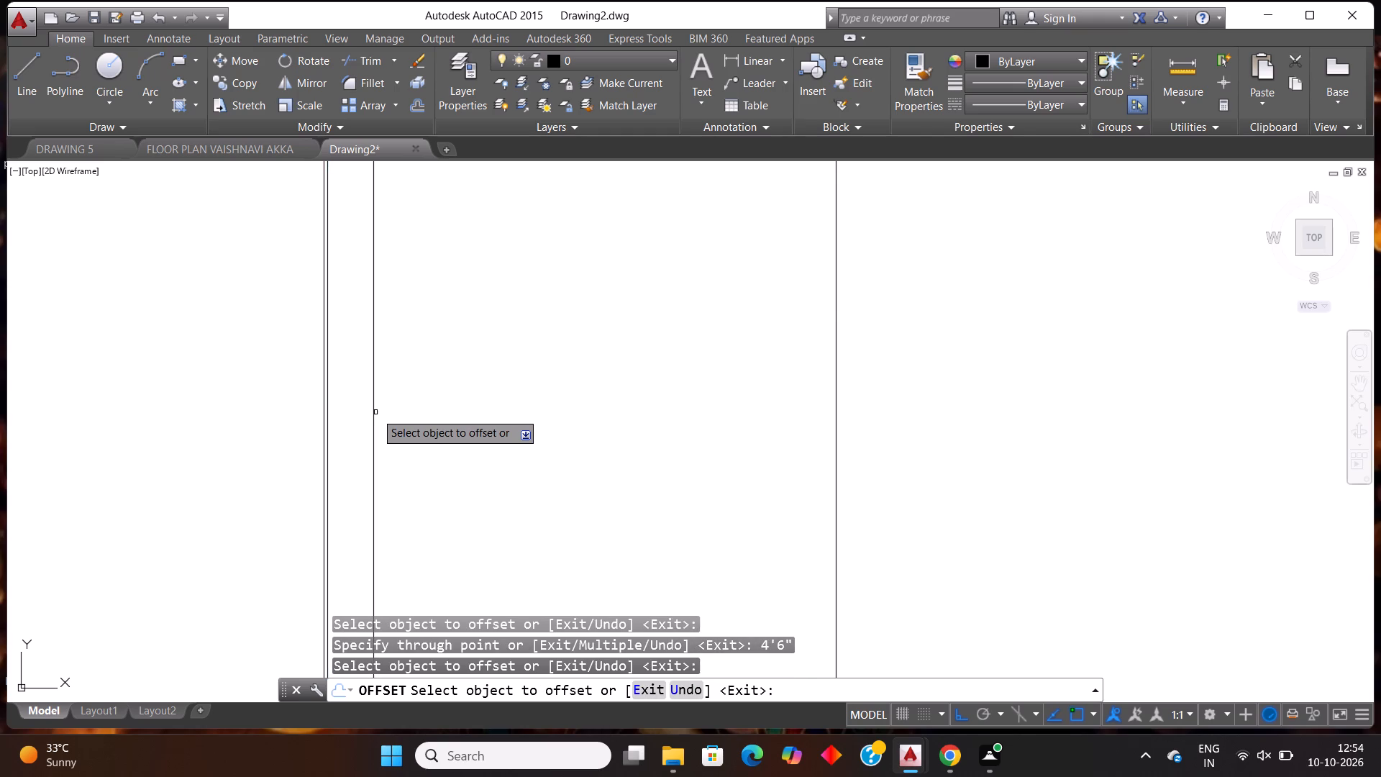
{"action": "left_click", "coordinate": [373, 441]}
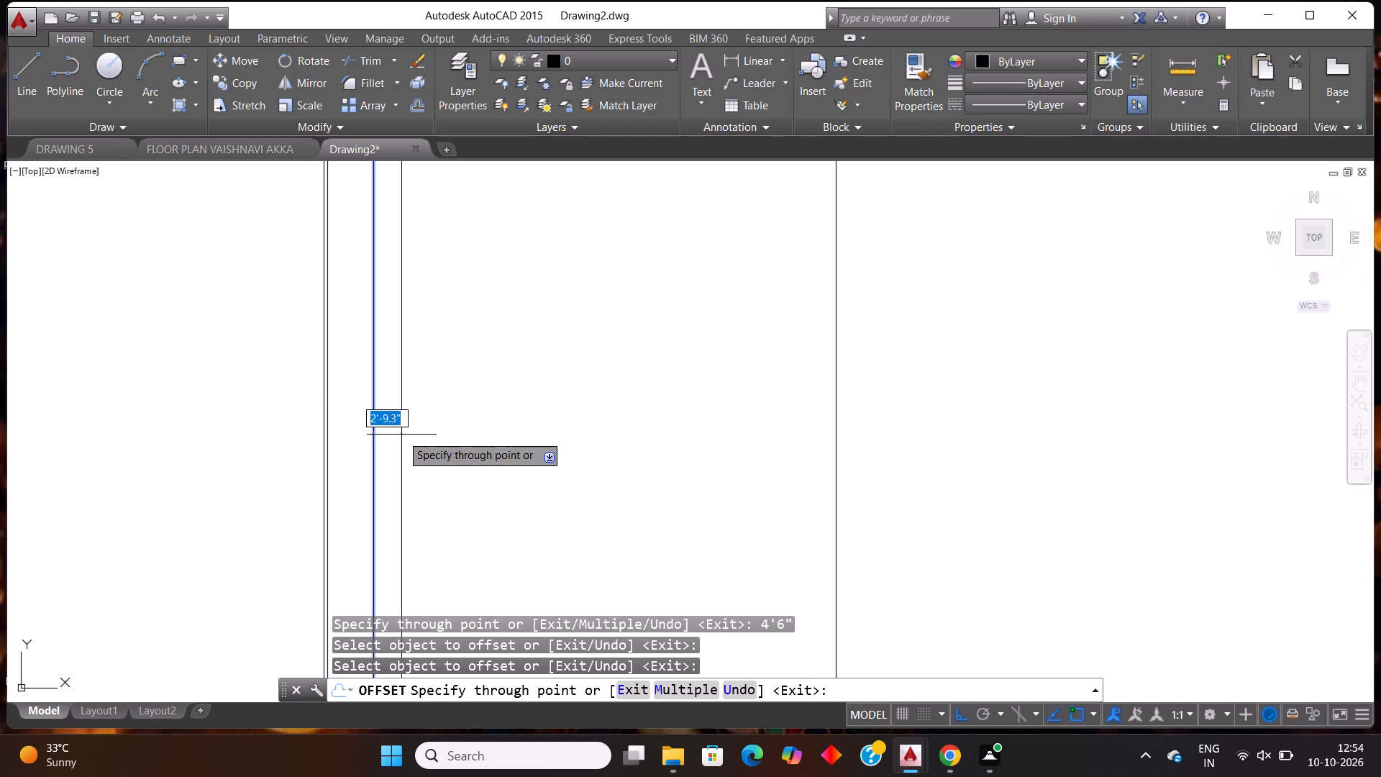
{"action": "type", "text": "9\""}
{"action": "key", "text": "Return"}
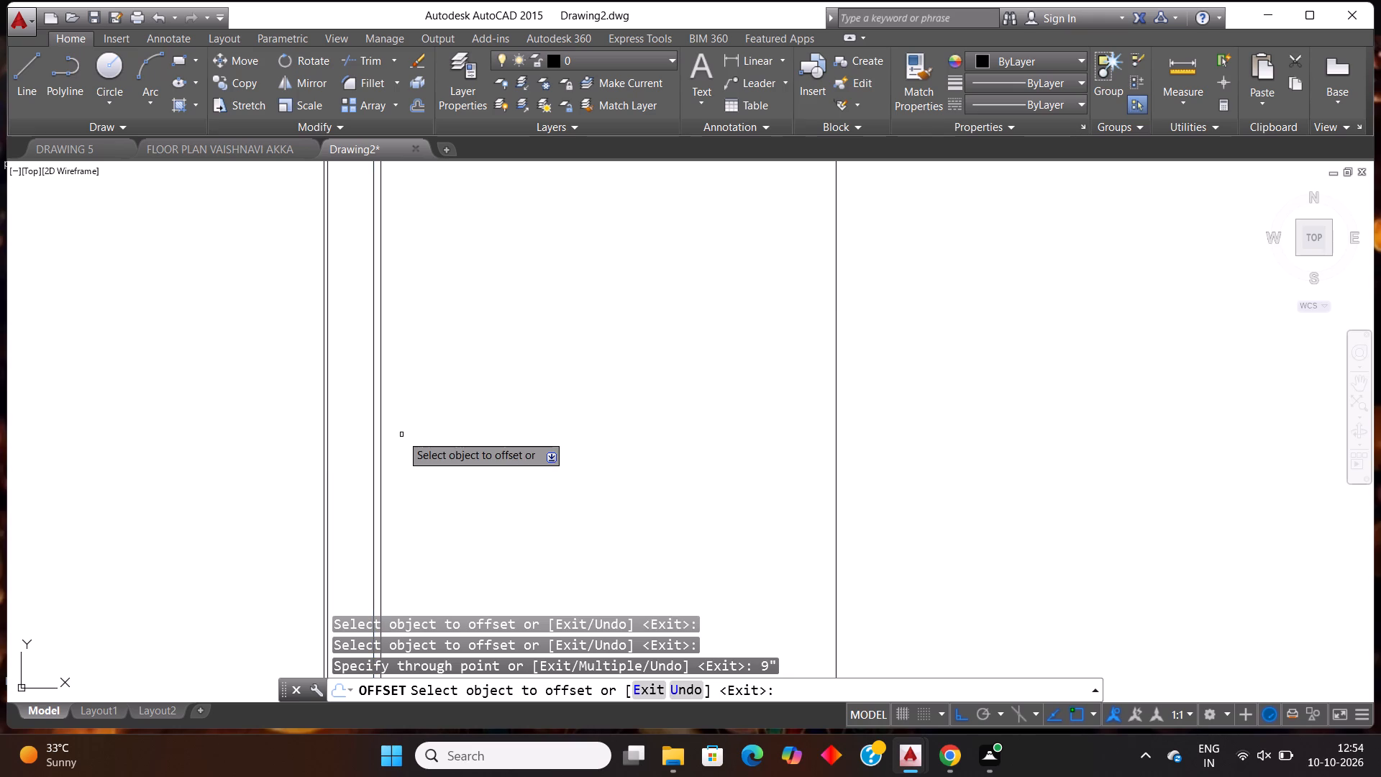
Offset the outline's top edge inward by 9" to form the top wall.
{"action": "scroll", "coordinate": [539, 354], "scroll_direction": "down", "scroll_amount": 2}
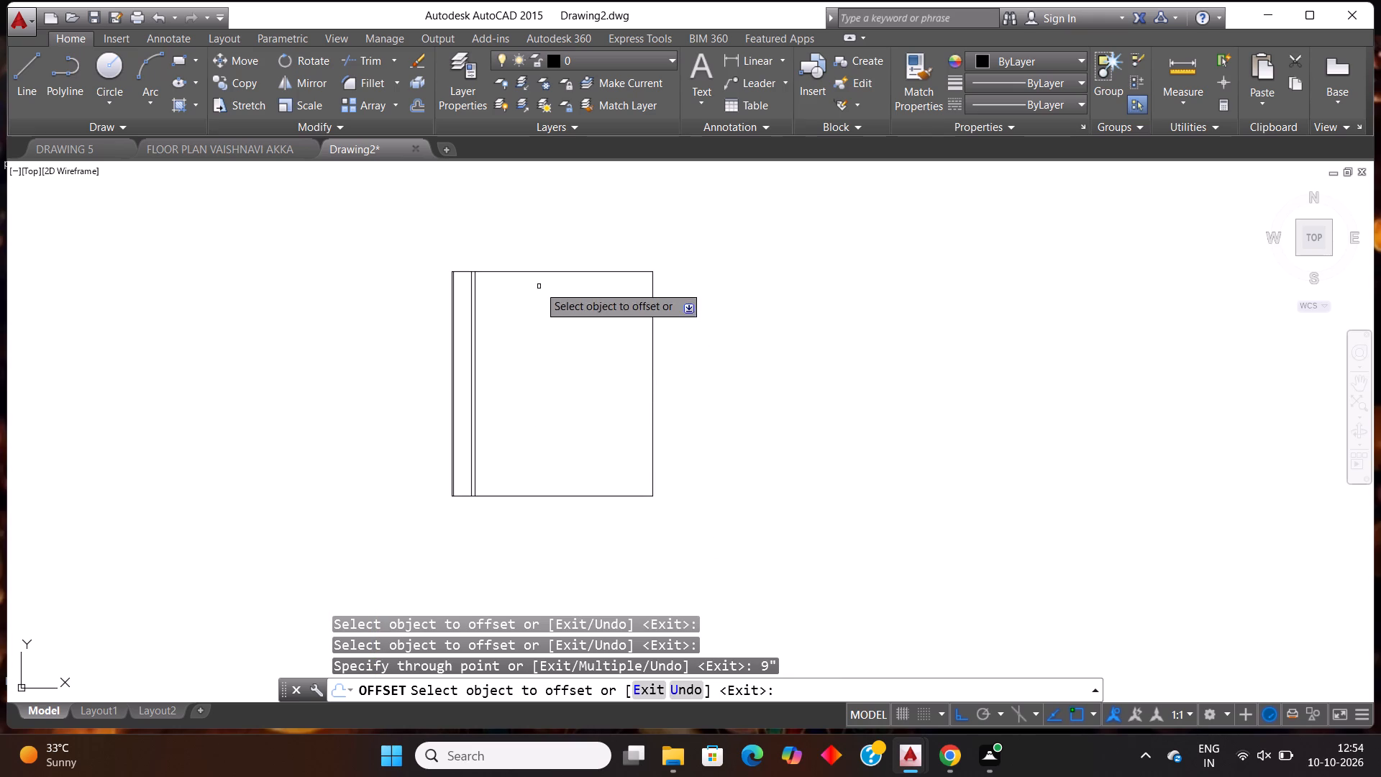
{"action": "scroll", "coordinate": [535, 258], "scroll_direction": "up", "scroll_amount": 1}
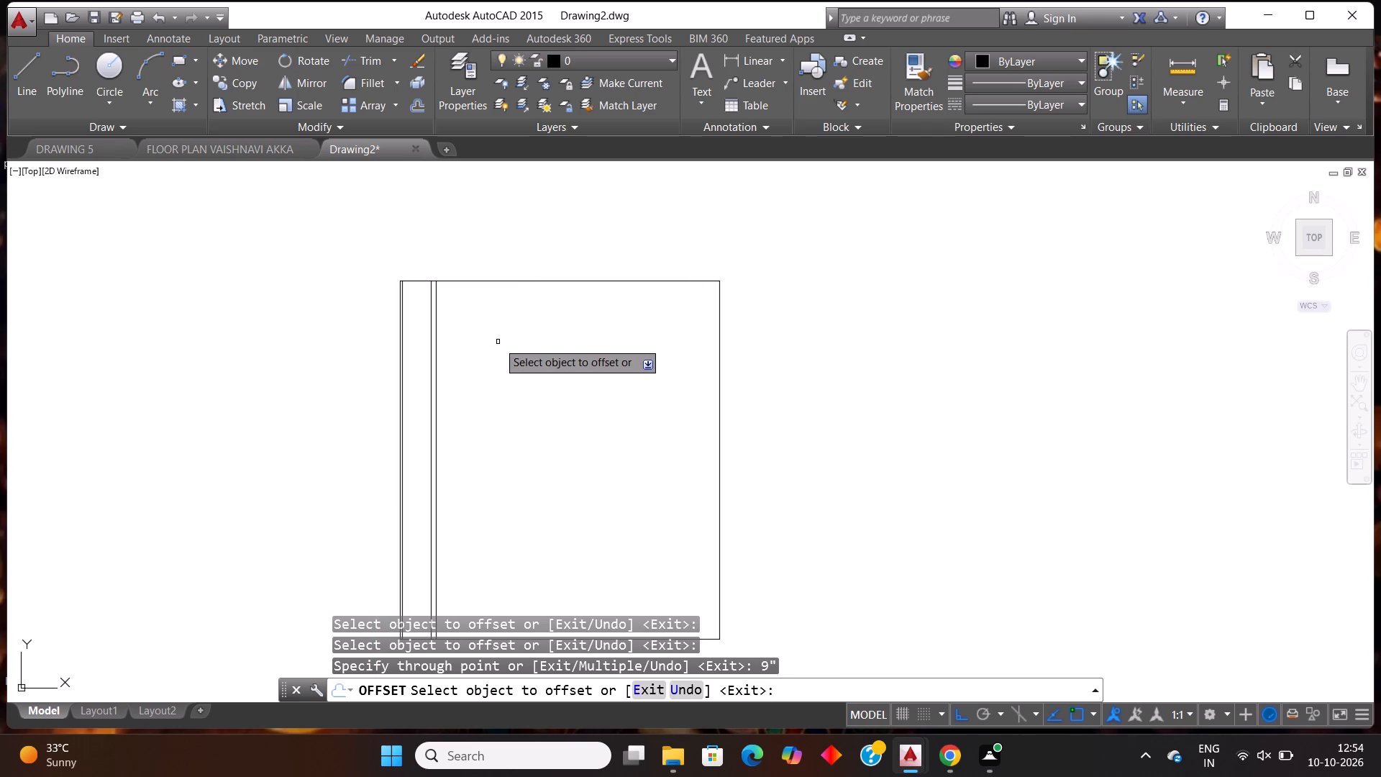
{"action": "scroll", "coordinate": [498, 342], "scroll_direction": "up", "scroll_amount": 1}
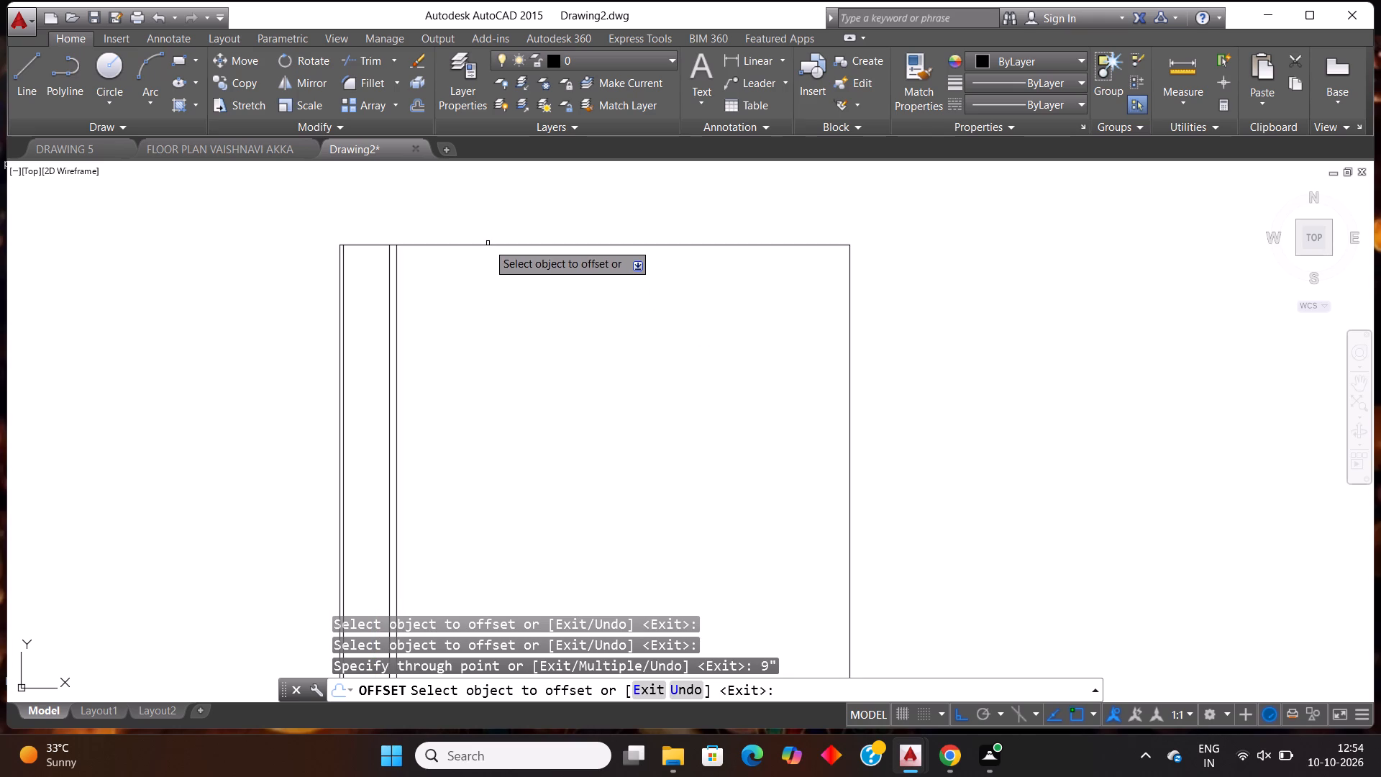
{"action": "left_click", "coordinate": [488, 245]}
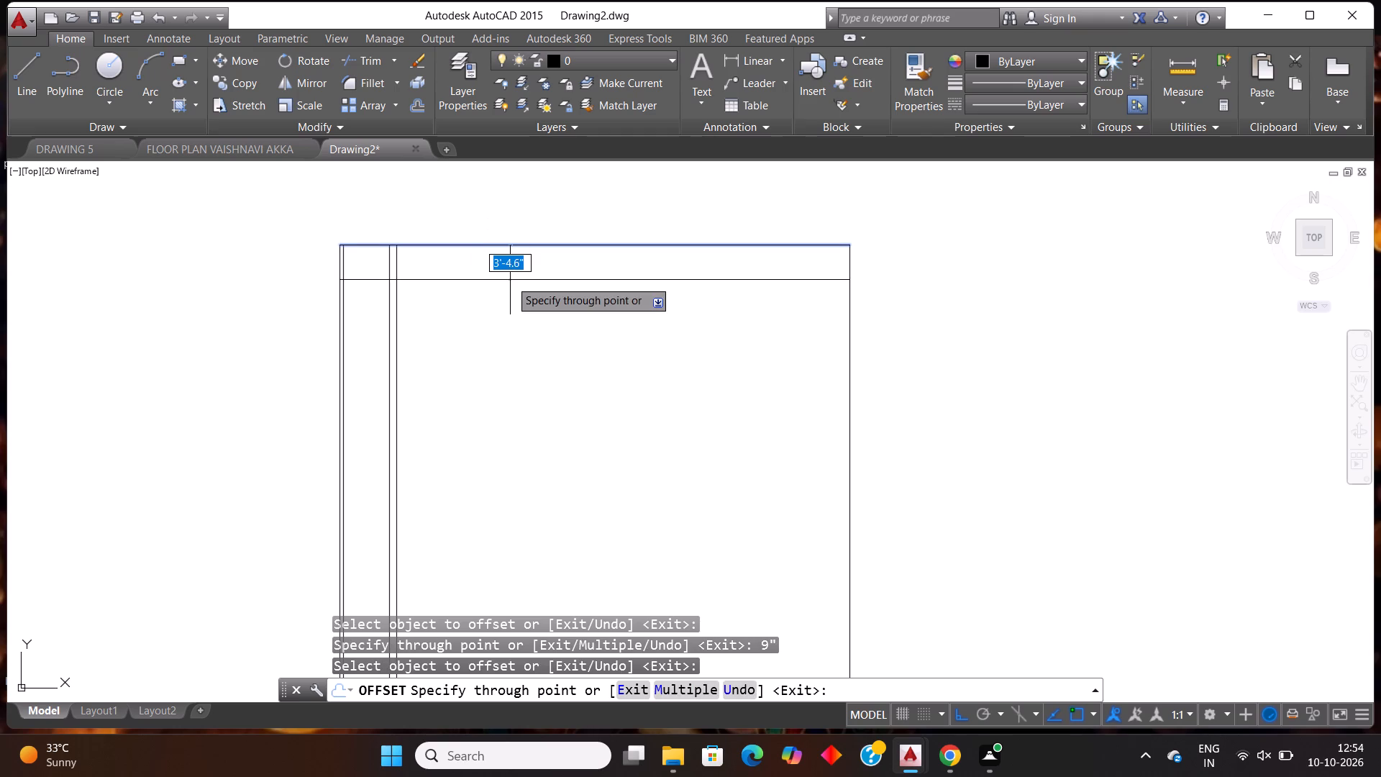
{"action": "type", "text": "9\""}
{"action": "key", "text": "Return"}
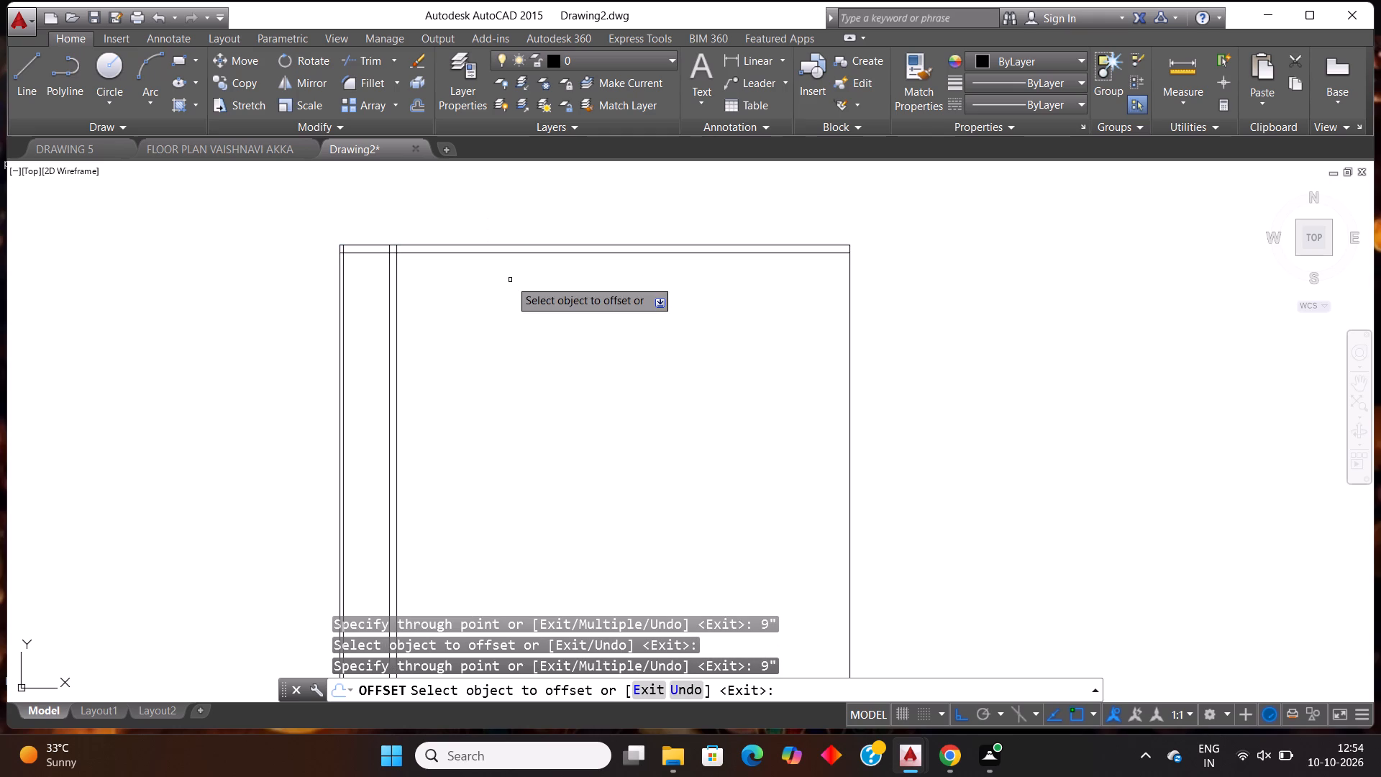
Offset the right face of the 9" vertical wall 12' to the right, and offset that new line 4" for a partition wall.
{"action": "scroll", "coordinate": [474, 304], "scroll_direction": "down", "scroll_amount": 2}
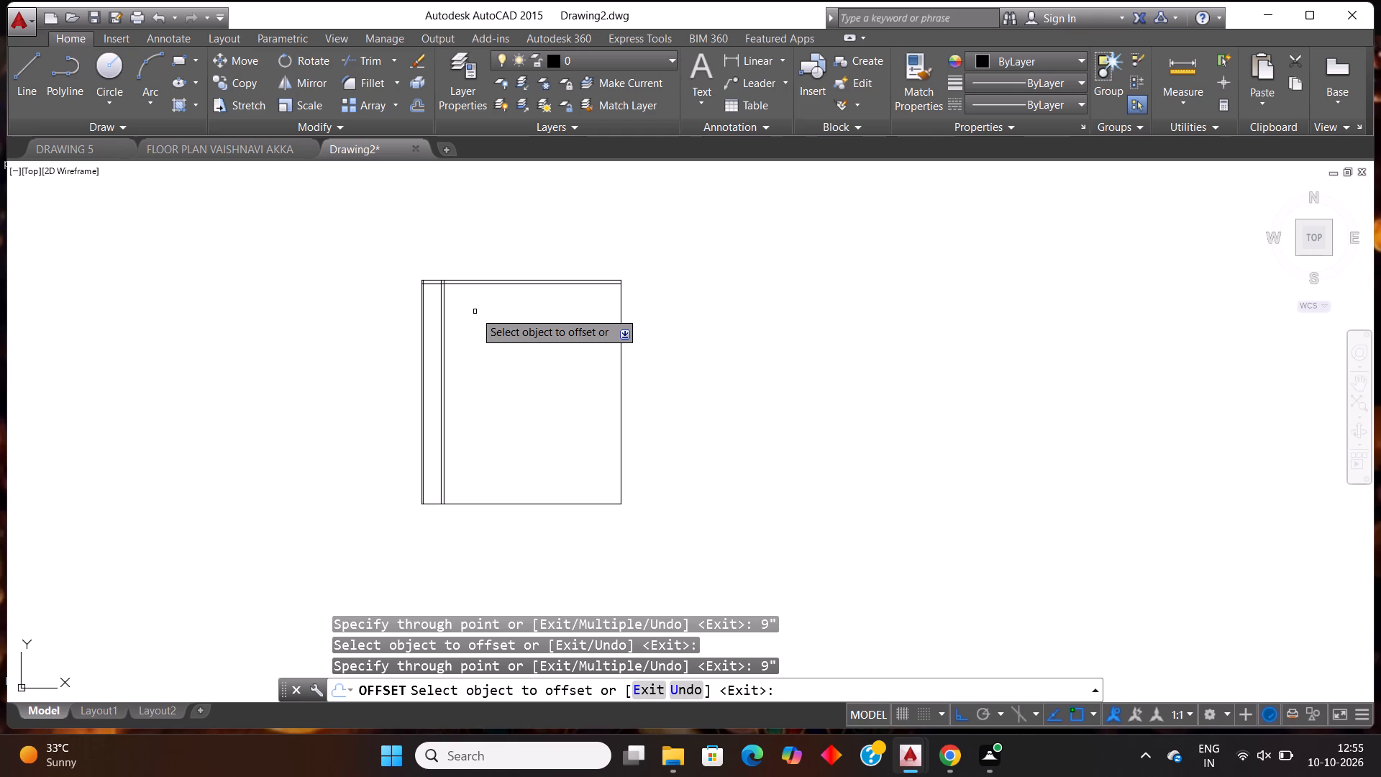
{"action": "scroll", "coordinate": [475, 312], "scroll_direction": "down", "scroll_amount": 1}
{"action": "scroll", "coordinate": [495, 283], "scroll_direction": "up", "scroll_amount": 2}
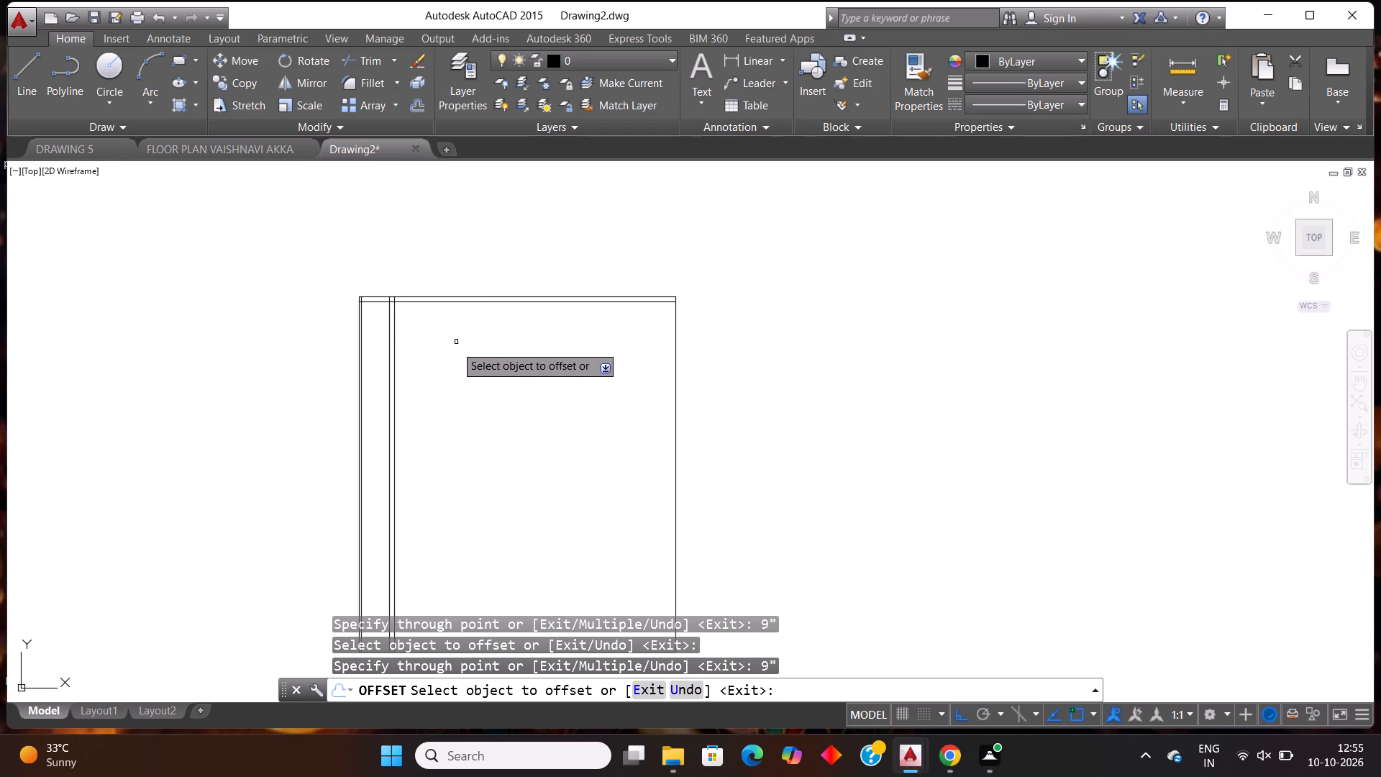
{"action": "scroll", "coordinate": [465, 375], "scroll_direction": "down", "scroll_amount": 1}
{"action": "scroll", "coordinate": [458, 389], "scroll_direction": "up", "scroll_amount": 1}
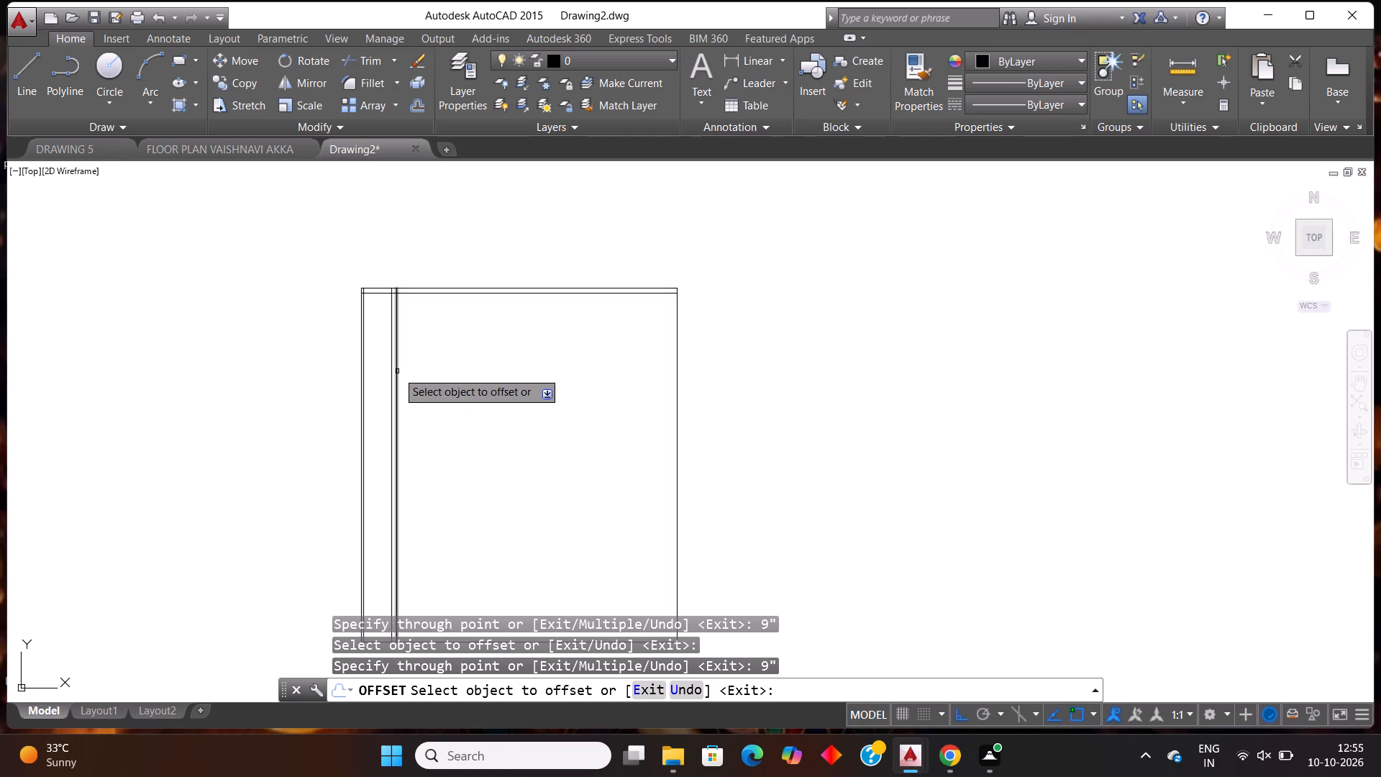
{"action": "left_click", "coordinate": [397, 371]}
{"action": "type", "text": "12'"}
{"action": "key", "text": "Return"}
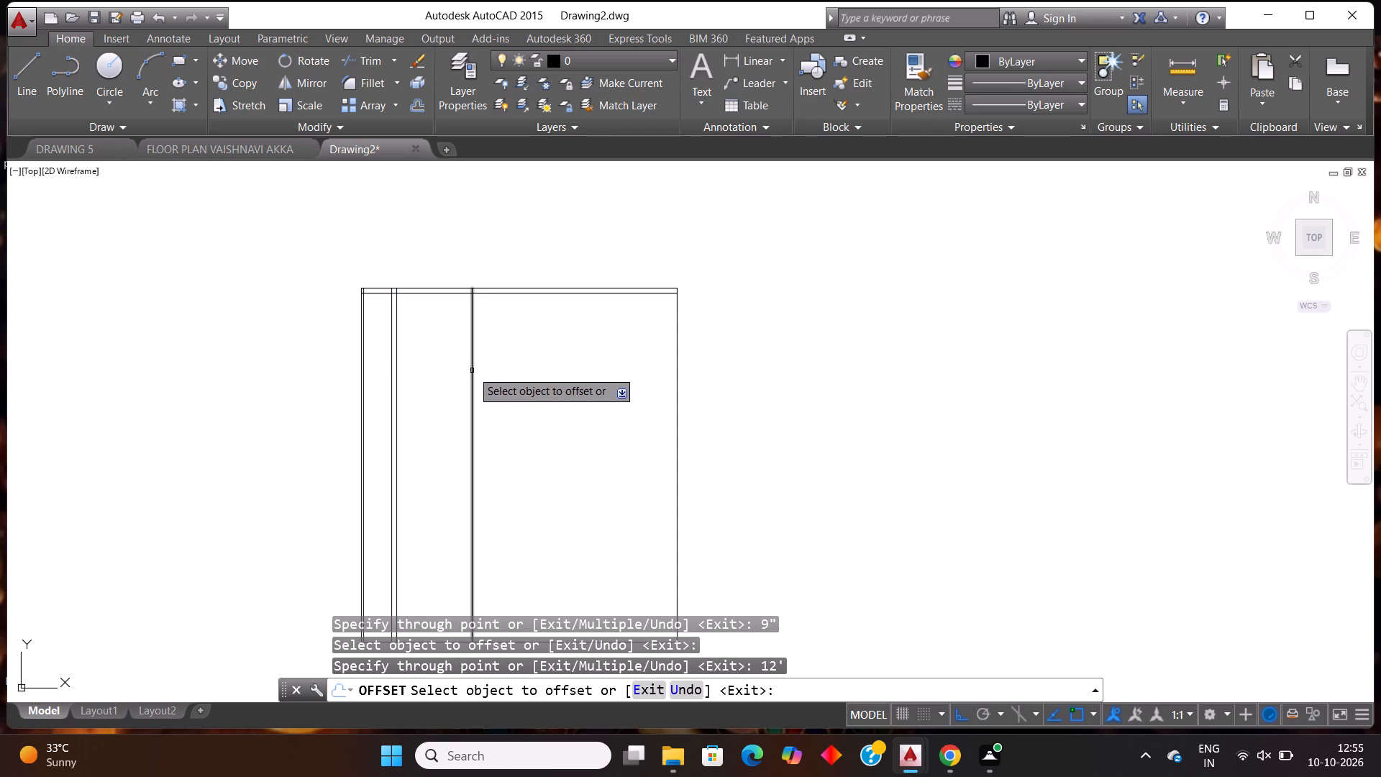
{"action": "left_click", "coordinate": [472, 371]}
{"action": "type", "text": "4\""}
{"action": "key", "text": "Return"}
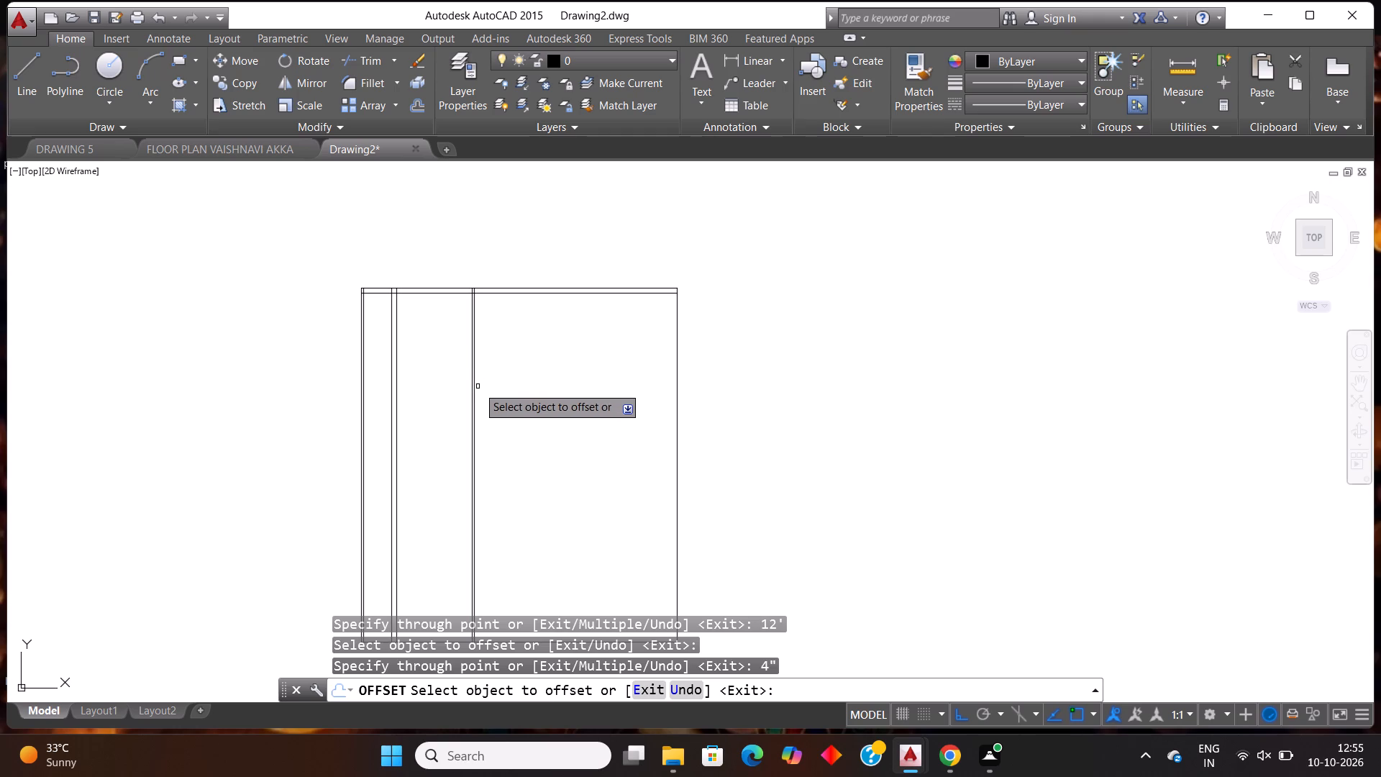
Offset the partition's right face 4' to the right, and offset that new line 4" for another partition wall.
{"action": "left_click", "coordinate": [474, 392]}
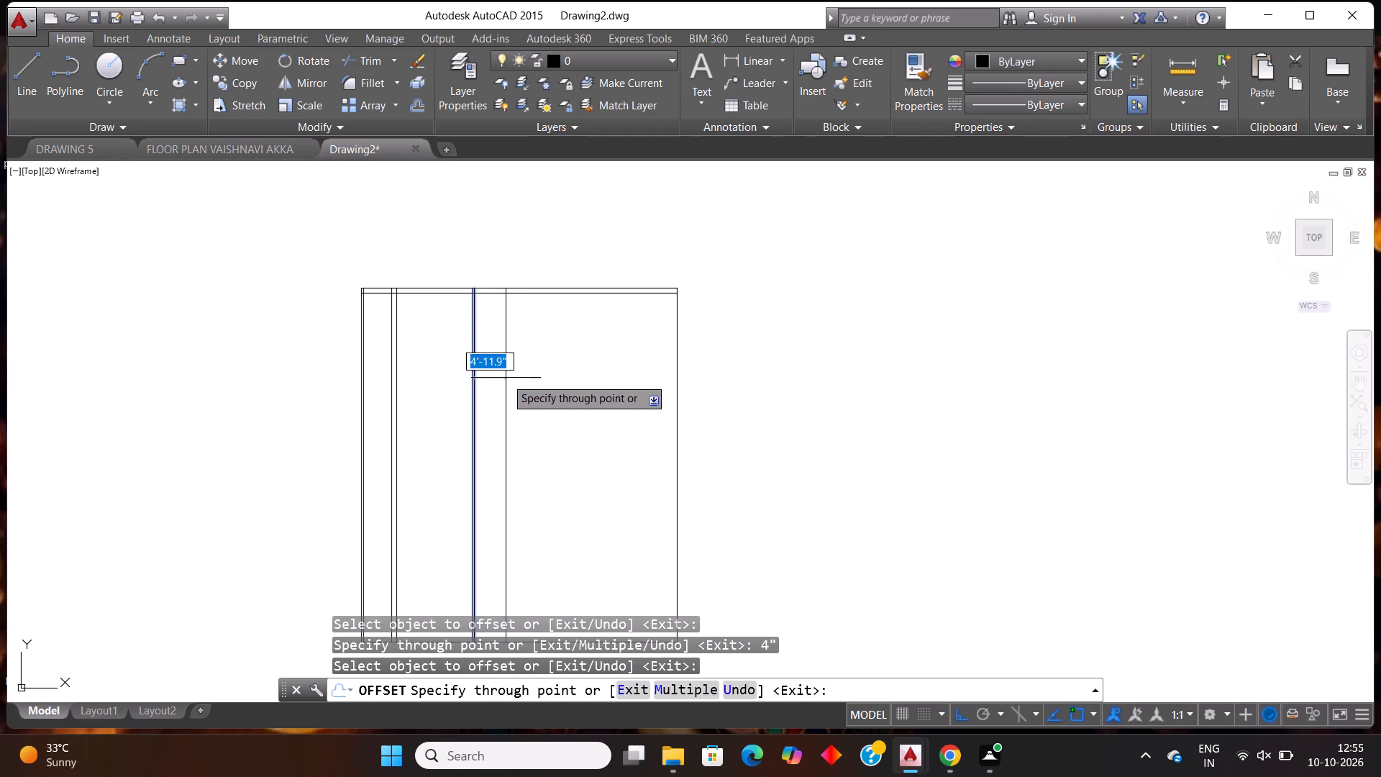
{"action": "type", "text": "4'"}
{"action": "key", "text": "Return"}
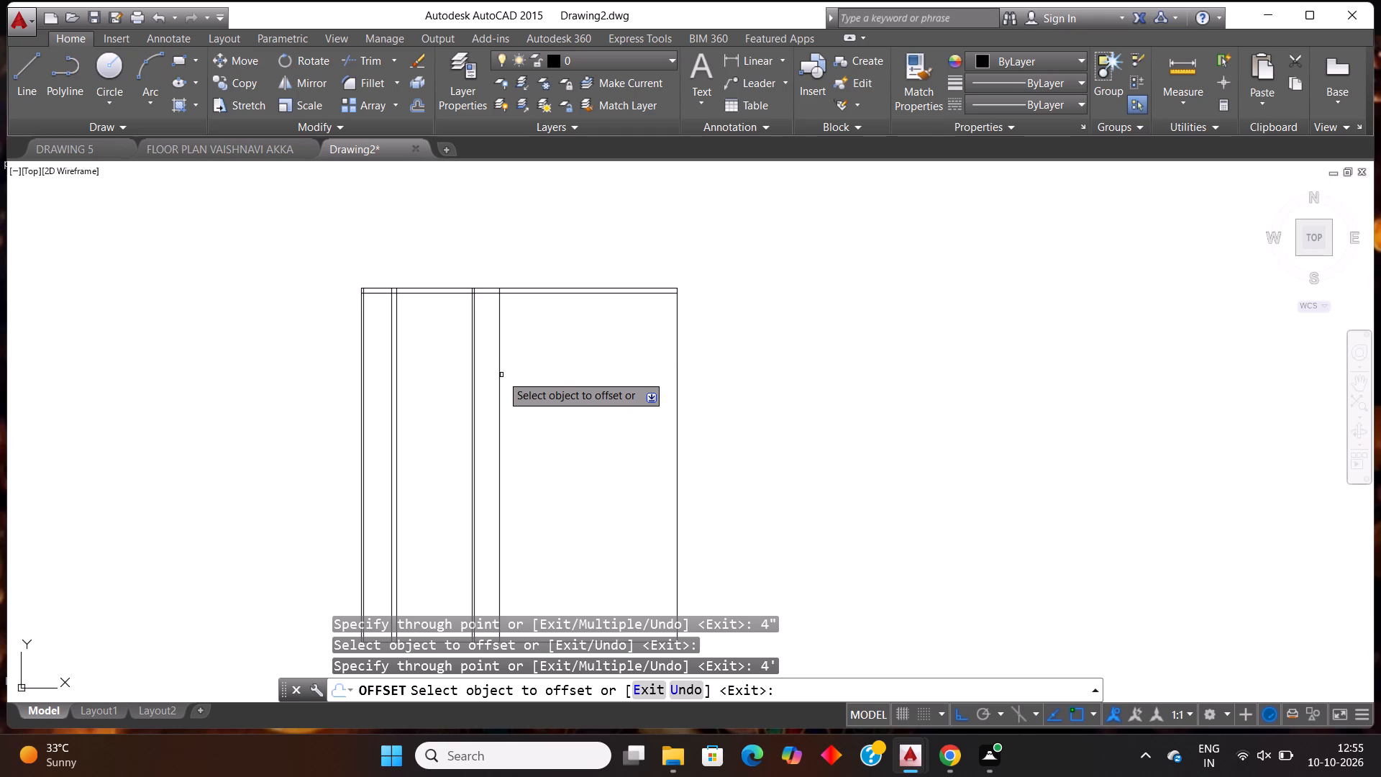
{"action": "left_click", "coordinate": [501, 376]}
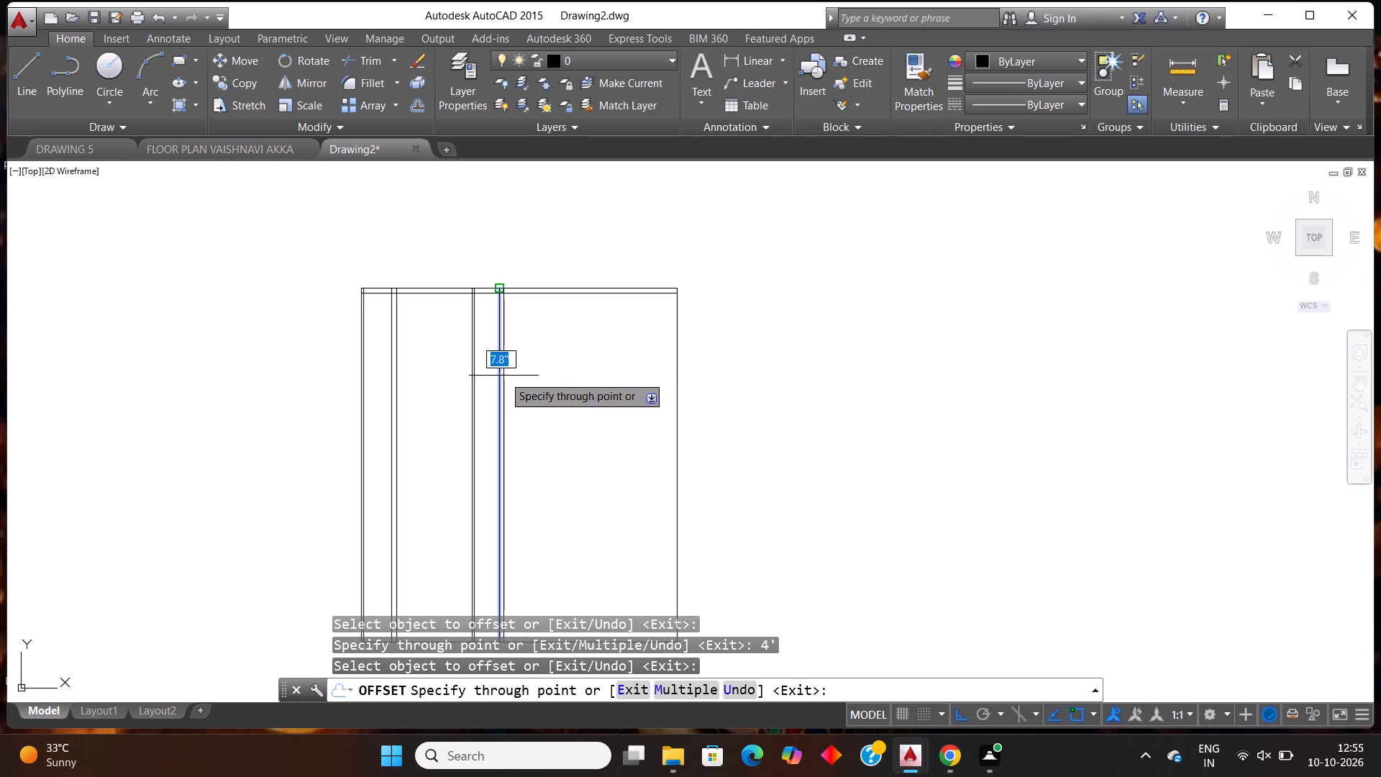
{"action": "type", "text": "4\""}
{"action": "key", "text": "Return"}
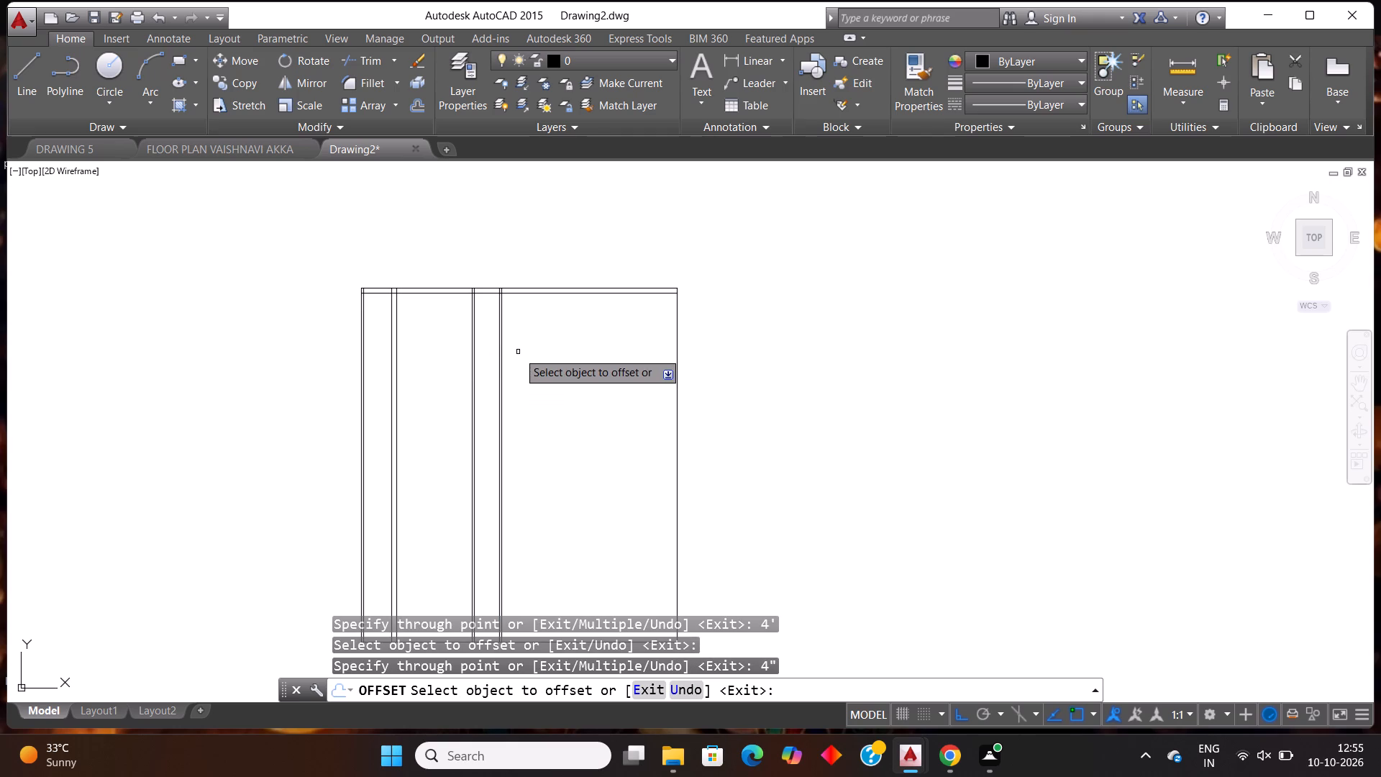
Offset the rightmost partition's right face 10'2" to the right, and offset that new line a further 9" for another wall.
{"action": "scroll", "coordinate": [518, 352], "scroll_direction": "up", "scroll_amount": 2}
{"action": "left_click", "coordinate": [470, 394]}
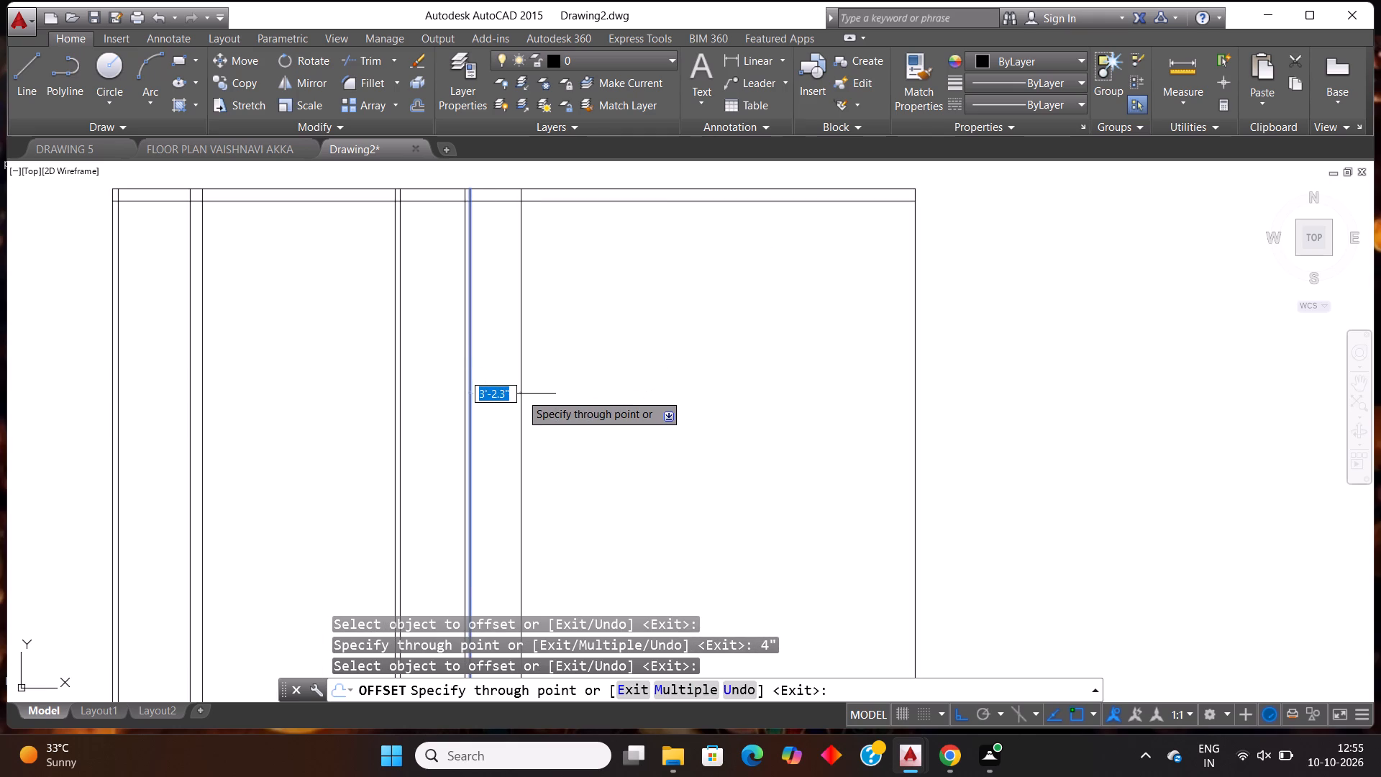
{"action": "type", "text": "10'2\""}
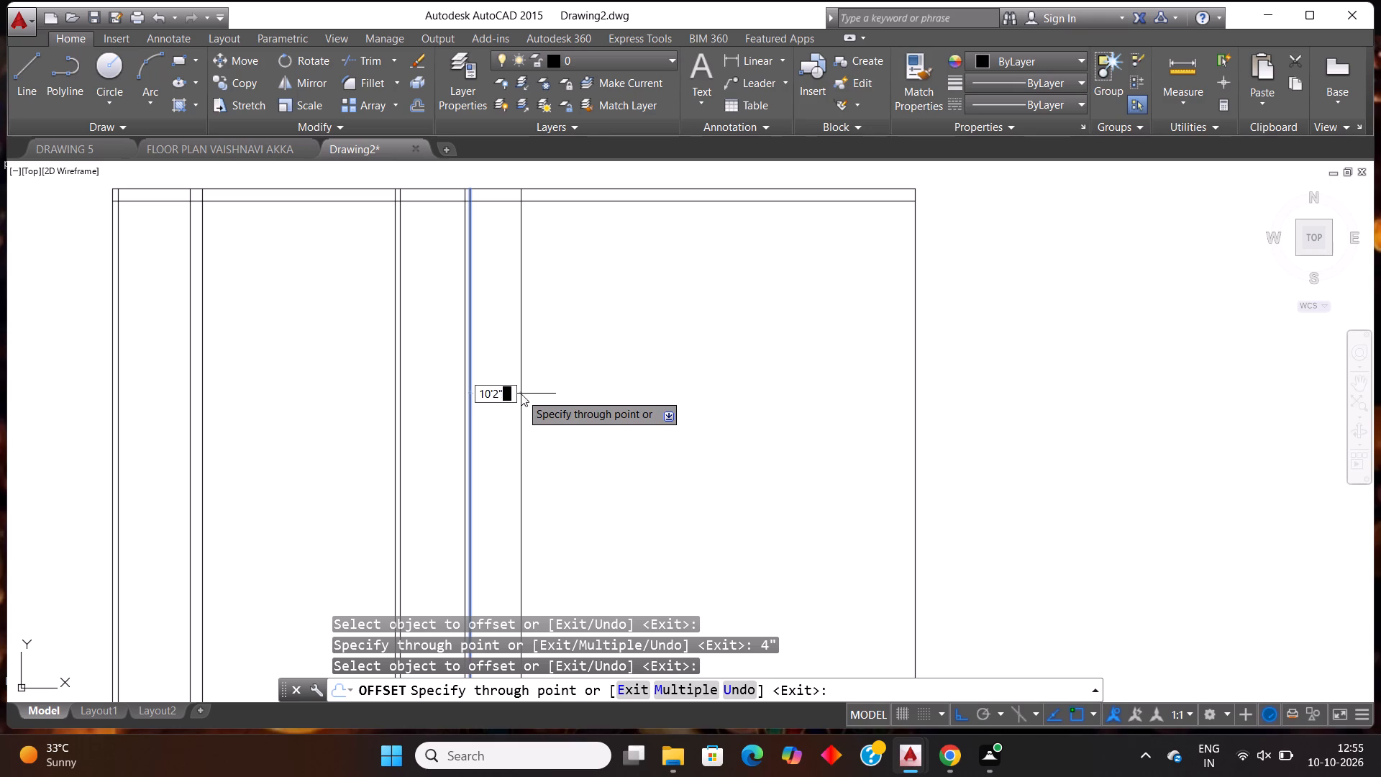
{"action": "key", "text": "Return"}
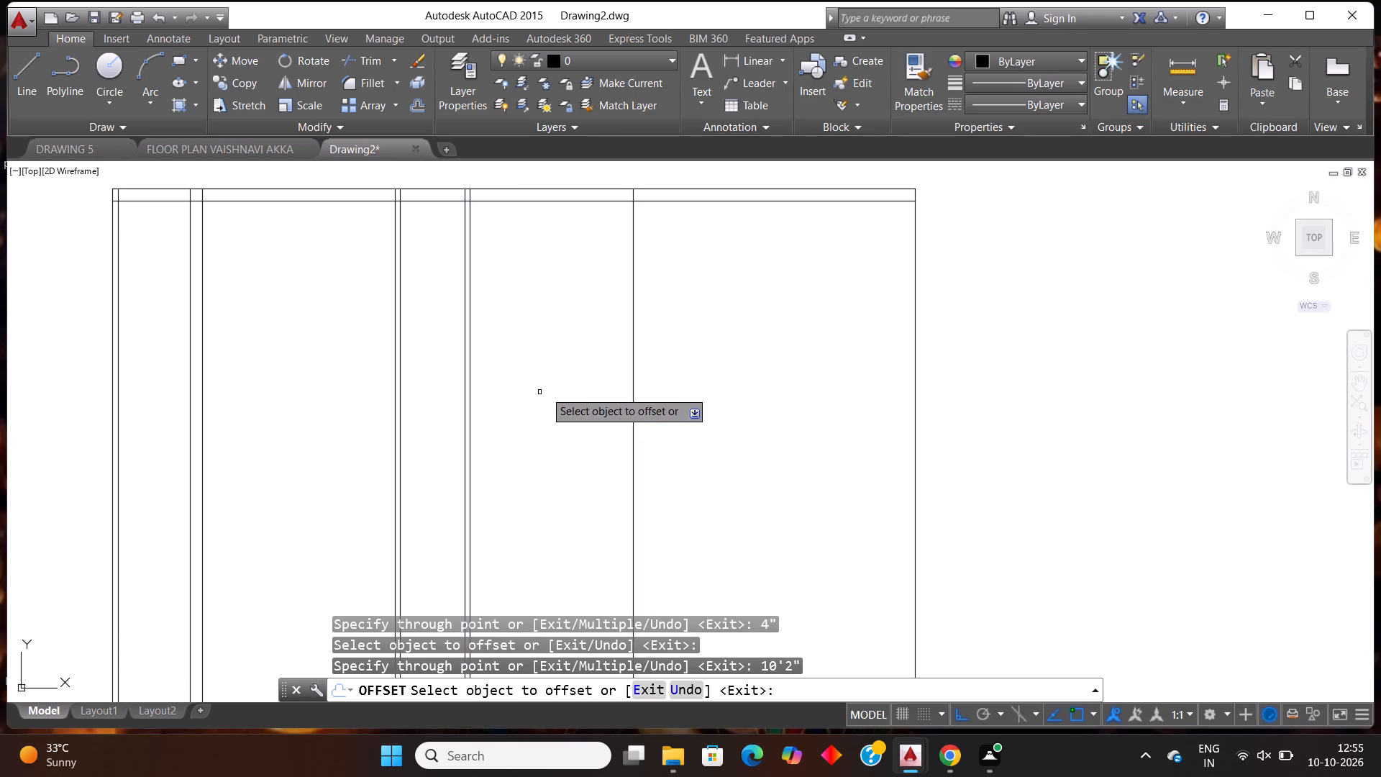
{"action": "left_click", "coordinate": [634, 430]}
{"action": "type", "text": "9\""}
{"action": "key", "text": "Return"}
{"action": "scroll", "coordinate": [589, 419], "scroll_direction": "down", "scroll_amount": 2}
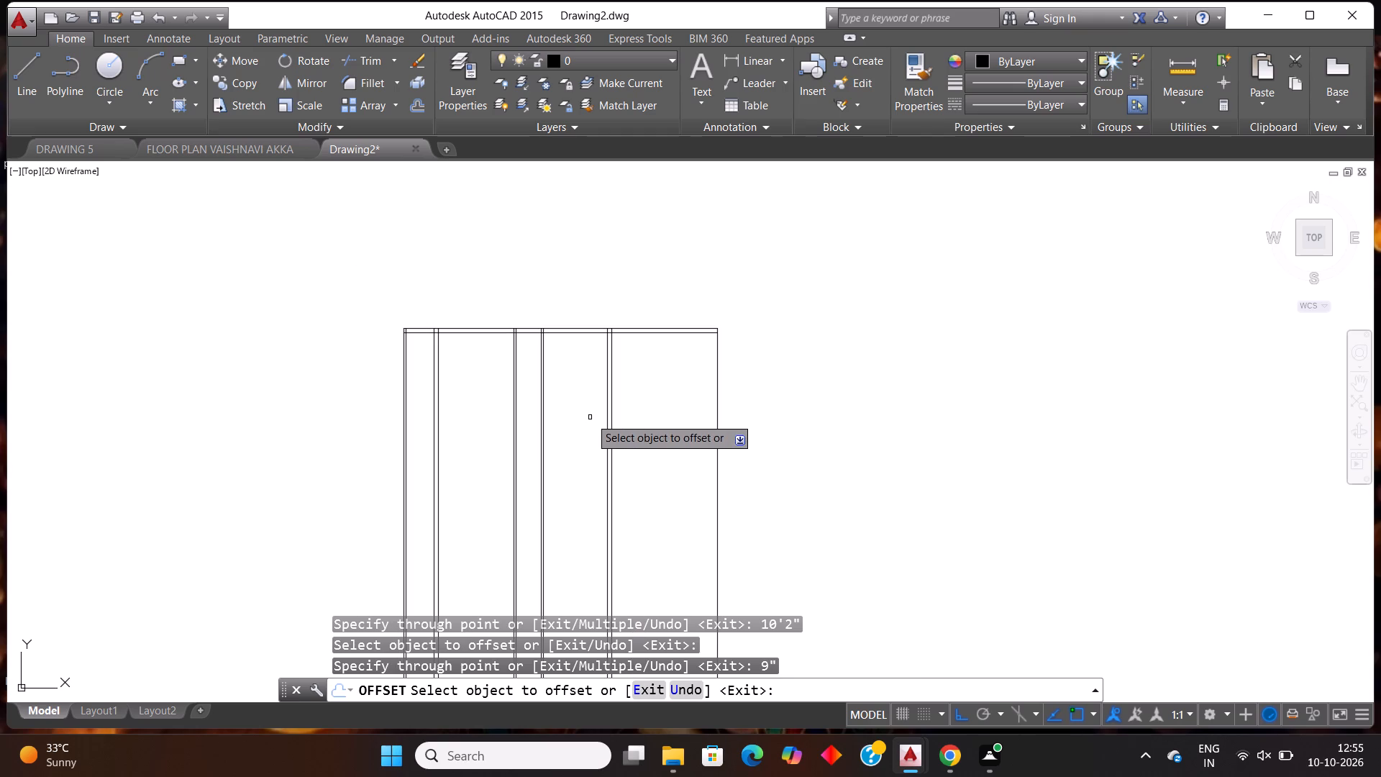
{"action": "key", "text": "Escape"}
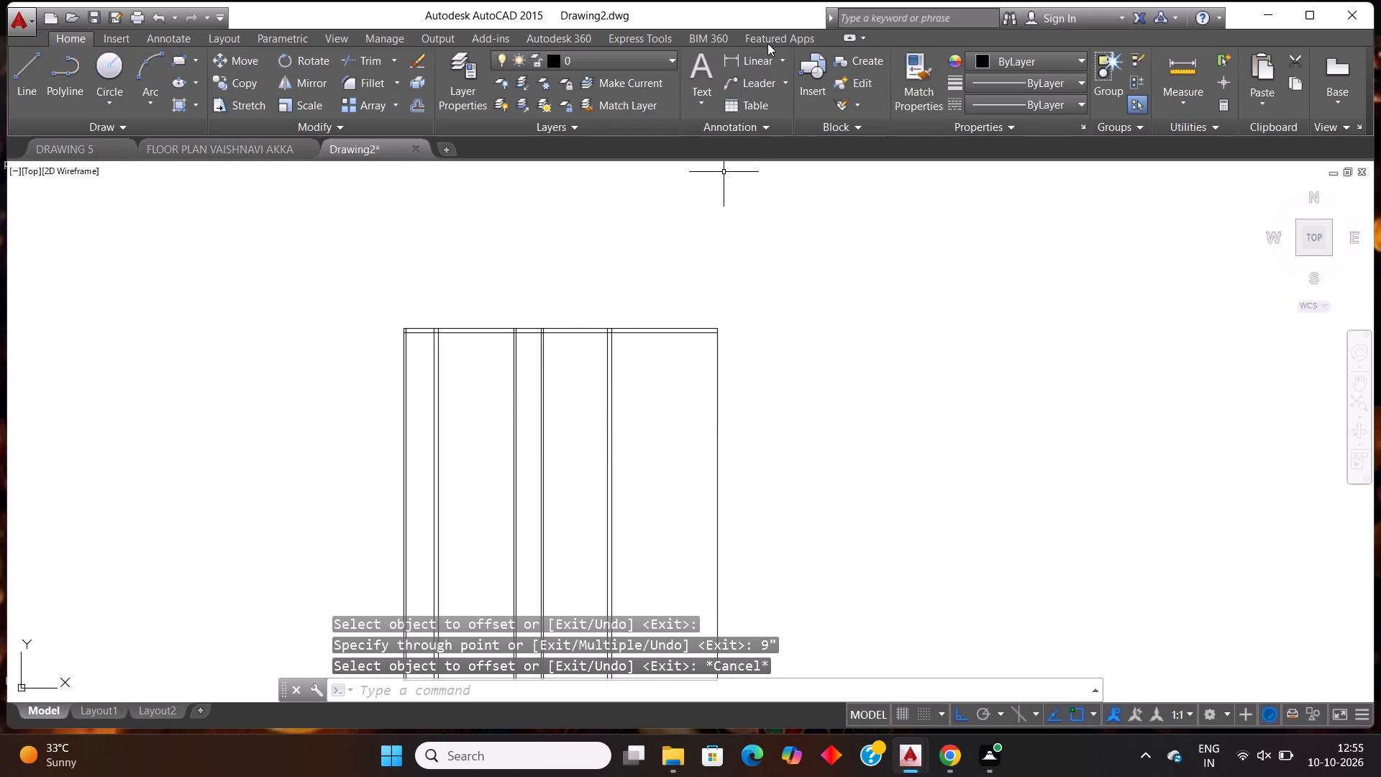
Measure the horizontal distance from the outline's upper-left corner to the right face of the newest 9" wall with a linear dimension.
{"action": "left_click", "coordinate": [750, 66]}
{"action": "scroll", "coordinate": [424, 318], "scroll_direction": "up", "scroll_amount": 3}
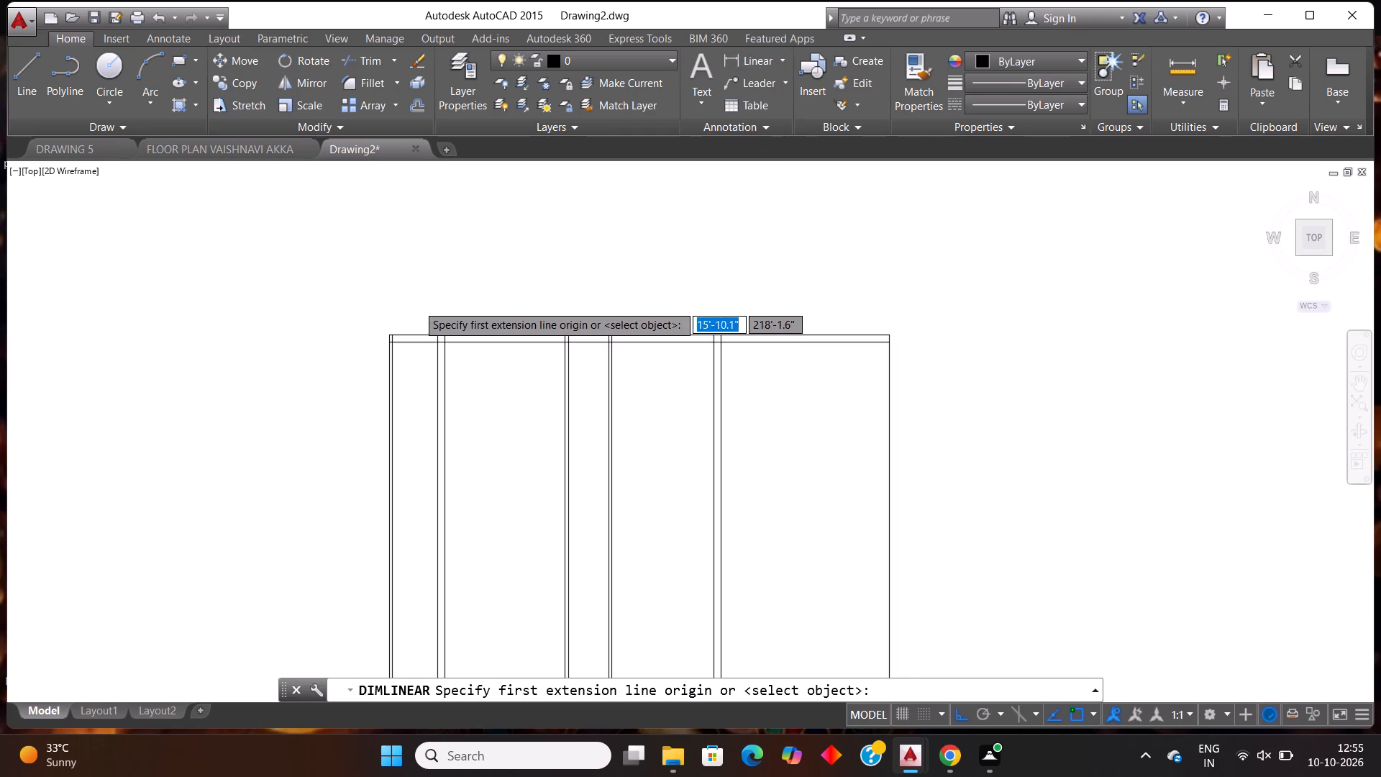
{"action": "left_click", "coordinate": [341, 379]}
{"action": "scroll", "coordinate": [565, 349], "scroll_direction": "down", "scroll_amount": 2}
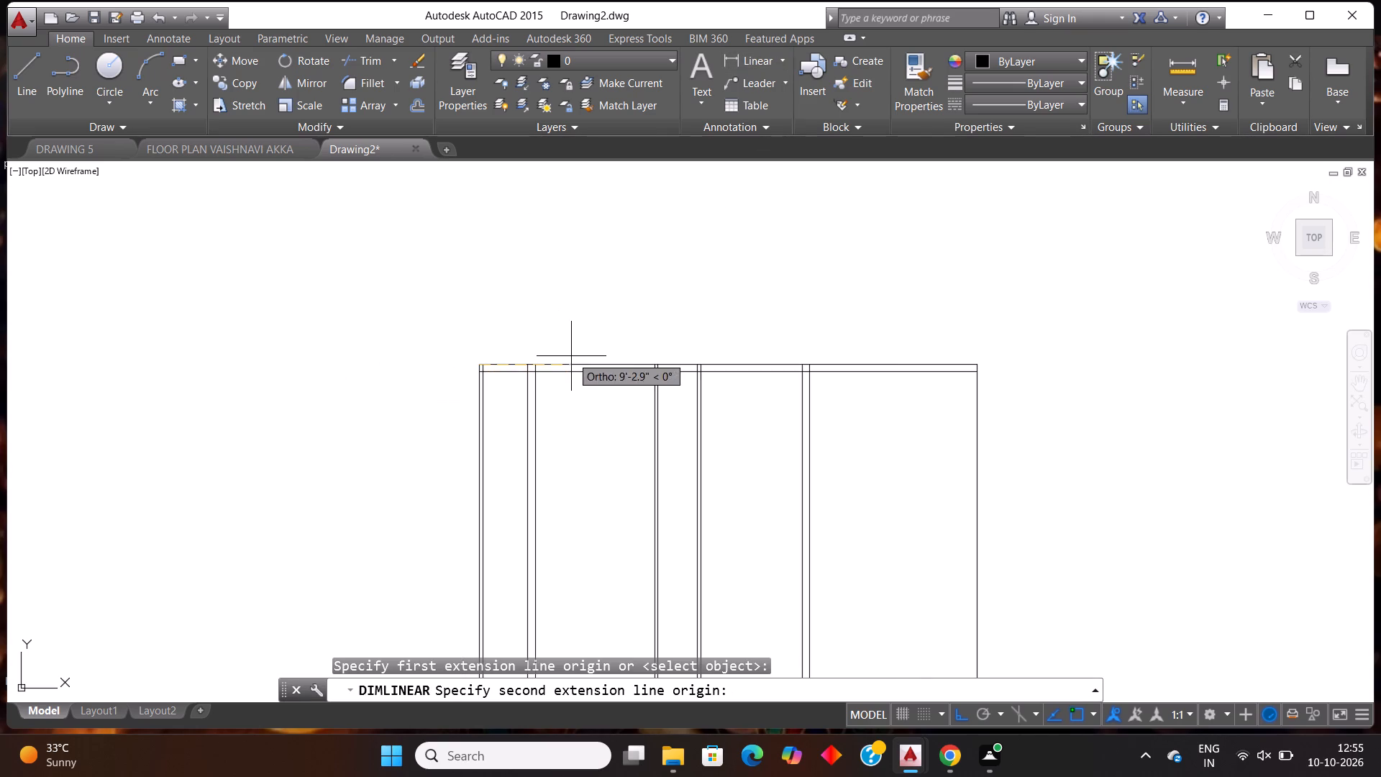
{"action": "scroll", "coordinate": [785, 332], "scroll_direction": "up", "scroll_amount": 3}
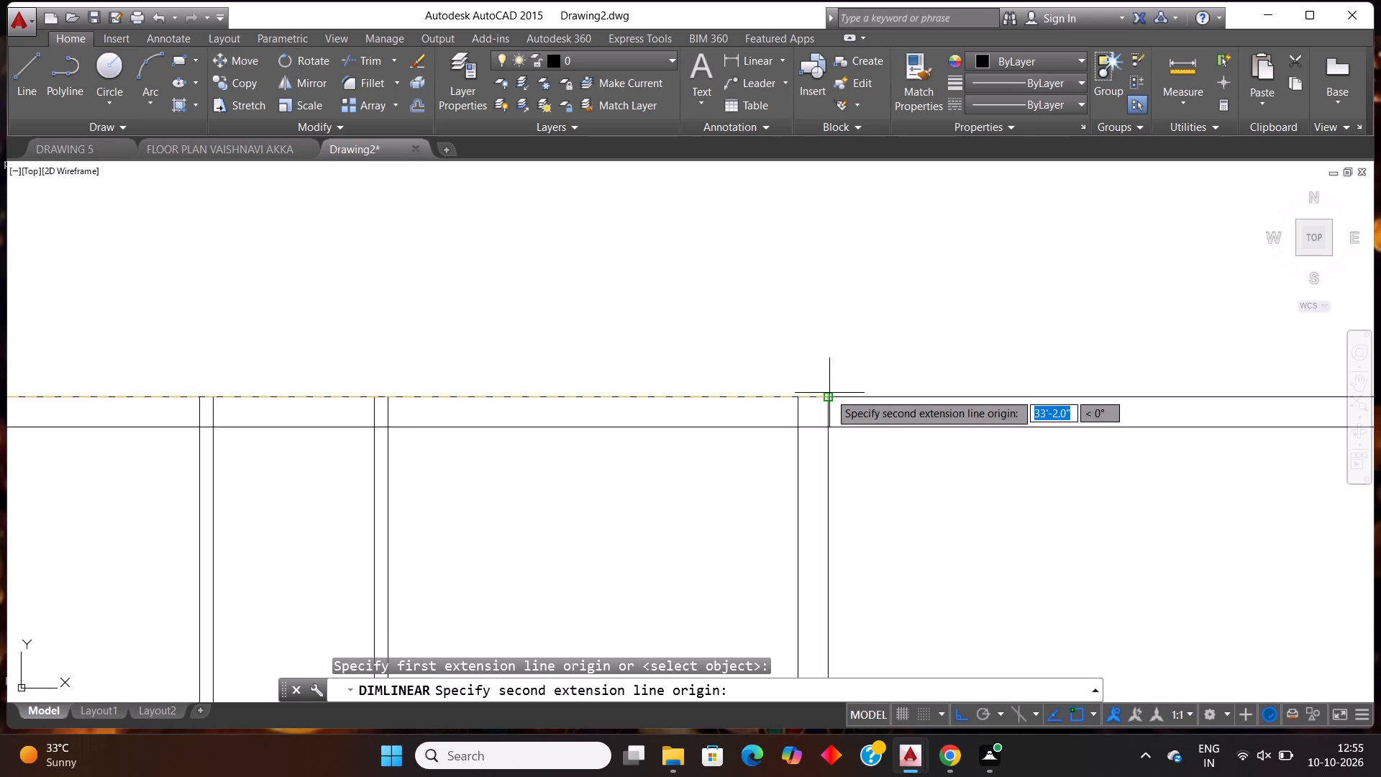
{"action": "left_click", "coordinate": [829, 393]}
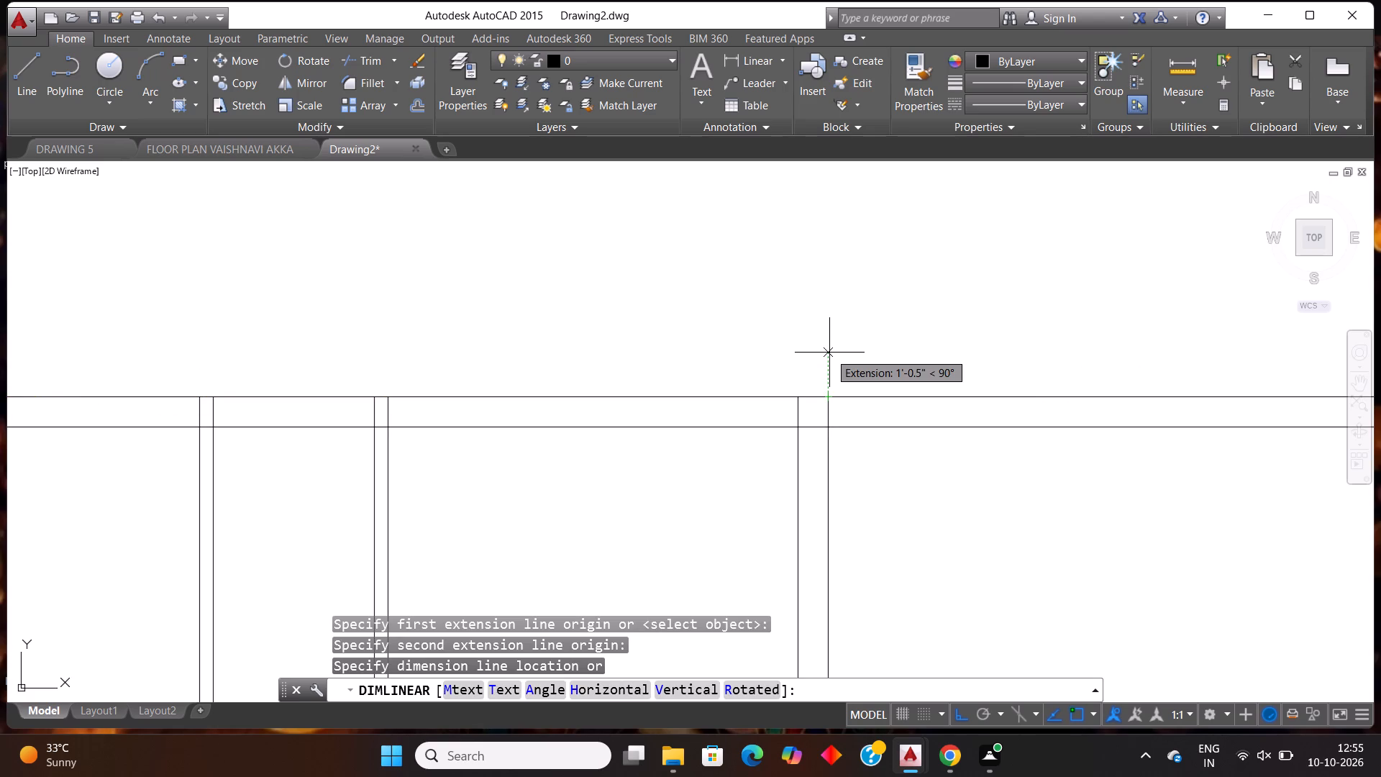
{"action": "scroll", "coordinate": [829, 353], "scroll_direction": "down", "scroll_amount": 1}
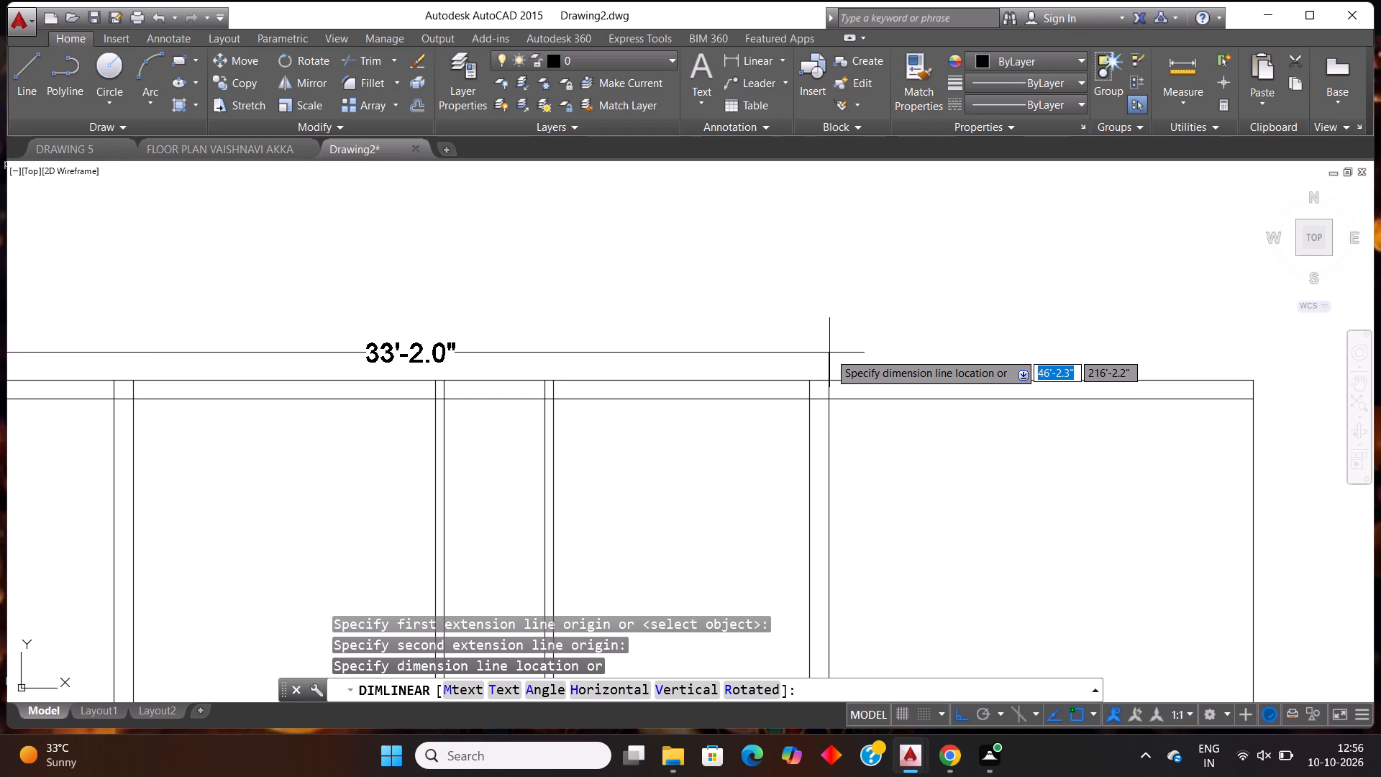
{"action": "scroll", "coordinate": [829, 353], "scroll_direction": "down", "scroll_amount": 2}
{"action": "scroll", "coordinate": [829, 353], "scroll_direction": "up", "scroll_amount": 1}
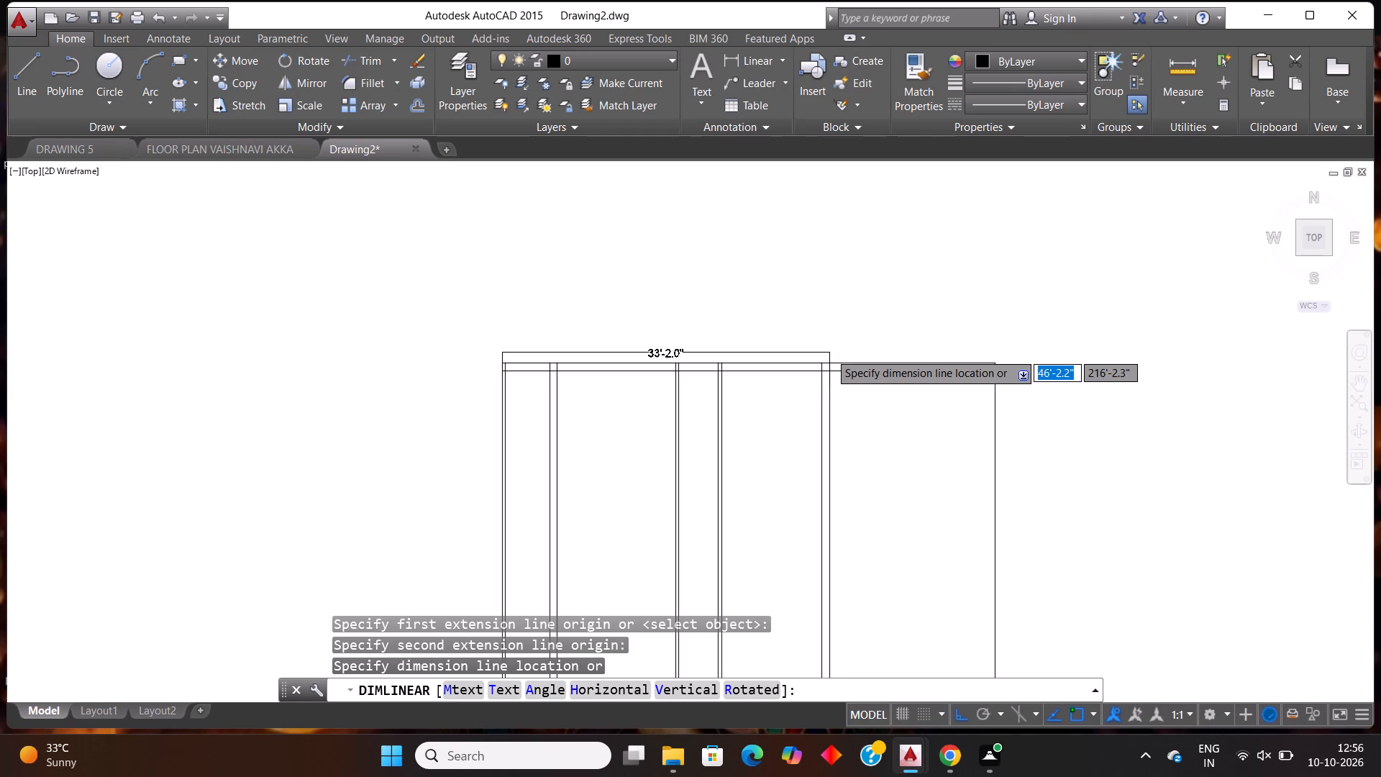
{"action": "scroll", "coordinate": [829, 353], "scroll_direction": "up", "scroll_amount": 1}
{"action": "scroll", "coordinate": [829, 353], "scroll_direction": "down", "scroll_amount": 1}
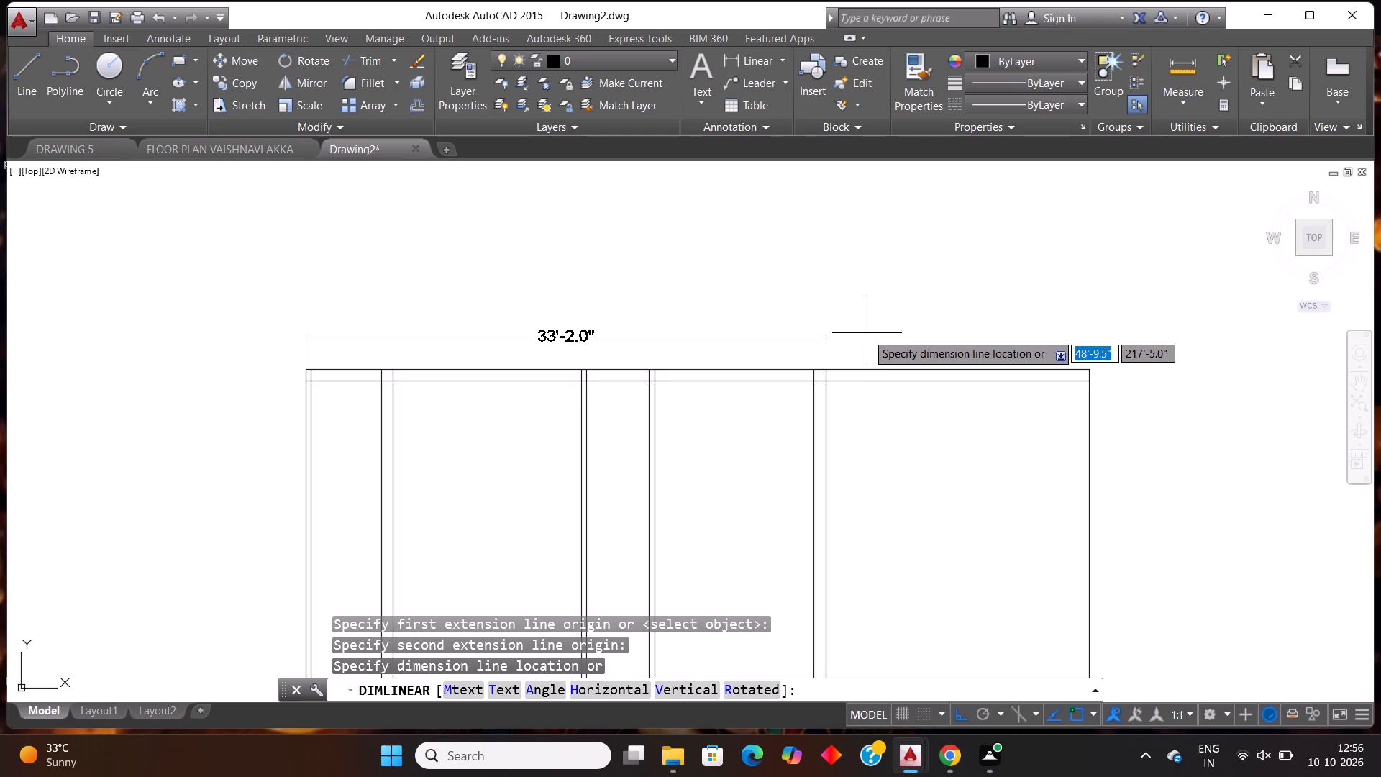
{"action": "key", "text": "Escape"}
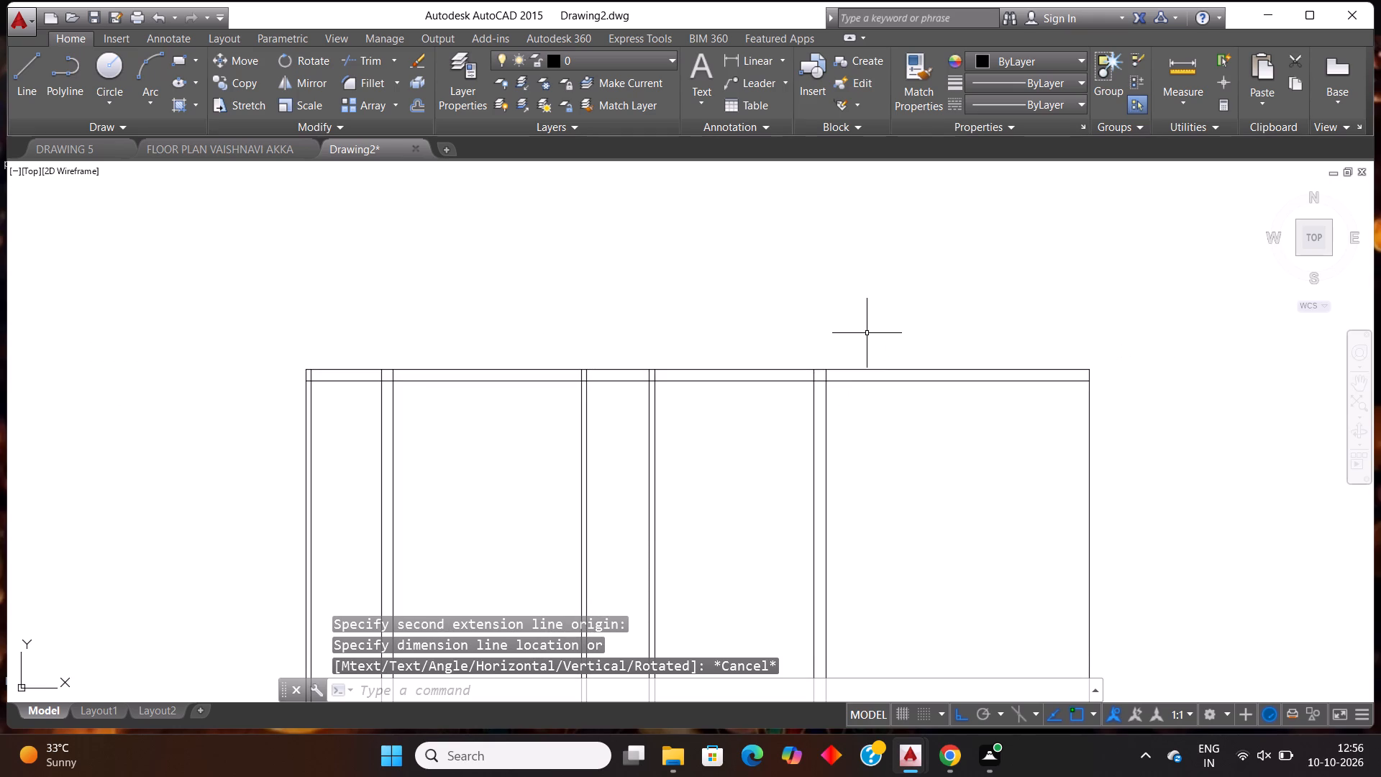
Undo the linear dimension command and the whole sequence of wall offsets inside the outline.
{"action": "key", "text": "ctrl+z"}
{"action": "key", "text": "ctrl+z"}
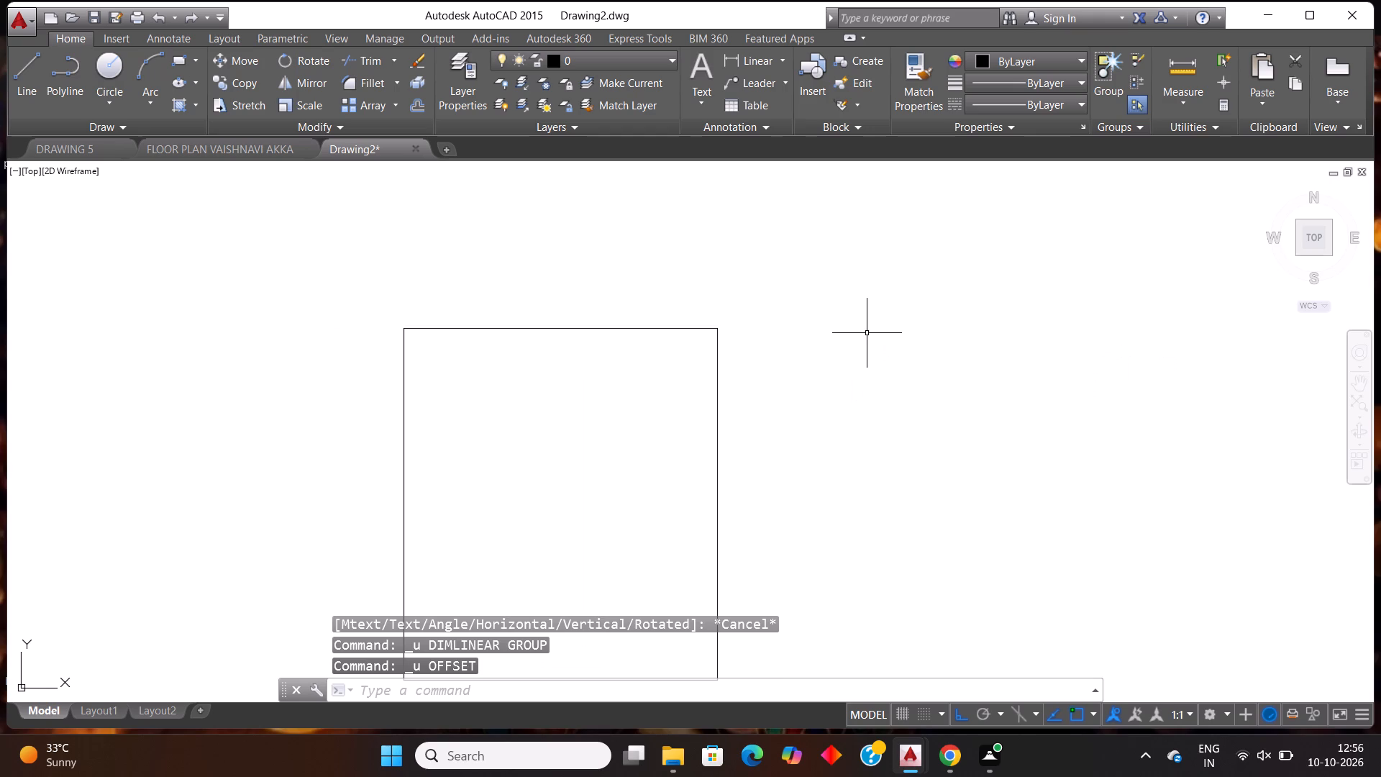
Offset the outline's left edge 9" inward to form the left wall.
{"action": "type", "text": "off"}
{"action": "key", "text": "Return"}
{"action": "key", "text": "Return"}
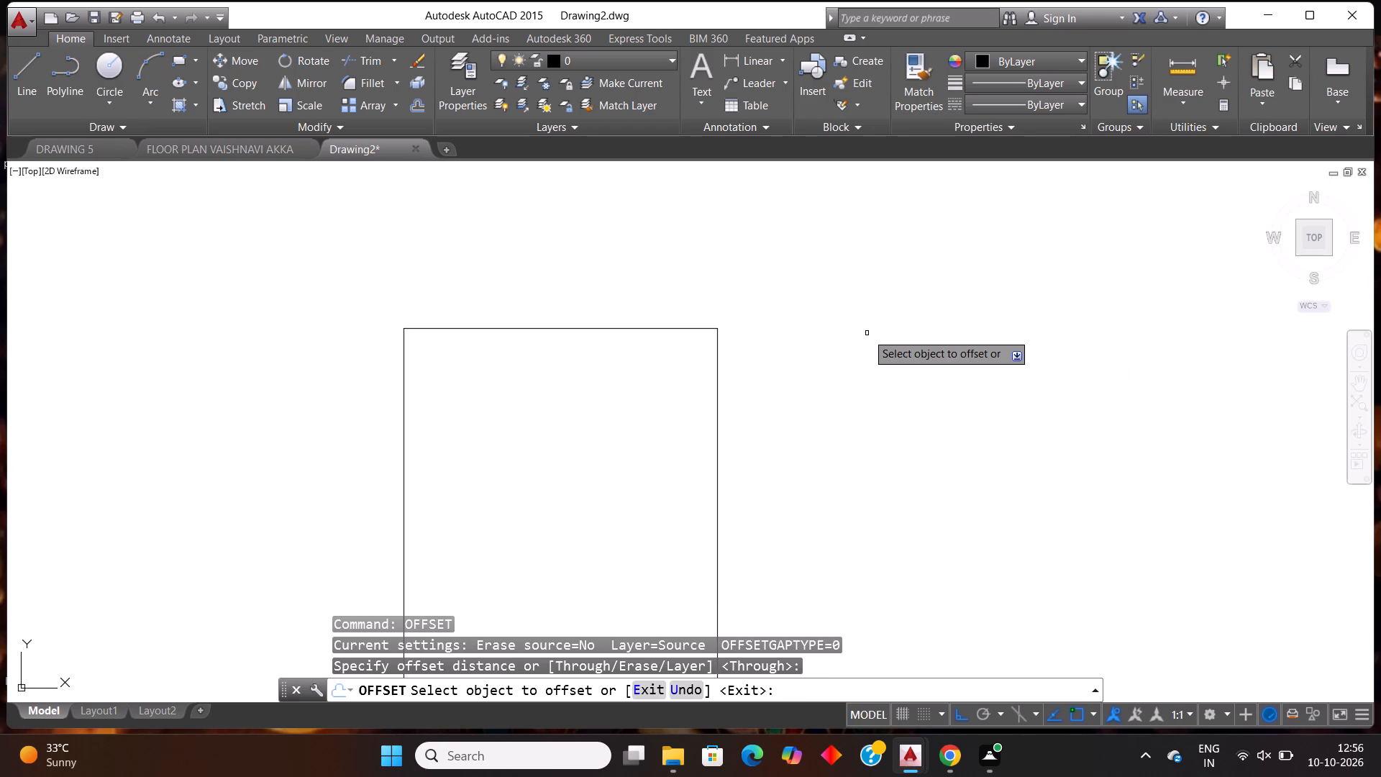
{"action": "scroll", "coordinate": [665, 373], "scroll_direction": "down", "scroll_amount": 1}
{"action": "scroll", "coordinate": [544, 411], "scroll_direction": "up", "scroll_amount": 2}
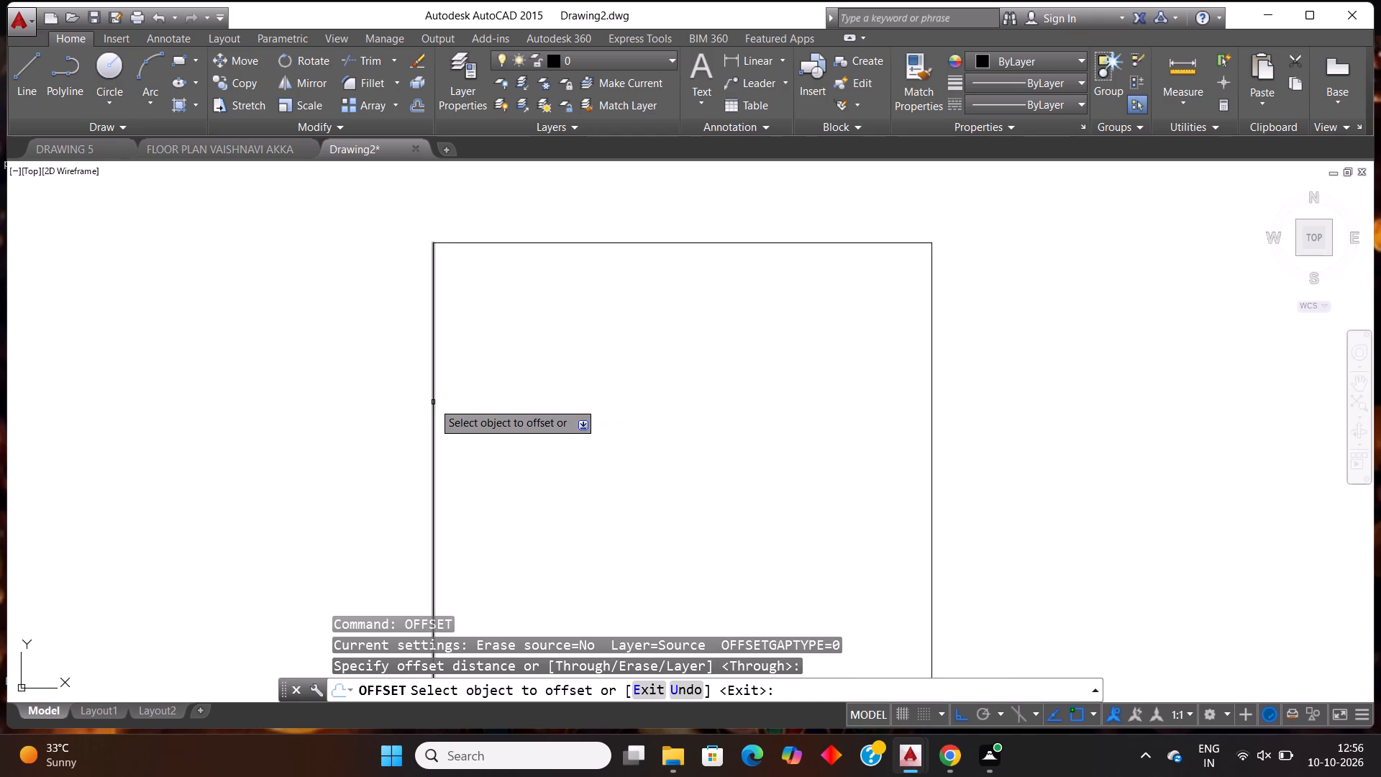
{"action": "left_click", "coordinate": [433, 402]}
{"action": "type", "text": "9\""}
{"action": "key", "text": "Return"}
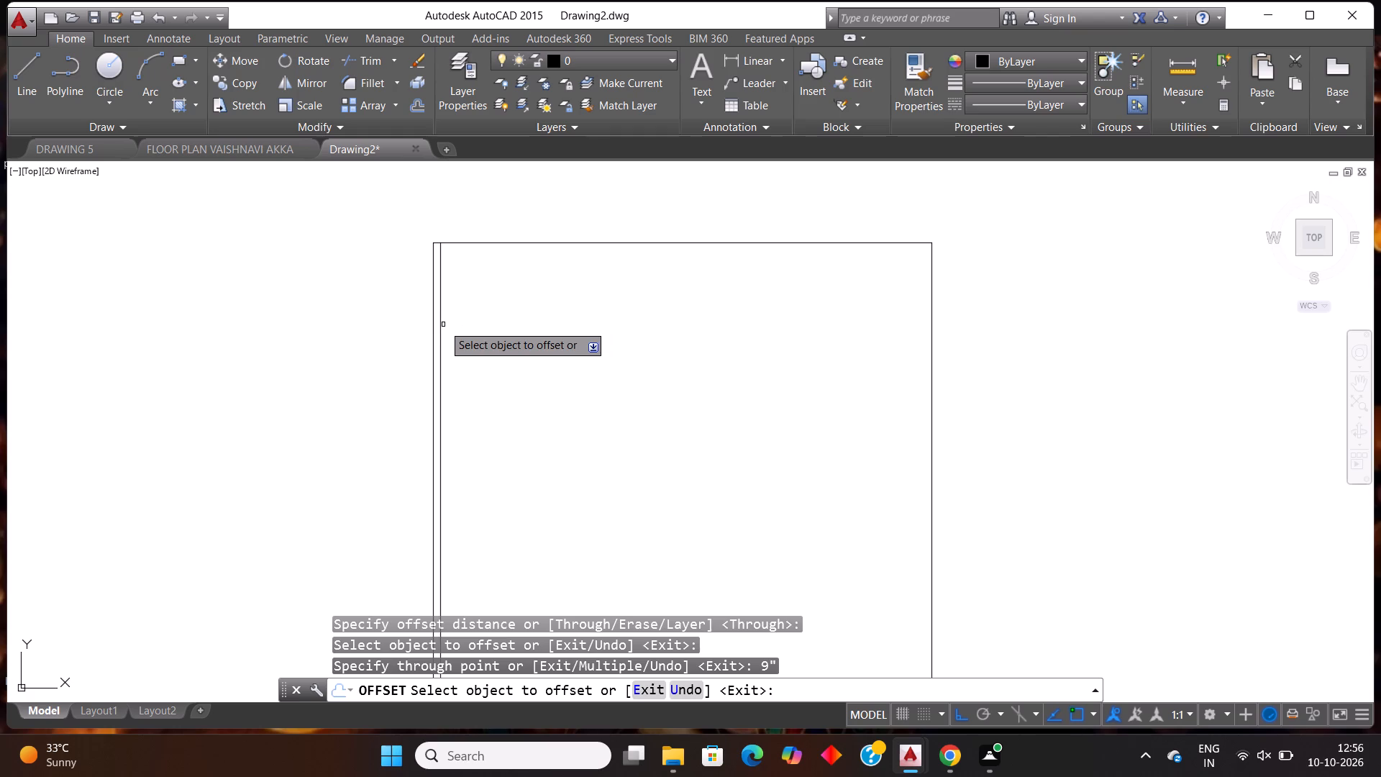
Offset the left wall's inner line 12' to the right, and offset that new line 4" back to the left for a partition.
{"action": "left_click_drag", "start_coordinate": [439, 334], "coordinate": [467, 337]}
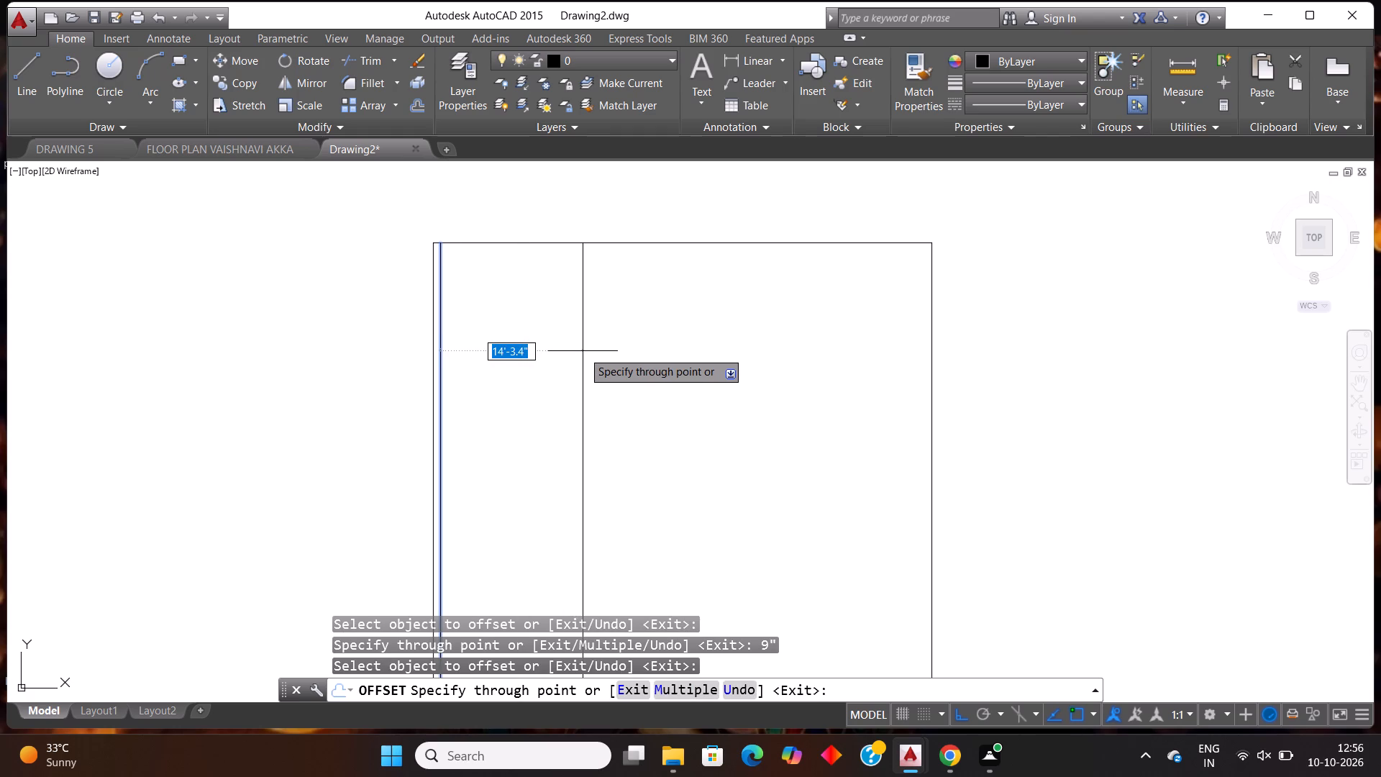
{"action": "type", "text": "12'"}
{"action": "key", "text": "Return"}
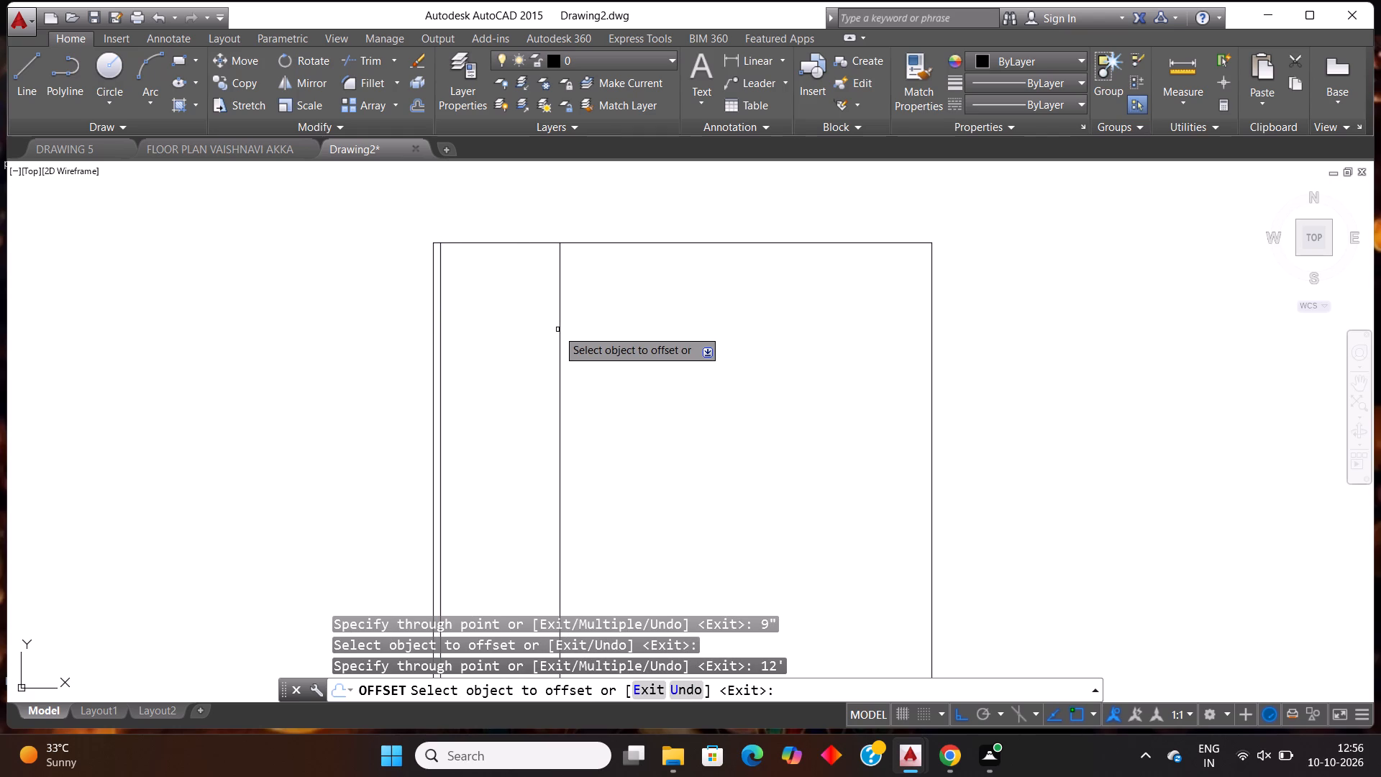
{"action": "left_click", "coordinate": [559, 327]}
{"action": "type", "text": "4\""}
{"action": "key", "text": "Return"}
Offset the partition's right face 4' to the right, and offset that new line 4" back to the left for a second partition.
{"action": "scroll", "coordinate": [598, 288], "scroll_direction": "up", "scroll_amount": 1}
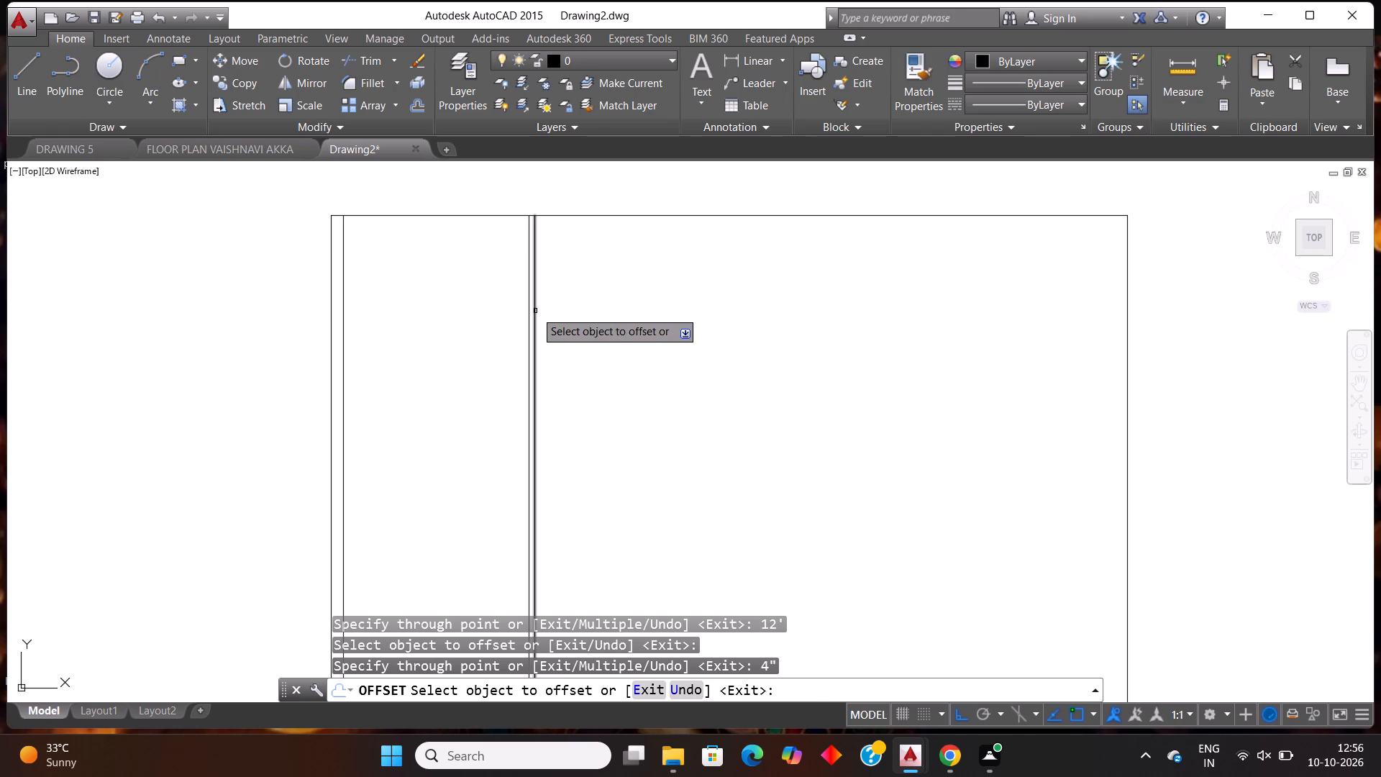
{"action": "left_click", "coordinate": [535, 311]}
{"action": "type", "text": "4'"}
{"action": "key", "text": "Return"}
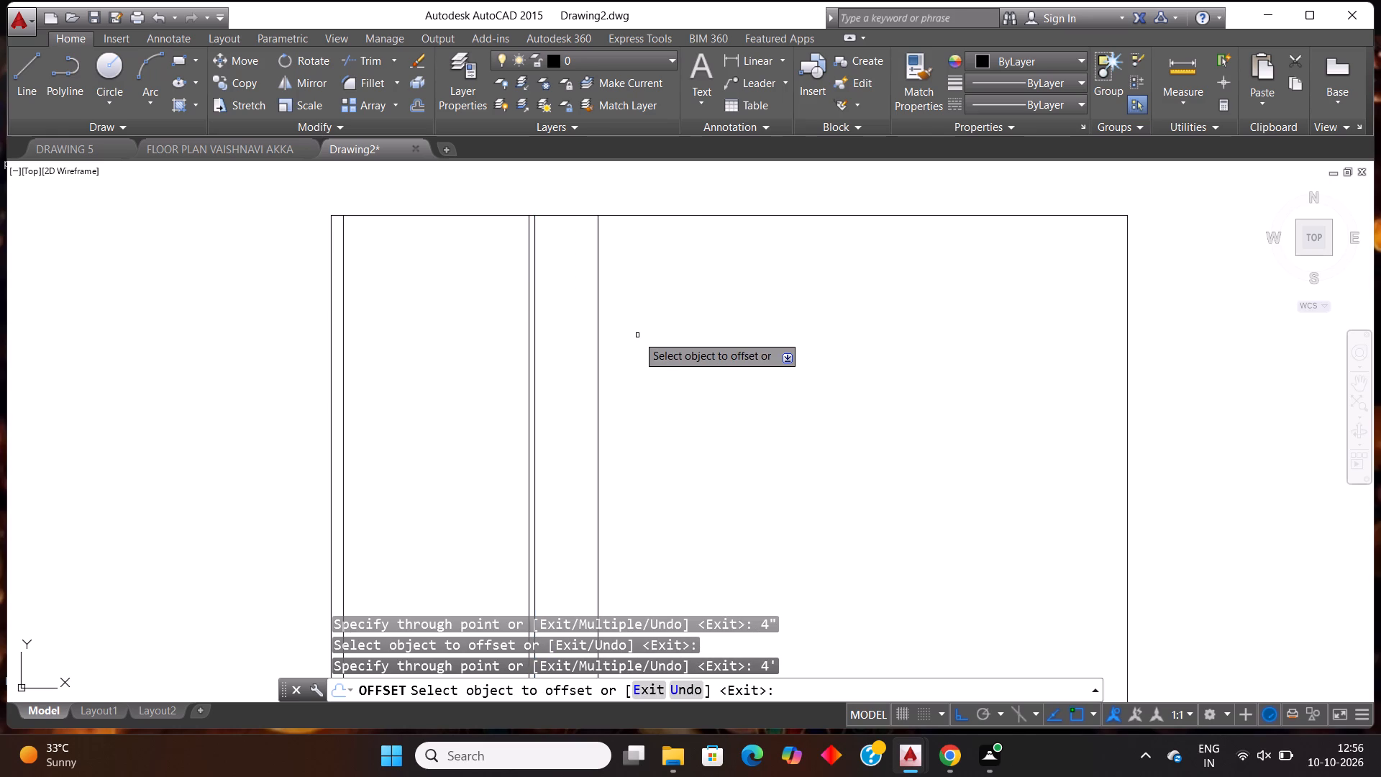
{"action": "left_click", "coordinate": [597, 355]}
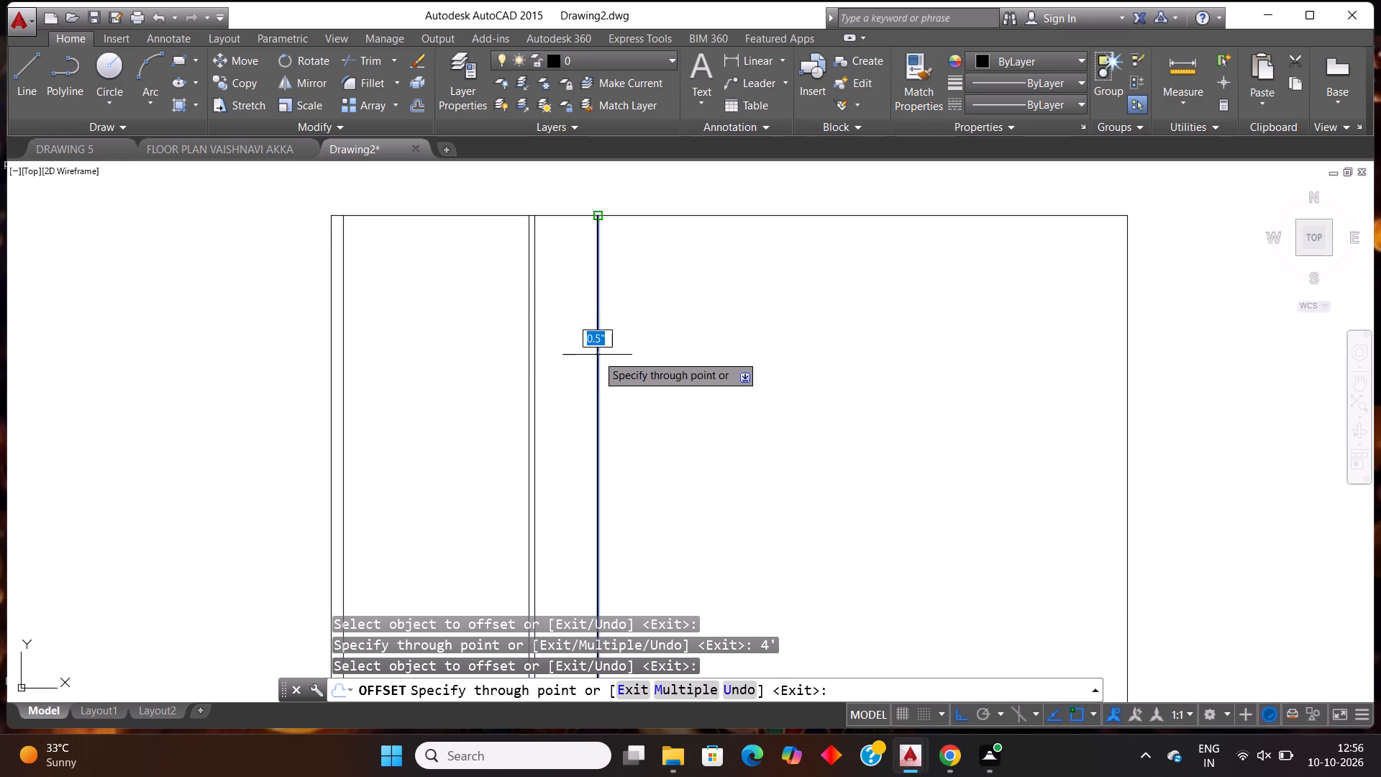
{"action": "type", "text": "4\""}
{"action": "key", "text": "Return"}
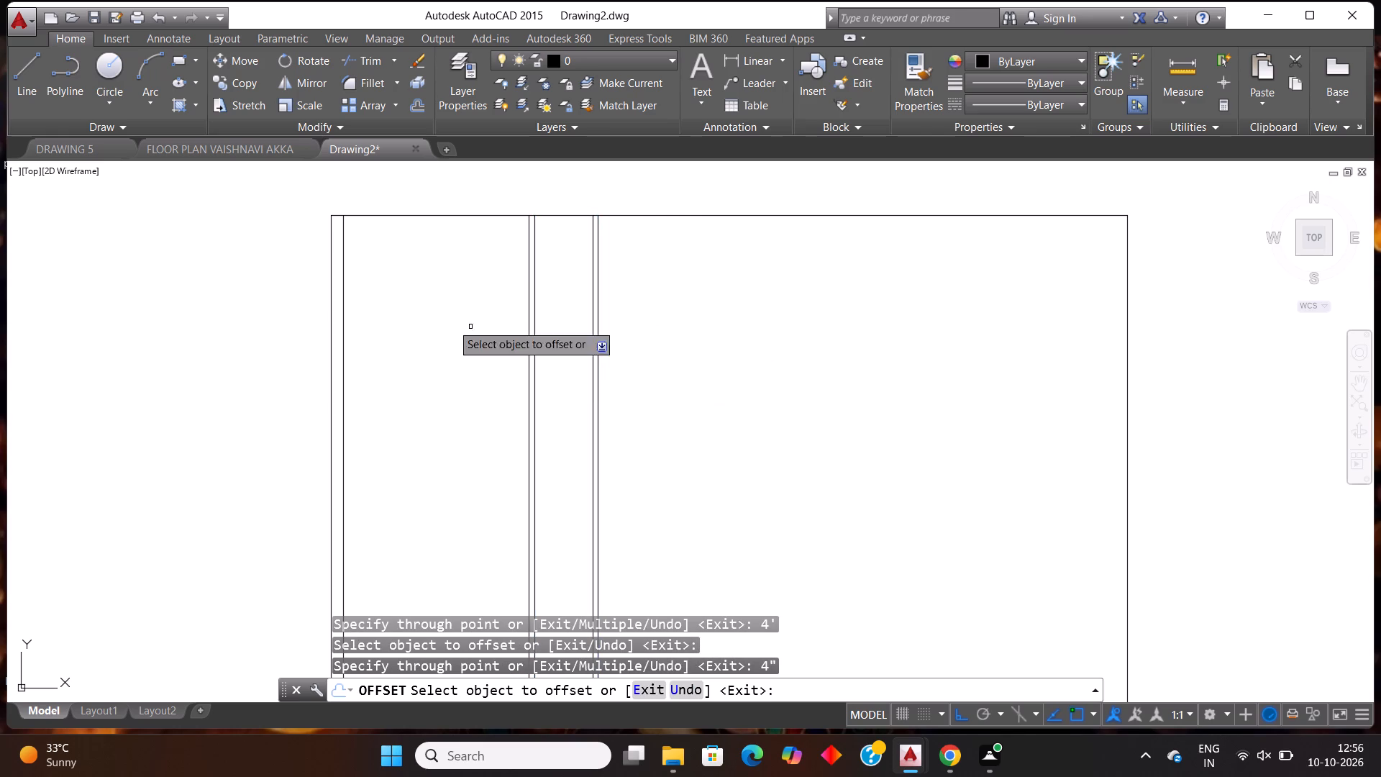
Offset the second partition's right face 10'2" to the right, and offset that new line 9" back to the left for a wall.
{"action": "scroll", "coordinate": [605, 292], "scroll_direction": "up", "scroll_amount": 1}
{"action": "left_click_drag", "start_coordinate": [591, 291], "coordinate": [617, 286]}
{"action": "type", "text": "10'2\""}
{"action": "key", "text": "Return"}
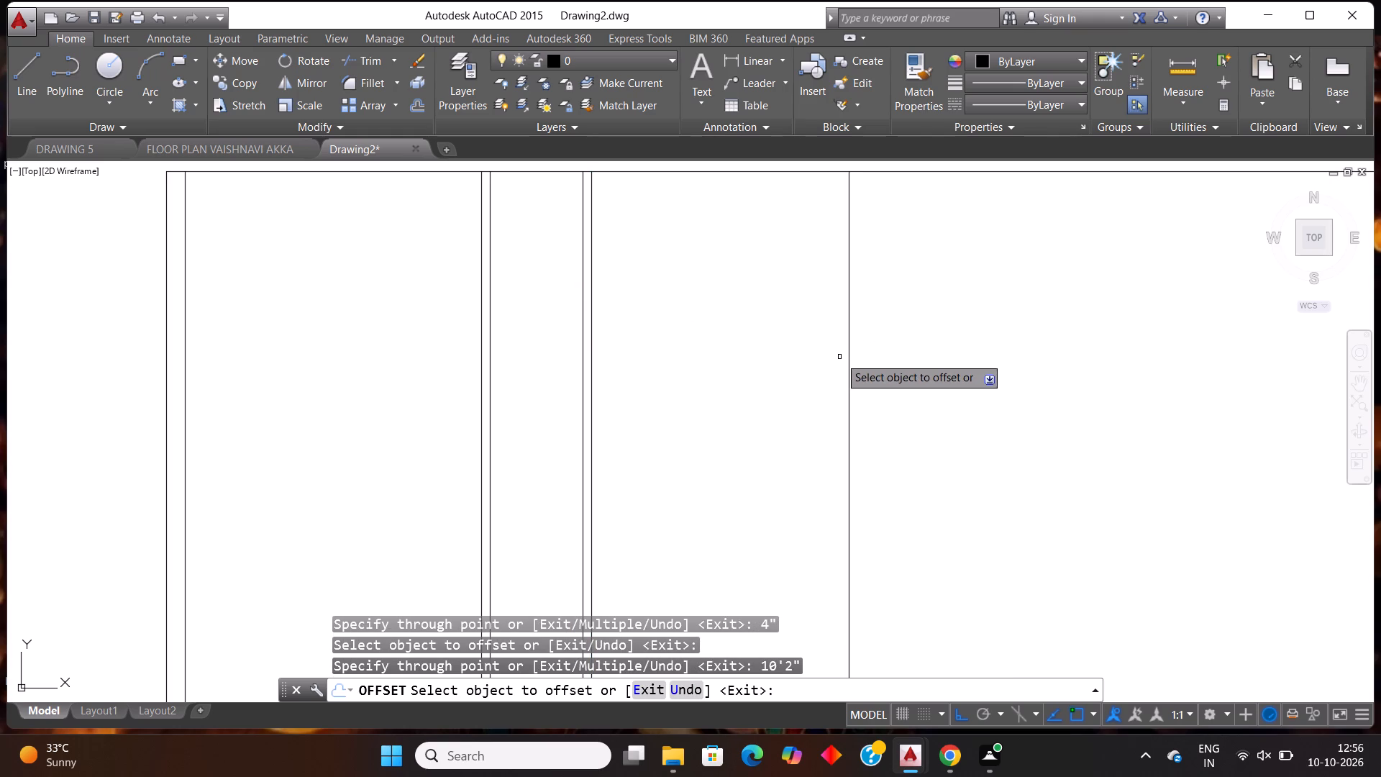
{"action": "left_click", "coordinate": [850, 354]}
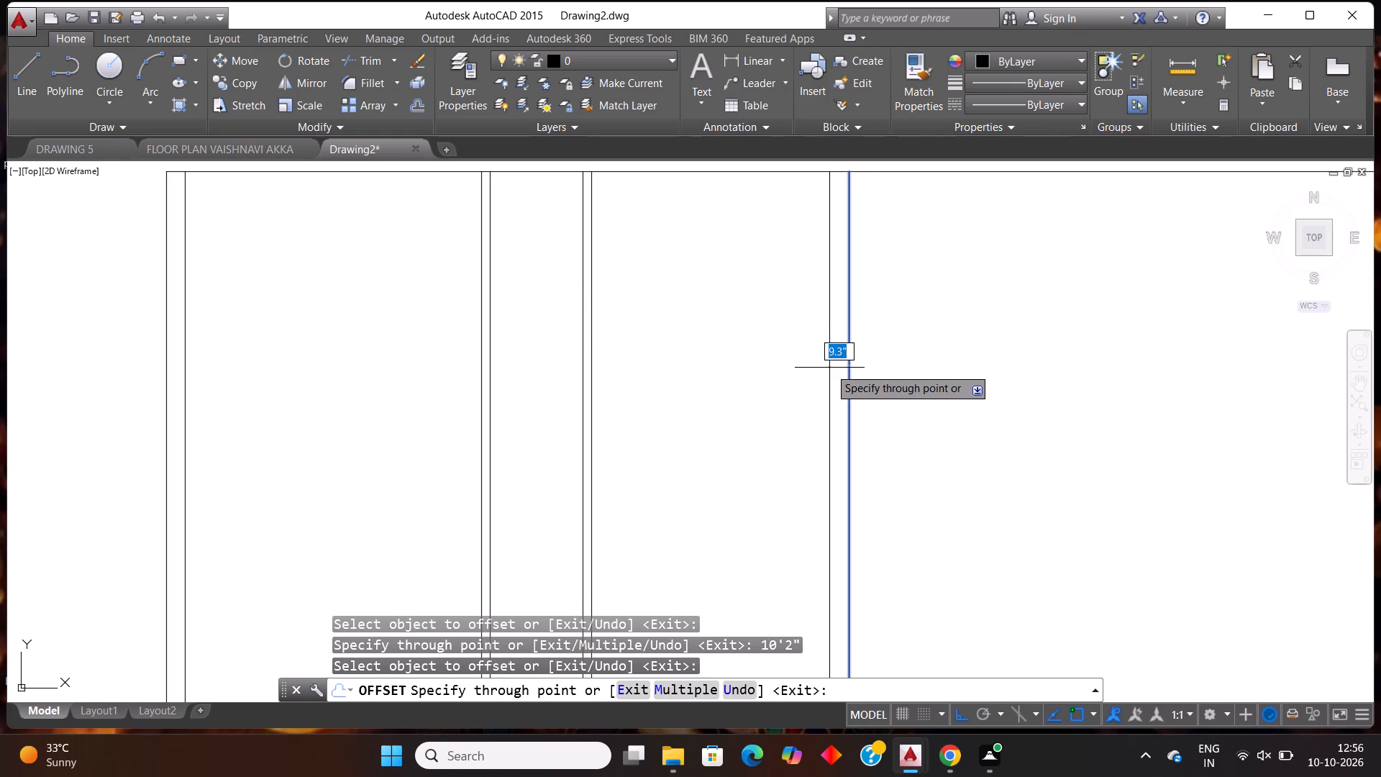
{"action": "type", "text": "9'"}
{"action": "key", "text": "BackSpace"}
{"action": "key", "text": "shift+quotedbl"}
{"action": "key", "text": "Return"}
{"action": "scroll", "coordinate": [834, 368], "scroll_direction": "down", "scroll_amount": 2}
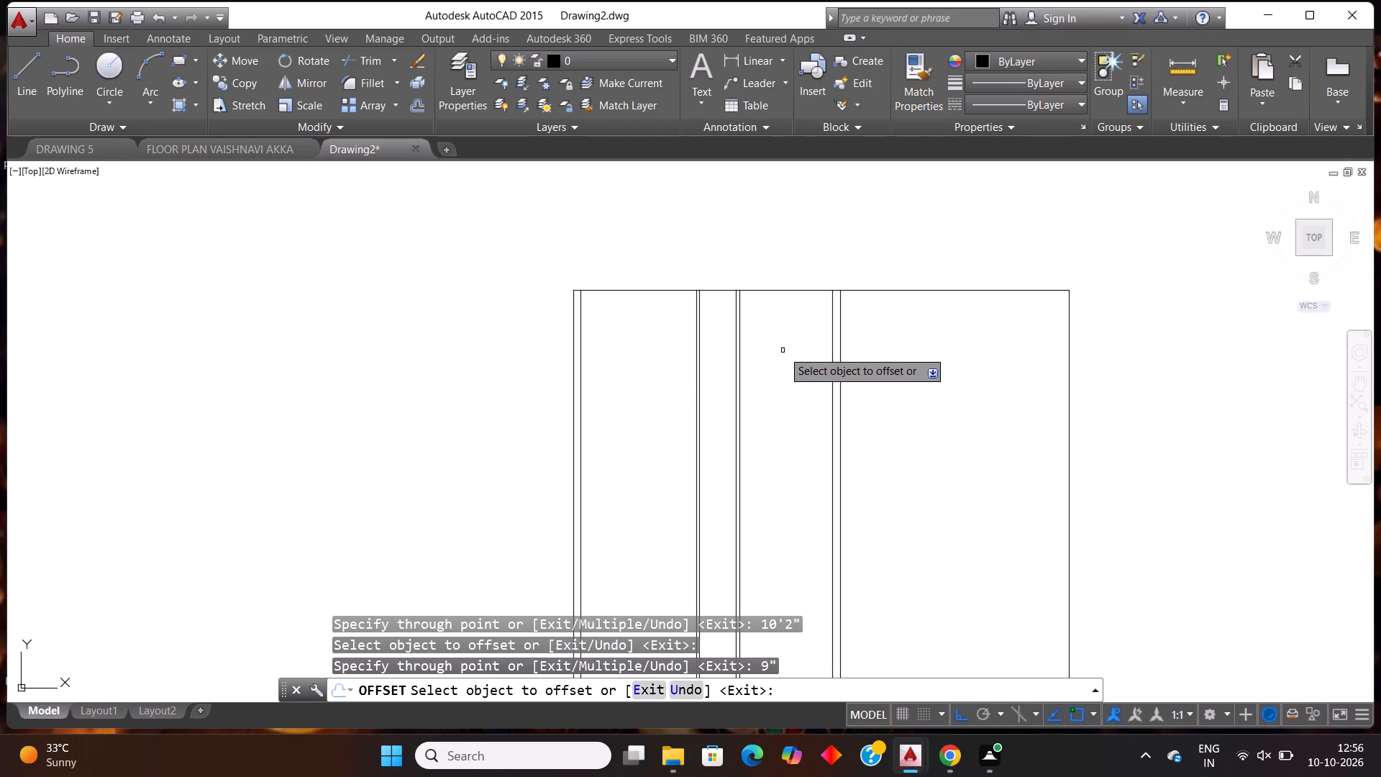
{"action": "key", "text": "Escape"}
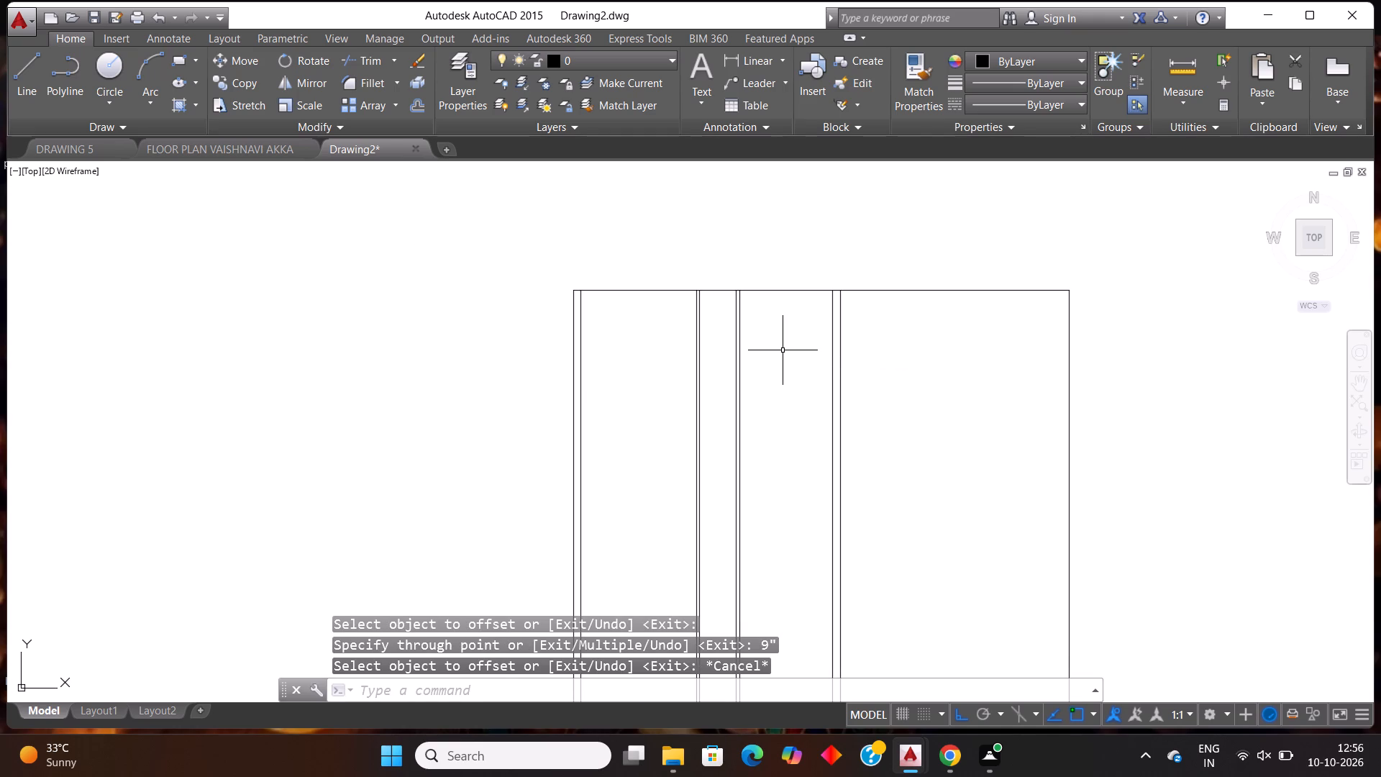
Measure the horizontal distance from the outline's upper-left corner to the right face of the last 9" wall with a linear dimension.
{"action": "left_click", "coordinate": [753, 58]}
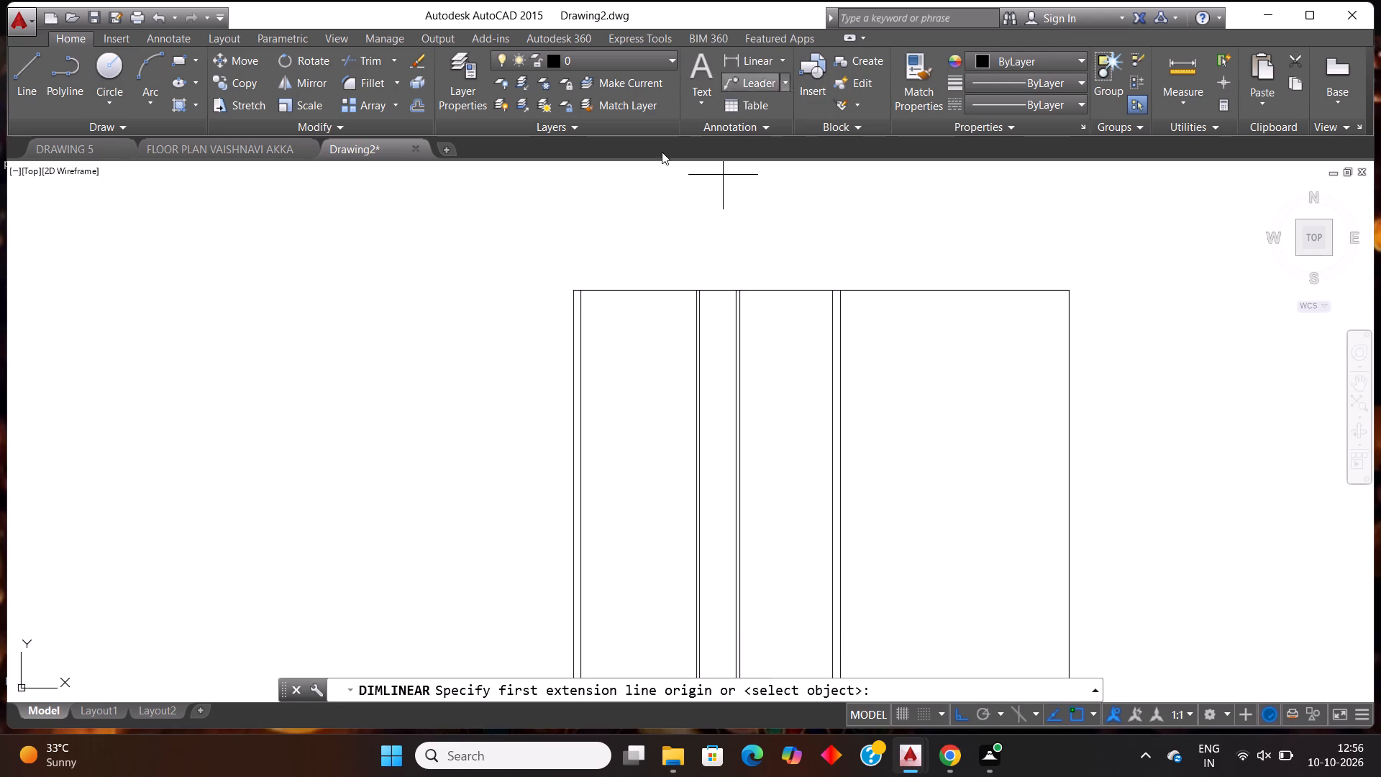
{"action": "left_click", "coordinate": [568, 290]}
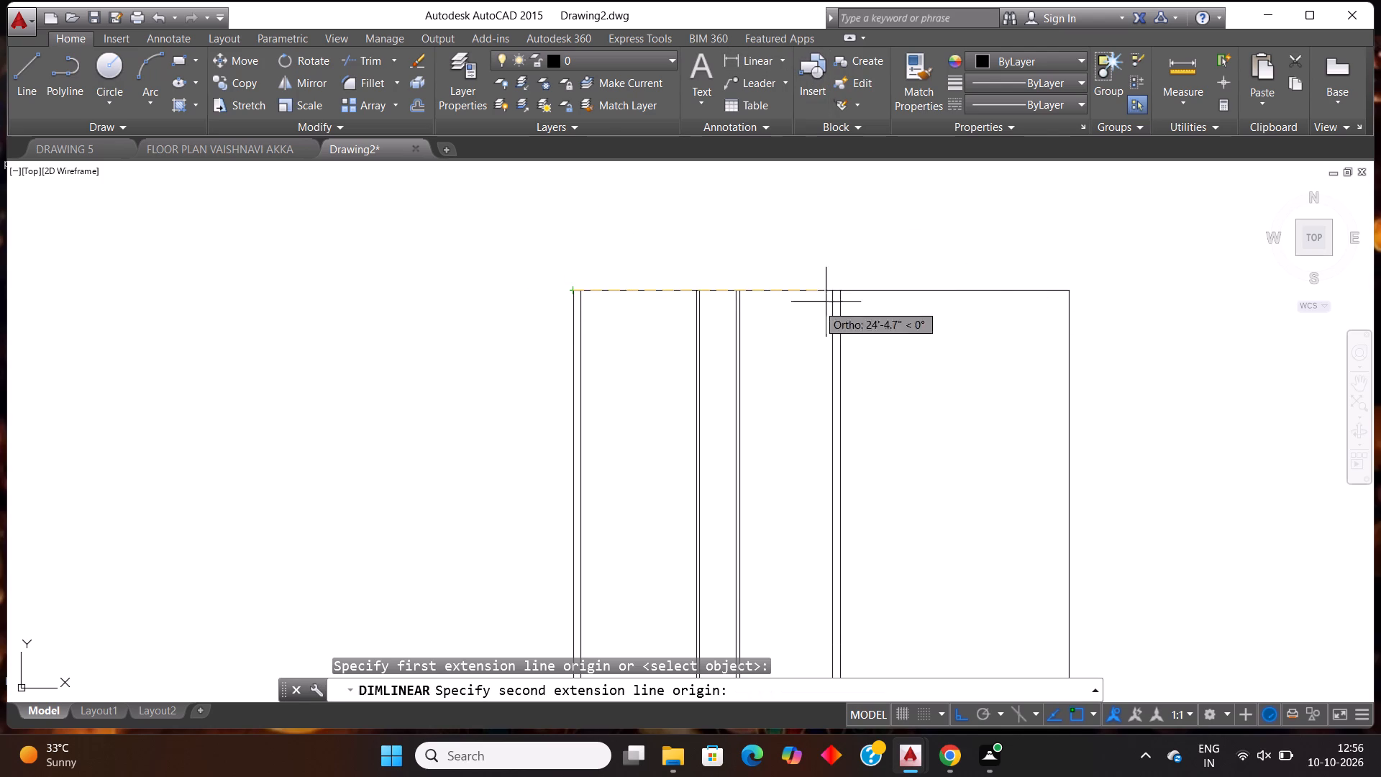
{"action": "left_click", "coordinate": [847, 291]}
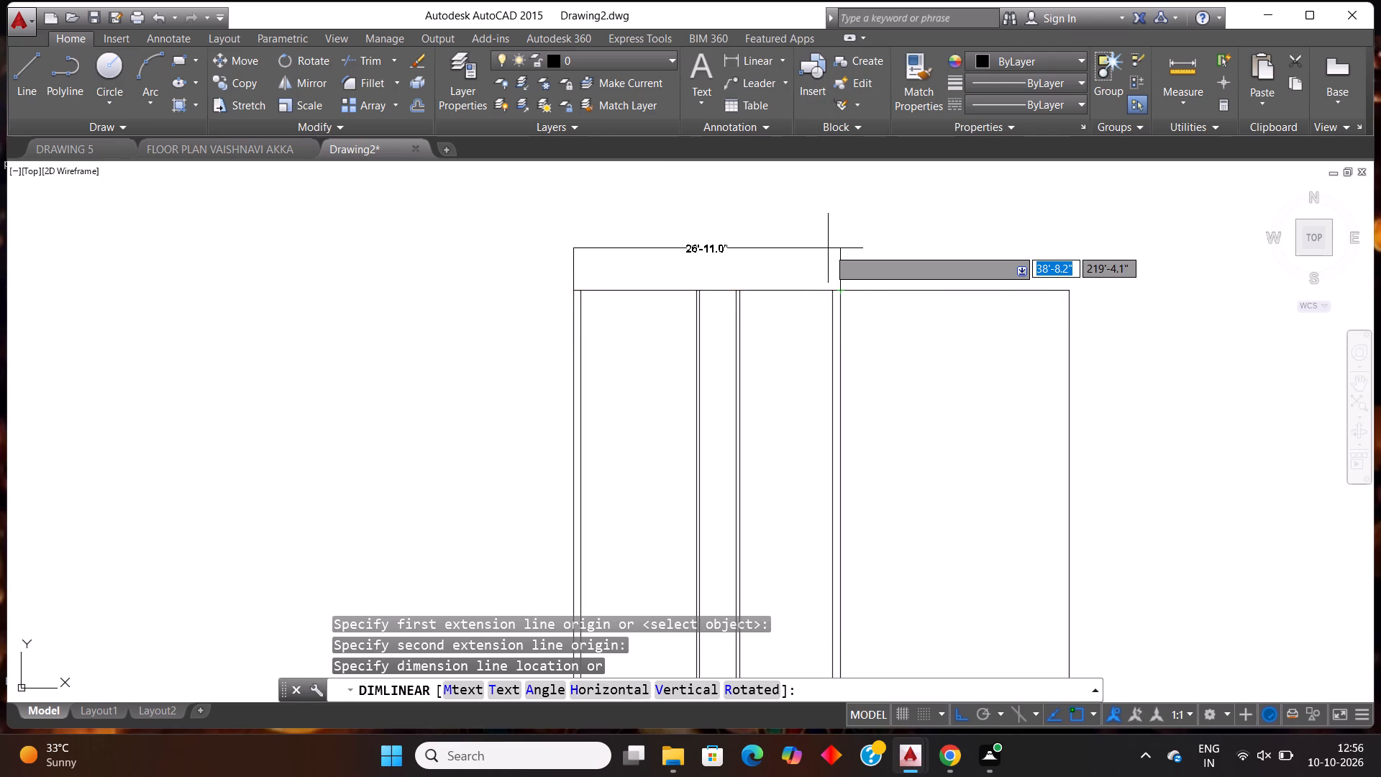
{"action": "scroll", "coordinate": [828, 247], "scroll_direction": "up", "scroll_amount": 2}
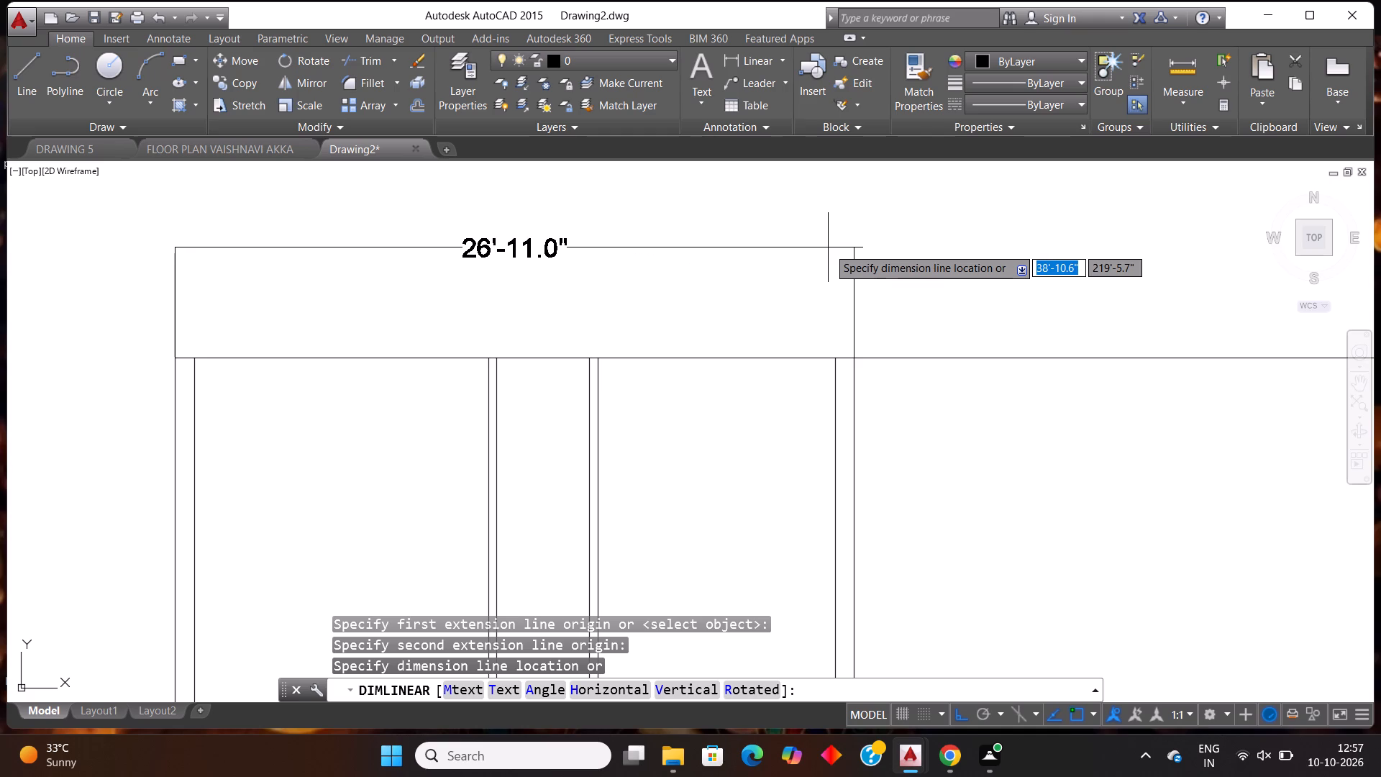
{"action": "key", "text": "Delete"}
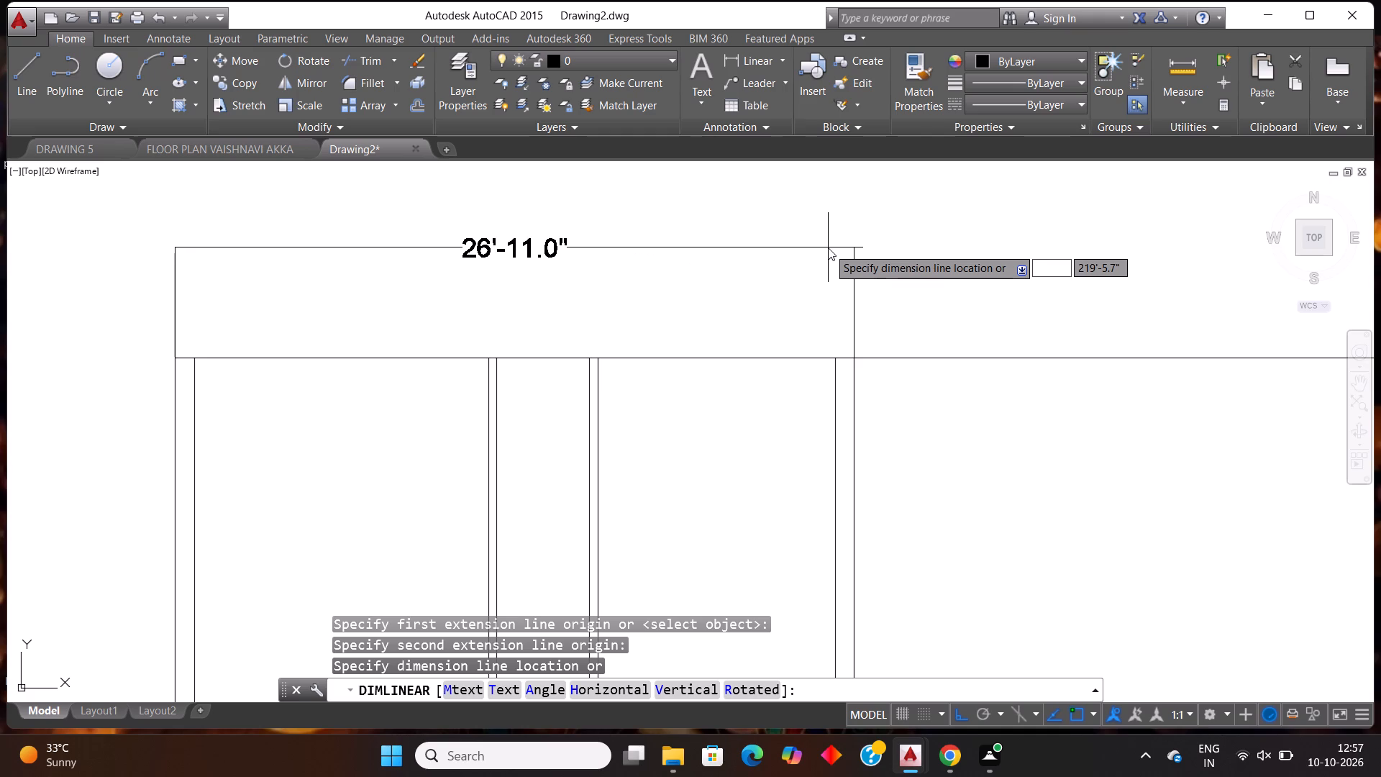
{"action": "key", "text": "Escape"}
{"action": "key", "text": "Escape"}
Undo the last two operations, starting with the linear dimension command.
{"action": "key", "text": "ctrl+z"}
{"action": "key", "text": "ctrl+z"}
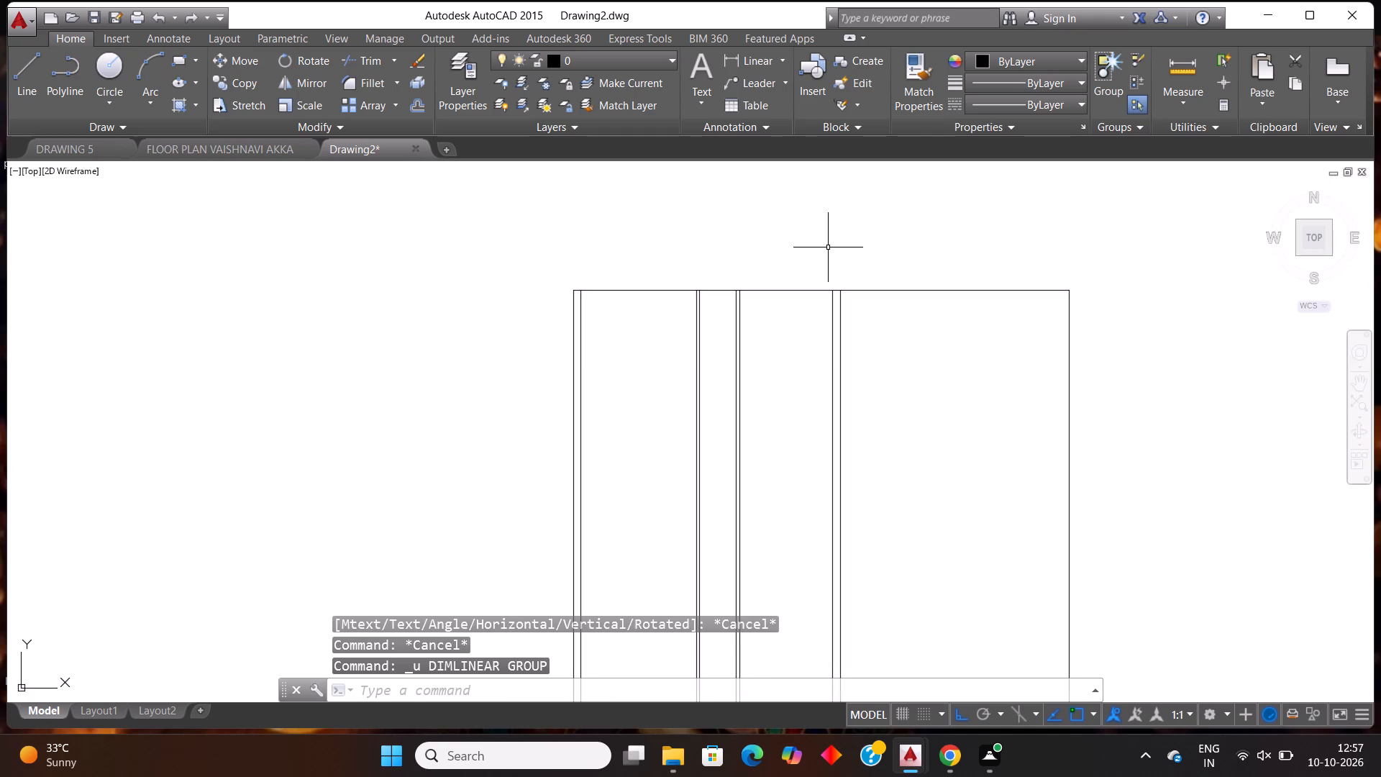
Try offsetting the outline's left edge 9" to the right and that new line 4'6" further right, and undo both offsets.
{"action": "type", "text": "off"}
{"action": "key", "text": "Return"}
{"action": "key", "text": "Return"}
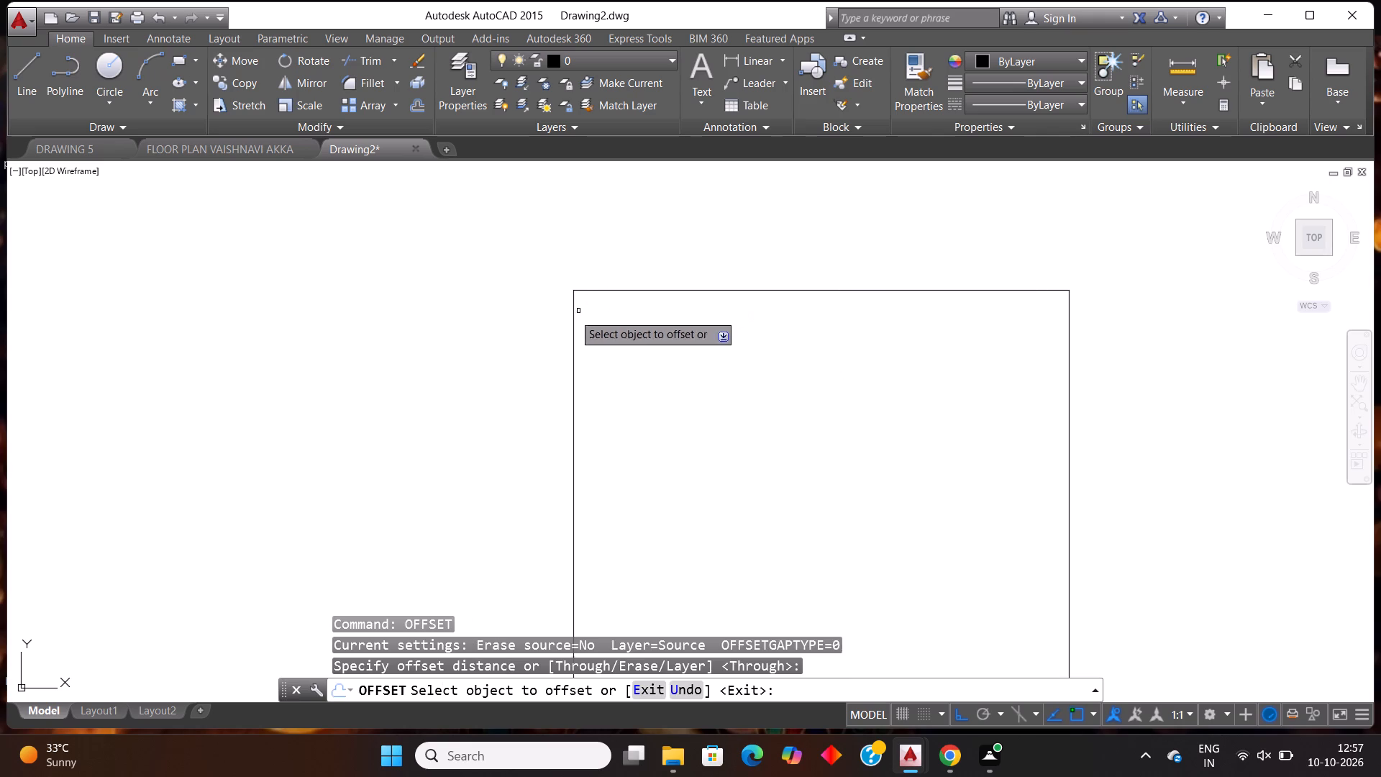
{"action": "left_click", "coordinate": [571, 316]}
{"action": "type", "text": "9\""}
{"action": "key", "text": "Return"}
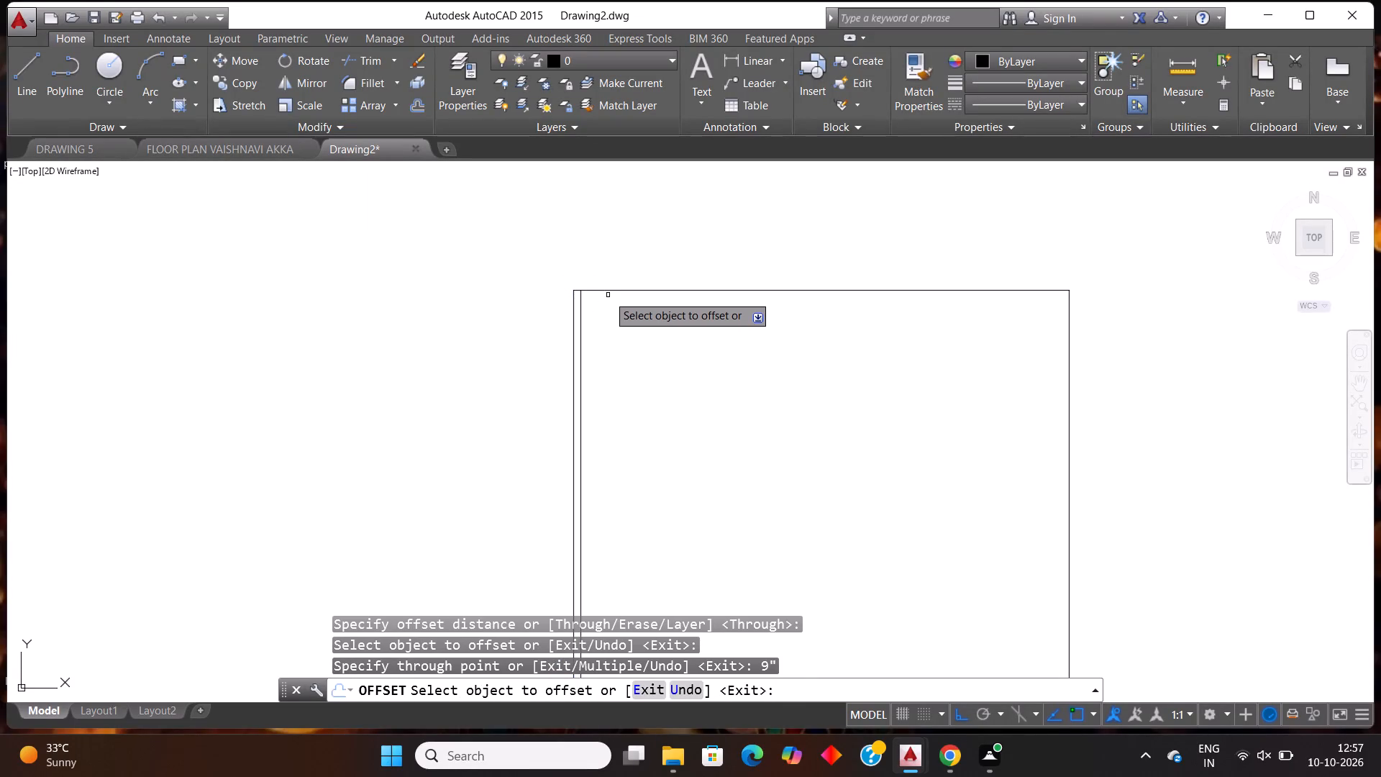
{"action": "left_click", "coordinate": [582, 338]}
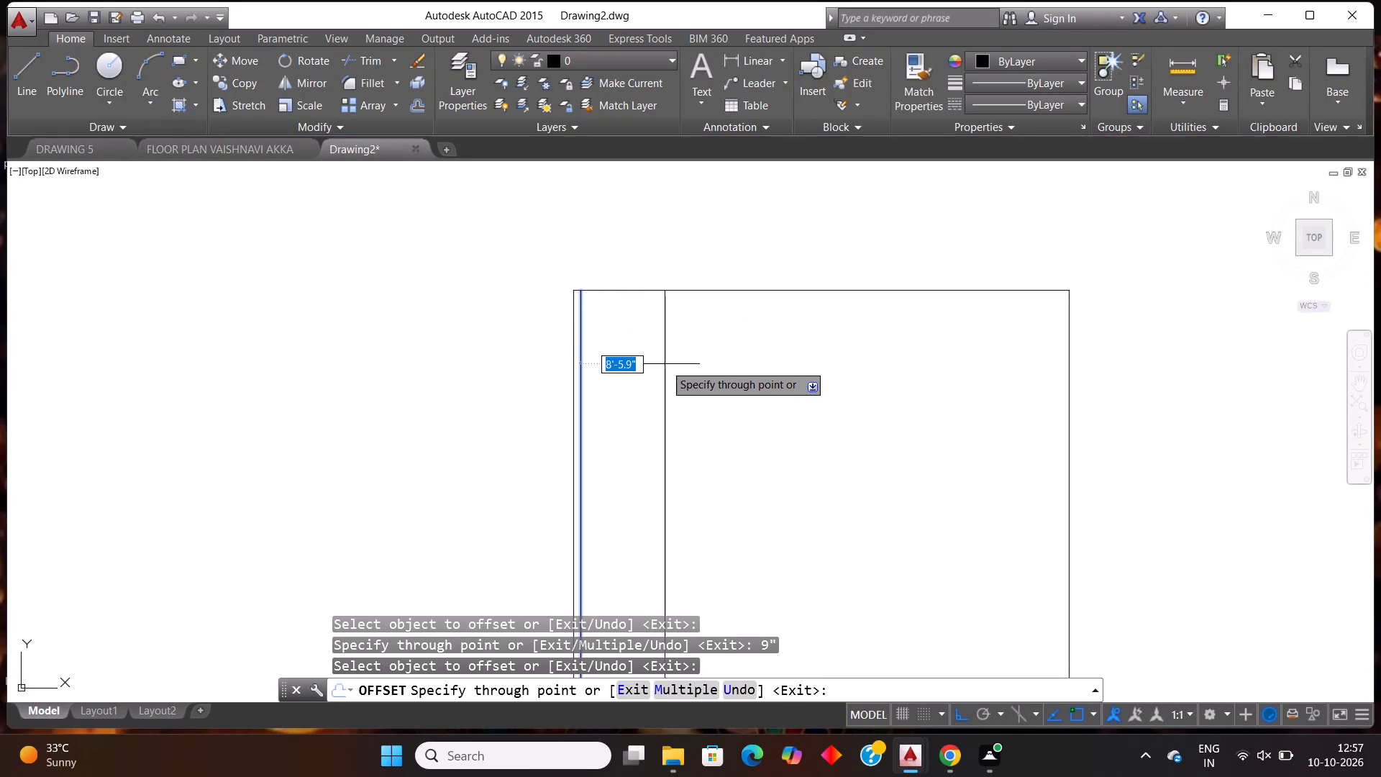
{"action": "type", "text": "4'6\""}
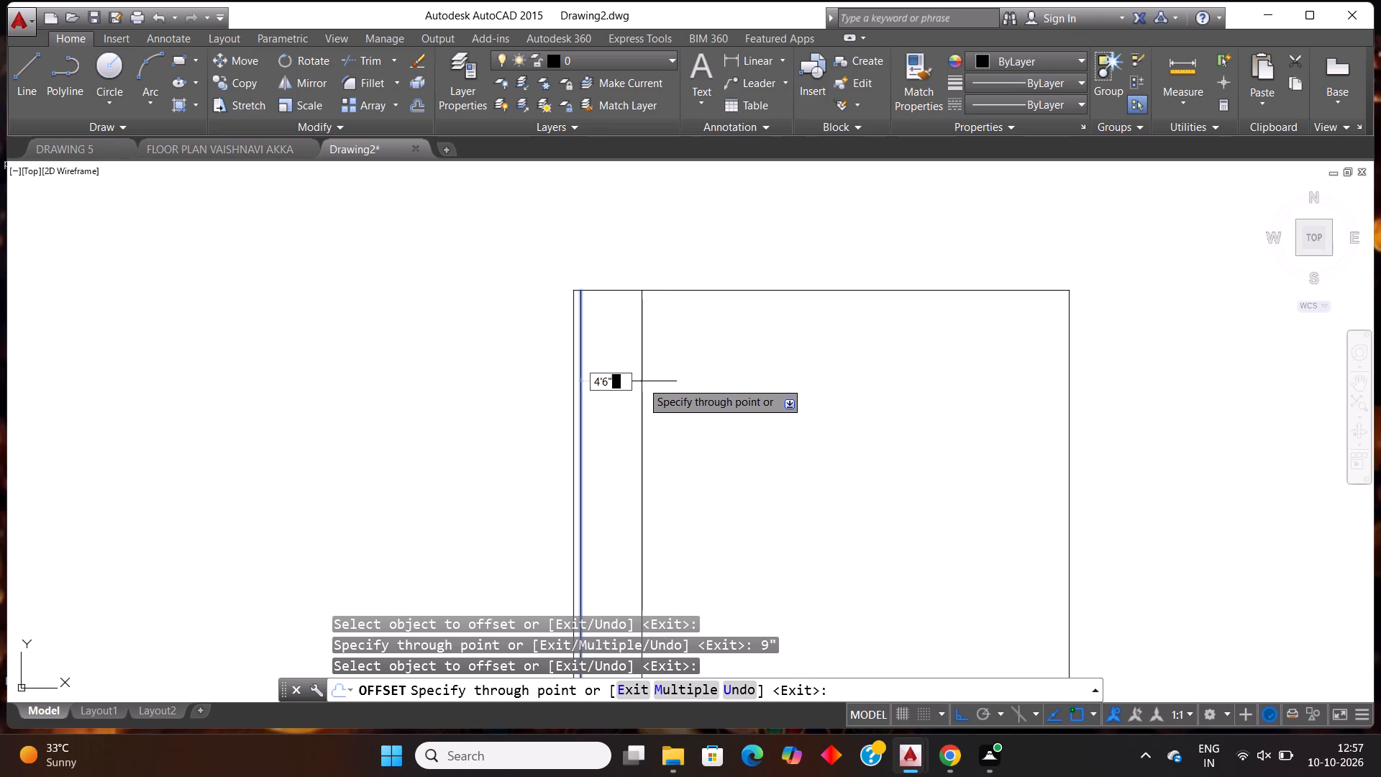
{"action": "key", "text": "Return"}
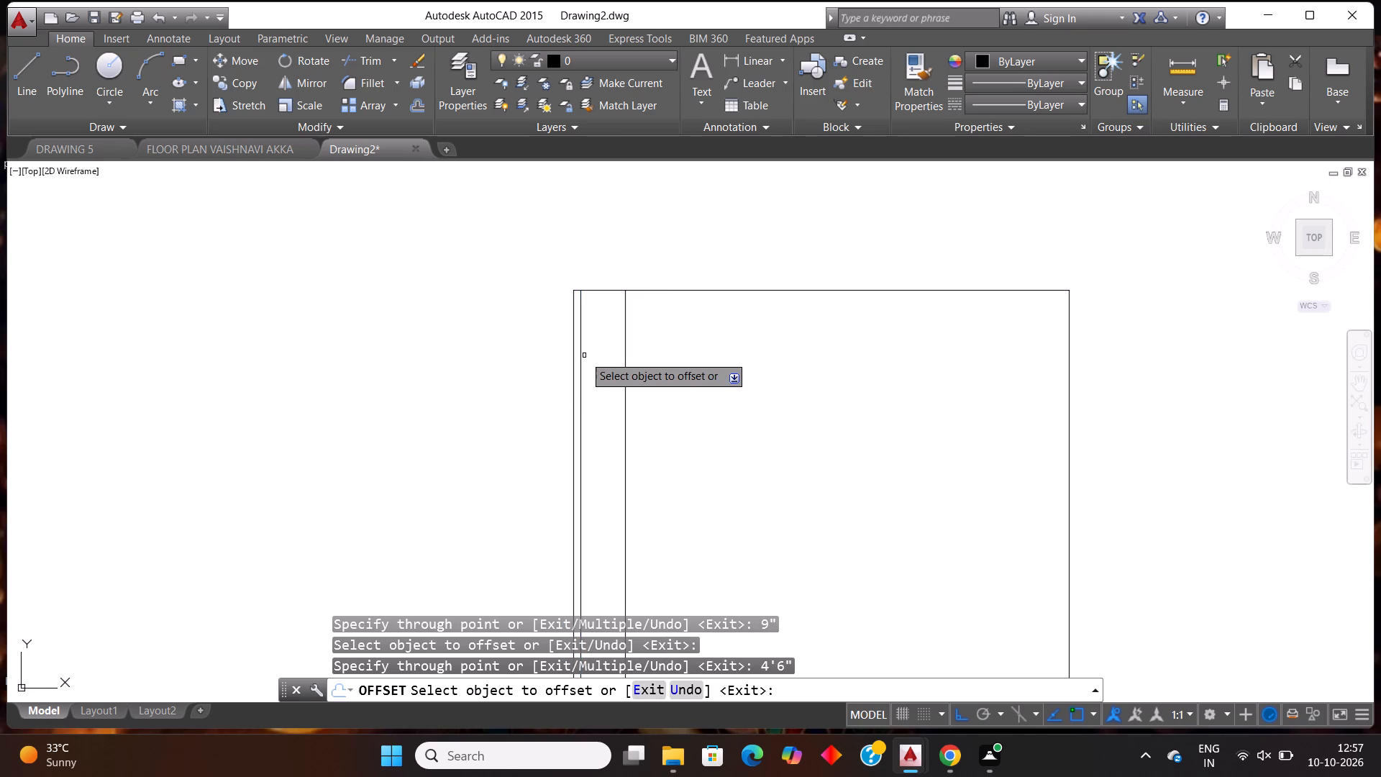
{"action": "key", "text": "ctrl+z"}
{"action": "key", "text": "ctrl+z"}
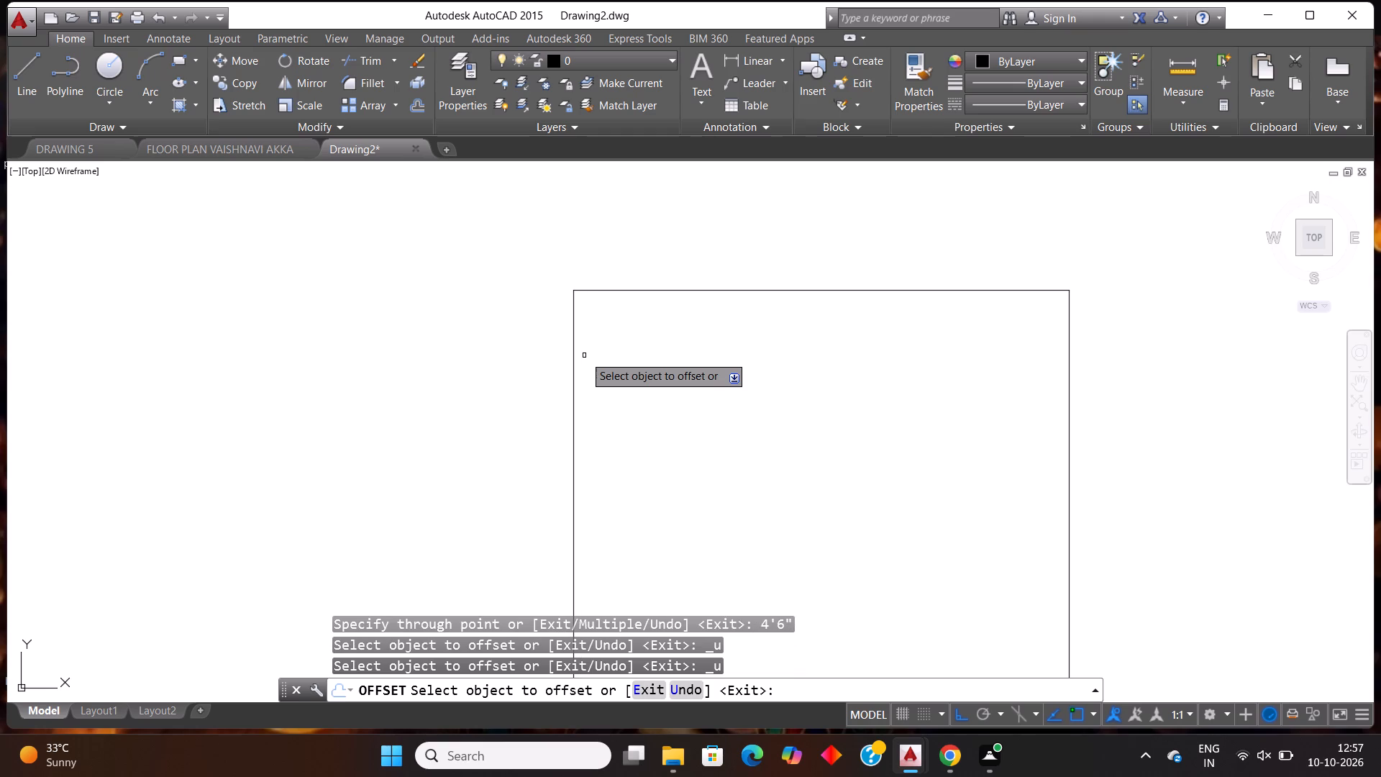
Offset the outline's left edge 4" to the right for the thickness of the outer wall.
{"action": "left_click", "coordinate": [573, 320]}
{"action": "type", "text": "4\""}
{"action": "key", "text": "Return"}
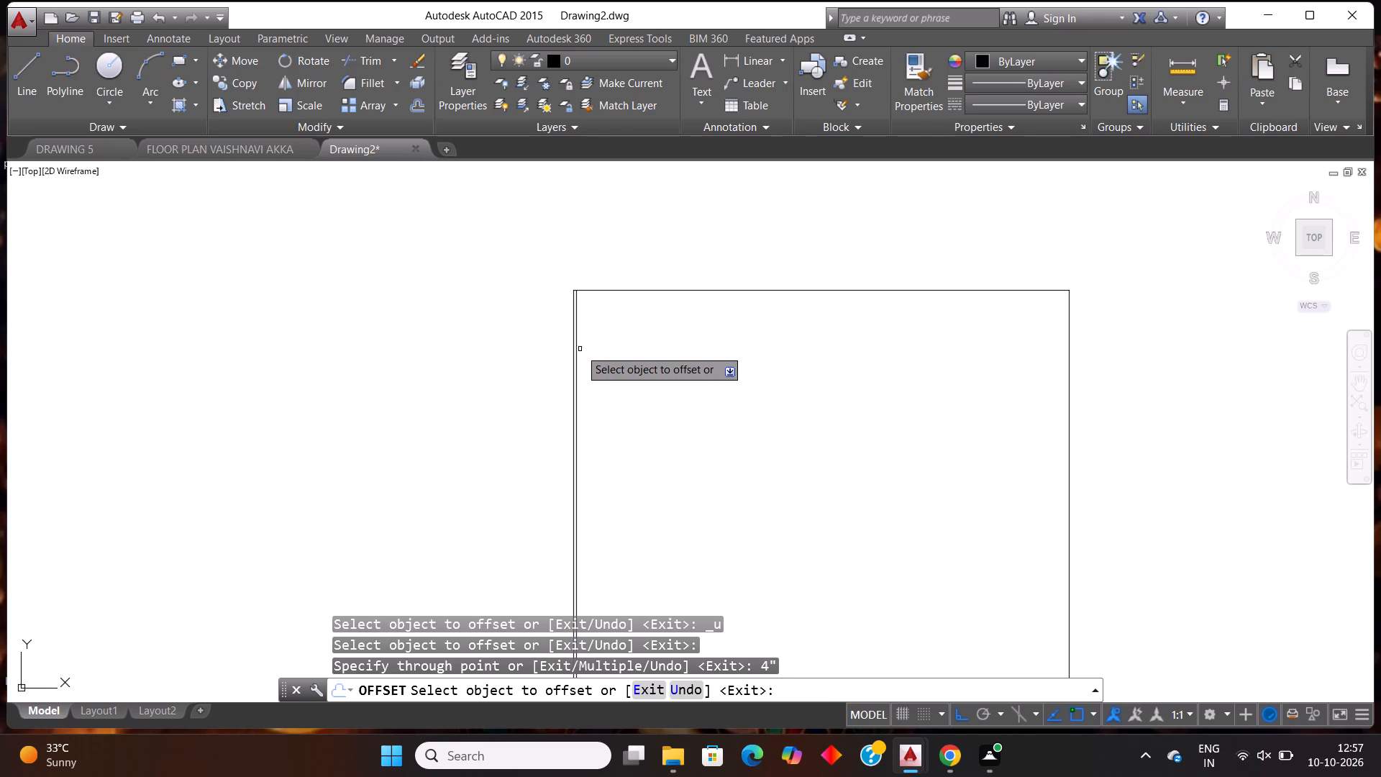
Offset the outer wall's inner face 4'6" to the right, and offset that new line 9" back to the left for a wall.
{"action": "left_click_drag", "start_coordinate": [577, 368], "coordinate": [585, 371]}
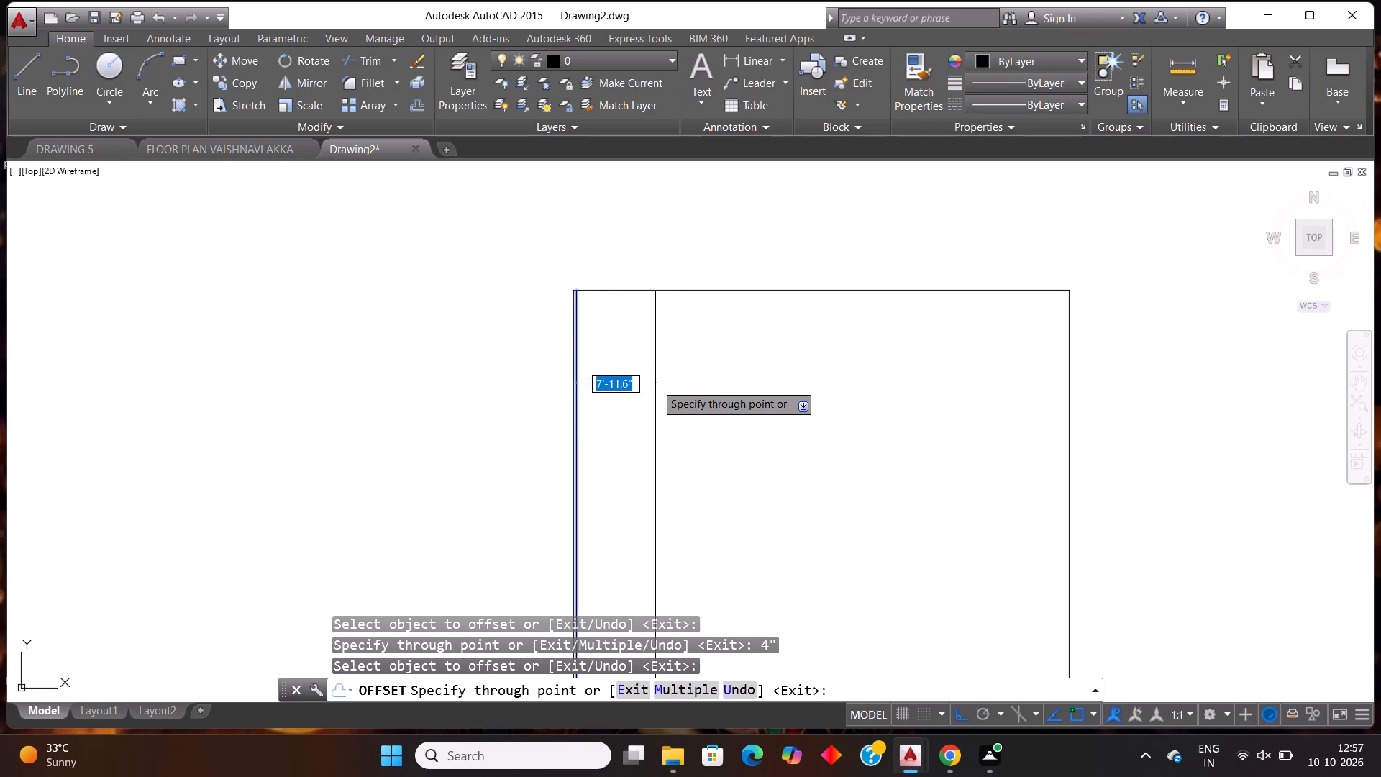
{"action": "type", "text": "4'"}
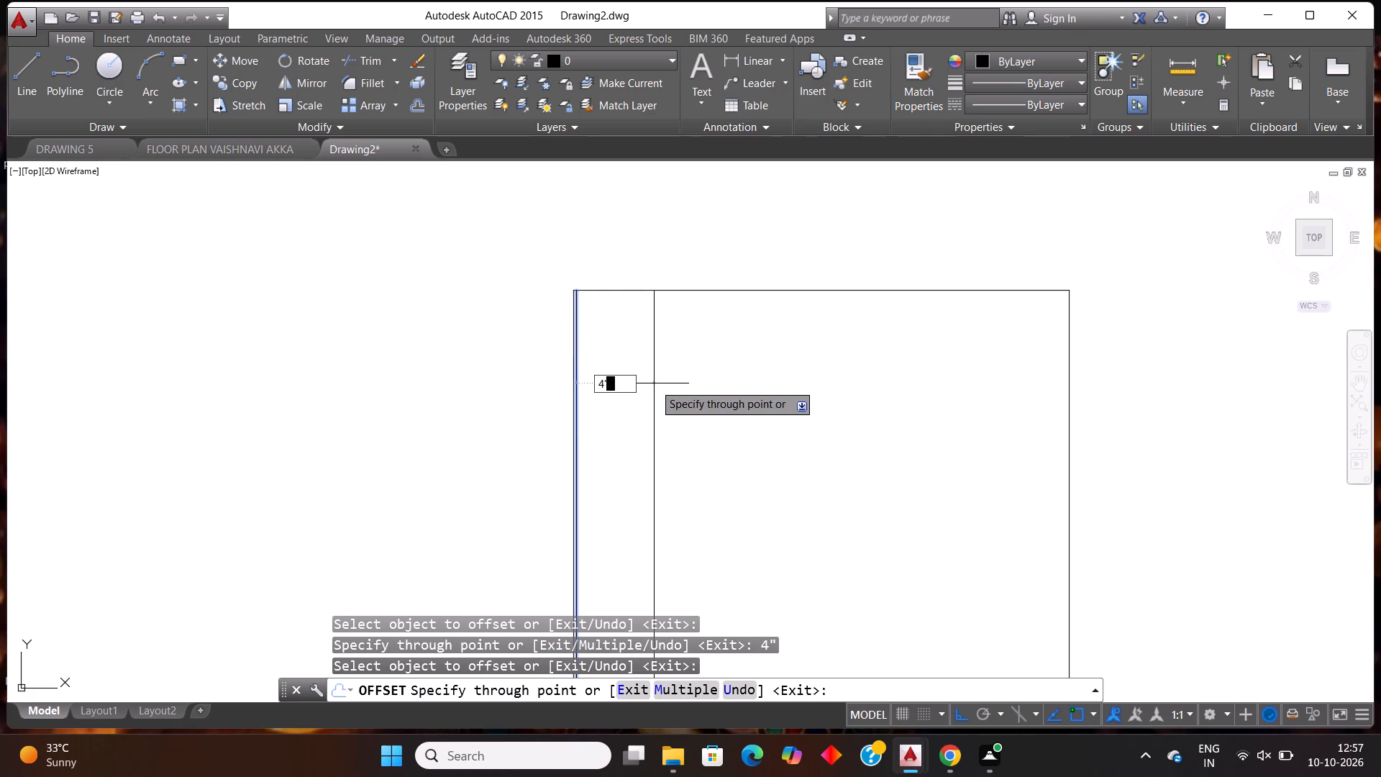
{"action": "key", "text": "6"}
{"action": "key", "text": "shift+quotedbl"}
{"action": "key", "text": "Return"}
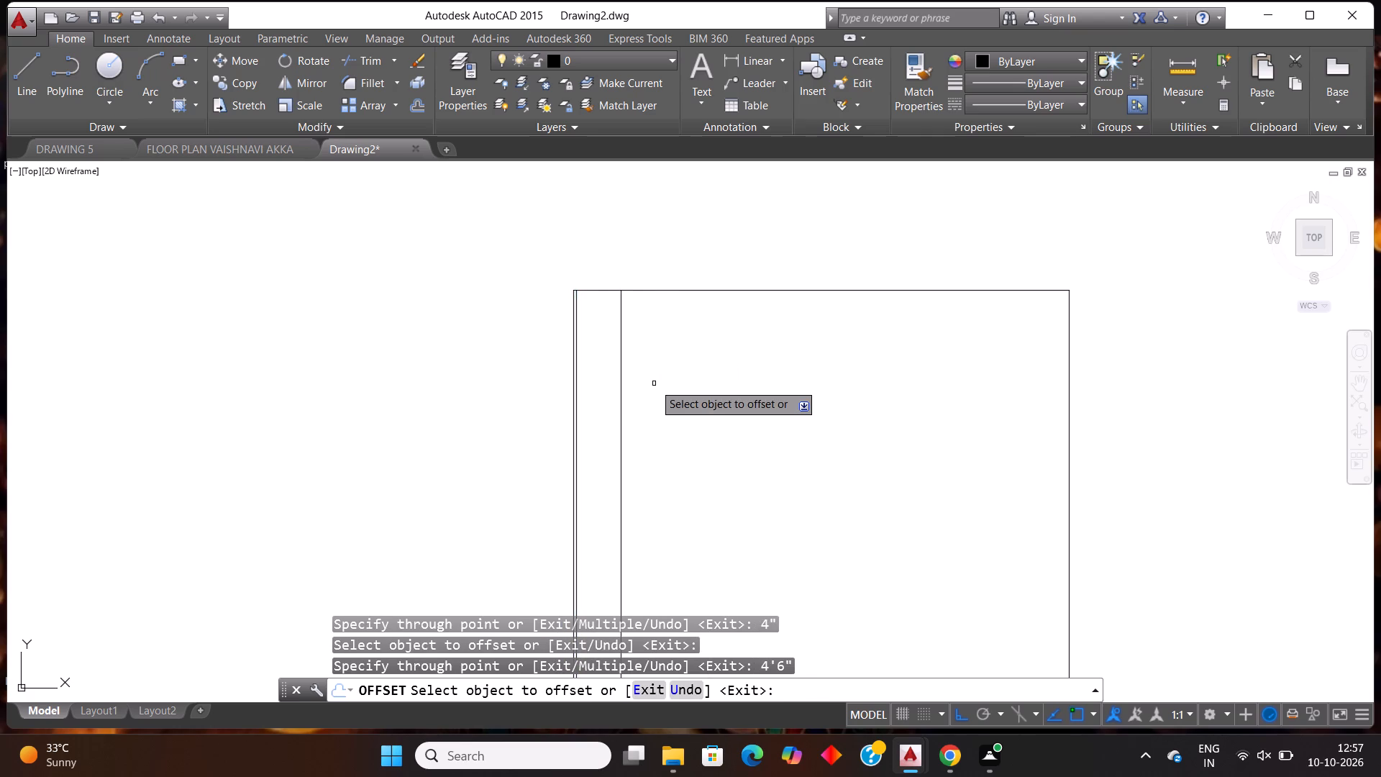
{"action": "left_click", "coordinate": [621, 349]}
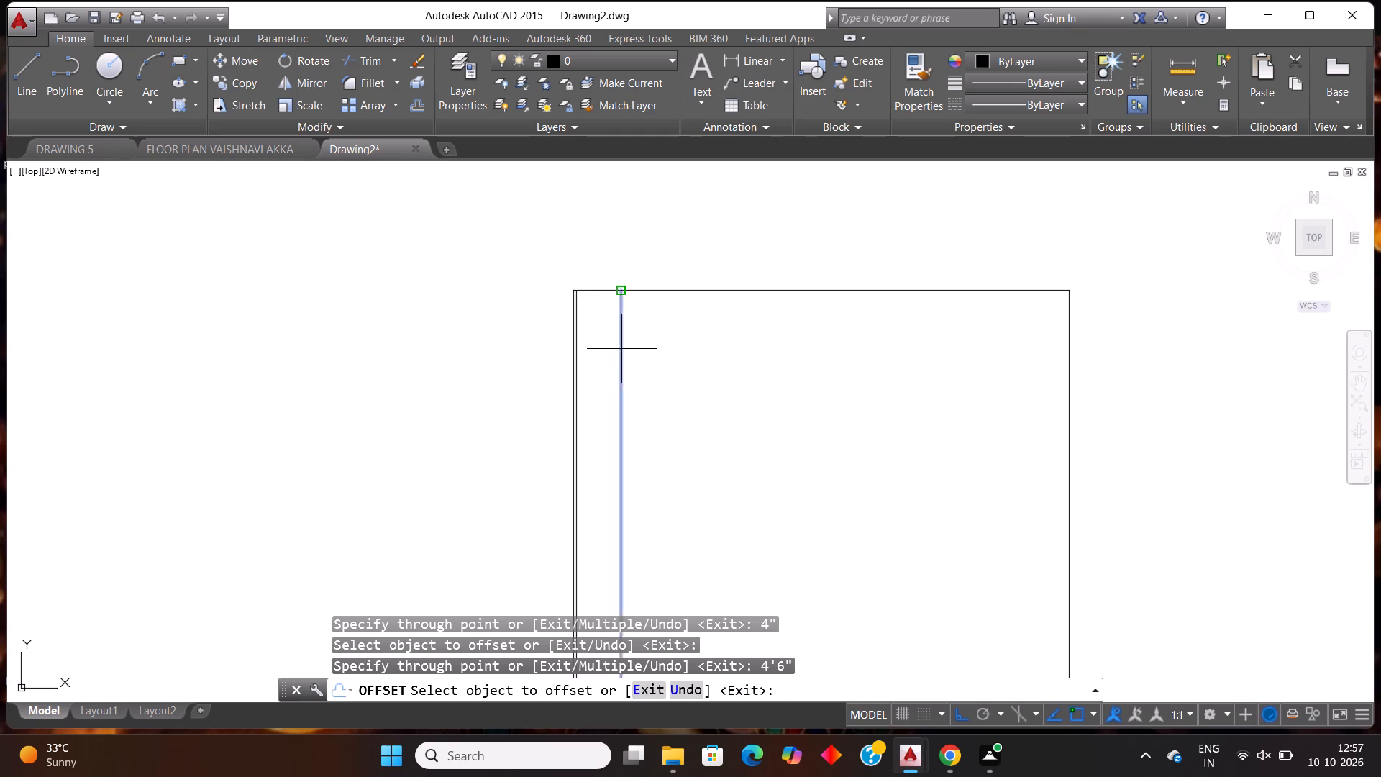
{"action": "type", "text": "9\""}
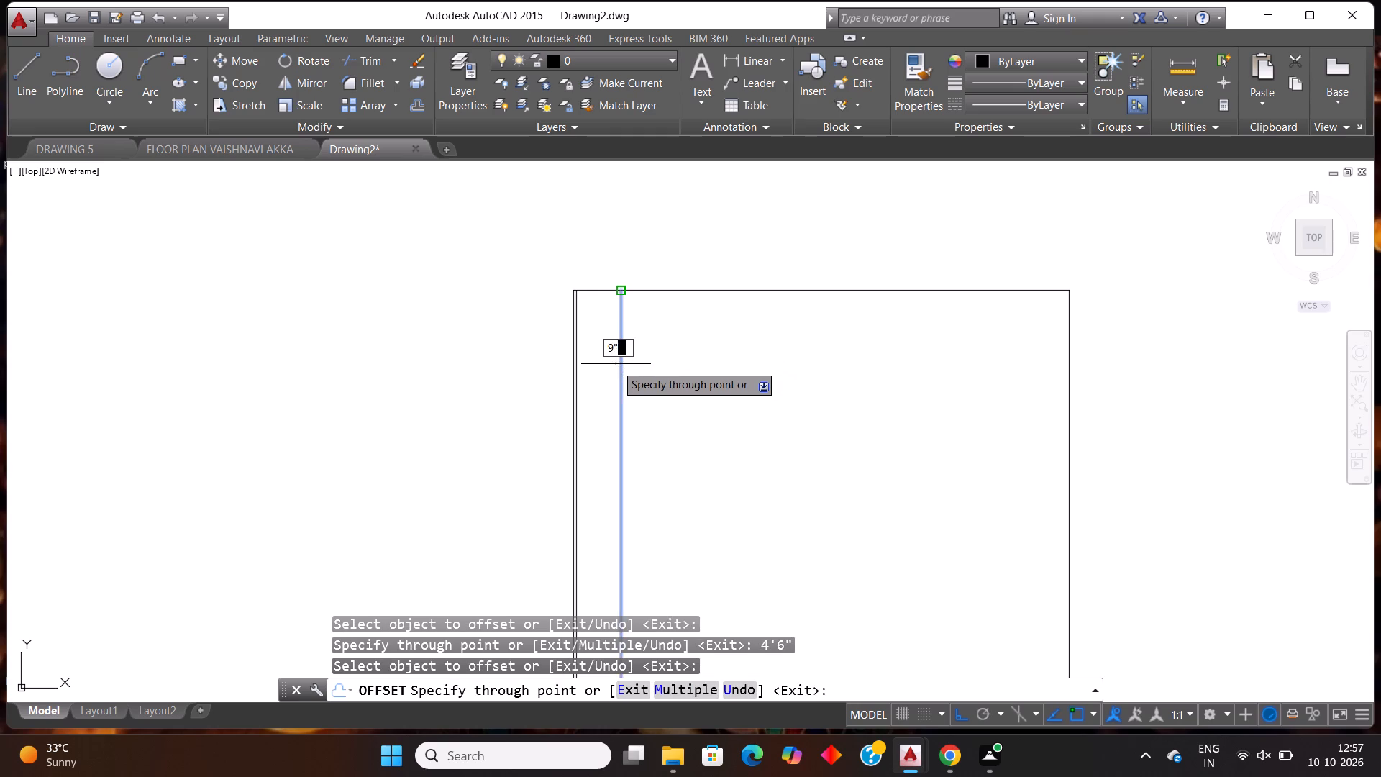
{"action": "key", "text": "Return"}
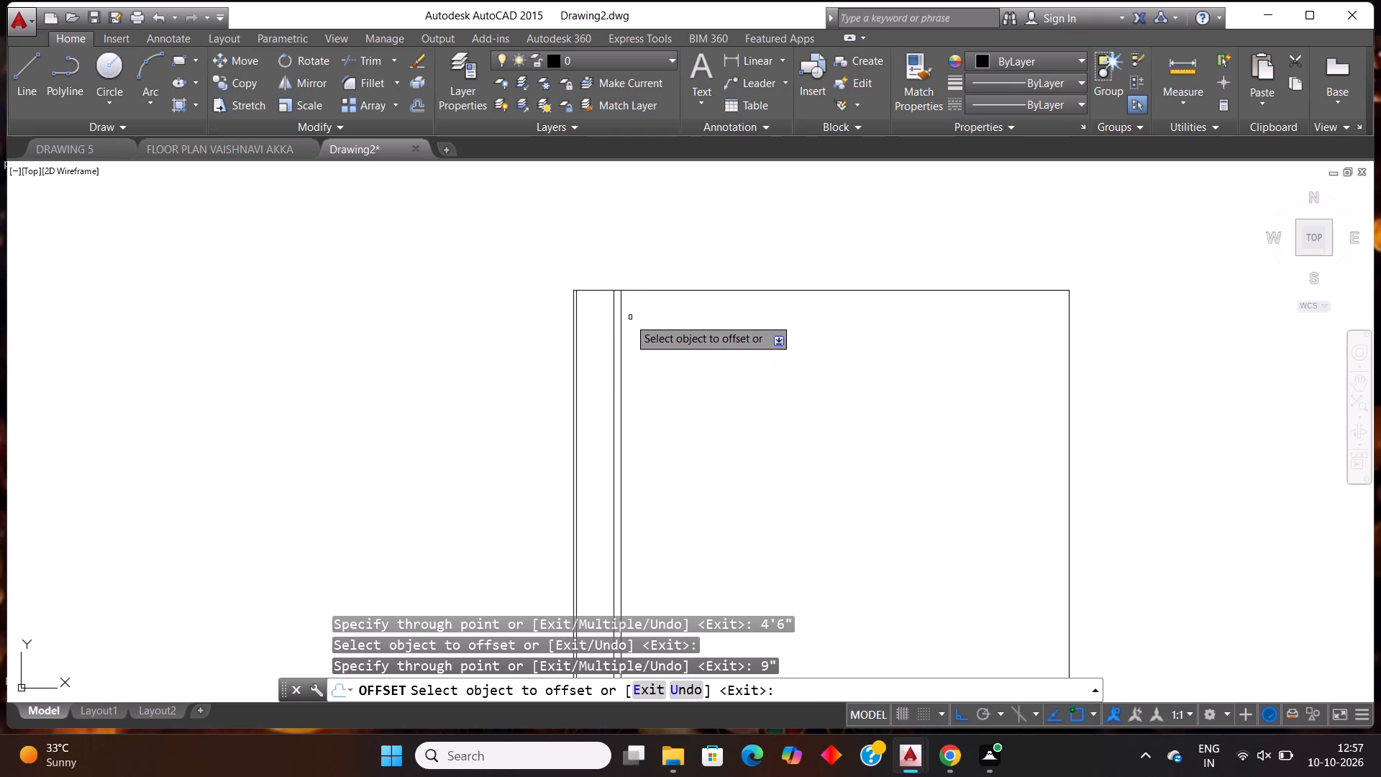
Offset the 9" wall's right face 12' to the right, and offset that new line 4" back to the left for a partition.
{"action": "left_click", "coordinate": [619, 334]}
{"action": "type", "text": "12'"}
{"action": "key", "text": "Return"}
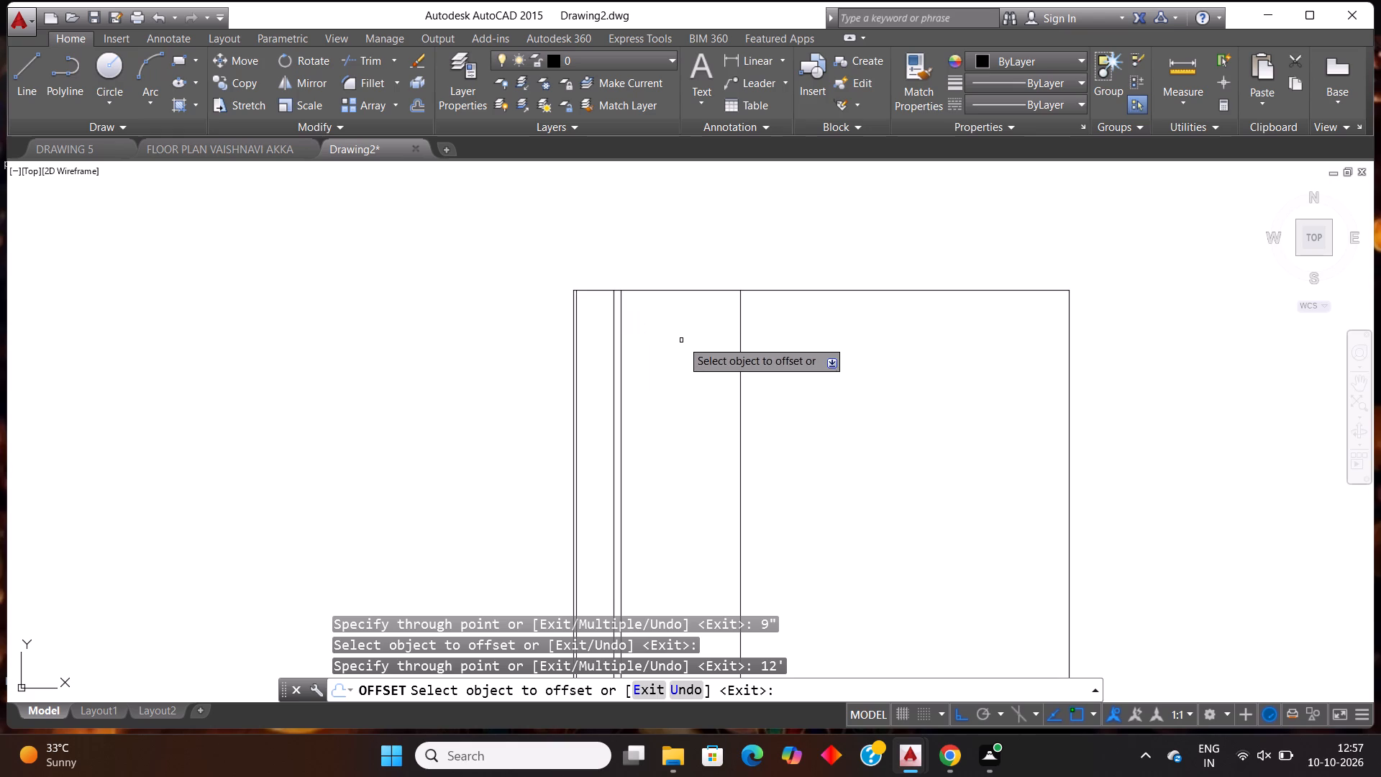
{"action": "left_click", "coordinate": [741, 337]}
{"action": "type", "text": "4\""}
{"action": "key", "text": "Return"}
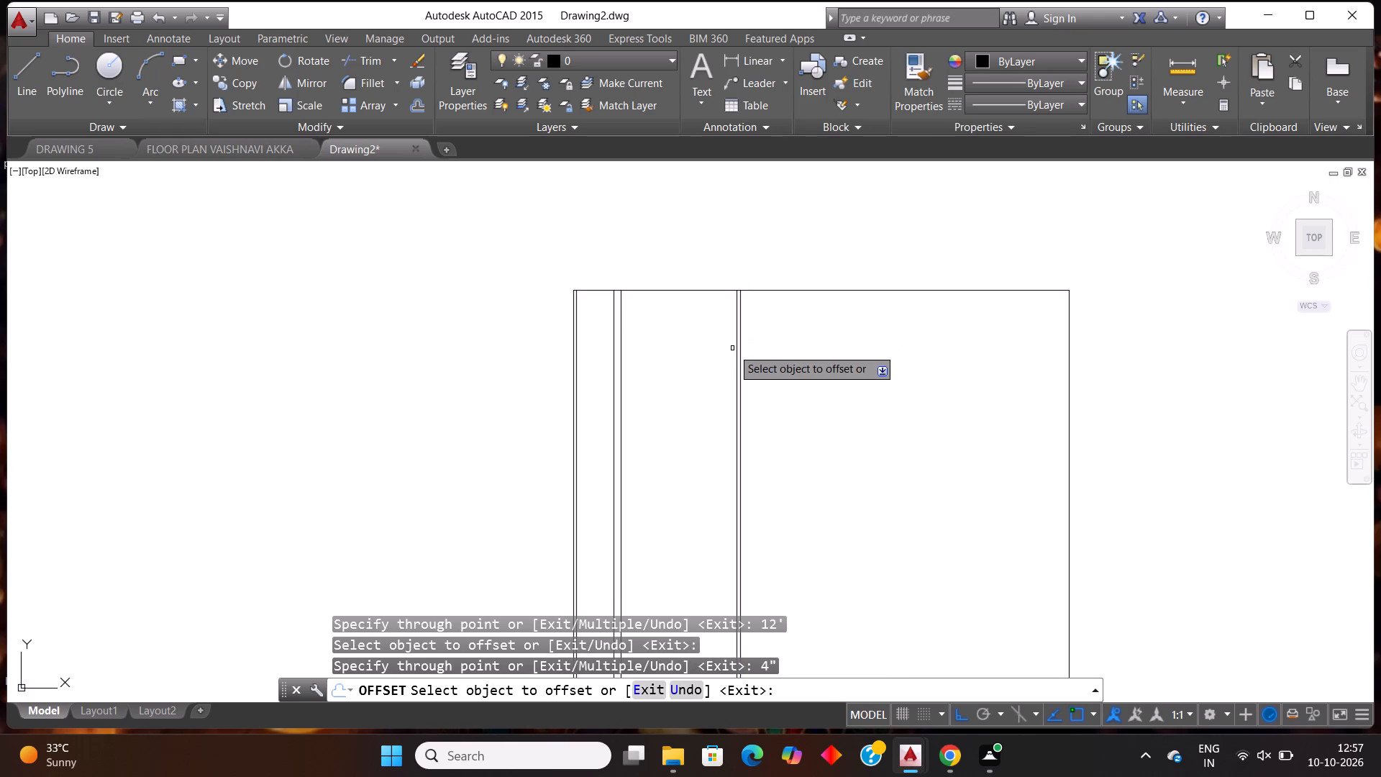
Offset the partition's right face 4' to the right, and offset that new line 4" back to the left for a second partition.
{"action": "left_click", "coordinate": [740, 331]}
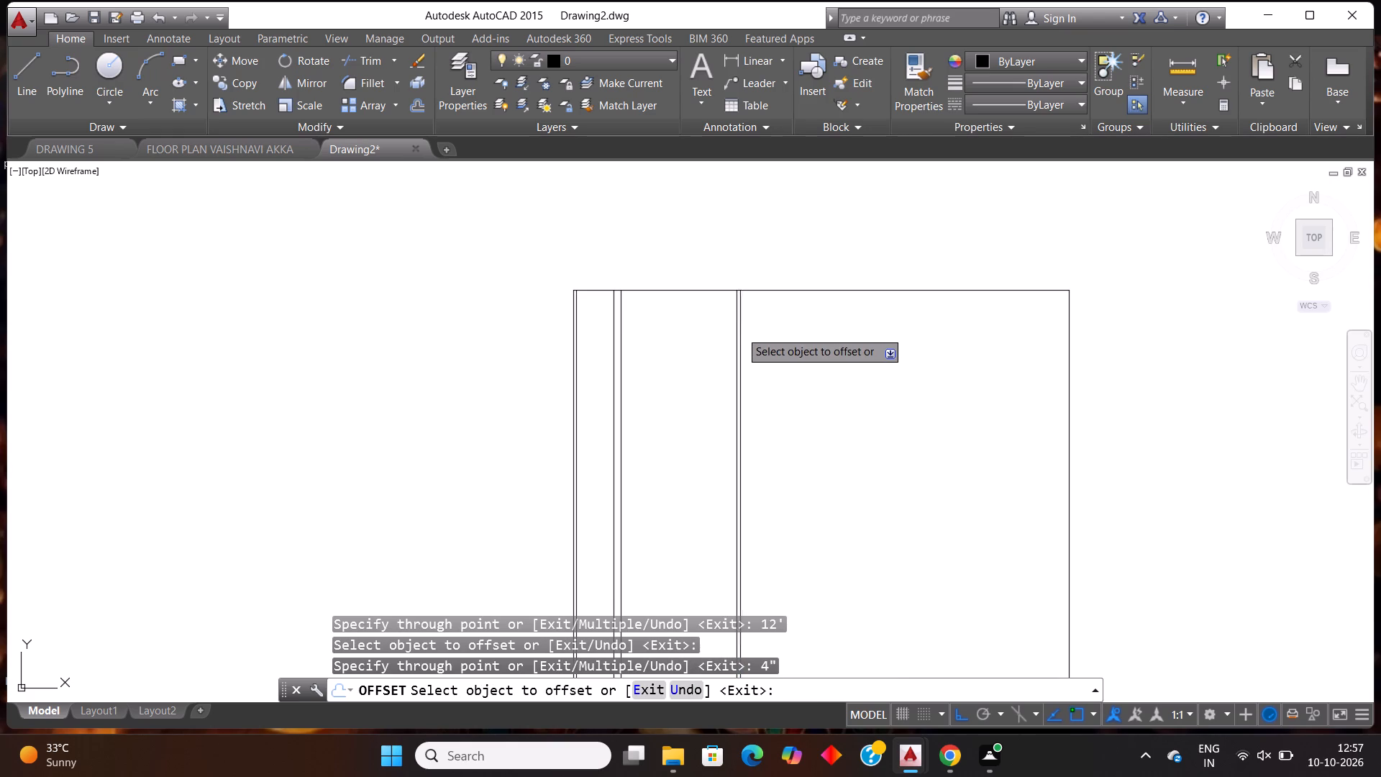
{"action": "type", "text": "4'"}
{"action": "key", "text": "Return"}
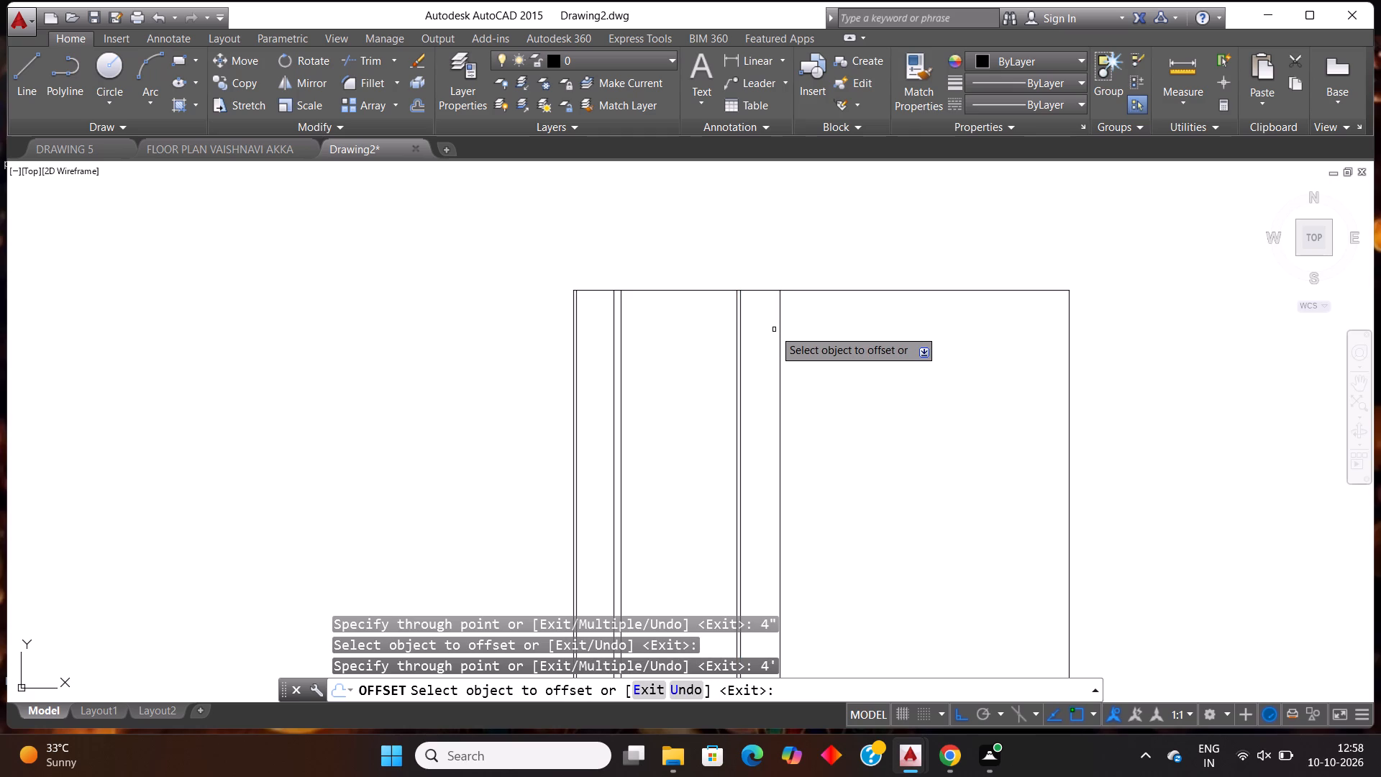
{"action": "left_click", "coordinate": [781, 330]}
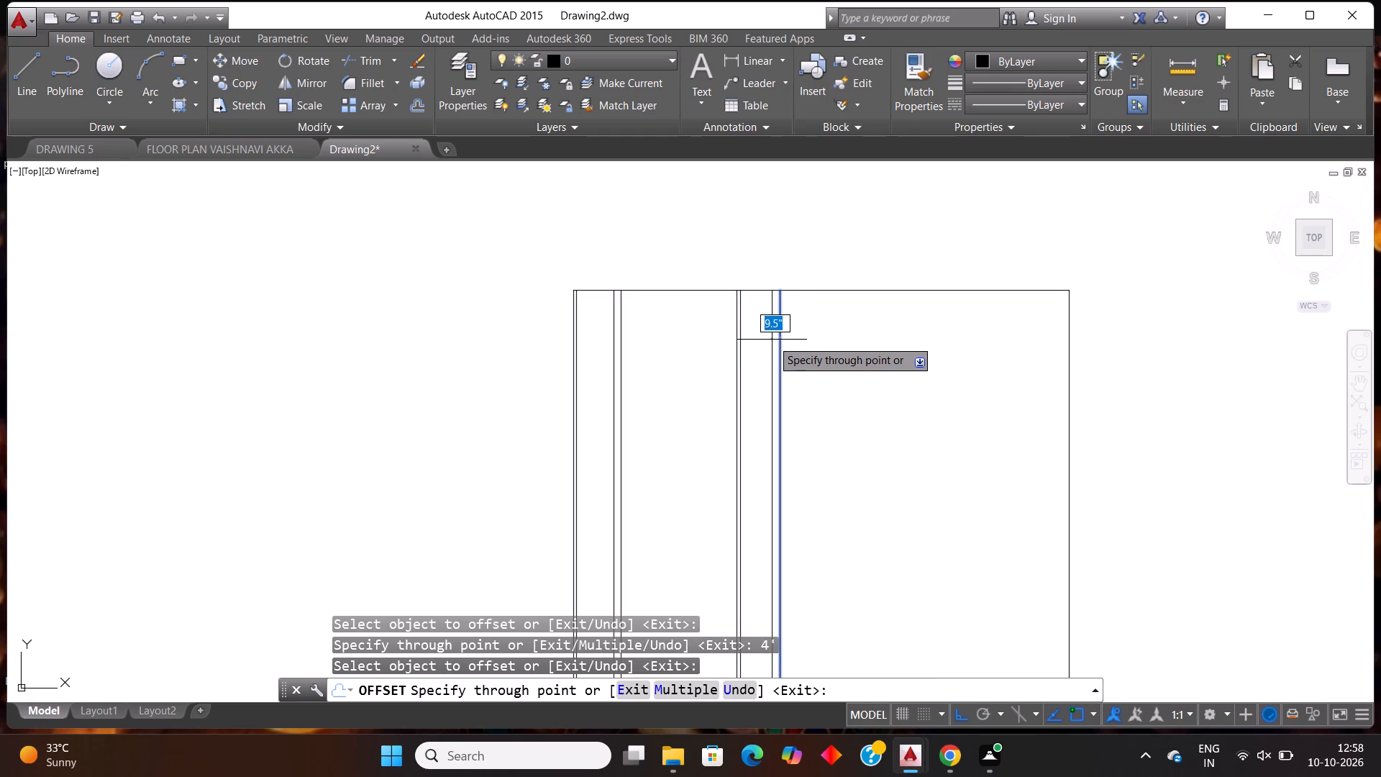
{"action": "type", "text": "4\""}
{"action": "key", "text": "Return"}
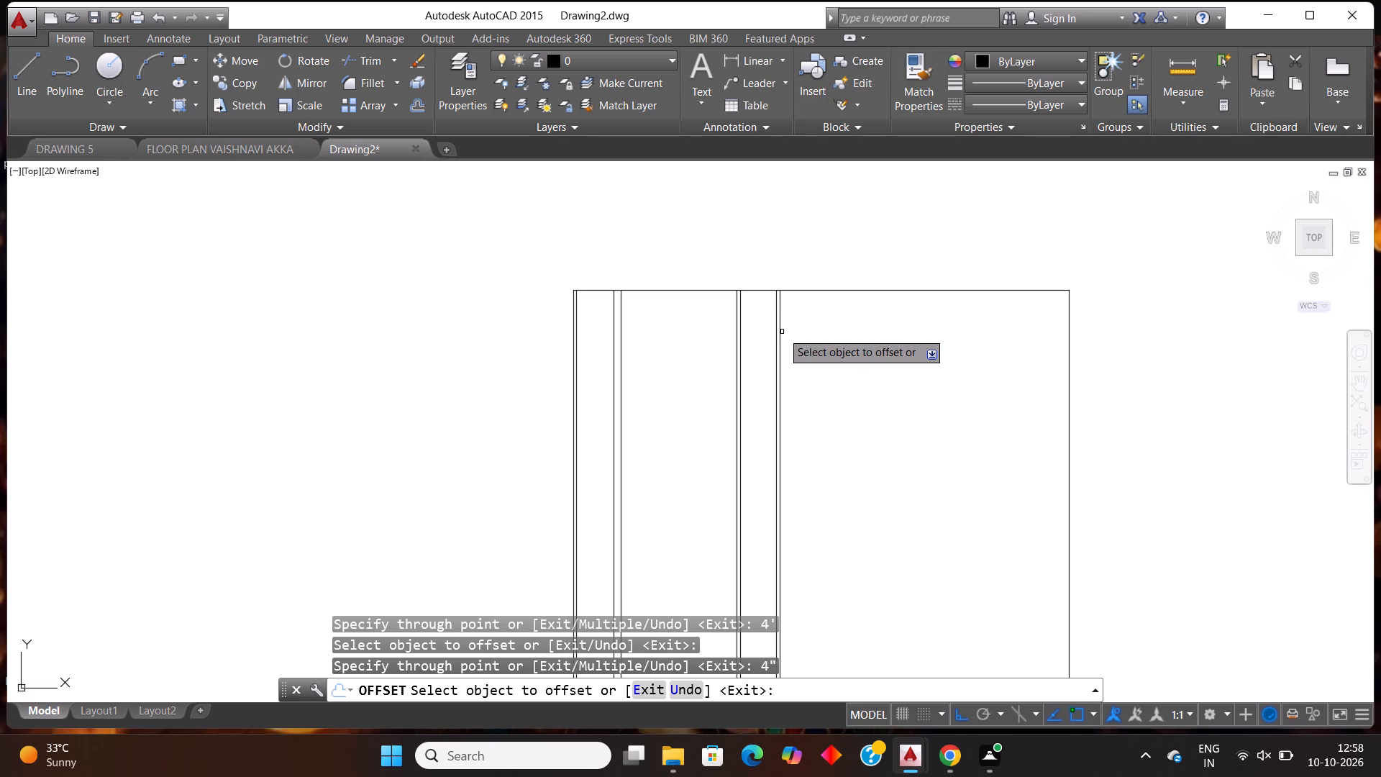
Offset the second partition's right face 10'2" to the right.
{"action": "left_click", "coordinate": [781, 342]}
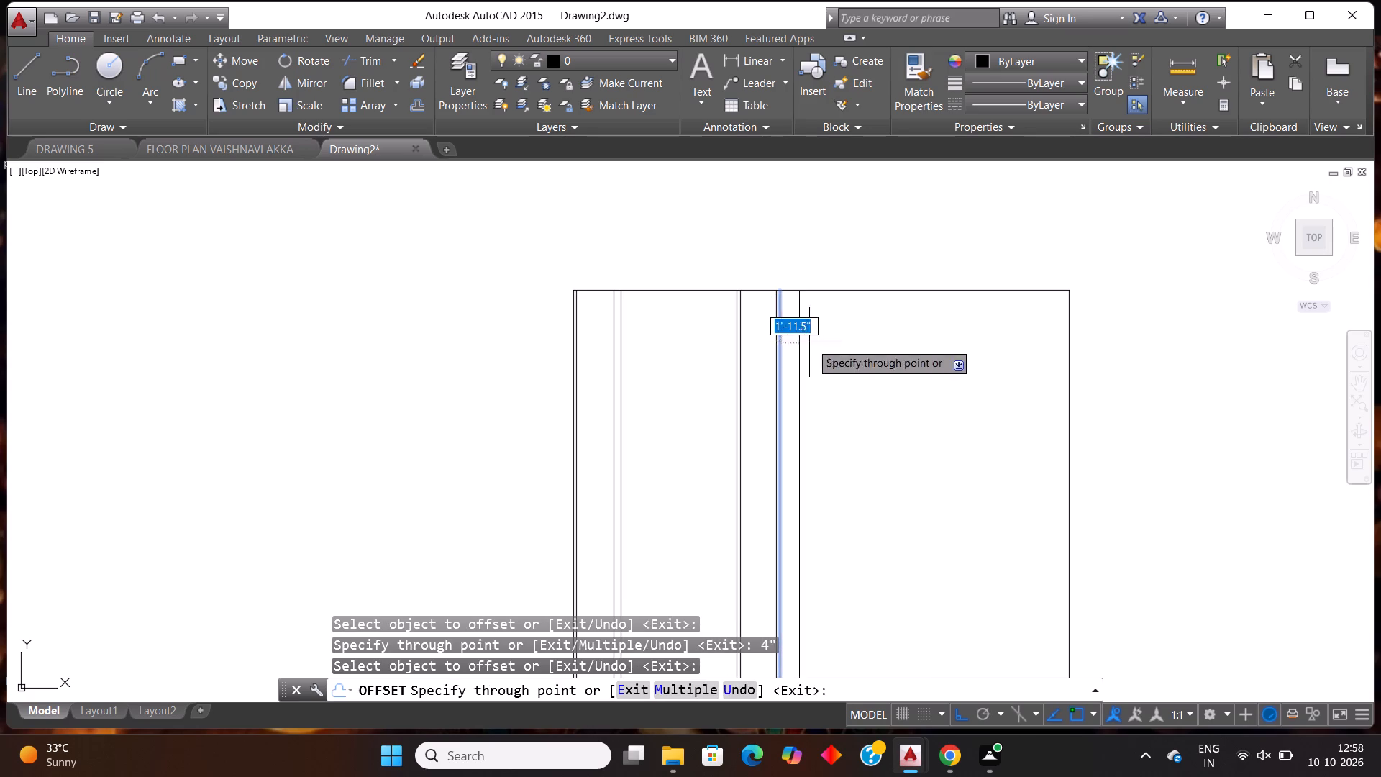
{"action": "type", "text": "10'2\""}
{"action": "key", "text": "Return"}
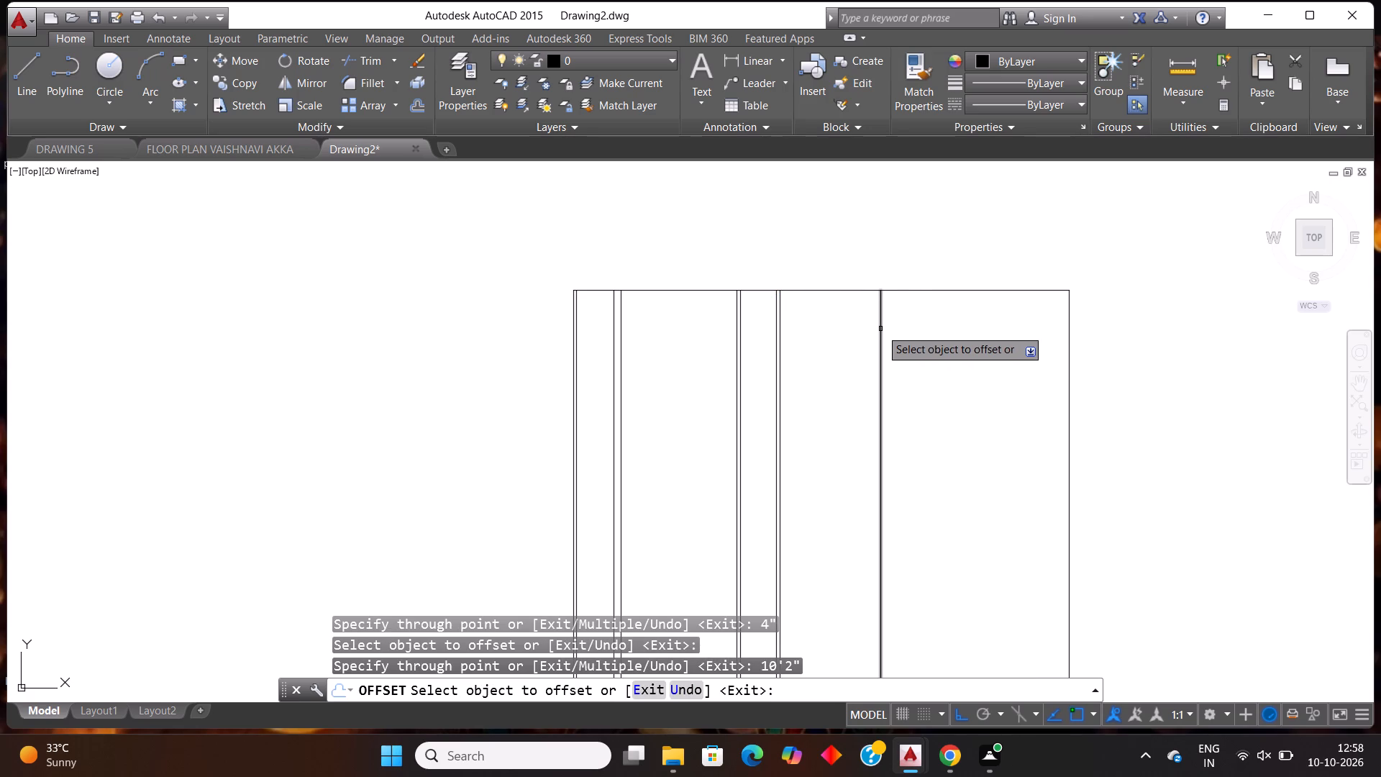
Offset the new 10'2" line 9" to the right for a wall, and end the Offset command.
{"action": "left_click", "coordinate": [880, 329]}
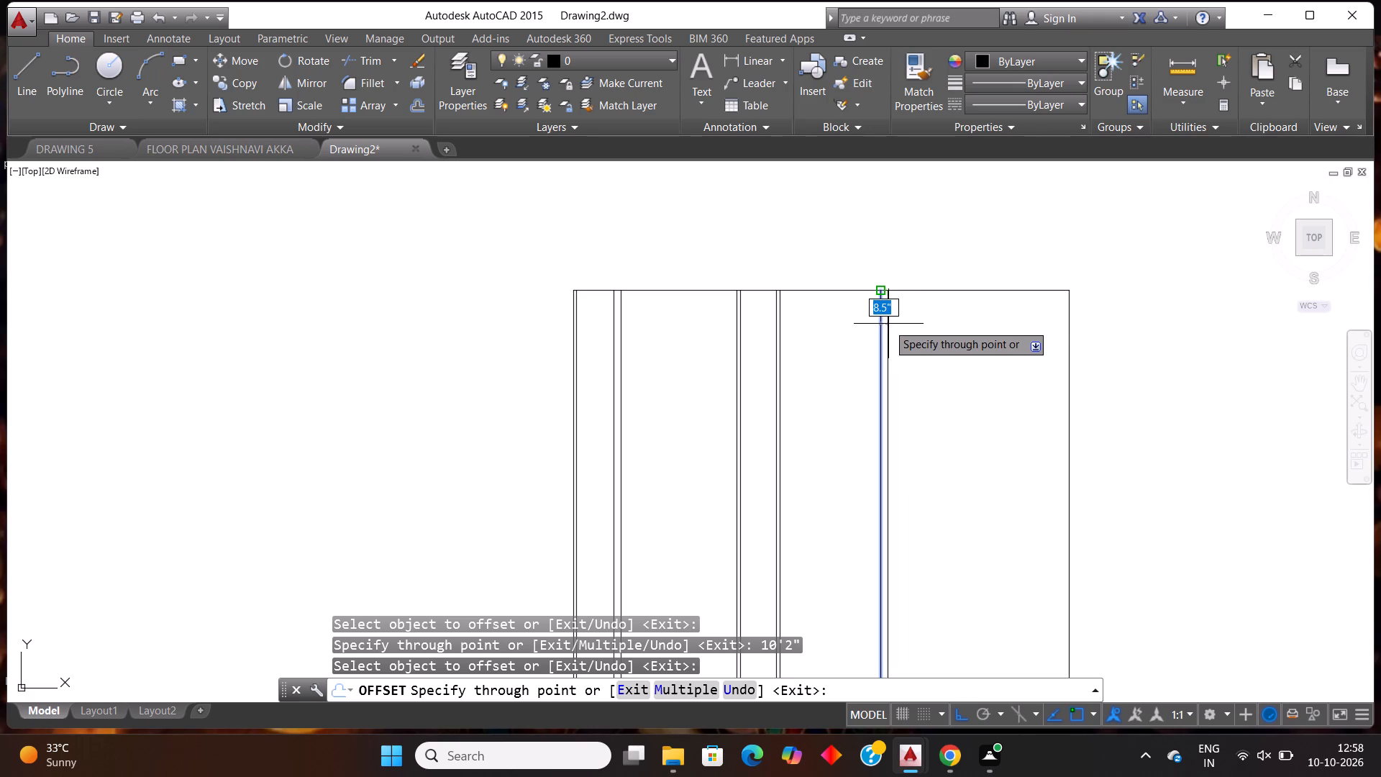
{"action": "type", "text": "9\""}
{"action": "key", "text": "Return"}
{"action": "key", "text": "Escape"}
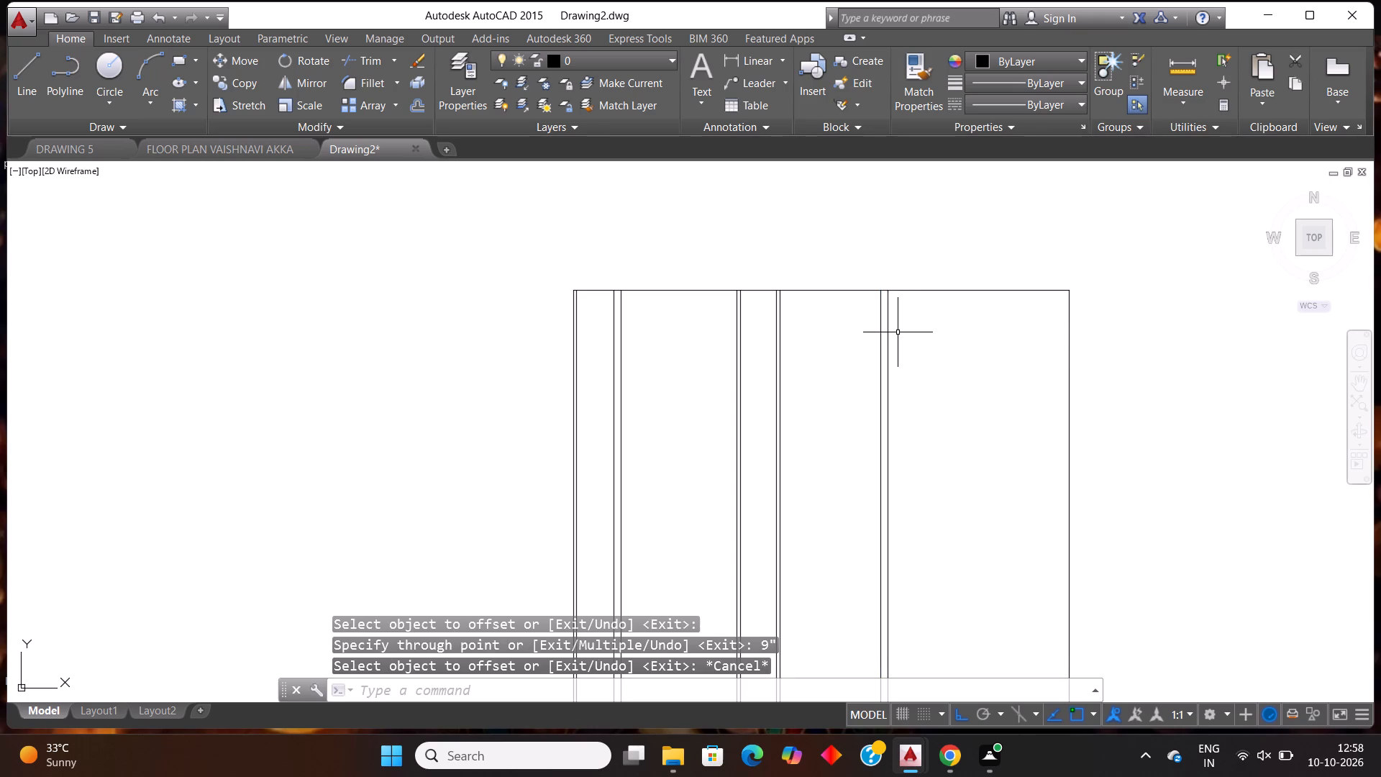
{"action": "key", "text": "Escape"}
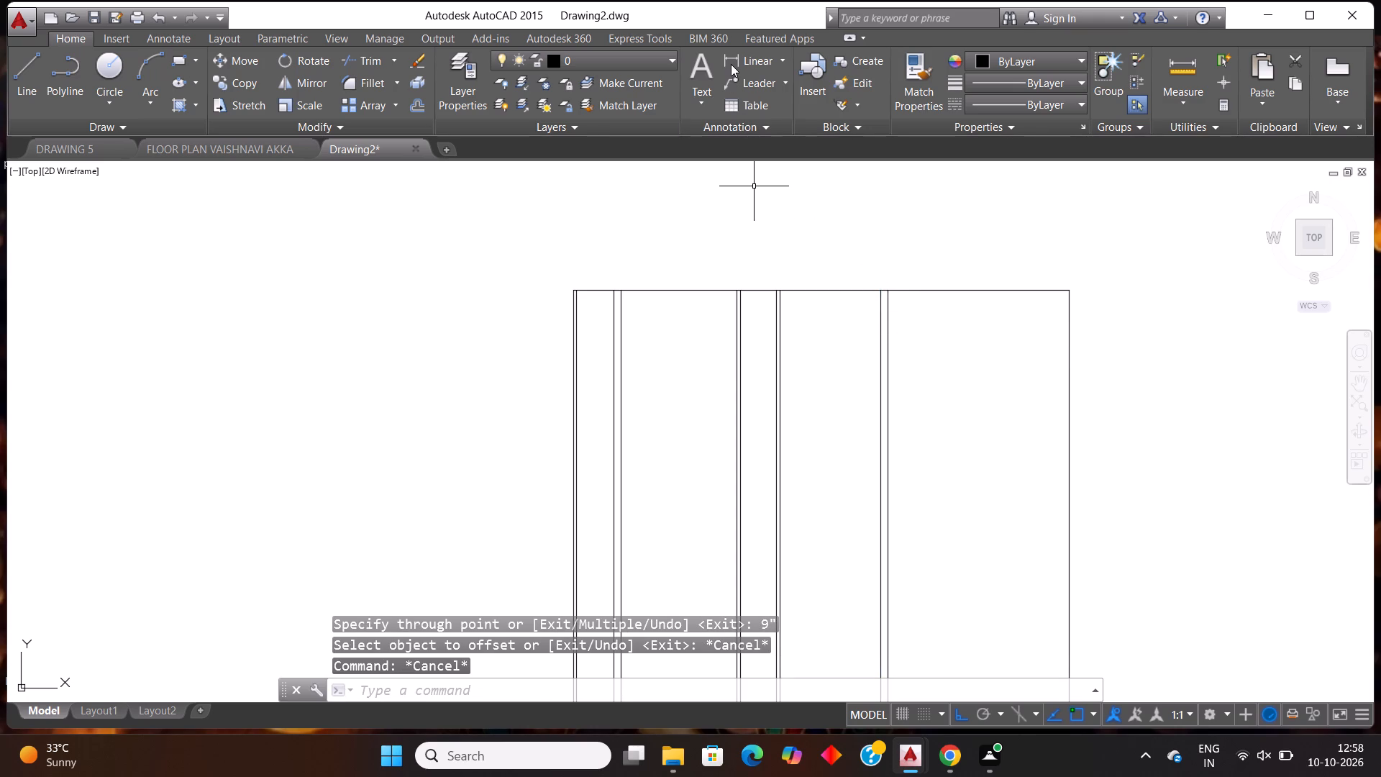
Measure the horizontal distance from the outline's upper-left corner to the right face of the last 9" wall with a linear dimension.
{"action": "left_click", "coordinate": [731, 64]}
{"action": "left_click", "coordinate": [570, 286]}
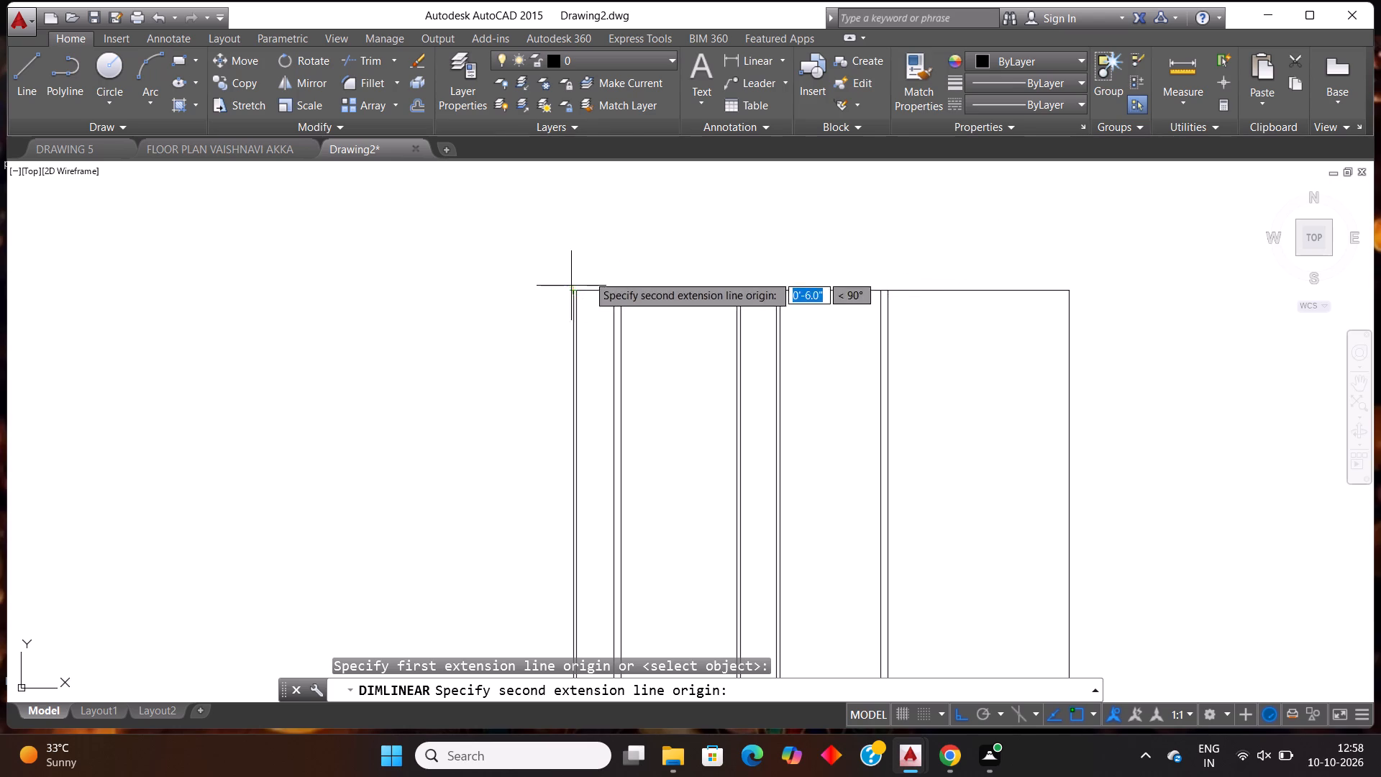
{"action": "left_click", "coordinate": [886, 292]}
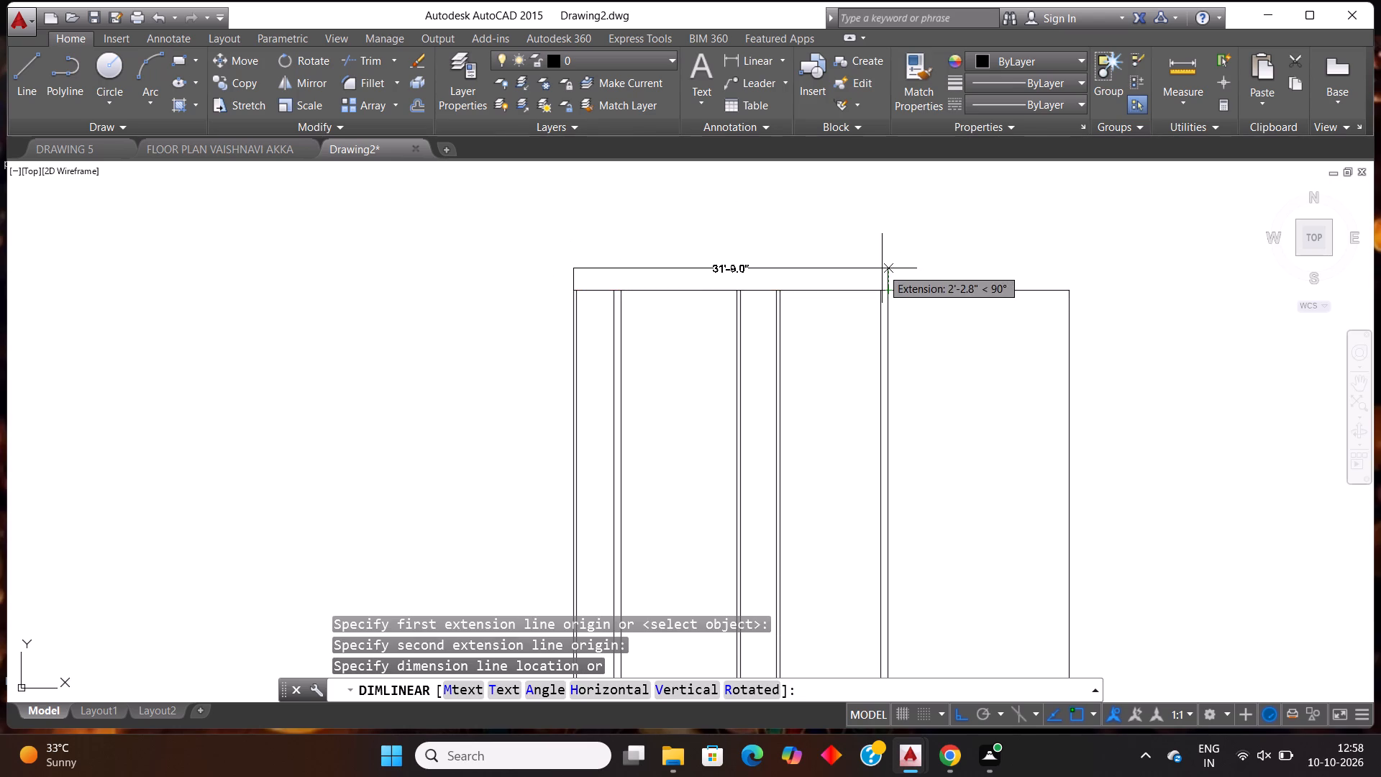
{"action": "key", "text": "Escape"}
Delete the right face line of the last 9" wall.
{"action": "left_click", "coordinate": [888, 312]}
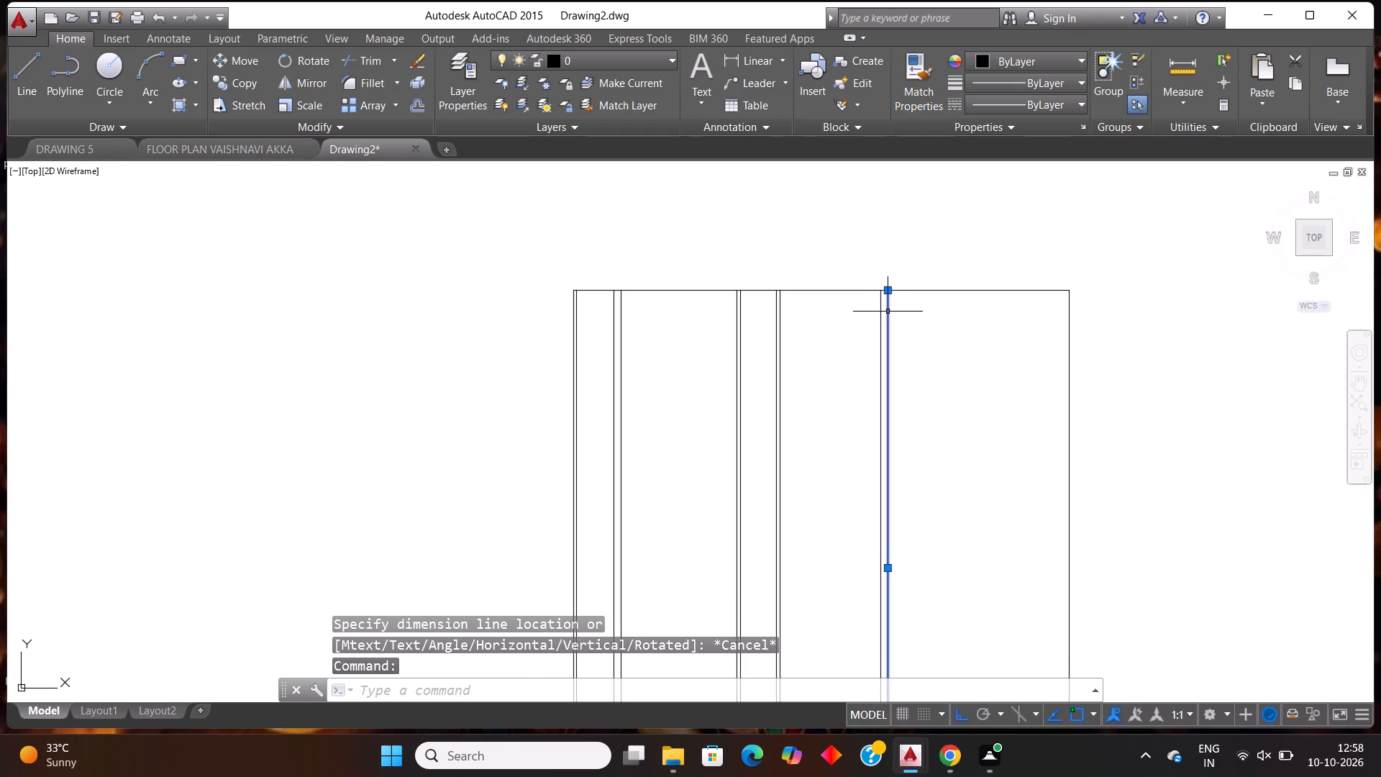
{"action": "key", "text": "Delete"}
Offset the remaining line of the last wall 9" to the left to form the wall on its inner side.
{"action": "type", "text": "off"}
{"action": "key", "text": "Return"}
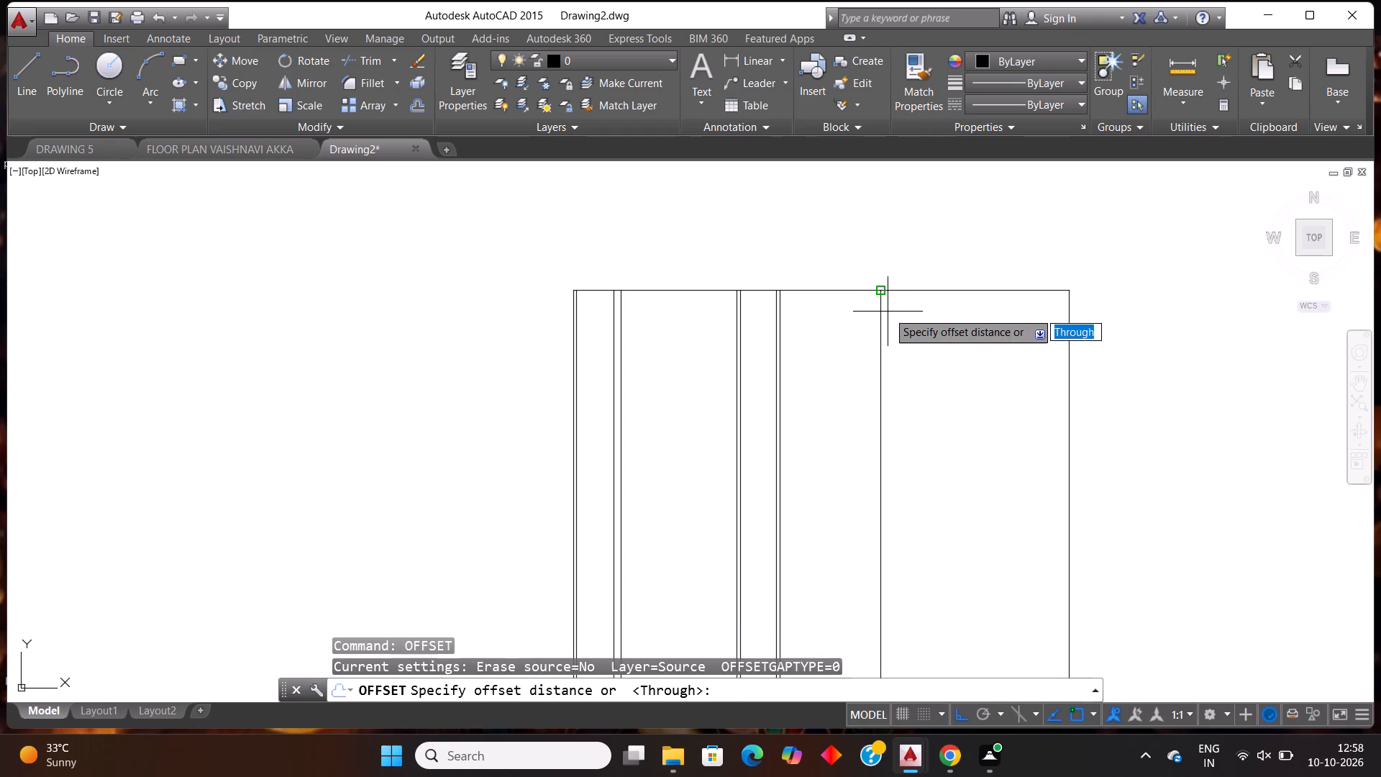
{"action": "key", "text": "Return"}
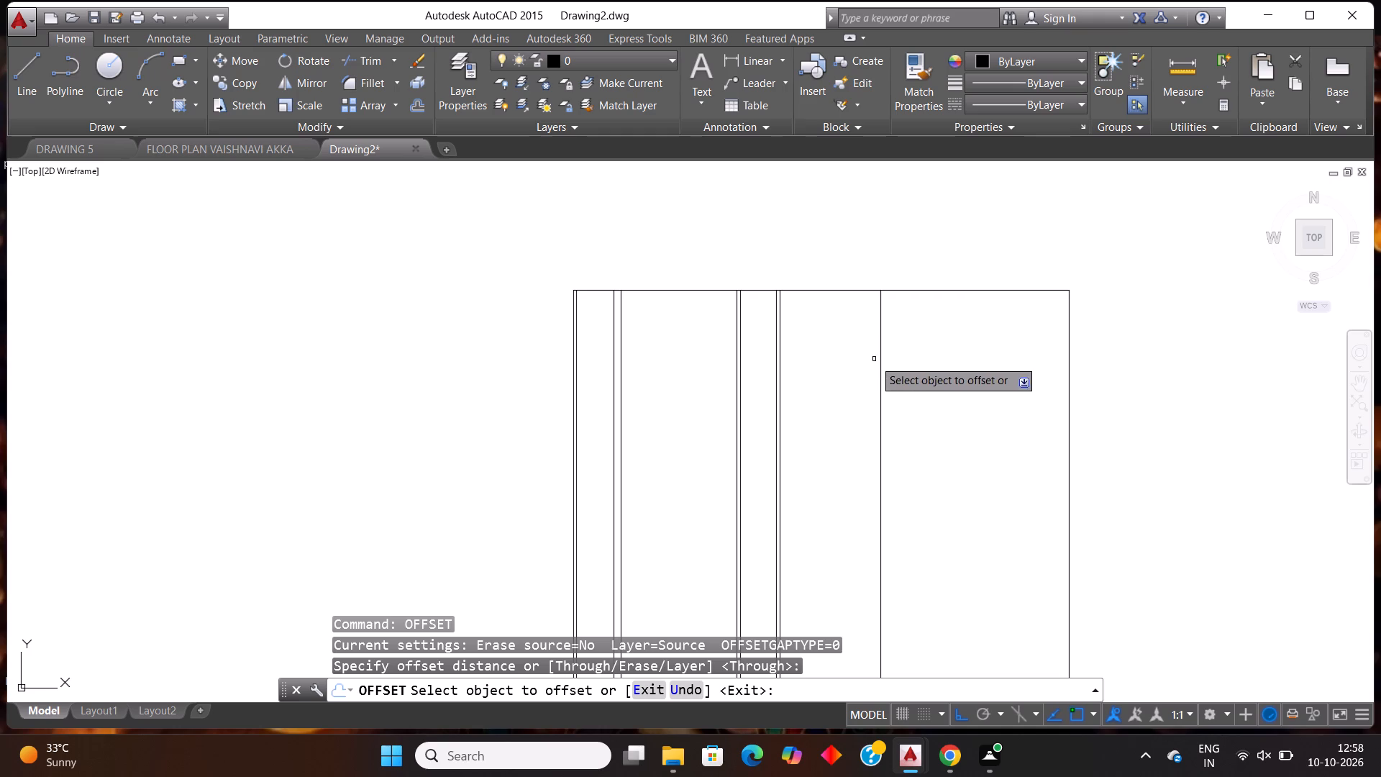
{"action": "left_click", "coordinate": [881, 378]}
{"action": "type", "text": "9\""}
{"action": "key", "text": "Return"}
{"action": "key", "text": "Escape"}
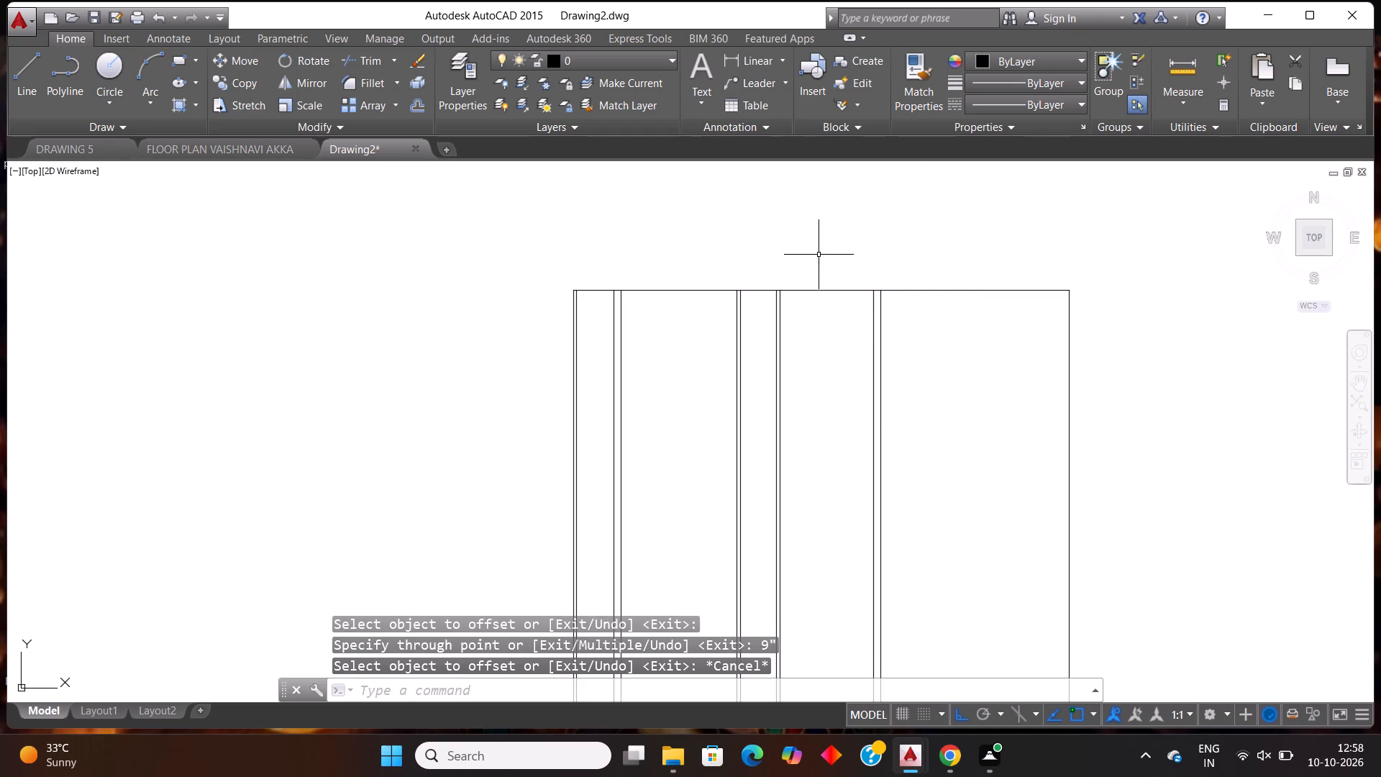
Measure the horizontal distance from the outline's upper-left corner to the right face of the rebuilt 9" wall with a linear dimension.
{"action": "left_click", "coordinate": [741, 55]}
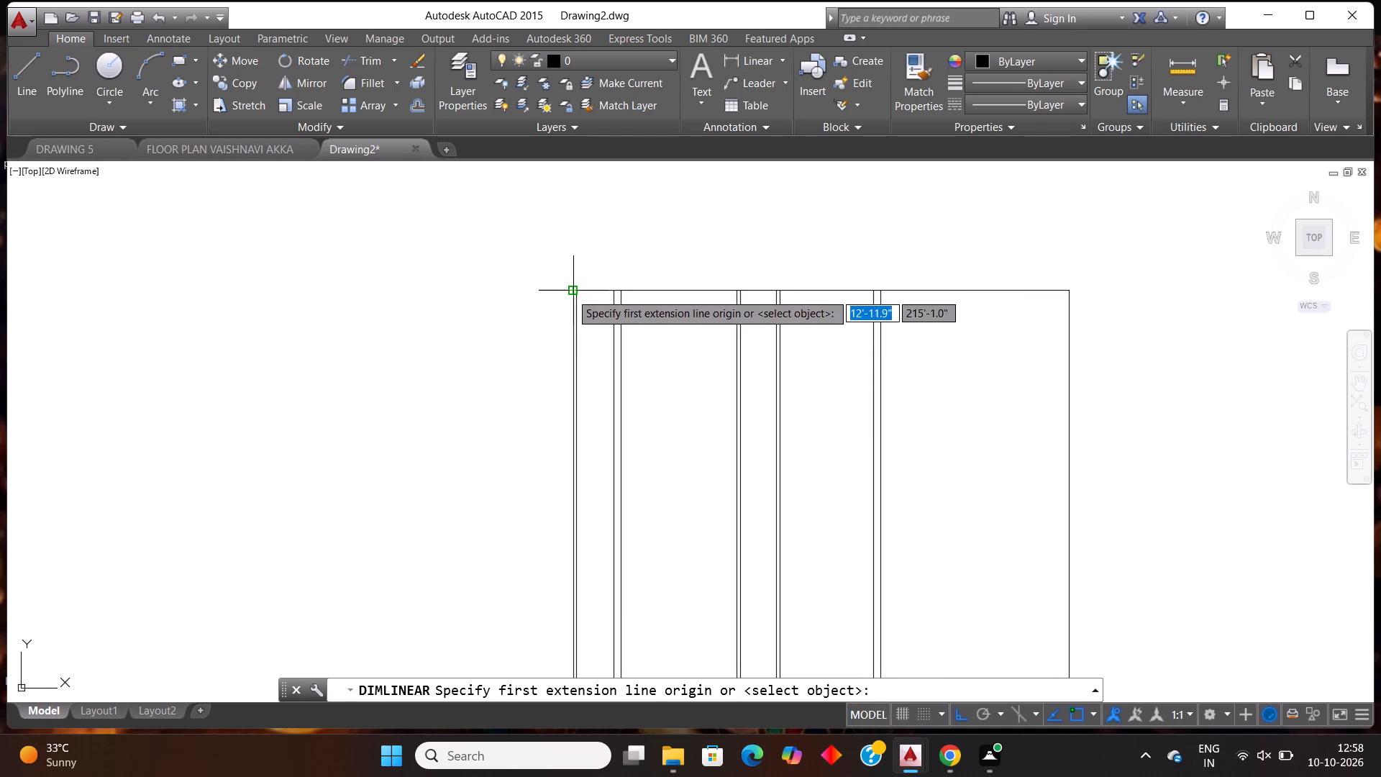
{"action": "left_click", "coordinate": [570, 293]}
{"action": "left_click", "coordinate": [883, 286]}
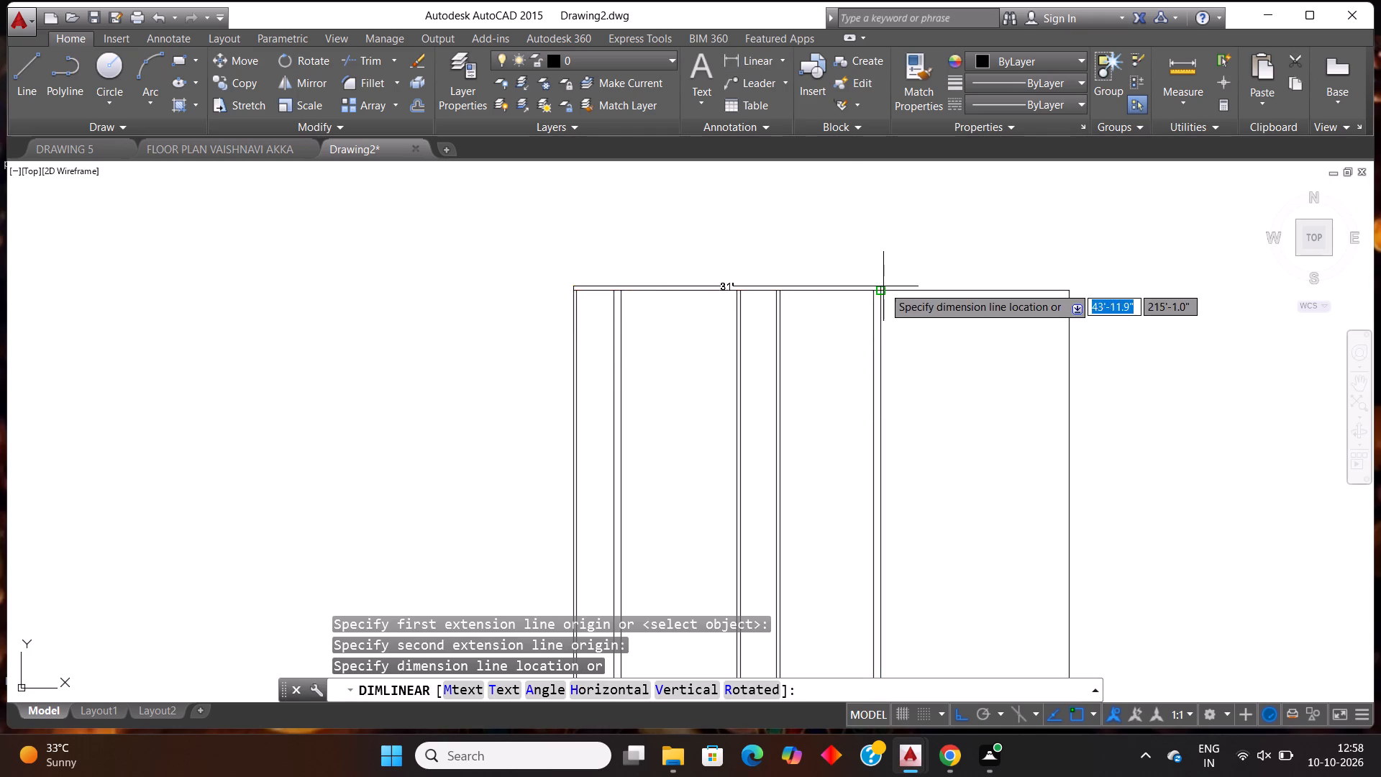
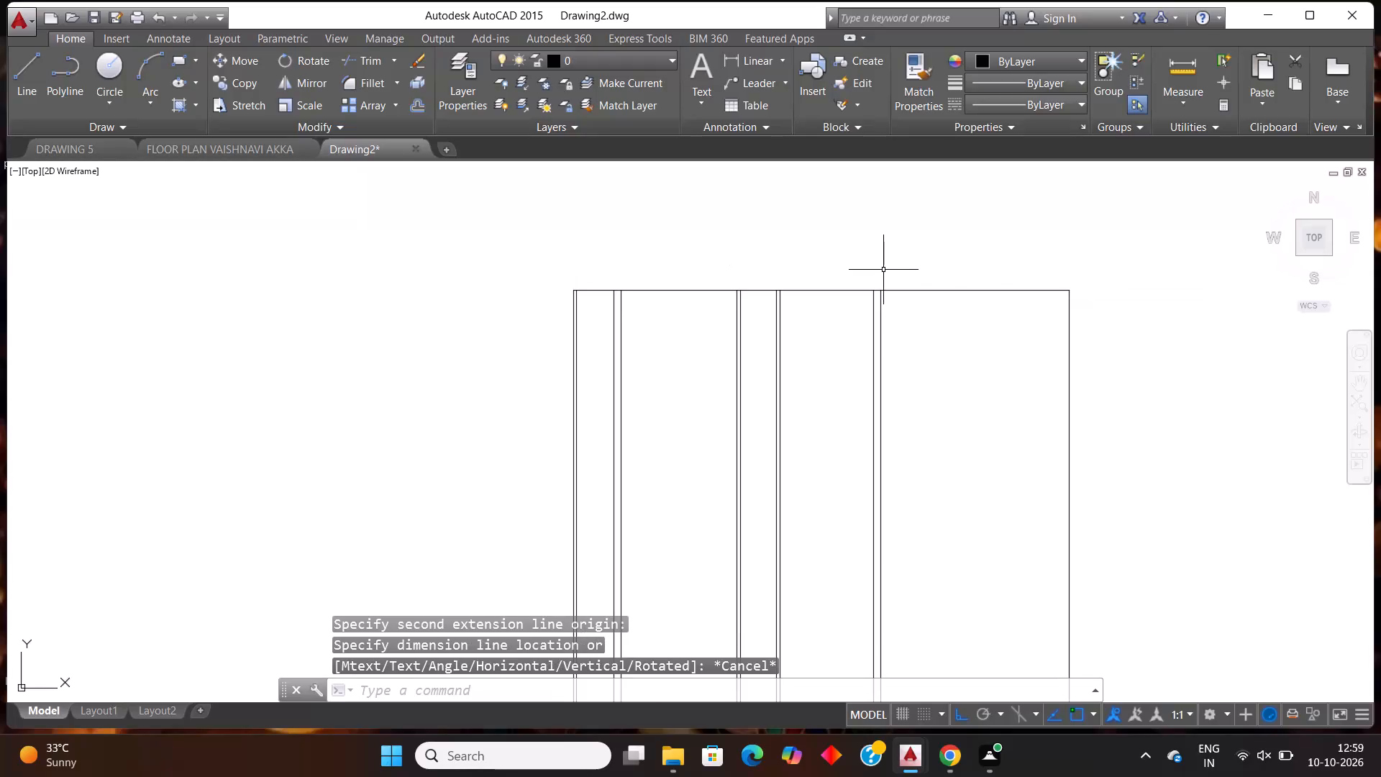
Offset the last 9" wall's right face 2'6" to the right and that new line a further 4" to form a 4" wall.
{"action": "type", "text": "og"}
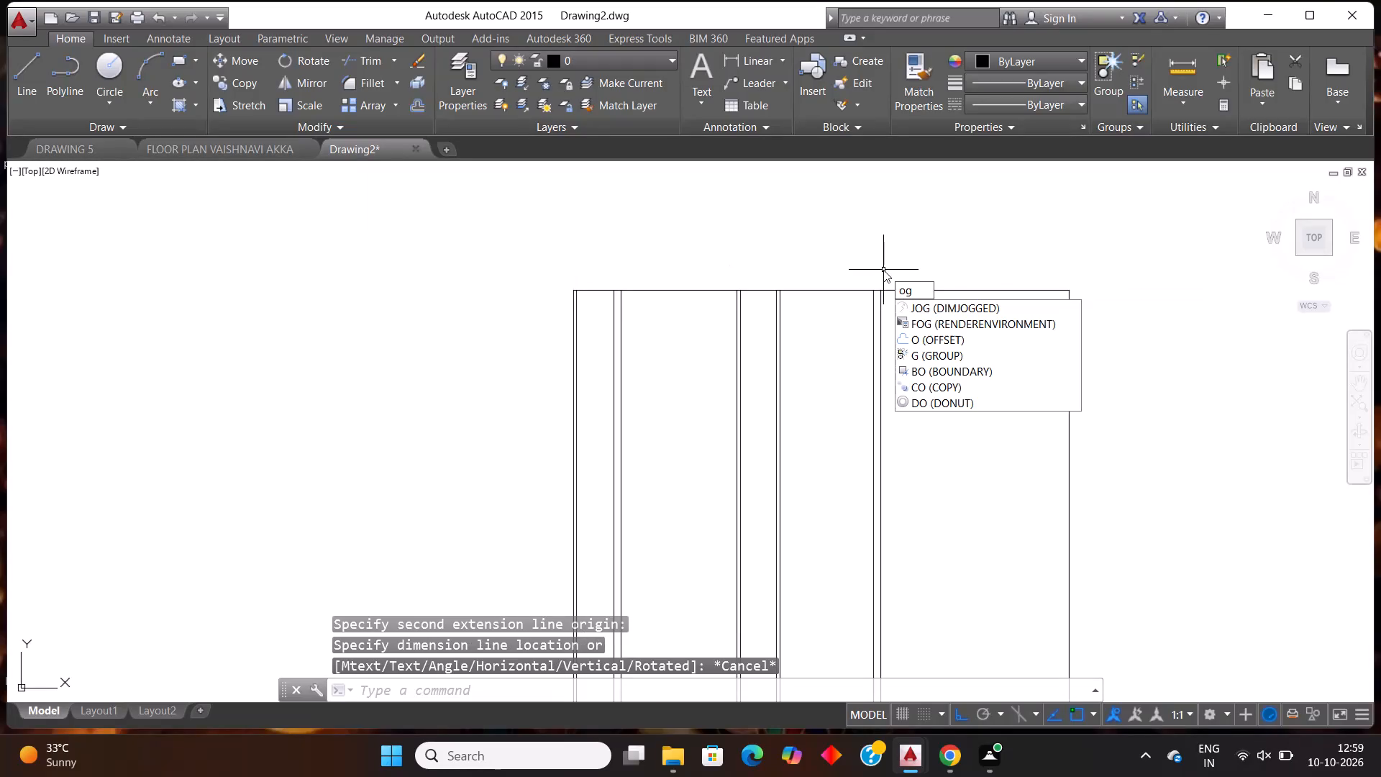
{"action": "key", "text": "BackSpace"}
{"action": "type", "text": "ff"}
{"action": "key", "text": "Return"}
{"action": "key", "text": "Return"}
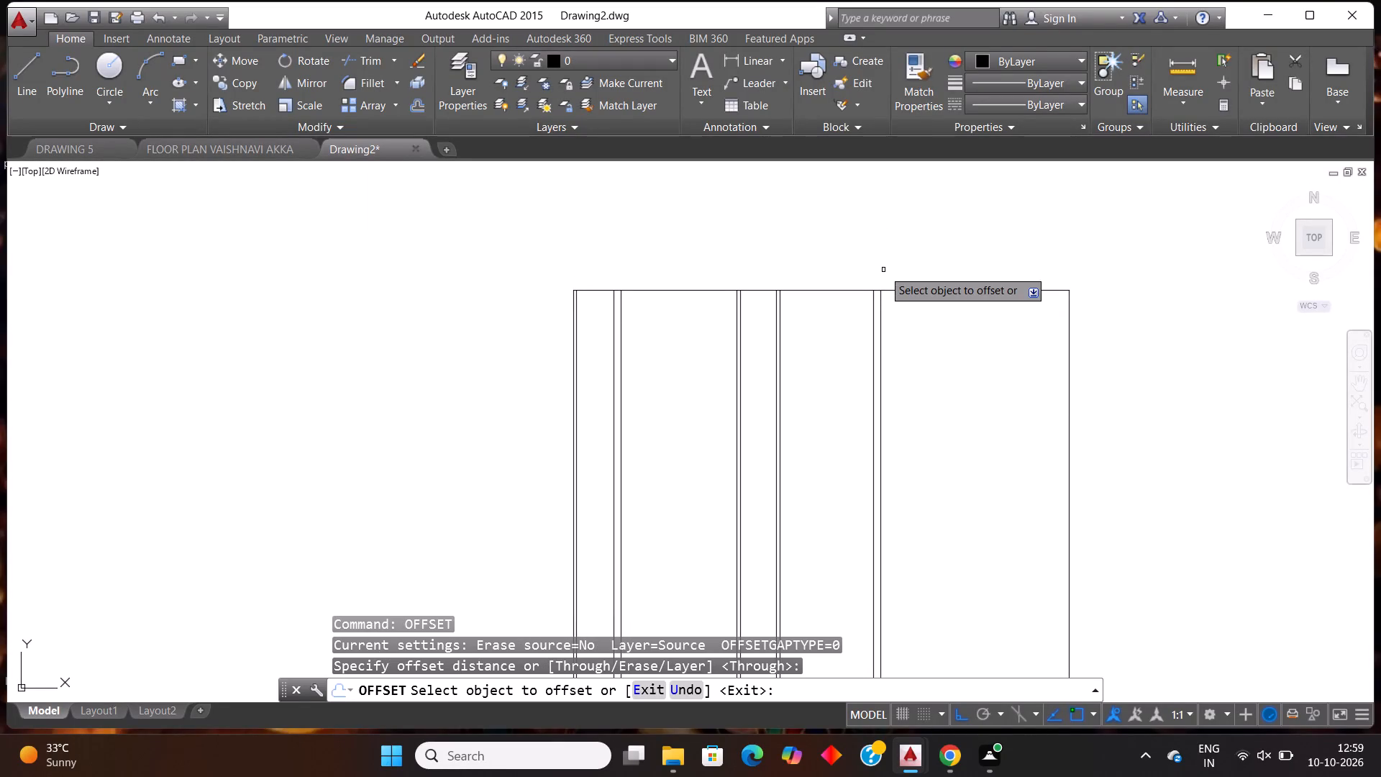
{"action": "left_click", "coordinate": [881, 316]}
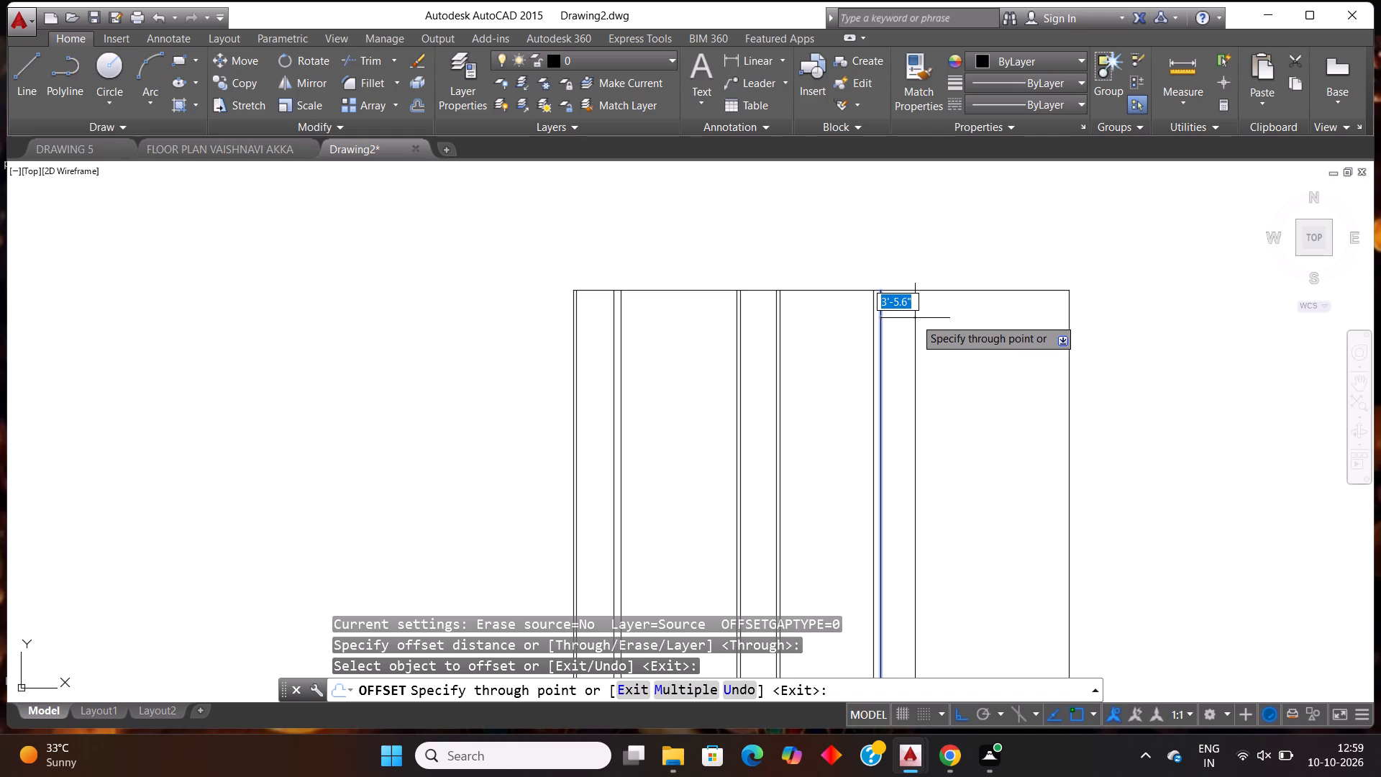
{"action": "type", "text": "2'6\""}
{"action": "key", "text": "Return"}
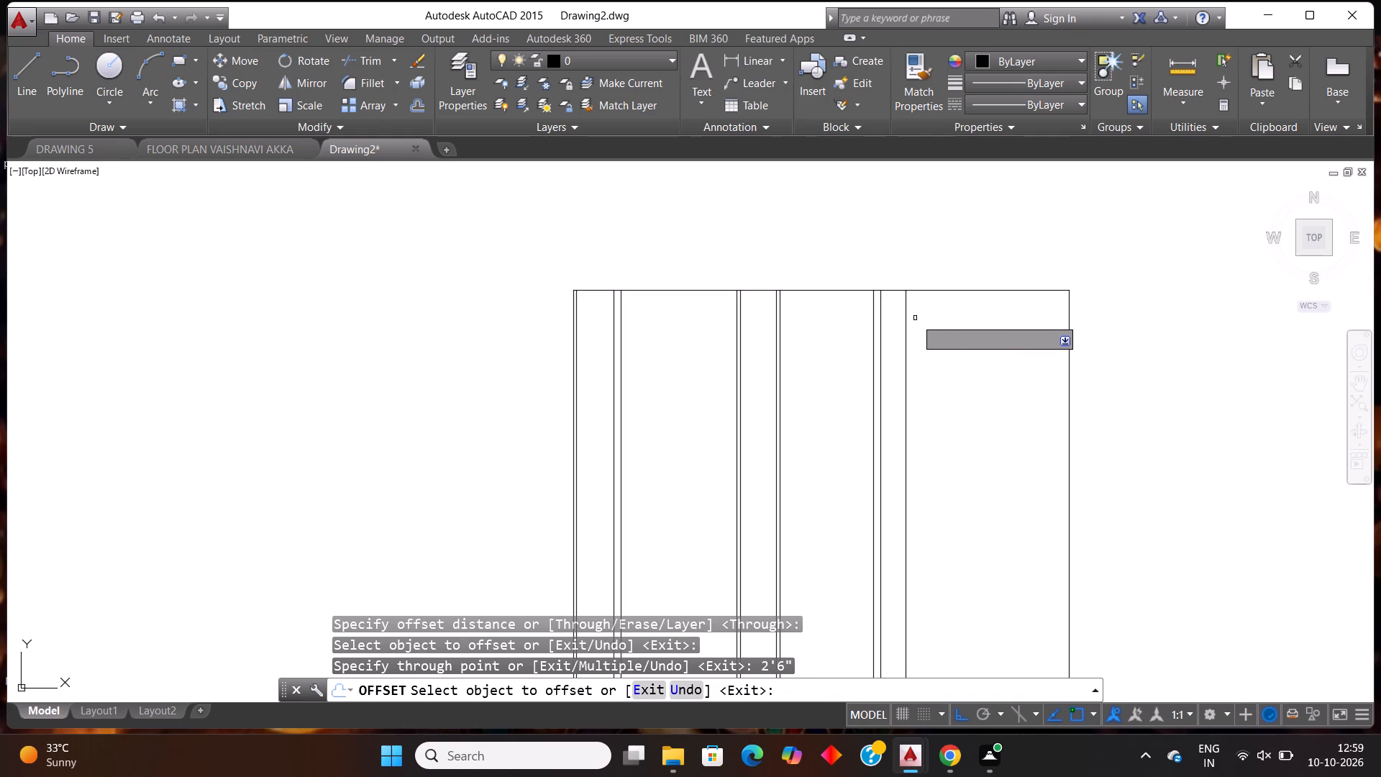
{"action": "left_click", "coordinate": [906, 328]}
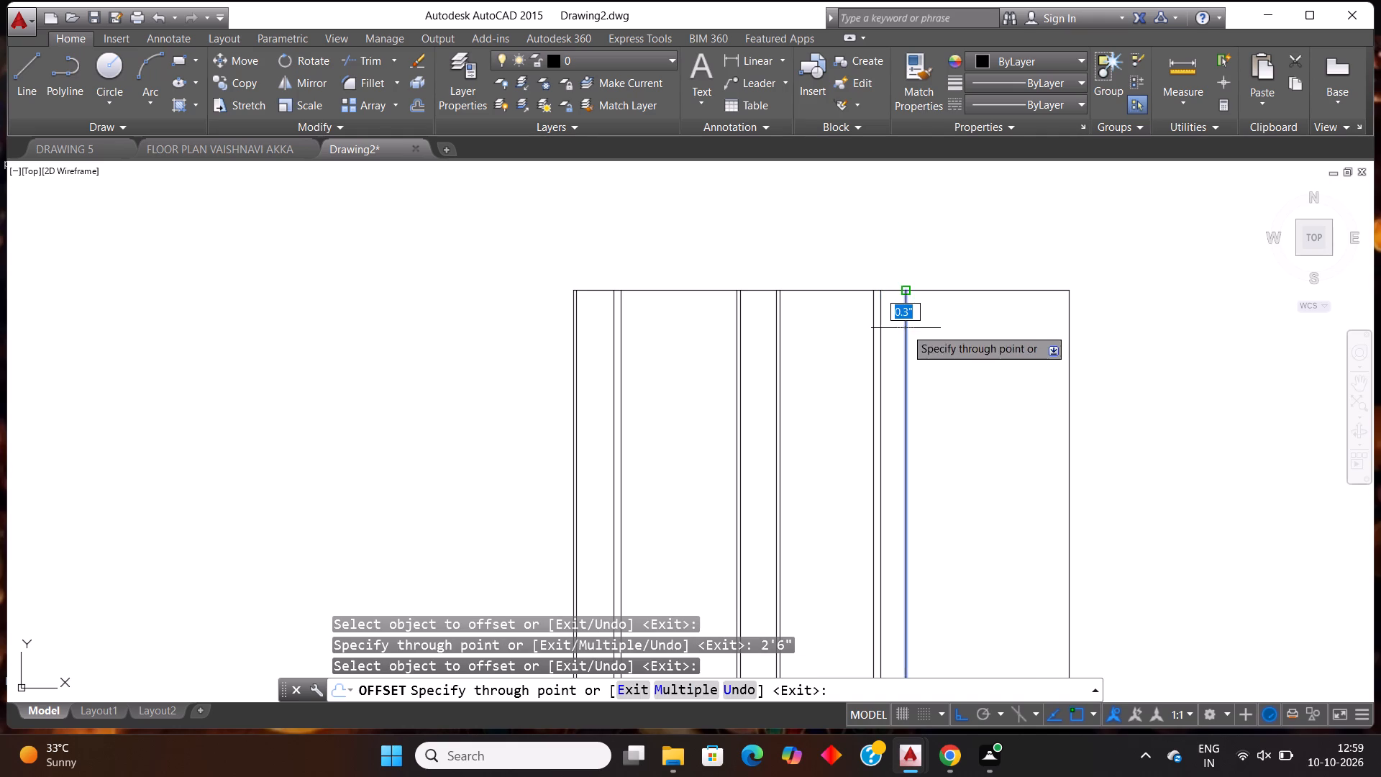
{"action": "type", "text": "4\""}
{"action": "key", "text": "Return"}
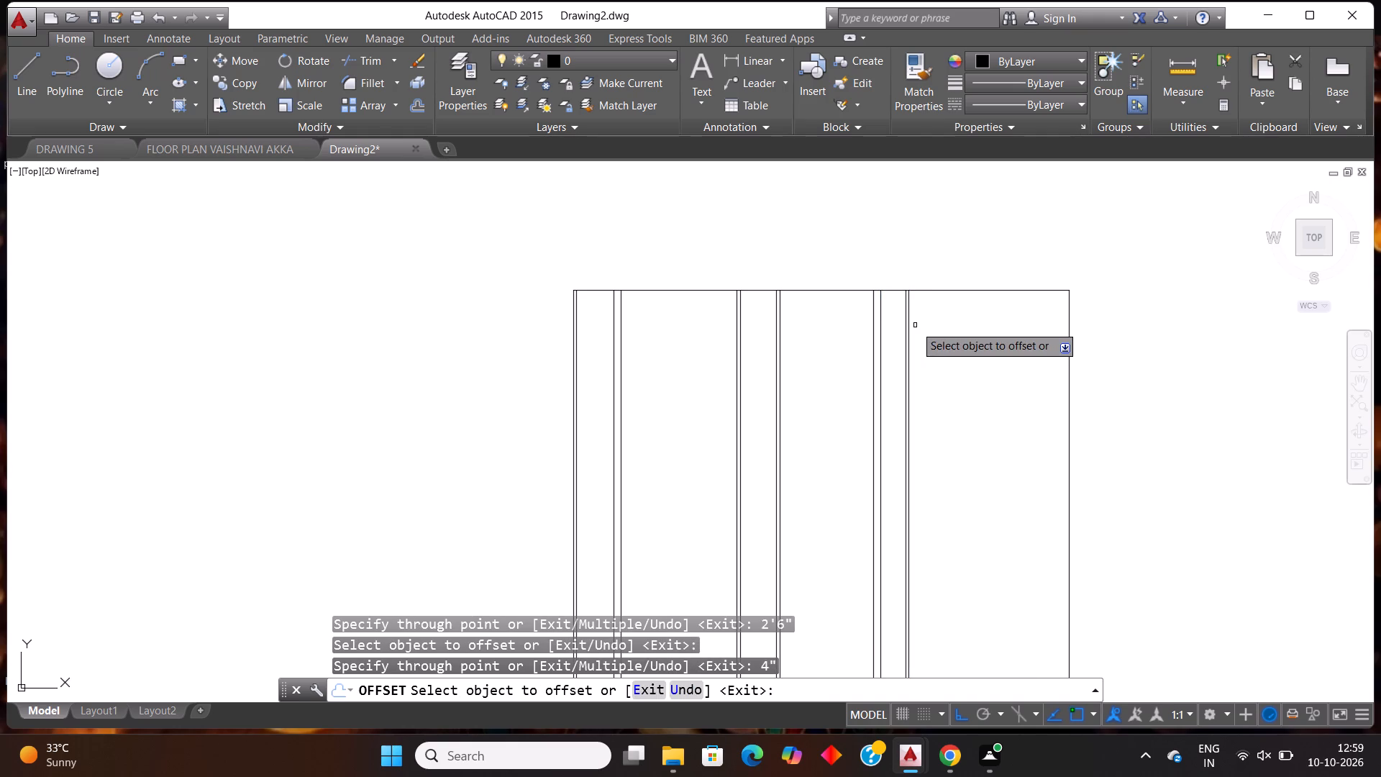
{"action": "key", "text": "Escape"}
Trim the outline's top and bottom edges where they extend beyond the new rightmost 4" wall.
{"action": "type", "text": "tr"}
{"action": "key", "text": "Return"}
{"action": "key", "text": "Return"}
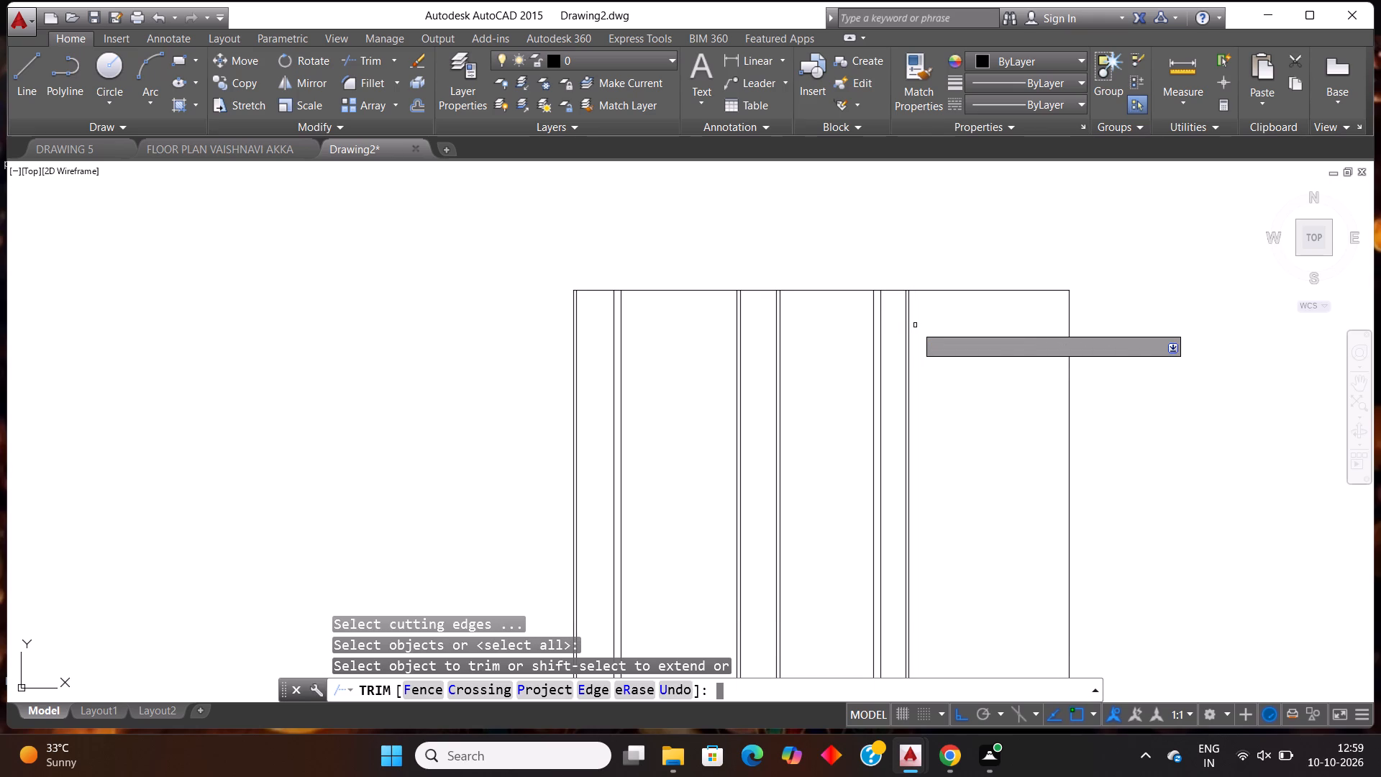
{"action": "left_click", "coordinate": [991, 237]}
{"action": "left_click", "coordinate": [1113, 436]}
{"action": "scroll", "coordinate": [1113, 436], "scroll_direction": "down", "scroll_amount": 1}
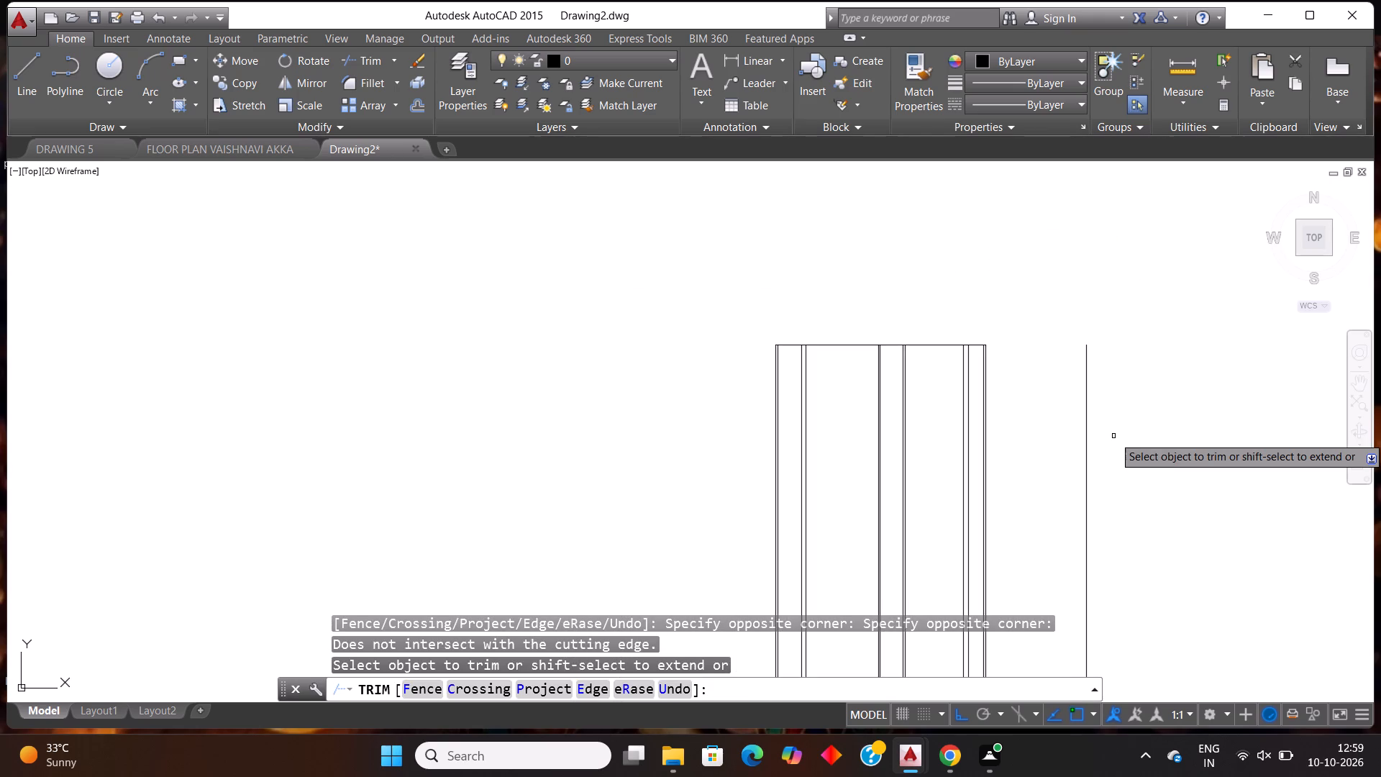
{"action": "scroll", "coordinate": [1113, 436], "scroll_direction": "down", "scroll_amount": 3}
{"action": "scroll", "coordinate": [1118, 495], "scroll_direction": "up", "scroll_amount": 3}
{"action": "left_click_drag", "start_coordinate": [1031, 501], "coordinate": [1037, 498]}
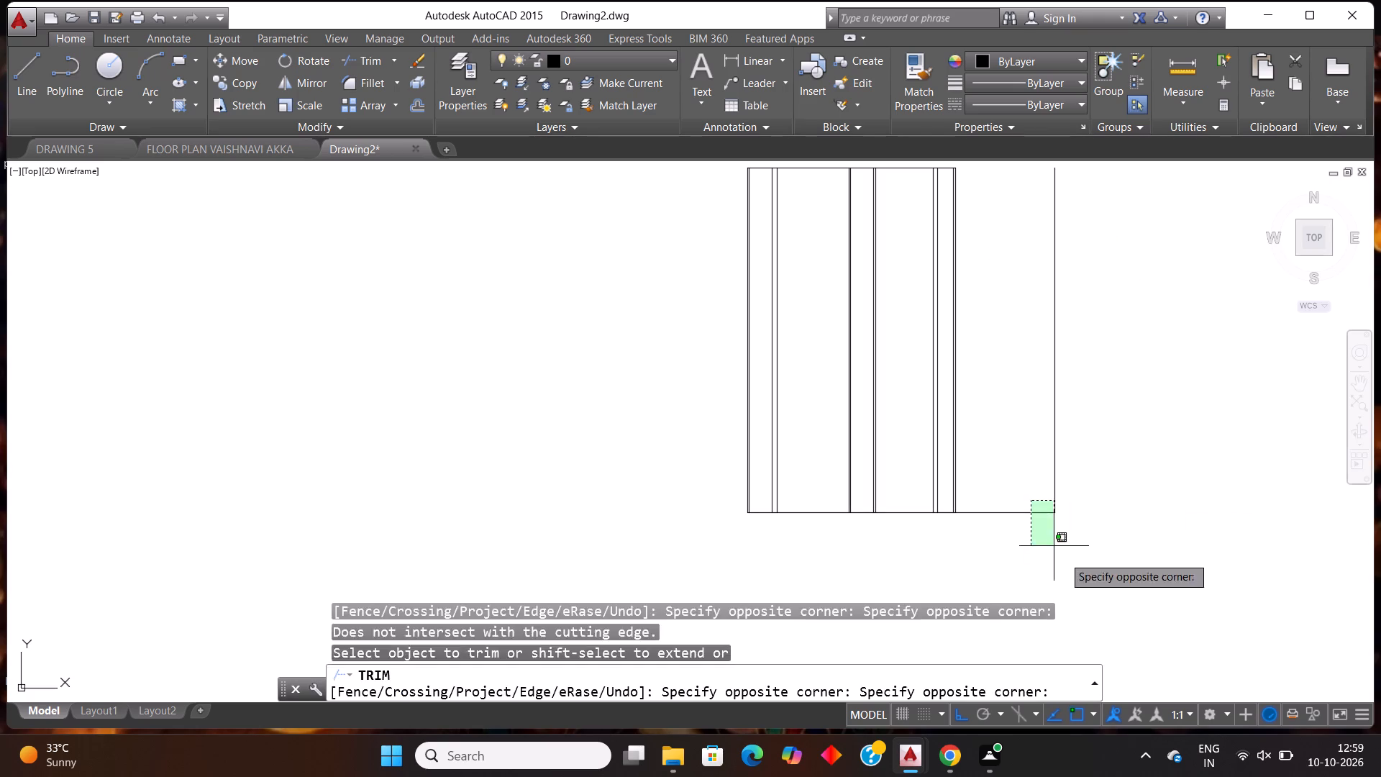
{"action": "left_click", "coordinate": [1065, 558]}
{"action": "key", "text": "Escape"}
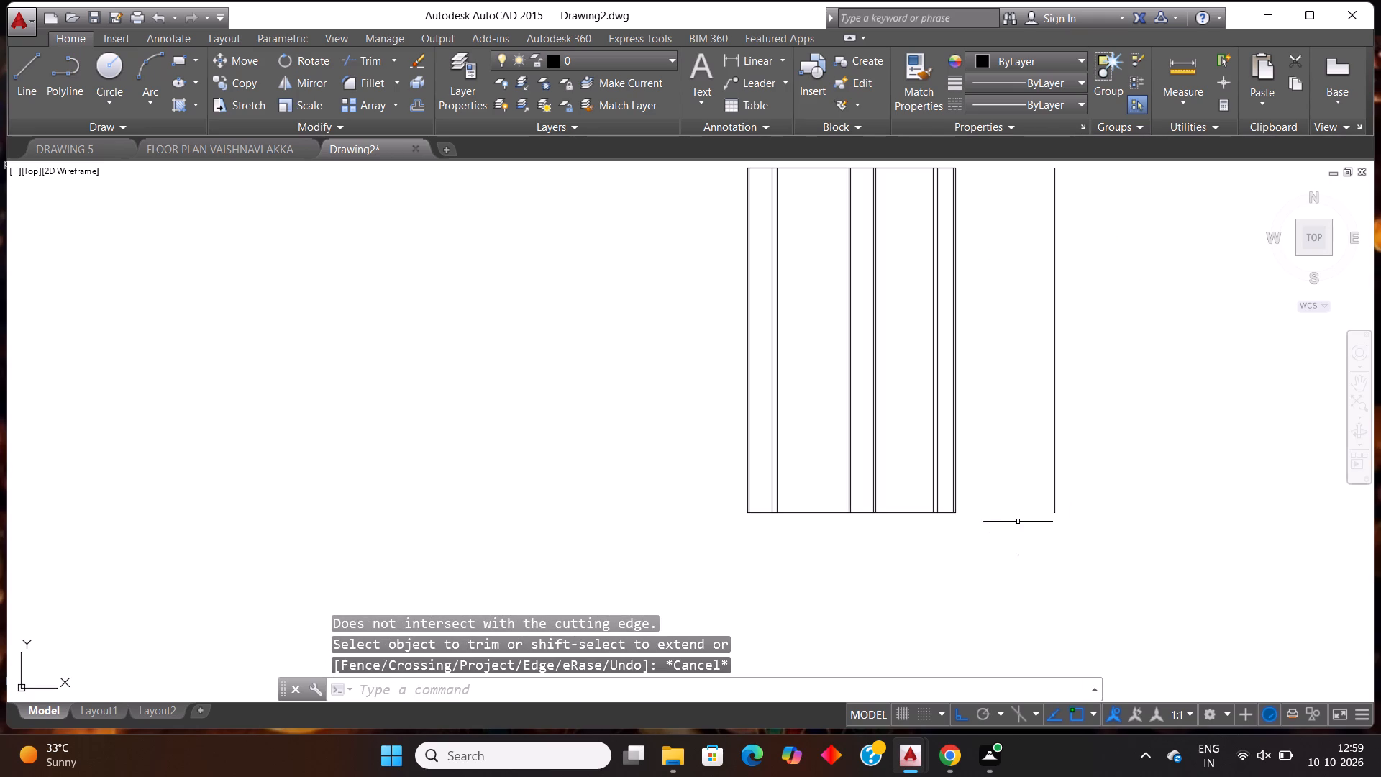
Delete the leftover vertical line of the original outline's right side.
{"action": "left_click", "coordinate": [1056, 465]}
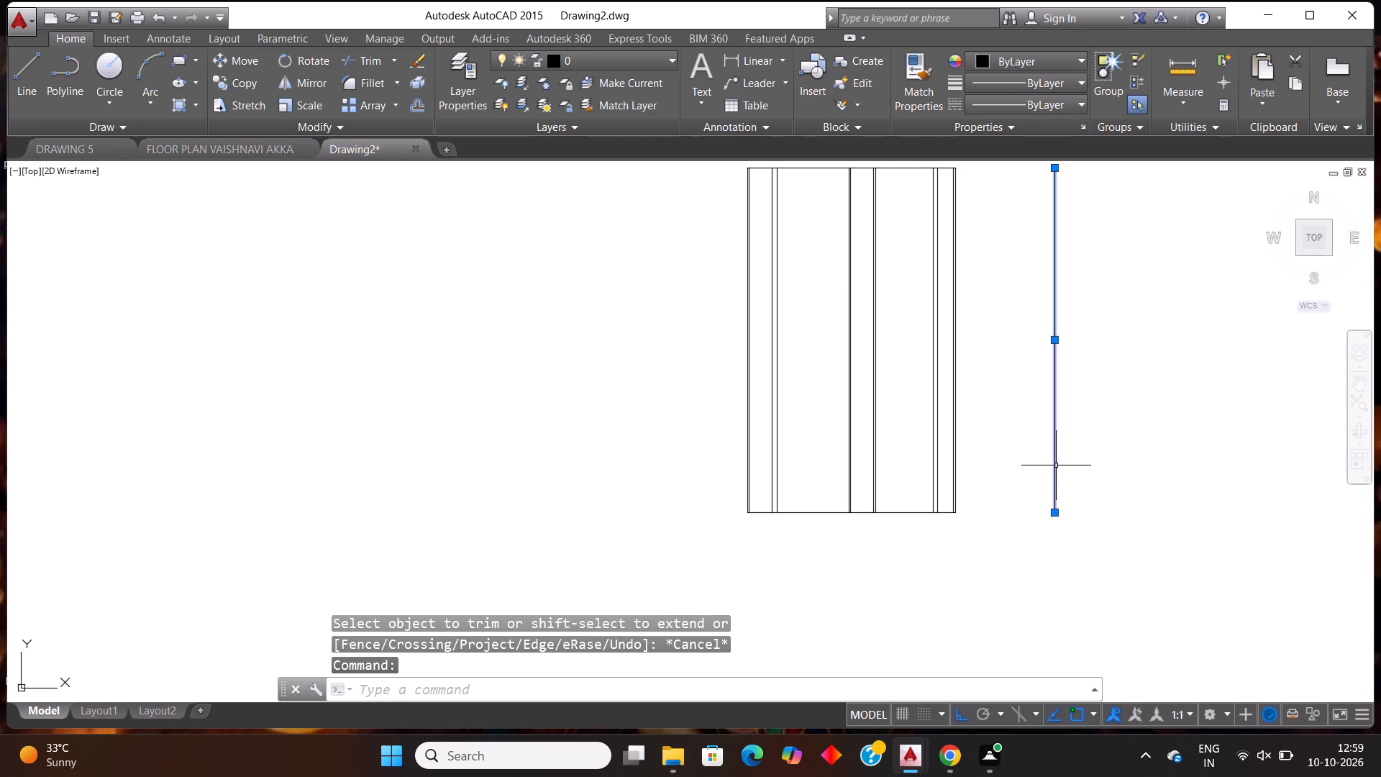
{"action": "key", "text": "Delete"}
Offset the outline's top edge 9" downward to form the top exterior wall.
{"action": "scroll", "coordinate": [1056, 465], "scroll_direction": "down", "scroll_amount": 1}
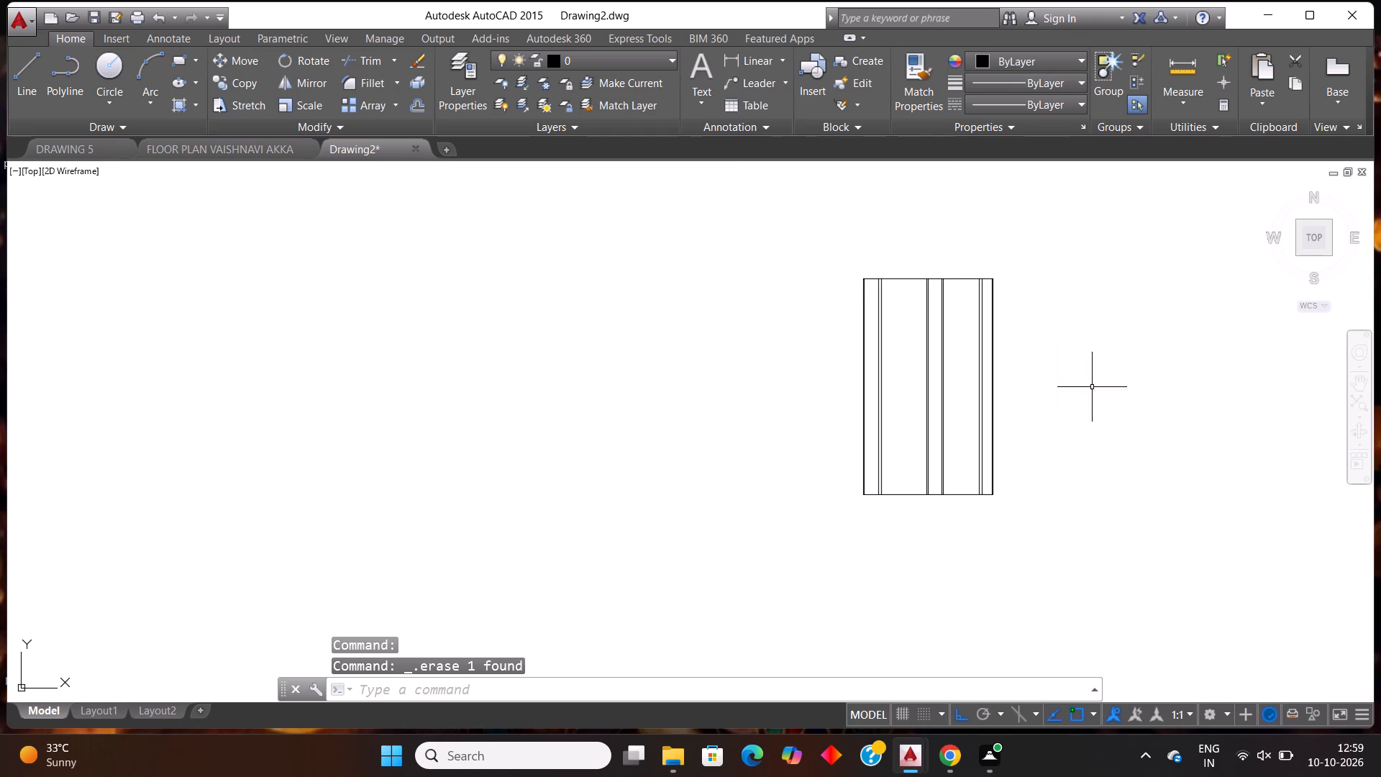
{"action": "scroll", "coordinate": [1091, 307], "scroll_direction": "up", "scroll_amount": 1}
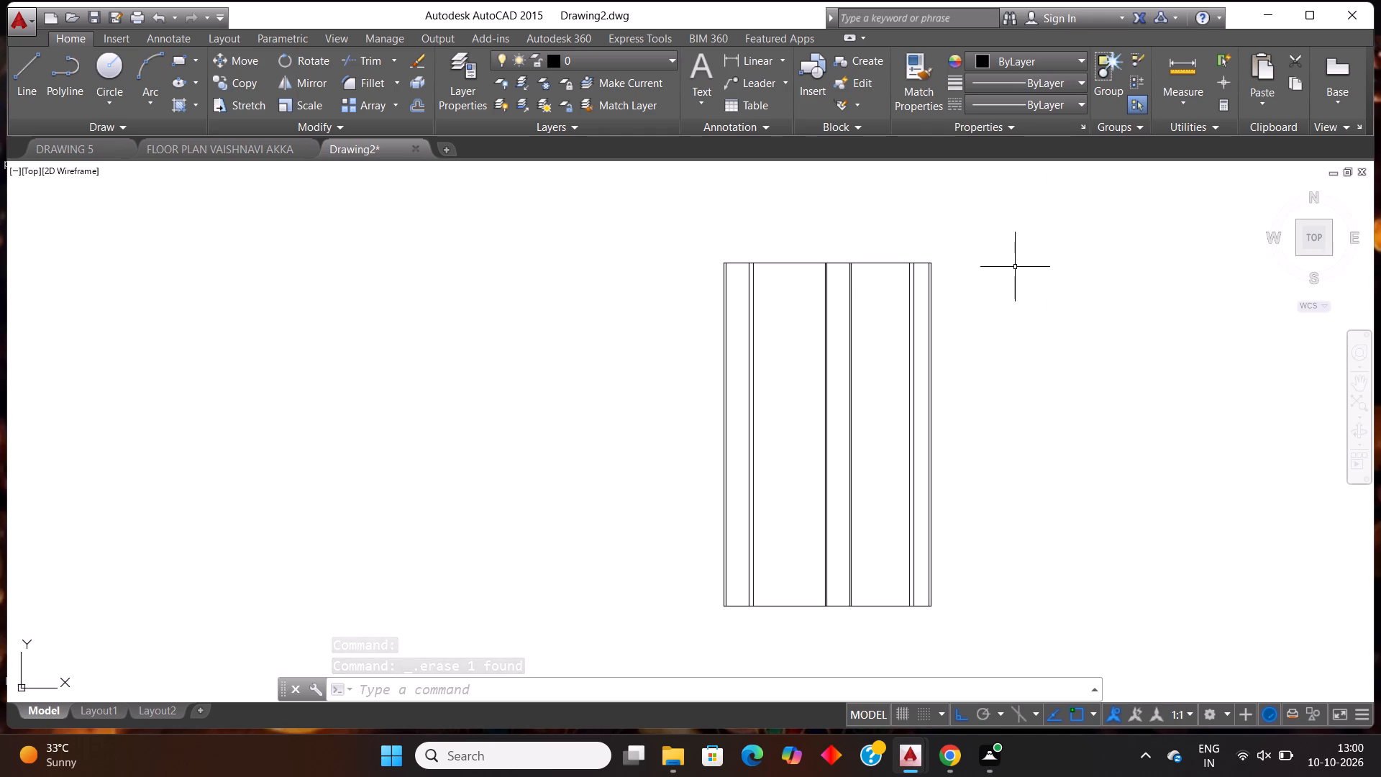
{"action": "scroll", "coordinate": [974, 262], "scroll_direction": "up", "scroll_amount": 1}
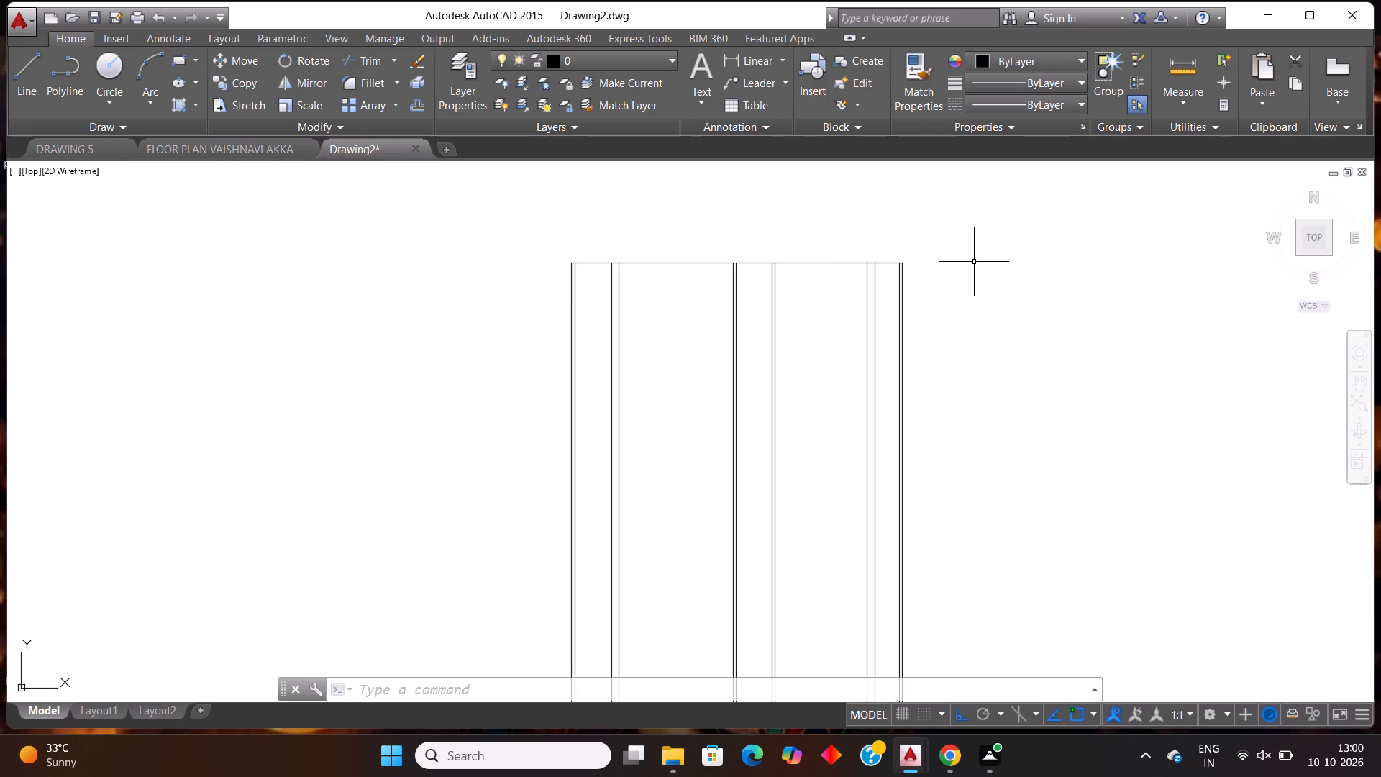
{"action": "type", "text": "off"}
{"action": "key", "text": "Return"}
{"action": "key", "text": "Return"}
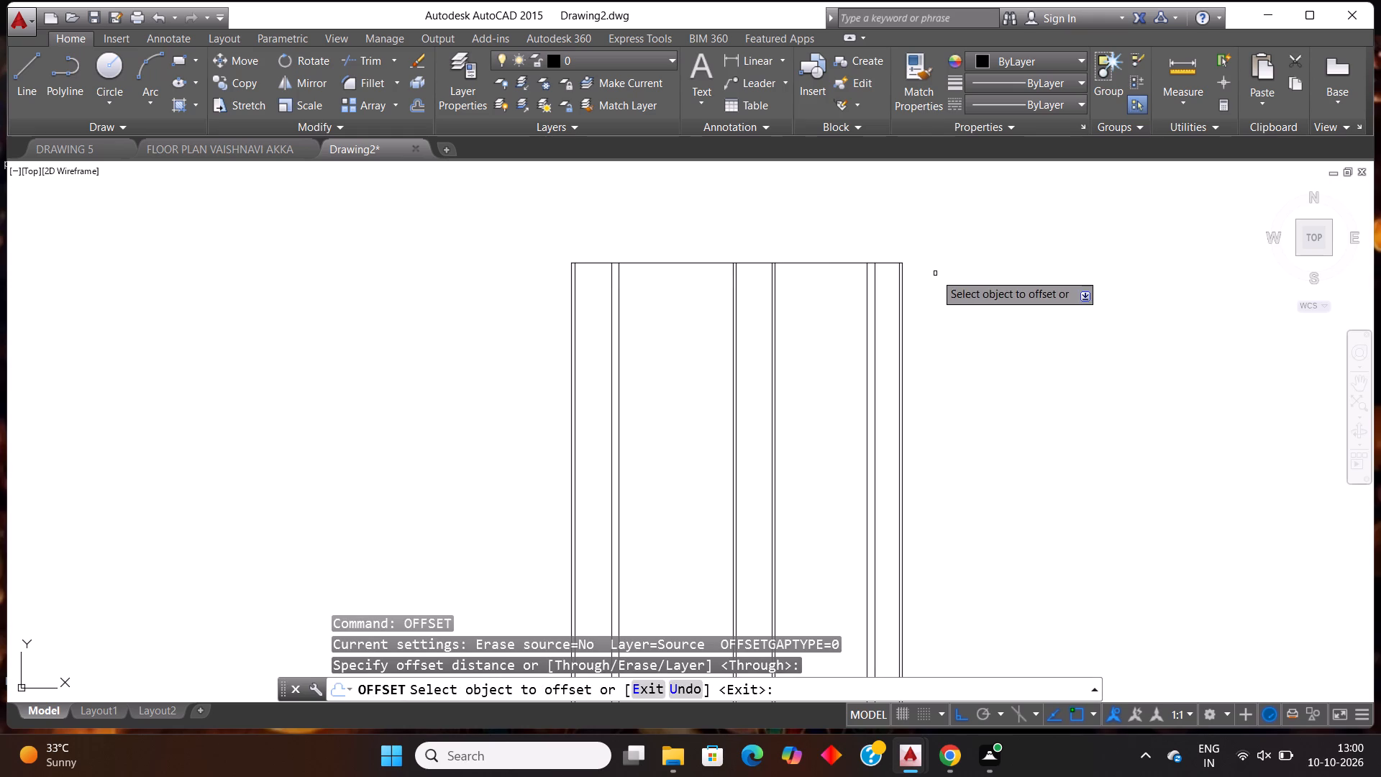
{"action": "left_click", "coordinate": [669, 262]}
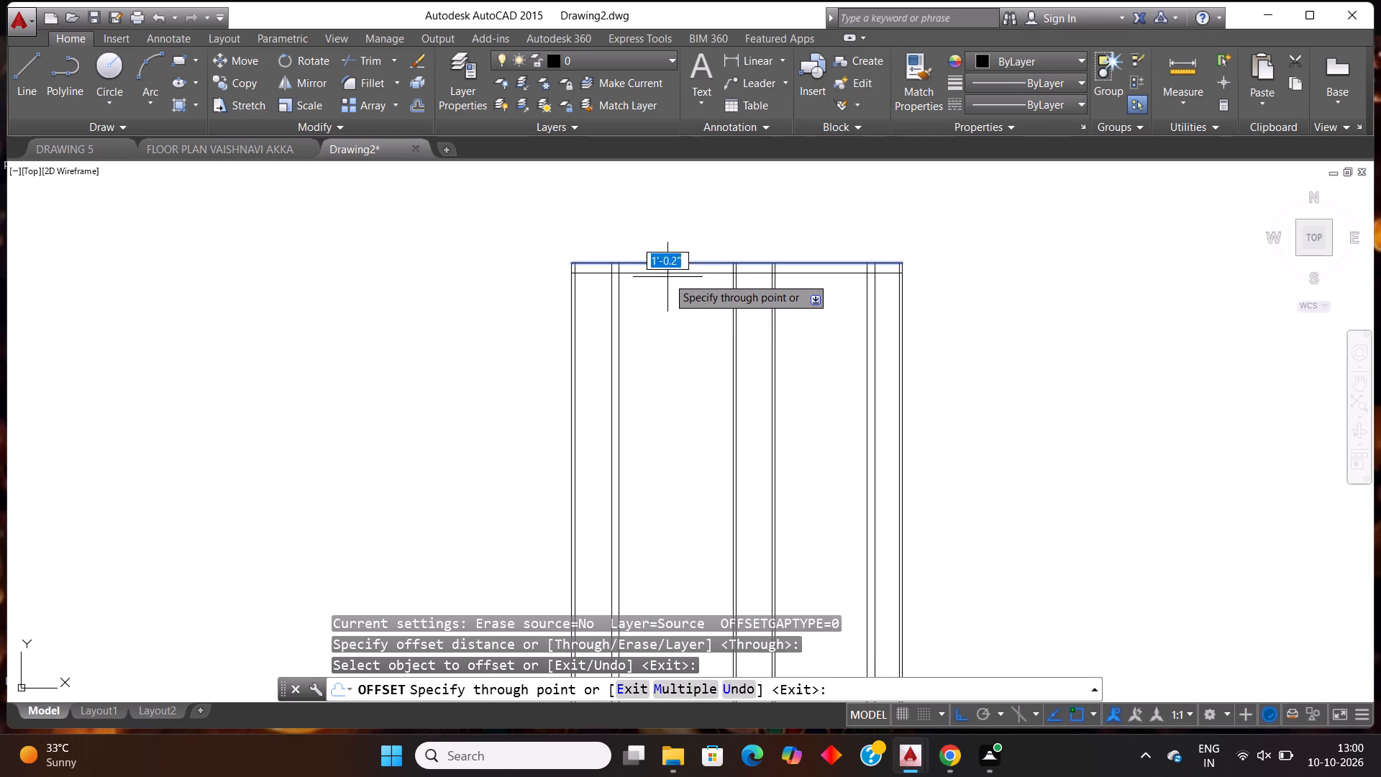
{"action": "type", "text": "9\""}
{"action": "key", "text": "Return"}
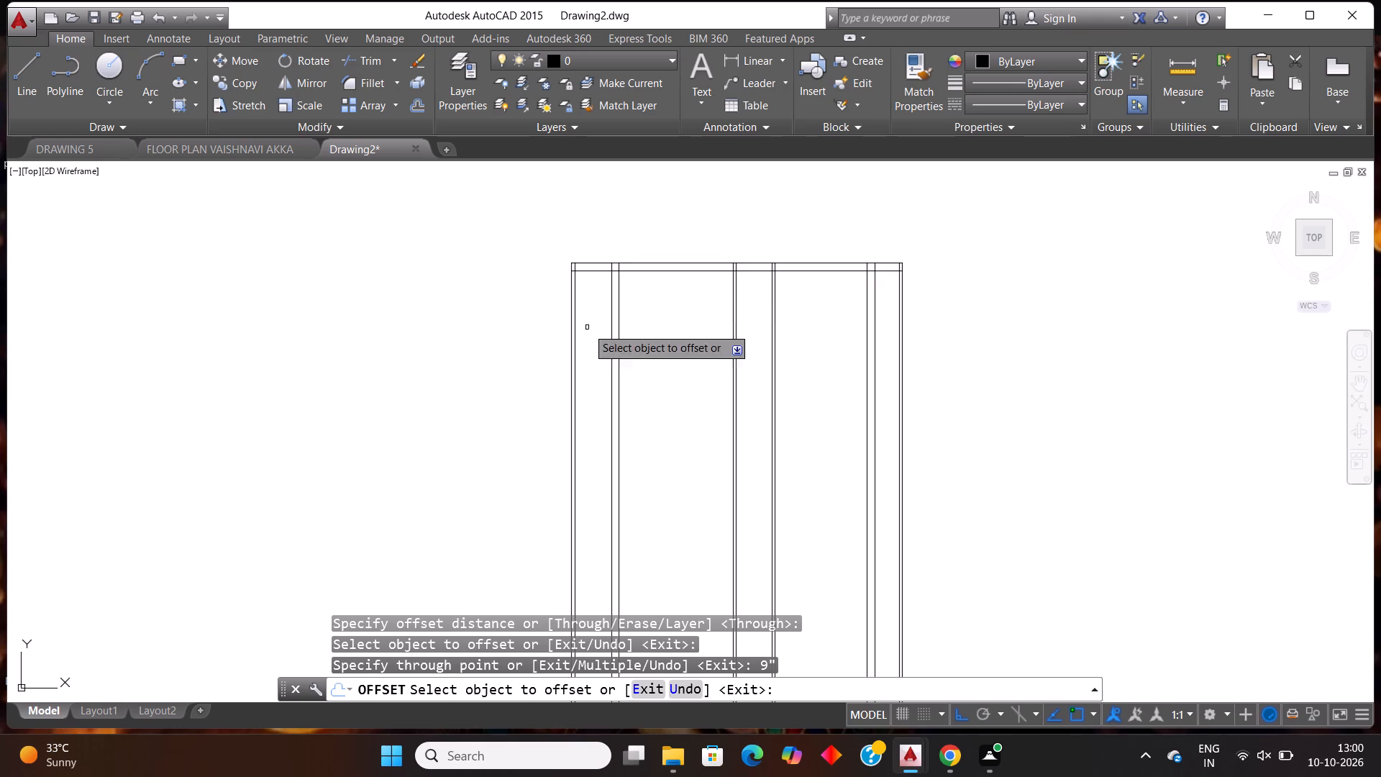
Offset the top wall's inner face 12'6" downward and that new line a further 4" to form a horizontal wall.
{"action": "left_click", "coordinate": [654, 272]}
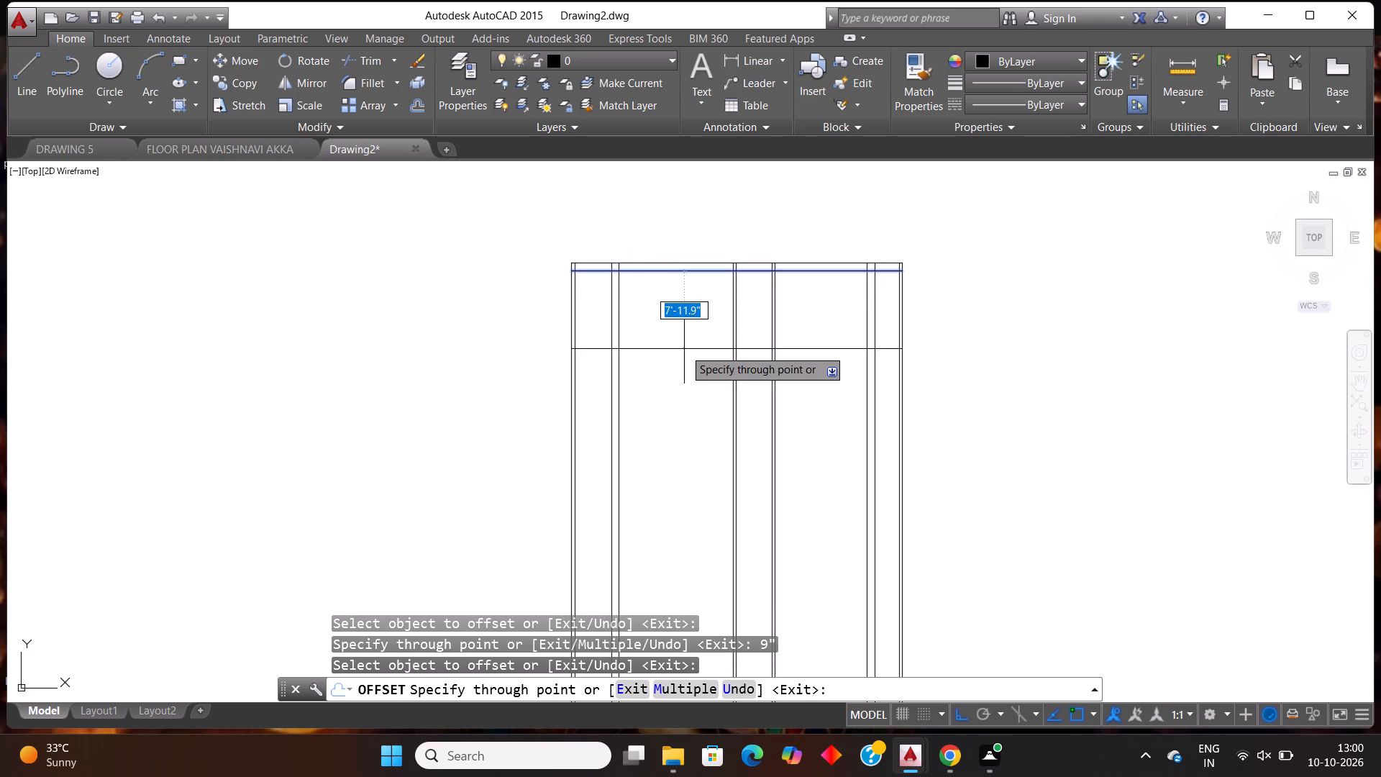
{"action": "type", "text": "12'6\""}
{"action": "key", "text": "Return"}
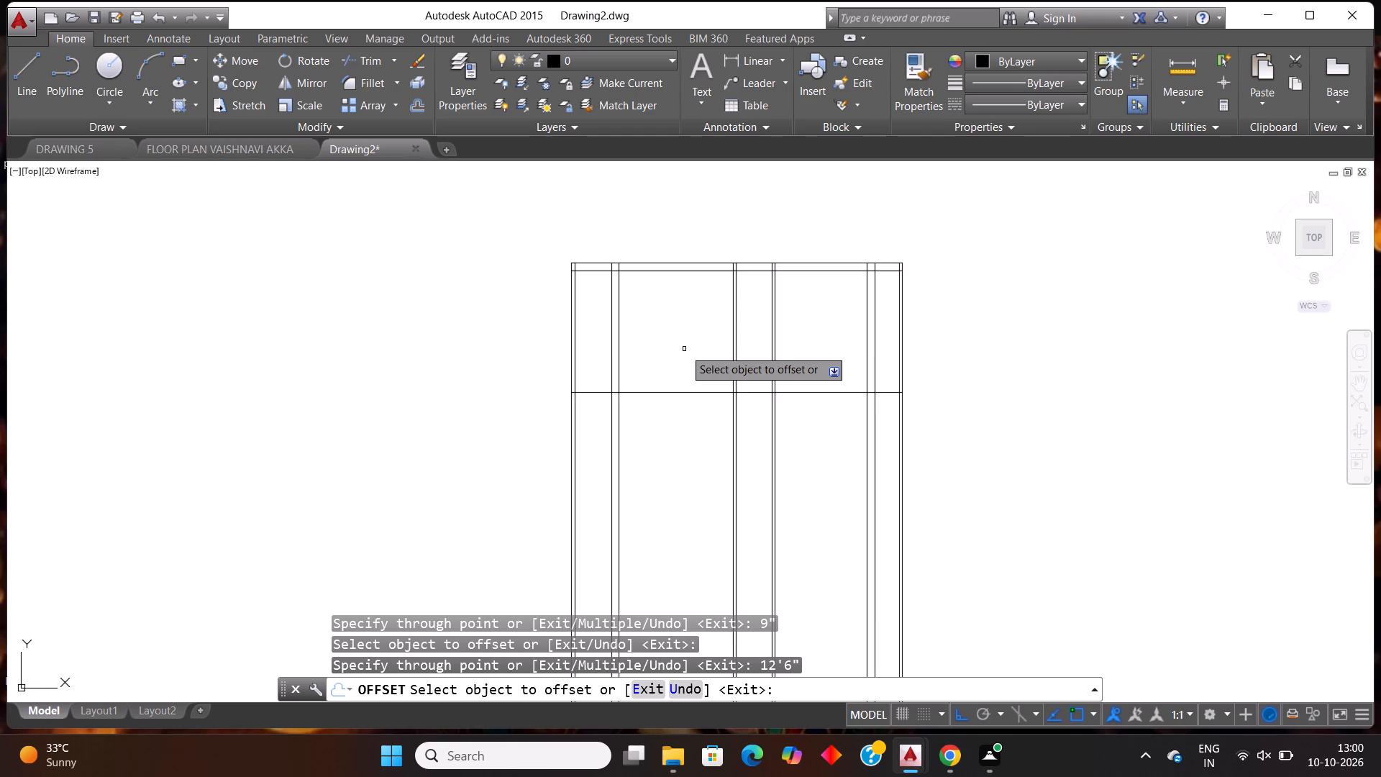
{"action": "left_click", "coordinate": [695, 391]}
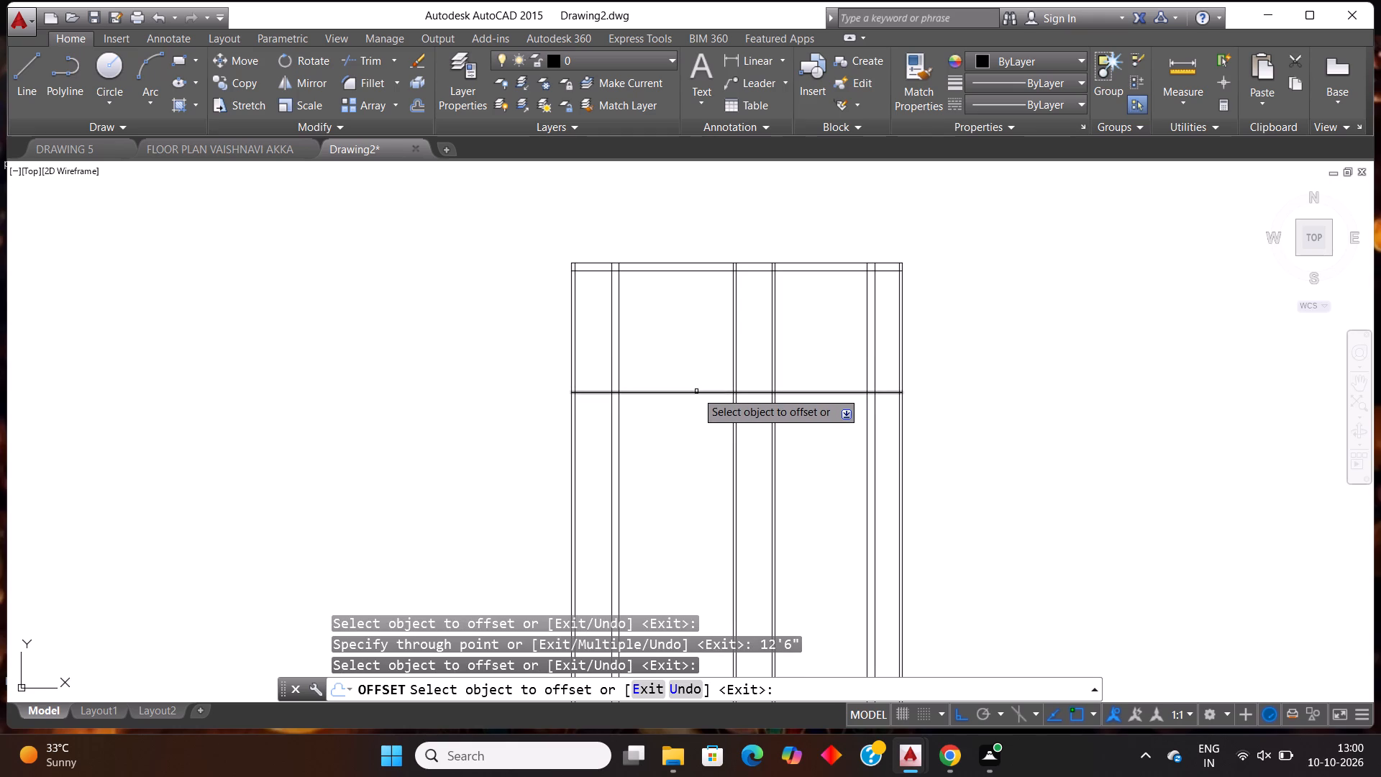
{"action": "left_click", "coordinate": [696, 391]}
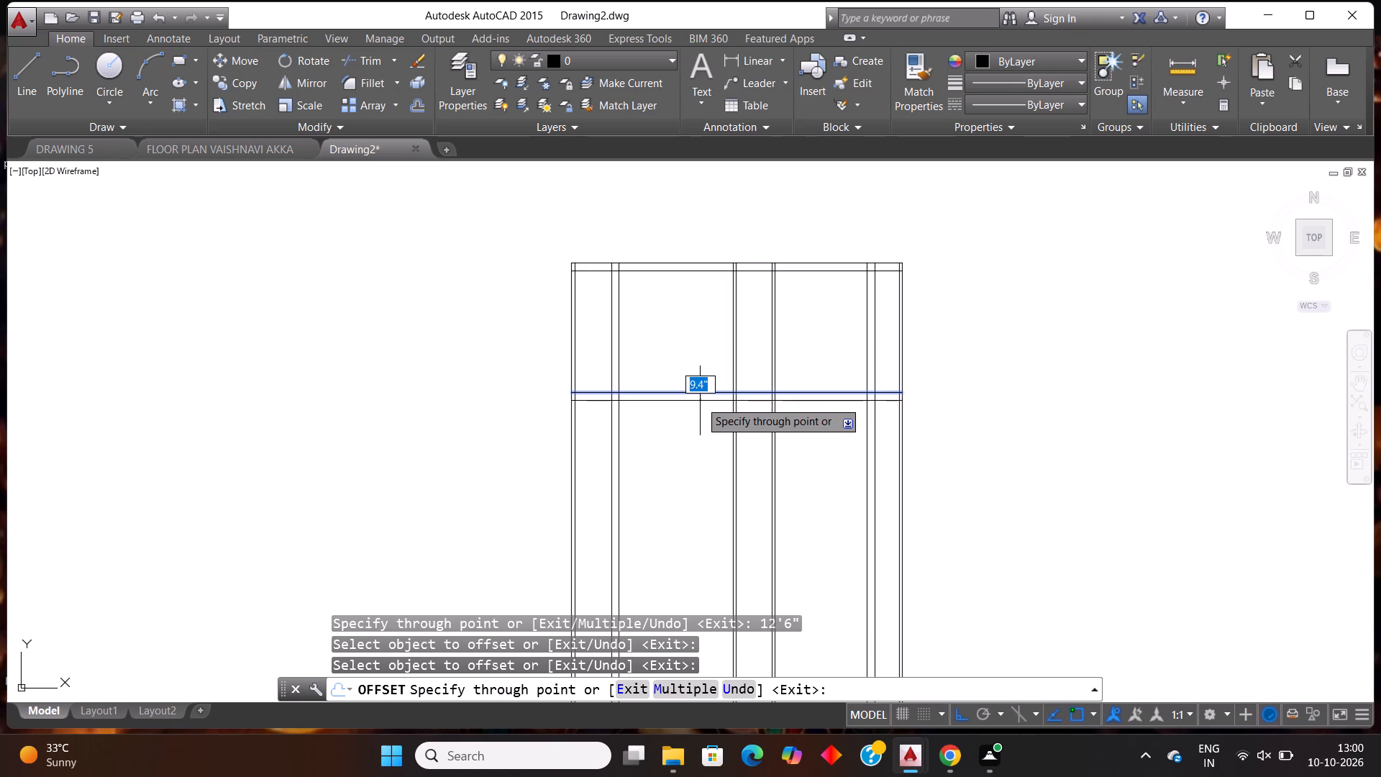
{"action": "type", "text": "4\""}
{"action": "key", "text": "Return"}
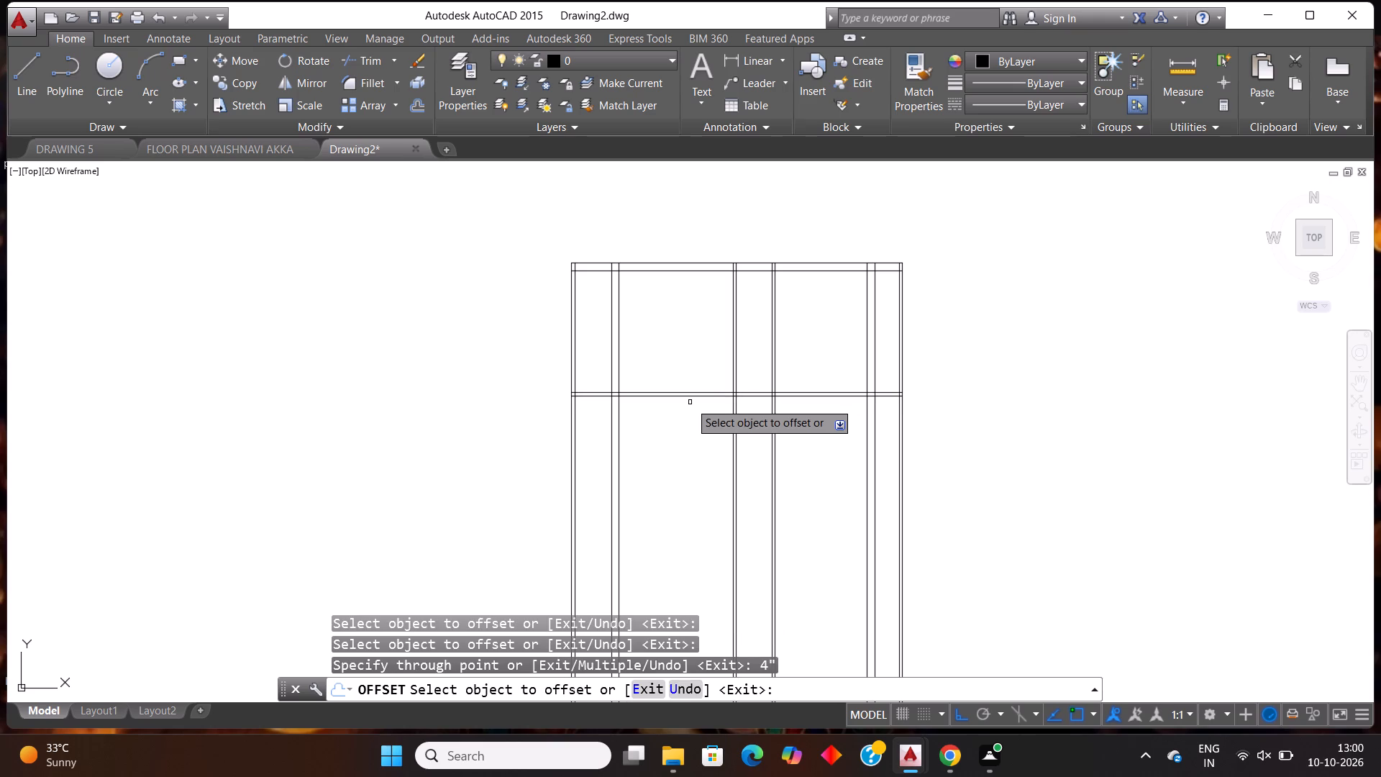
{"action": "key", "text": "Escape"}
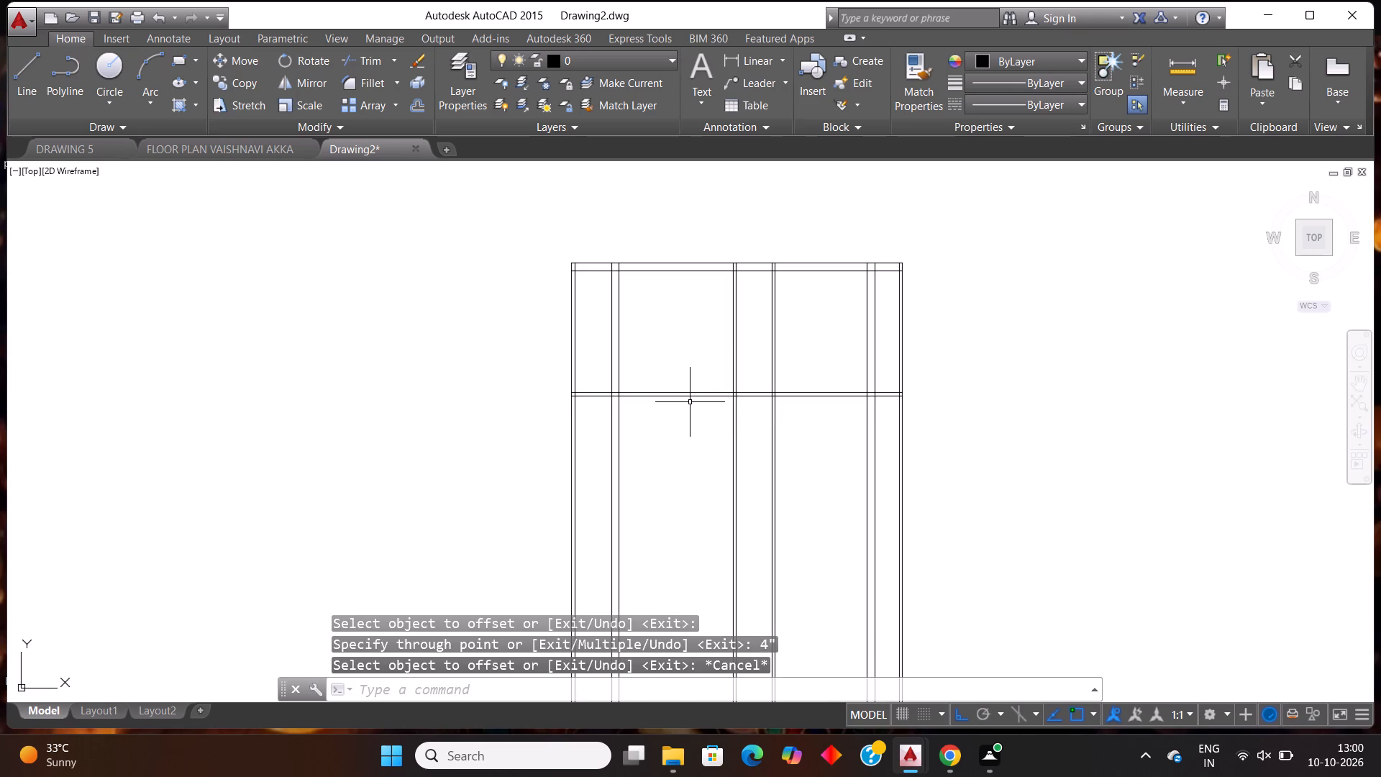
Trim the lower horizontal 4" wall out of the two bays between the third and fifth vertical walls.
{"action": "type", "text": "tr"}
{"action": "key", "text": "Return"}
{"action": "key", "text": "Return"}
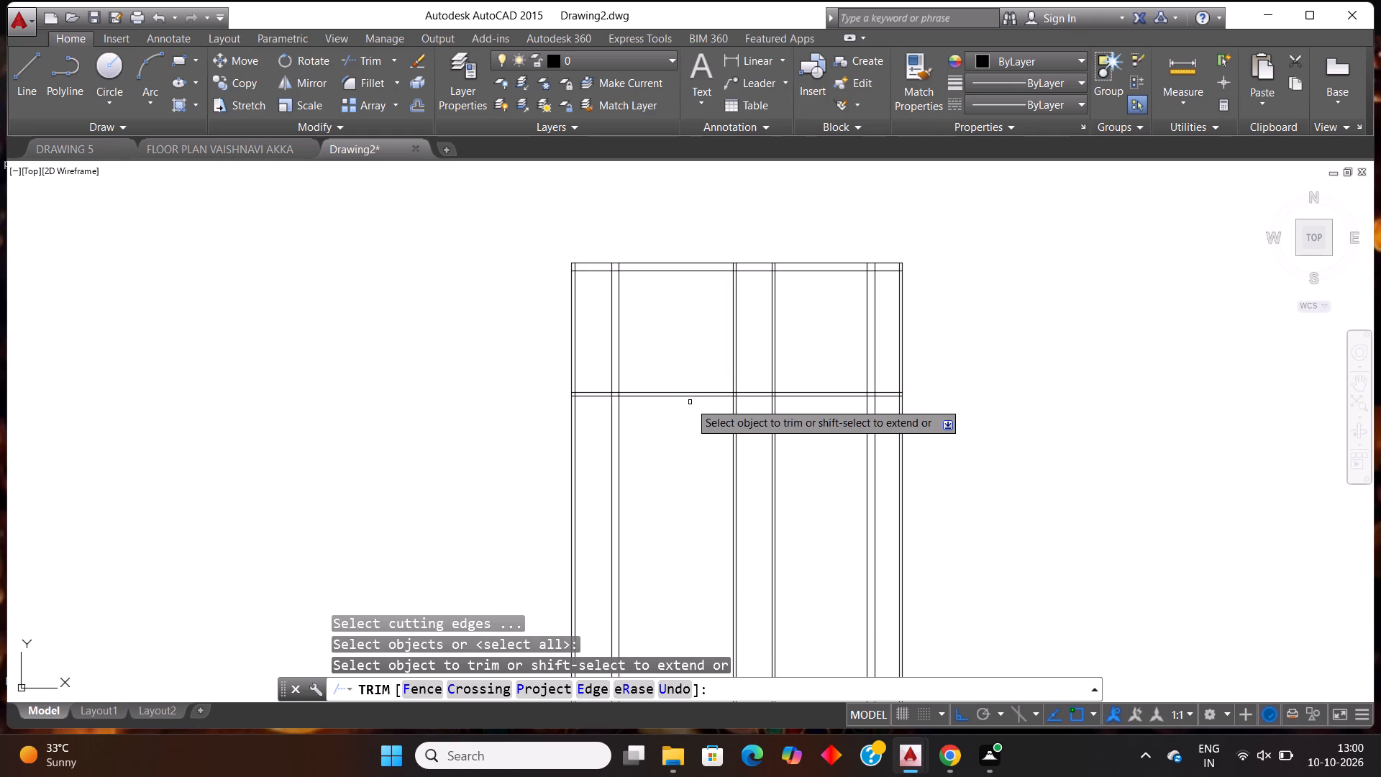
{"action": "left_click", "coordinate": [813, 365]}
{"action": "left_click", "coordinate": [806, 413]}
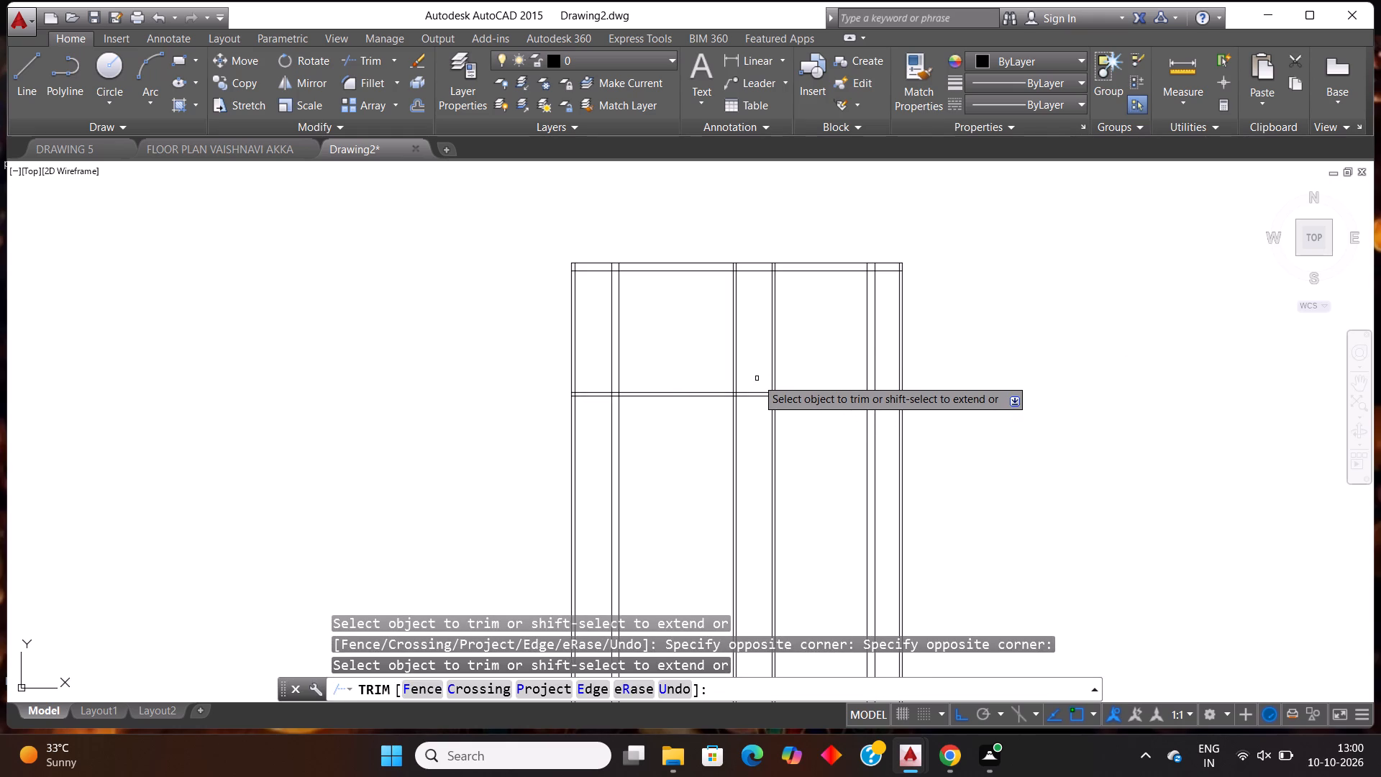
{"action": "left_click", "coordinate": [756, 376]}
{"action": "left_click", "coordinate": [749, 414]}
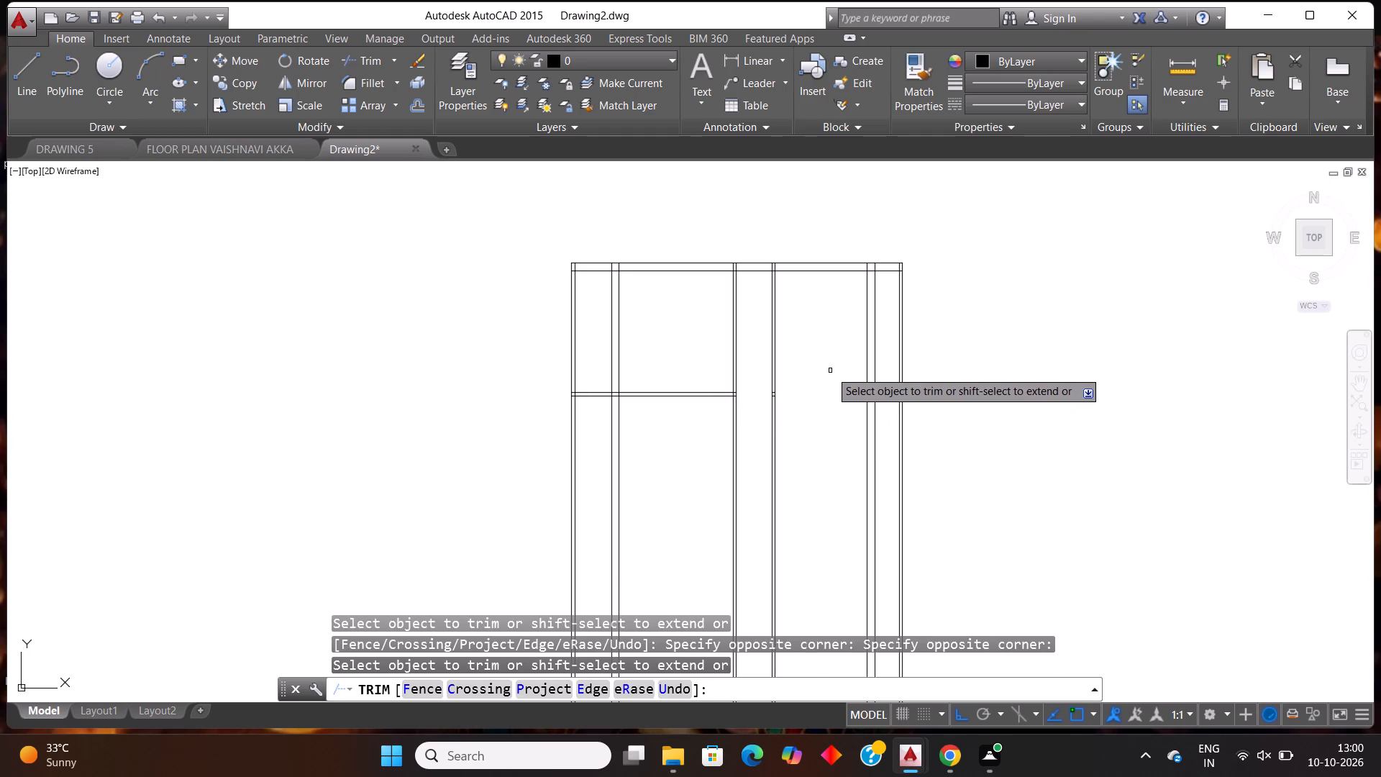
{"action": "key", "text": "Escape"}
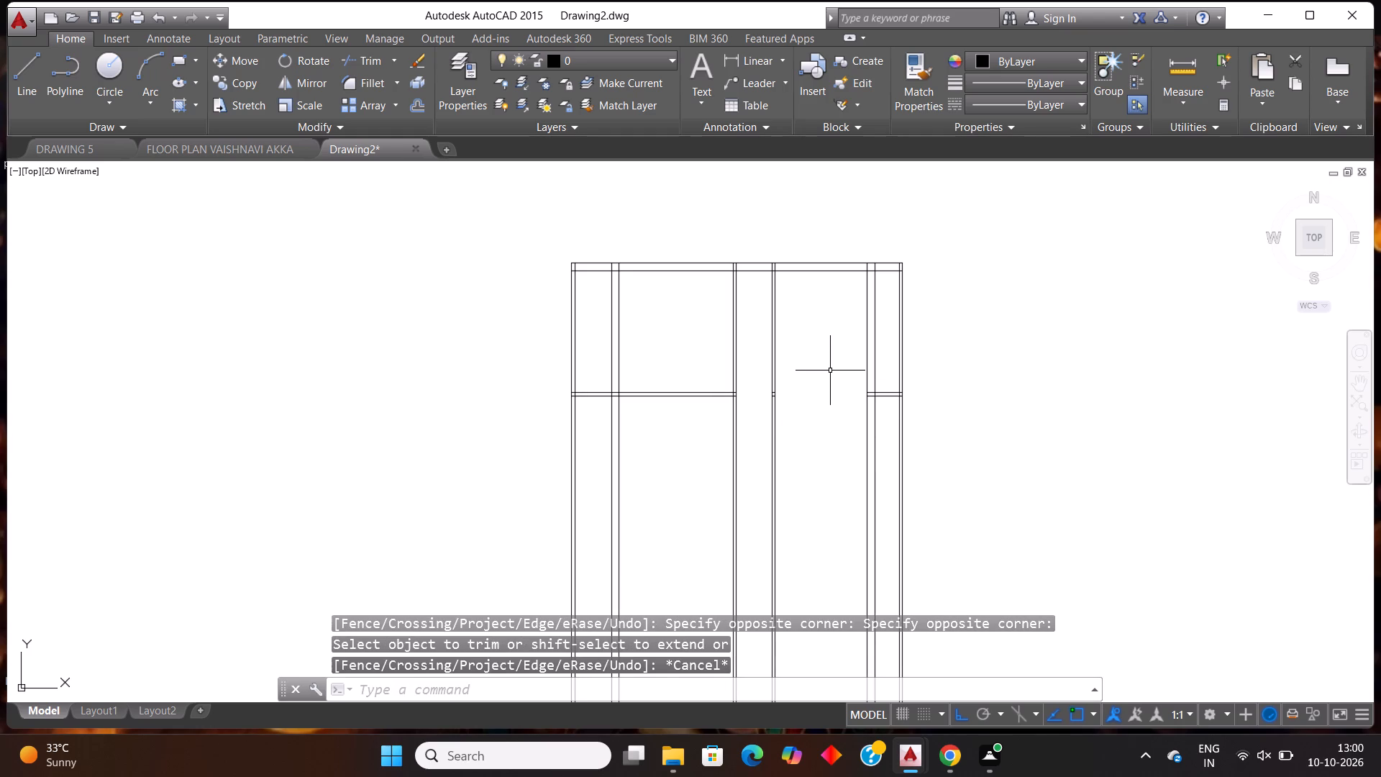
Offset the top wall's inner face 6'9" downward and that new line a further 4" to form another horizontal wall.
{"action": "type", "text": "off"}
{"action": "key", "text": "Return"}
{"action": "key", "text": "Return"}
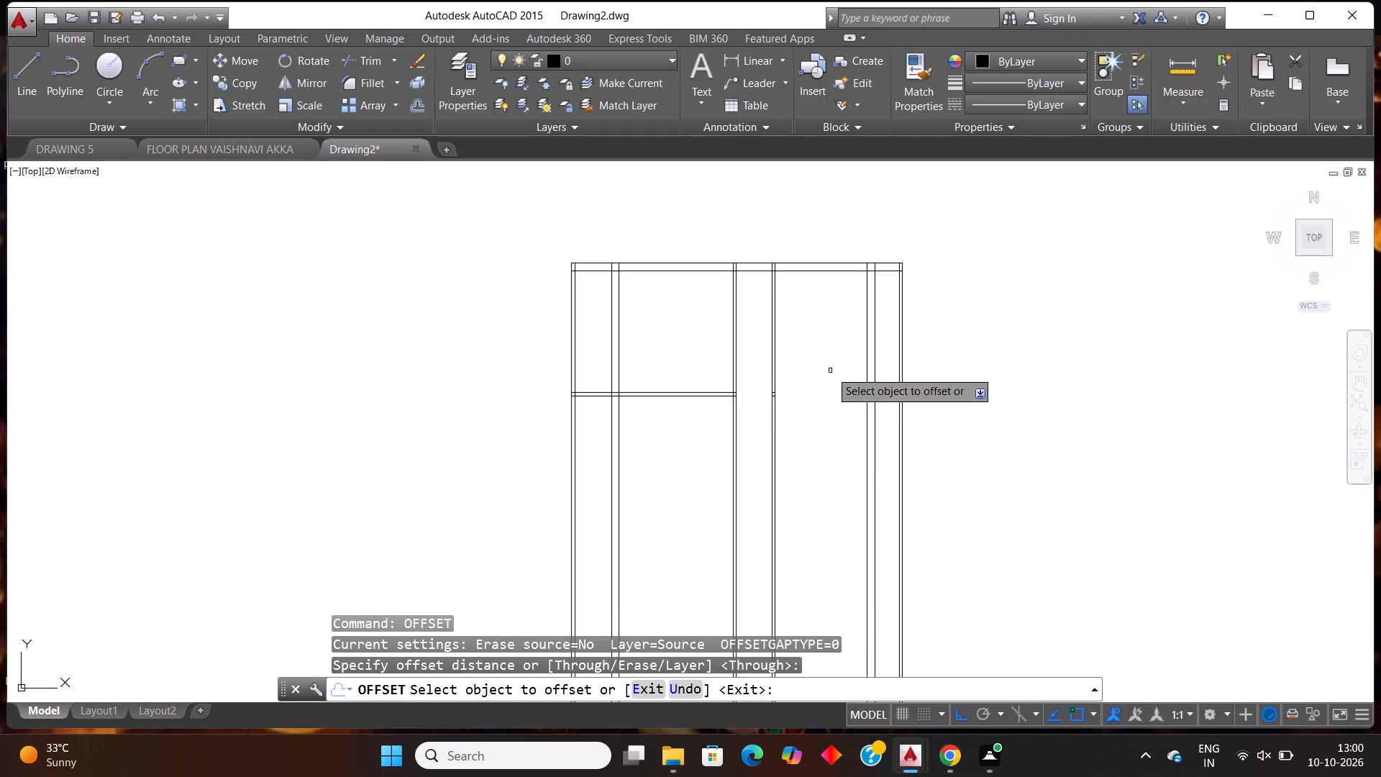
{"action": "left_click", "coordinate": [757, 271]}
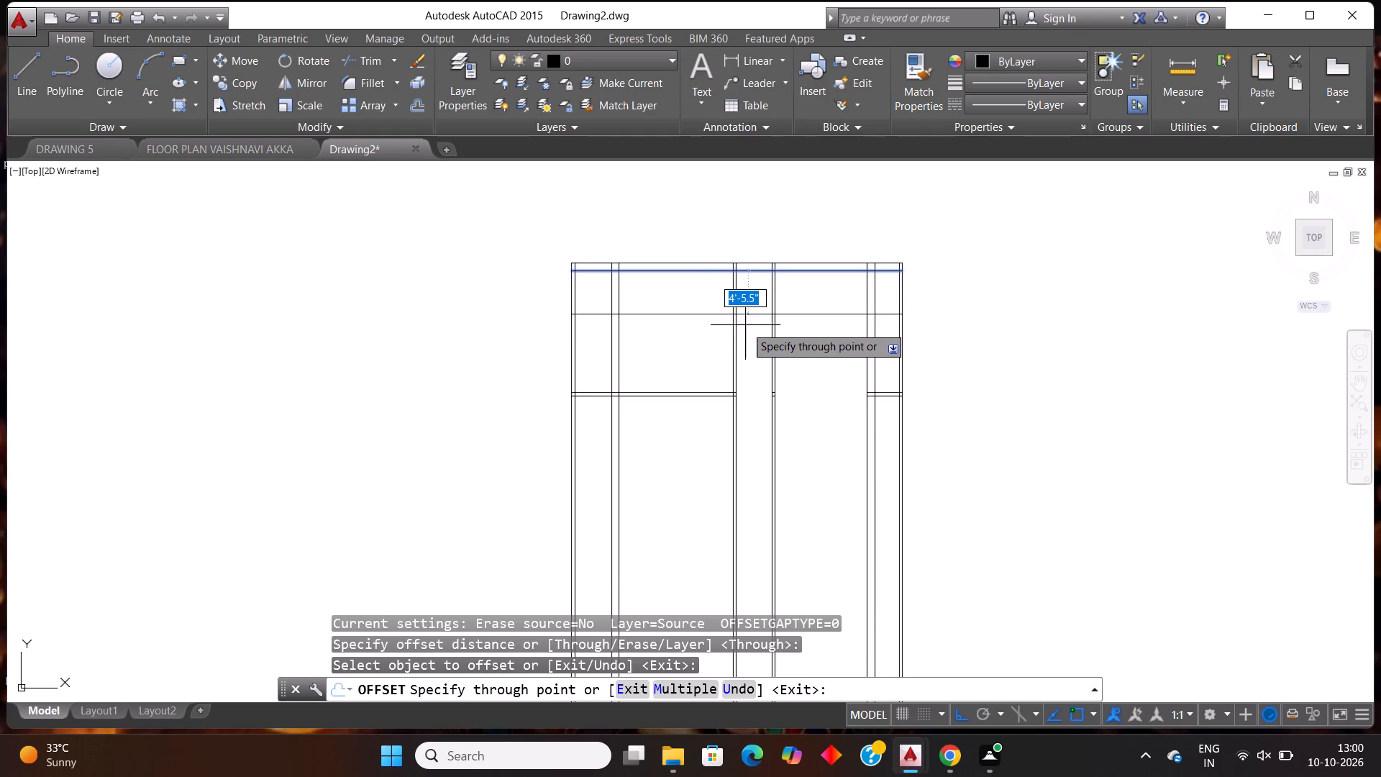
{"action": "type", "text": "6'9\""}
{"action": "key", "text": "Return"}
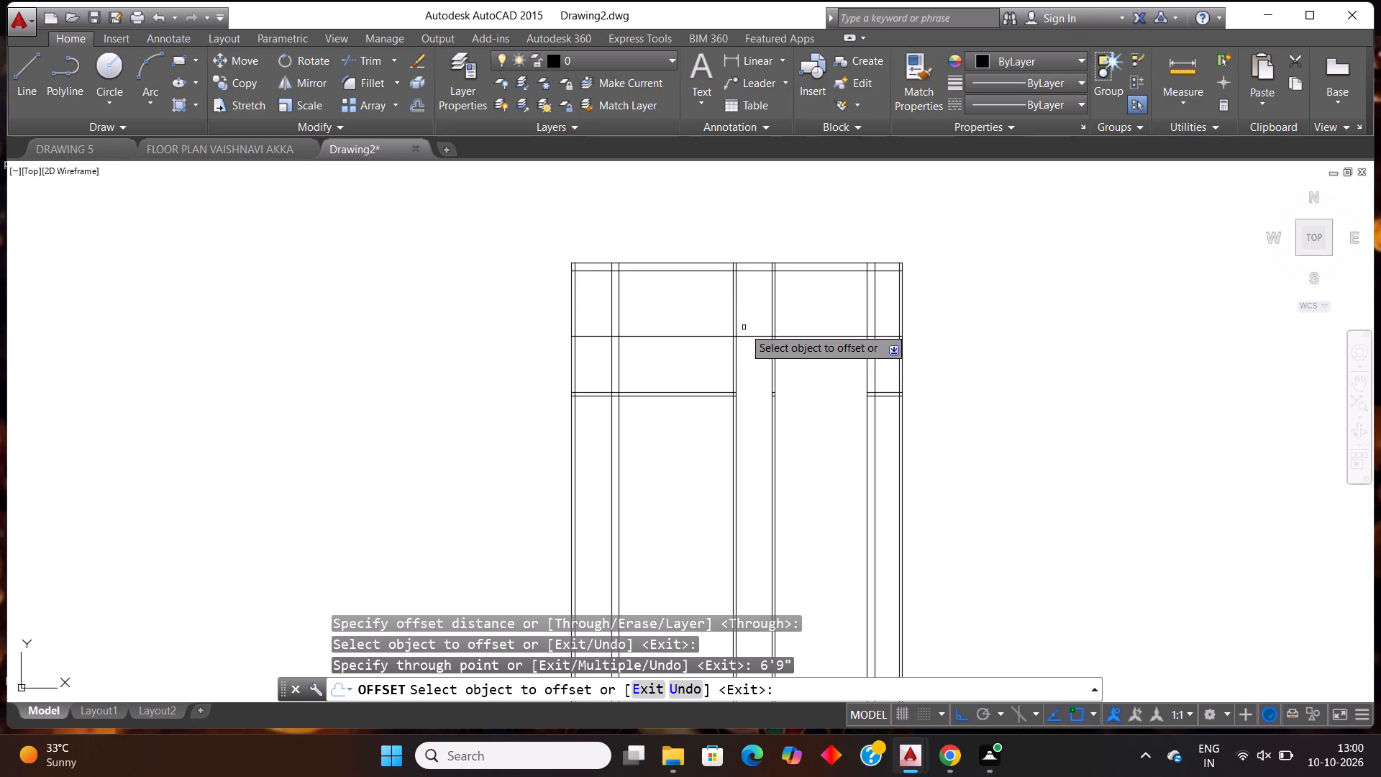
{"action": "left_click", "coordinate": [759, 335]}
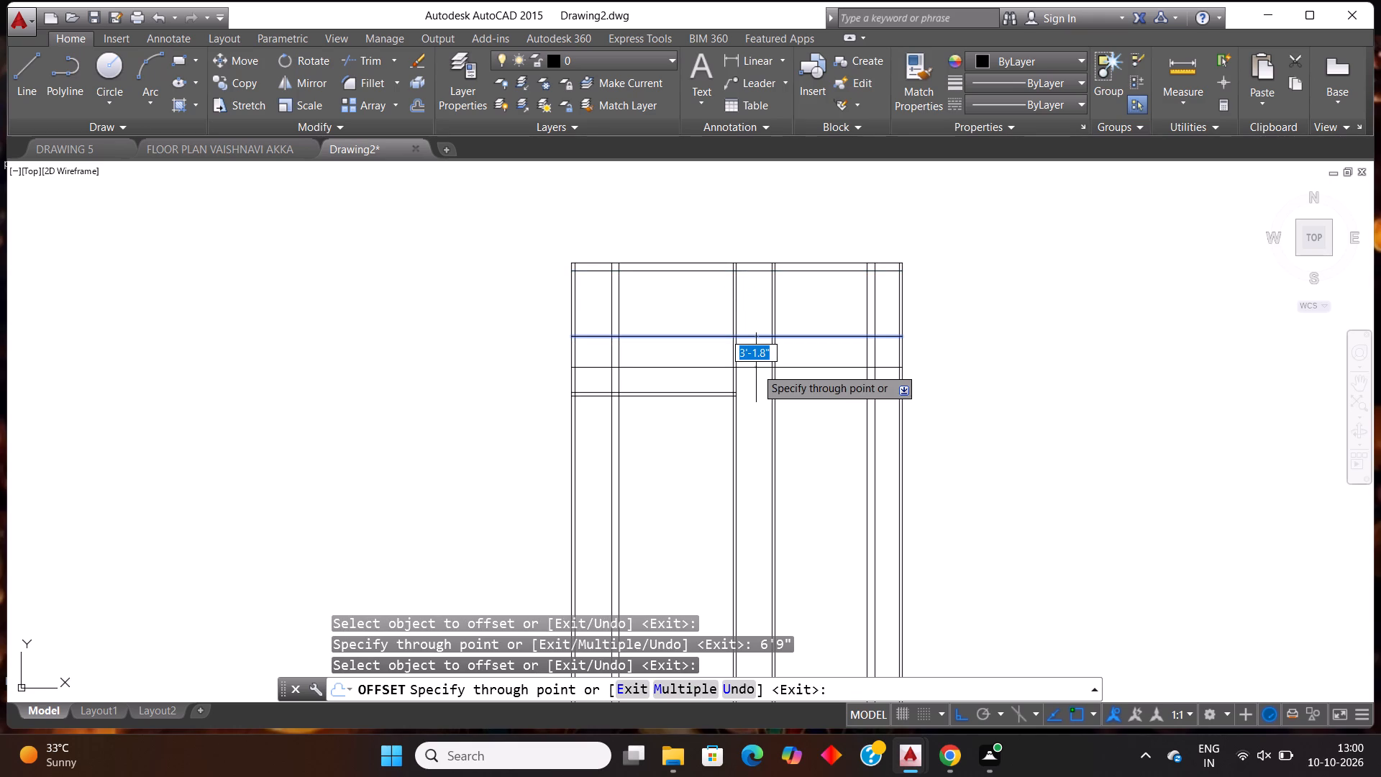
{"action": "type", "text": "4\""}
{"action": "key", "text": "Return"}
{"action": "key", "text": "Escape"}
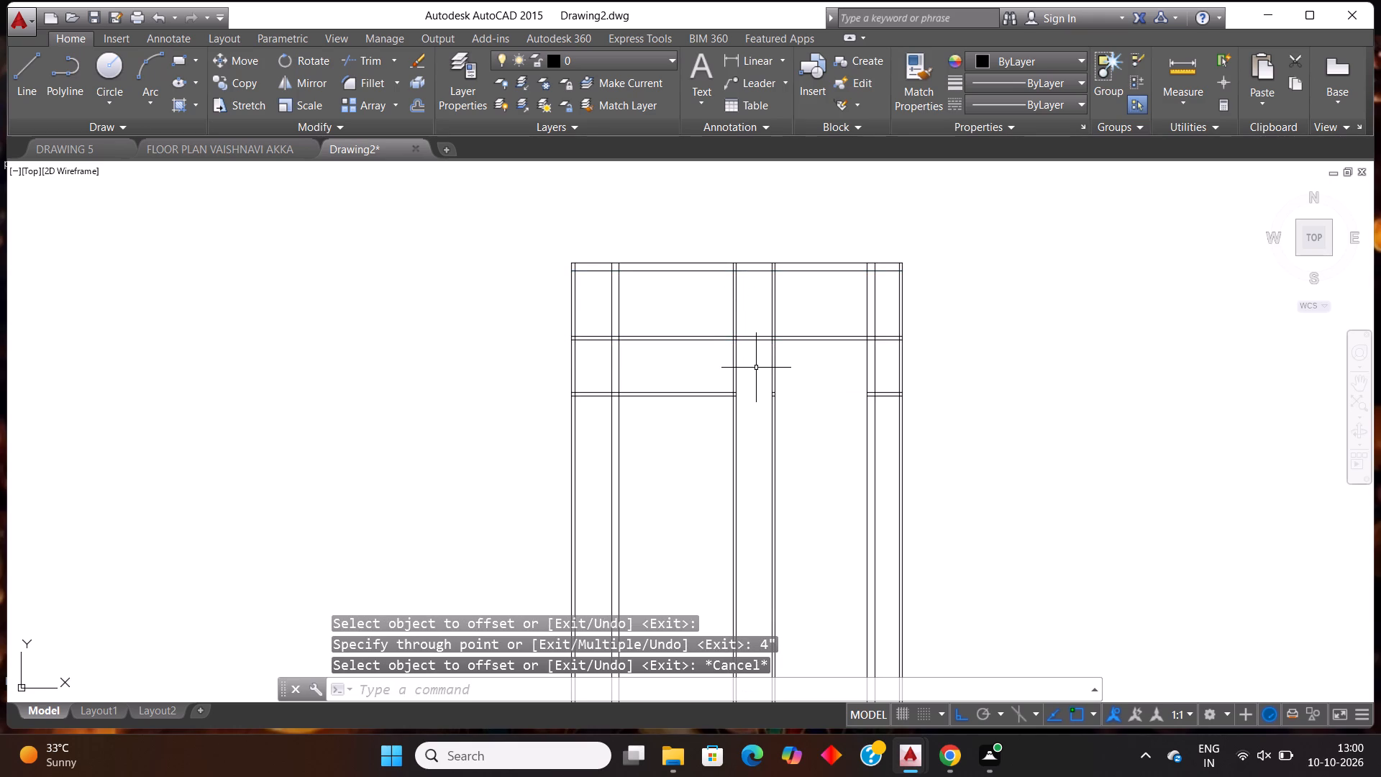
Trim the upper horizontal 4" wall out of every bay except the narrow one between the third and fourth vertical walls.
{"action": "type", "text": "tr"}
{"action": "key", "text": "Return"}
{"action": "key", "text": "Return"}
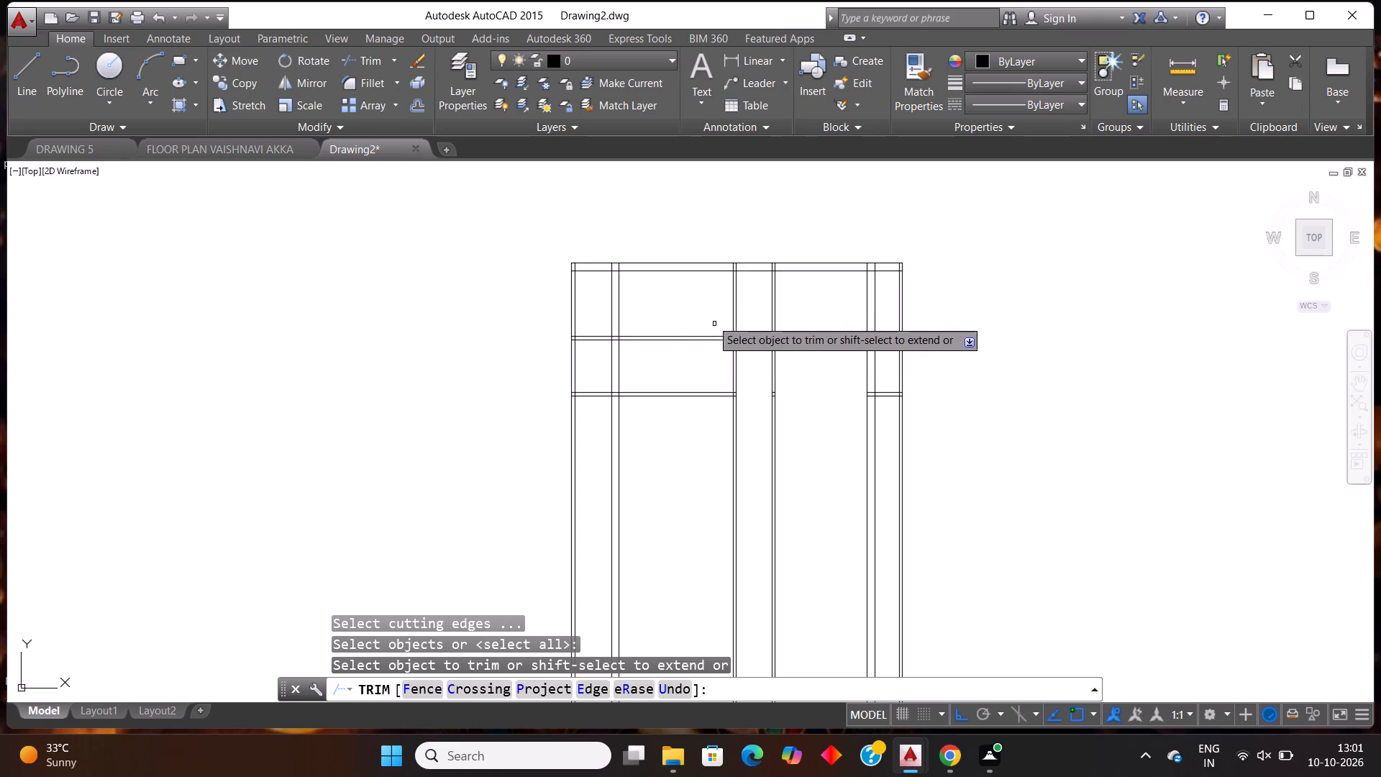
{"action": "left_click", "coordinate": [678, 308]}
{"action": "left_click", "coordinate": [657, 371]}
{"action": "left_click", "coordinate": [593, 322]}
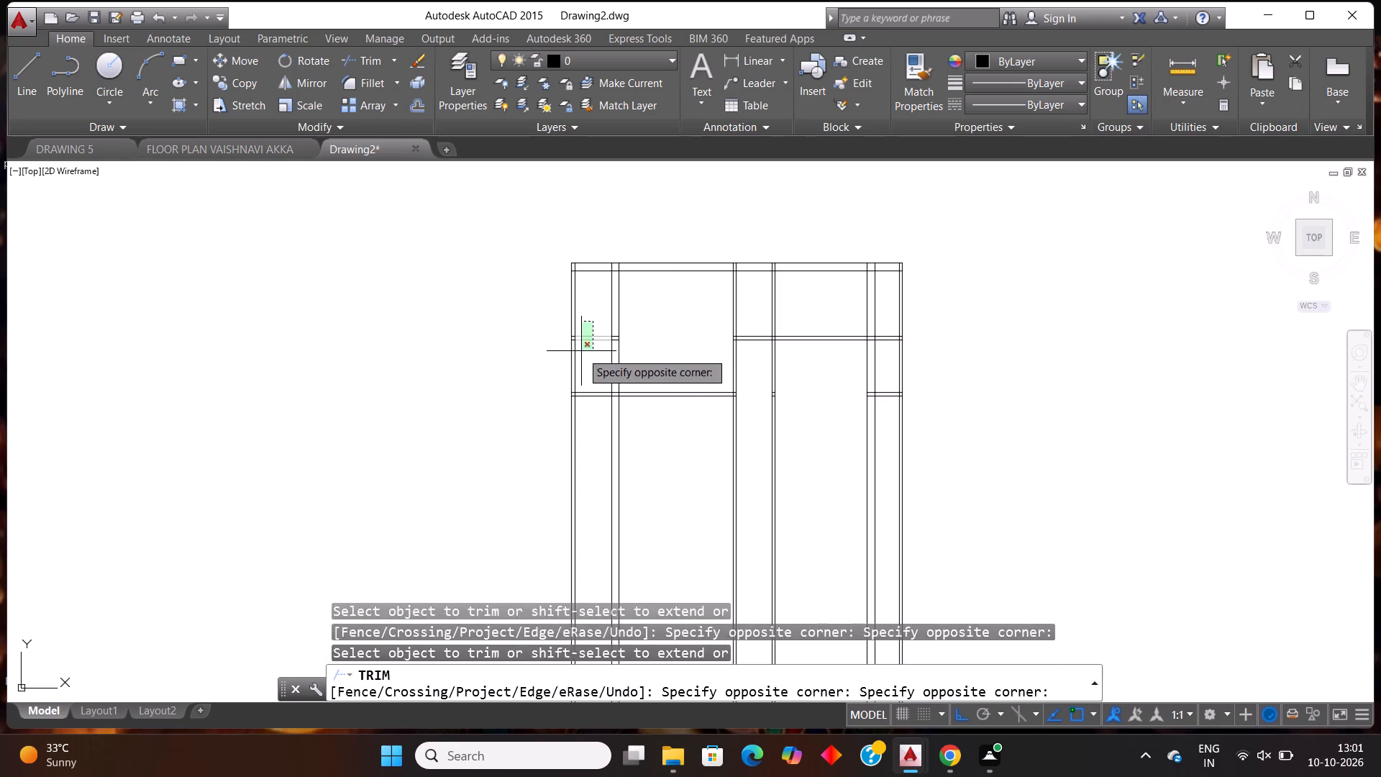
{"action": "left_click", "coordinate": [584, 363]}
{"action": "scroll", "coordinate": [610, 320], "scroll_direction": "up", "scroll_amount": 2}
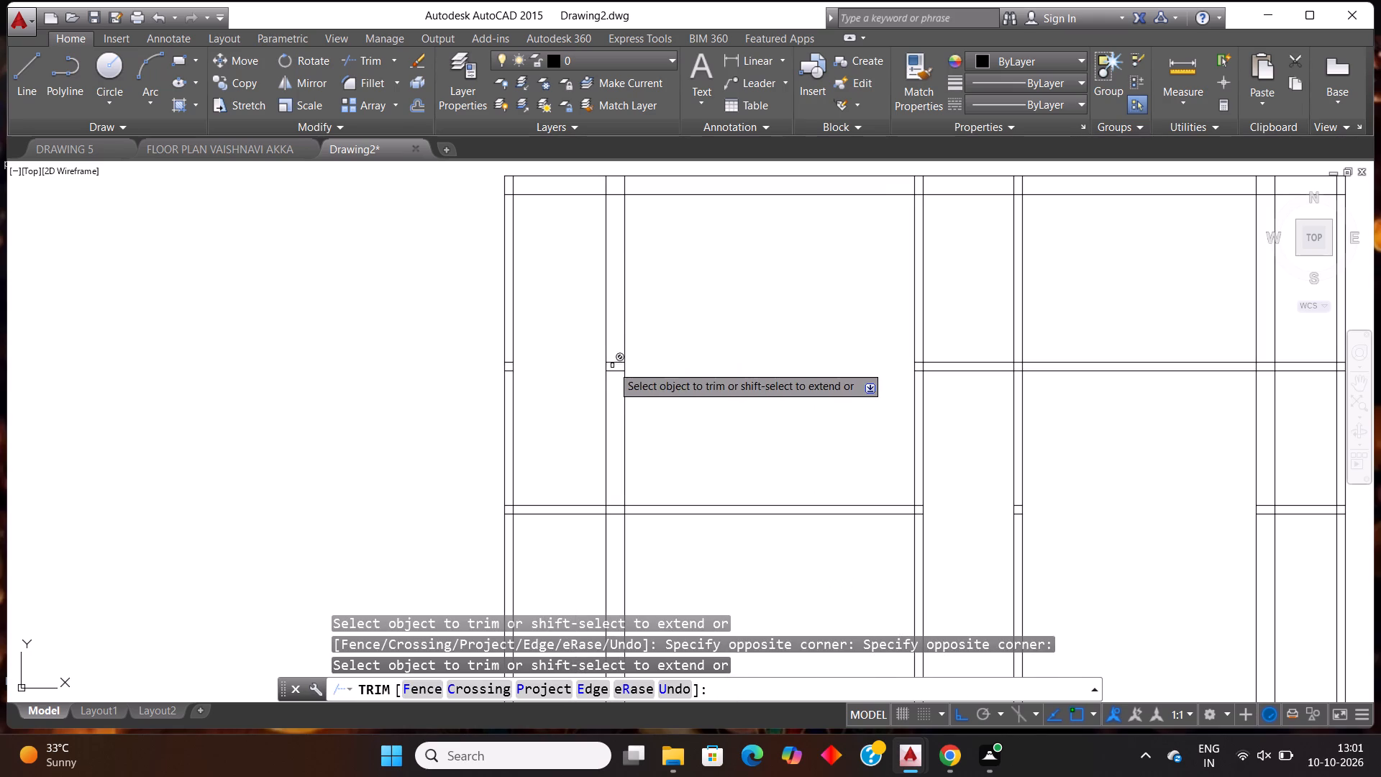
{"action": "scroll", "coordinate": [650, 363], "scroll_direction": "down", "scroll_amount": 1}
{"action": "scroll", "coordinate": [839, 396], "scroll_direction": "down", "scroll_amount": 1}
{"action": "scroll", "coordinate": [871, 382], "scroll_direction": "up", "scroll_amount": 1}
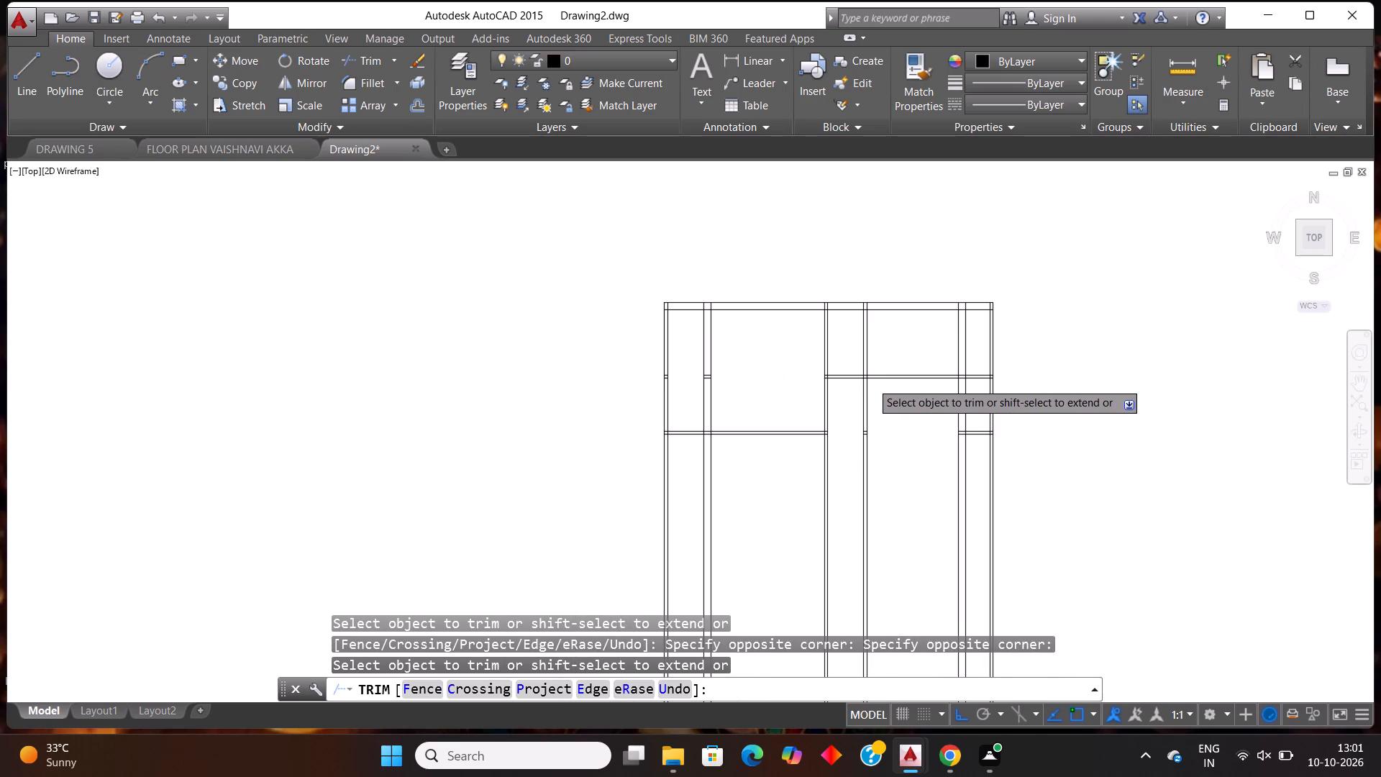
{"action": "left_click", "coordinate": [914, 355]}
{"action": "left_click", "coordinate": [928, 418]}
{"action": "left_click", "coordinate": [1043, 355]}
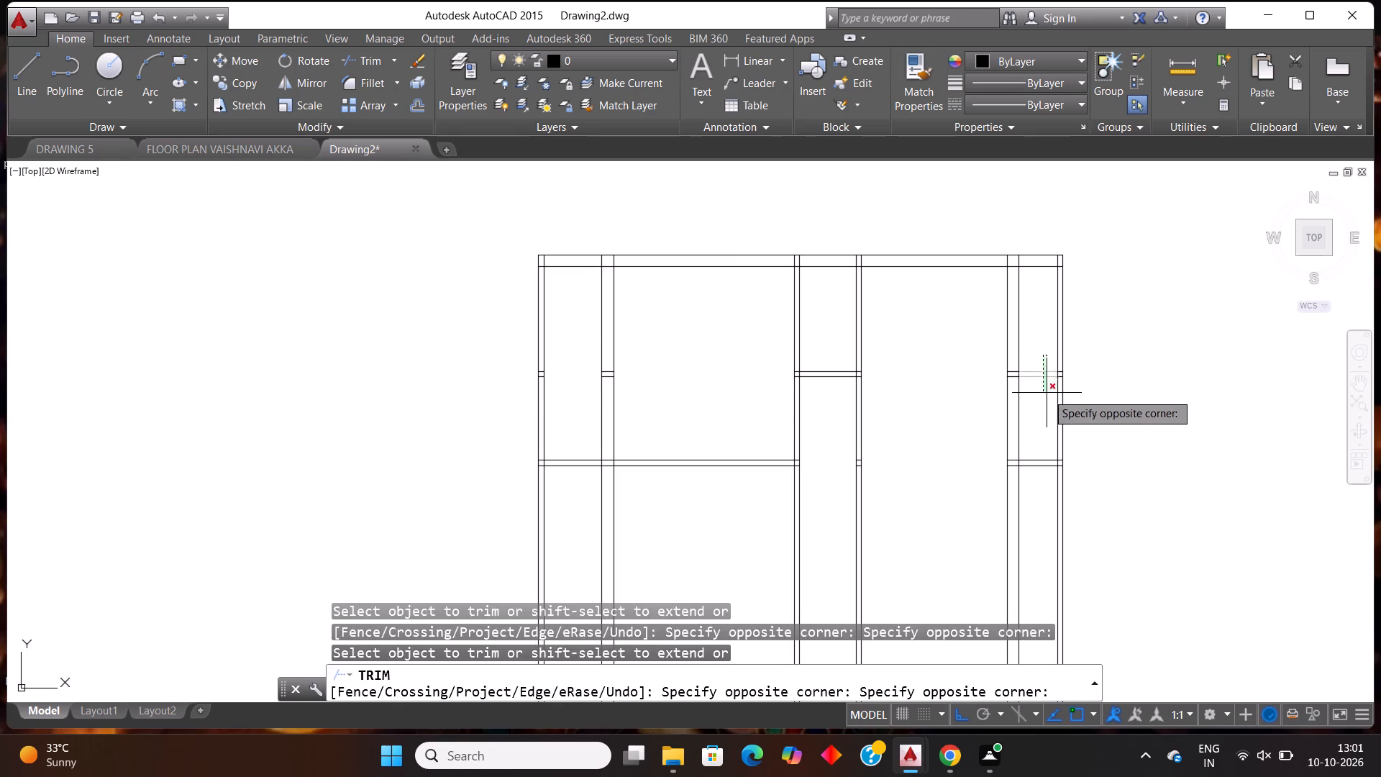
{"action": "left_click", "coordinate": [1047, 393]}
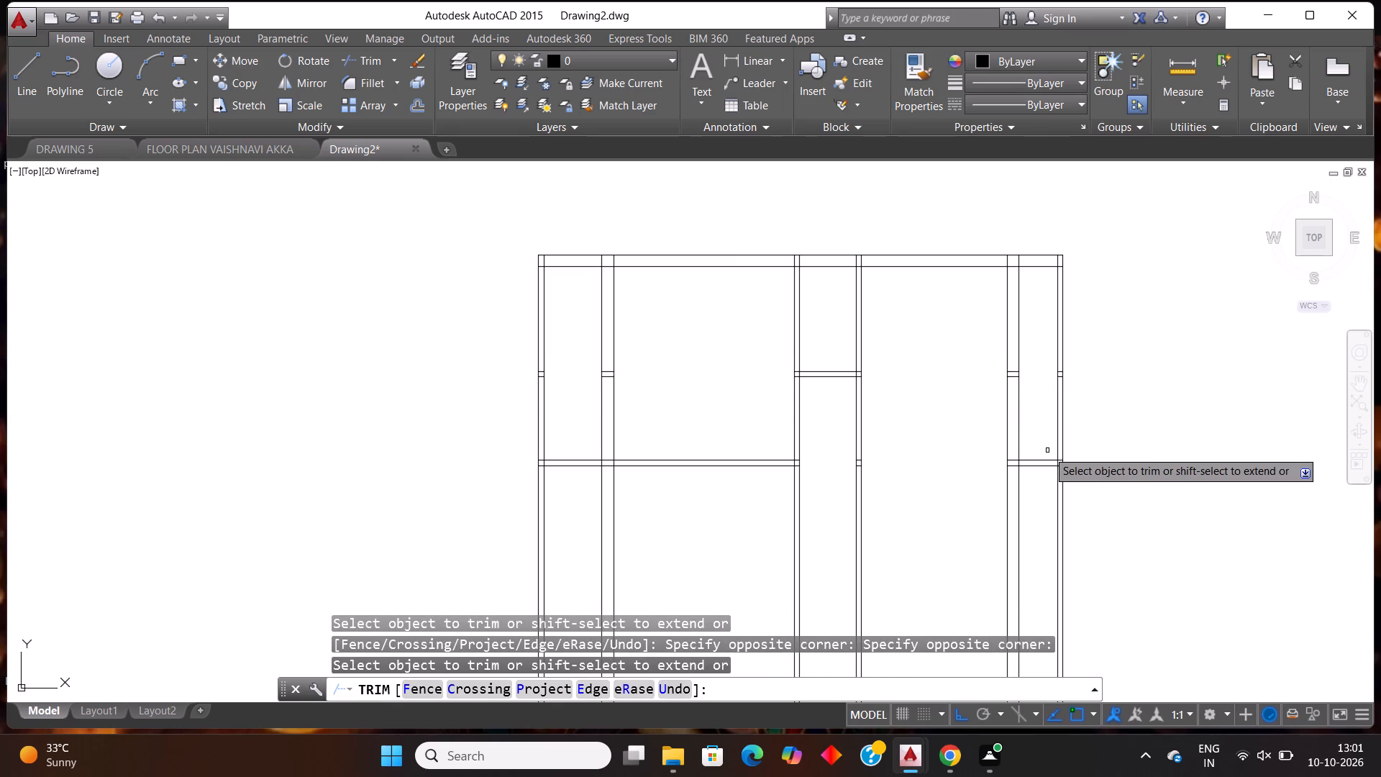
Trim the lower horizontal 4" wall out of the outermost bays at both sides of the plan.
{"action": "left_click", "coordinate": [1047, 450]}
{"action": "left_click", "coordinate": [1040, 502]}
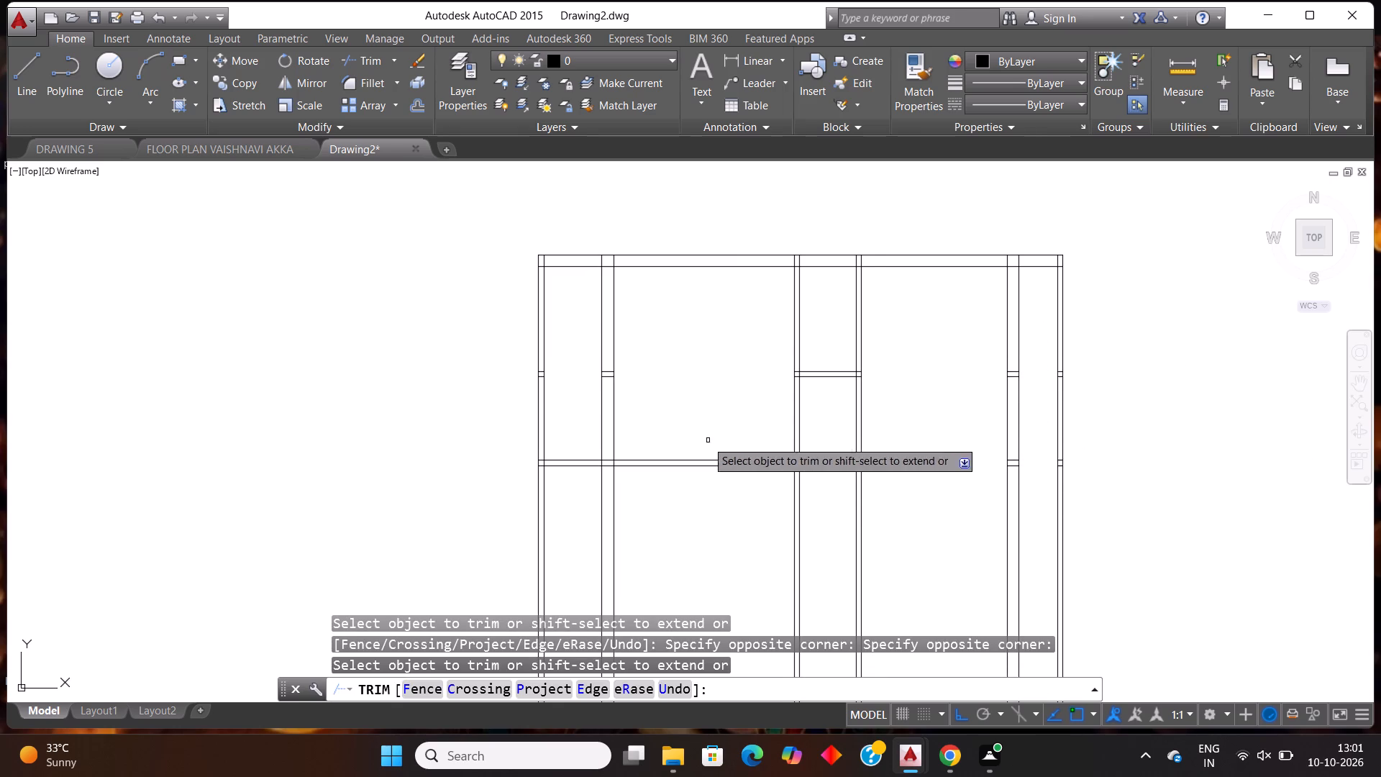
{"action": "scroll", "coordinate": [647, 409], "scroll_direction": "down", "scroll_amount": 1}
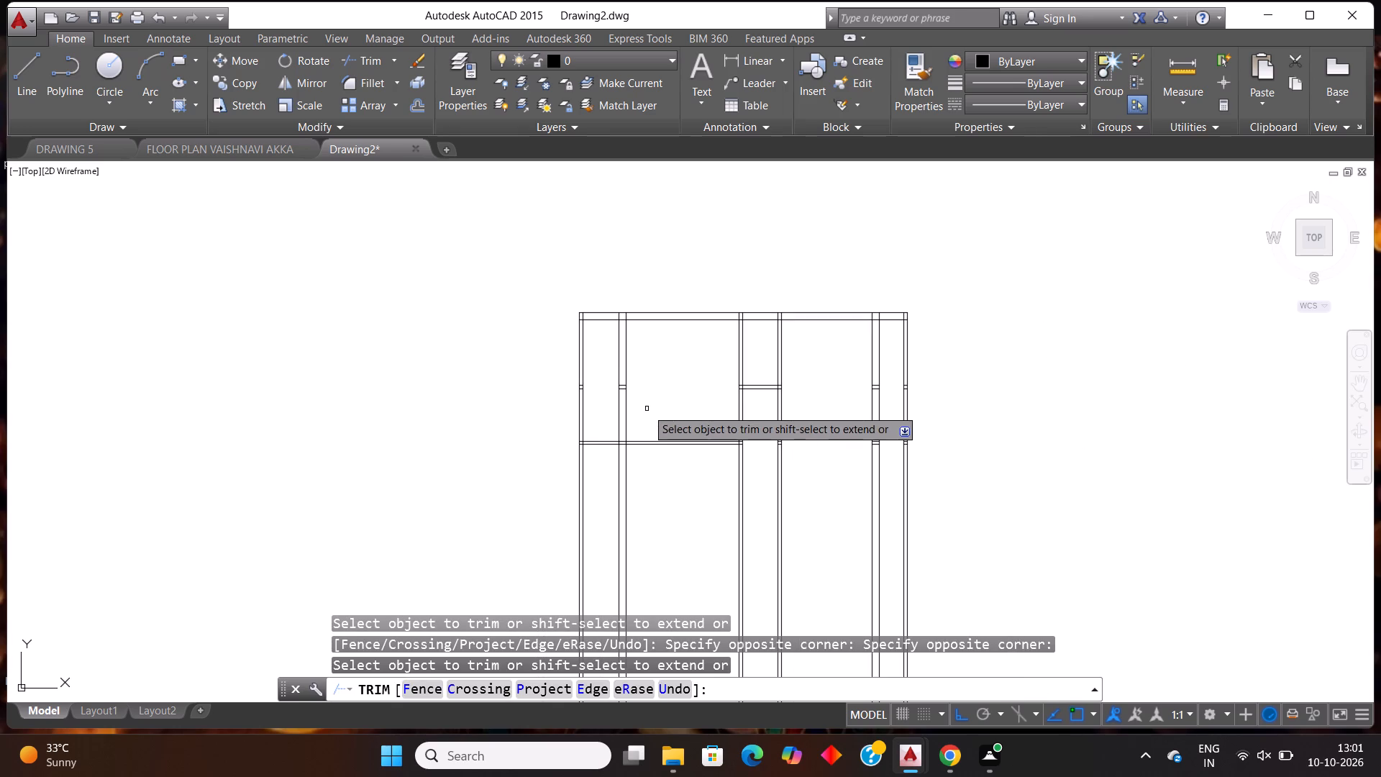
{"action": "left_click", "coordinate": [609, 409]}
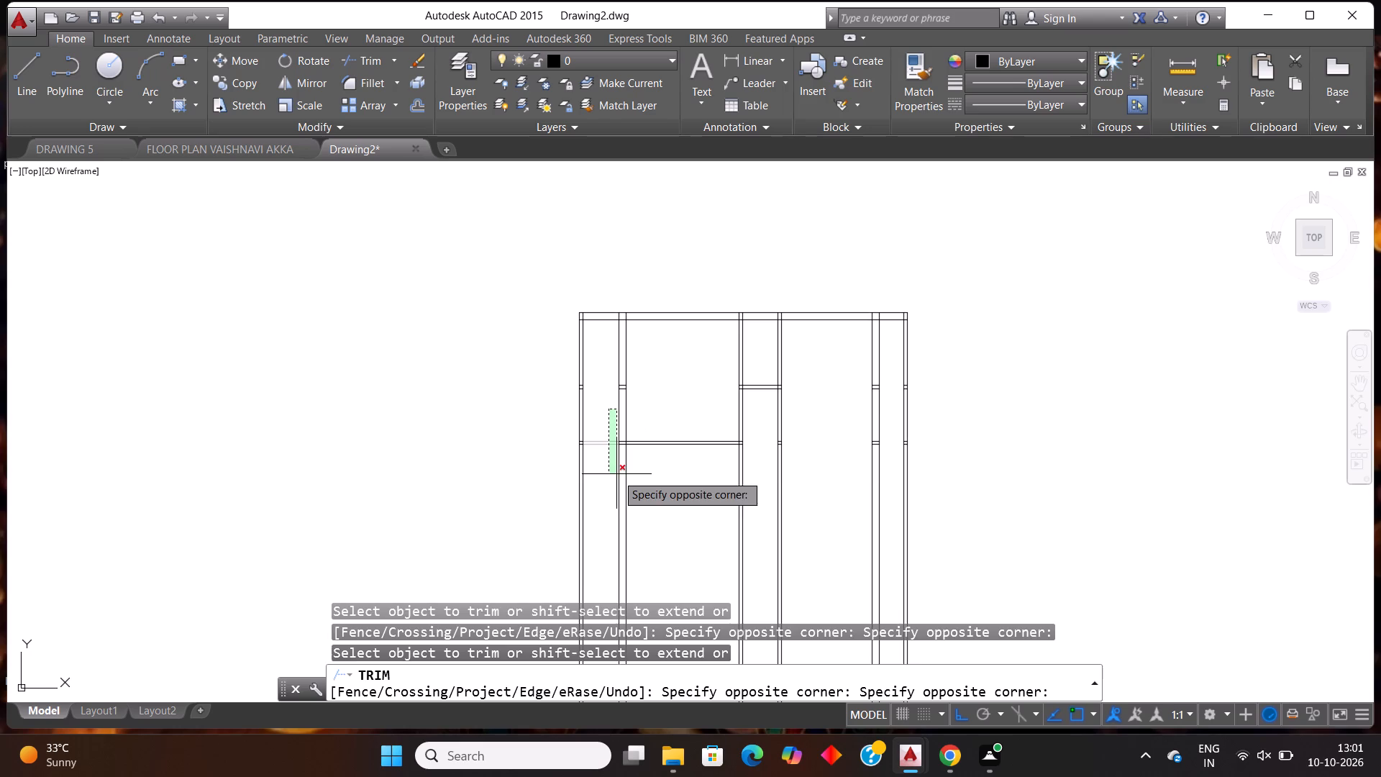
{"action": "left_click", "coordinate": [616, 474]}
{"action": "scroll", "coordinate": [716, 447], "scroll_direction": "down", "scroll_amount": 1}
{"action": "scroll", "coordinate": [811, 441], "scroll_direction": "down", "scroll_amount": 1}
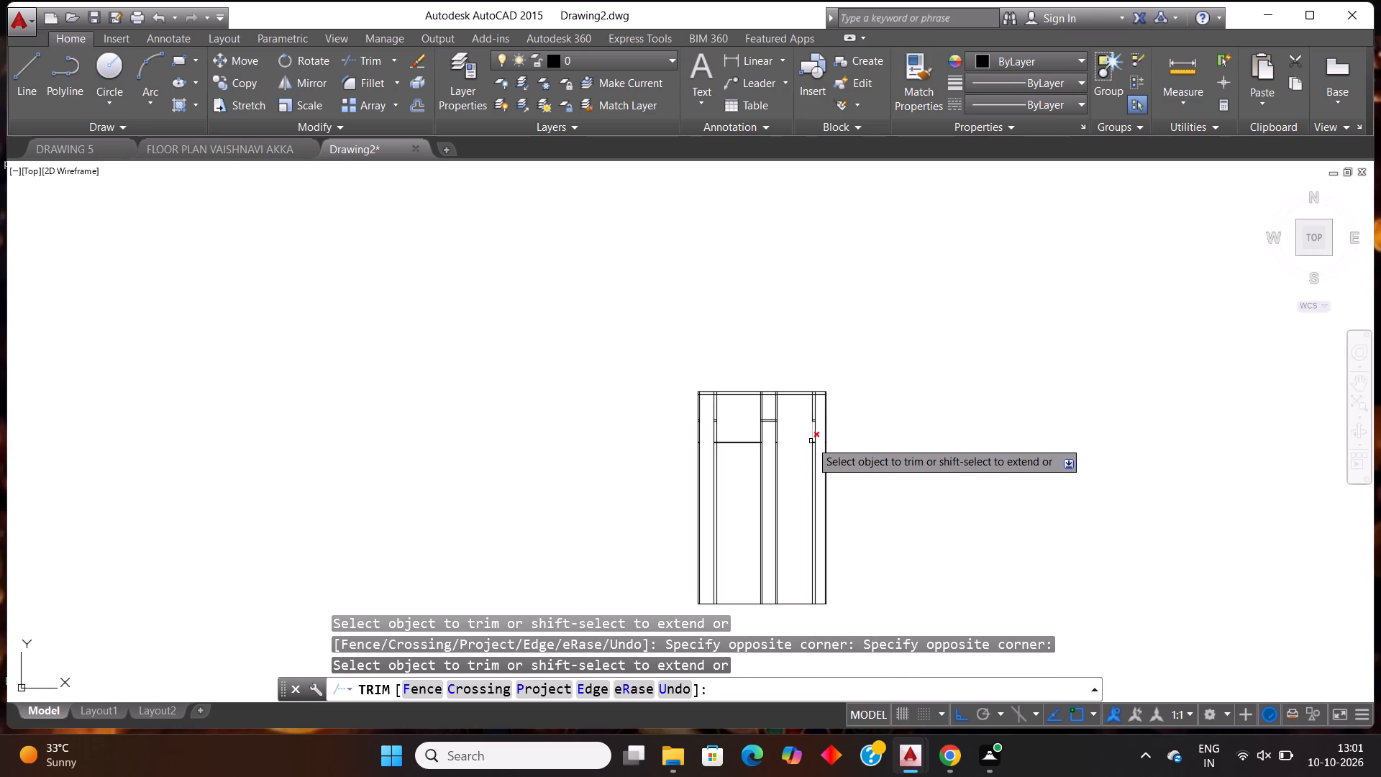
{"action": "scroll", "coordinate": [811, 441], "scroll_direction": "up", "scroll_amount": 2}
{"action": "key", "text": "Escape"}
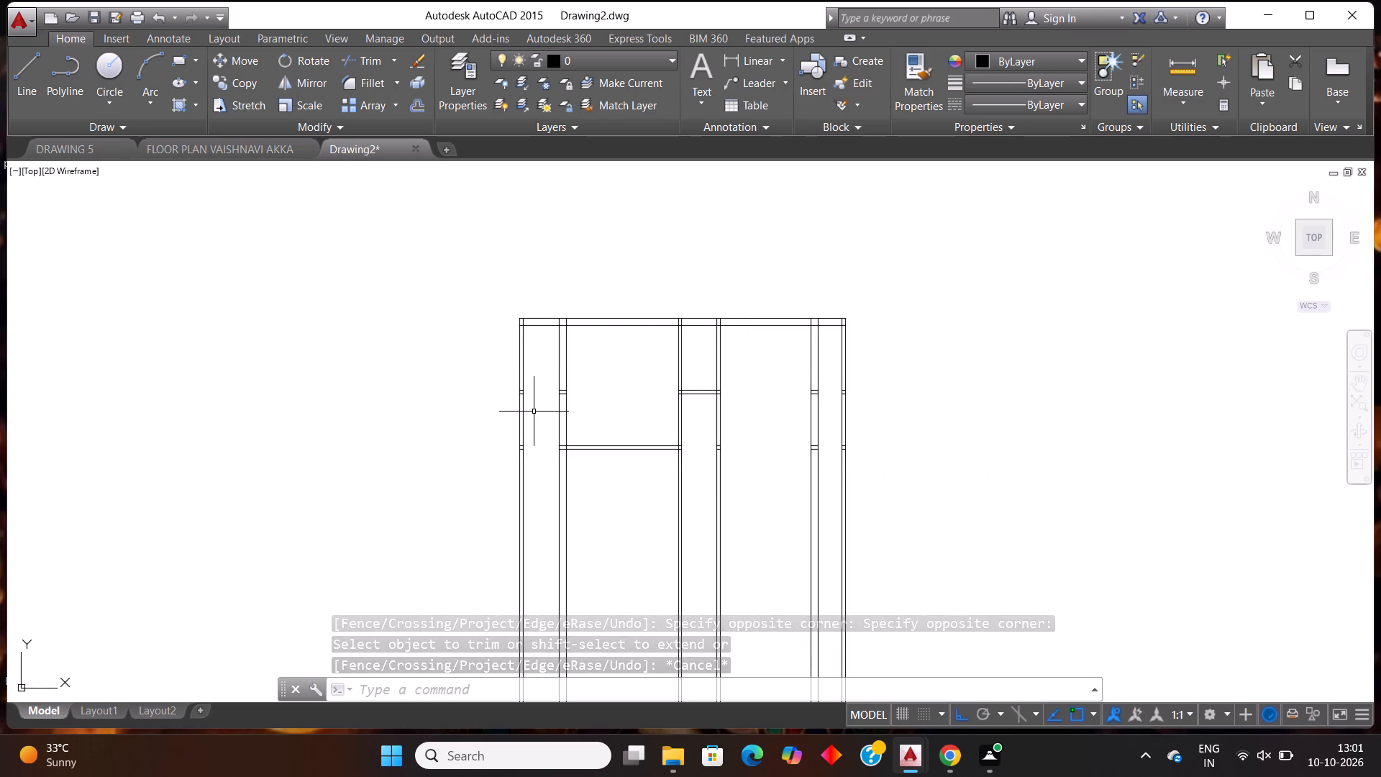
Erase the leftover horizontal stubs inside the first, second, fifth and sixth vertical walls (upper line) and the fourth, fifth and sixth (lower line).
{"action": "scroll", "coordinate": [537, 453], "scroll_direction": "up", "scroll_amount": 1}
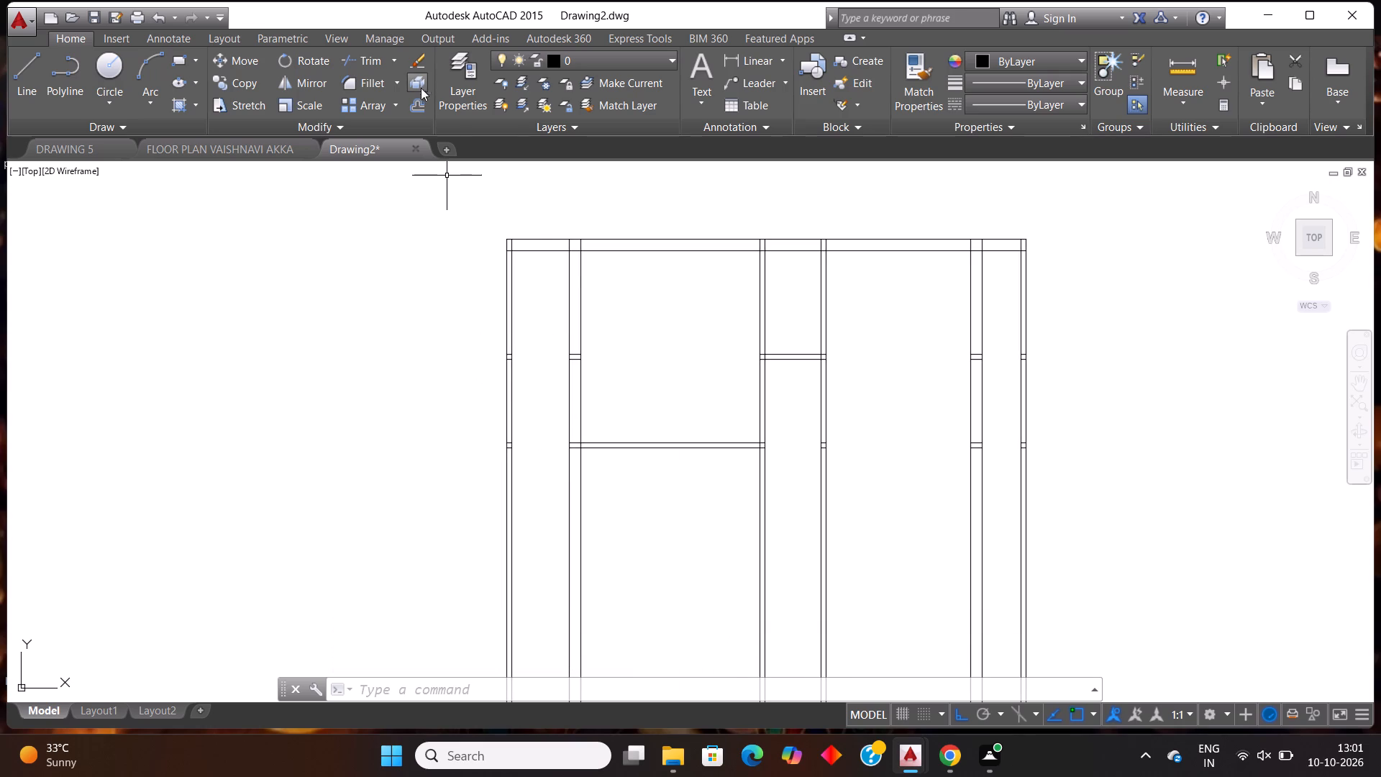
{"action": "scroll", "coordinate": [514, 324], "scroll_direction": "up", "scroll_amount": 3}
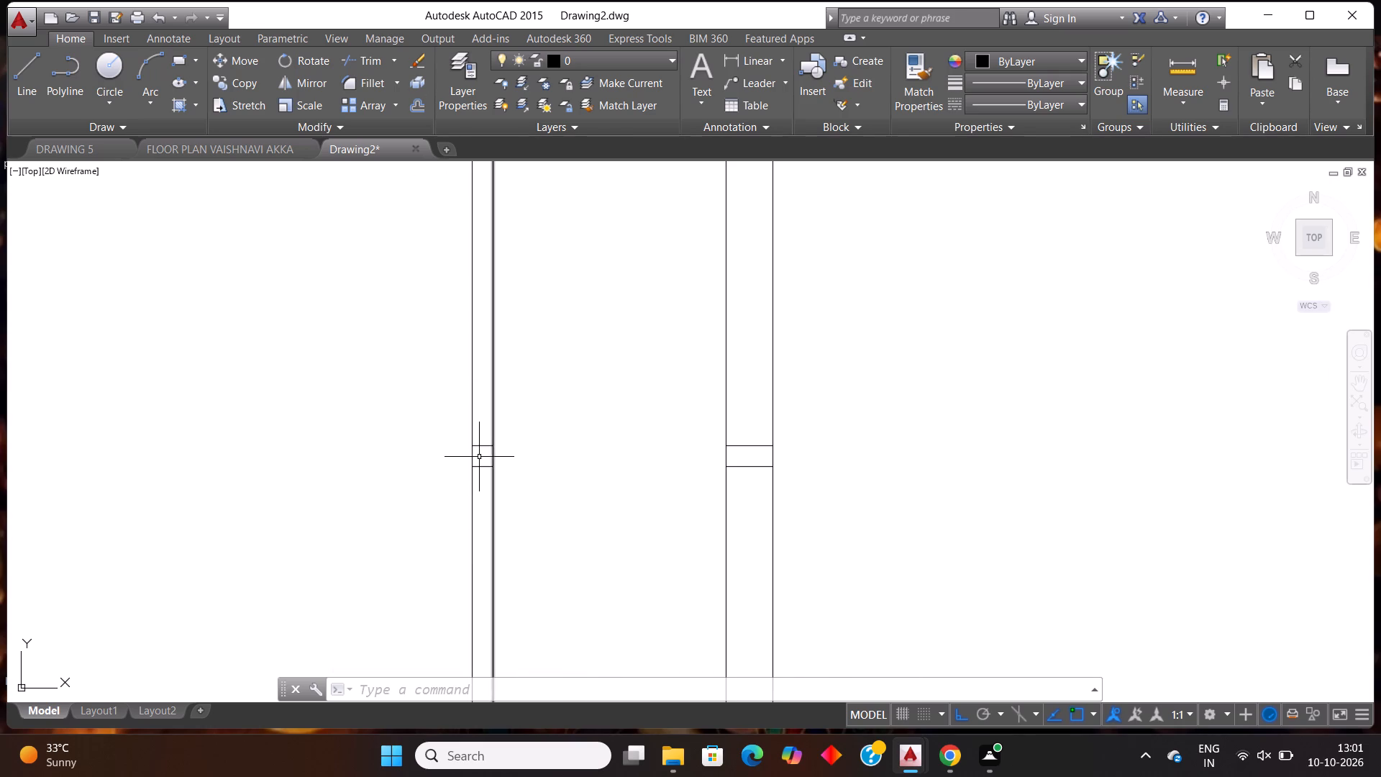
{"action": "left_click", "coordinate": [483, 443]}
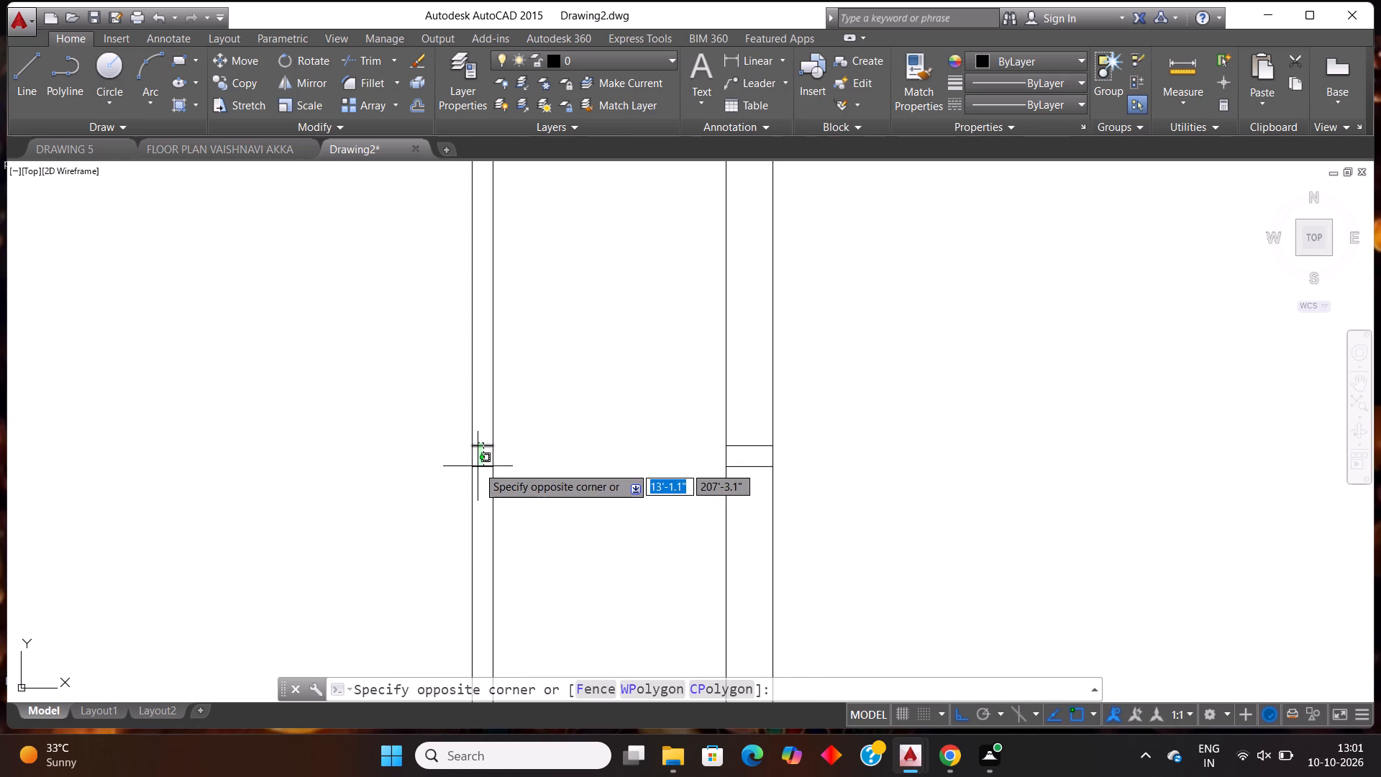
{"action": "left_click", "coordinate": [479, 465]}
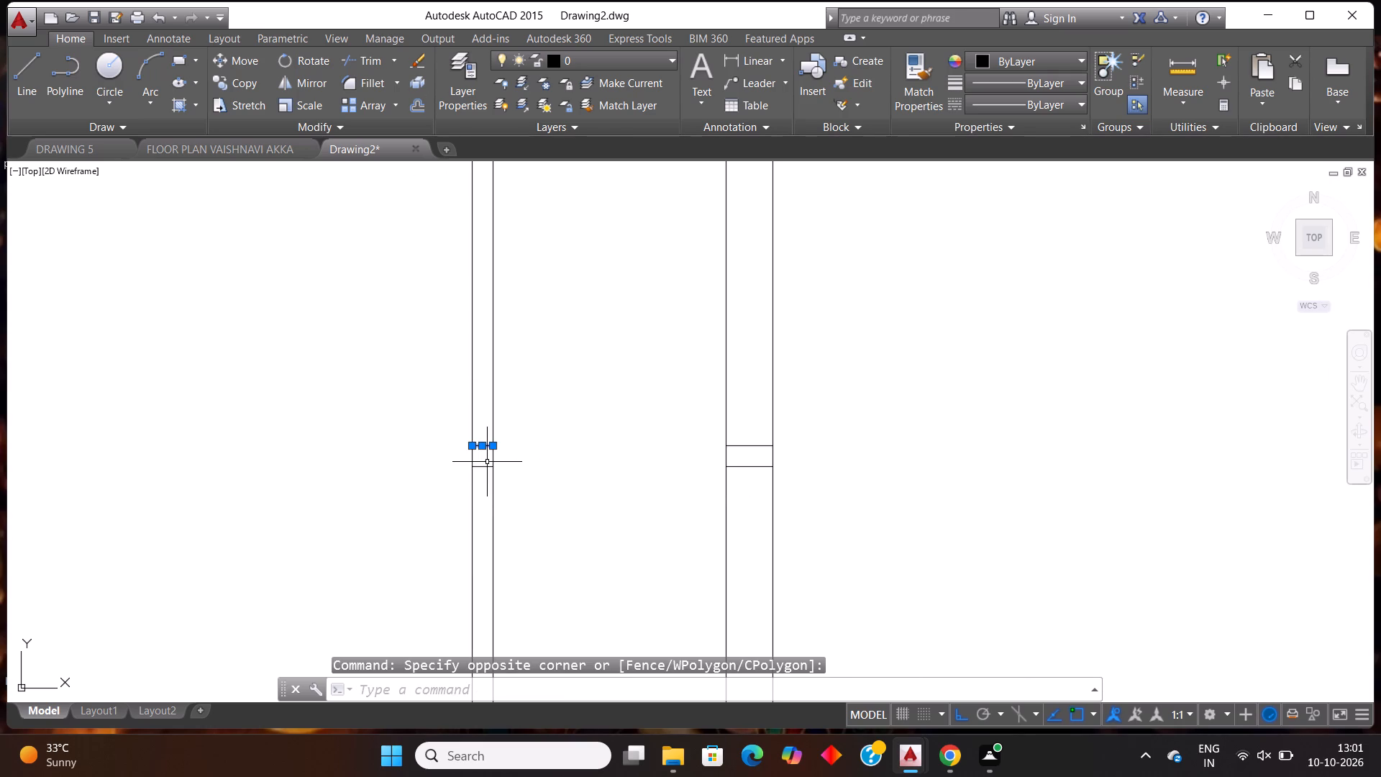
{"action": "left_click", "coordinate": [487, 468]}
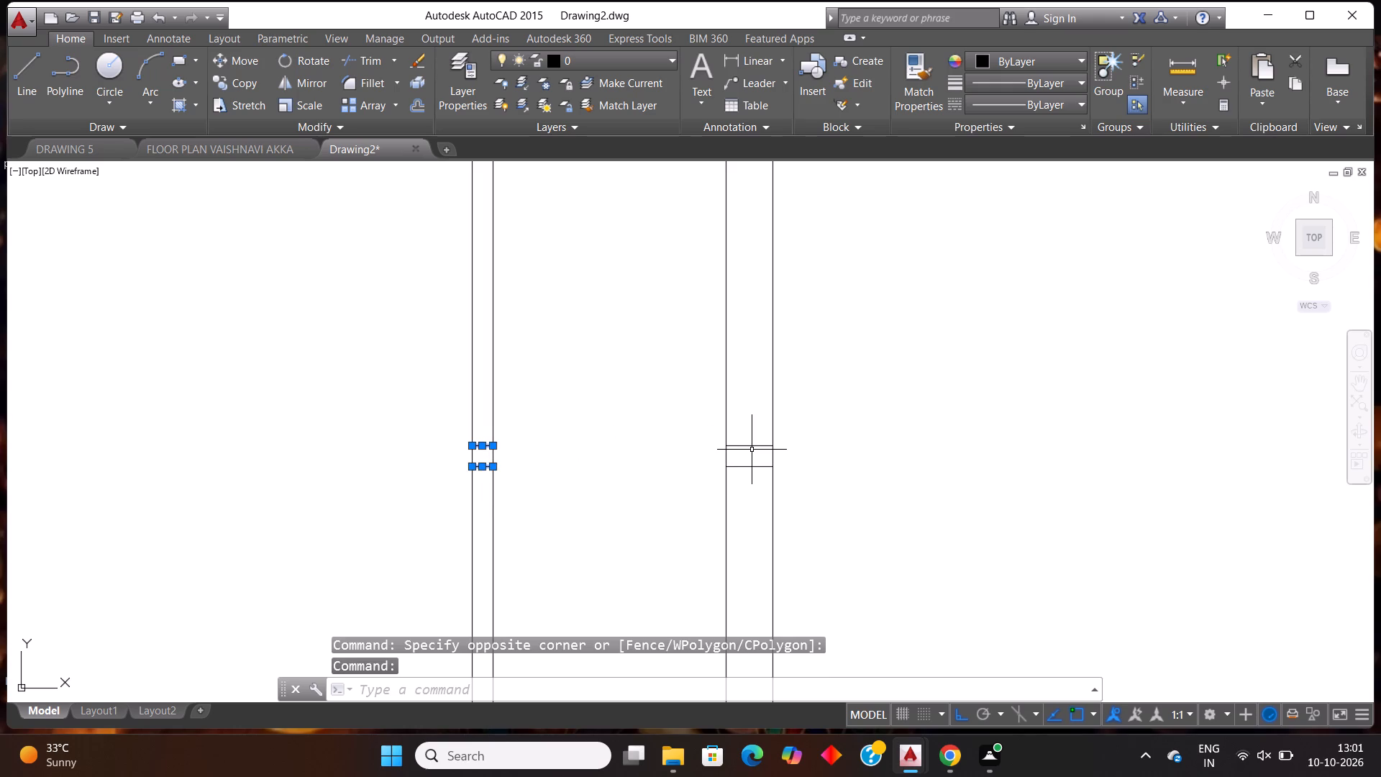
{"action": "left_click", "coordinate": [759, 447]}
{"action": "left_click", "coordinate": [744, 468]}
{"action": "scroll", "coordinate": [780, 501], "scroll_direction": "down", "scroll_amount": 4}
{"action": "scroll", "coordinate": [937, 486], "scroll_direction": "up", "scroll_amount": 2}
{"action": "scroll", "coordinate": [870, 509], "scroll_direction": "down", "scroll_amount": 1}
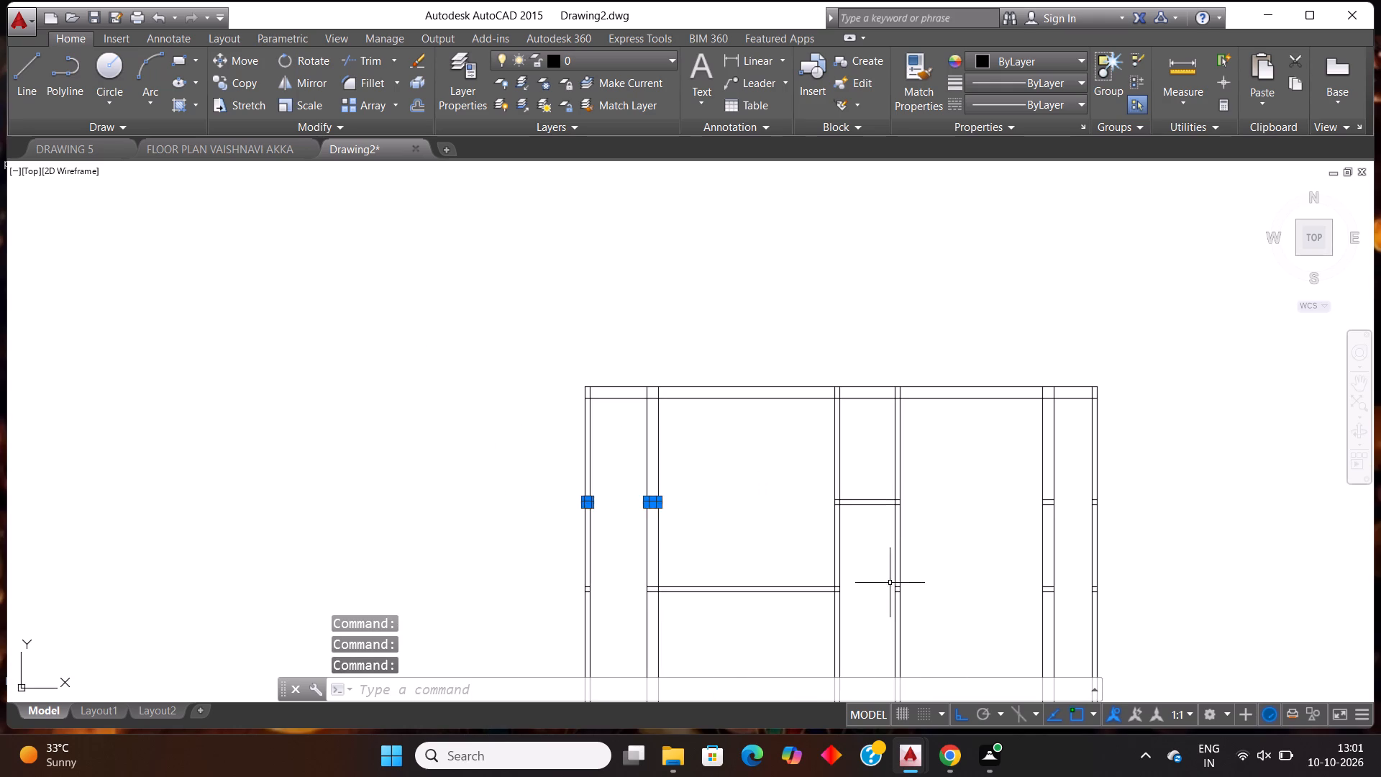
{"action": "scroll", "coordinate": [897, 584], "scroll_direction": "up", "scroll_amount": 4}
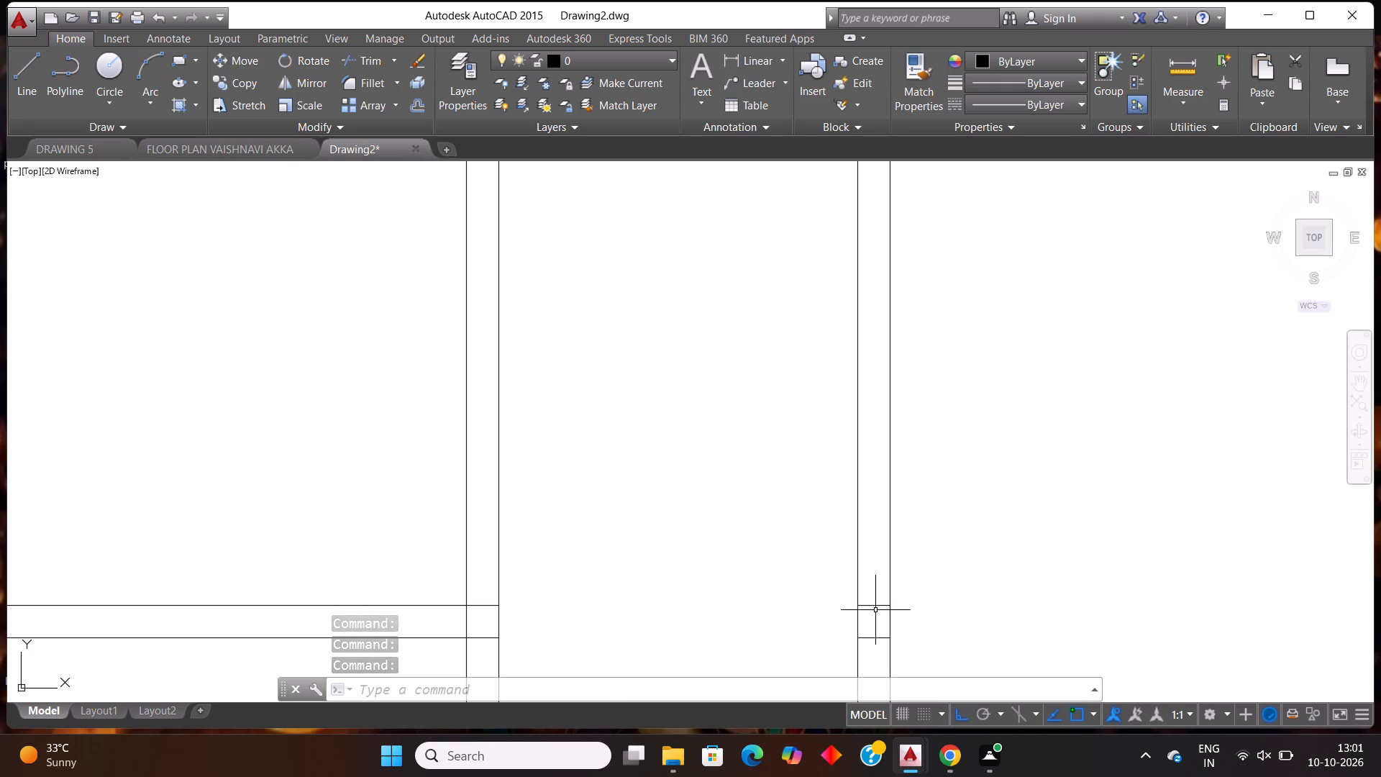
{"action": "left_click", "coordinate": [876, 604]}
{"action": "left_click", "coordinate": [883, 635]}
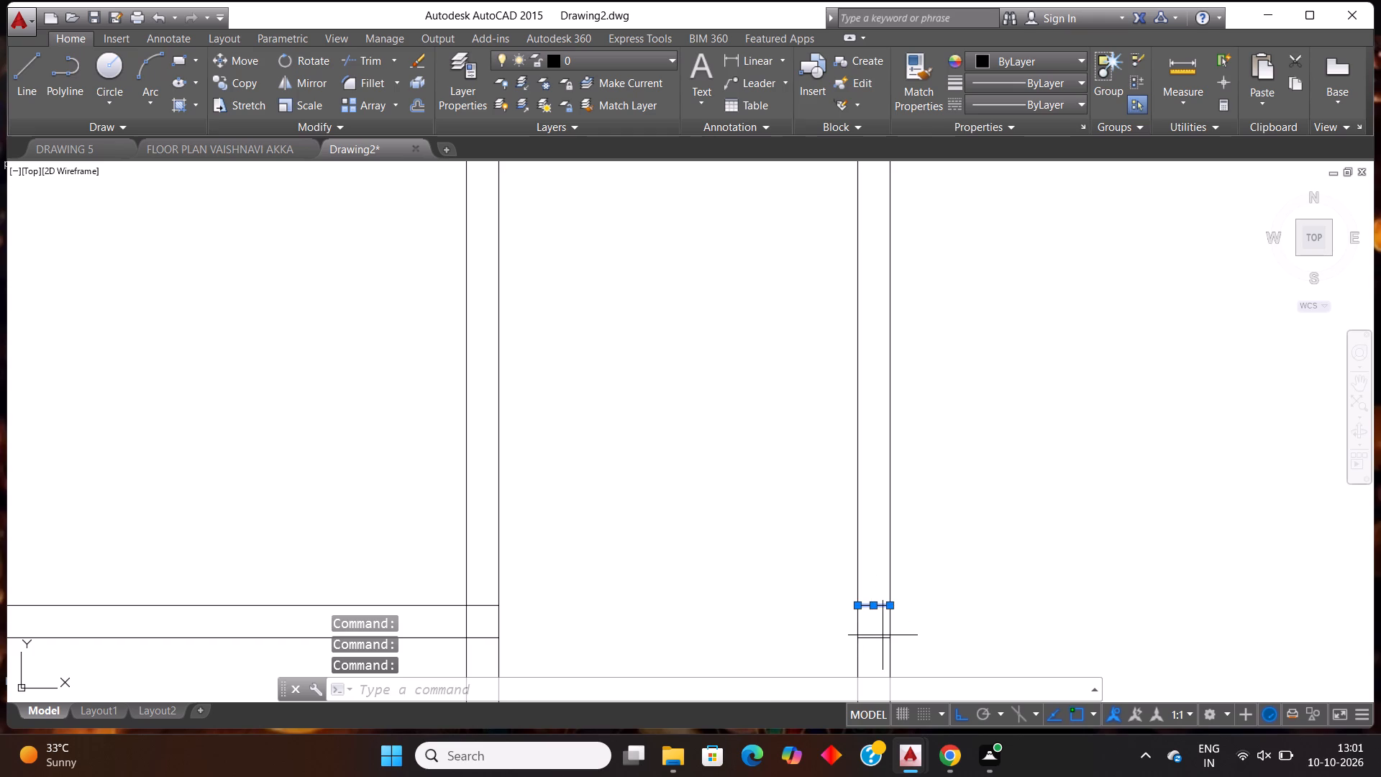
{"action": "left_click", "coordinate": [883, 647]}
{"action": "scroll", "coordinate": [913, 608], "scroll_direction": "down", "scroll_amount": 5}
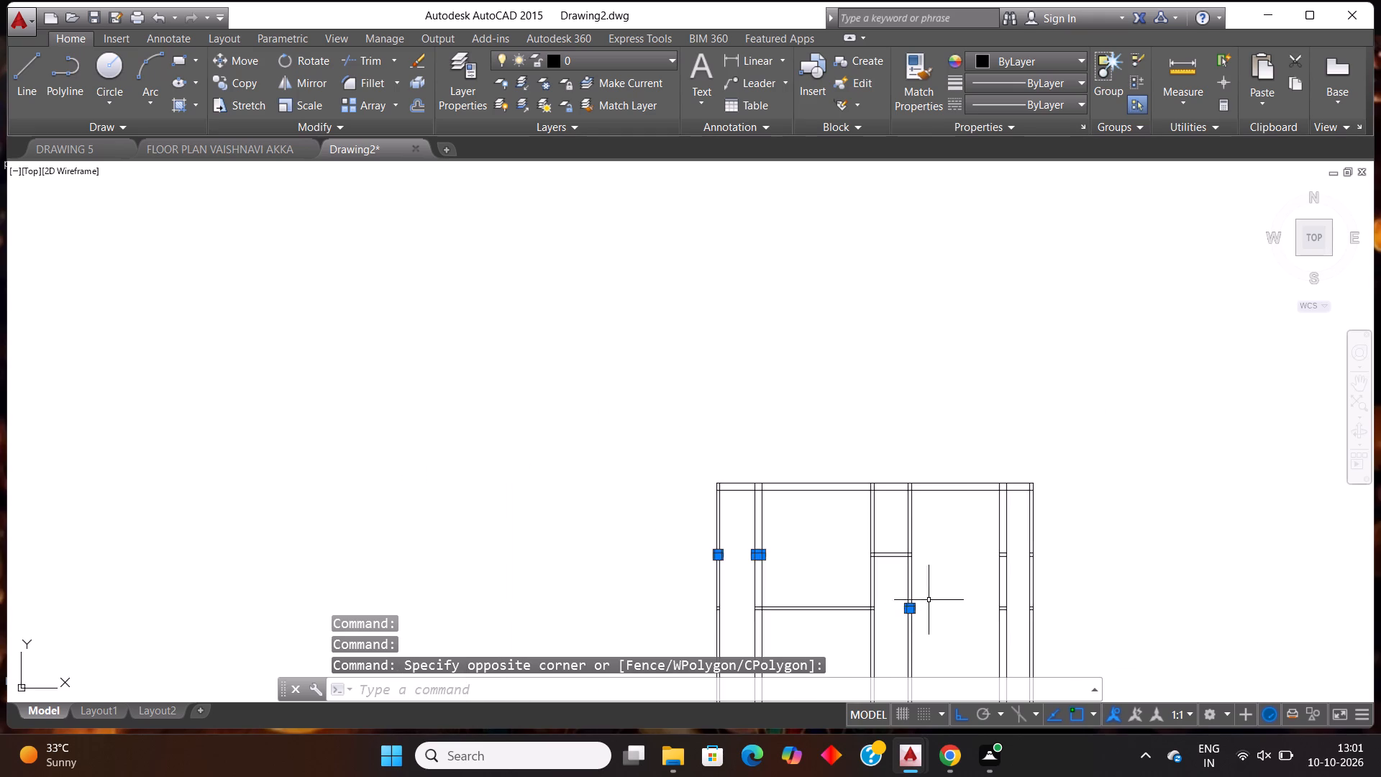
{"action": "scroll", "coordinate": [953, 583], "scroll_direction": "up", "scroll_amount": 1}
{"action": "scroll", "coordinate": [1097, 536], "scroll_direction": "up", "scroll_amount": 3}
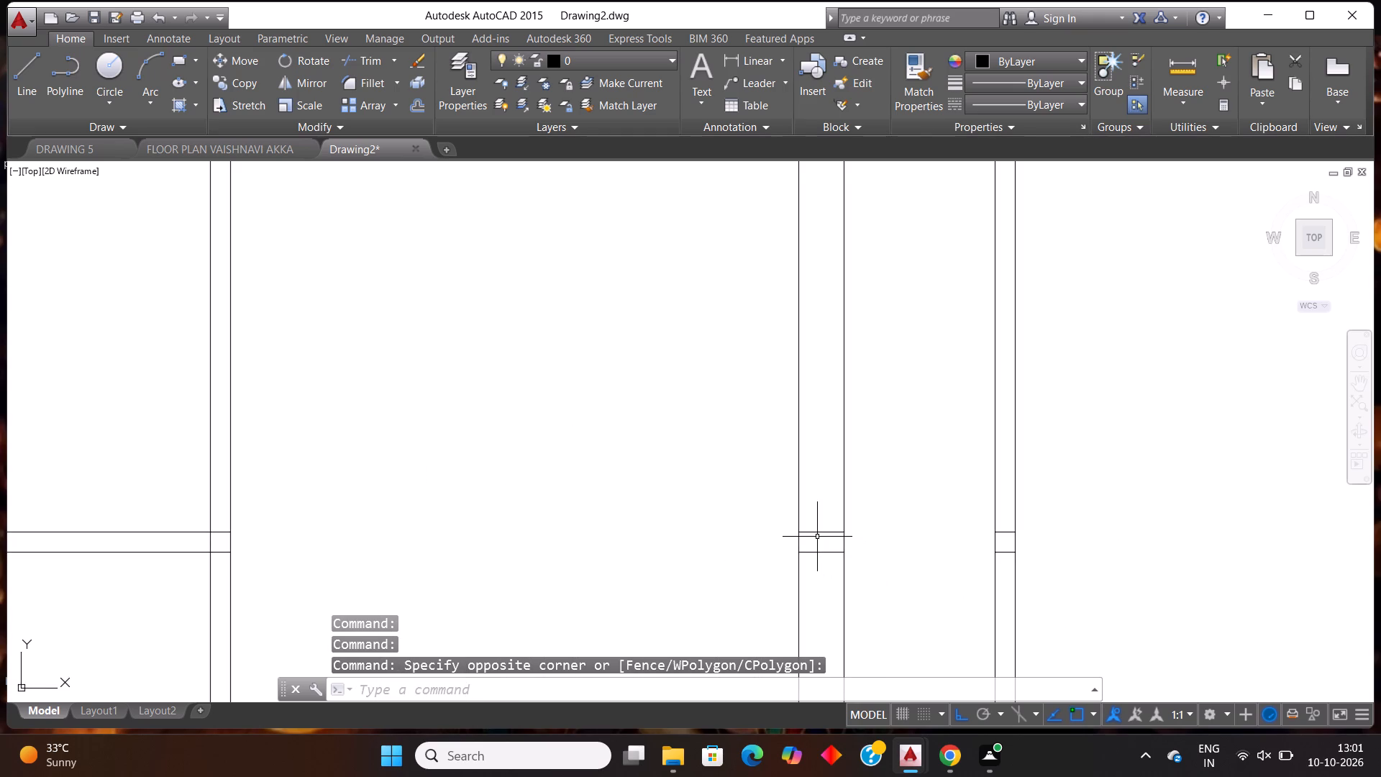
{"action": "left_click", "coordinate": [822, 533]}
{"action": "left_click", "coordinate": [825, 554]}
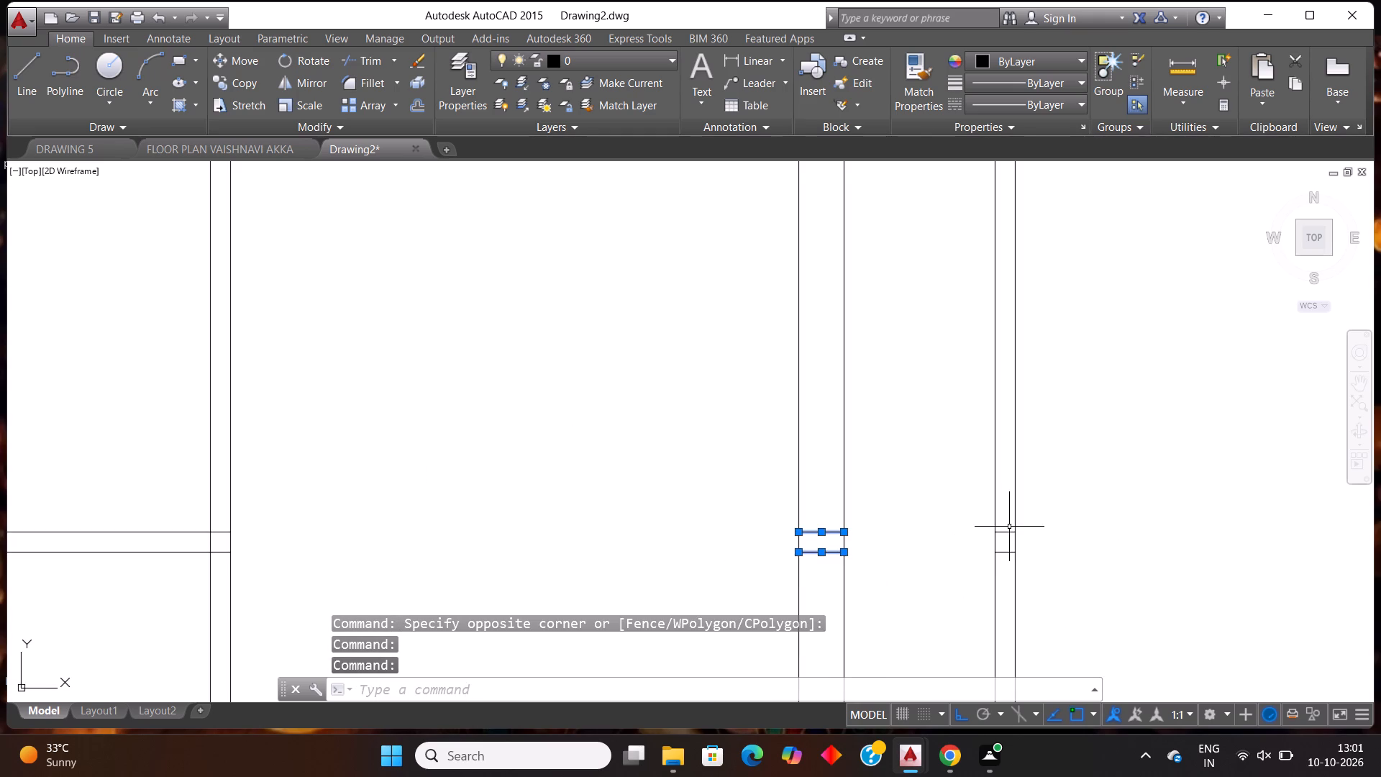
{"action": "left_click", "coordinate": [1009, 532]}
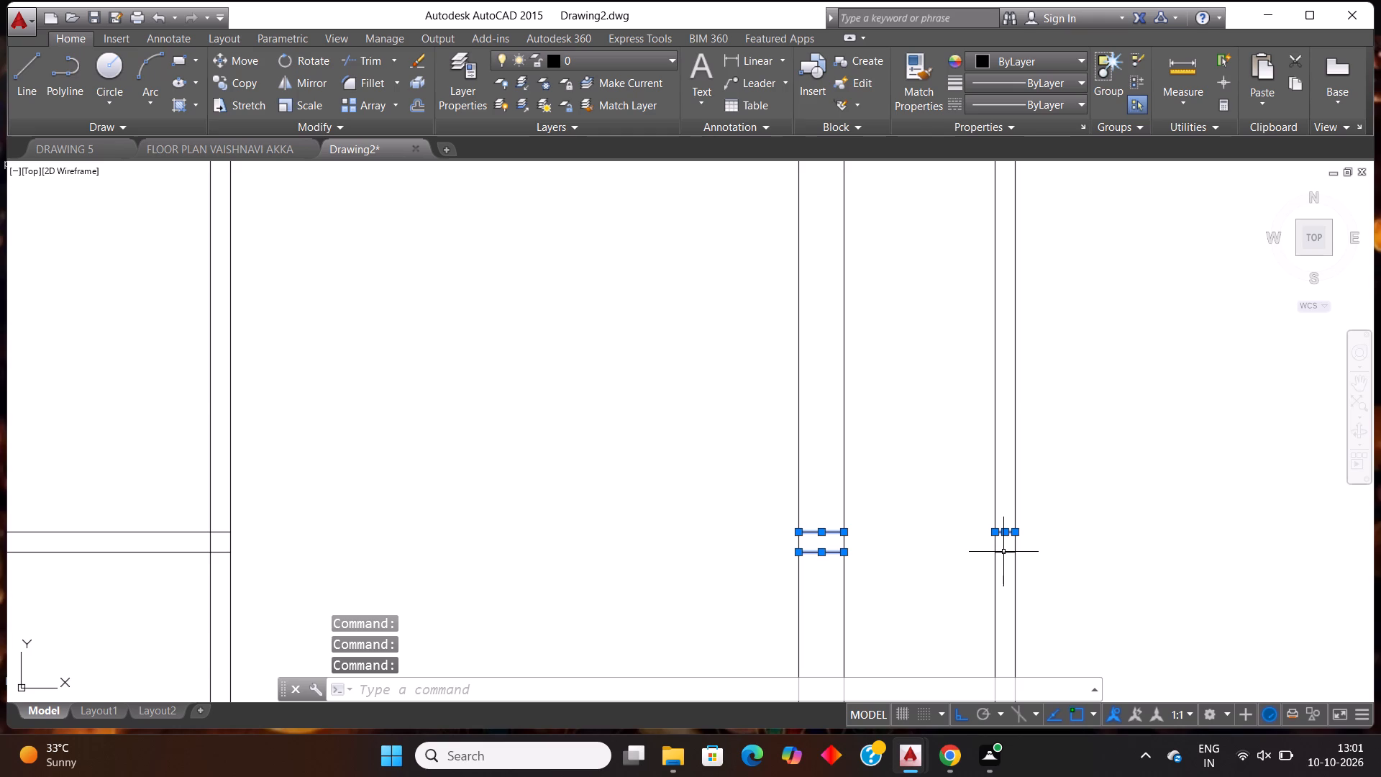
{"action": "left_click", "coordinate": [1007, 553]}
{"action": "scroll", "coordinate": [1007, 552], "scroll_direction": "down", "scroll_amount": 4}
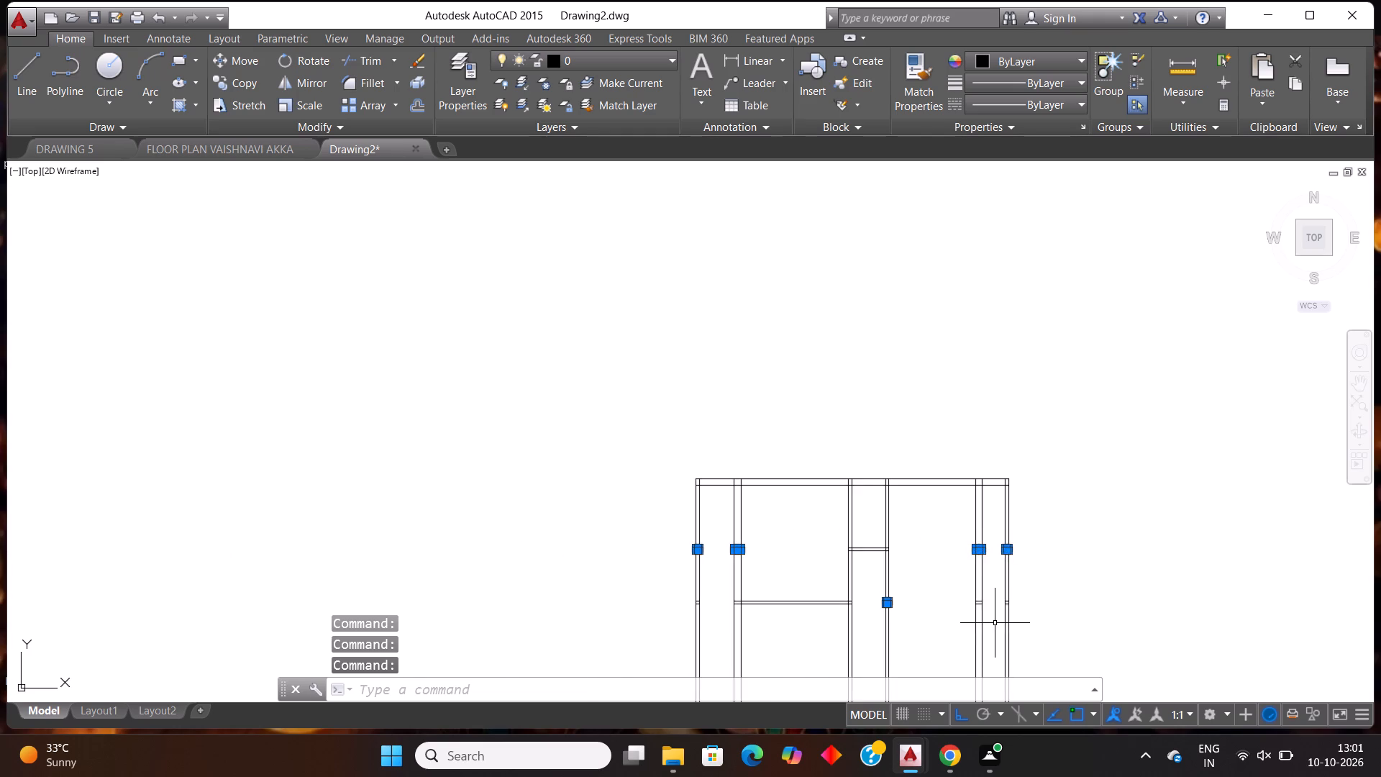
{"action": "scroll", "coordinate": [995, 624], "scroll_direction": "up", "scroll_amount": 5}
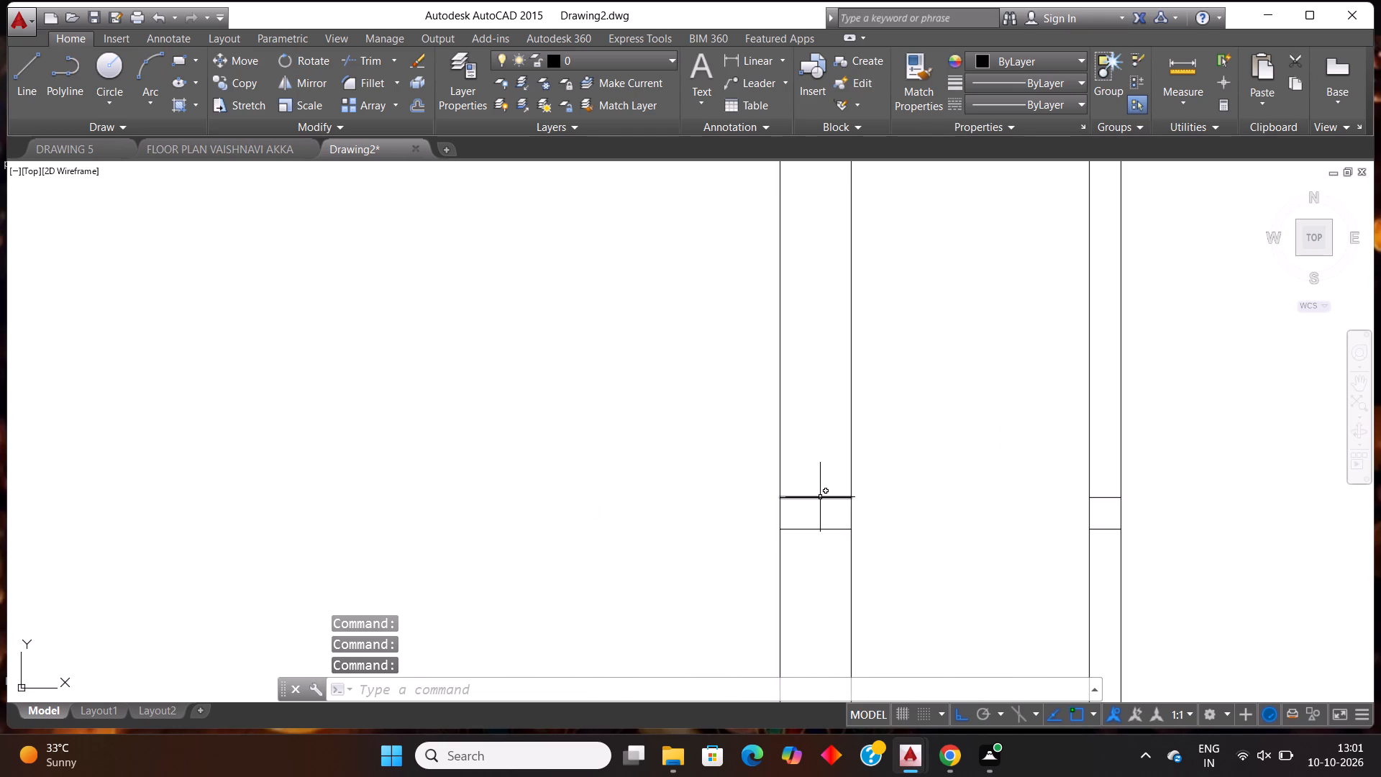
{"action": "left_click", "coordinate": [820, 497]}
{"action": "left_click", "coordinate": [823, 532]}
{"action": "left_click", "coordinate": [1115, 496]}
{"action": "left_click", "coordinate": [1107, 530]}
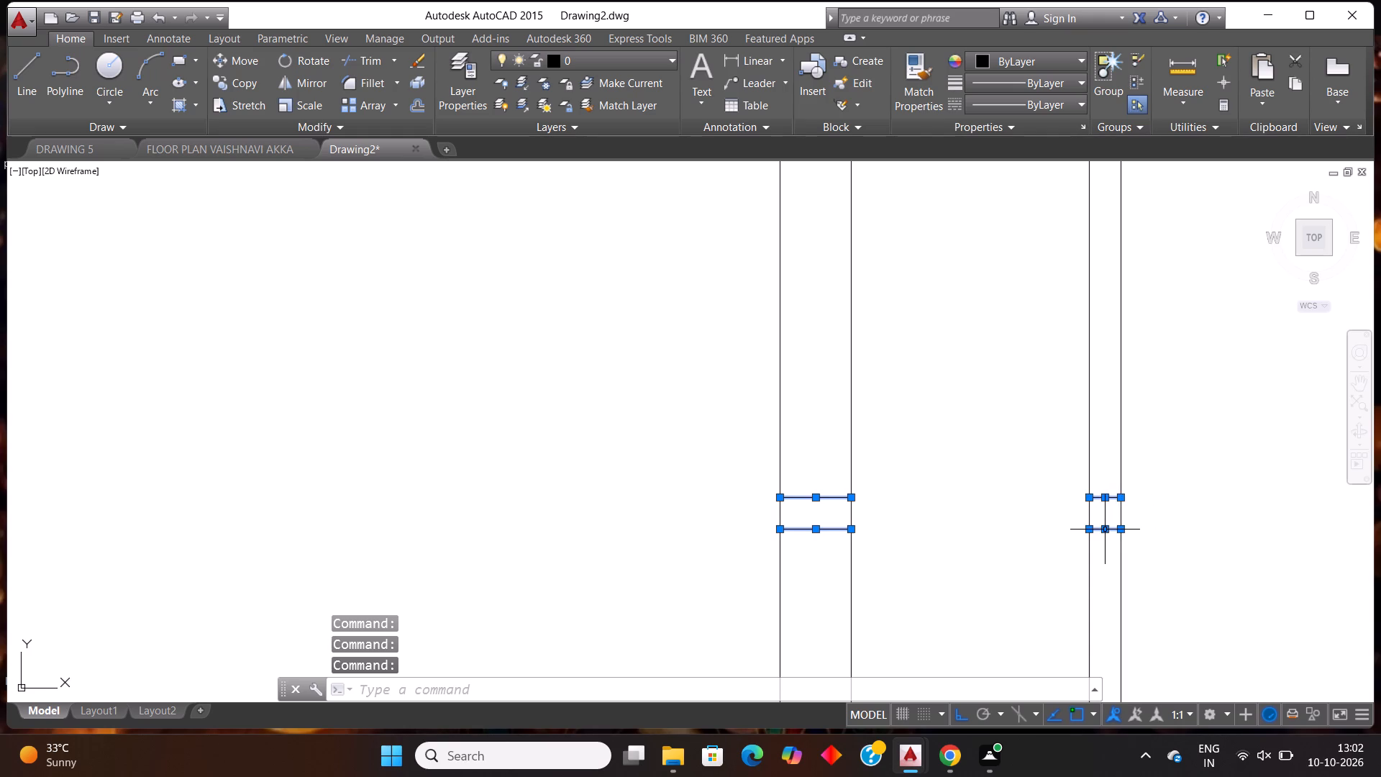
{"action": "key", "text": "Delete"}
Offset the top wall's inner face 10'6" downward and that new line a further 4" to form another horizontal wall.
{"action": "scroll", "coordinate": [1054, 519], "scroll_direction": "down", "scroll_amount": 1}
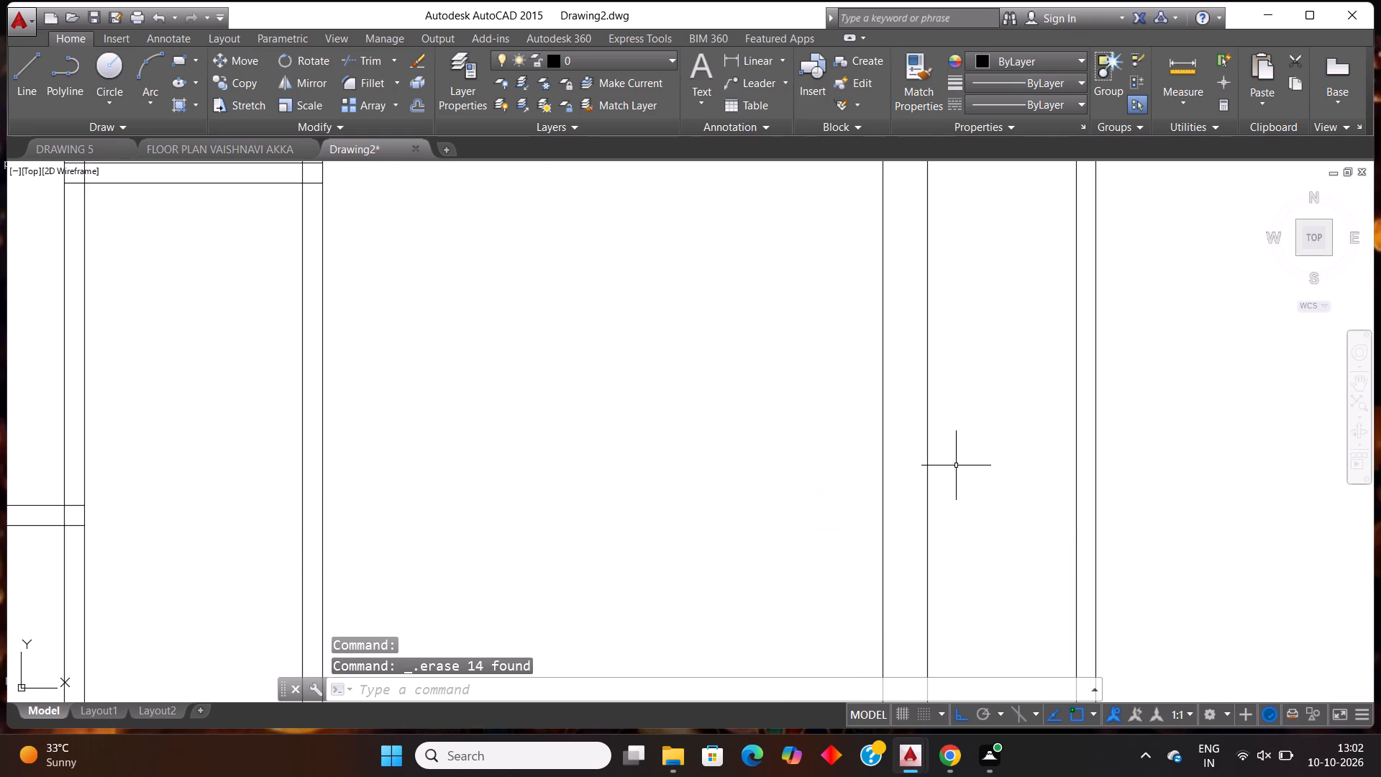
{"action": "scroll", "coordinate": [901, 457], "scroll_direction": "down", "scroll_amount": 4}
{"action": "scroll", "coordinate": [939, 426], "scroll_direction": "up", "scroll_amount": 1}
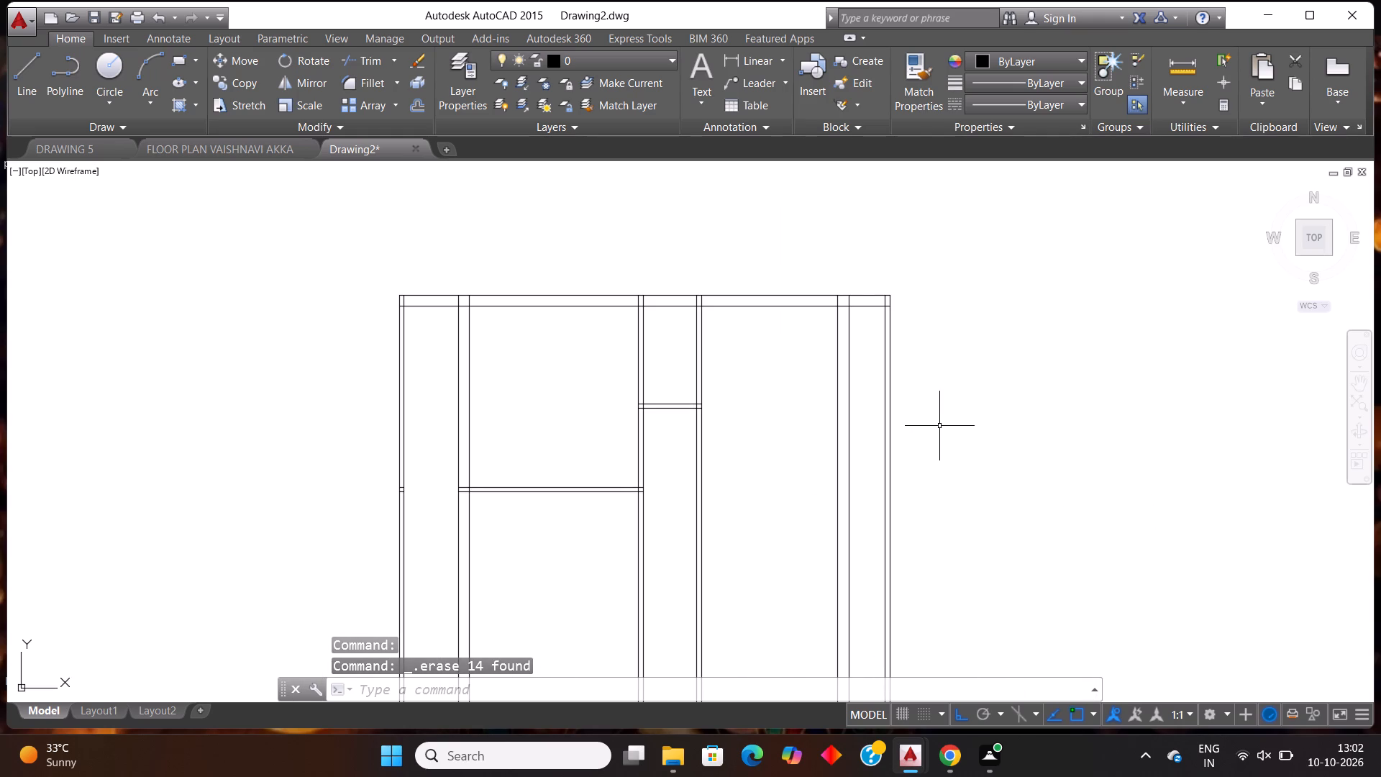
{"action": "scroll", "coordinate": [651, 337], "scroll_direction": "down", "scroll_amount": 1}
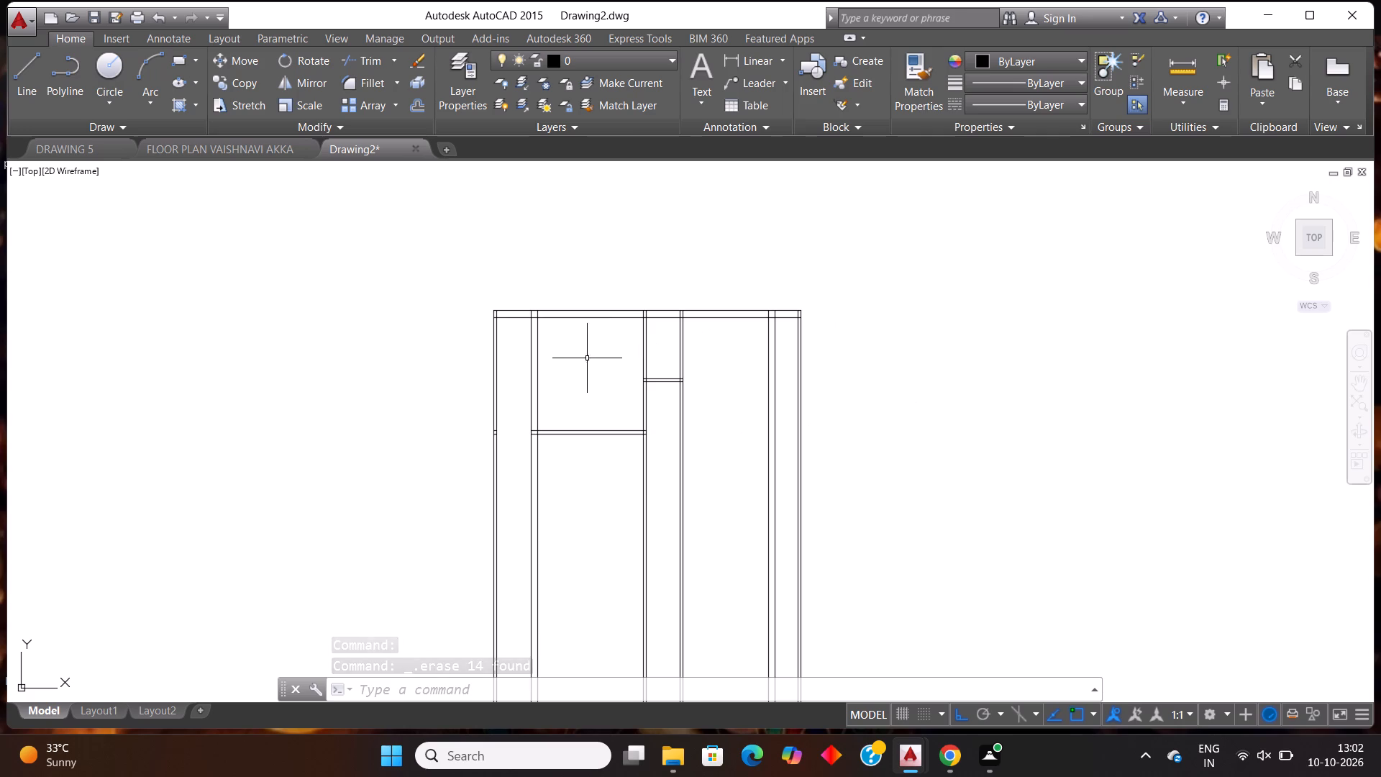
{"action": "scroll", "coordinate": [593, 376], "scroll_direction": "up", "scroll_amount": 2}
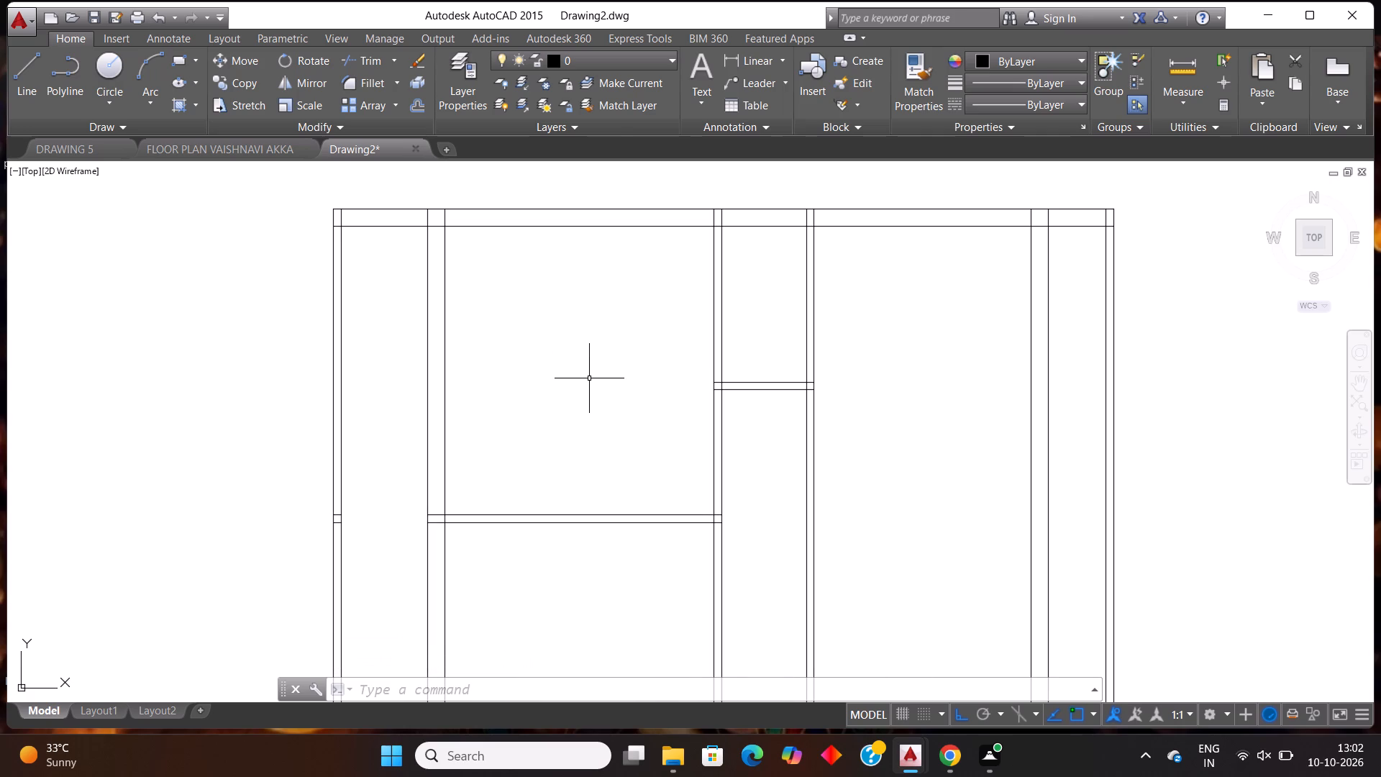
{"action": "key", "text": "Escape"}
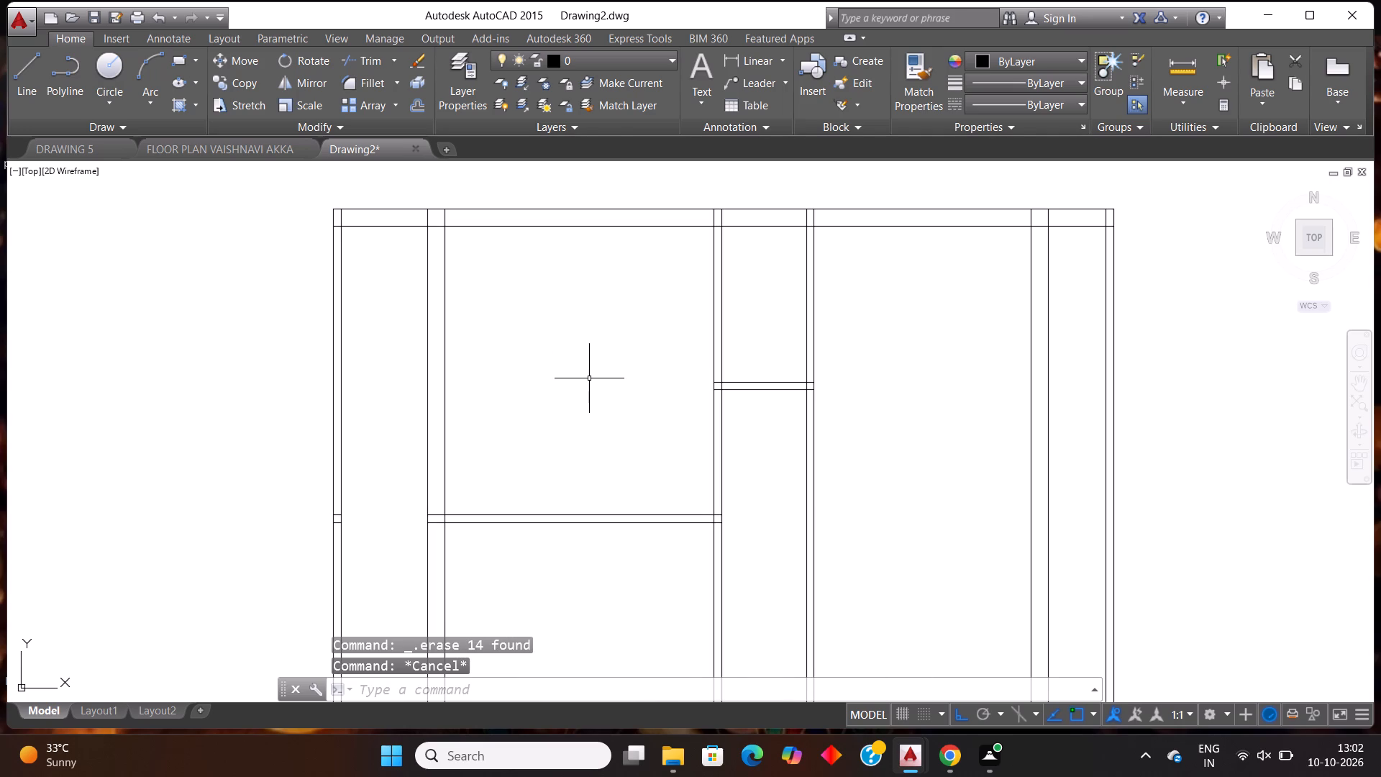
{"action": "type", "text": "off"}
{"action": "key", "text": "Return"}
{"action": "key", "text": "Return"}
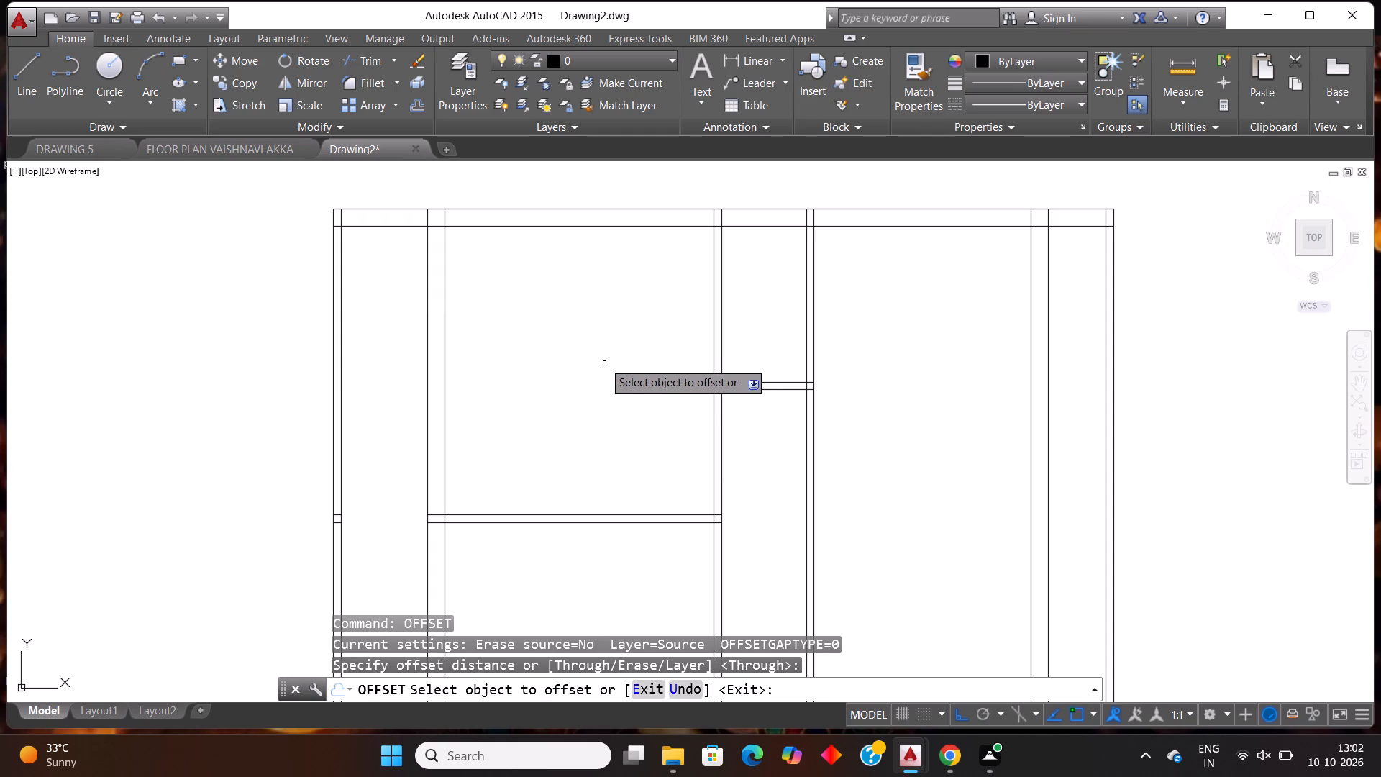
{"action": "left_click", "coordinate": [899, 227]}
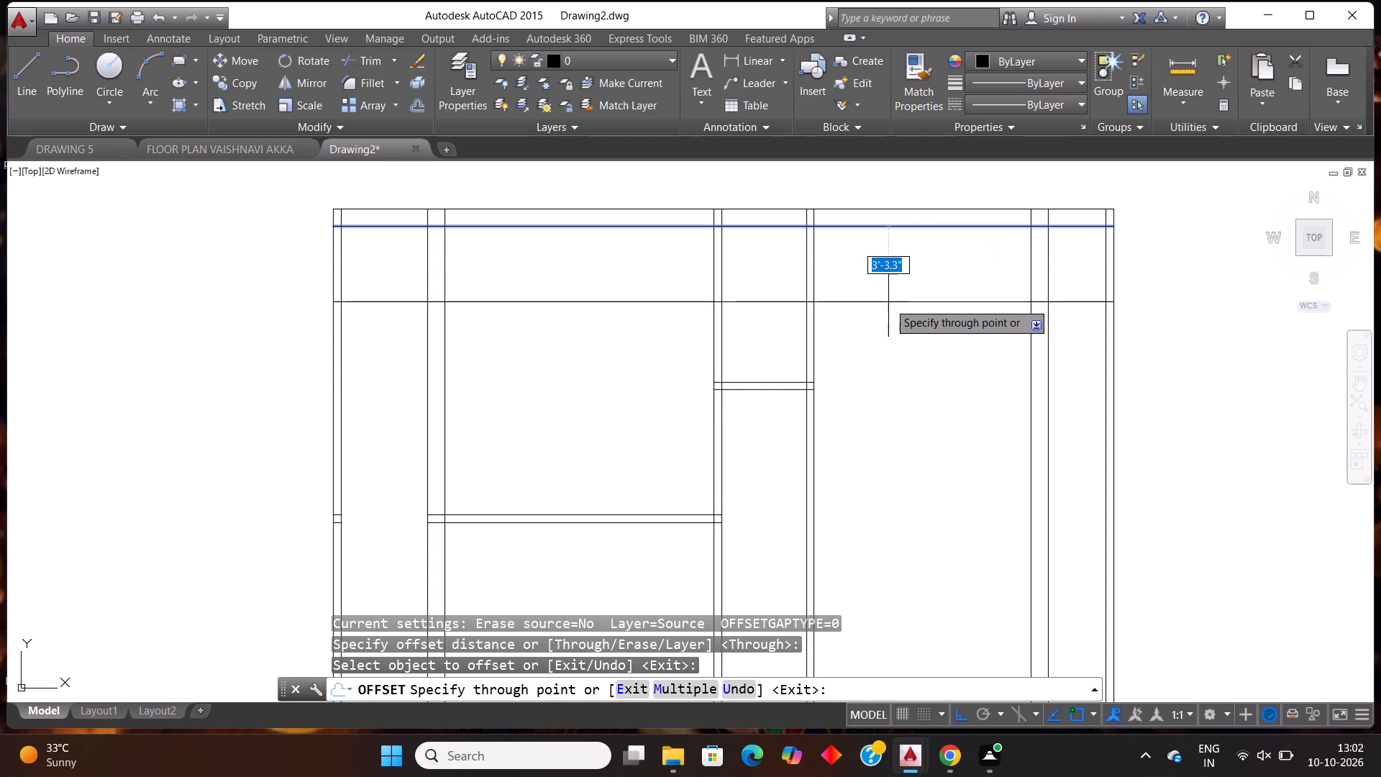
{"action": "type", "text": "10'6\""}
{"action": "key", "text": "Return"}
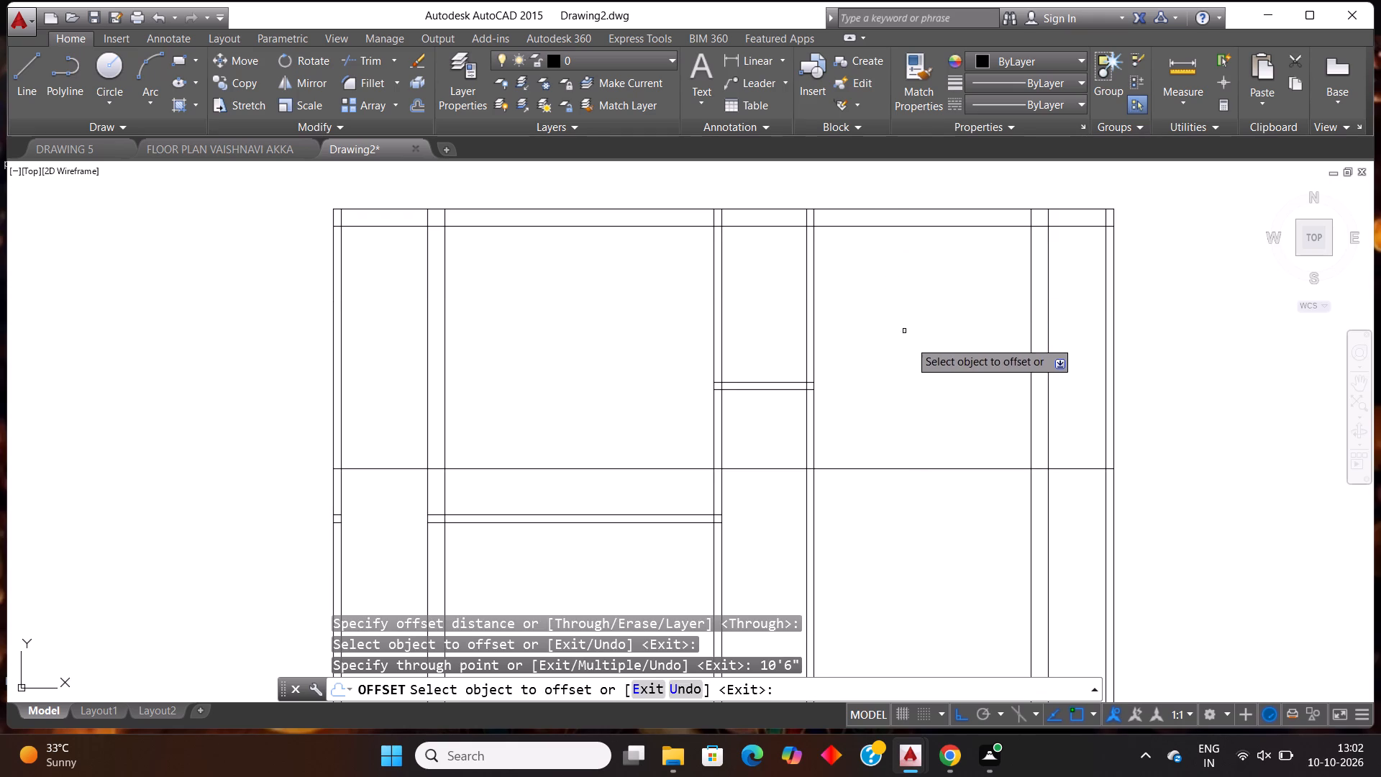
{"action": "left_click", "coordinate": [906, 468]}
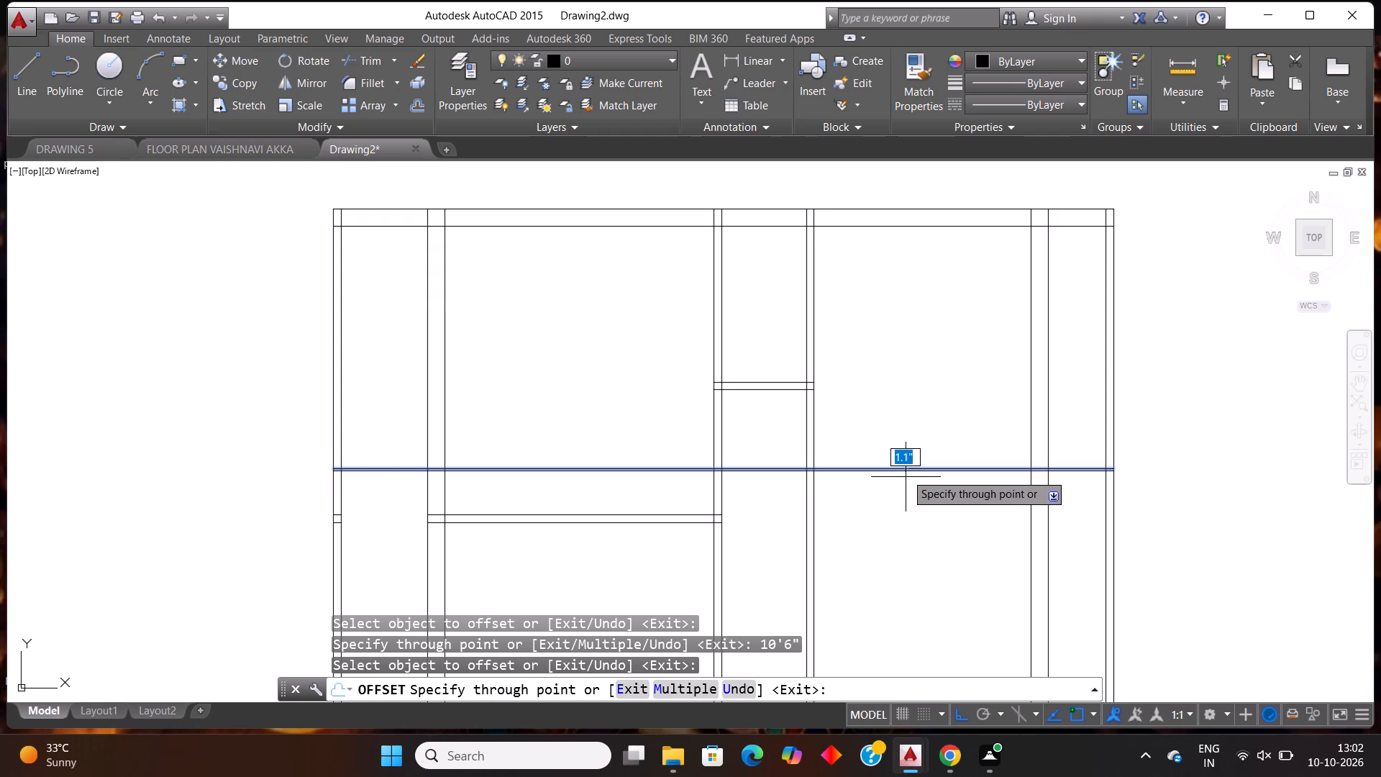
{"action": "type", "text": "4\""}
{"action": "key", "text": "Return"}
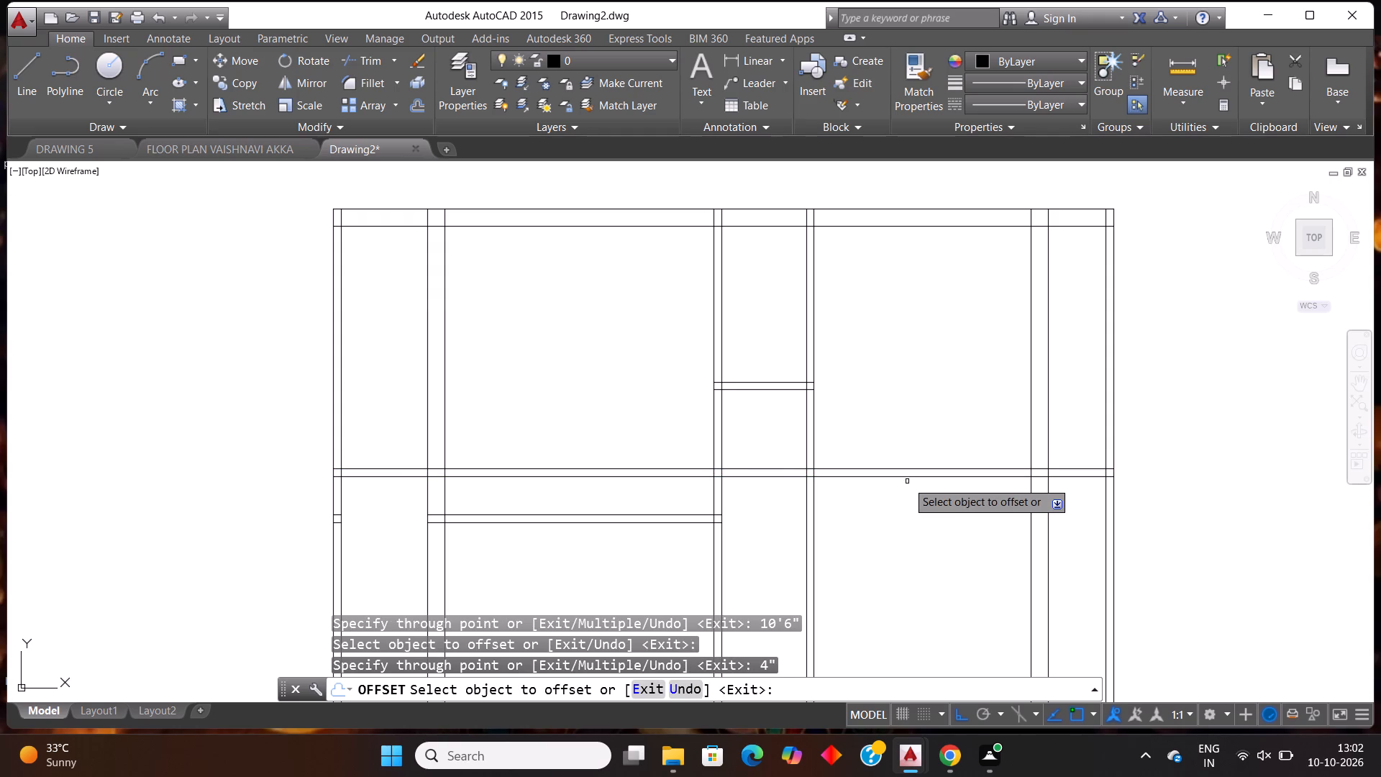
{"action": "key", "text": "Escape"}
Trim the new horizontal 4" wall out of every bay except the one between the fourth and fifth vertical walls.
{"action": "type", "text": "tr"}
{"action": "key", "text": "Return"}
{"action": "key", "text": "Return"}
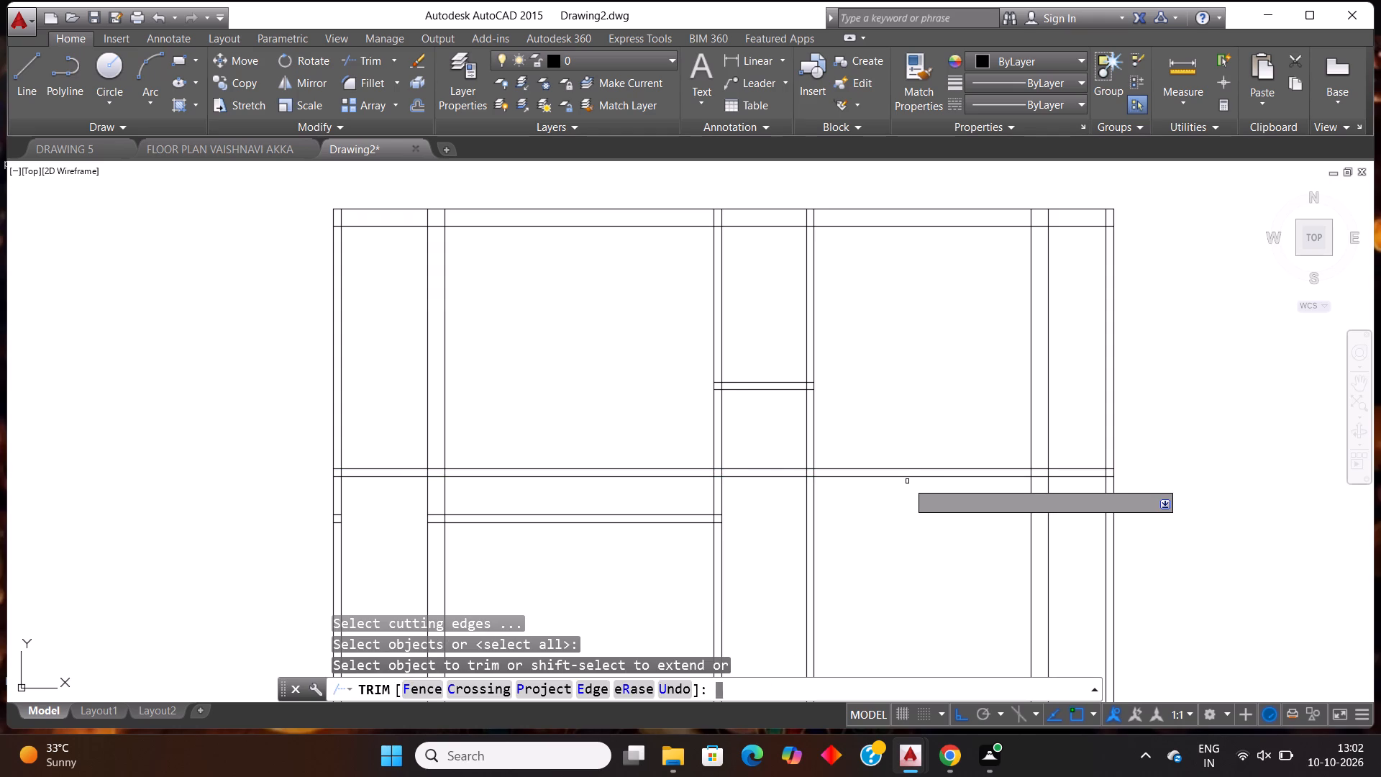
{"action": "left_click", "coordinate": [647, 447]}
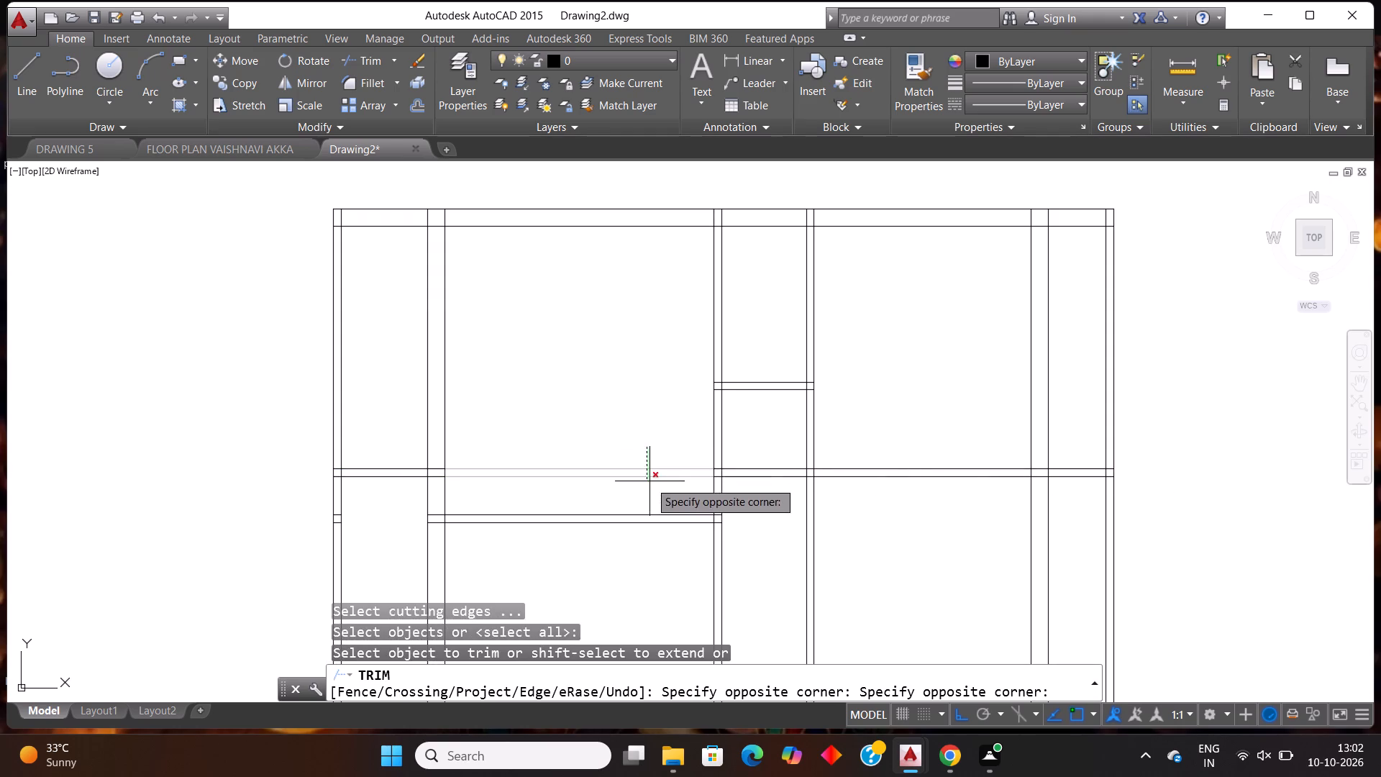
{"action": "left_click", "coordinate": [650, 481]}
{"action": "left_click", "coordinate": [753, 438]}
{"action": "left_click", "coordinate": [780, 512]}
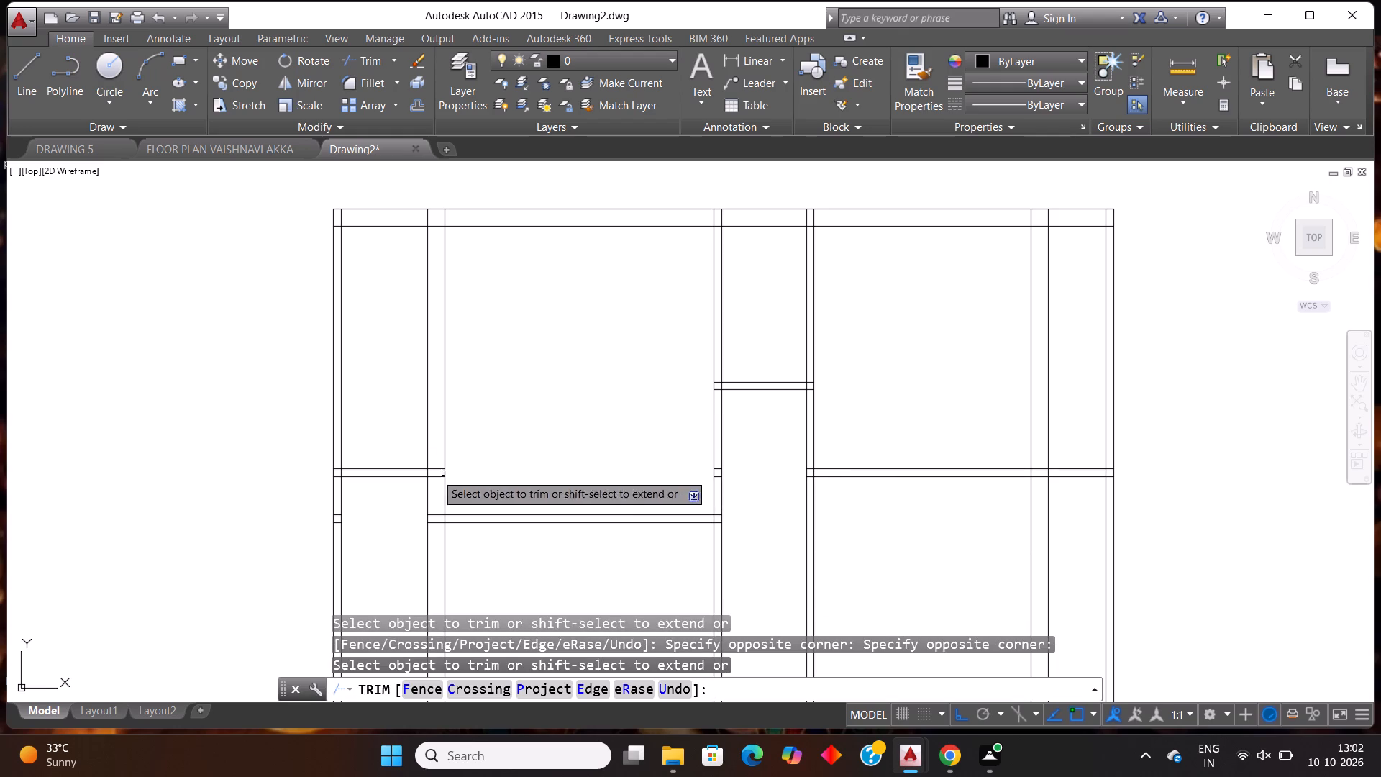
{"action": "left_click_drag", "start_coordinate": [406, 452], "coordinate": [402, 460]}
{"action": "left_click", "coordinate": [388, 497]}
{"action": "left_click", "coordinate": [1074, 458]}
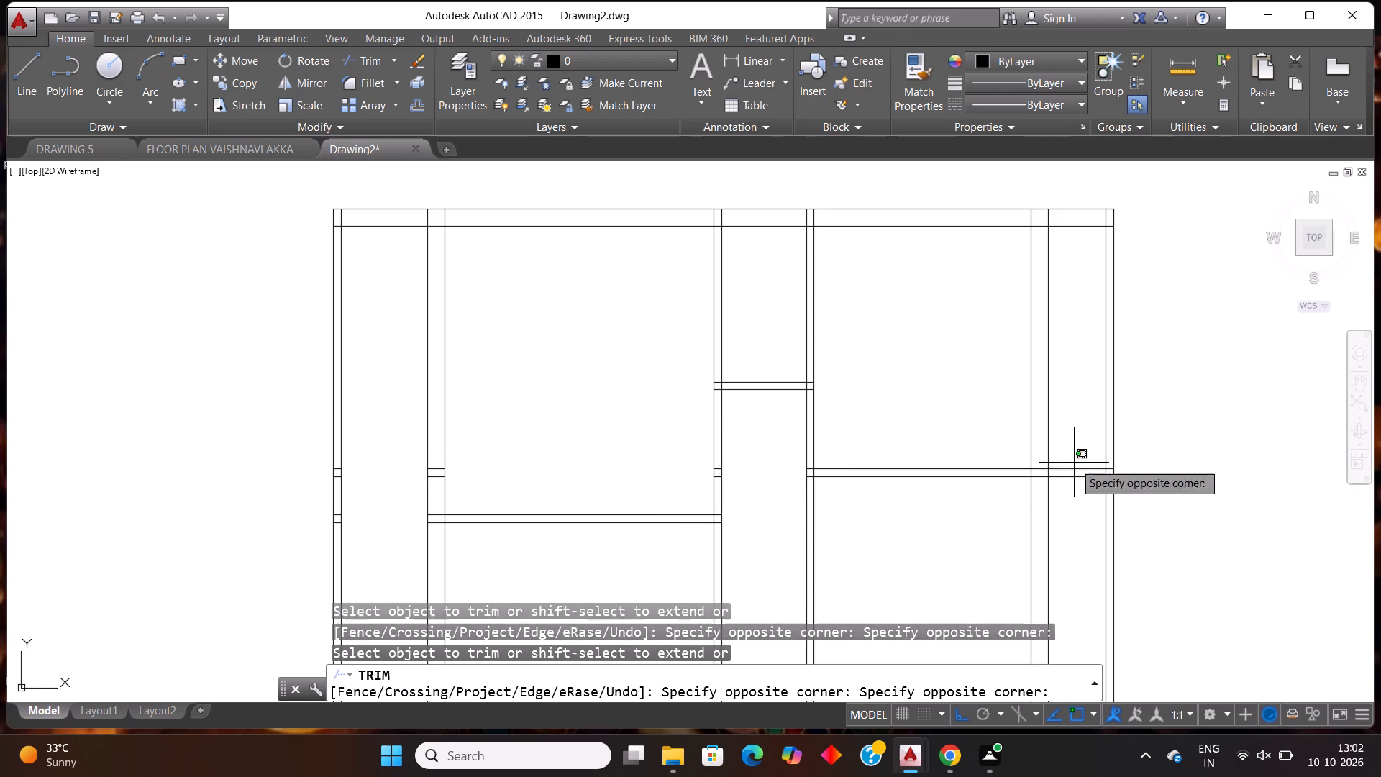
{"action": "left_click", "coordinate": [1069, 502]}
Trim the second bay's horizontal wall lines inside the second and third vertical walls, and open the second wall's face at the junction.
{"action": "scroll", "coordinate": [1104, 485], "scroll_direction": "up", "scroll_amount": 2}
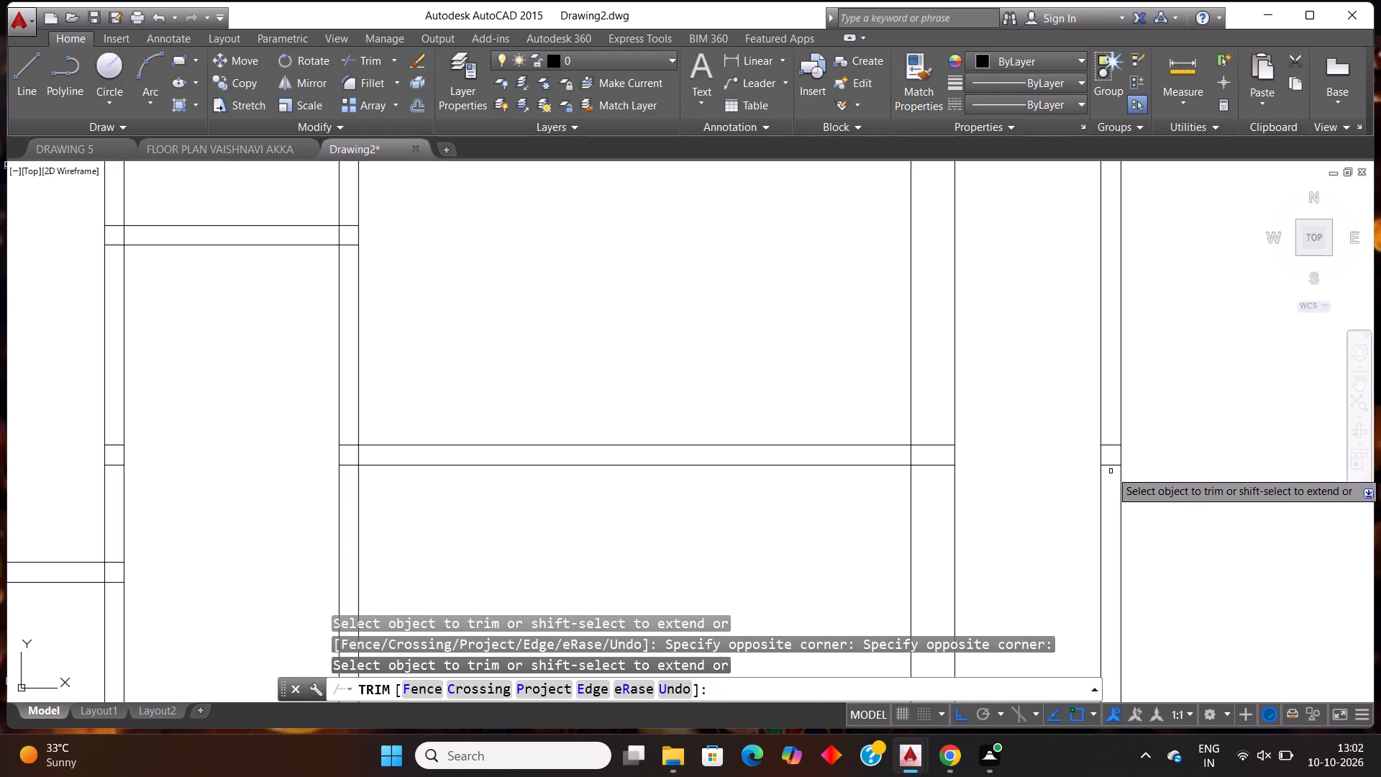
{"action": "scroll", "coordinate": [1152, 464], "scroll_direction": "down", "scroll_amount": 2}
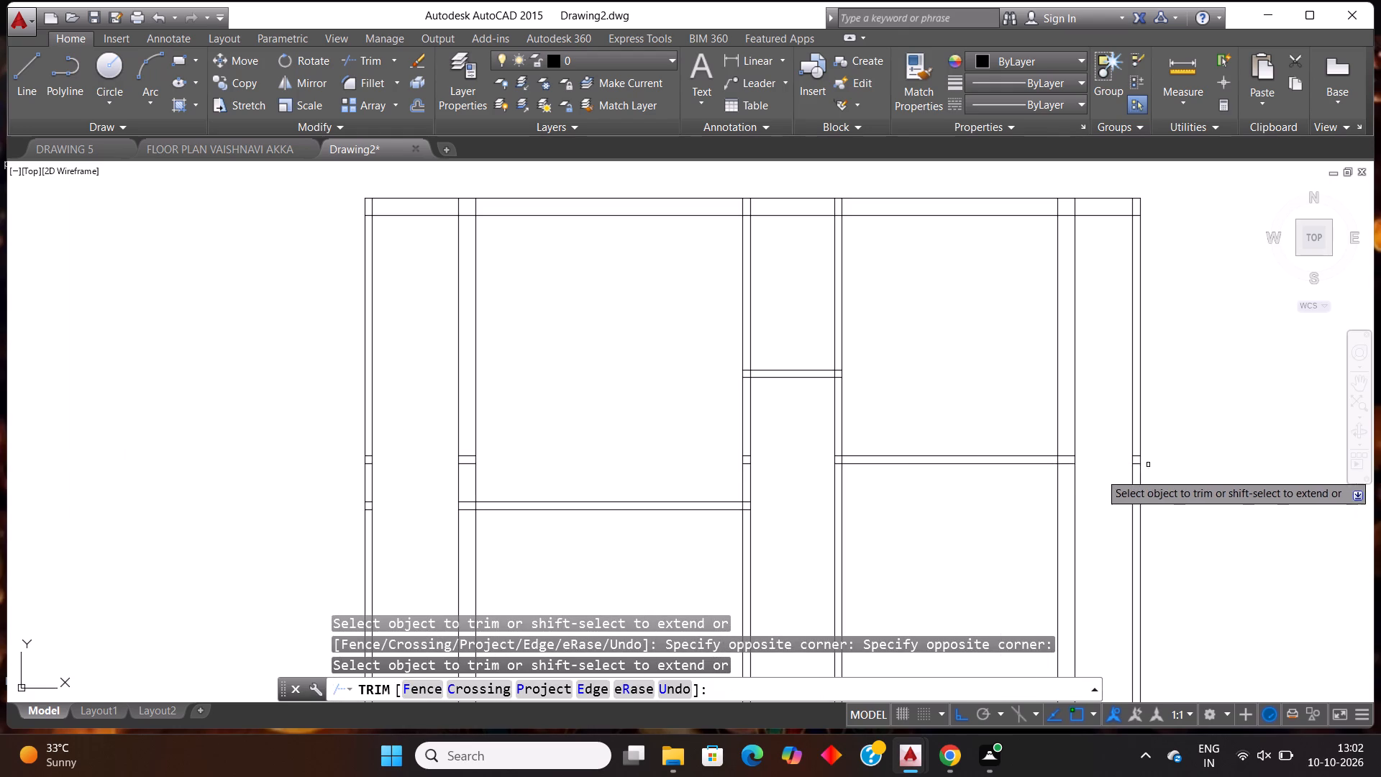
{"action": "scroll", "coordinate": [456, 489], "scroll_direction": "up", "scroll_amount": 1}
{"action": "scroll", "coordinate": [619, 489], "scroll_direction": "down", "scroll_amount": 1}
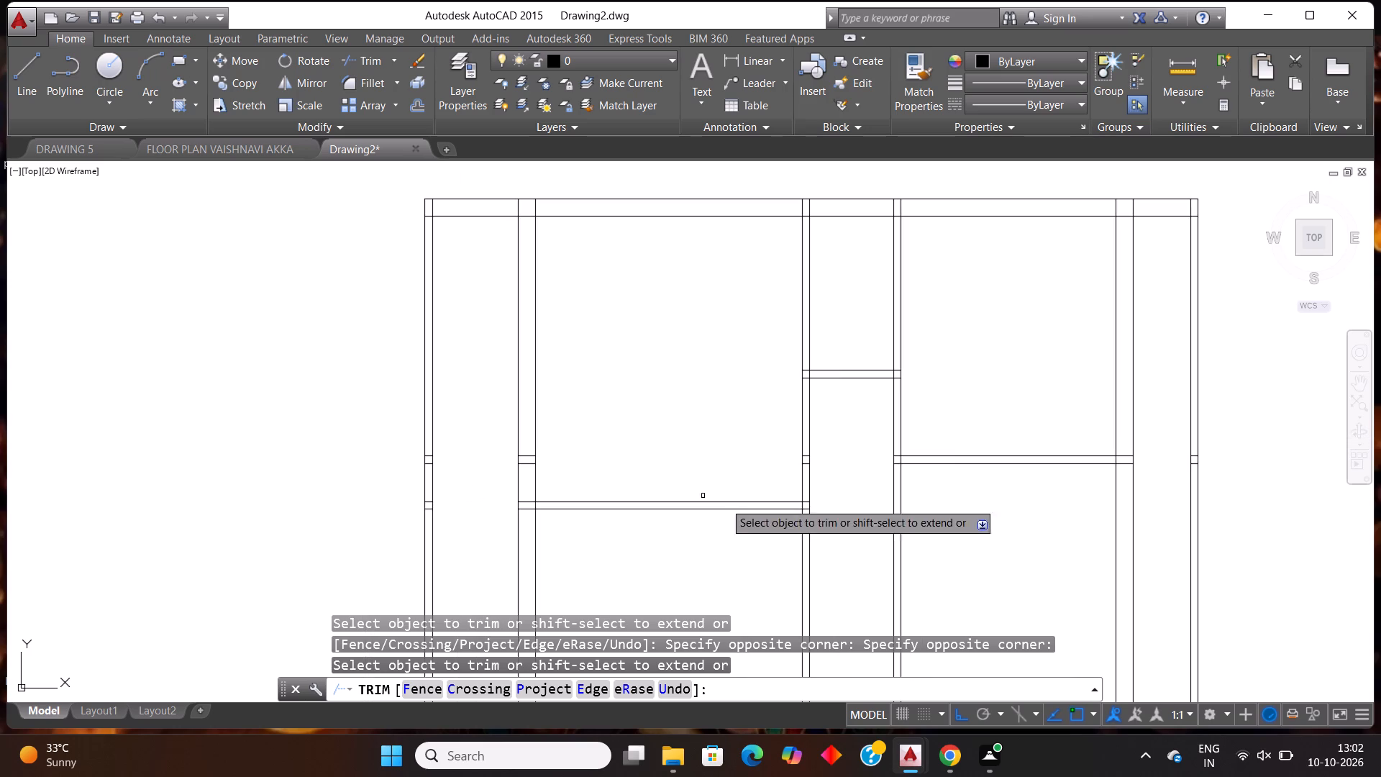
{"action": "scroll", "coordinate": [631, 477], "scroll_direction": "down", "scroll_amount": 1}
{"action": "scroll", "coordinate": [591, 509], "scroll_direction": "up", "scroll_amount": 2}
{"action": "scroll", "coordinate": [599, 506], "scroll_direction": "down", "scroll_amount": 1}
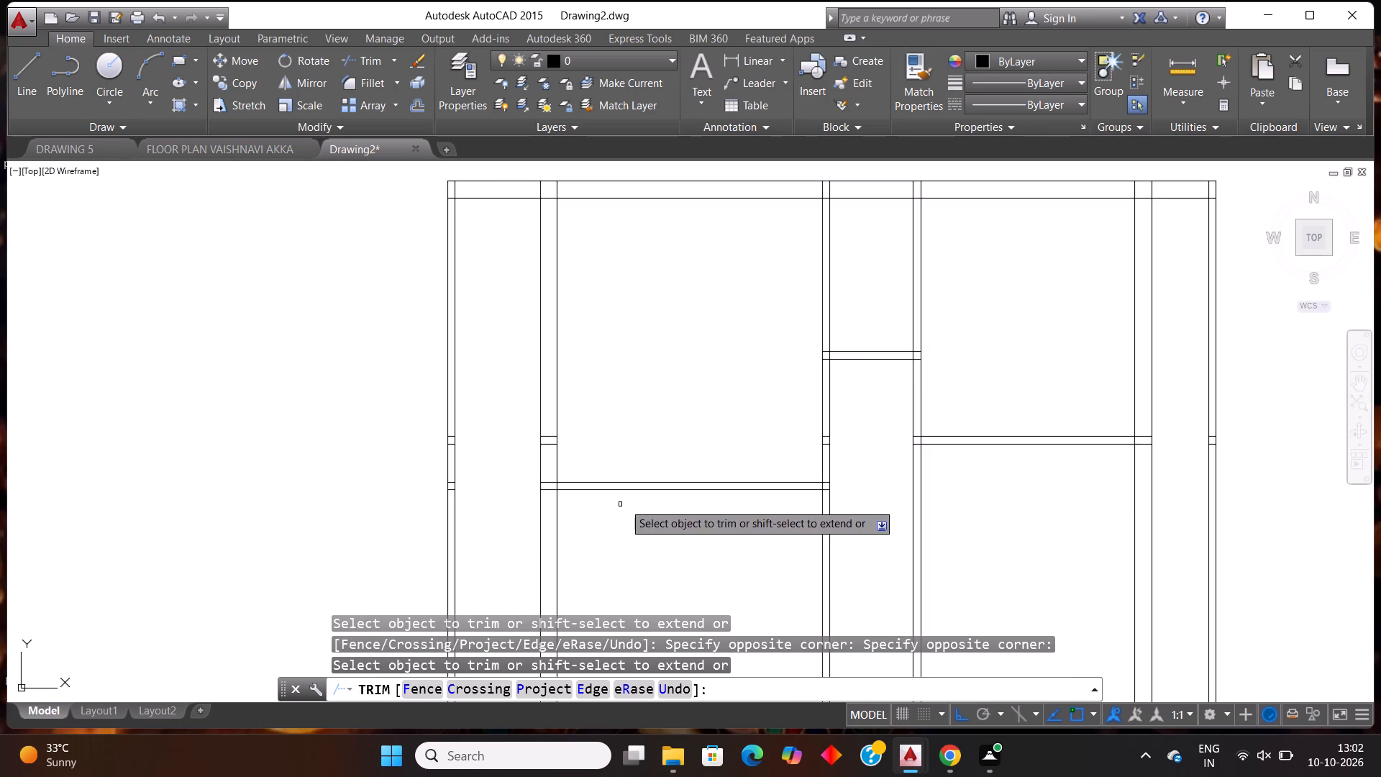
{"action": "scroll", "coordinate": [580, 501], "scroll_direction": "up", "scroll_amount": 1}
{"action": "left_click", "coordinate": [520, 459]}
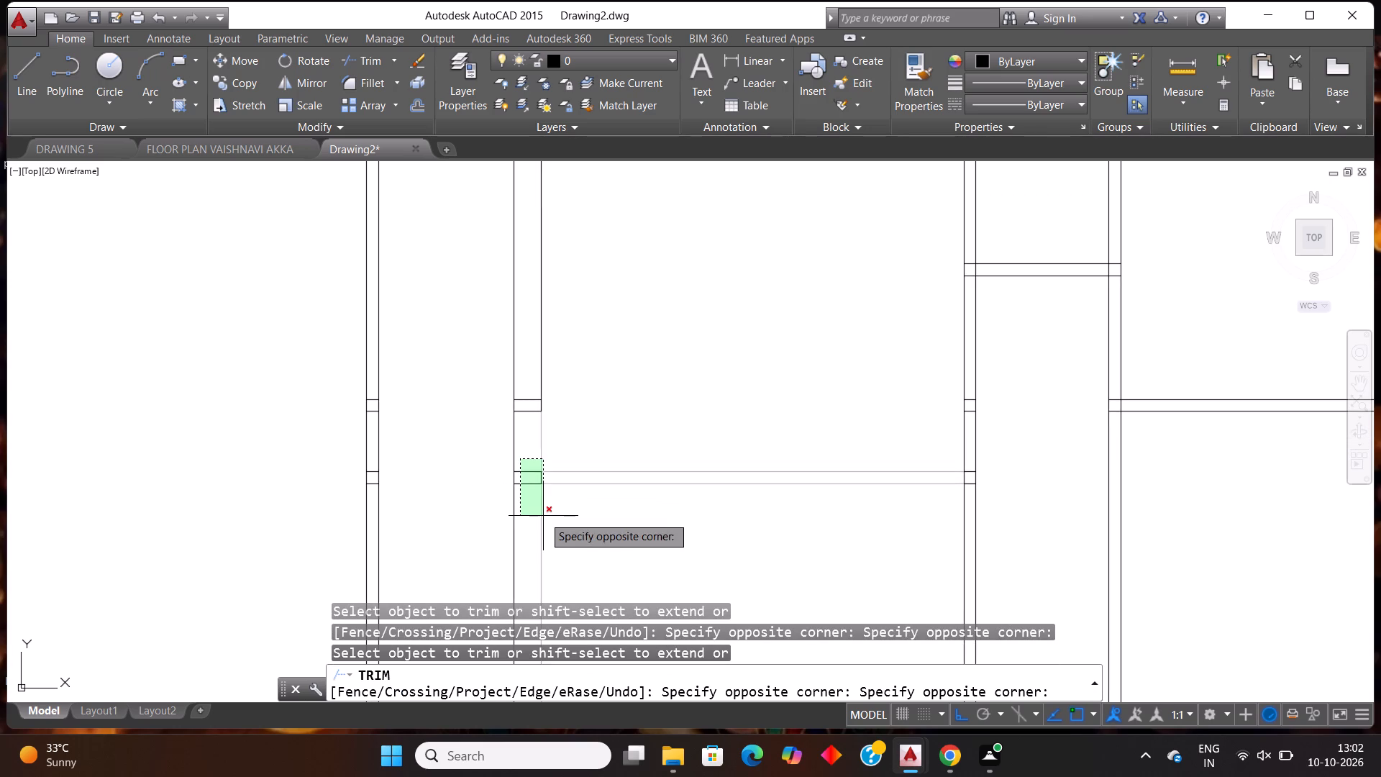
{"action": "left_click", "coordinate": [531, 514]}
{"action": "left_click", "coordinate": [542, 480]}
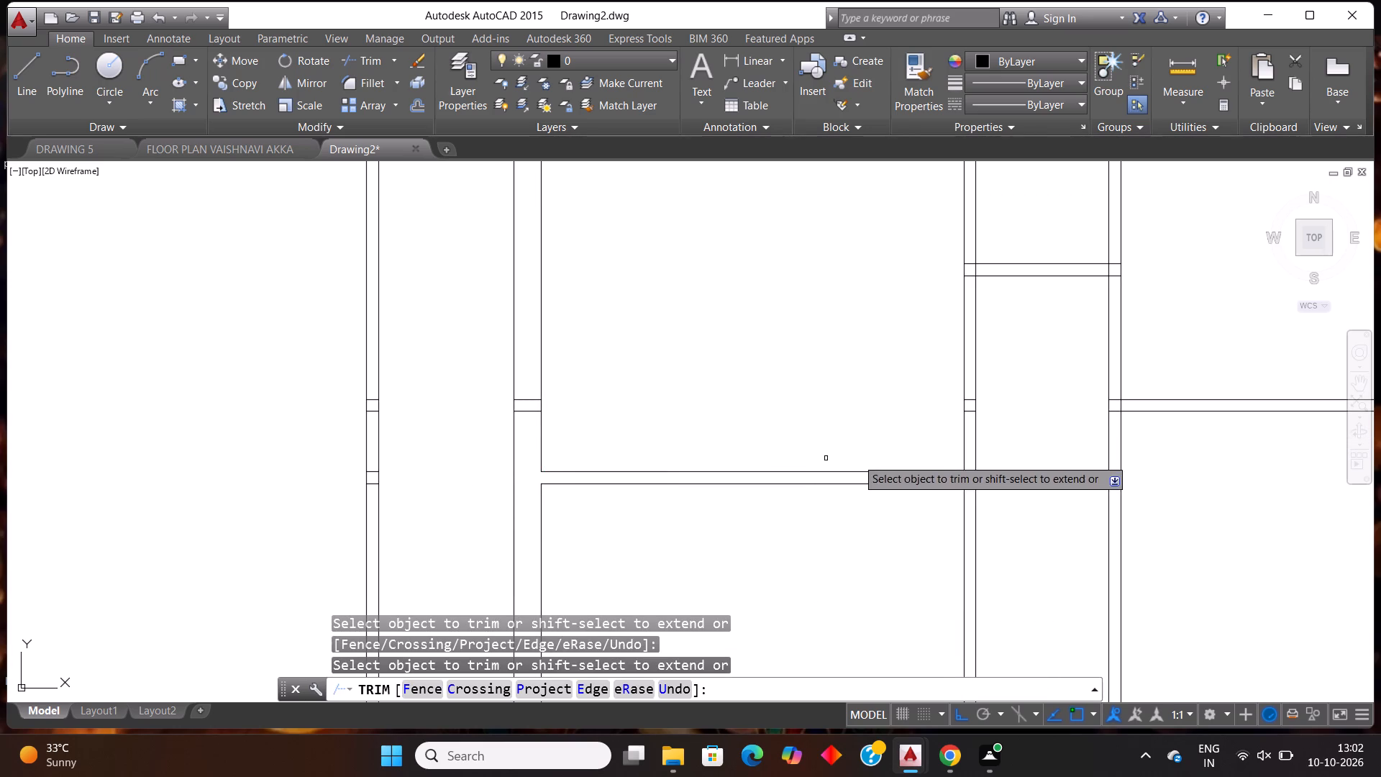
{"action": "scroll", "coordinate": [886, 459], "scroll_direction": "down", "scroll_amount": 1}
{"action": "scroll", "coordinate": [982, 477], "scroll_direction": "up", "scroll_amount": 1}
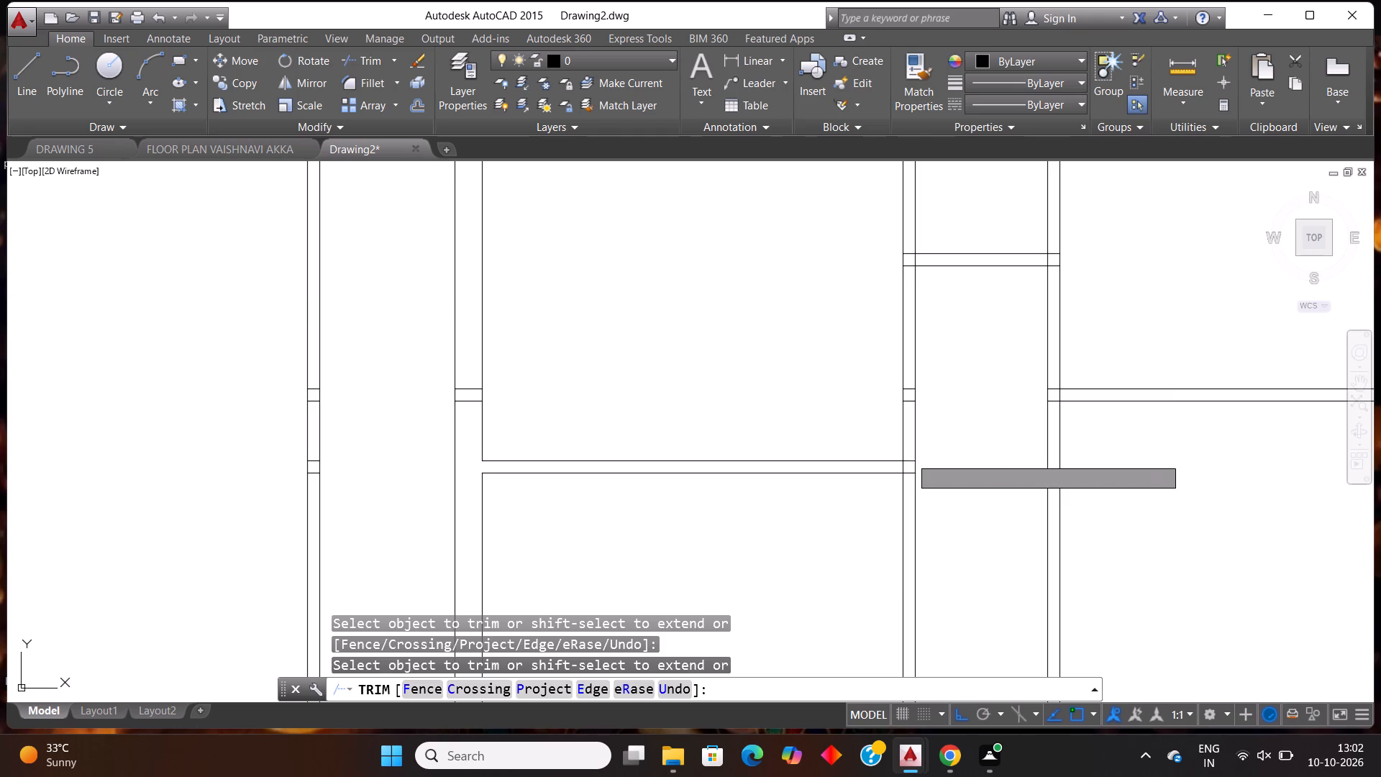
{"action": "left_click", "coordinate": [910, 457]}
{"action": "left_click", "coordinate": [911, 489]}
Trim the narrow bay's horizontal wall lines inside the fourth vertical wall and open that wall's face at the junction.
{"action": "scroll", "coordinate": [920, 473], "scroll_direction": "down", "scroll_amount": 2}
{"action": "scroll", "coordinate": [958, 428], "scroll_direction": "up", "scroll_amount": 1}
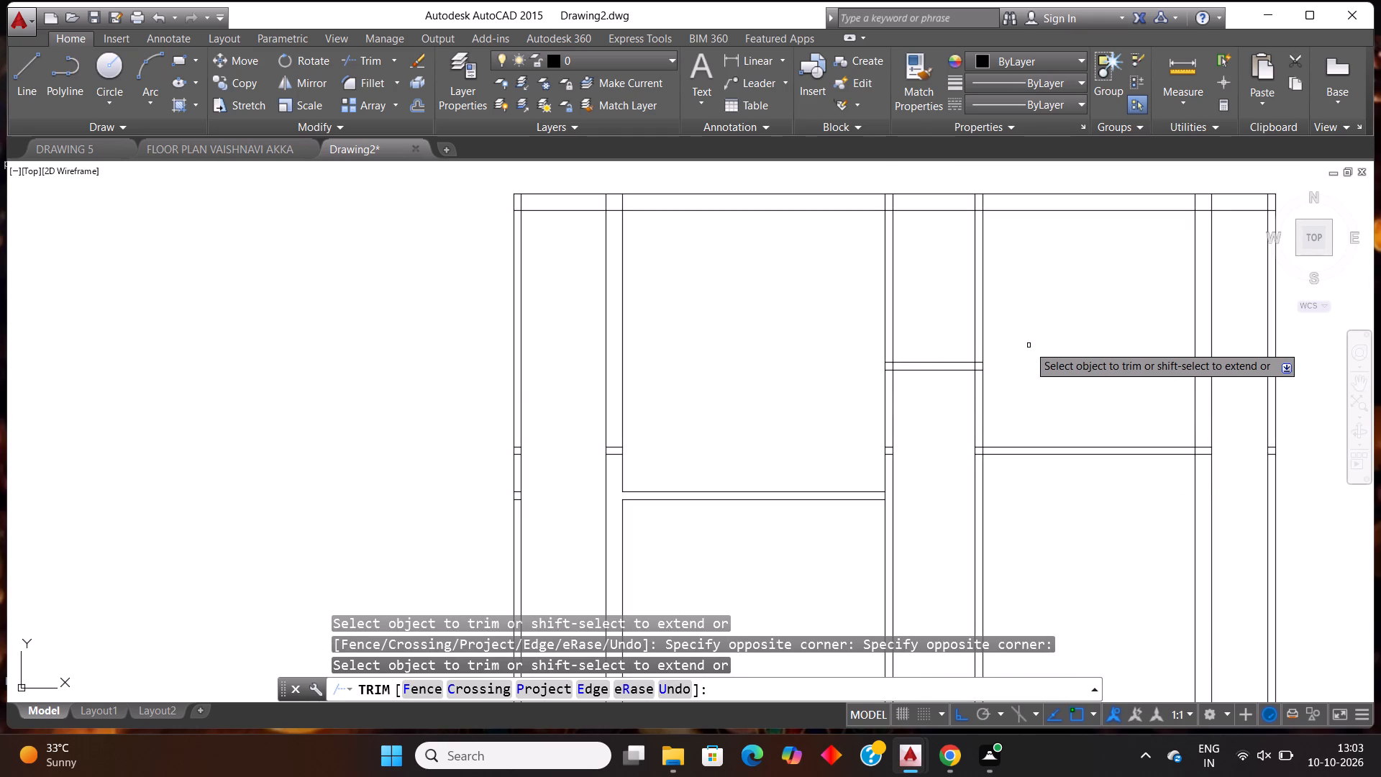
{"action": "scroll", "coordinate": [1029, 345], "scroll_direction": "up", "scroll_amount": 2}
{"action": "left_click", "coordinate": [895, 380]}
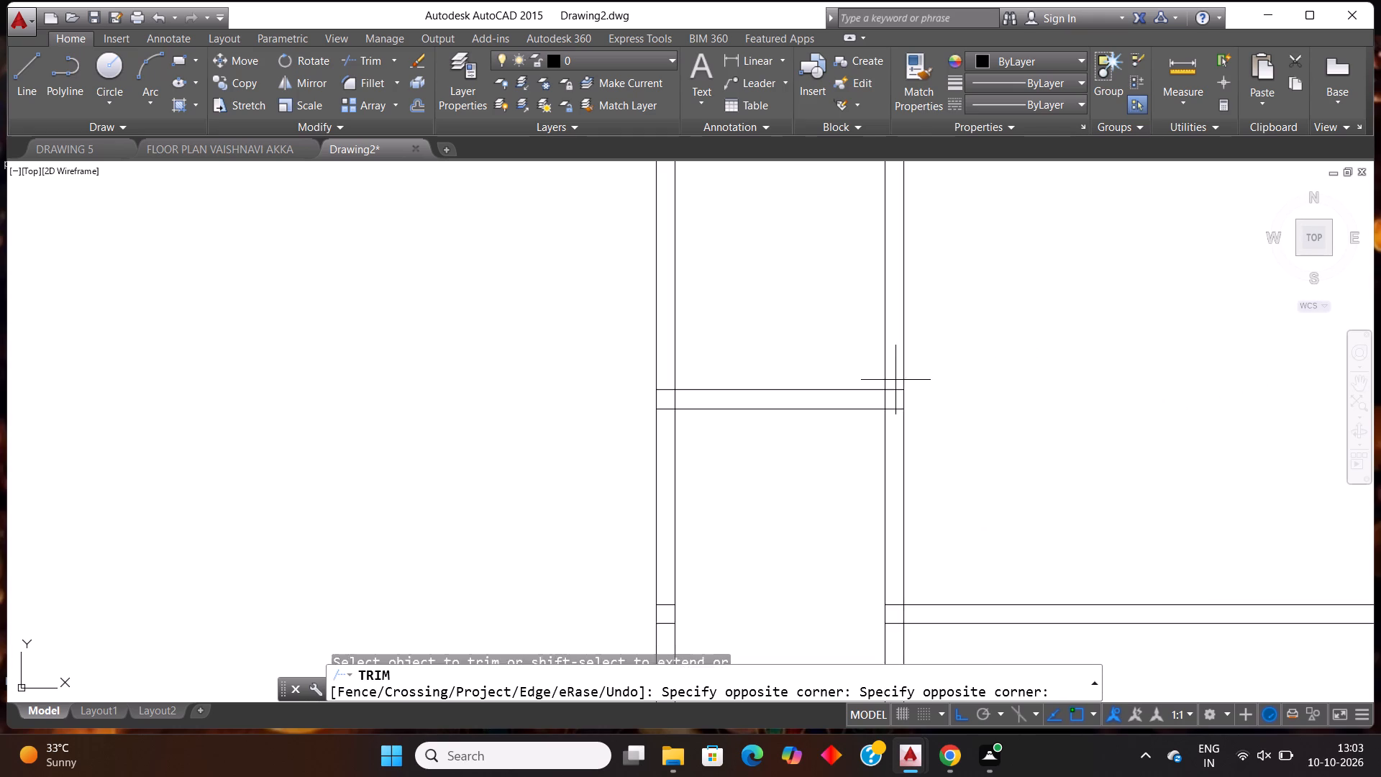
{"action": "left_click", "coordinate": [895, 429]}
{"action": "left_click", "coordinate": [885, 401]}
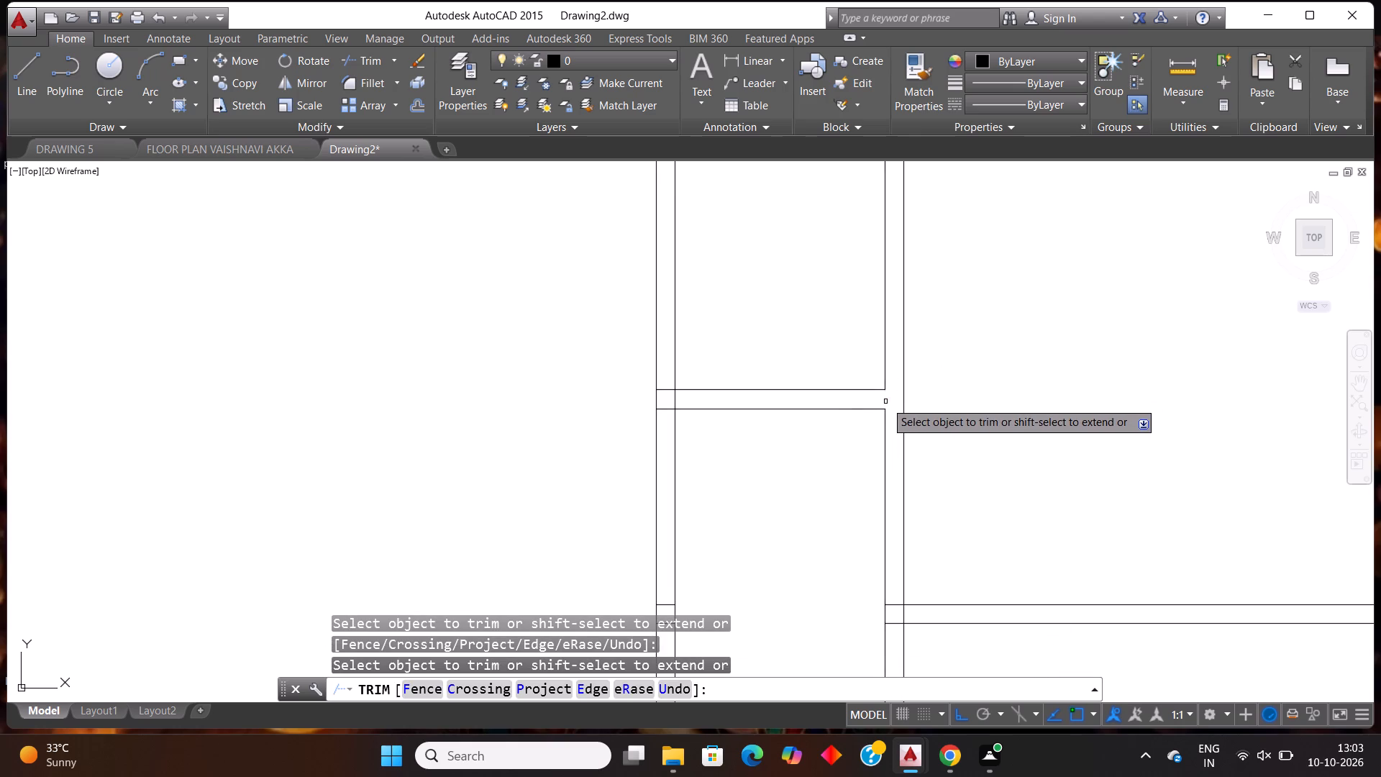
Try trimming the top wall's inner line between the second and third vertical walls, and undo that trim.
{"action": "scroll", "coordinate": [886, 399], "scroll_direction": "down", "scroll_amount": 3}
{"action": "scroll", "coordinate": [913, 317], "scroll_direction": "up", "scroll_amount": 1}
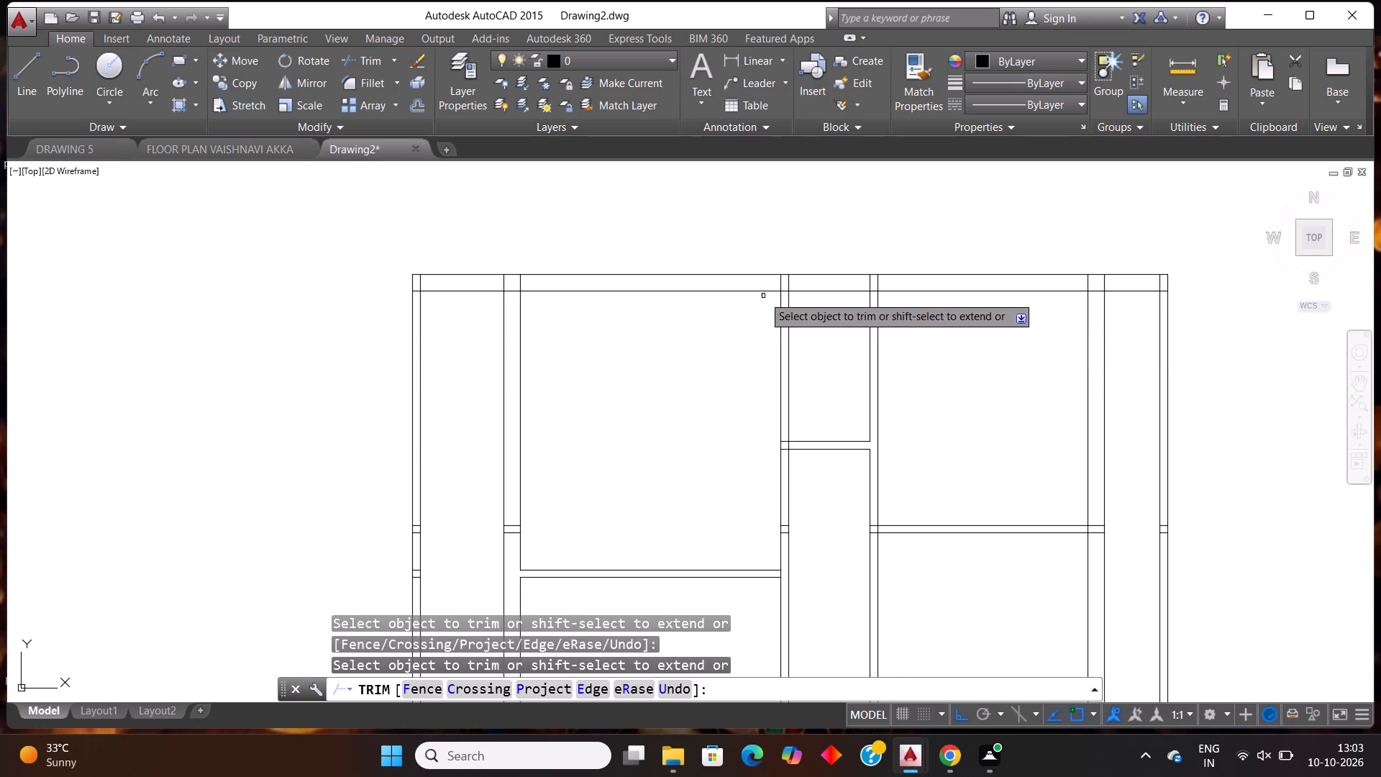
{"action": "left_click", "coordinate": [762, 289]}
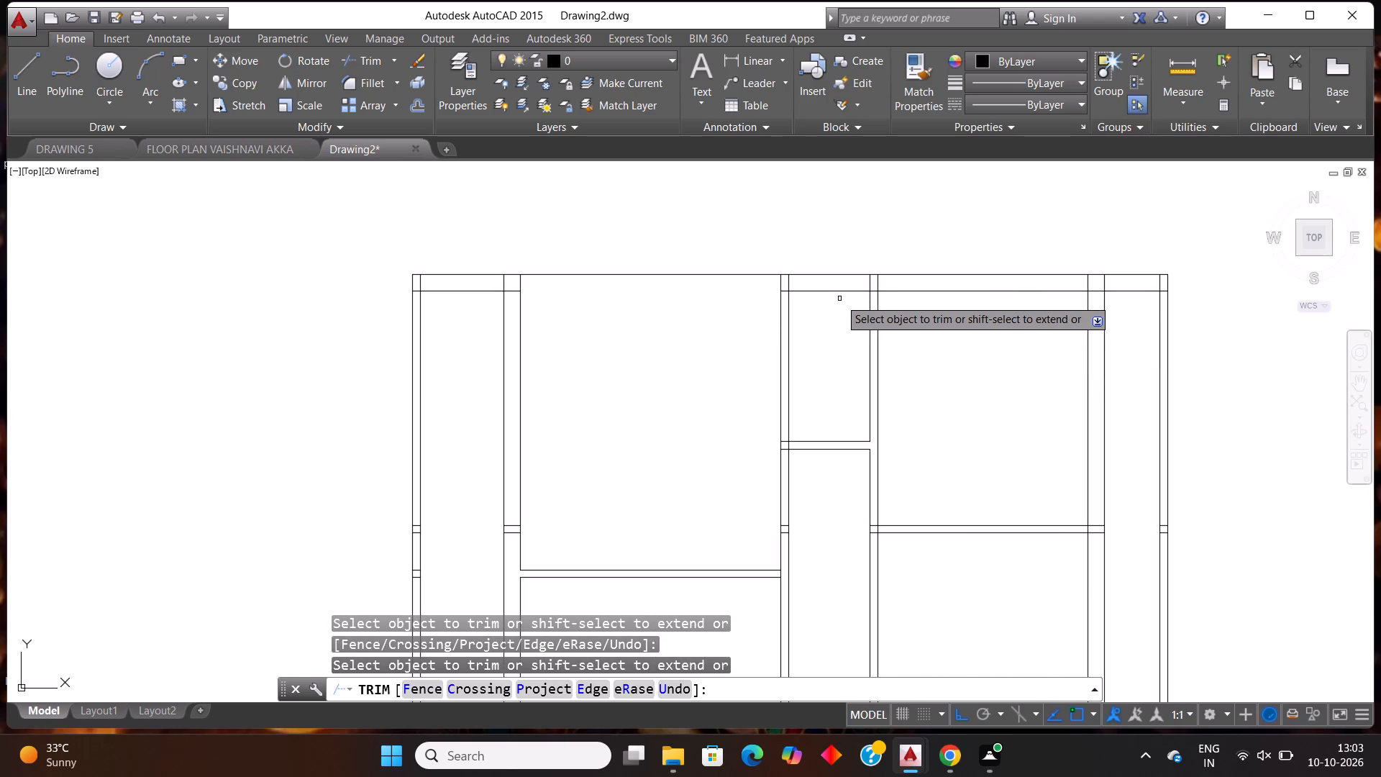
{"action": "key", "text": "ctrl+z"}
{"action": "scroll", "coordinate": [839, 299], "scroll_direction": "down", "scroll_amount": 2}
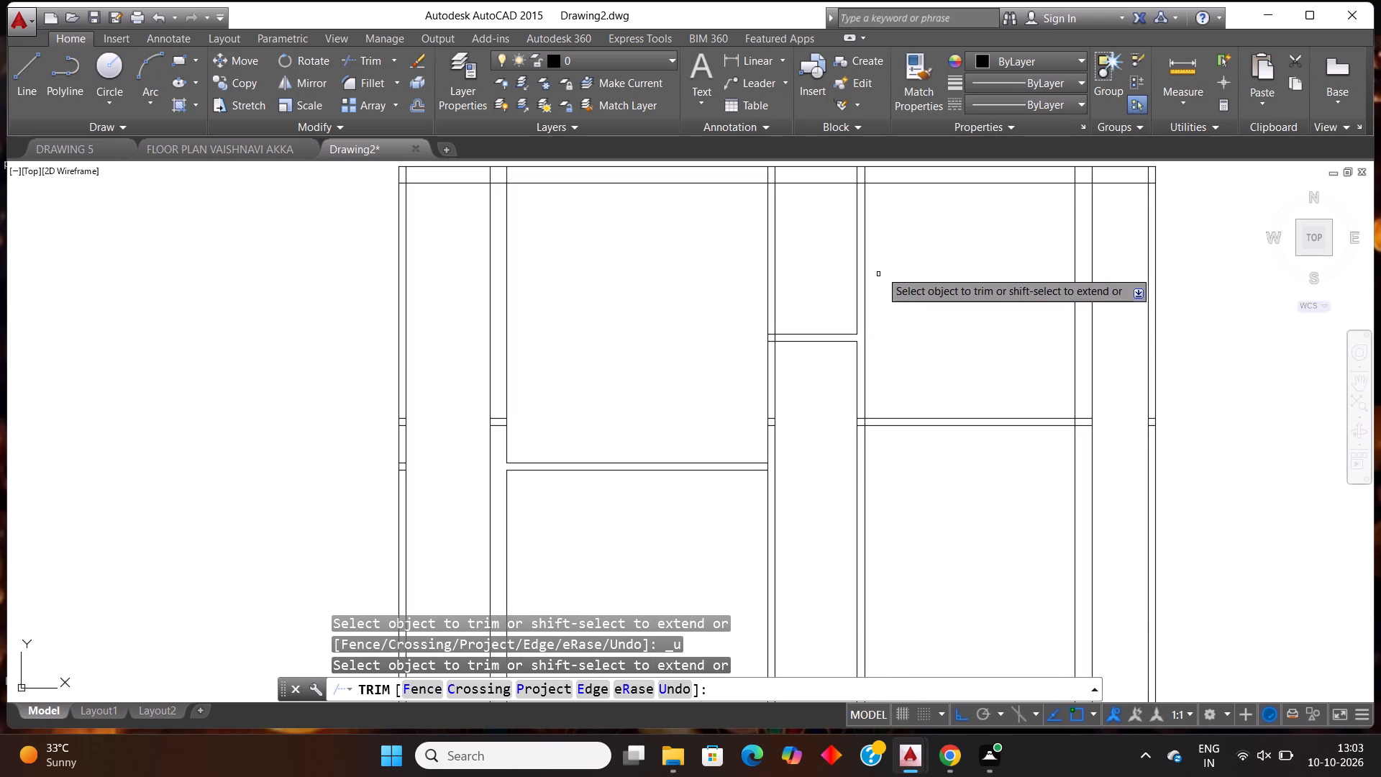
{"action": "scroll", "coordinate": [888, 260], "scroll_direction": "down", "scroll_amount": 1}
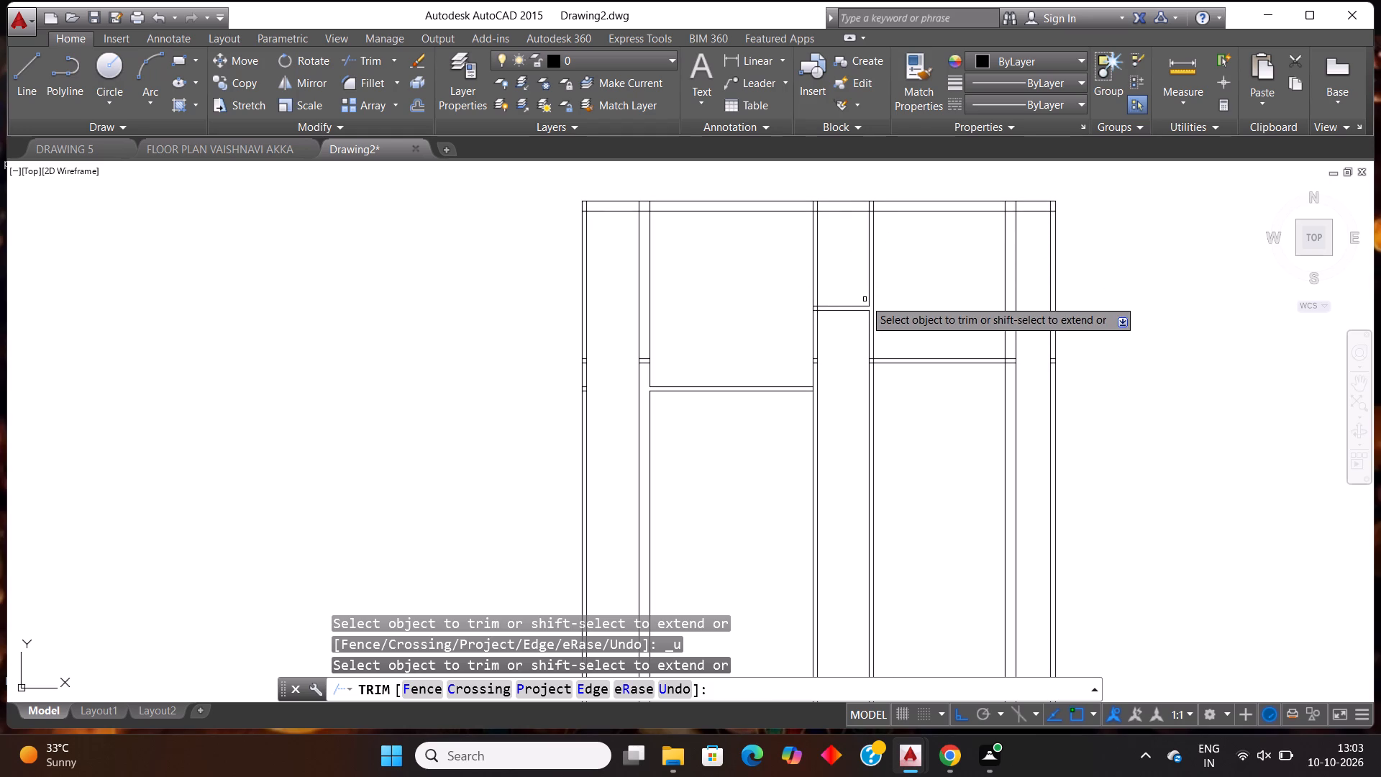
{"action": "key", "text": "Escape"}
Offset the lower line of the second bay's horizontal wall 6'8" downward, between the second and third vertical walls.
{"action": "scroll", "coordinate": [892, 307], "scroll_direction": "down", "scroll_amount": 1}
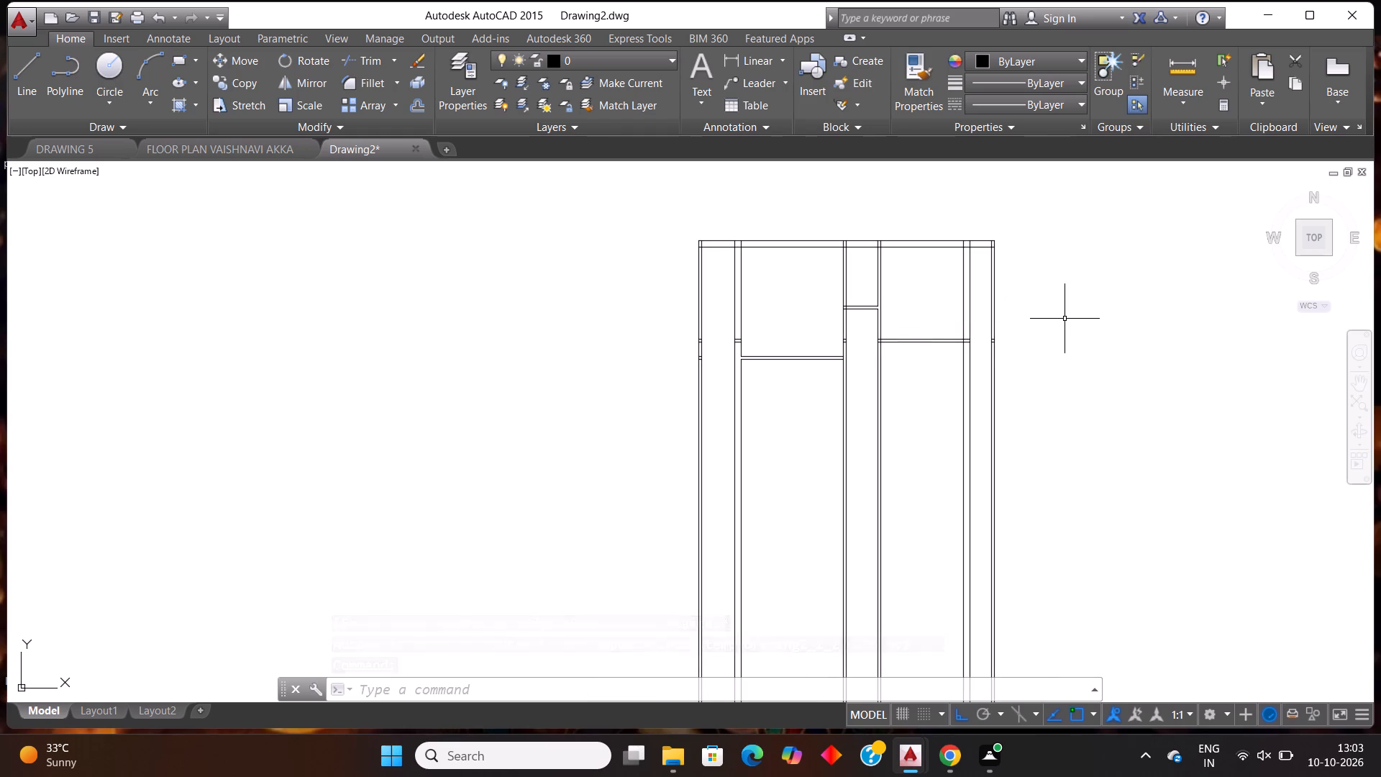
{"action": "scroll", "coordinate": [938, 363], "scroll_direction": "up", "scroll_amount": 1}
{"action": "scroll", "coordinate": [938, 363], "scroll_direction": "down", "scroll_amount": 1}
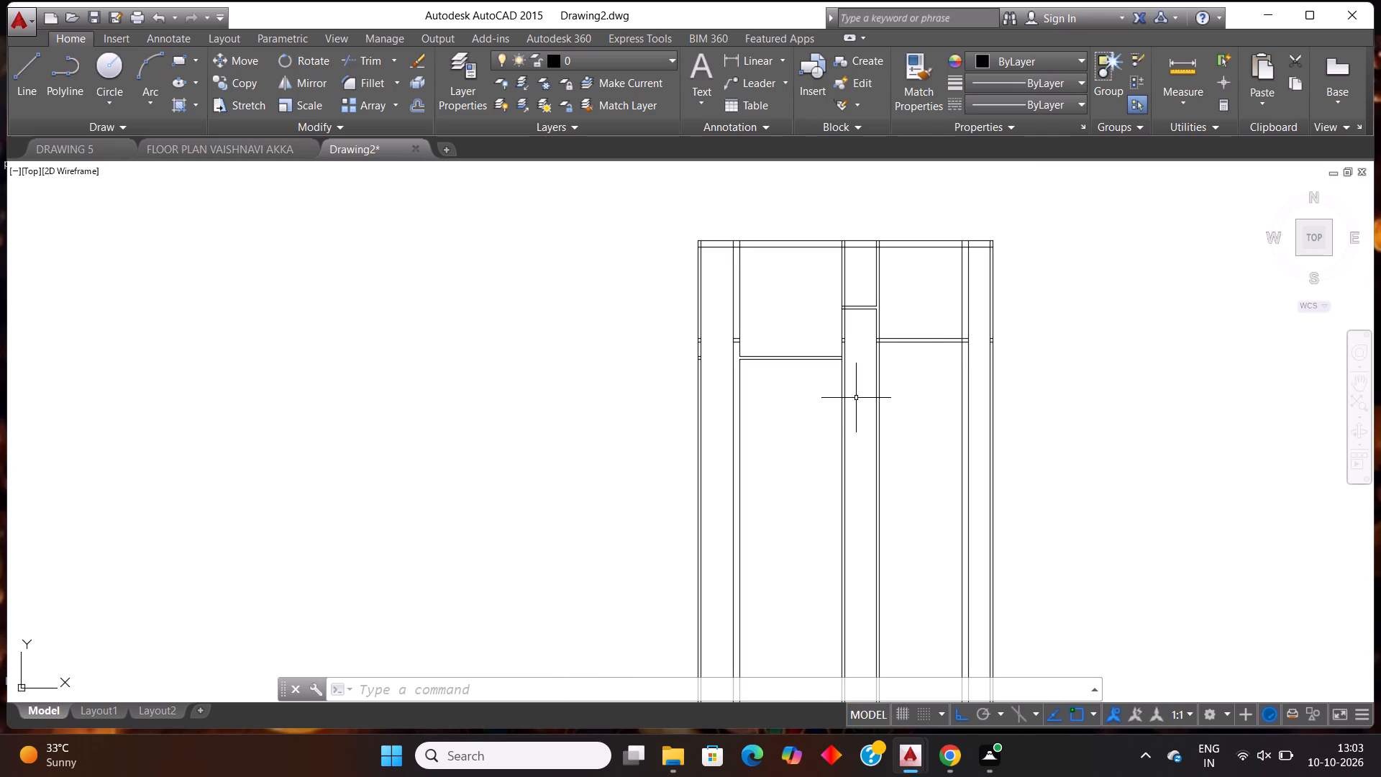
{"action": "scroll", "coordinate": [833, 443], "scroll_direction": "up", "scroll_amount": 1}
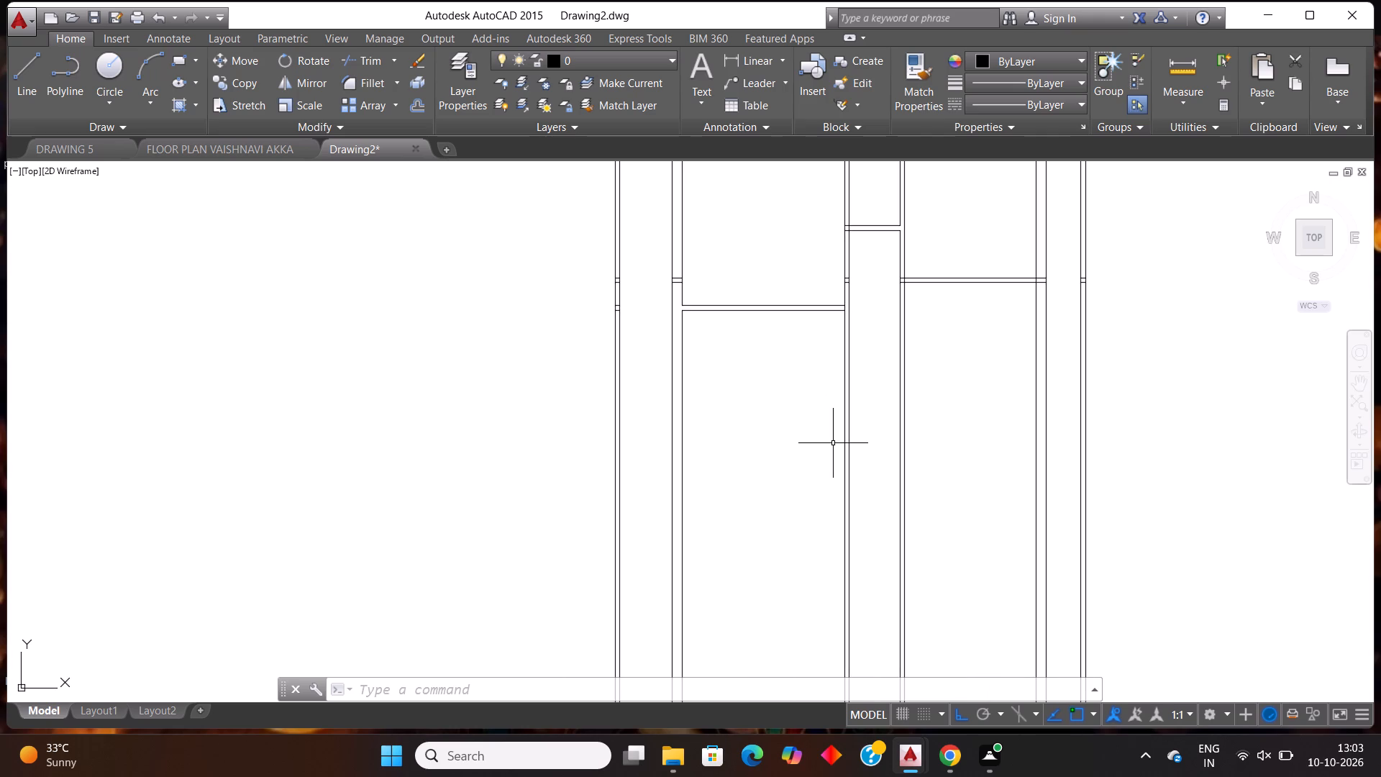
{"action": "key", "text": "Escape"}
{"action": "type", "text": "od"}
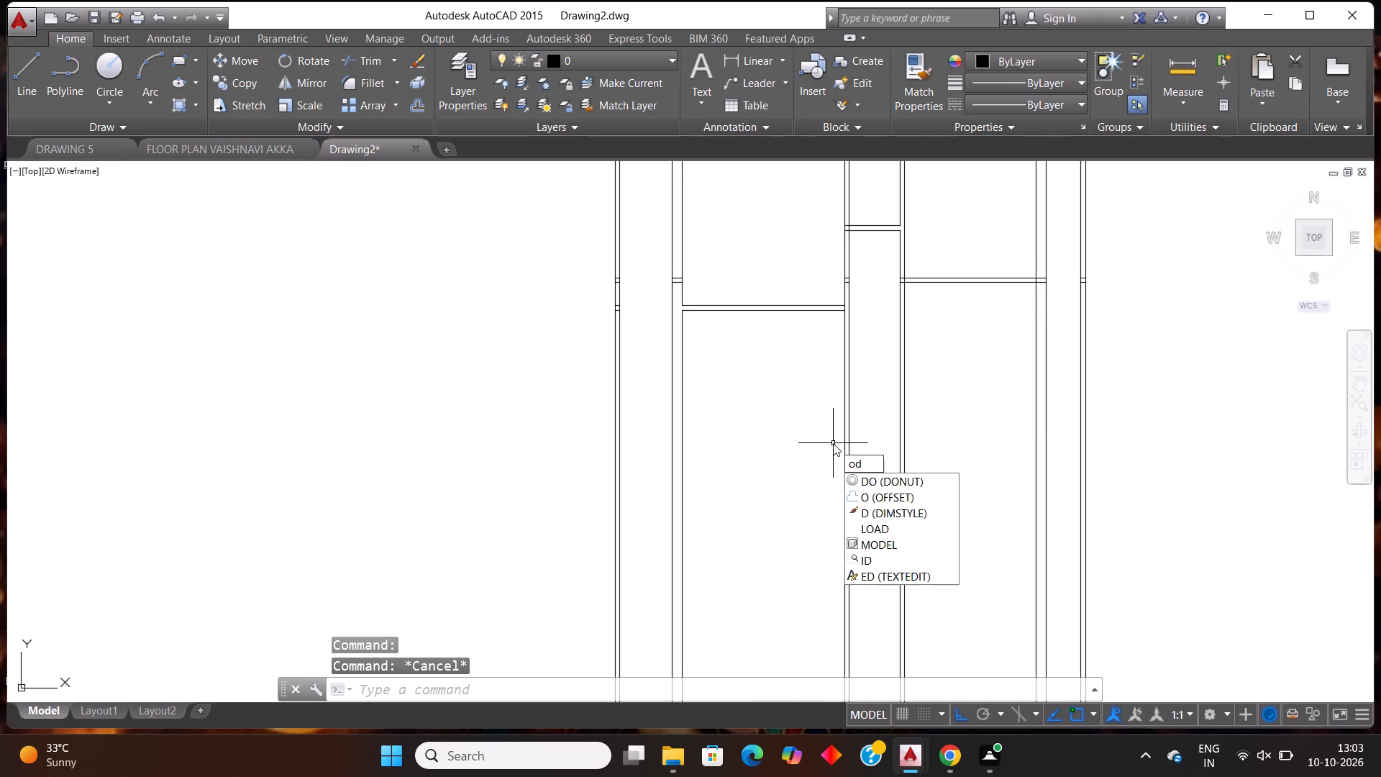
{"action": "key", "text": "BackSpace"}
{"action": "type", "text": "ff"}
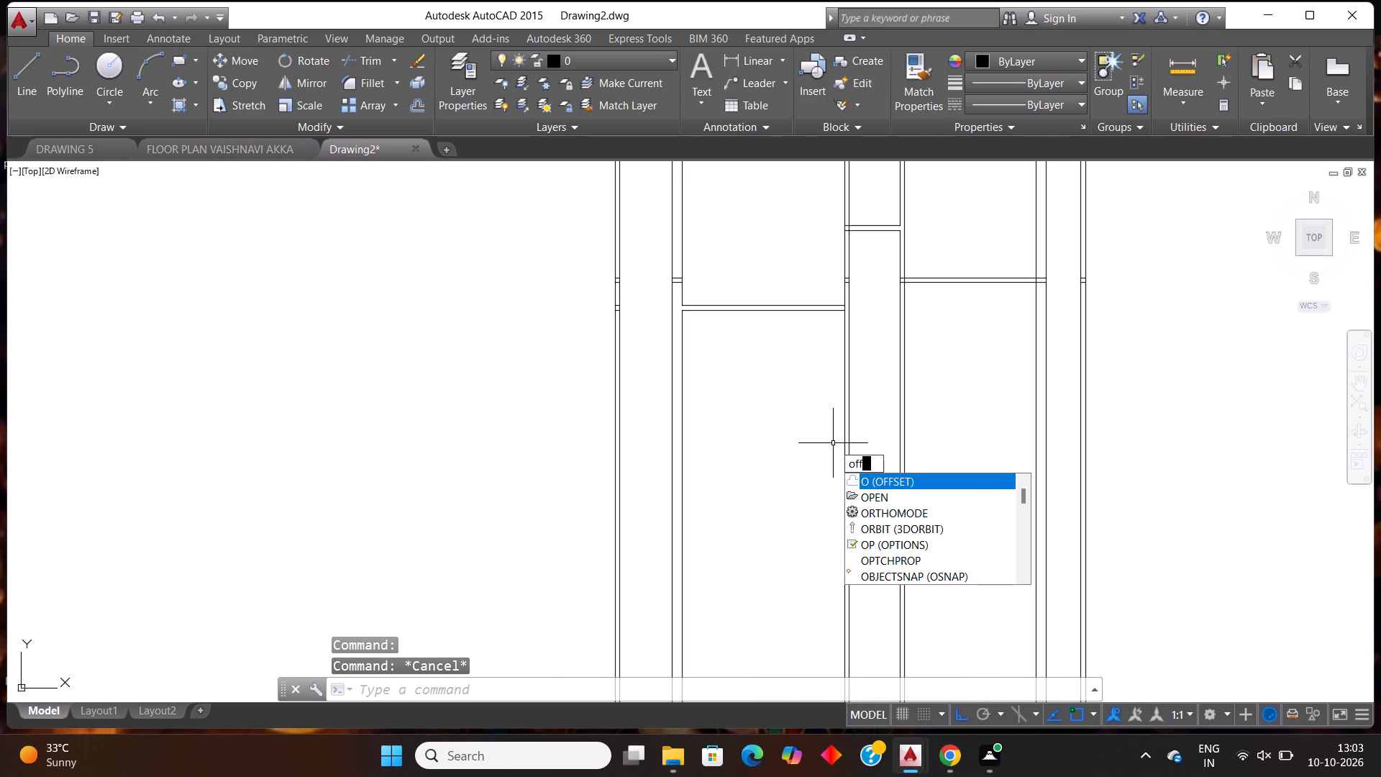
{"action": "key", "text": "Return"}
{"action": "key", "text": "Return"}
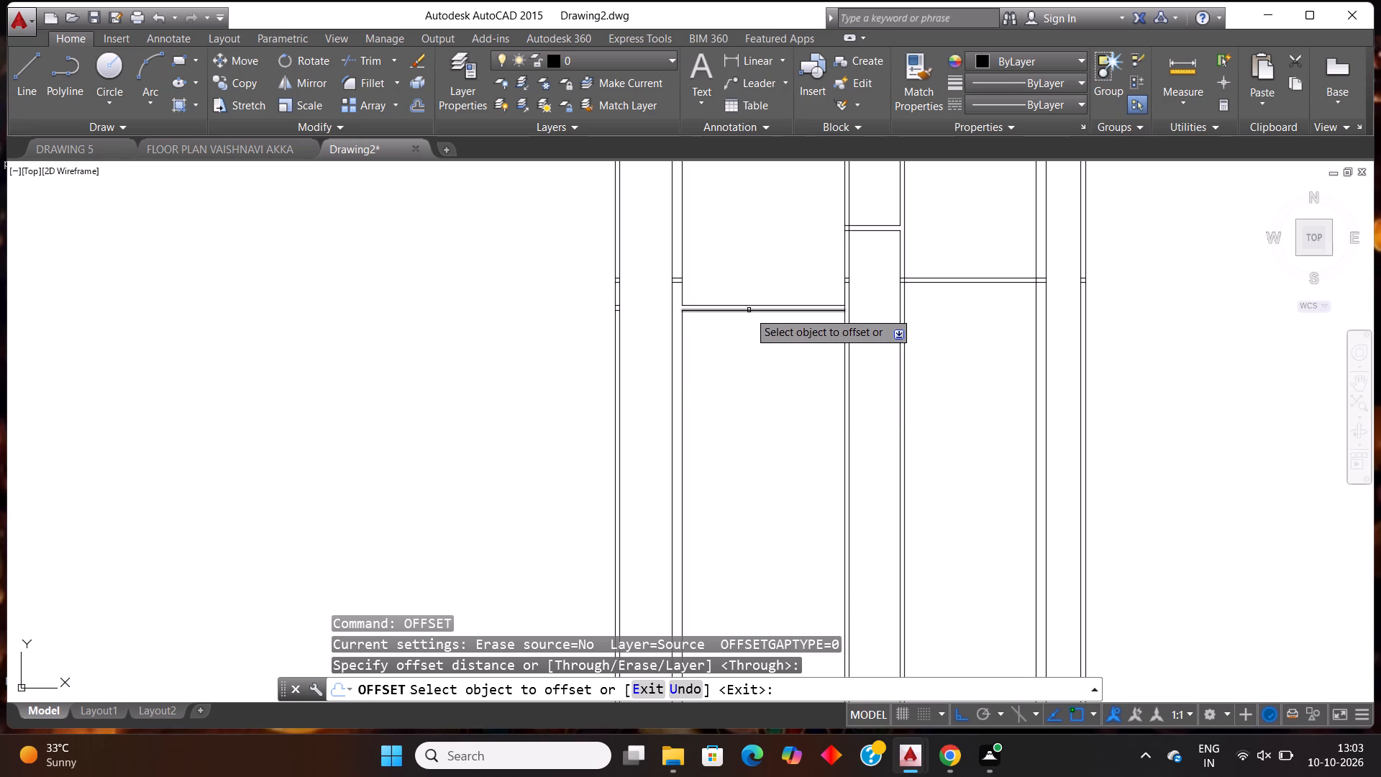
{"action": "left_click", "coordinate": [749, 312]}
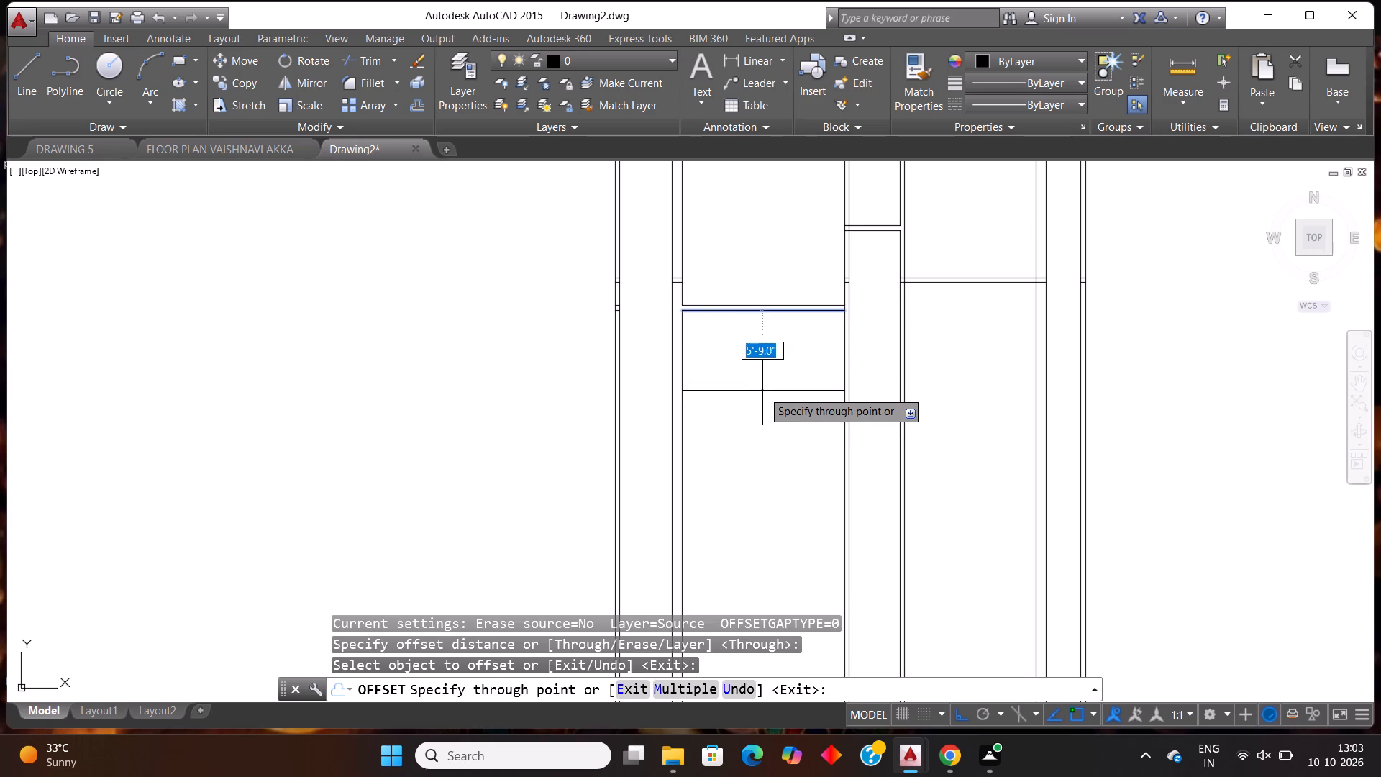
{"action": "type", "text": "6'8\""}
{"action": "key", "text": "Return"}
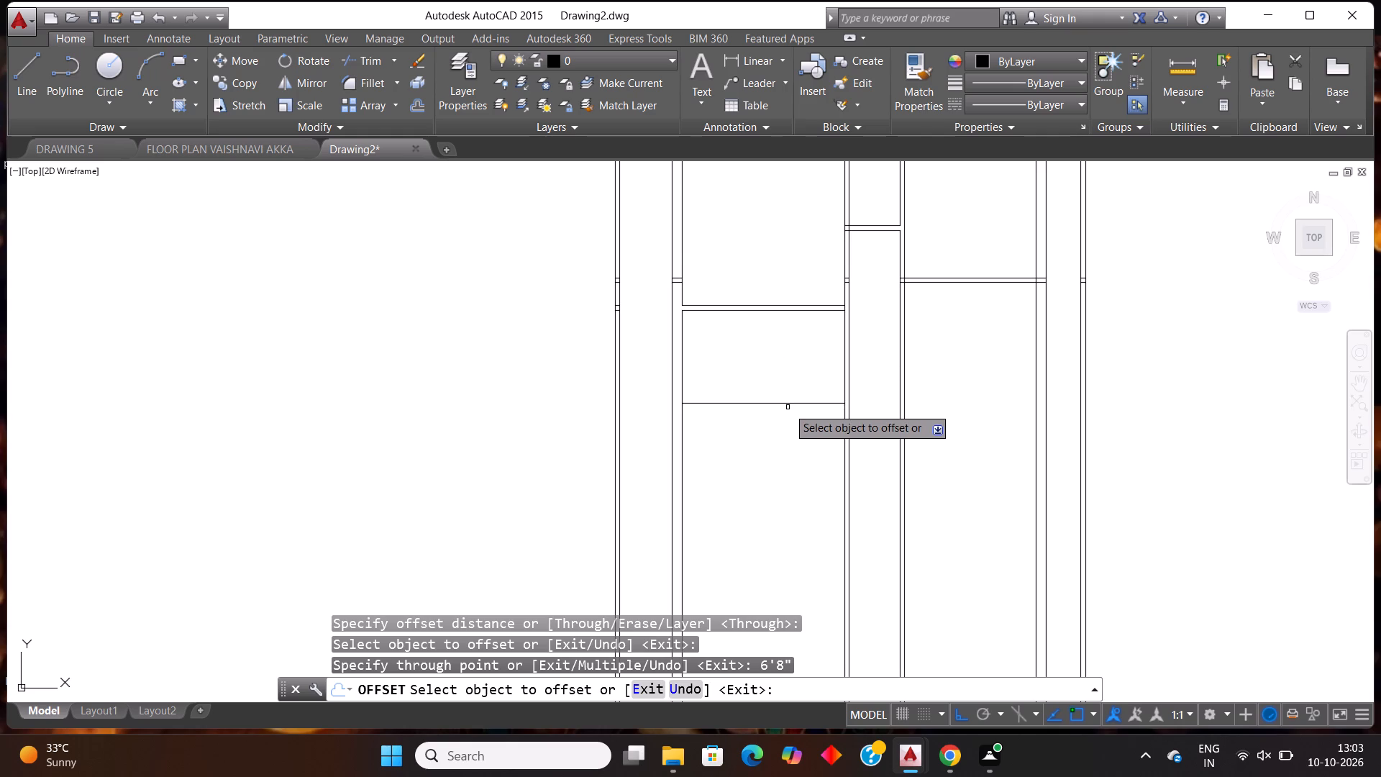
Offset the new horizontal line in the second bay 4" downward to give the wall its thickness.
{"action": "left_click", "coordinate": [790, 404]}
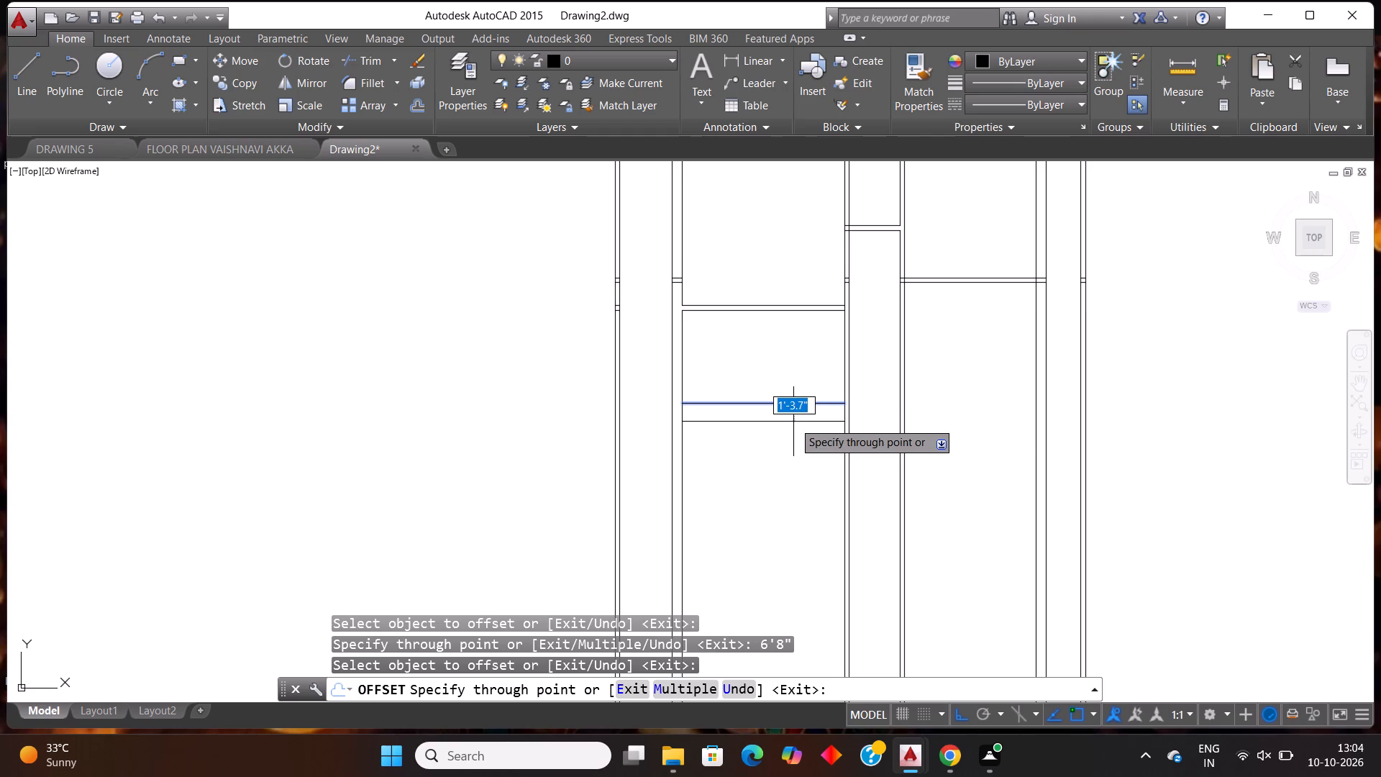
{"action": "type", "text": "4\""}
{"action": "key", "text": "Return"}
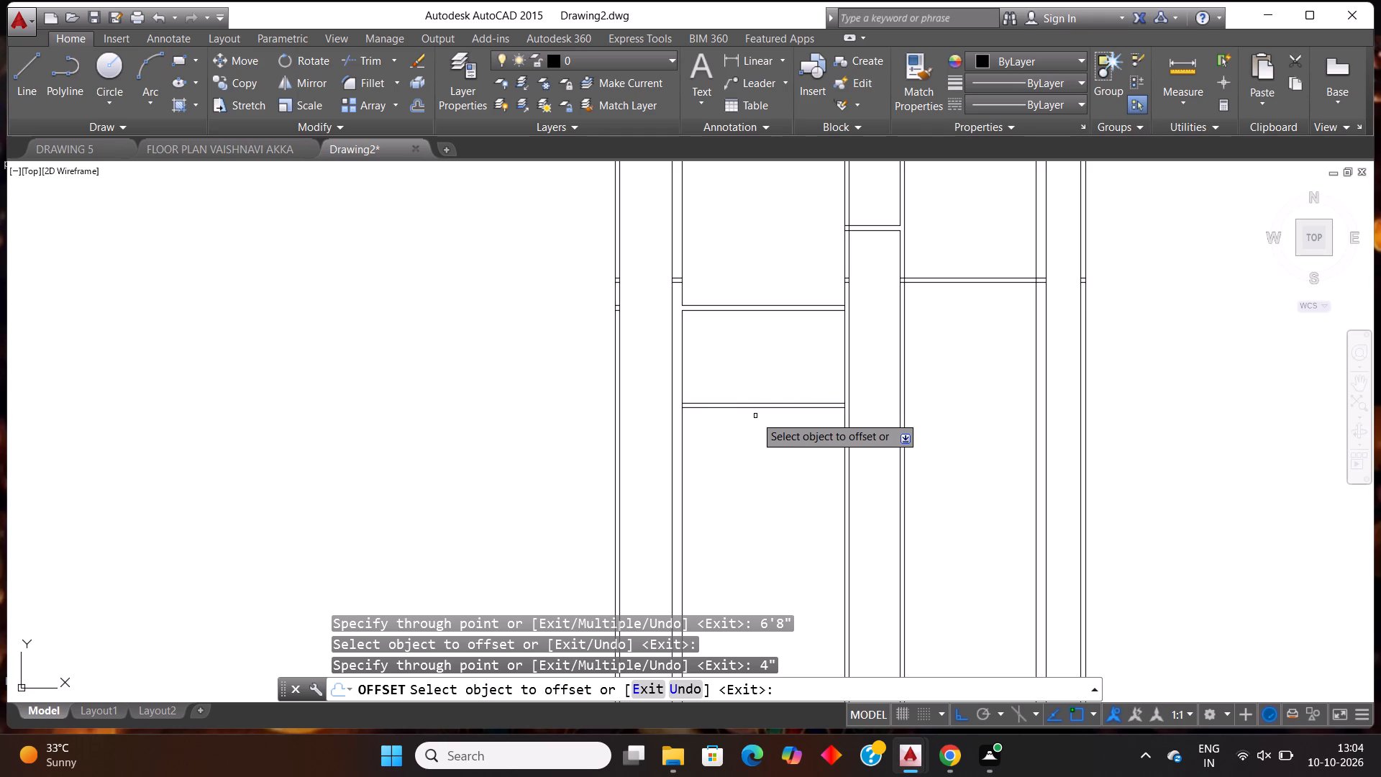
{"action": "scroll", "coordinate": [755, 416], "scroll_direction": "down", "scroll_amount": 2}
{"action": "scroll", "coordinate": [856, 381], "scroll_direction": "up", "scroll_amount": 2}
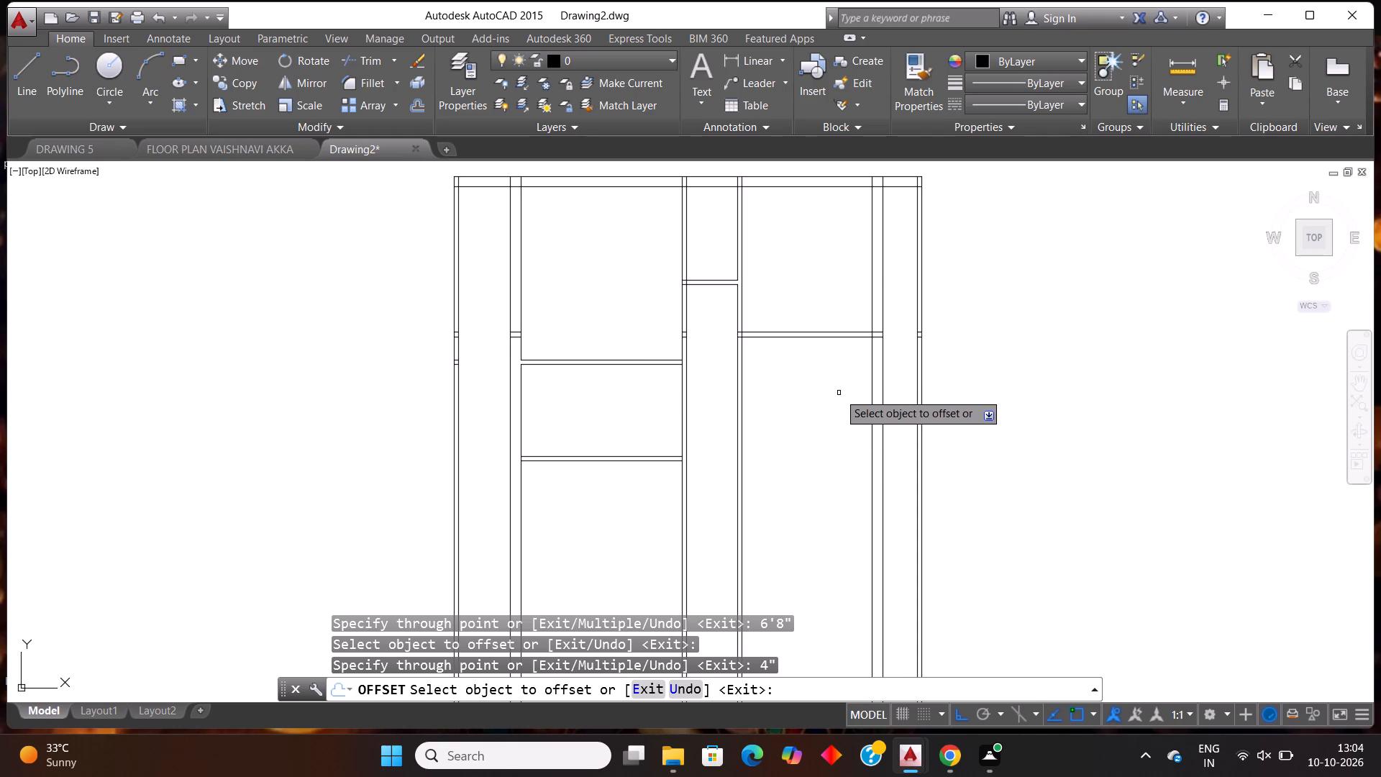
{"action": "scroll", "coordinate": [839, 393], "scroll_direction": "down", "scroll_amount": 1}
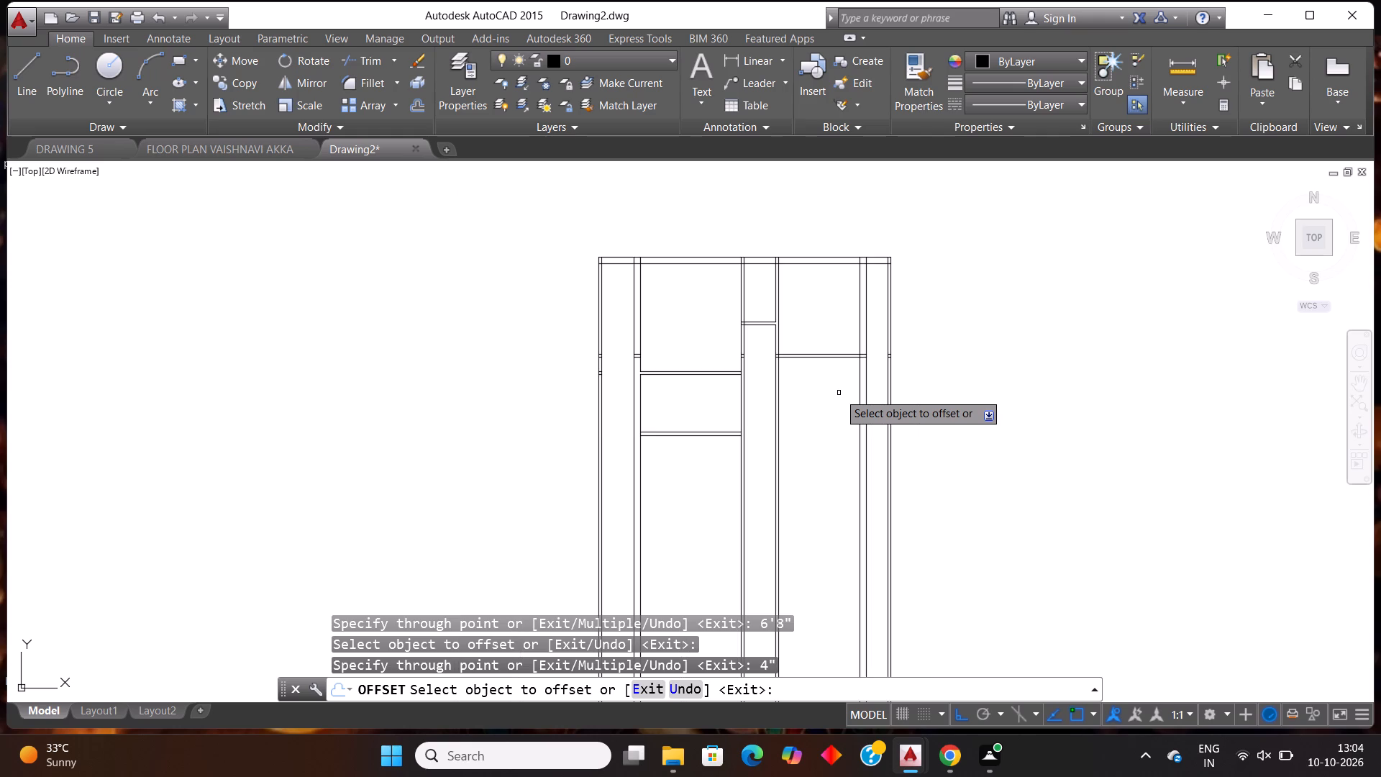
{"action": "key", "text": "Escape"}
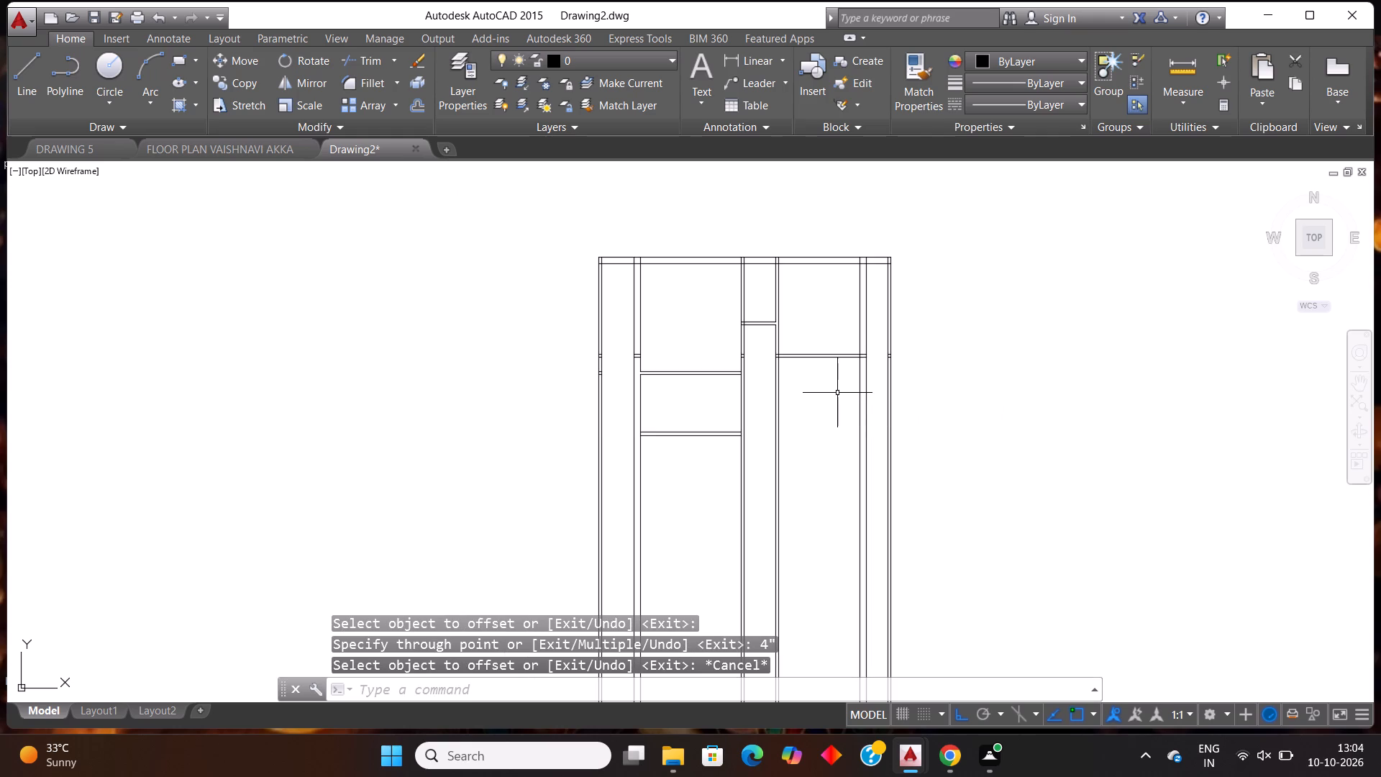
Start another Offset using the Through option.
{"action": "type", "text": "off"}
{"action": "key", "text": "Return"}
{"action": "key", "text": "Return"}
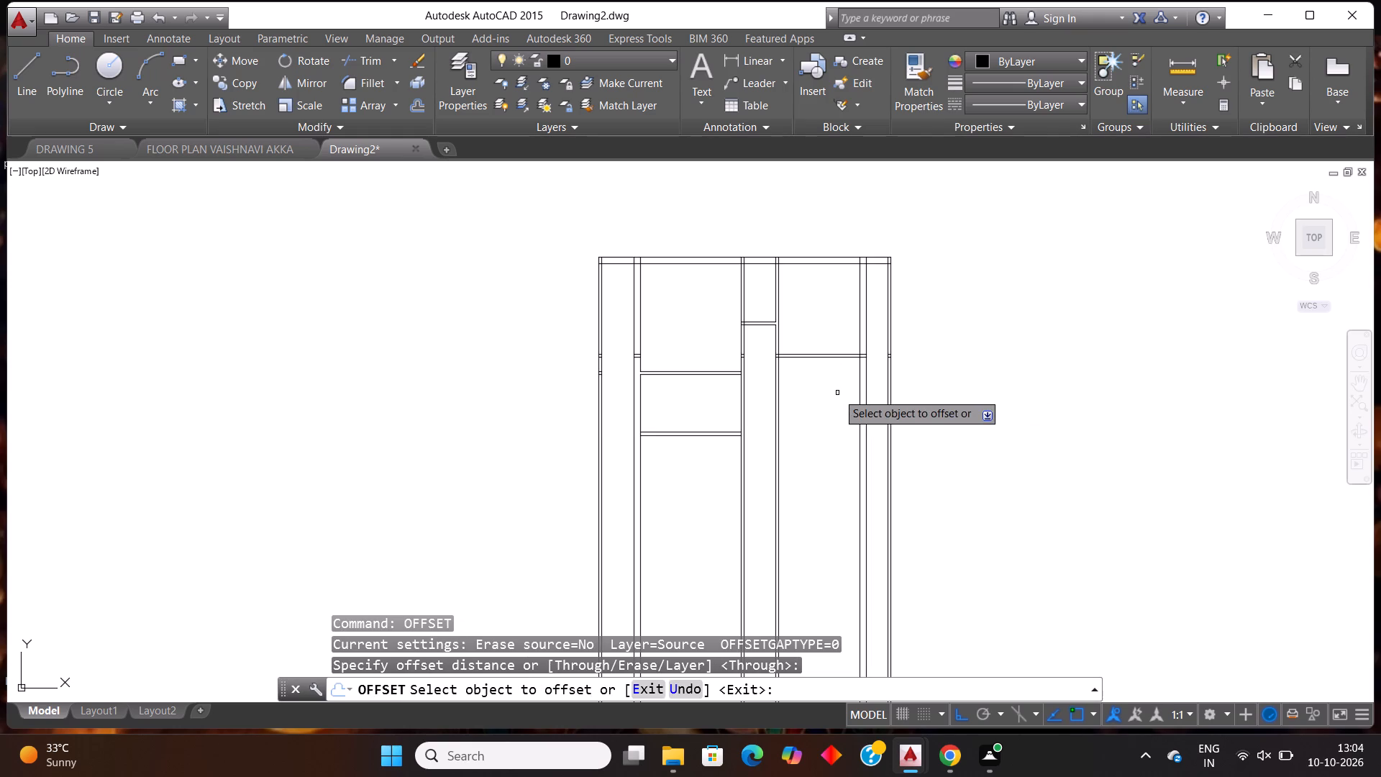
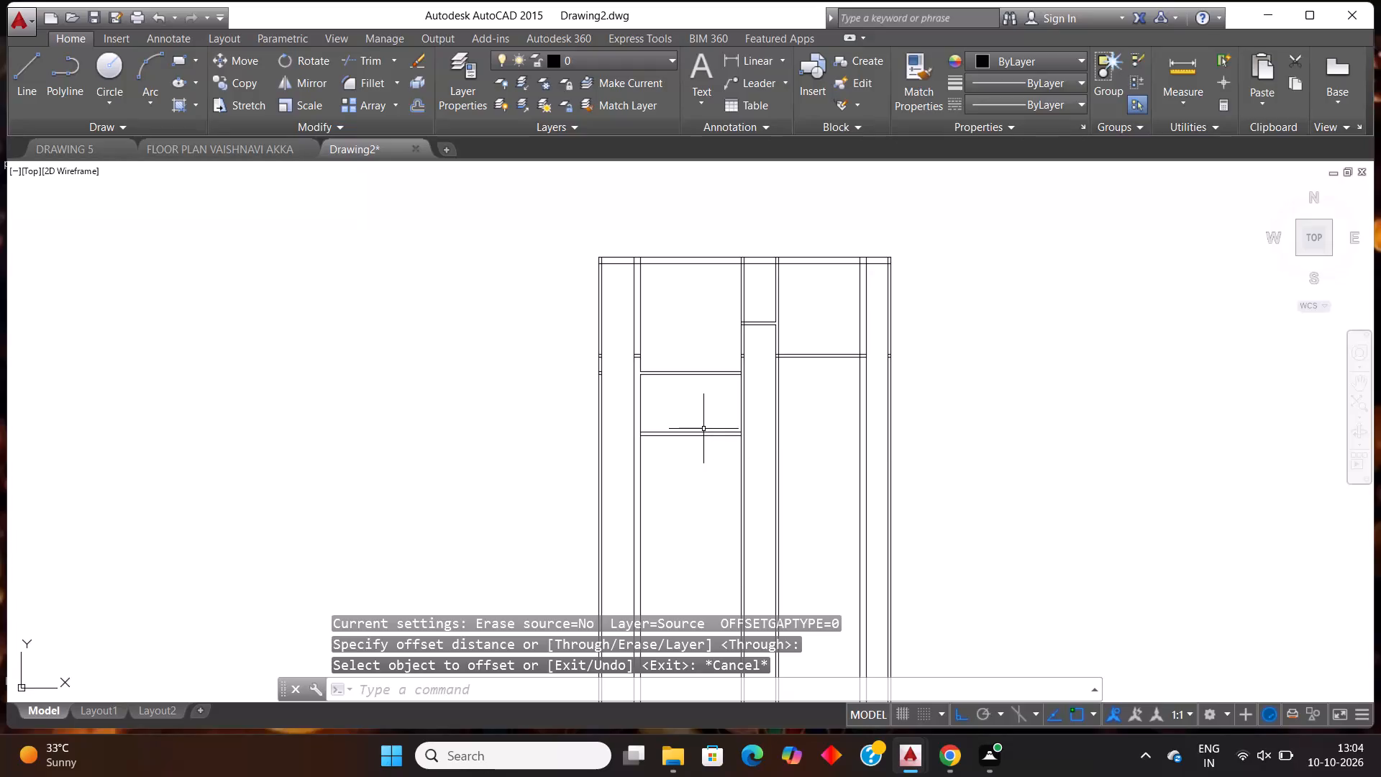
Trim the second vertical wall's inner line where the second bay's lower horizontal wall meets it.
{"action": "key", "text": "Return"}
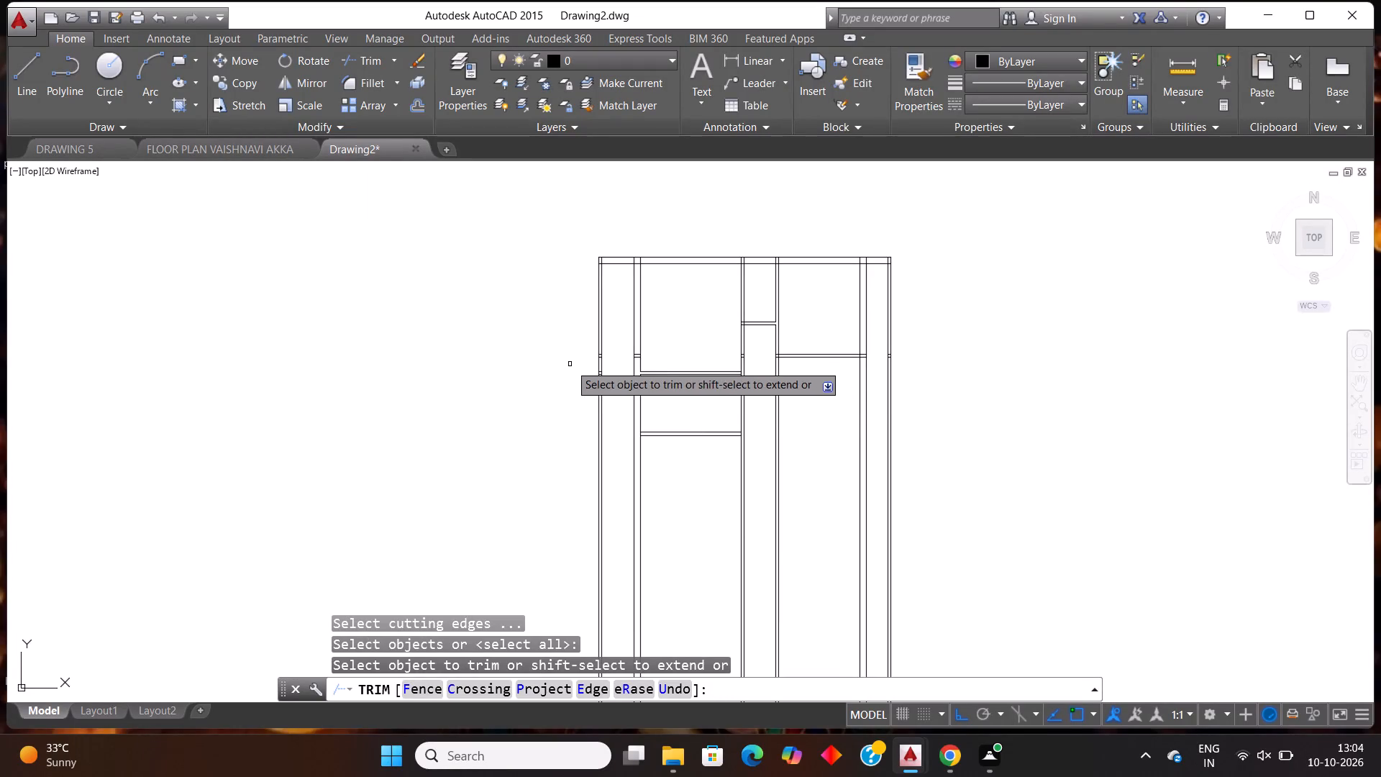
{"action": "scroll", "coordinate": [673, 430], "scroll_direction": "up", "scroll_amount": 4}
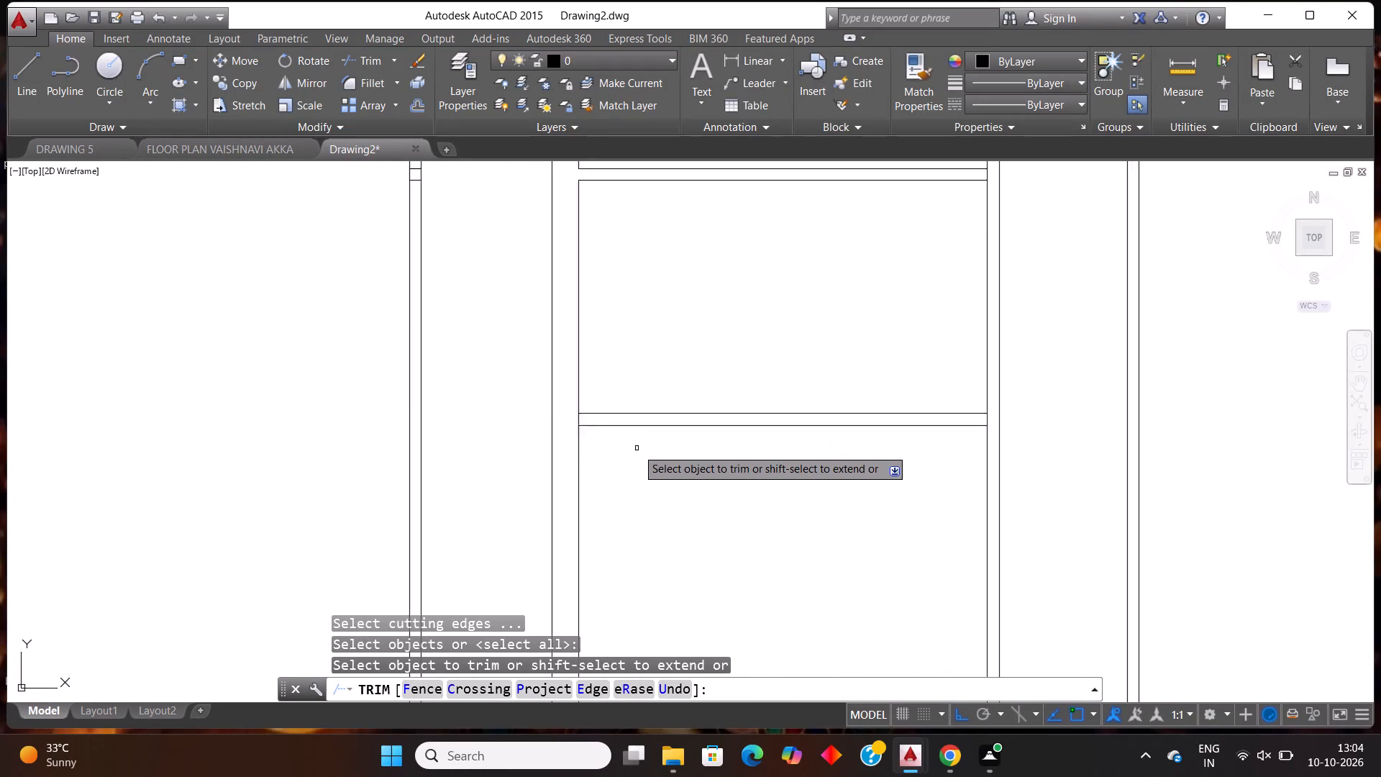
{"action": "left_click", "coordinate": [539, 400]}
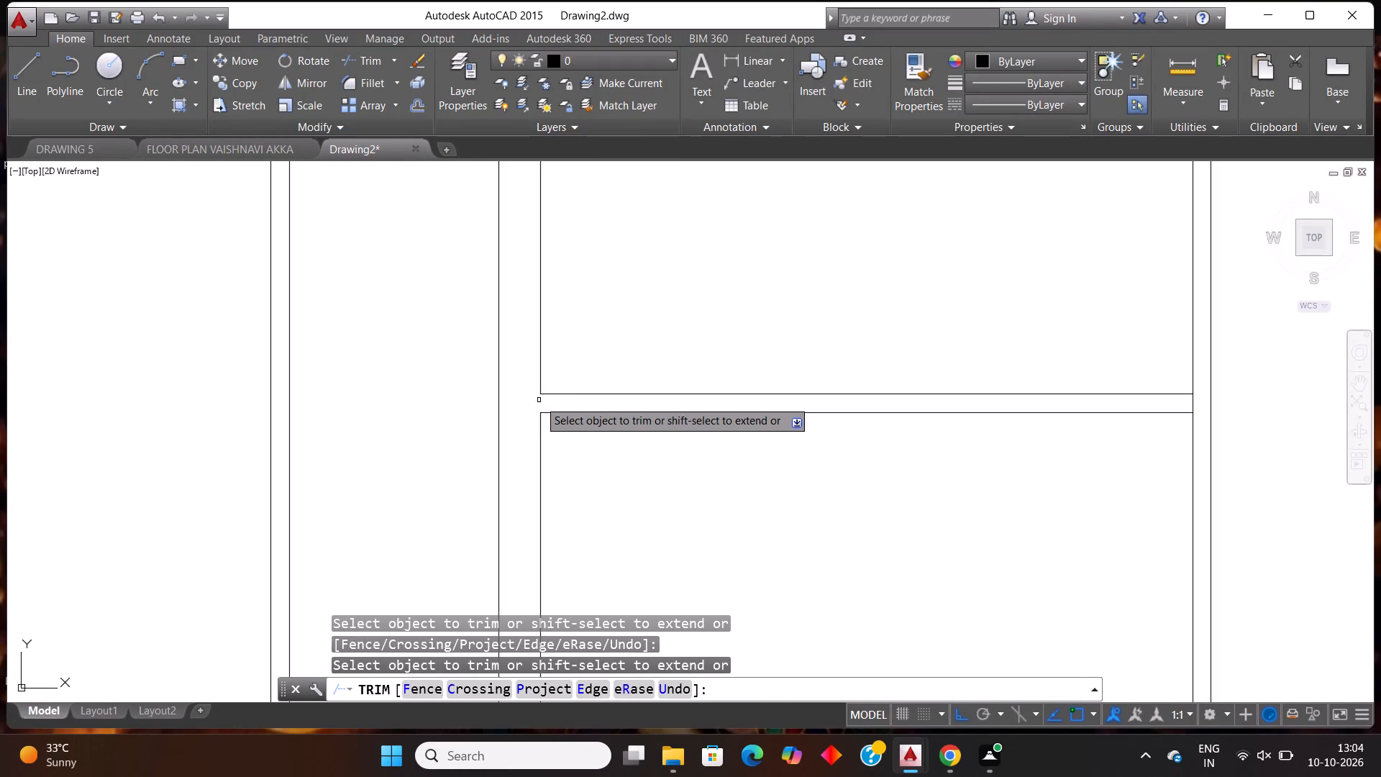
{"action": "scroll", "coordinate": [589, 368], "scroll_direction": "down", "scroll_amount": 1}
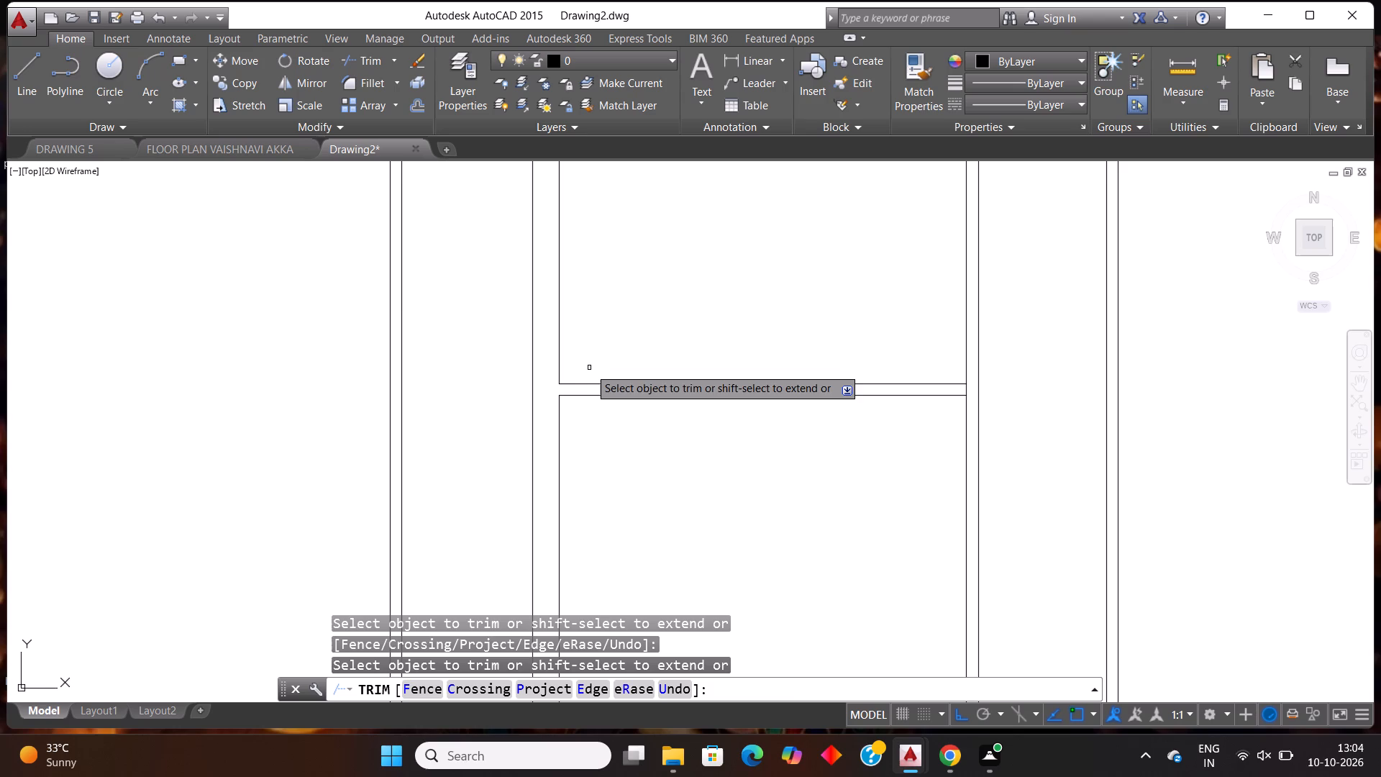
{"action": "scroll", "coordinate": [592, 367], "scroll_direction": "down", "scroll_amount": 2}
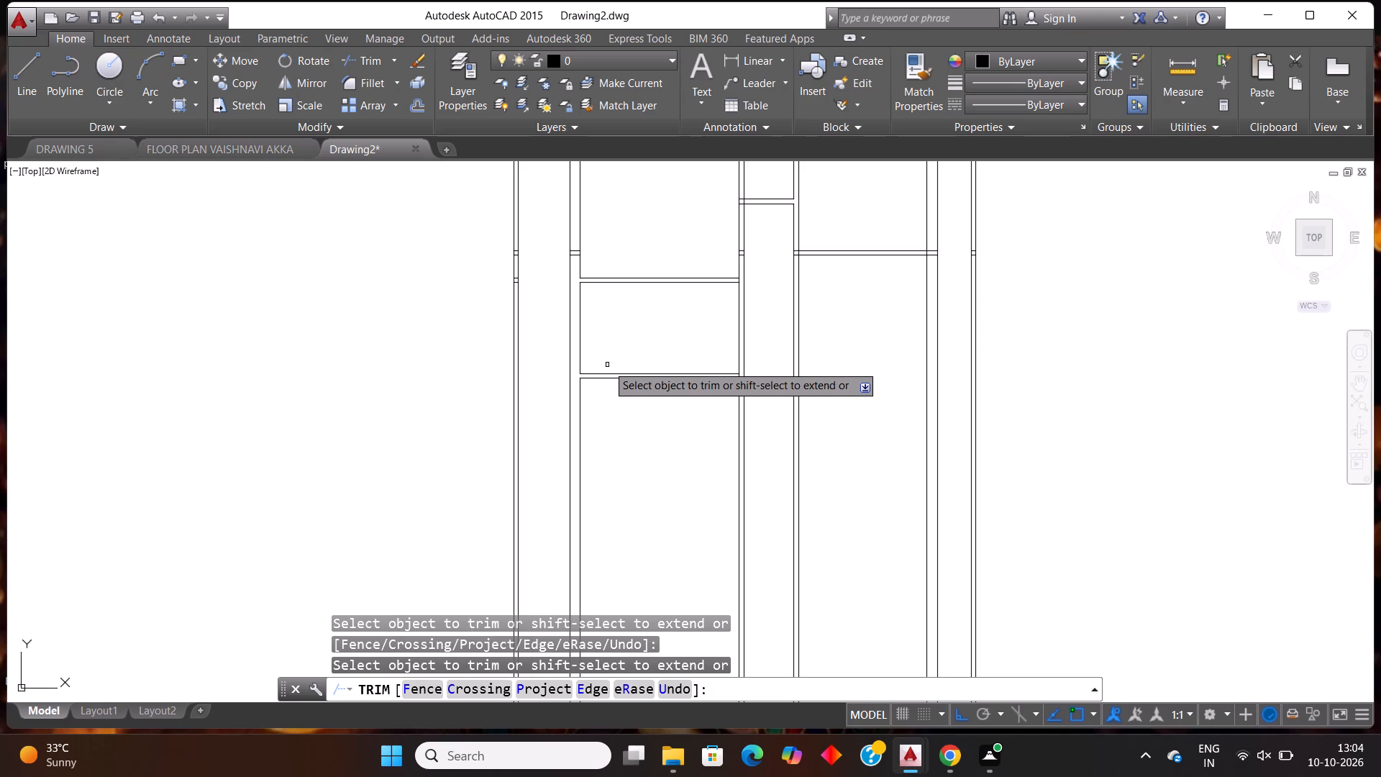
{"action": "scroll", "coordinate": [634, 358], "scroll_direction": "down", "scroll_amount": 1}
{"action": "scroll", "coordinate": [634, 358], "scroll_direction": "up", "scroll_amount": 1}
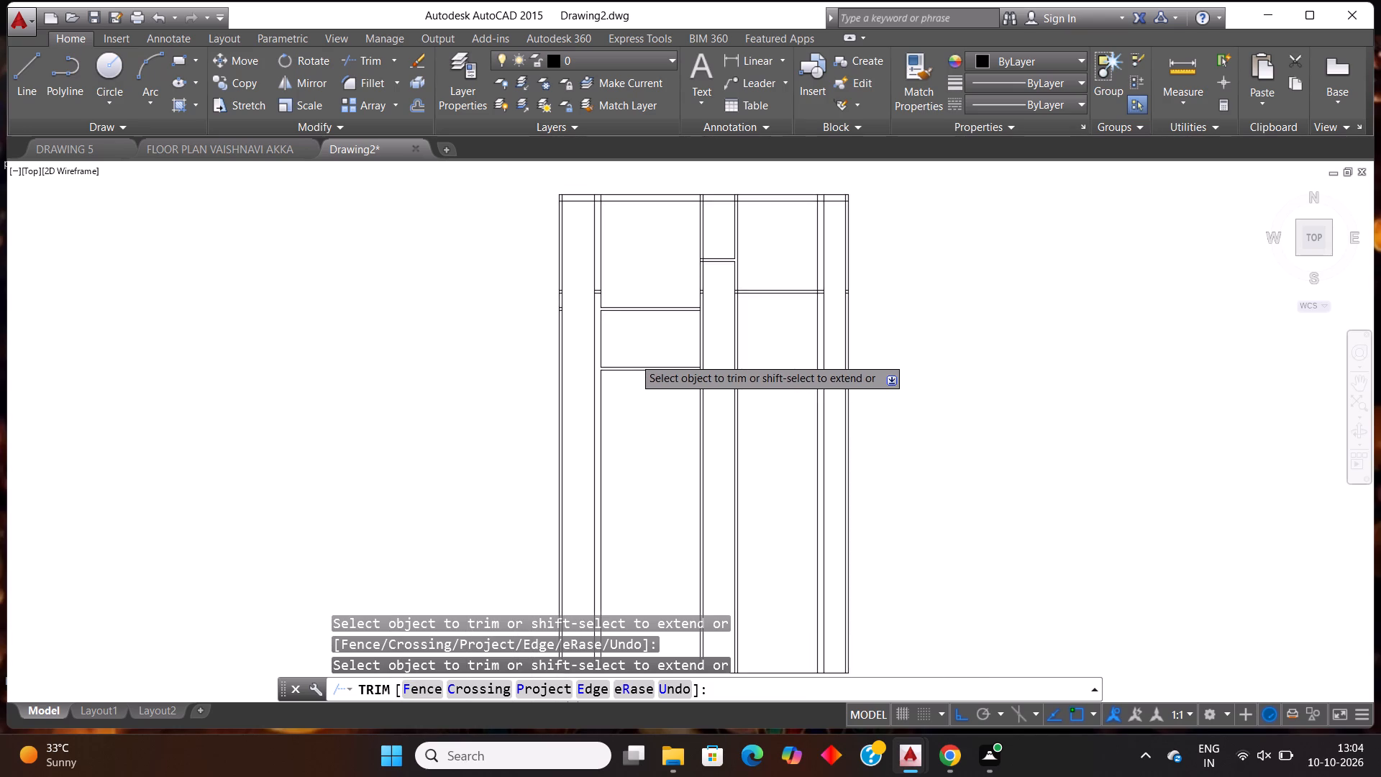
{"action": "key", "text": "Escape"}
Offset the second vertical wall's inner line 7' into the second bay, between its two horizontal walls.
{"action": "type", "text": "off"}
{"action": "key", "text": "Return"}
{"action": "key", "text": "Return"}
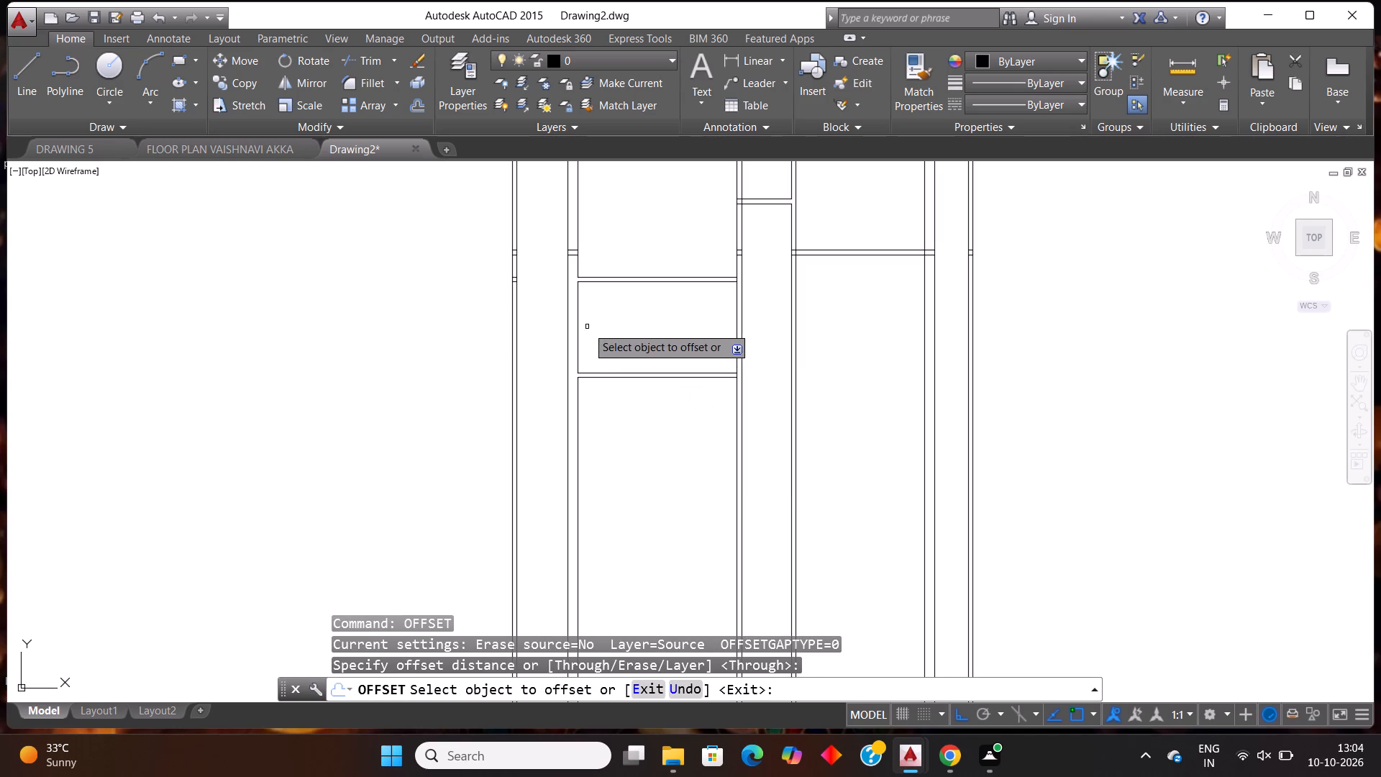
{"action": "left_click", "coordinate": [576, 325]}
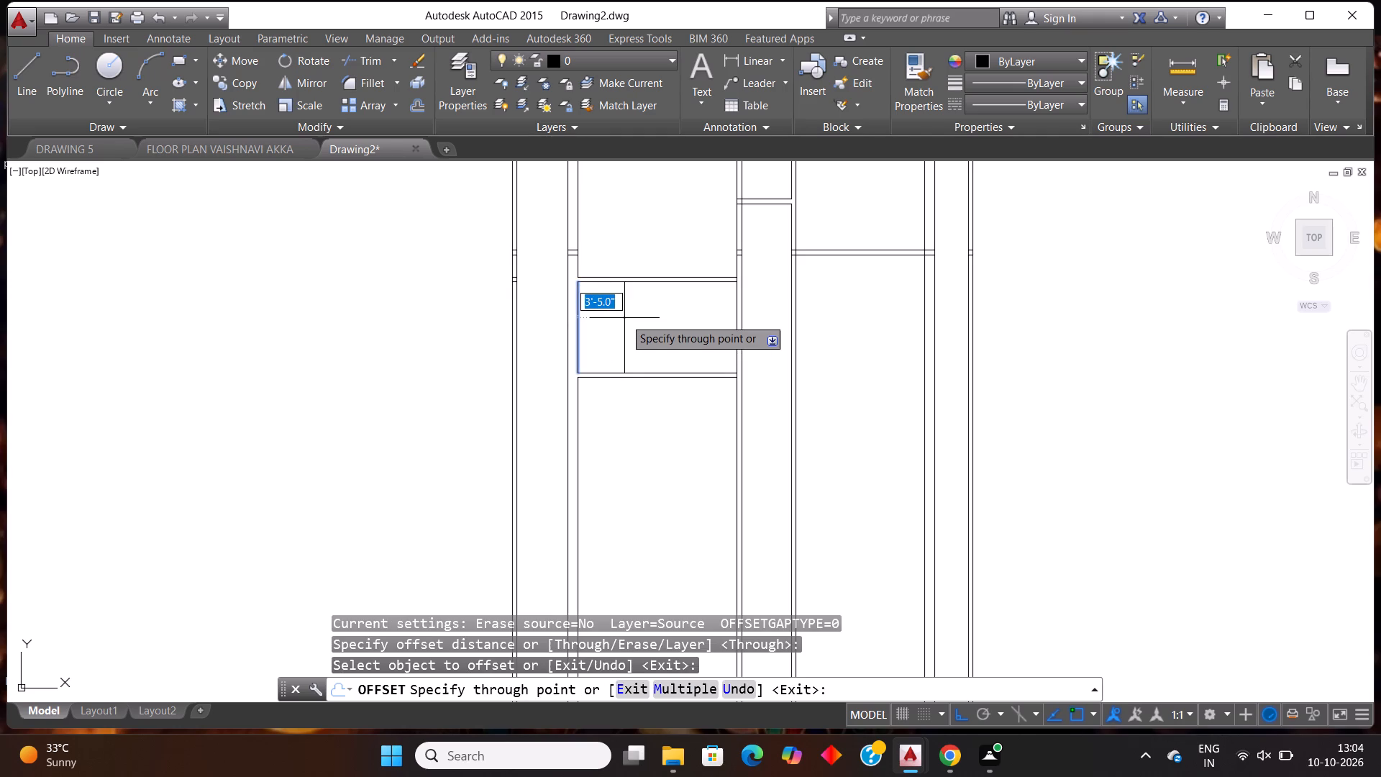
{"action": "type", "text": "7'"}
{"action": "key", "text": "Return"}
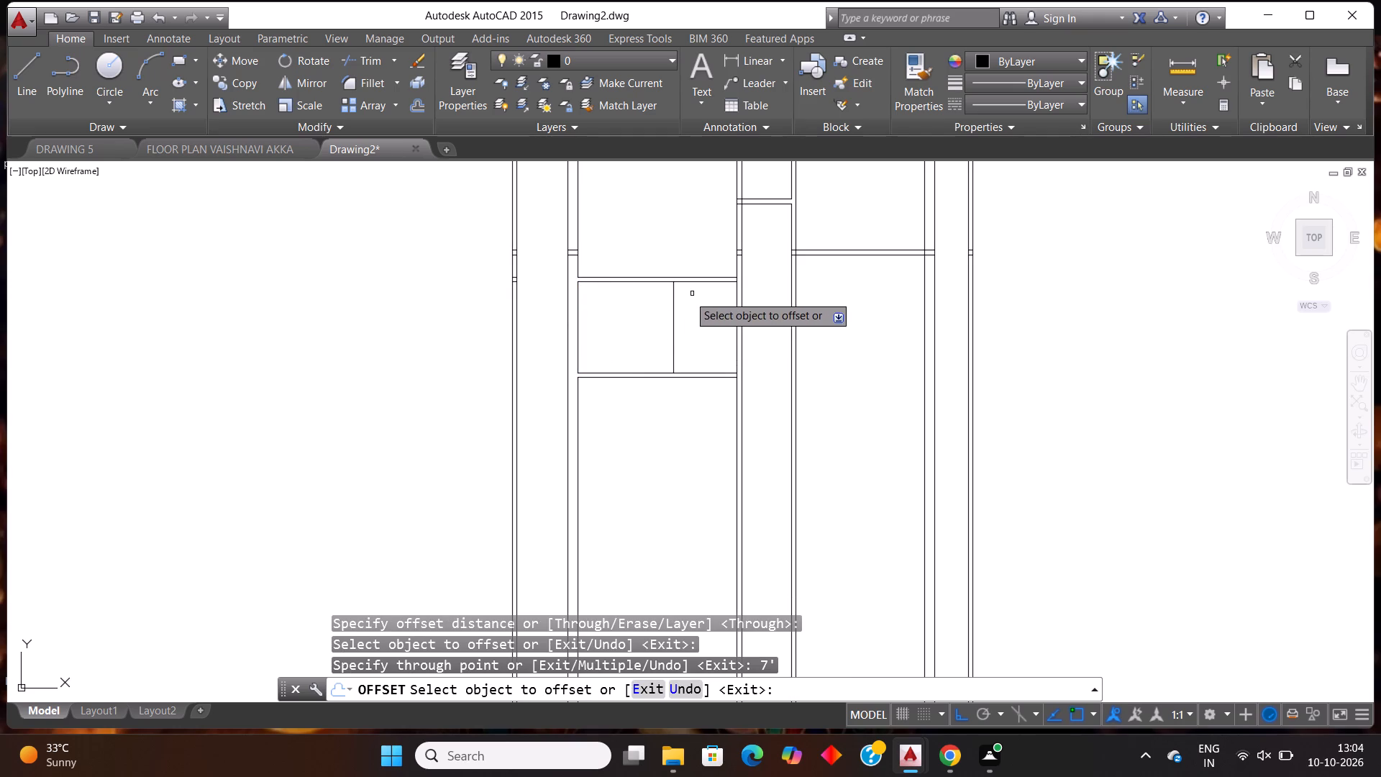
Offset the new vertical line 4'8" toward the third vertical wall.
{"action": "left_click", "coordinate": [675, 313]}
{"action": "type", "text": "4'8\""}
{"action": "key", "text": "Return"}
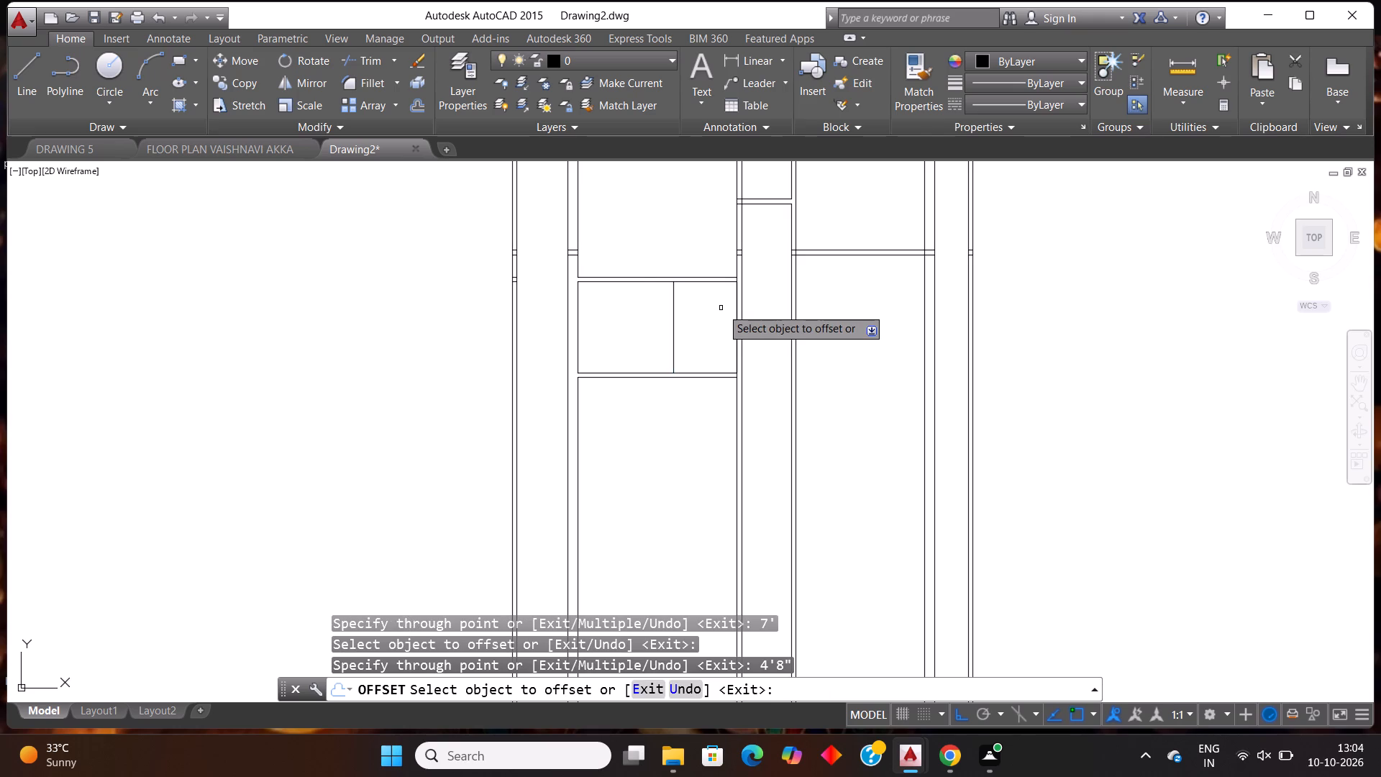
Offset the second bay's partition line 4" toward the second vertical wall to give the partition its thickness.
{"action": "scroll", "coordinate": [761, 299], "scroll_direction": "down", "scroll_amount": 1}
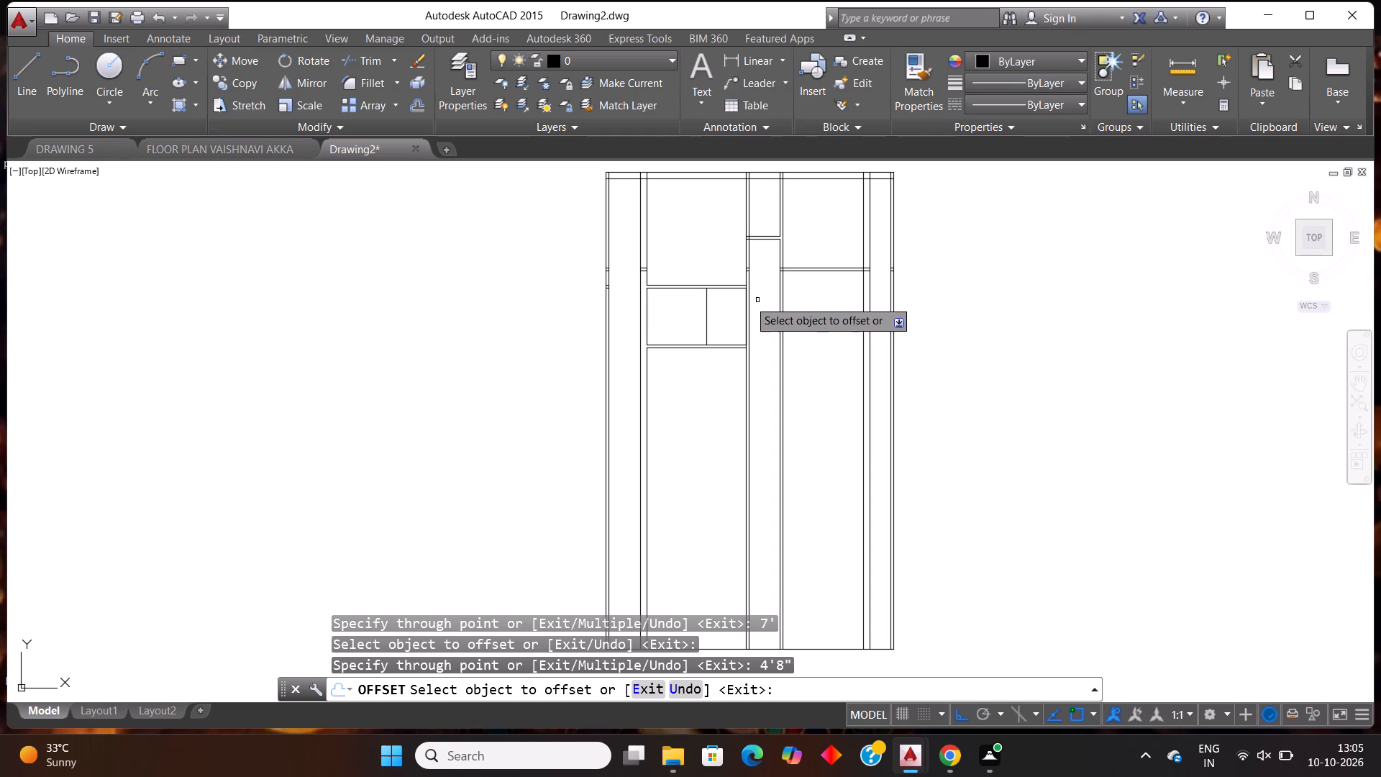
{"action": "left_click", "coordinate": [707, 314]}
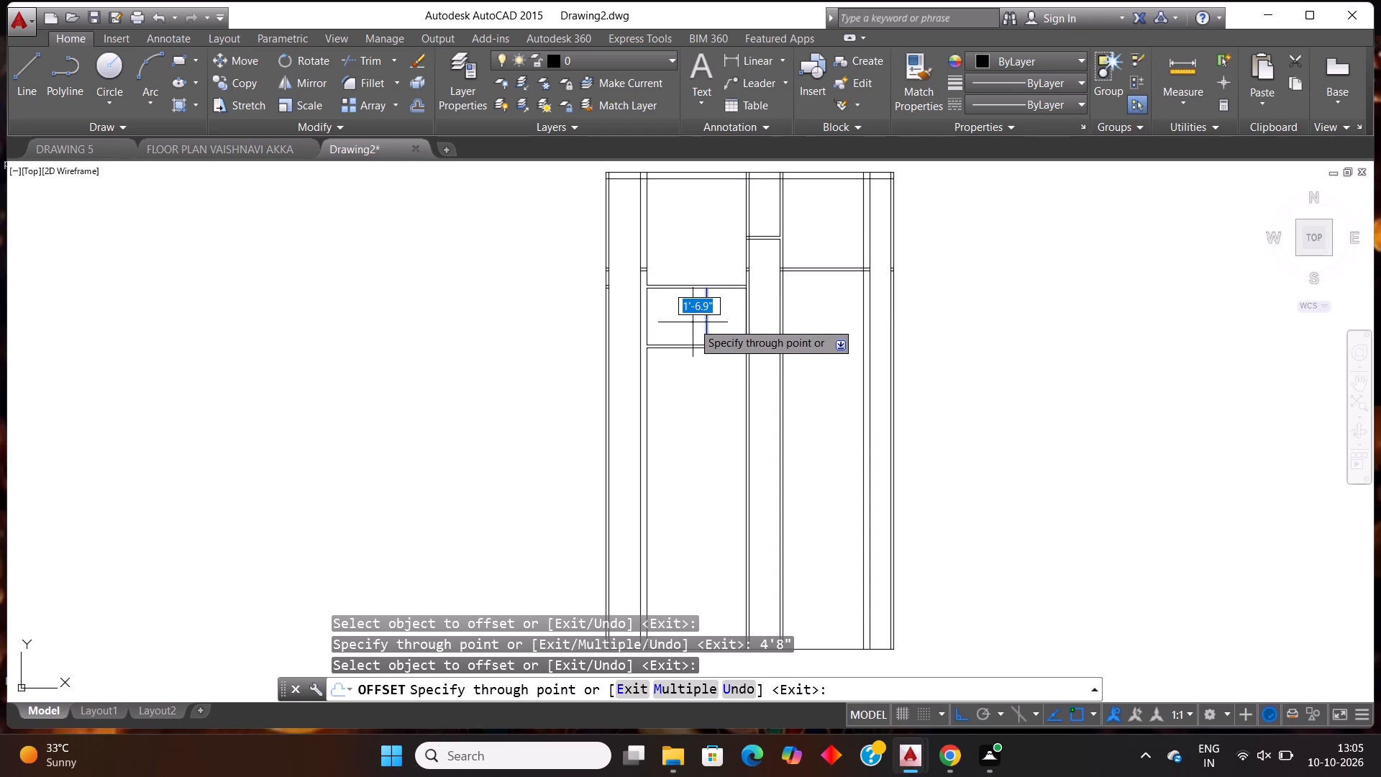
{"action": "type", "text": "4\""}
{"action": "key", "text": "Return"}
{"action": "key", "text": "Escape"}
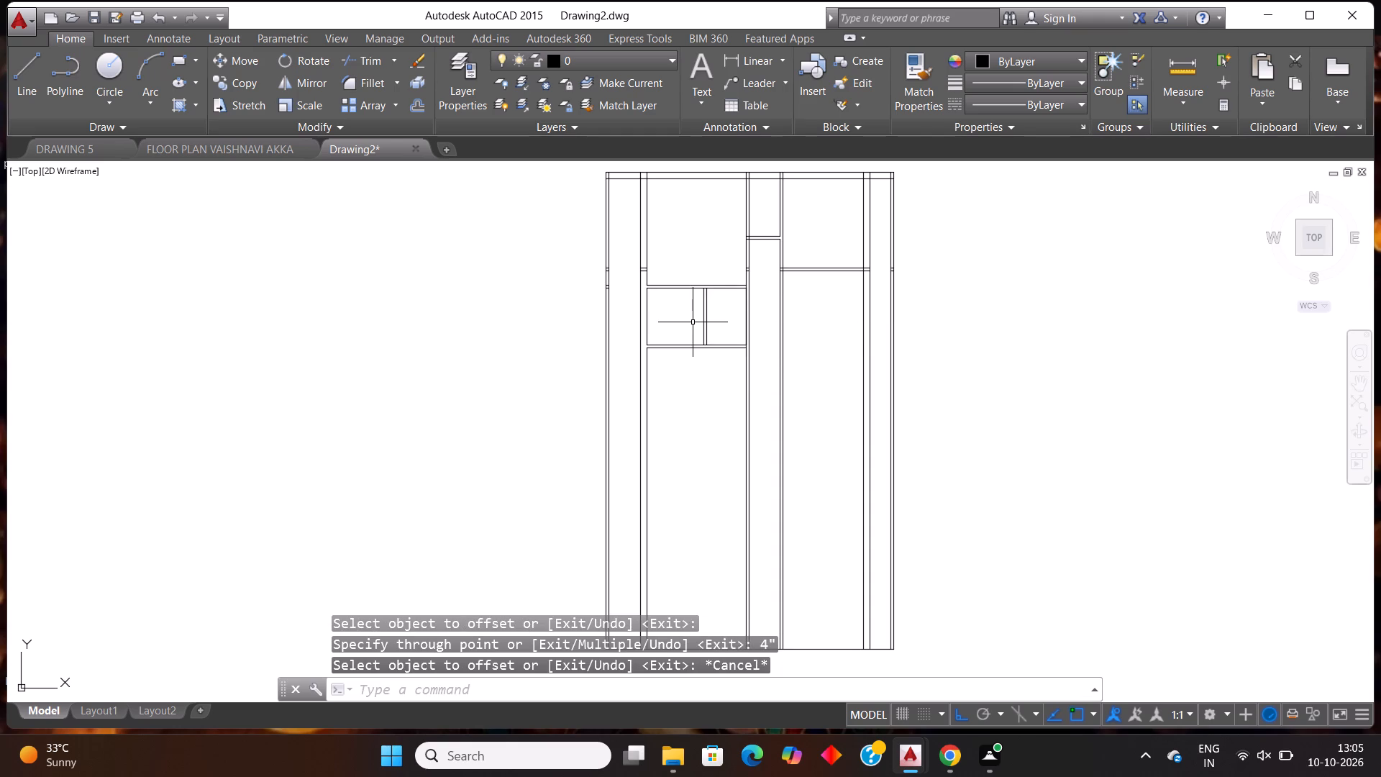
Trim the wall lines crossing the upper horizontal wall's junctions with the partition and the third vertical wall in the second bay.
{"action": "type", "text": "tr"}
{"action": "key", "text": "Return"}
{"action": "key", "text": "Return"}
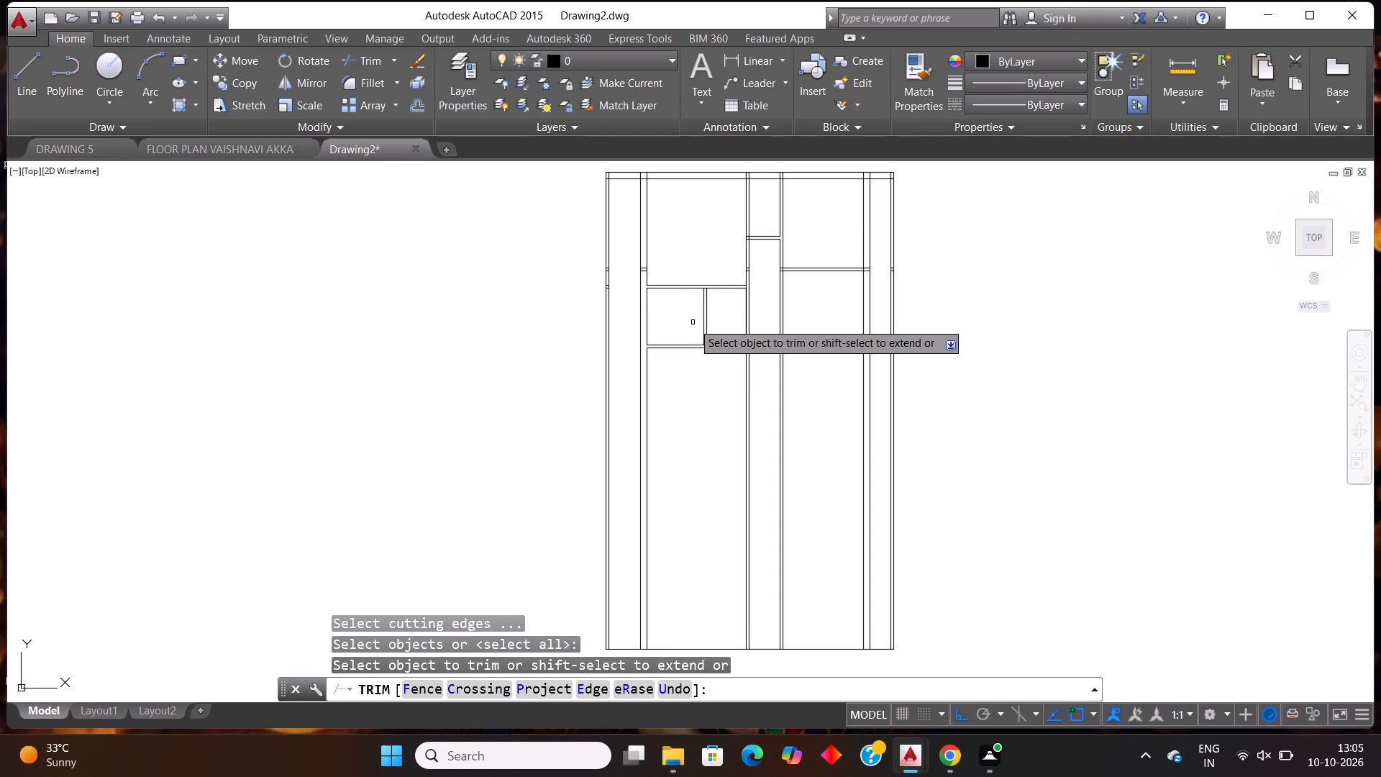
{"action": "scroll", "coordinate": [733, 287], "scroll_direction": "up", "scroll_amount": 2}
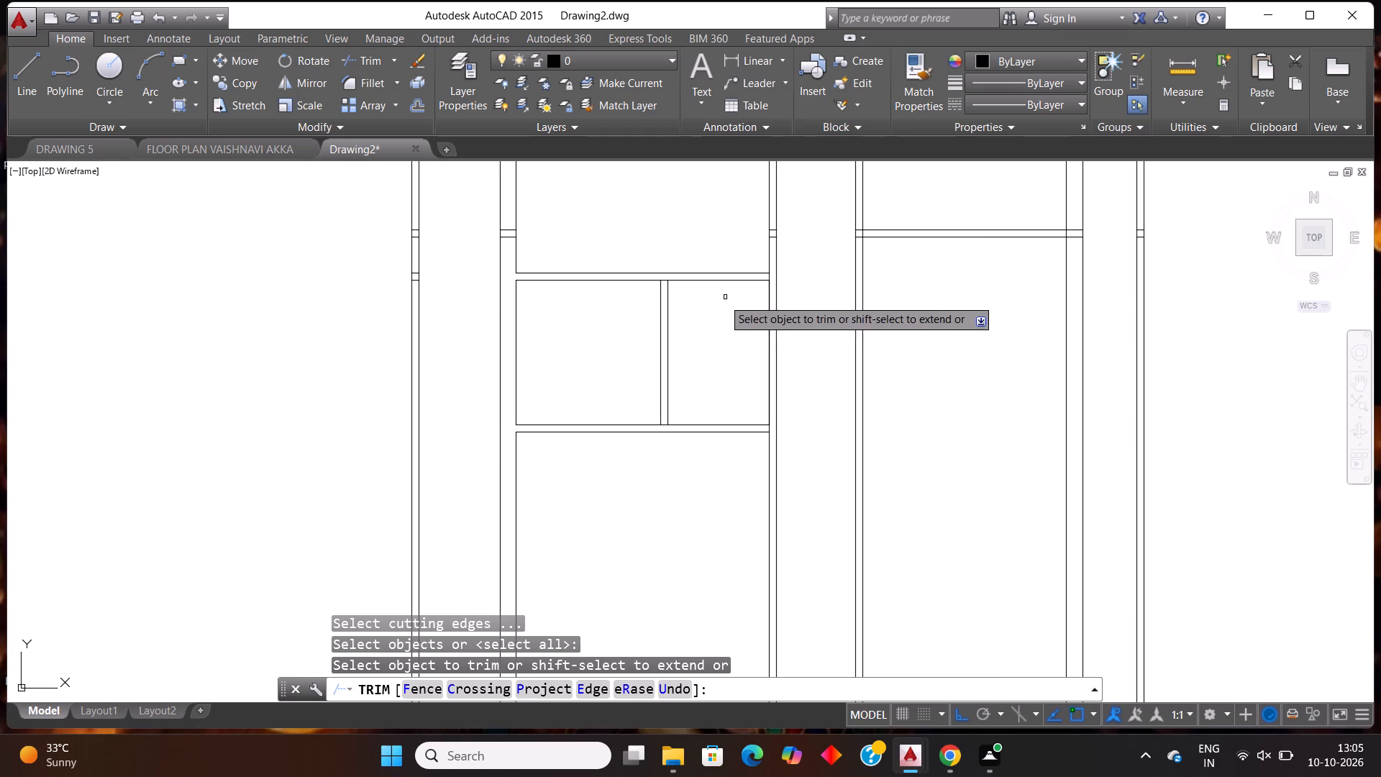
{"action": "scroll", "coordinate": [681, 302], "scroll_direction": "up", "scroll_amount": 2}
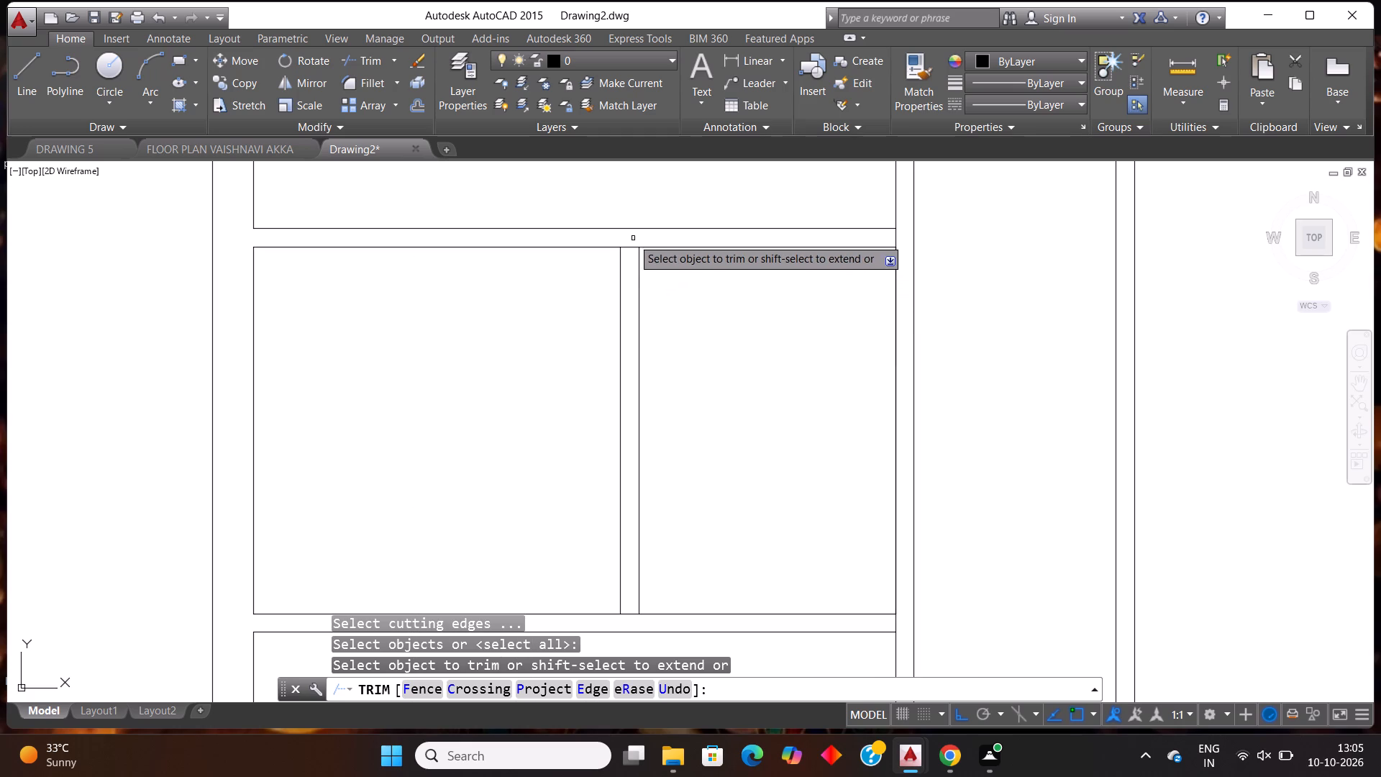
{"action": "left_click", "coordinate": [630, 247]}
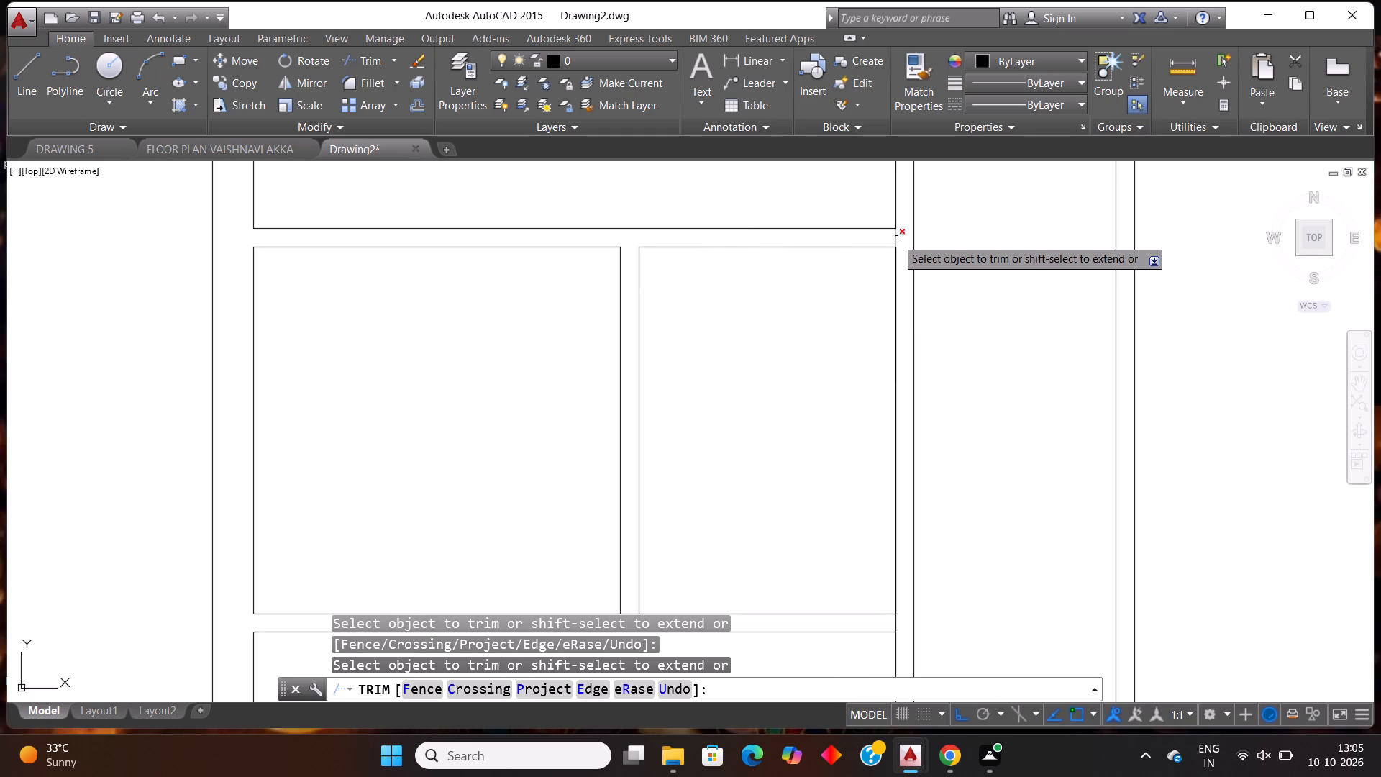
{"action": "scroll", "coordinate": [854, 321], "scroll_direction": "down", "scroll_amount": 2}
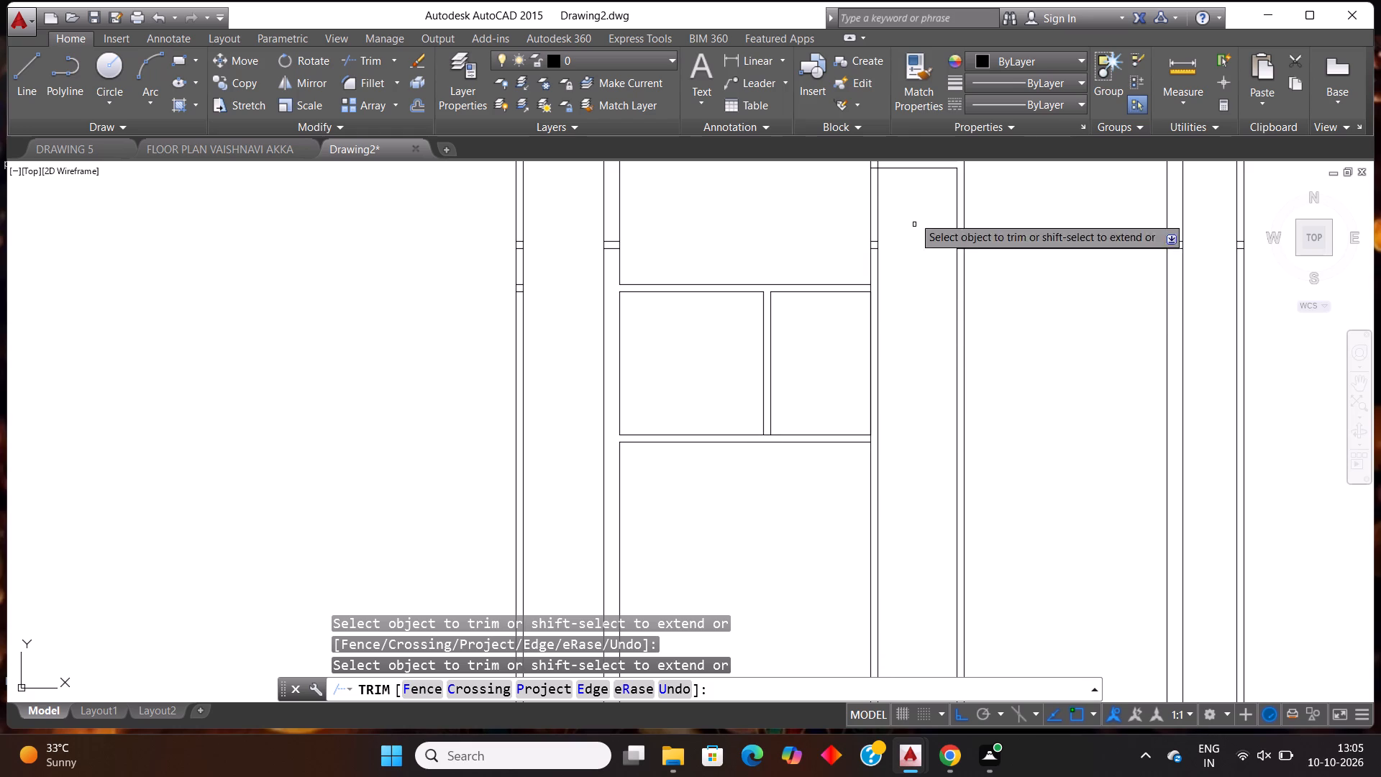
{"action": "scroll", "coordinate": [857, 273], "scroll_direction": "up", "scroll_amount": 3}
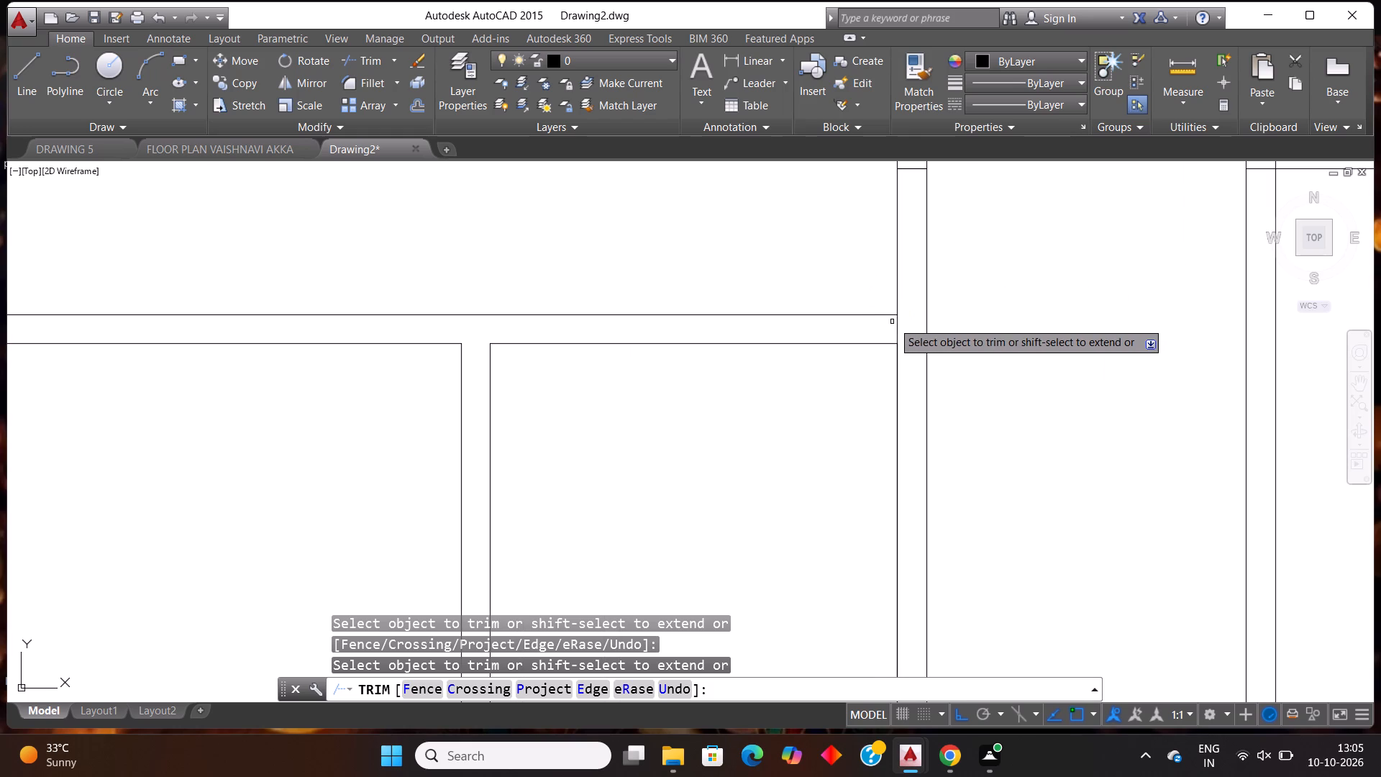
{"action": "left_click", "coordinate": [897, 321]}
Trim the wall lines crossing the lower horizontal wall's junctions with the partition and the third vertical wall.
{"action": "scroll", "coordinate": [903, 306], "scroll_direction": "down", "scroll_amount": 3}
{"action": "scroll", "coordinate": [801, 445], "scroll_direction": "up", "scroll_amount": 1}
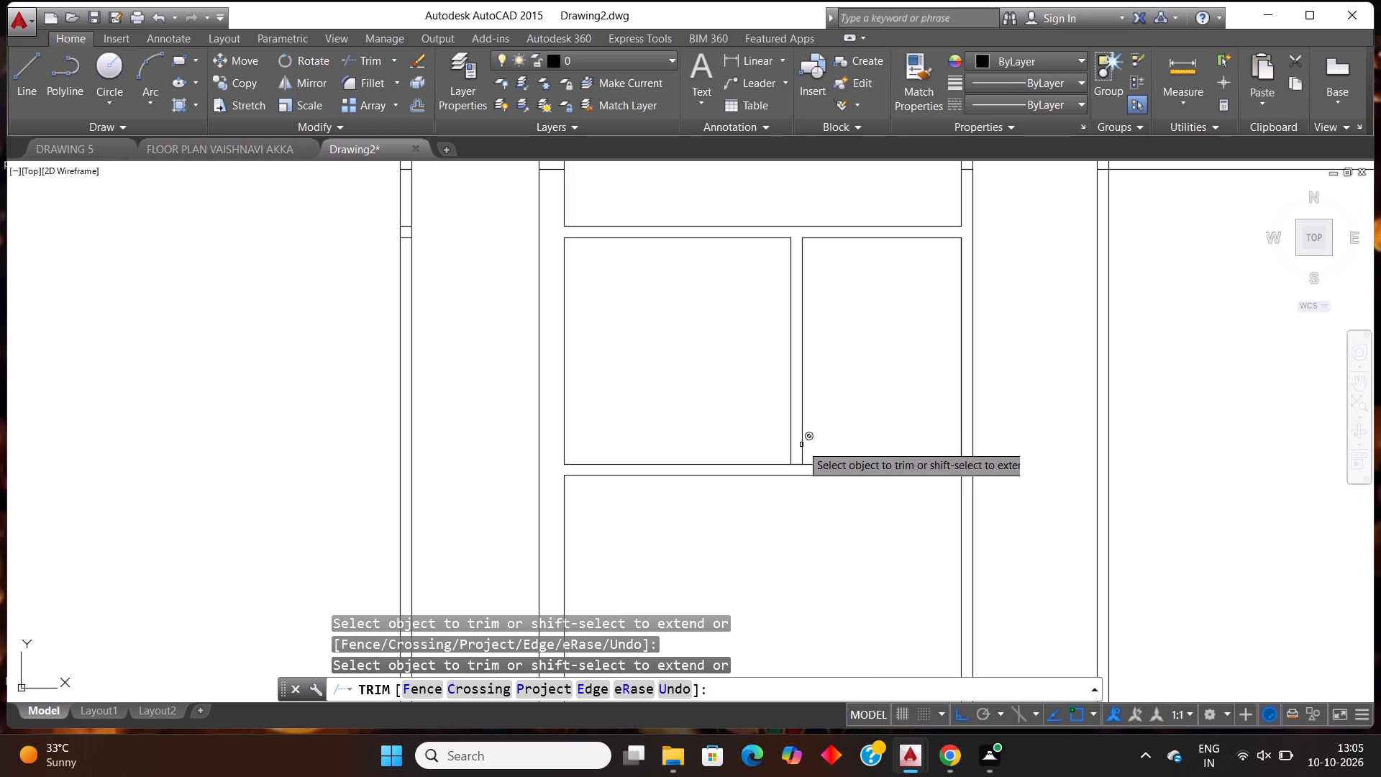
{"action": "left_click", "coordinate": [796, 465]}
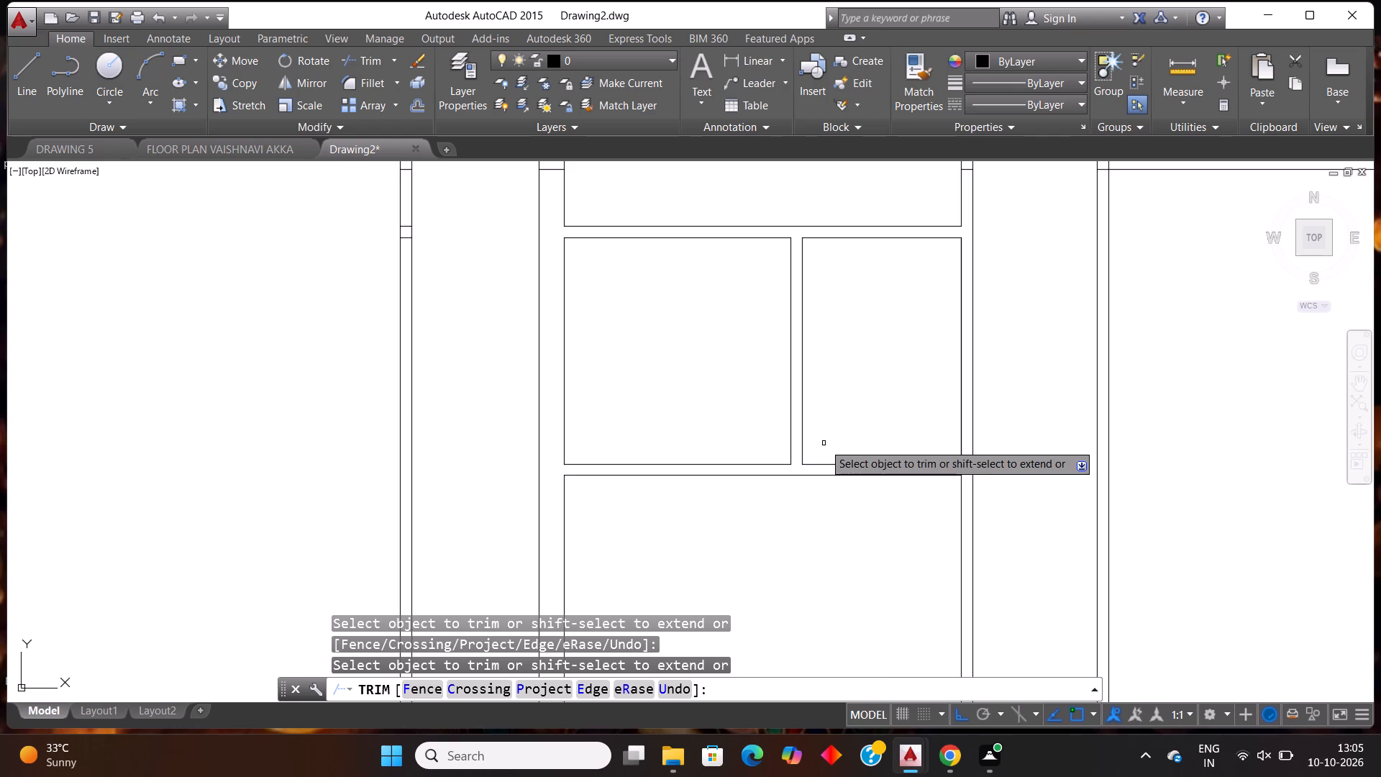
{"action": "scroll", "coordinate": [829, 437], "scroll_direction": "down", "scroll_amount": 2}
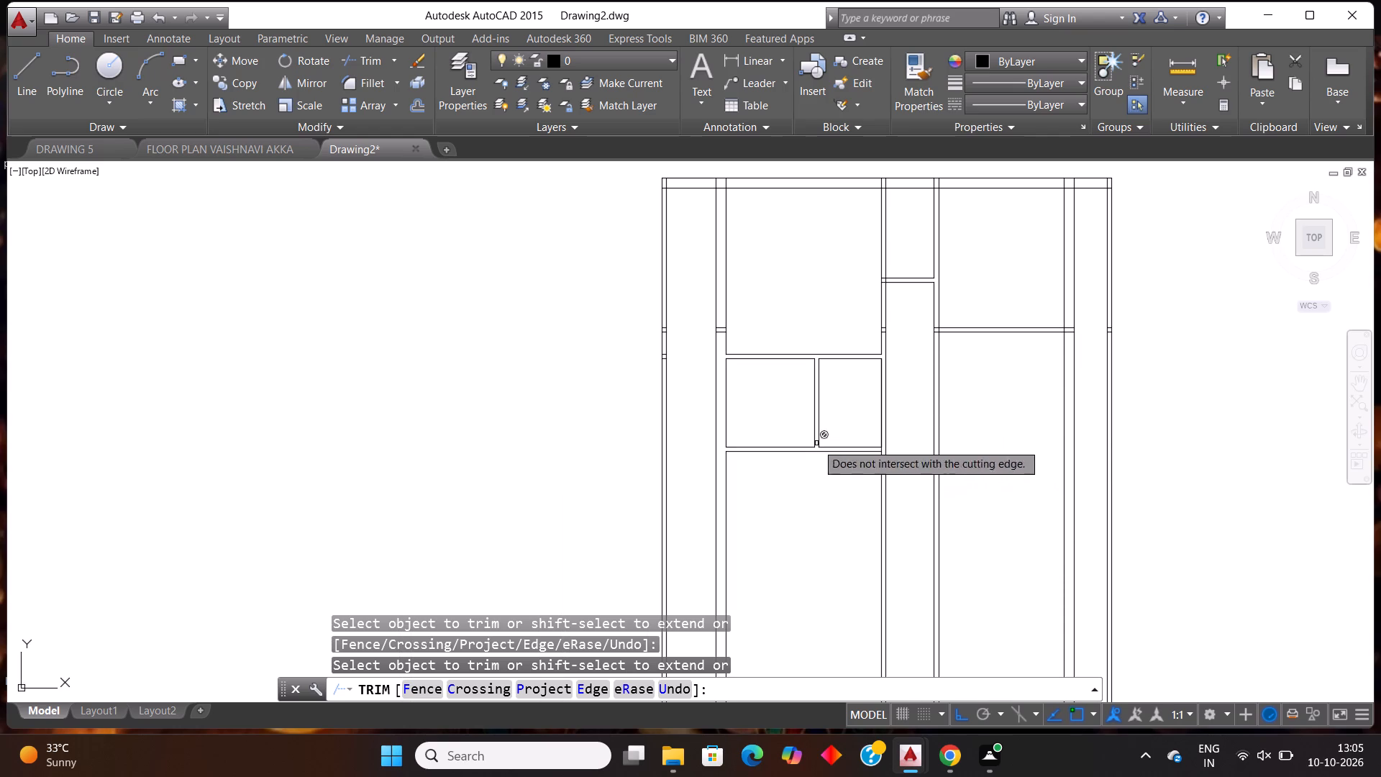
{"action": "scroll", "coordinate": [926, 396], "scroll_direction": "up", "scroll_amount": 1}
{"action": "scroll", "coordinate": [854, 486], "scroll_direction": "up", "scroll_amount": 1}
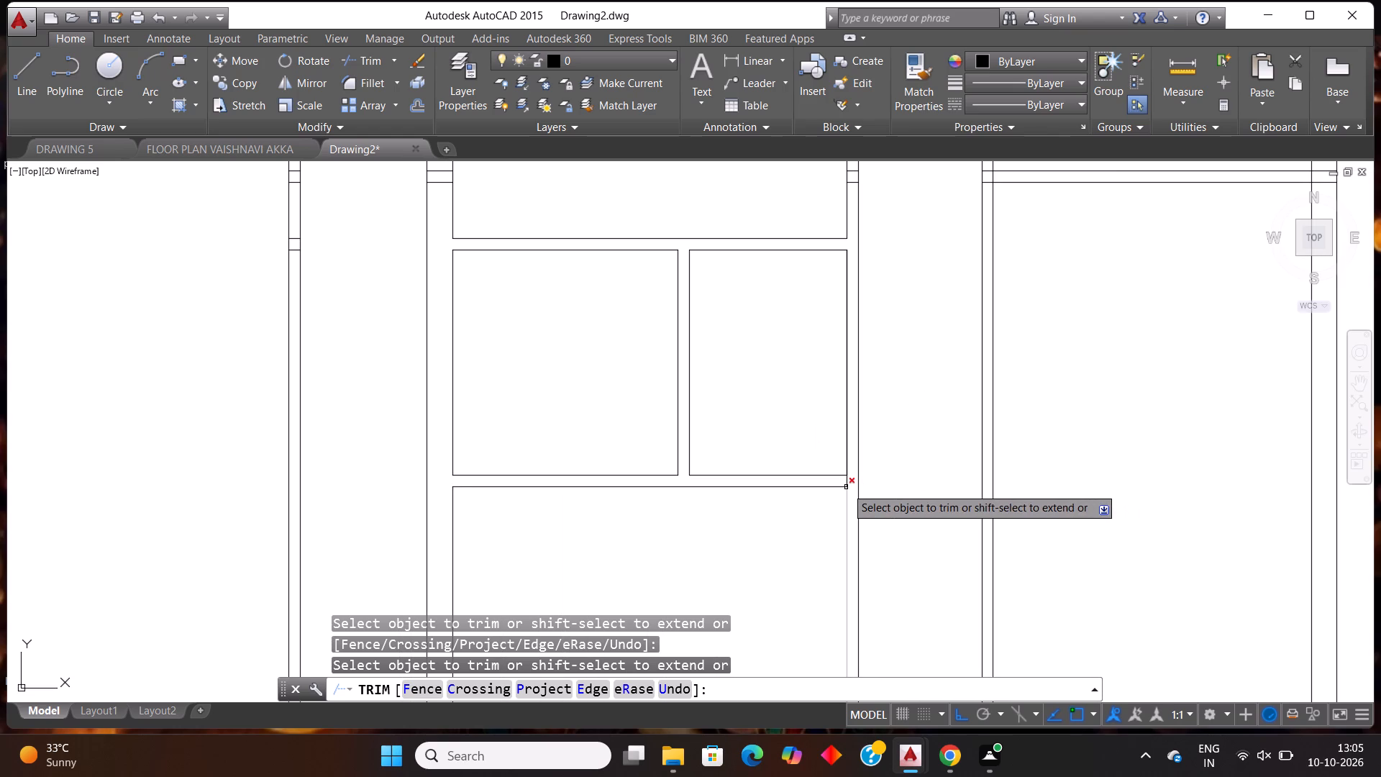
{"action": "scroll", "coordinate": [846, 487], "scroll_direction": "up", "scroll_amount": 1}
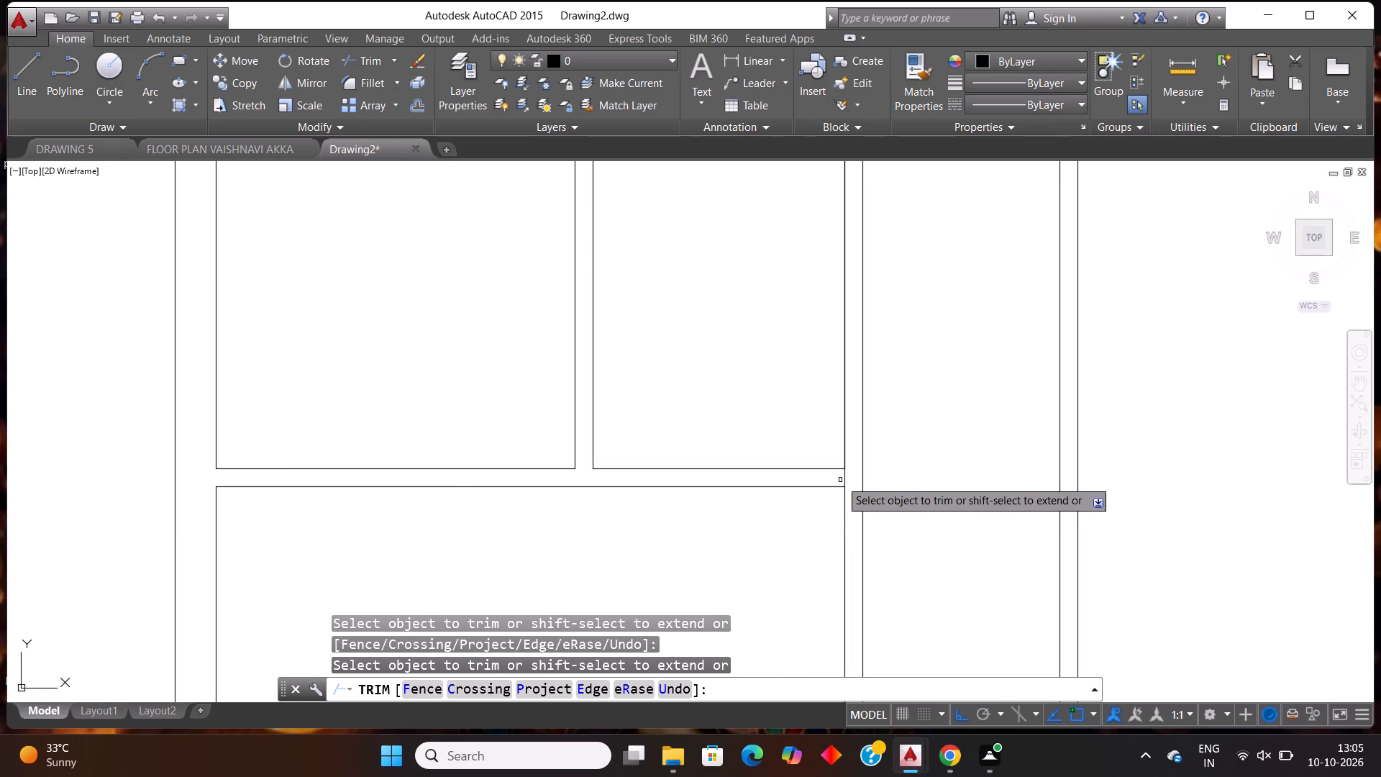
{"action": "left_click", "coordinate": [842, 477]}
{"action": "scroll", "coordinate": [929, 400], "scroll_direction": "down", "scroll_amount": 4}
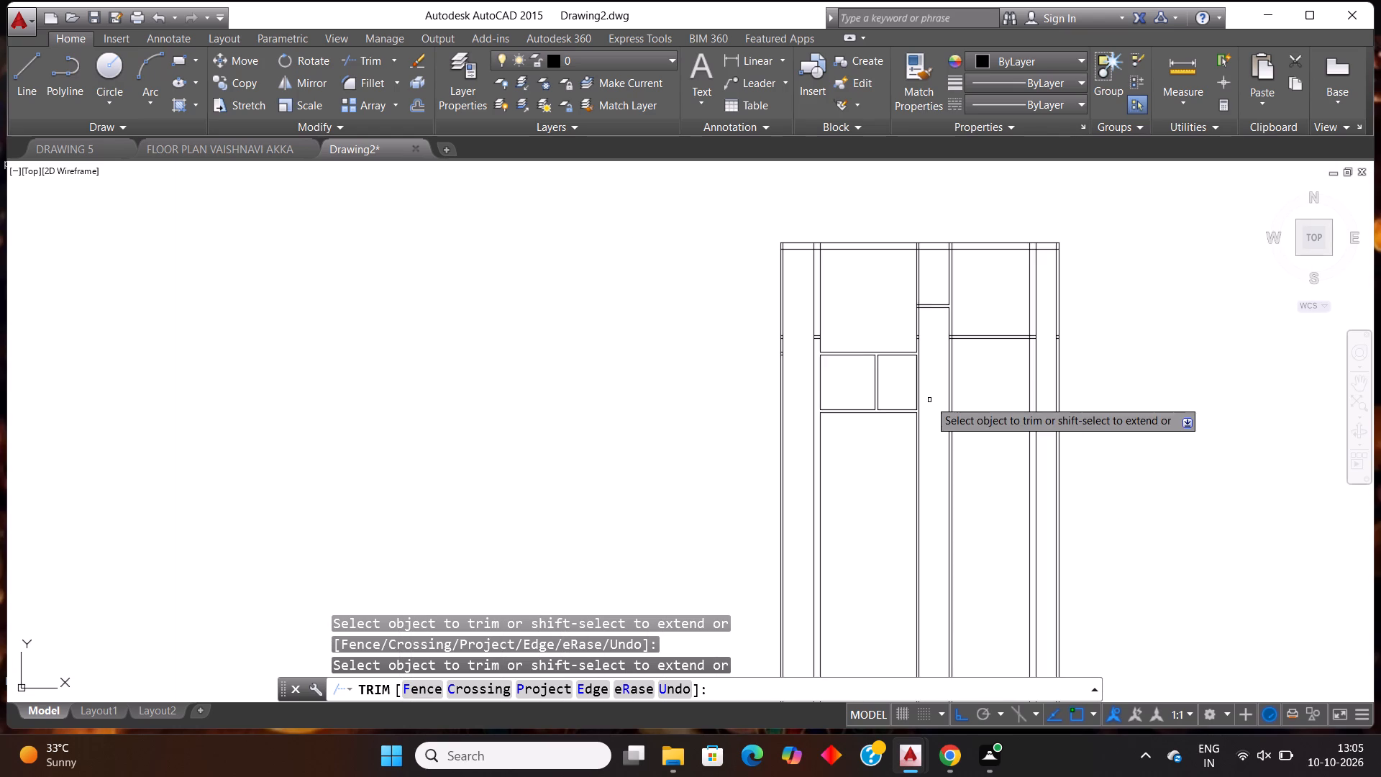
{"action": "scroll", "coordinate": [929, 400], "scroll_direction": "down", "scroll_amount": 1}
{"action": "key", "text": "Escape"}
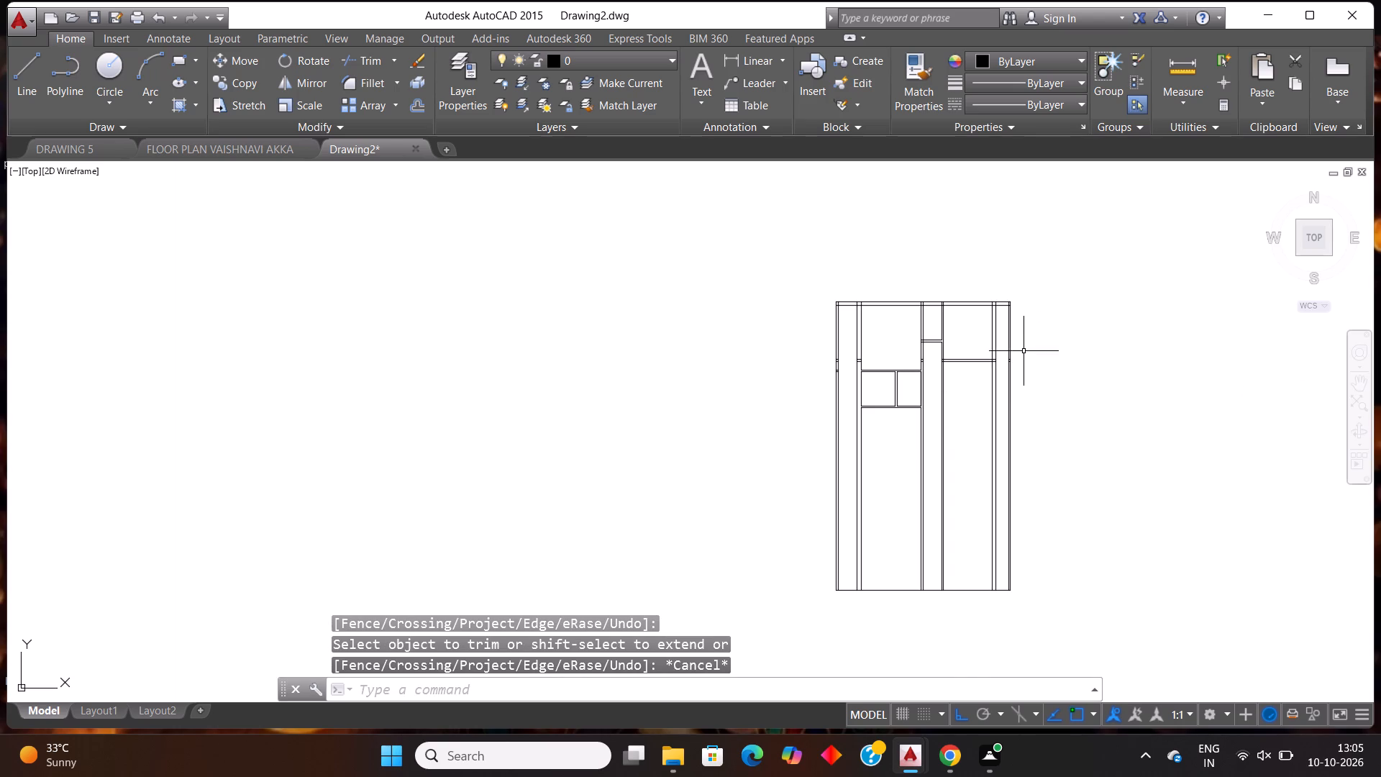
Offset the lower line of the fourth bay's horizontal wall 4' downward, between the fourth and fifth vertical walls.
{"action": "scroll", "coordinate": [1018, 355], "scroll_direction": "down", "scroll_amount": 1}
{"action": "scroll", "coordinate": [1032, 366], "scroll_direction": "up", "scroll_amount": 3}
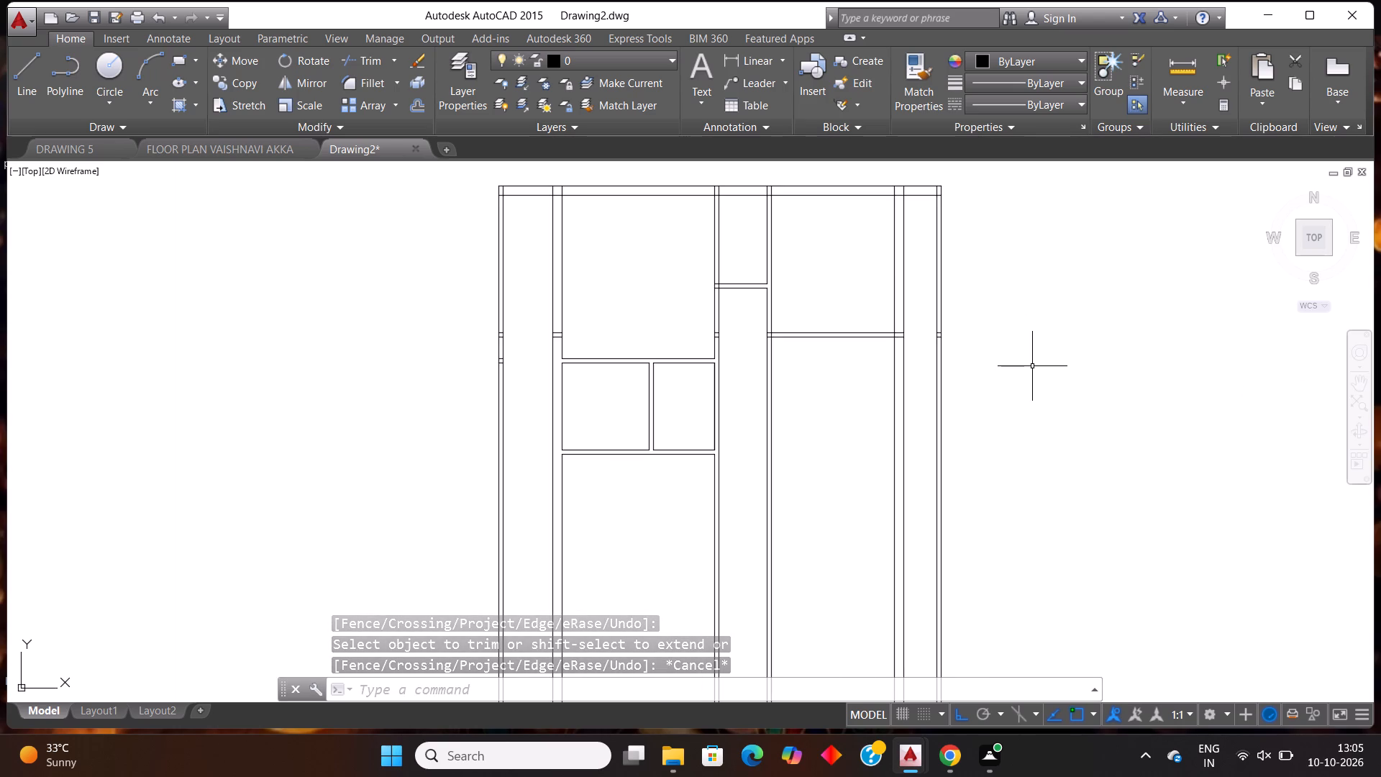
{"action": "key", "text": "Escape"}
{"action": "type", "text": "off"}
{"action": "key", "text": "Return"}
{"action": "key", "text": "Return"}
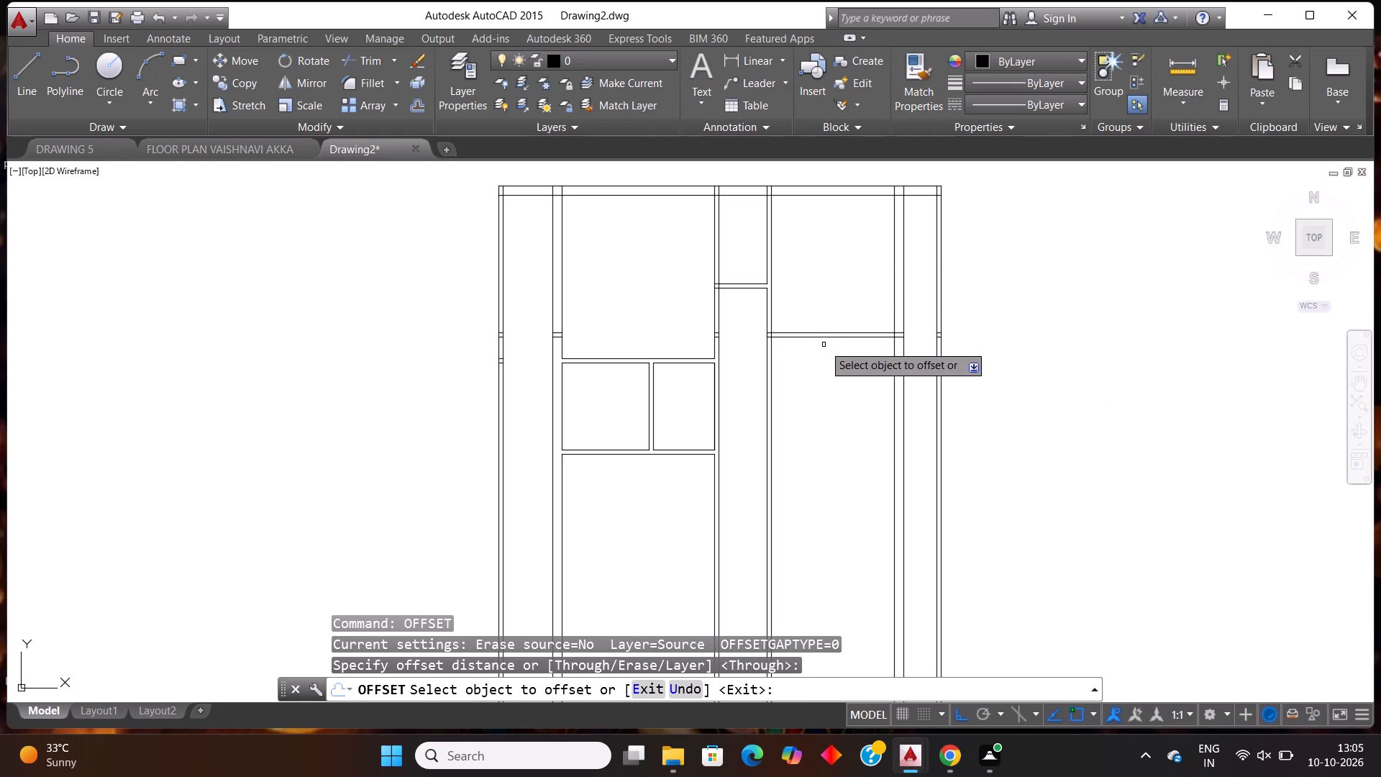
{"action": "scroll", "coordinate": [824, 345], "scroll_direction": "up", "scroll_amount": 1}
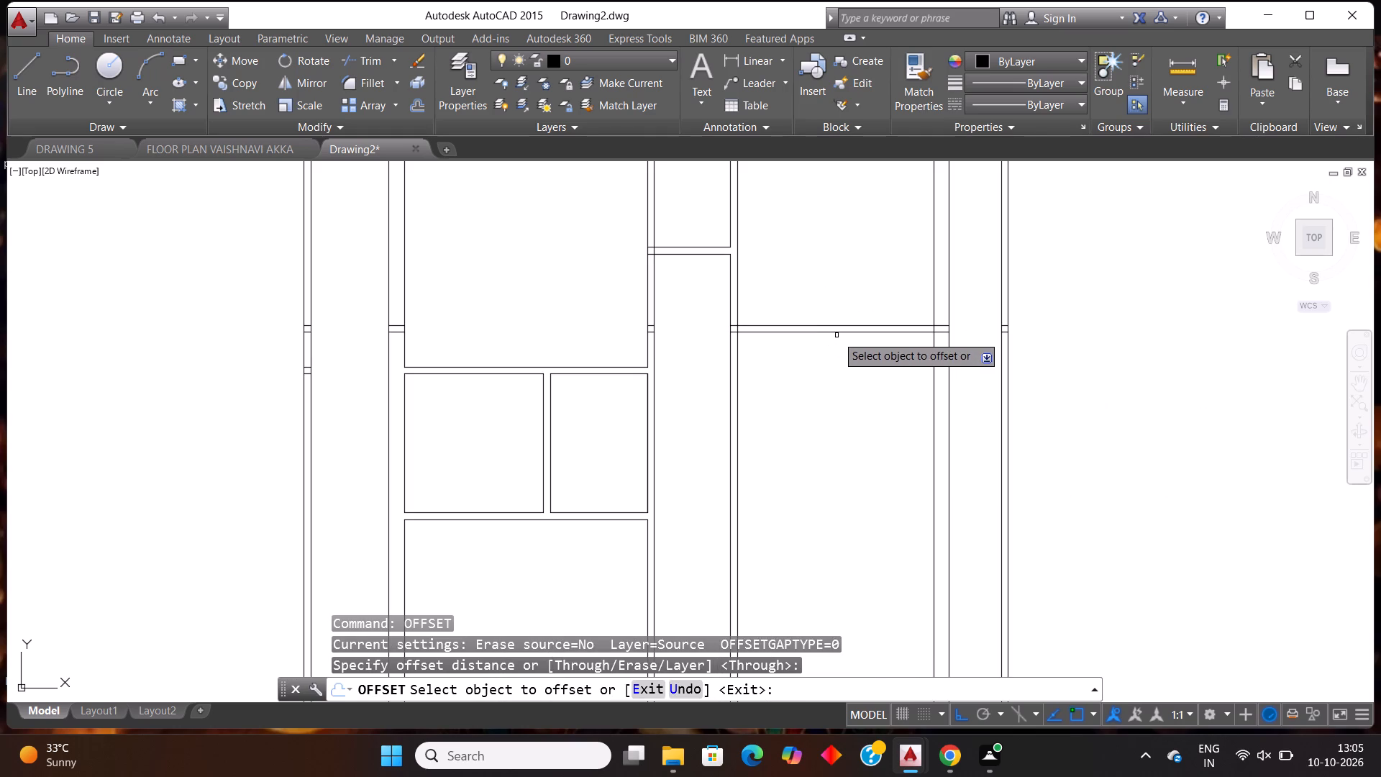
{"action": "left_click", "coordinate": [842, 334]}
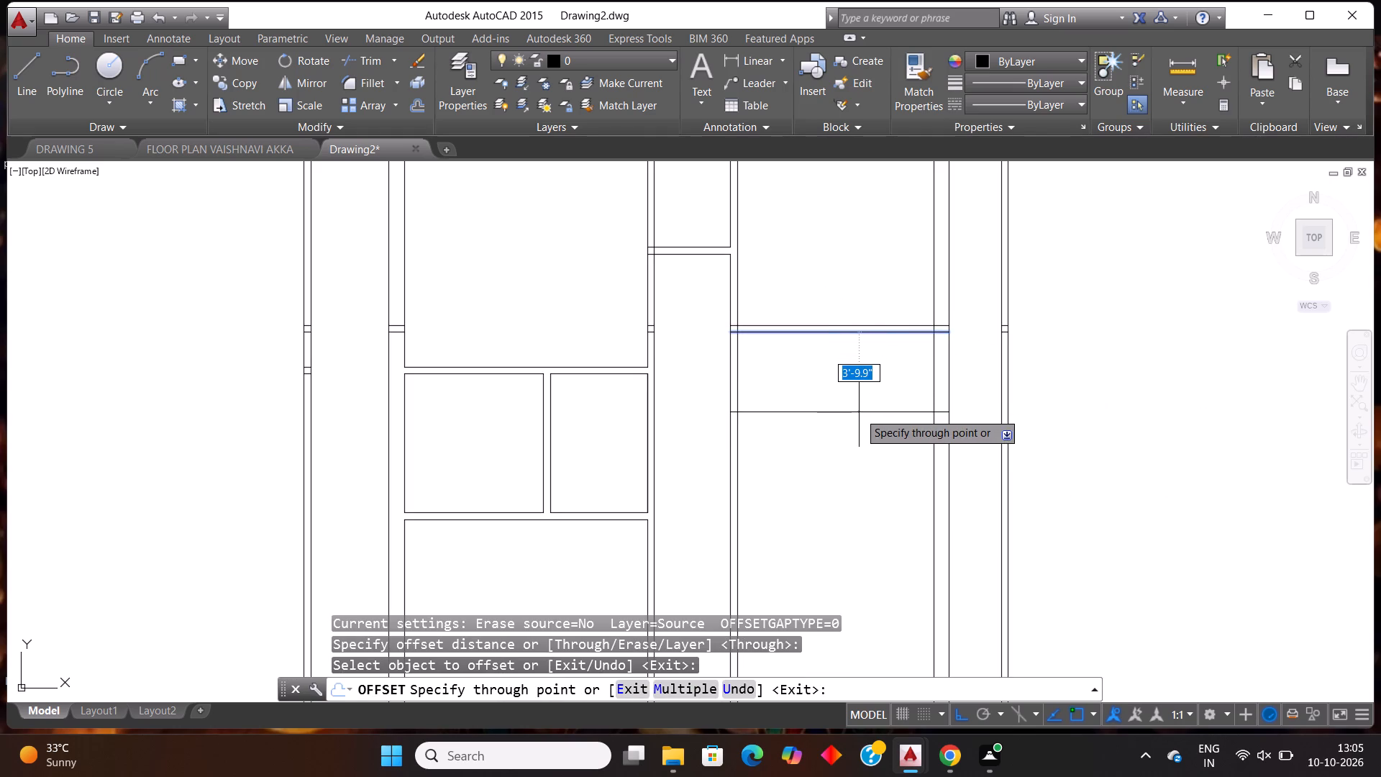
{"action": "type", "text": "4'"}
{"action": "key", "text": "Return"}
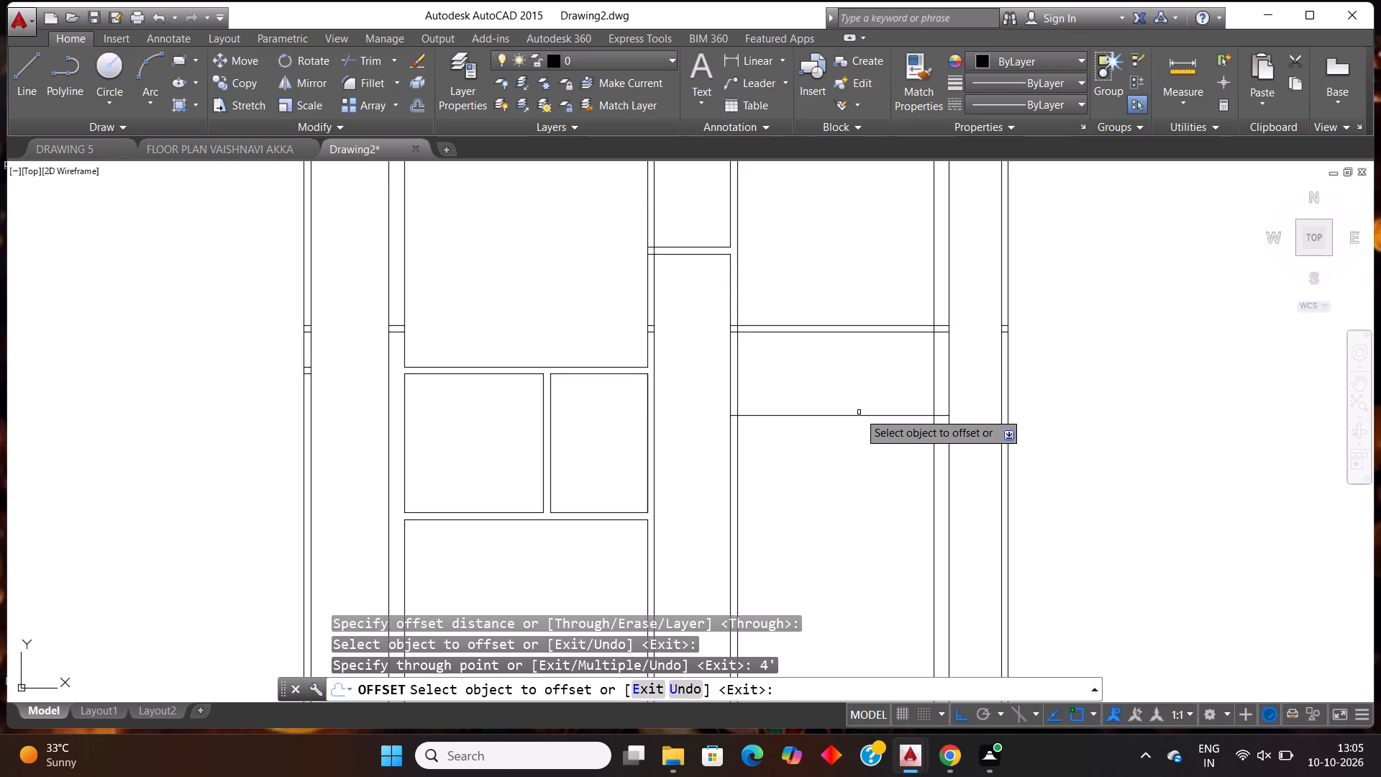
Offset the new horizontal line in the fourth bay 4" upward to give the wall its thickness.
{"action": "left_click", "coordinate": [860, 417]}
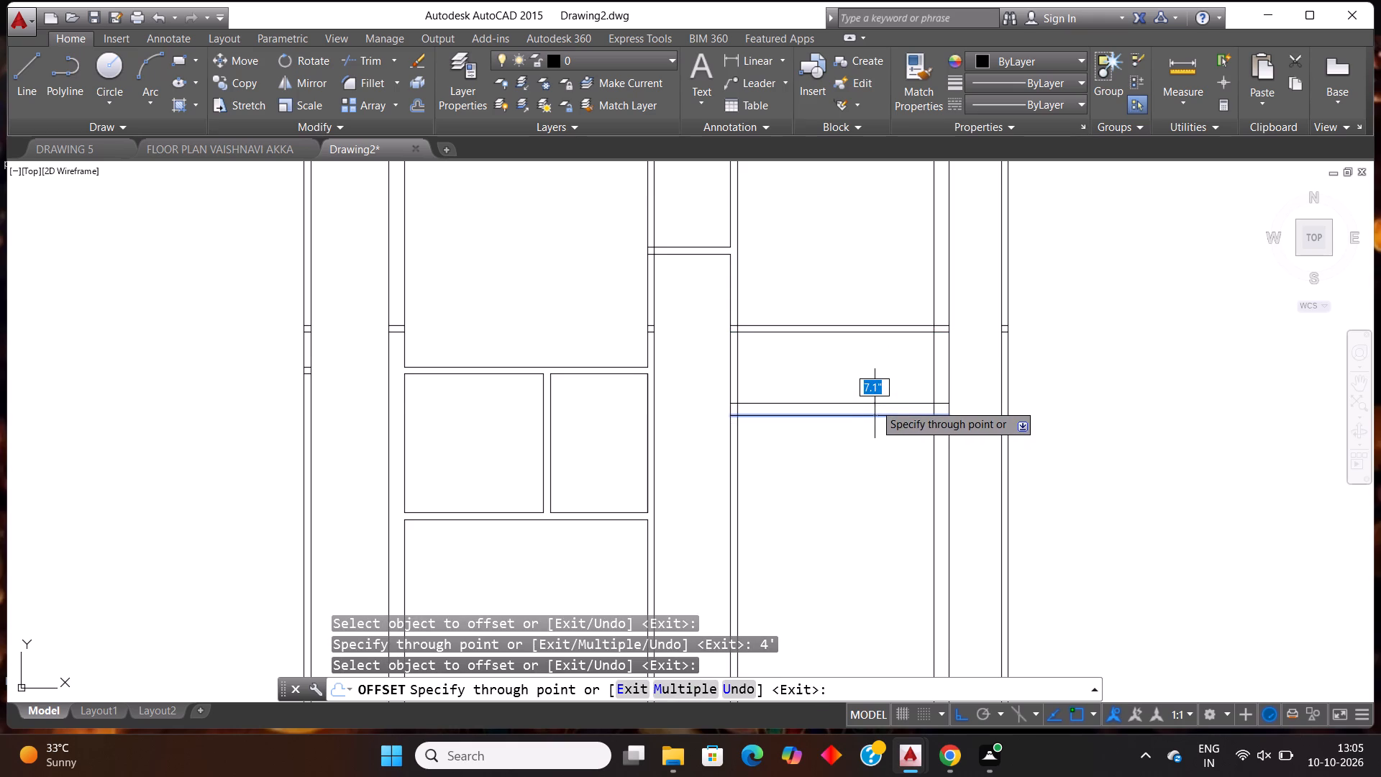
{"action": "type", "text": "4\""}
{"action": "key", "text": "Return"}
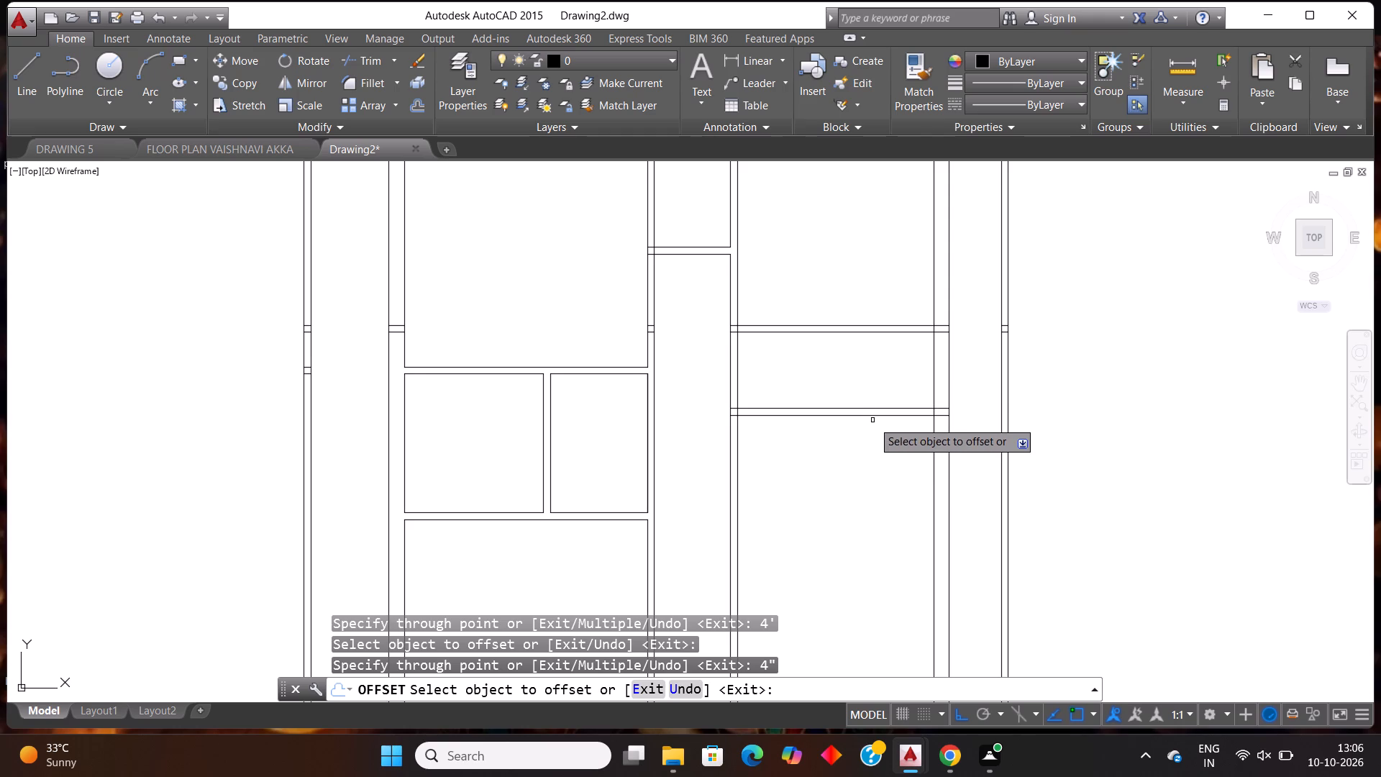
Offset the lower line of the fourth bay's new horizontal wall 4' downward.
{"action": "left_click", "coordinate": [883, 416]}
{"action": "type", "text": "4'"}
{"action": "key", "text": "Return"}
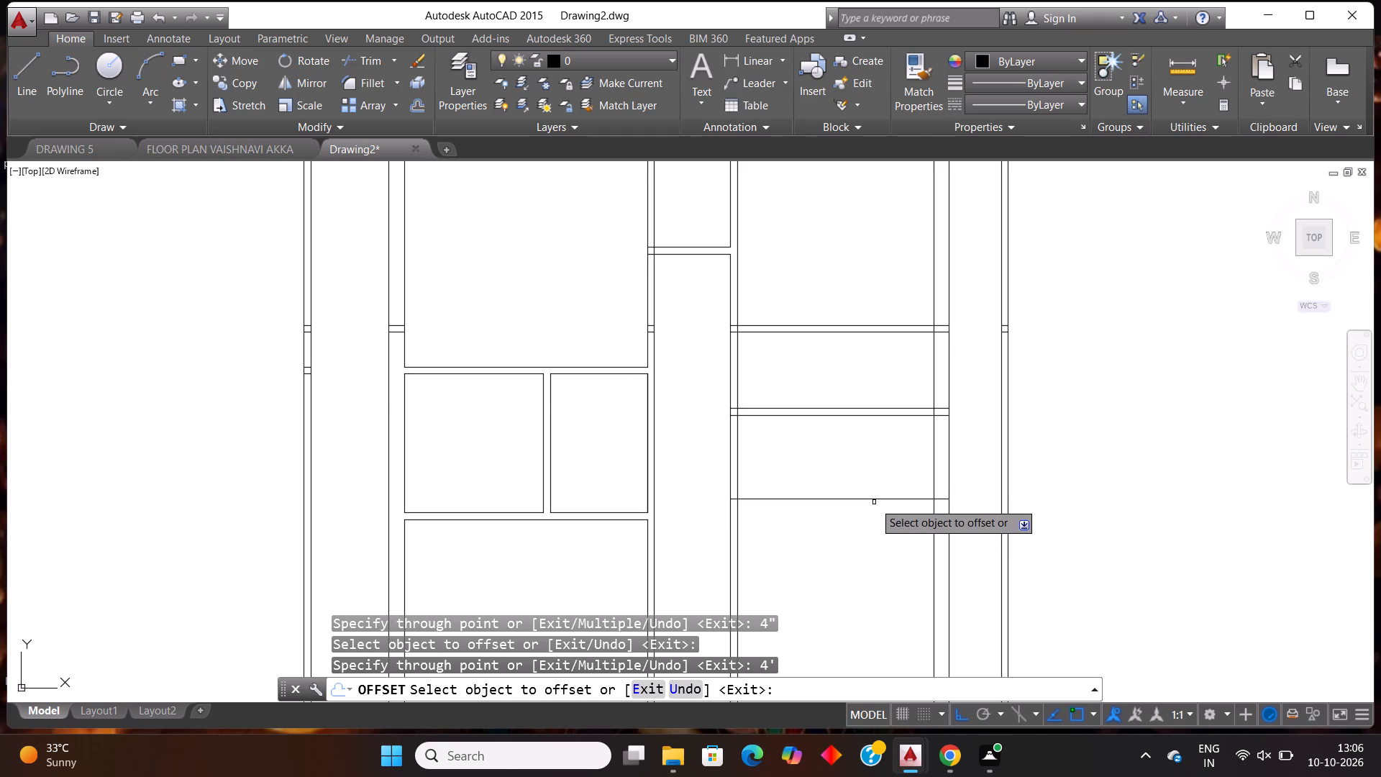
Offset the lowest horizontal line in the fourth bay 4" upward to give the third wall its thickness.
{"action": "left_click", "coordinate": [880, 499]}
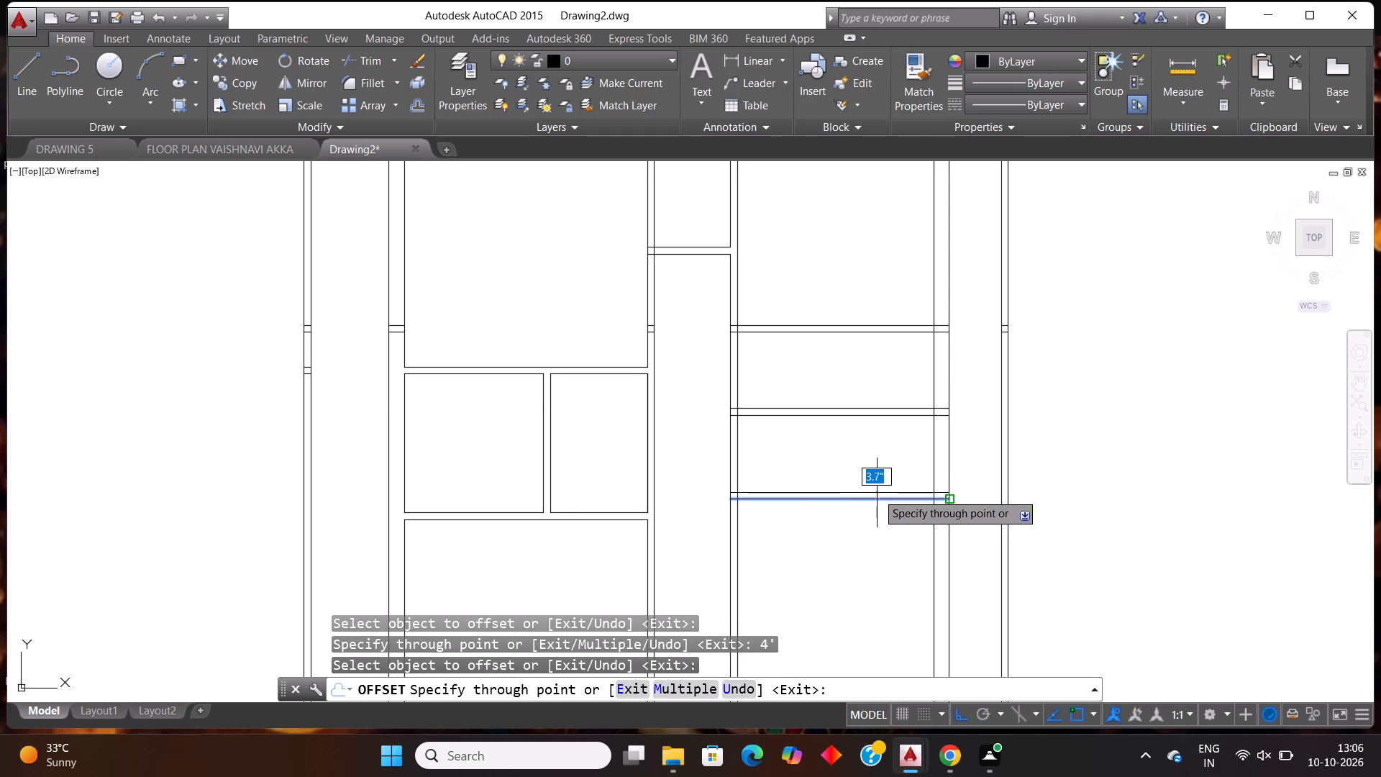
{"action": "type", "text": "4\""}
{"action": "key", "text": "Return"}
Offset the lower line of the fourth bay's third horizontal wall 4' downward.
{"action": "left_click", "coordinate": [875, 499]}
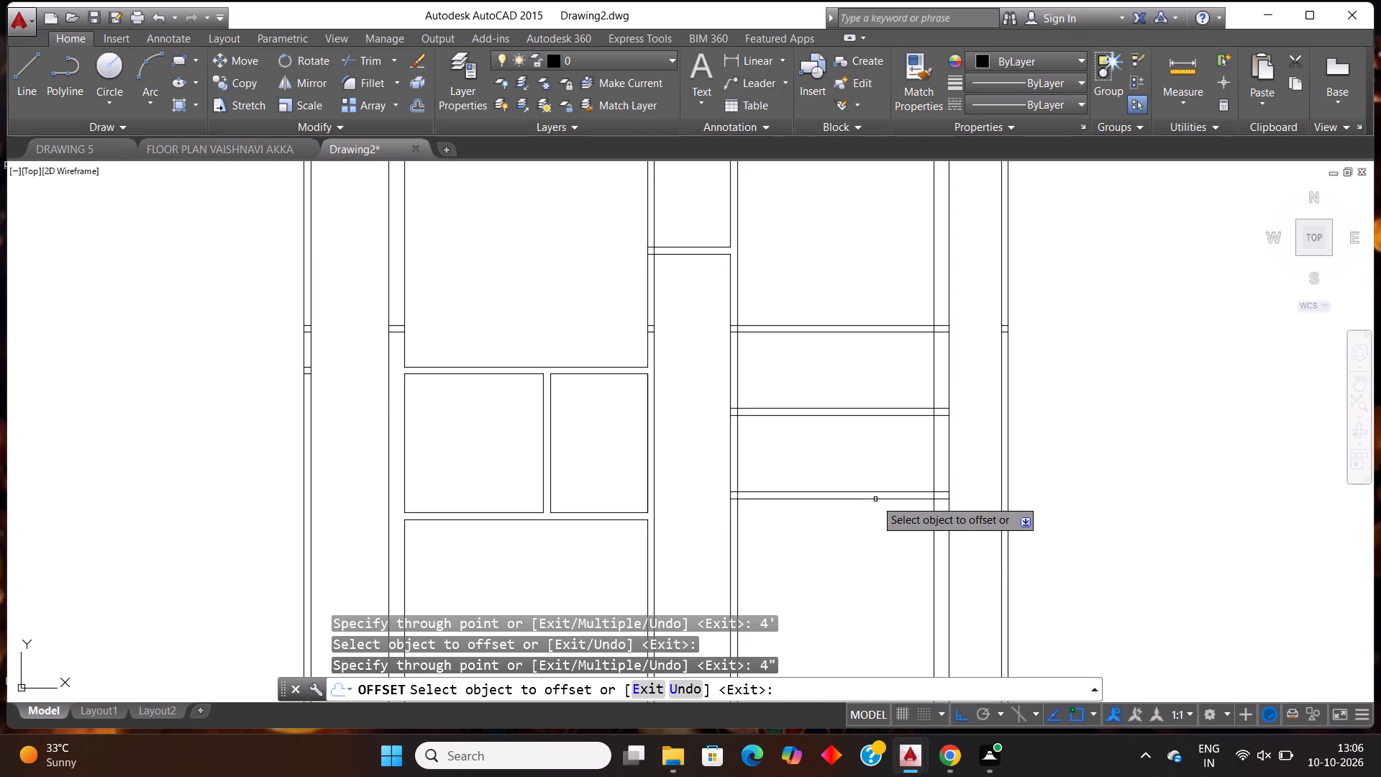
{"action": "type", "text": "4'"}
{"action": "key", "text": "Return"}
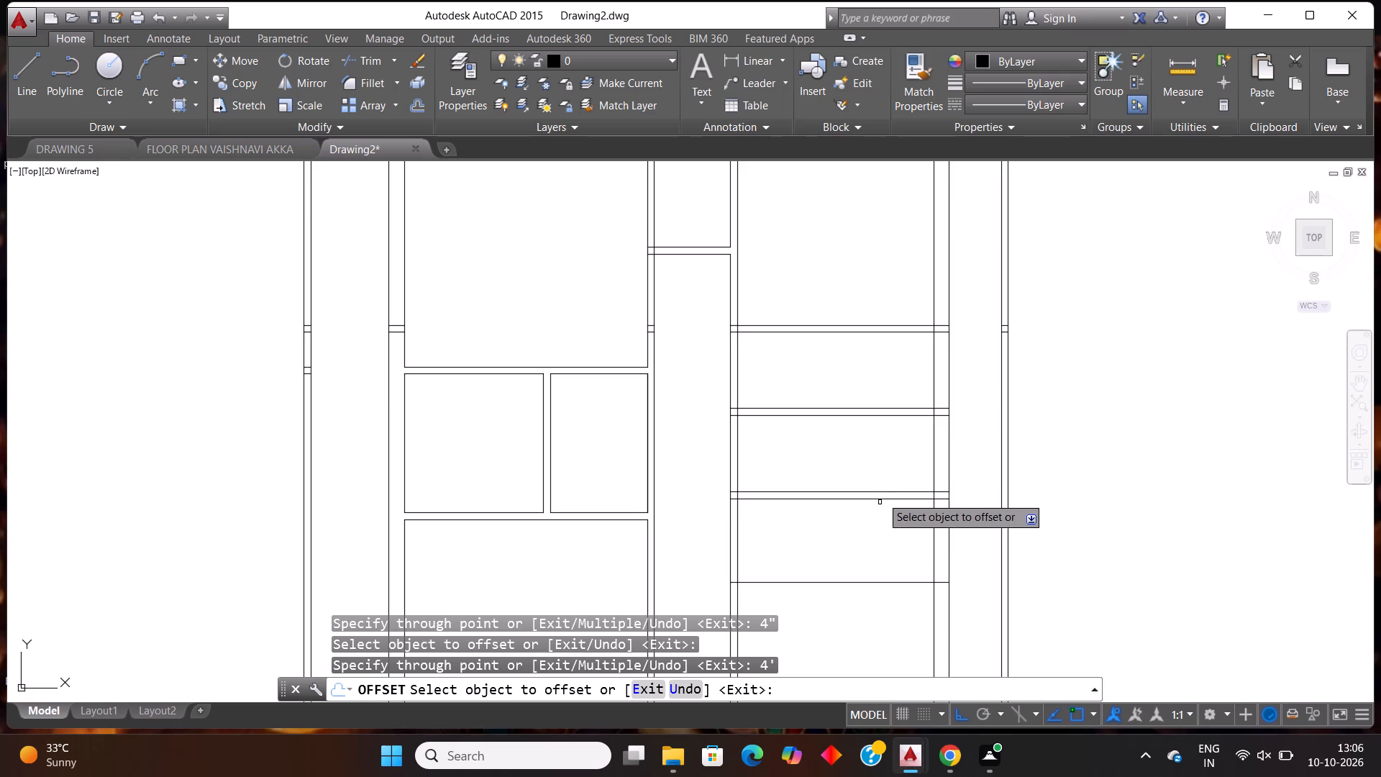
Offset the new lowest line in the fourth bay 4" downward to form the fourth horizontal wall.
{"action": "scroll", "coordinate": [898, 452], "scroll_direction": "down", "scroll_amount": 2}
{"action": "scroll", "coordinate": [867, 558], "scroll_direction": "up", "scroll_amount": 1}
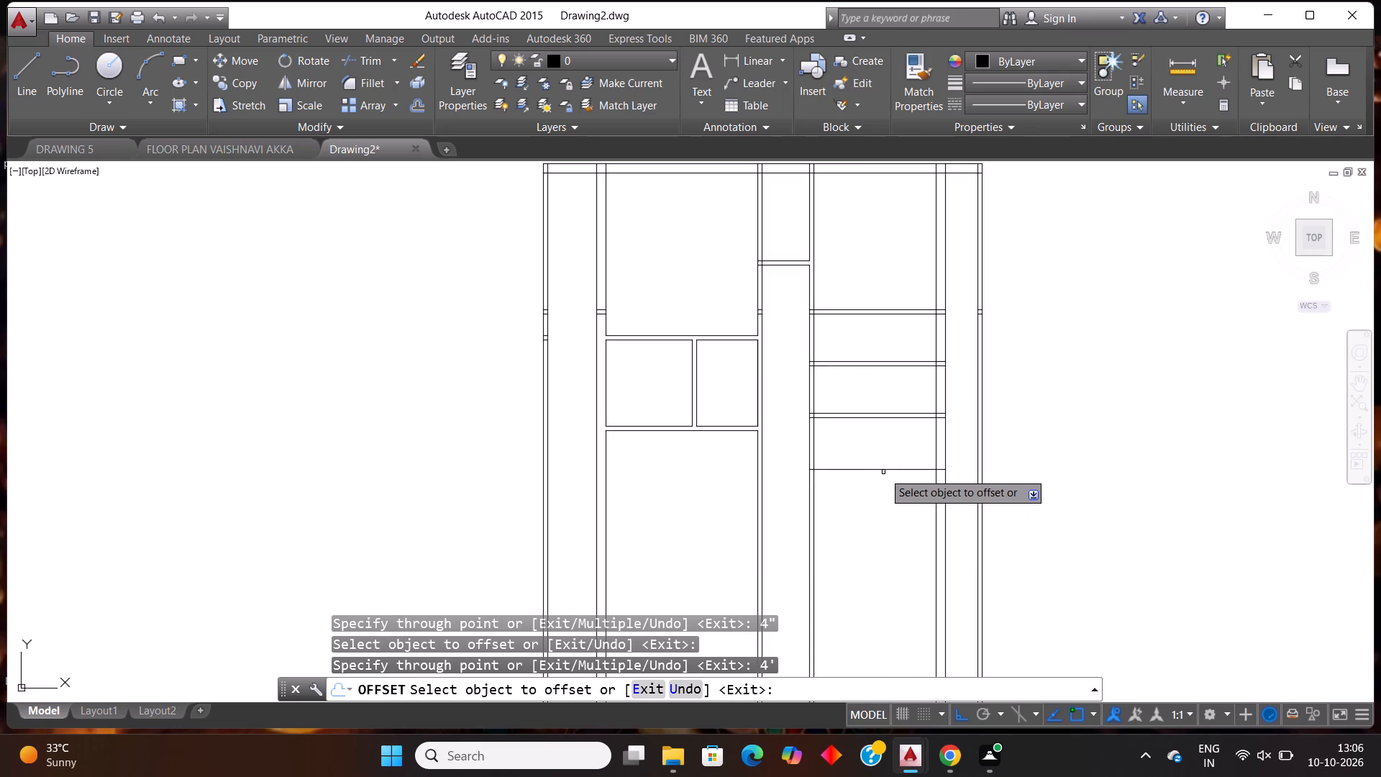
{"action": "left_click", "coordinate": [888, 471]}
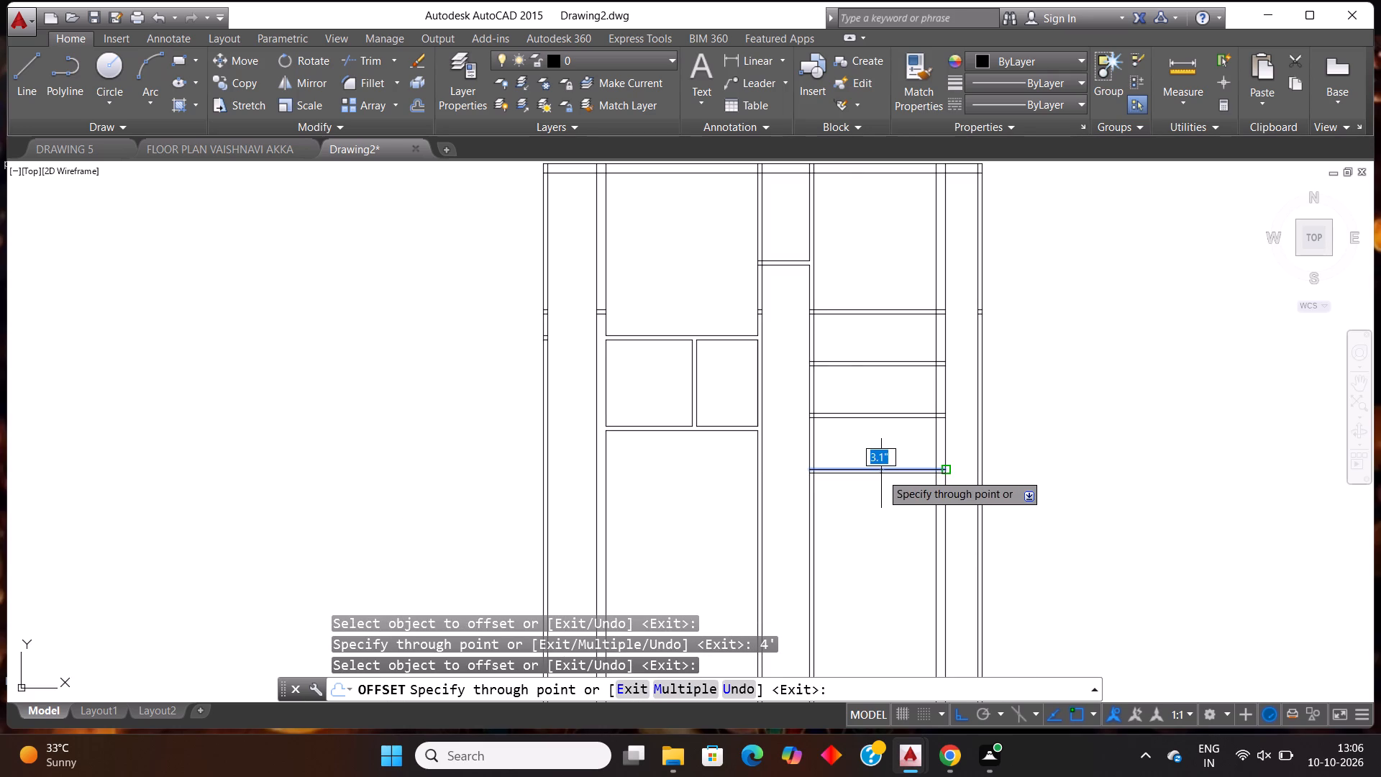
{"action": "key", "text": "4"}
{"action": "key", "text": "shift+quotedbl"}
{"action": "key", "text": "Return"}
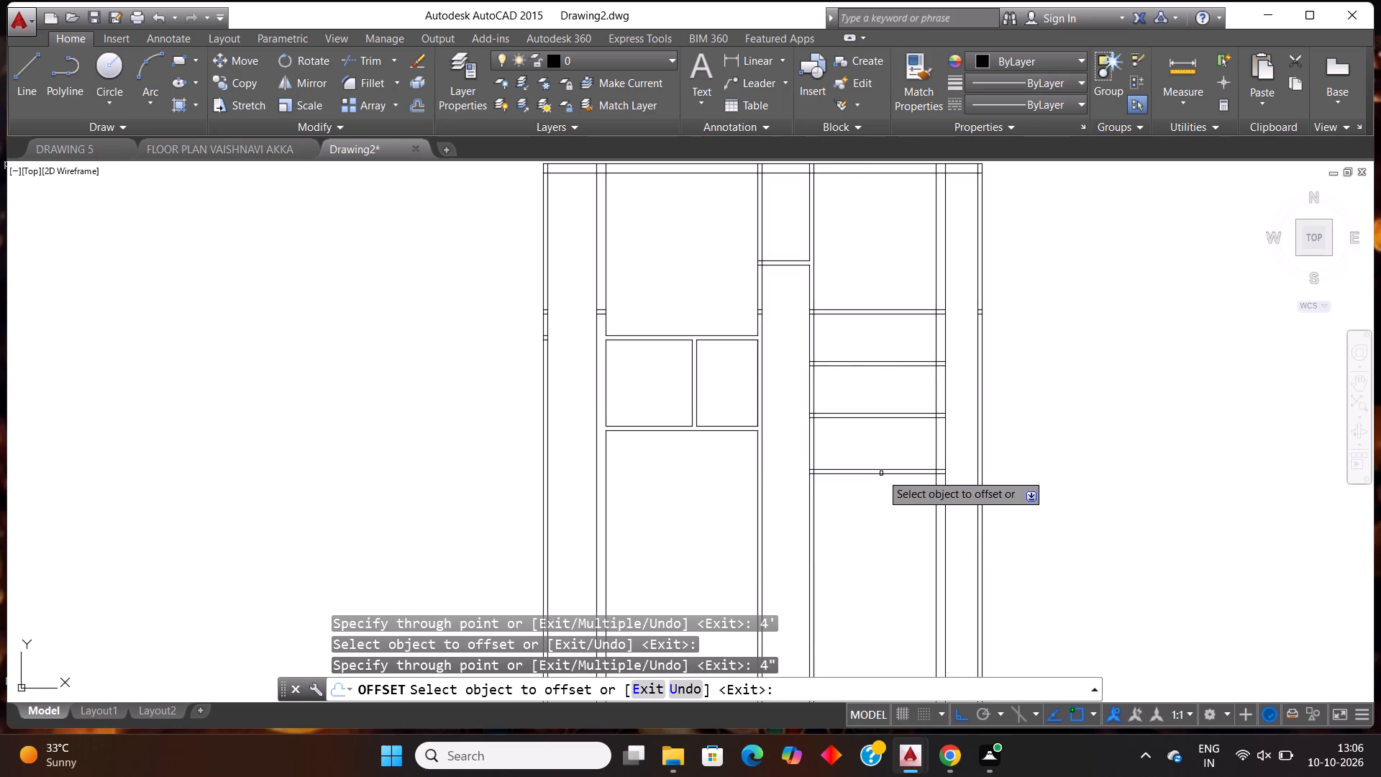
{"action": "scroll", "coordinate": [939, 440], "scroll_direction": "down", "scroll_amount": 2}
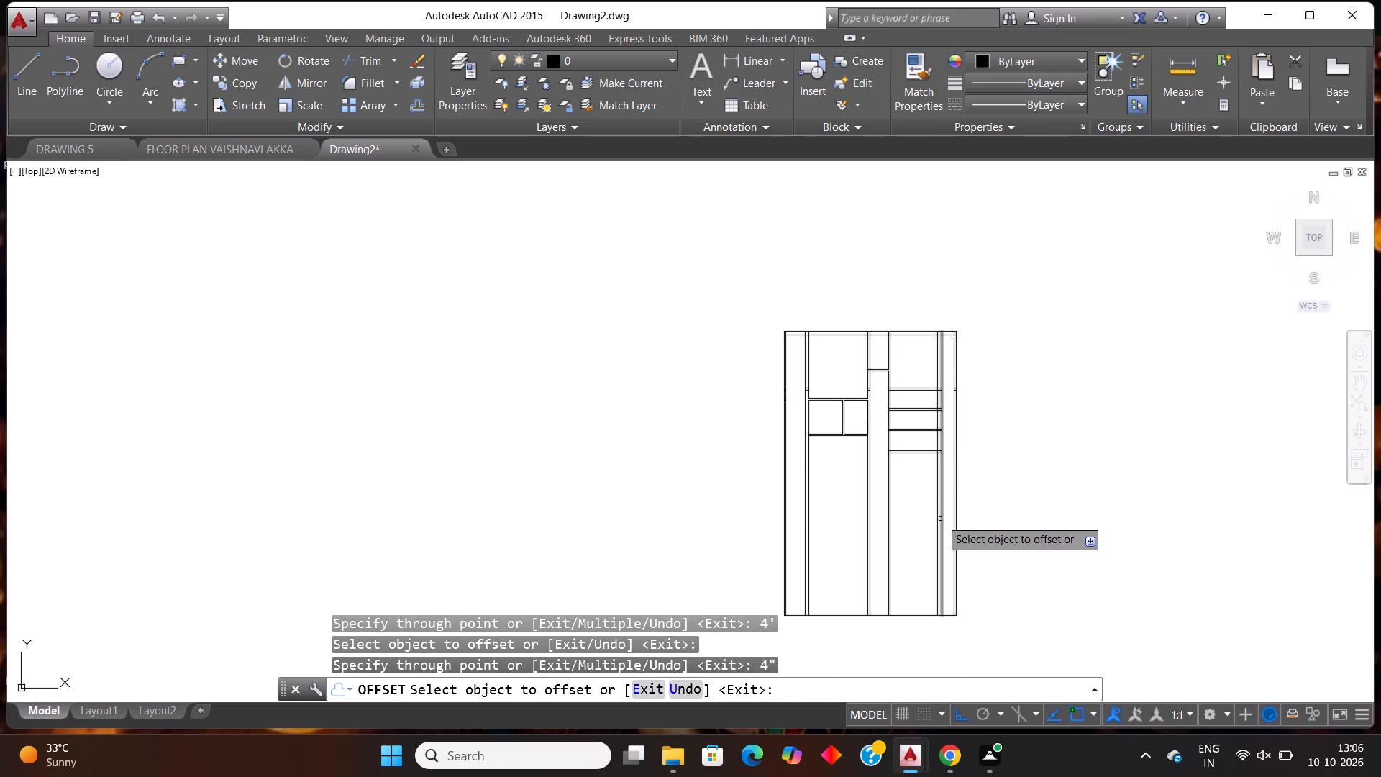
{"action": "scroll", "coordinate": [942, 535], "scroll_direction": "up", "scroll_amount": 1}
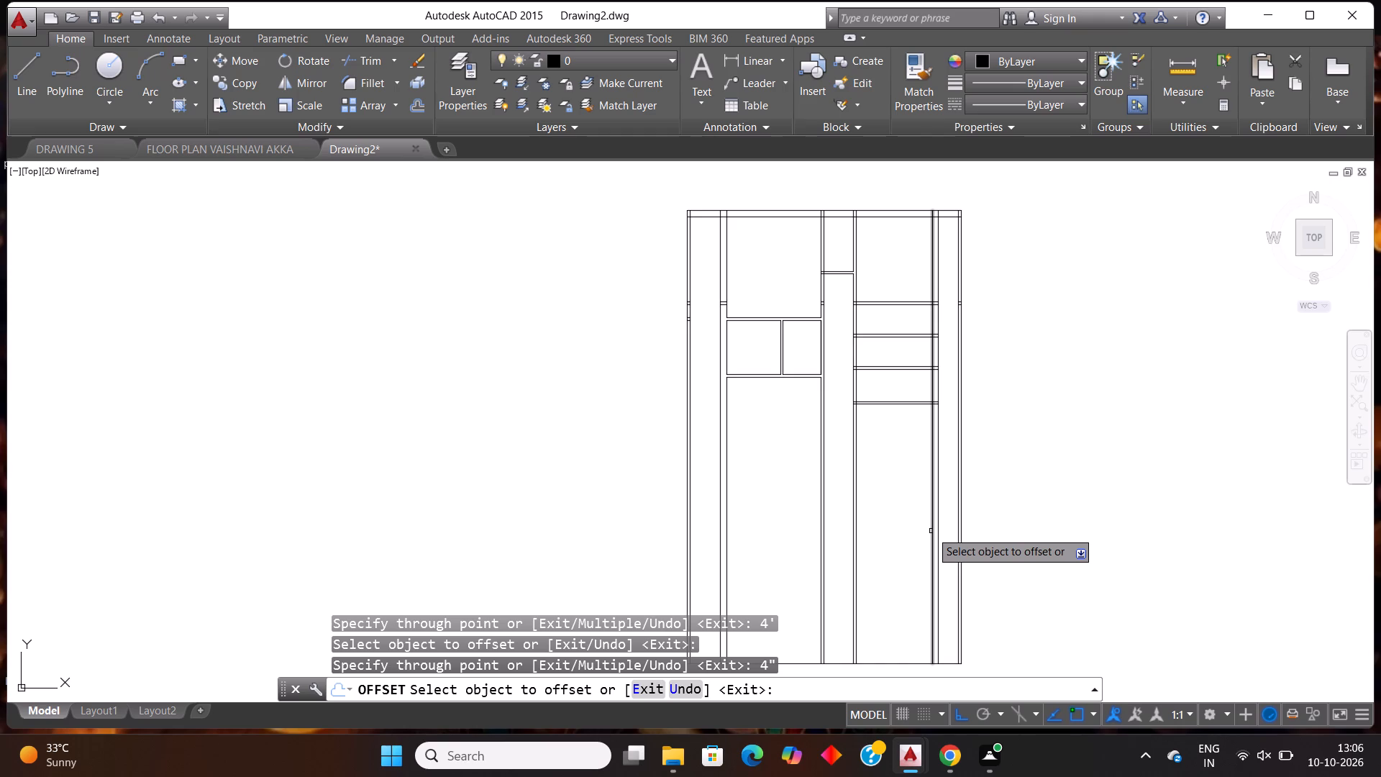
{"action": "key", "text": "Escape"}
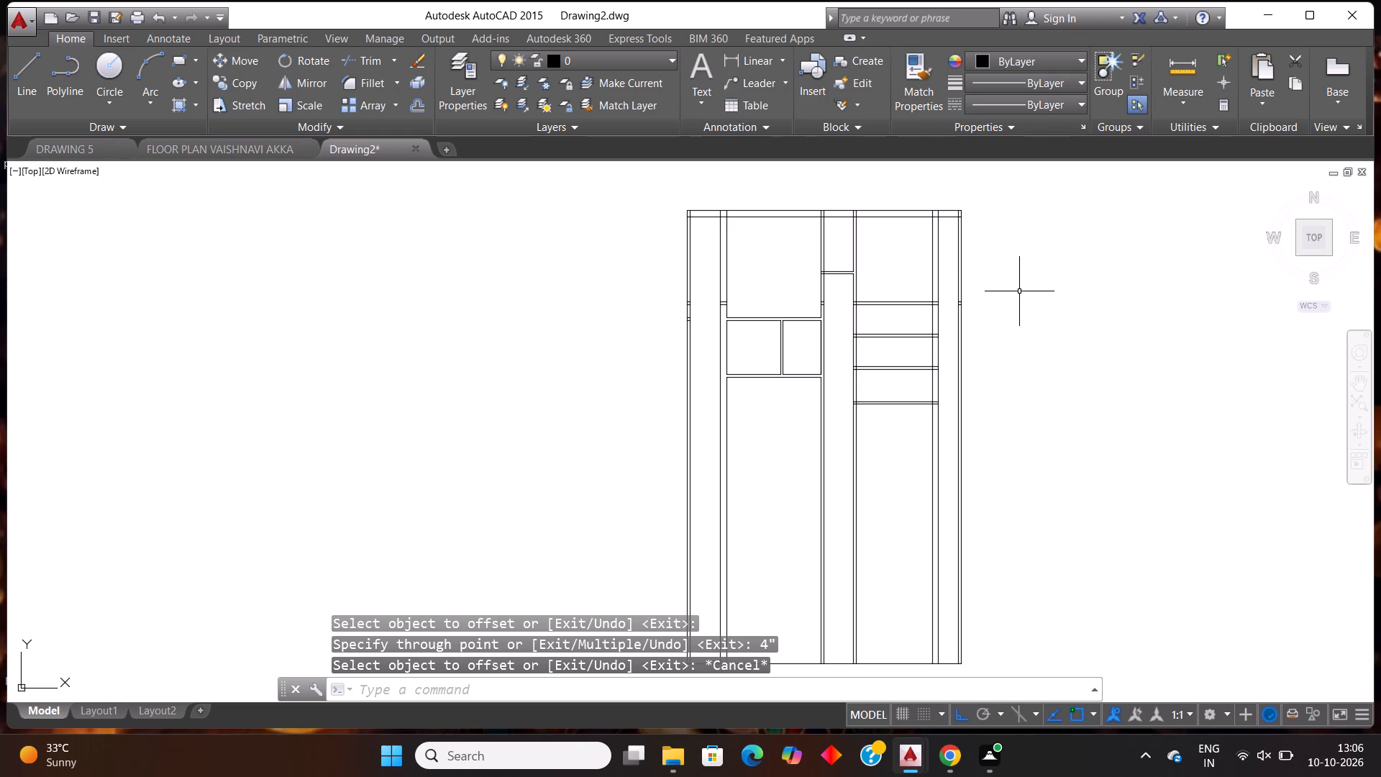
Trim the first of the fourth bay's four stacked horizontal walls at the fifth vertical wall, removing its overlapping ends and the inner line across its opening.
{"action": "scroll", "coordinate": [1040, 294], "scroll_direction": "up", "scroll_amount": 2}
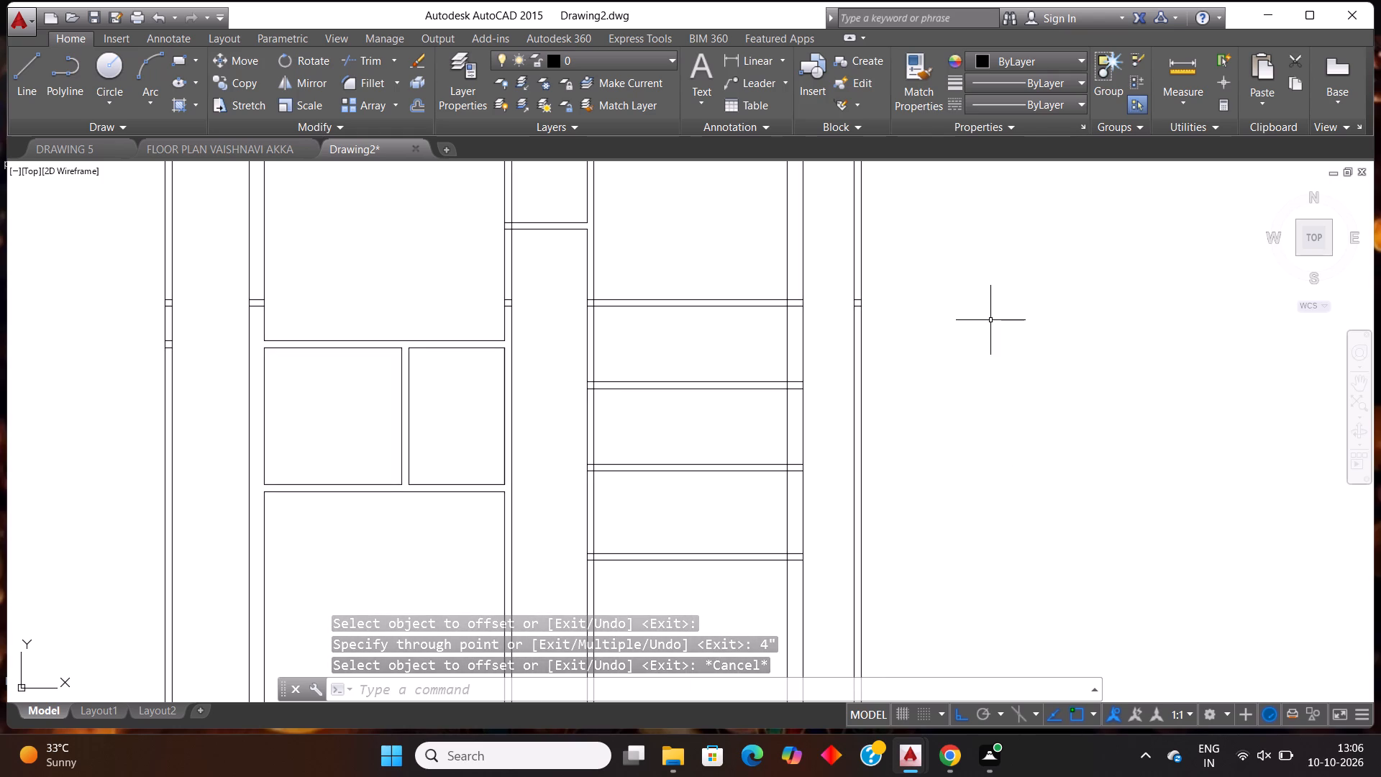
{"action": "type", "text": "tr"}
{"action": "key", "text": "Return"}
{"action": "key", "text": "Return"}
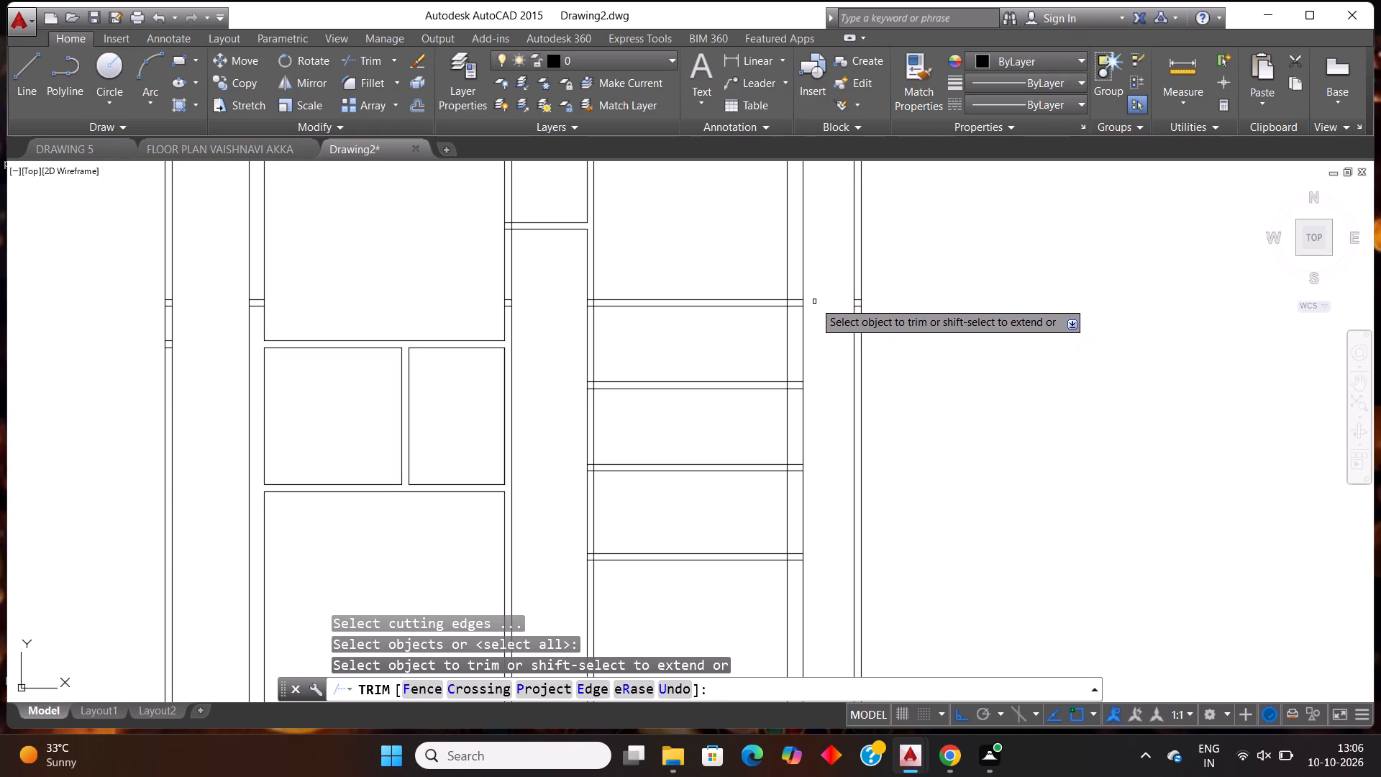
{"action": "left_click", "coordinate": [793, 291]}
{"action": "left_click", "coordinate": [799, 330]}
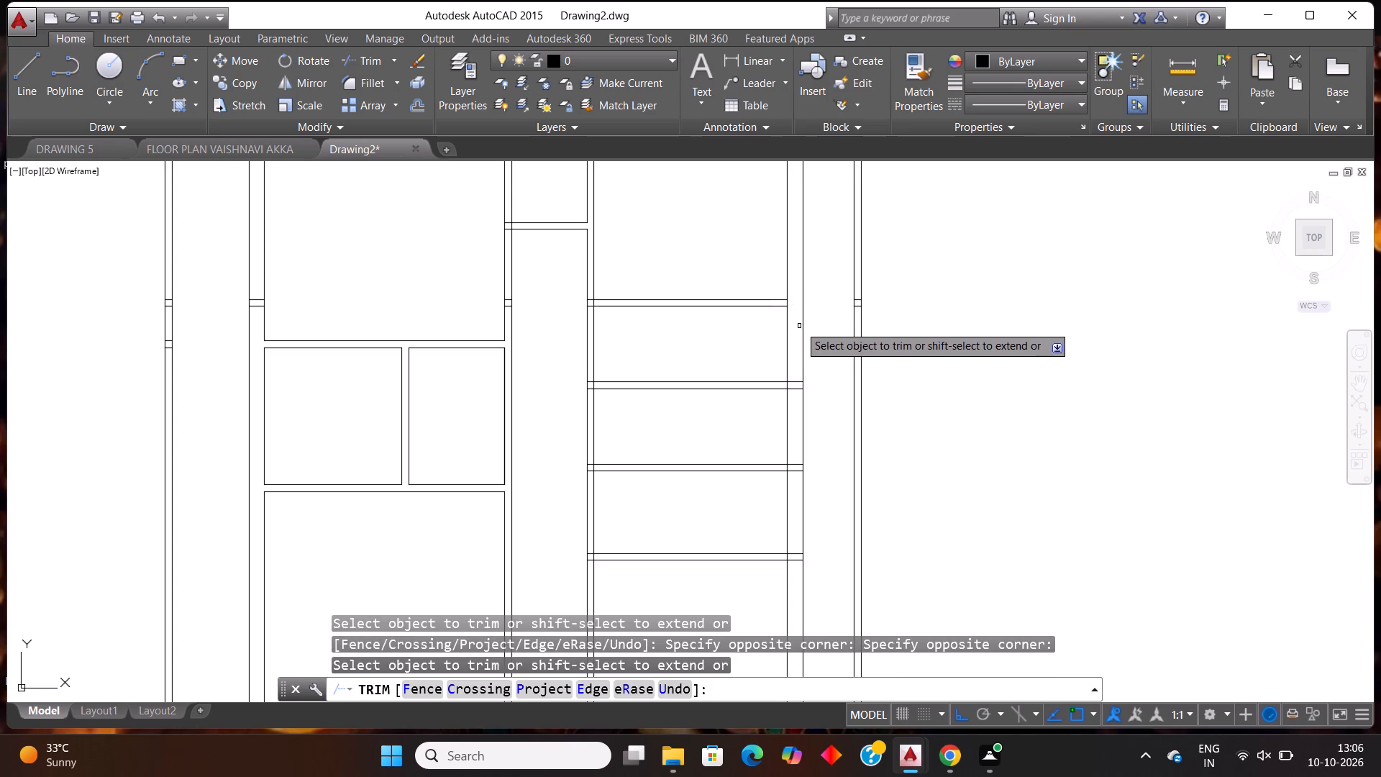
{"action": "scroll", "coordinate": [798, 323], "scroll_direction": "up", "scroll_amount": 1}
{"action": "left_click", "coordinate": [778, 286]}
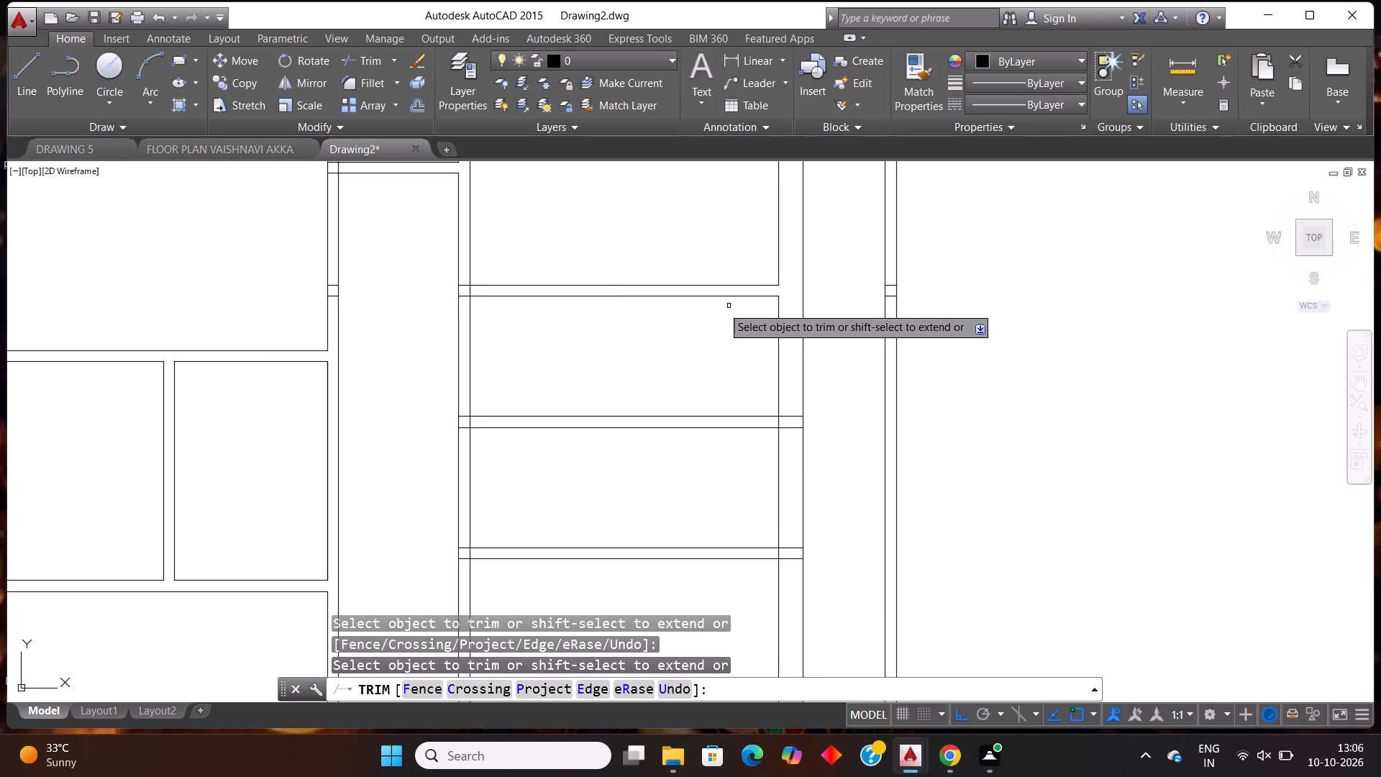
Trim the ends of the fourth bay's lower three horizontal walls that run past the fifth vertical wall's inner line.
{"action": "scroll", "coordinate": [534, 266], "scroll_direction": "down", "scroll_amount": 1}
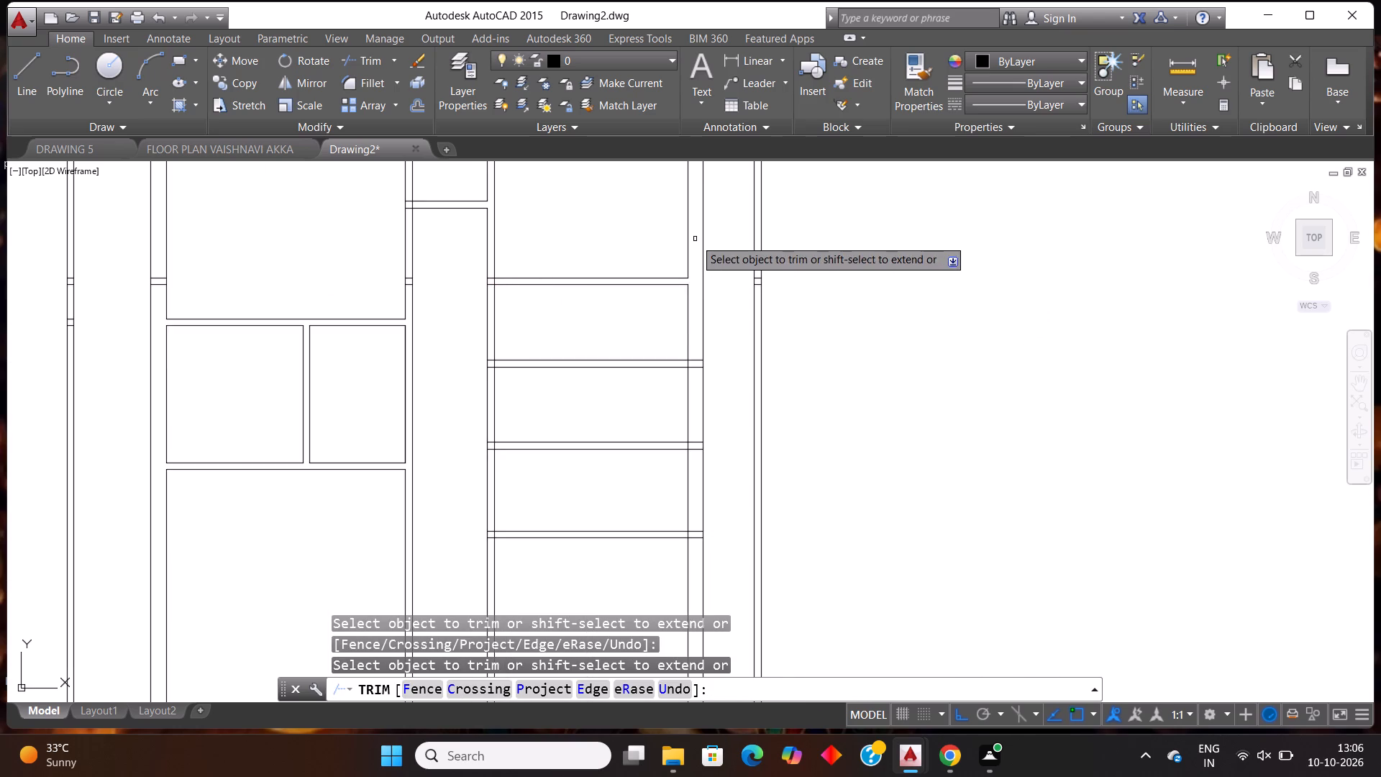
{"action": "scroll", "coordinate": [695, 239], "scroll_direction": "down", "scroll_amount": 2}
{"action": "scroll", "coordinate": [696, 286], "scroll_direction": "up", "scroll_amount": 2}
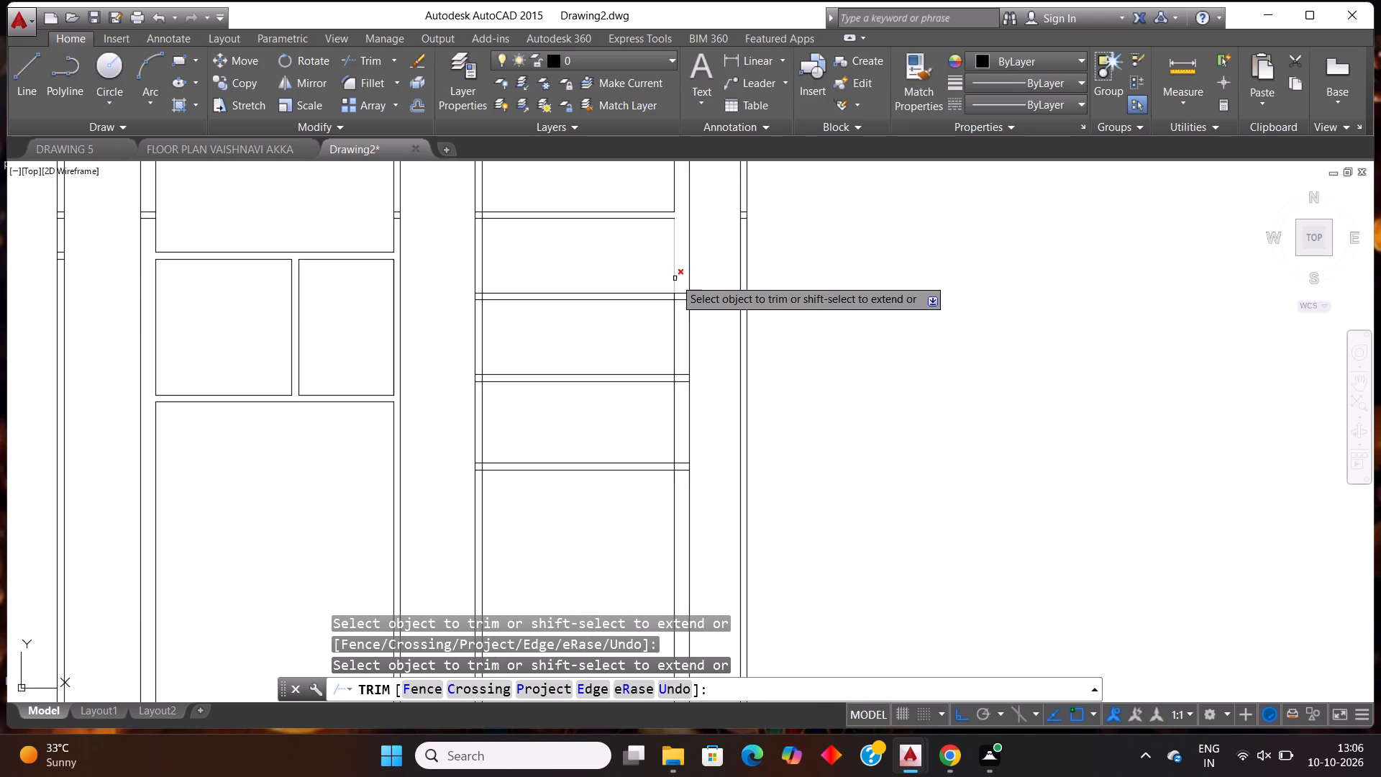
{"action": "left_click", "coordinate": [685, 278]}
{"action": "left_click", "coordinate": [684, 319]}
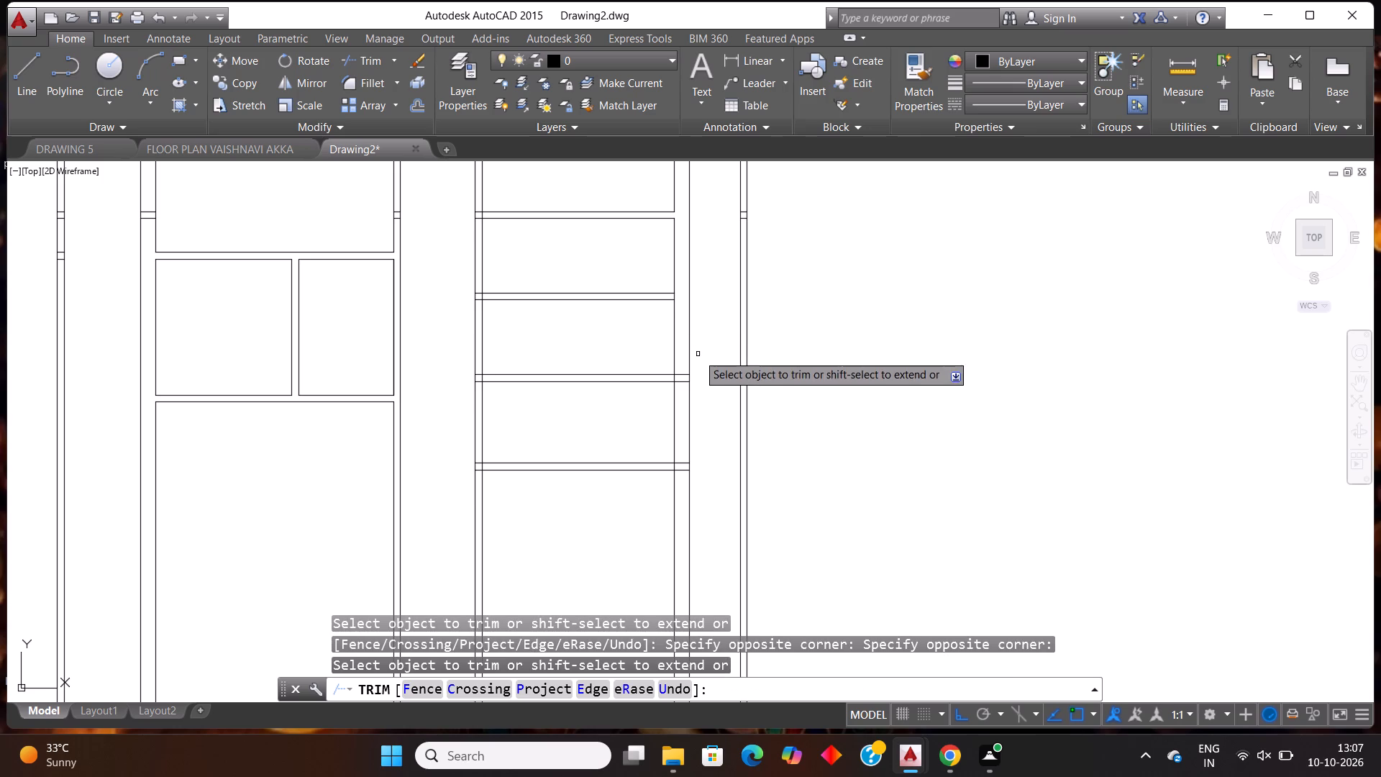
{"action": "left_click", "coordinate": [684, 357]}
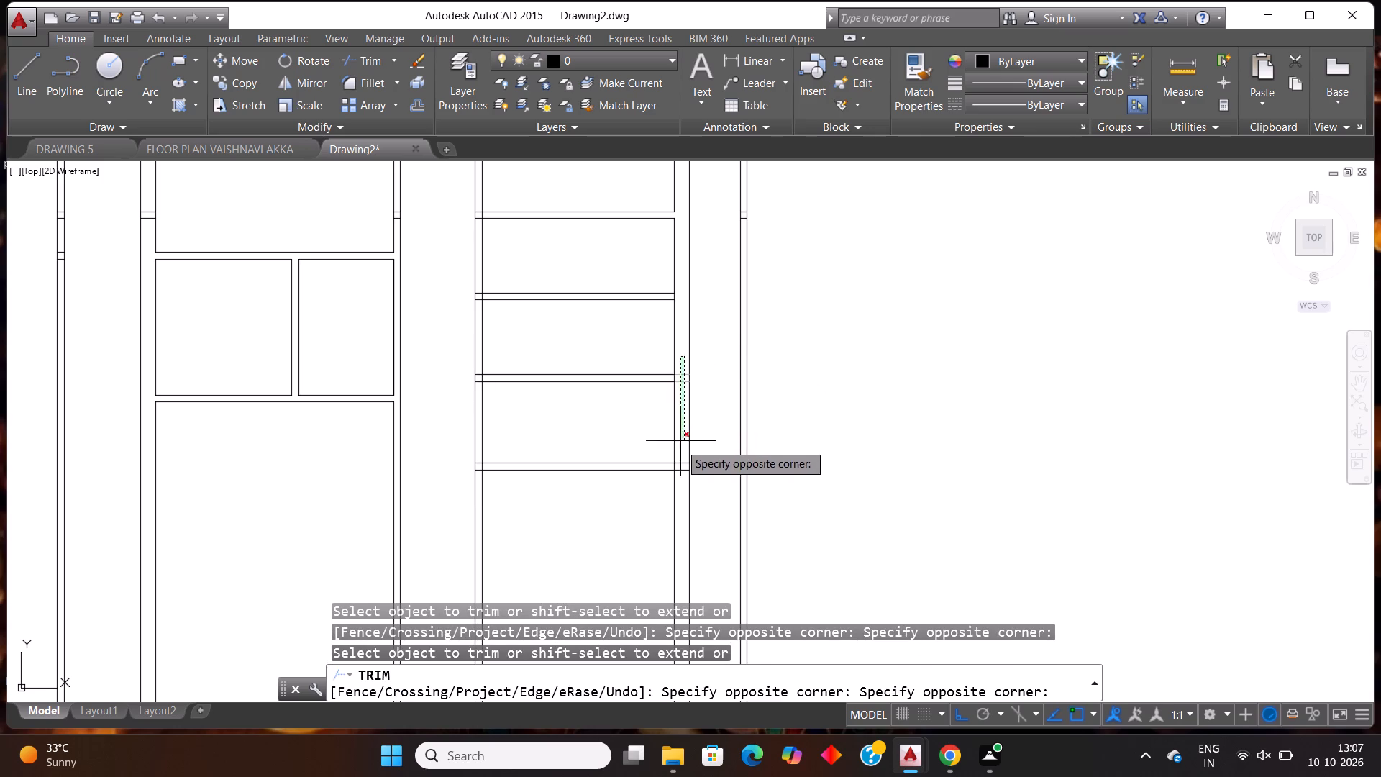
{"action": "left_click", "coordinate": [681, 500]}
Trim the fifth vertical wall's inner line between the two faces of each of the lower three horizontal walls.
{"action": "scroll", "coordinate": [793, 371], "scroll_direction": "down", "scroll_amount": 2}
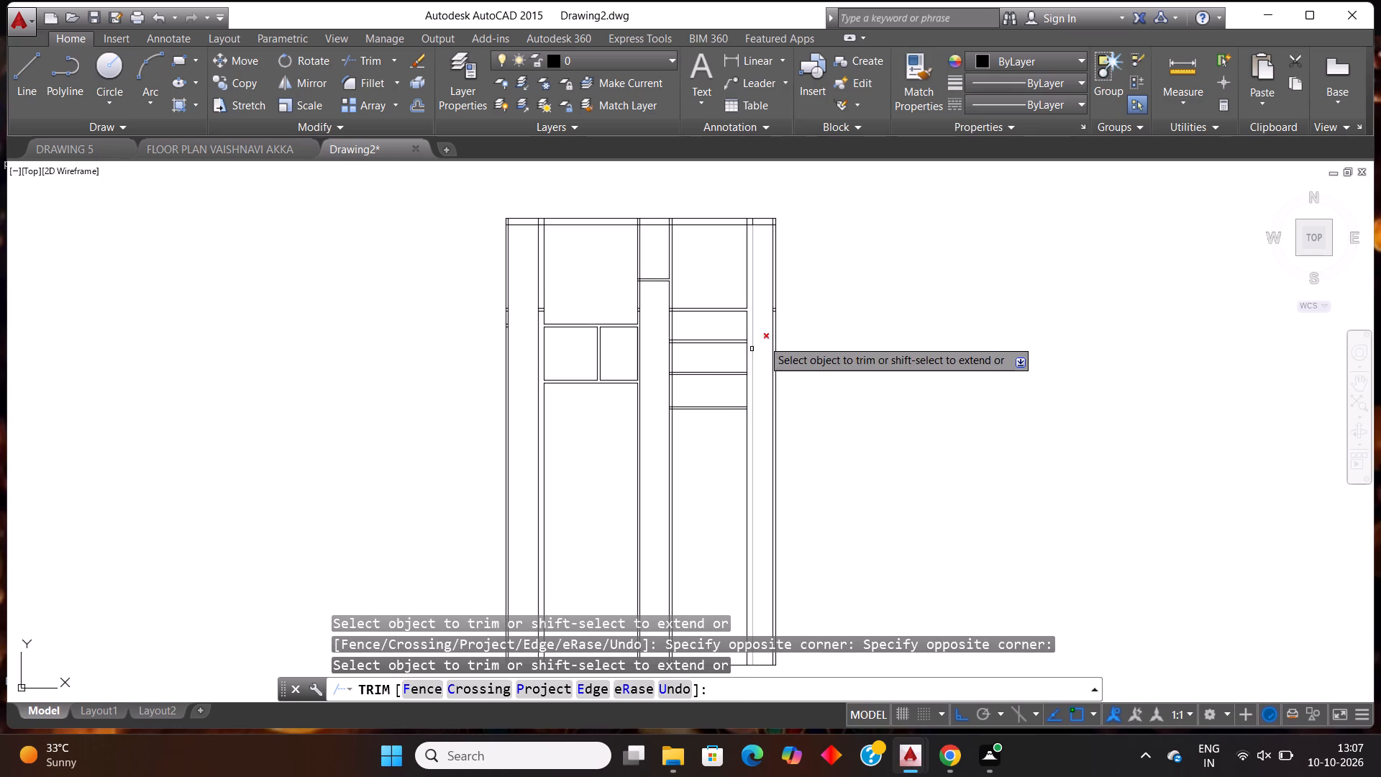
{"action": "scroll", "coordinate": [764, 337], "scroll_direction": "up", "scroll_amount": 1}
{"action": "scroll", "coordinate": [707, 353], "scroll_direction": "up", "scroll_amount": 1}
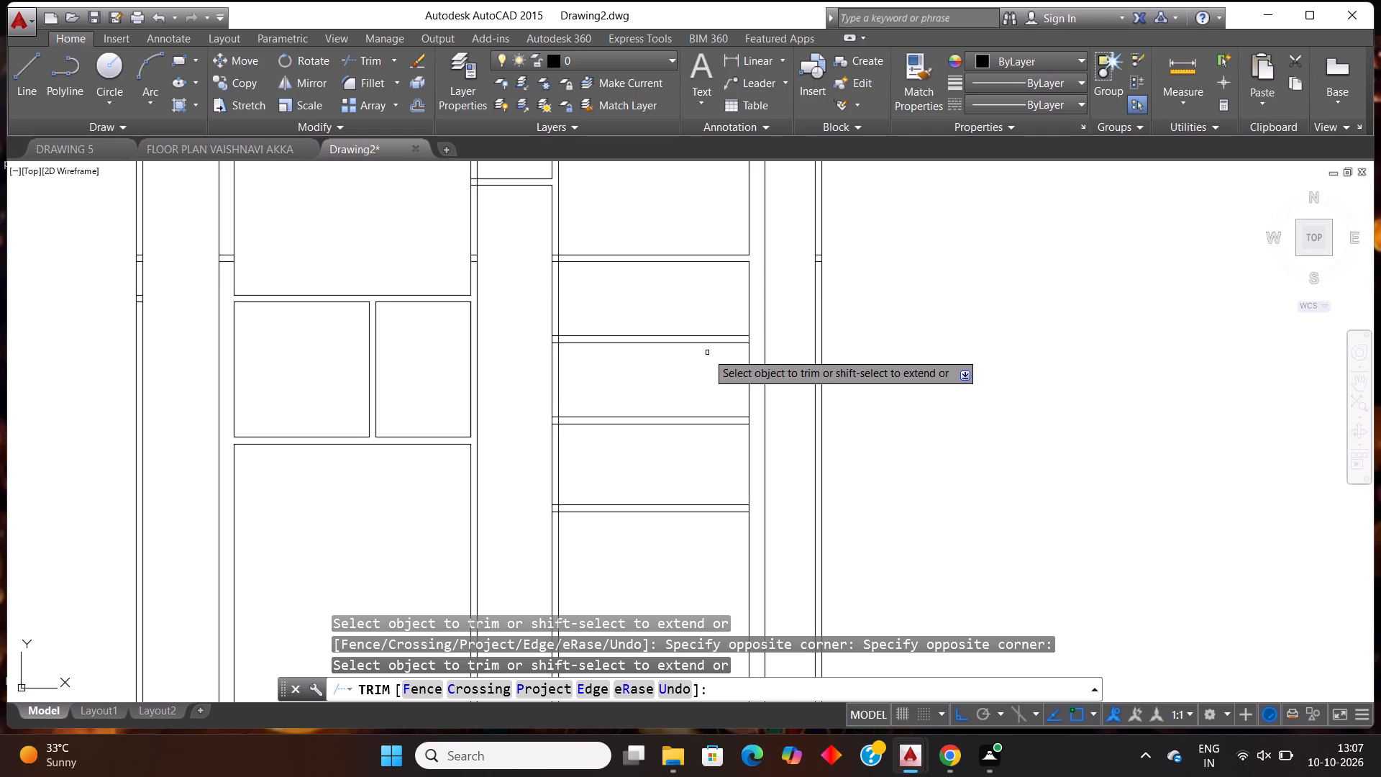
{"action": "scroll", "coordinate": [713, 352], "scroll_direction": "up", "scroll_amount": 1}
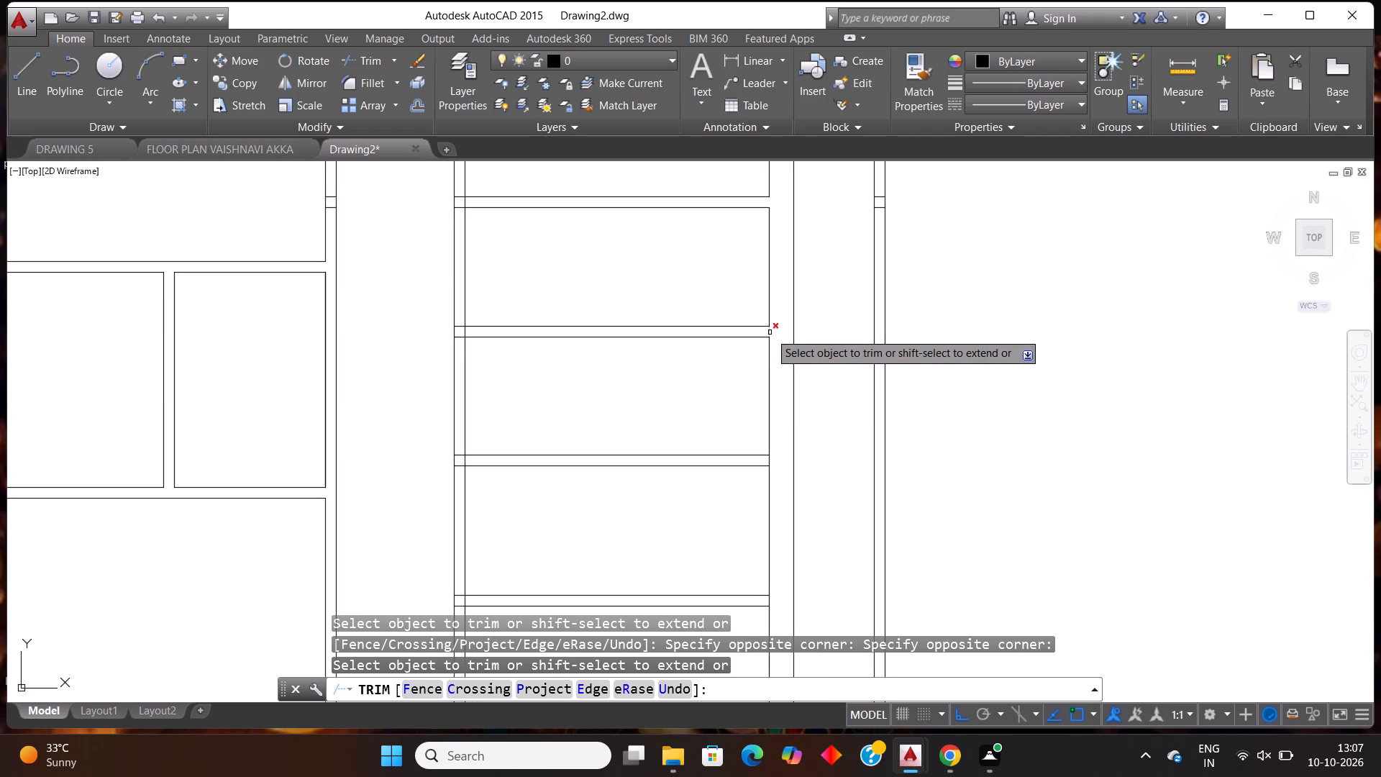
{"action": "left_click", "coordinate": [770, 332]}
{"action": "left_click", "coordinate": [769, 460]}
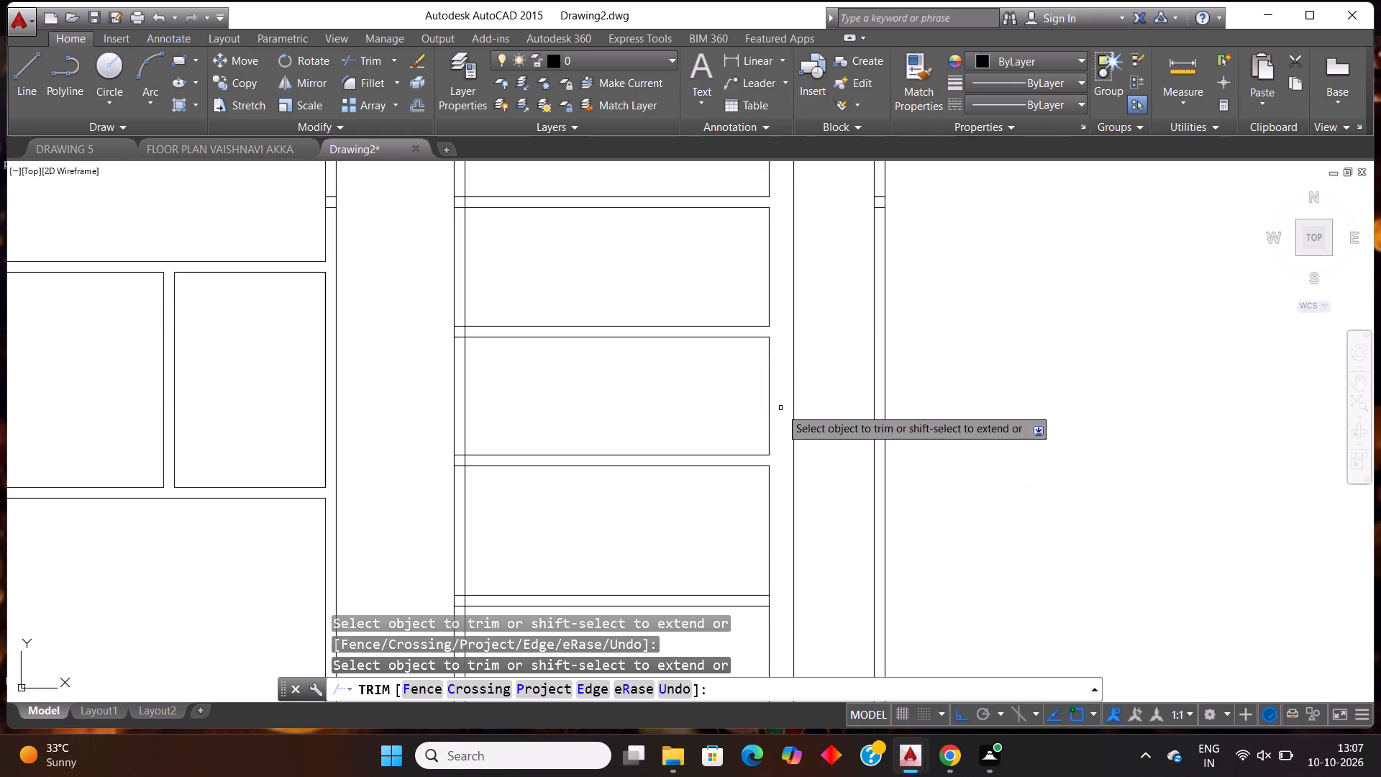
{"action": "scroll", "coordinate": [745, 624], "scroll_direction": "down", "scroll_amount": 1}
{"action": "scroll", "coordinate": [816, 512], "scroll_direction": "down", "scroll_amount": 2}
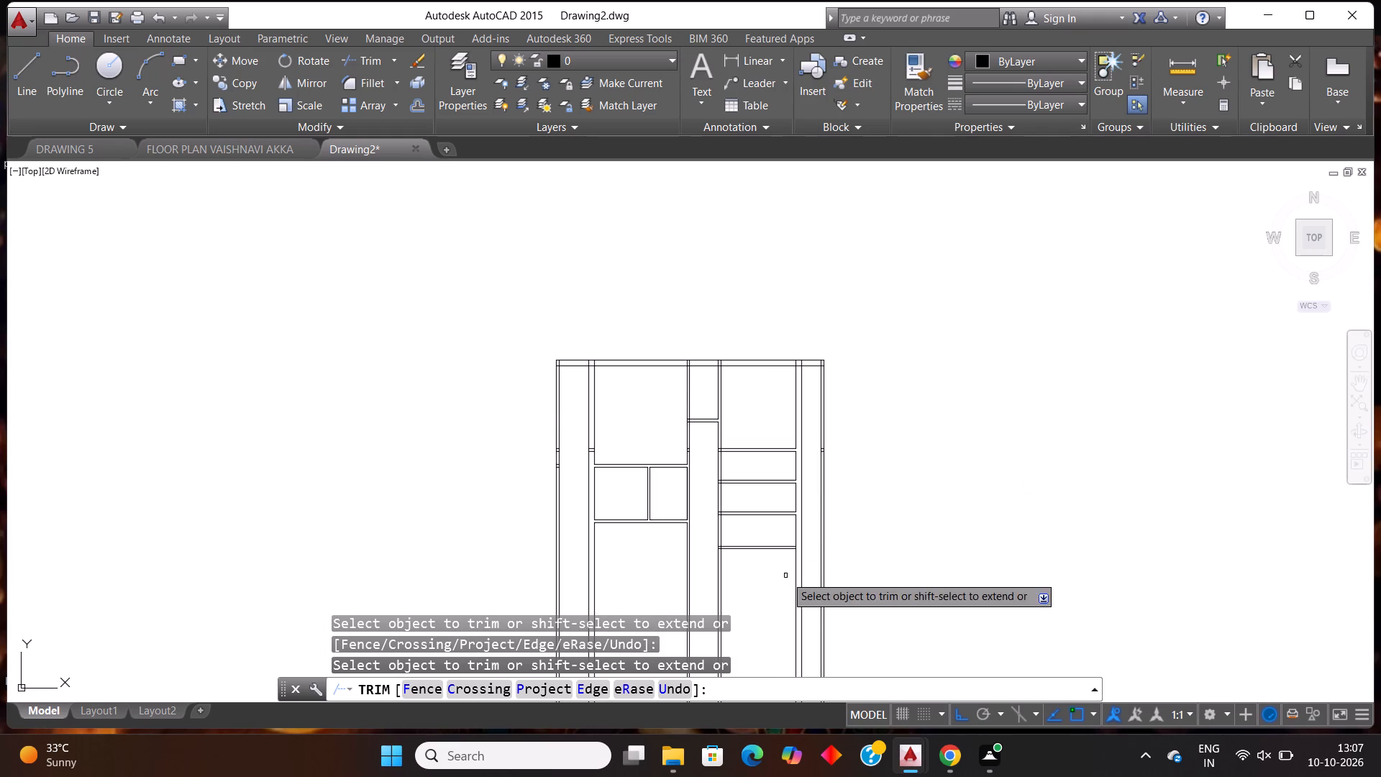
{"action": "scroll", "coordinate": [790, 558], "scroll_direction": "up", "scroll_amount": 3}
{"action": "left_click", "coordinate": [783, 564]}
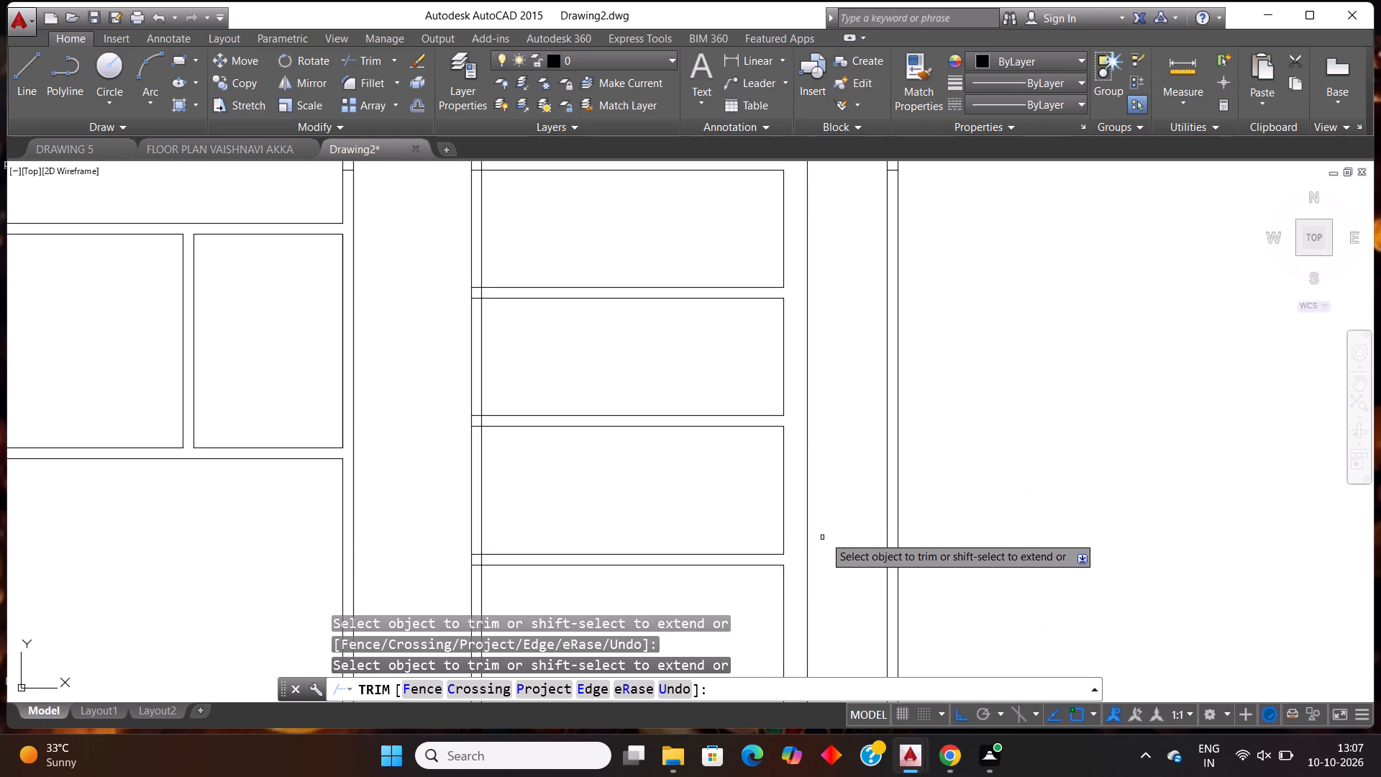
{"action": "key", "text": "Escape"}
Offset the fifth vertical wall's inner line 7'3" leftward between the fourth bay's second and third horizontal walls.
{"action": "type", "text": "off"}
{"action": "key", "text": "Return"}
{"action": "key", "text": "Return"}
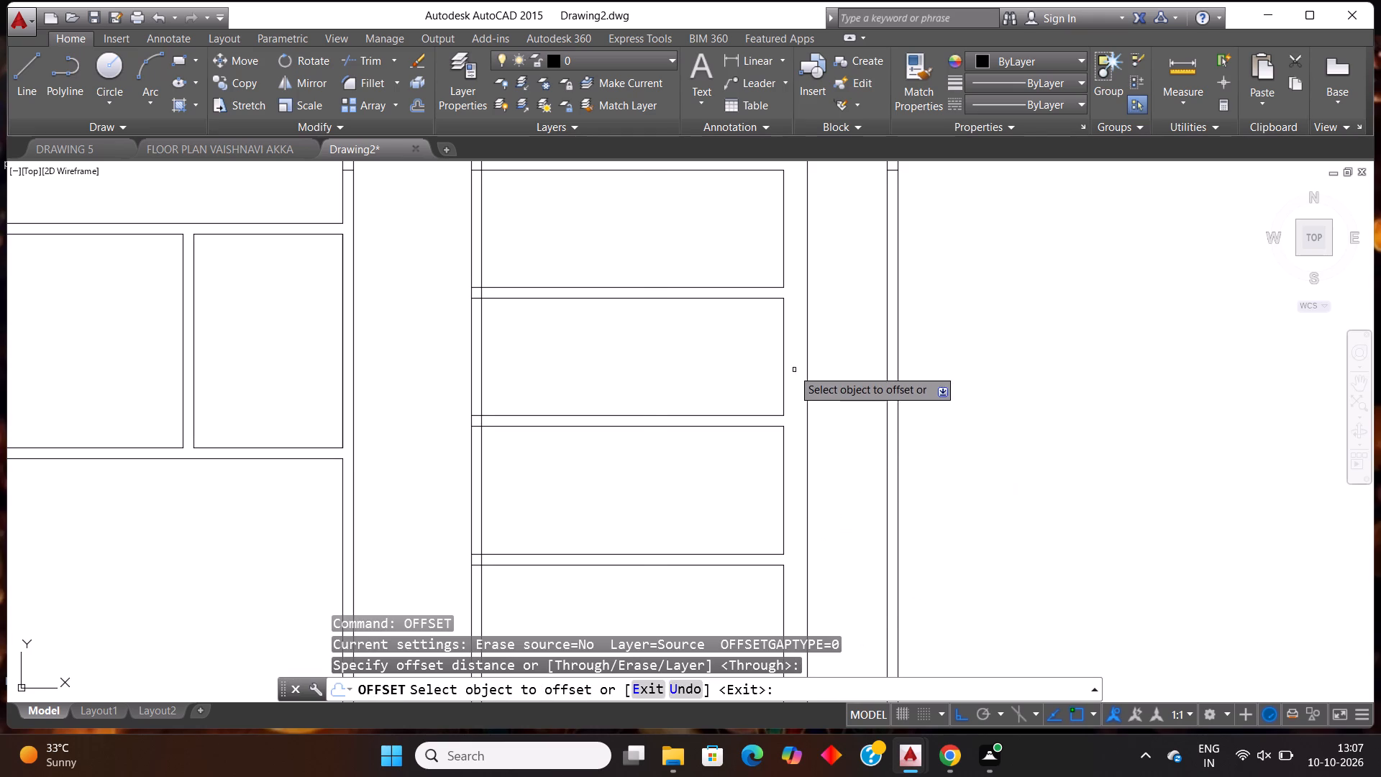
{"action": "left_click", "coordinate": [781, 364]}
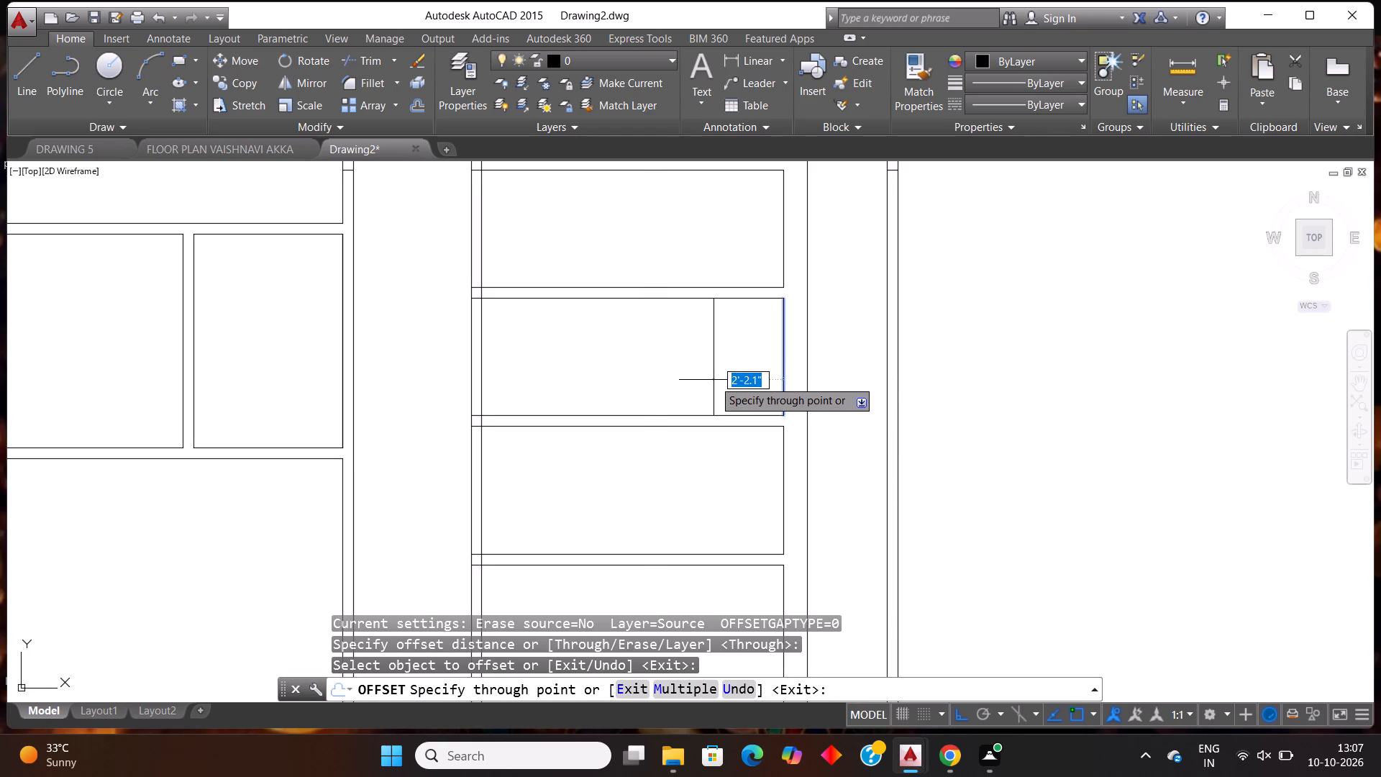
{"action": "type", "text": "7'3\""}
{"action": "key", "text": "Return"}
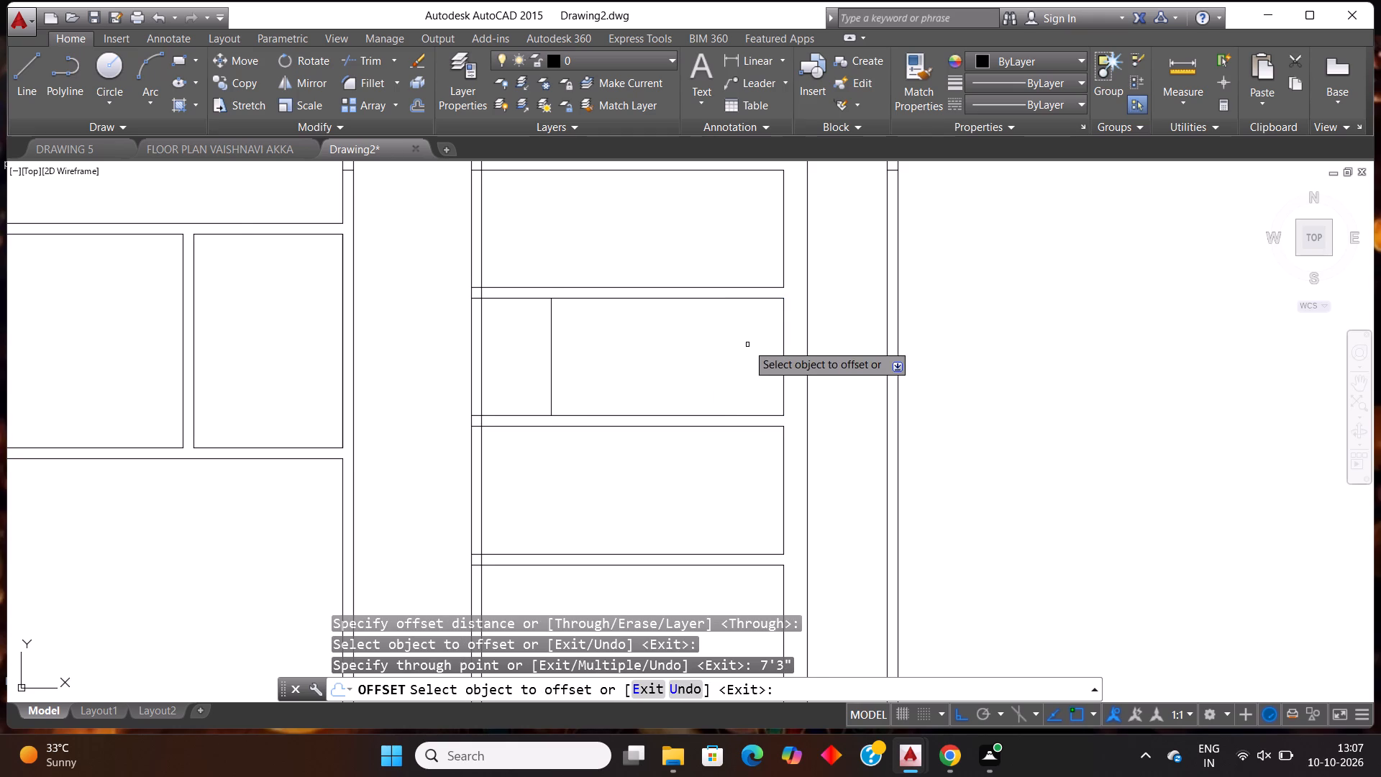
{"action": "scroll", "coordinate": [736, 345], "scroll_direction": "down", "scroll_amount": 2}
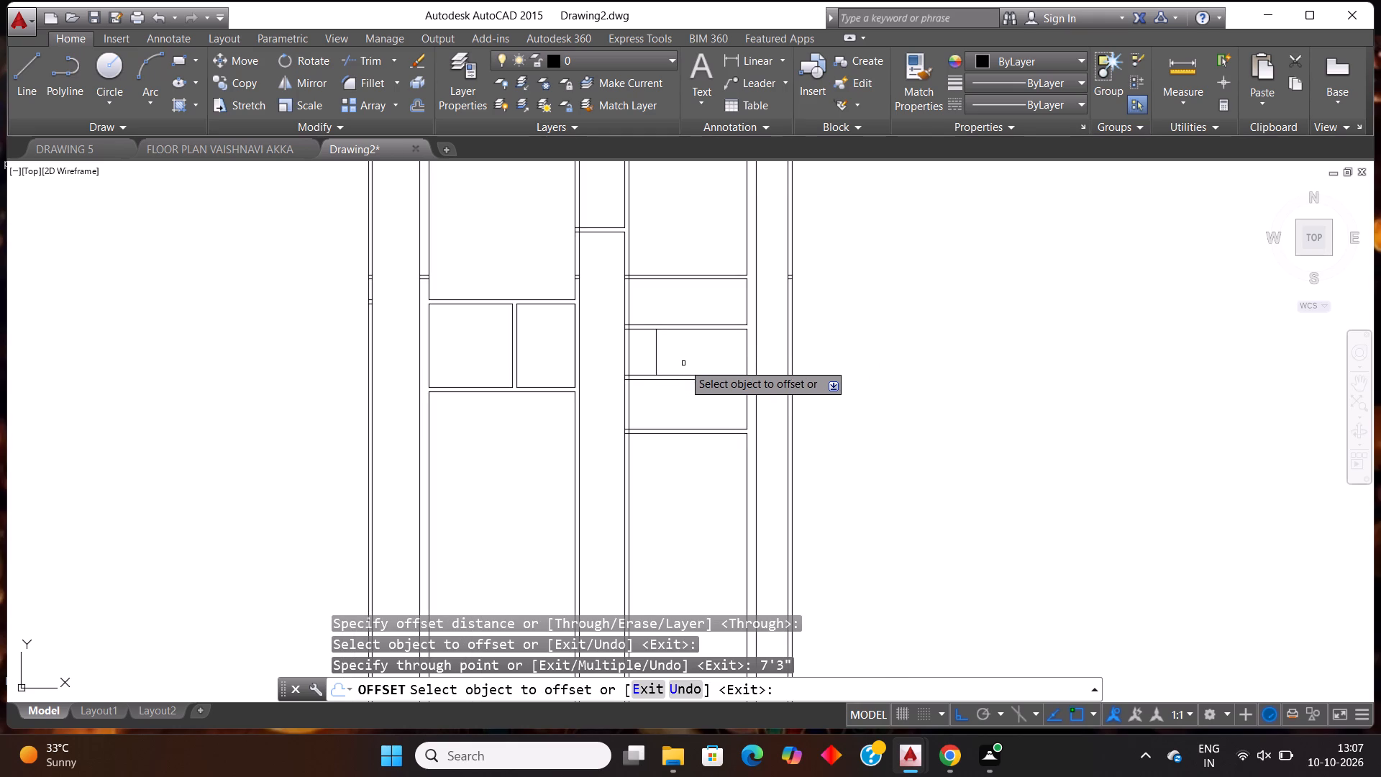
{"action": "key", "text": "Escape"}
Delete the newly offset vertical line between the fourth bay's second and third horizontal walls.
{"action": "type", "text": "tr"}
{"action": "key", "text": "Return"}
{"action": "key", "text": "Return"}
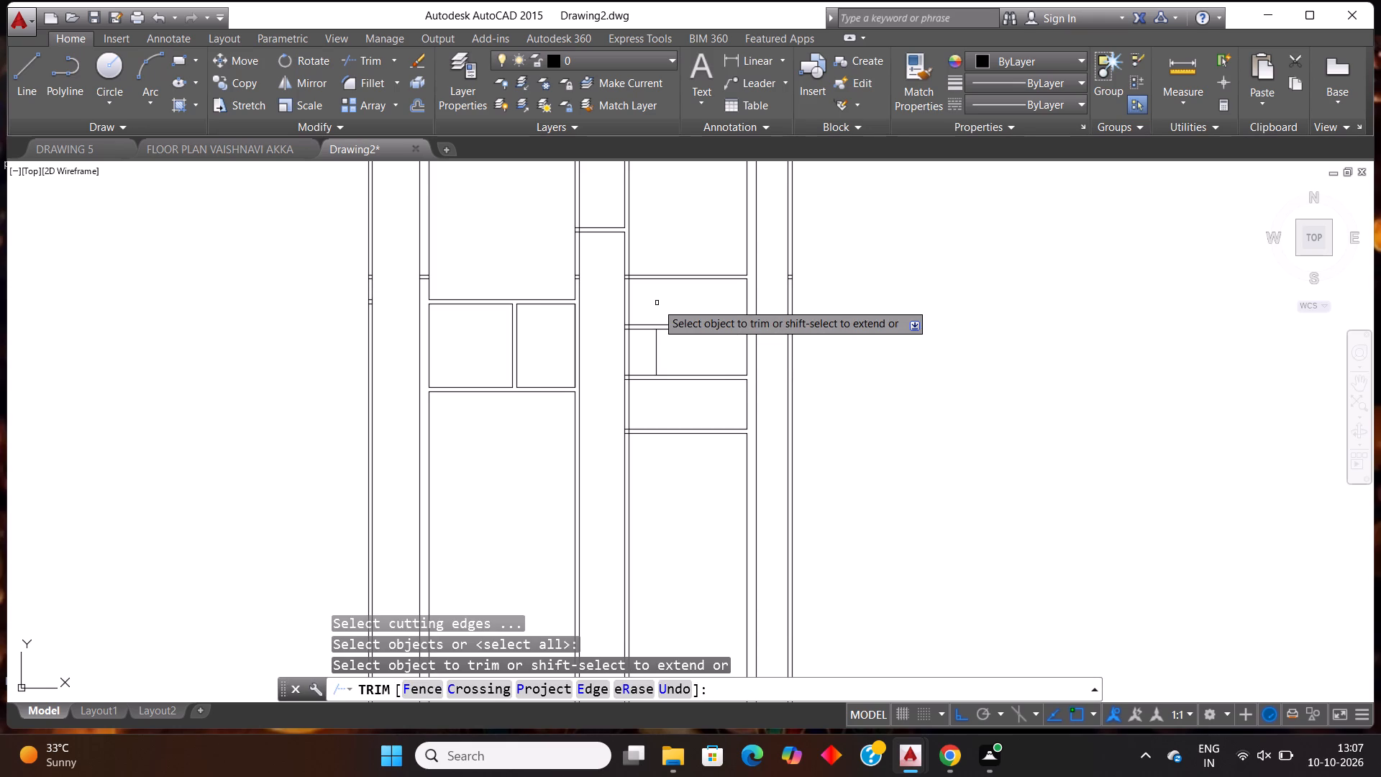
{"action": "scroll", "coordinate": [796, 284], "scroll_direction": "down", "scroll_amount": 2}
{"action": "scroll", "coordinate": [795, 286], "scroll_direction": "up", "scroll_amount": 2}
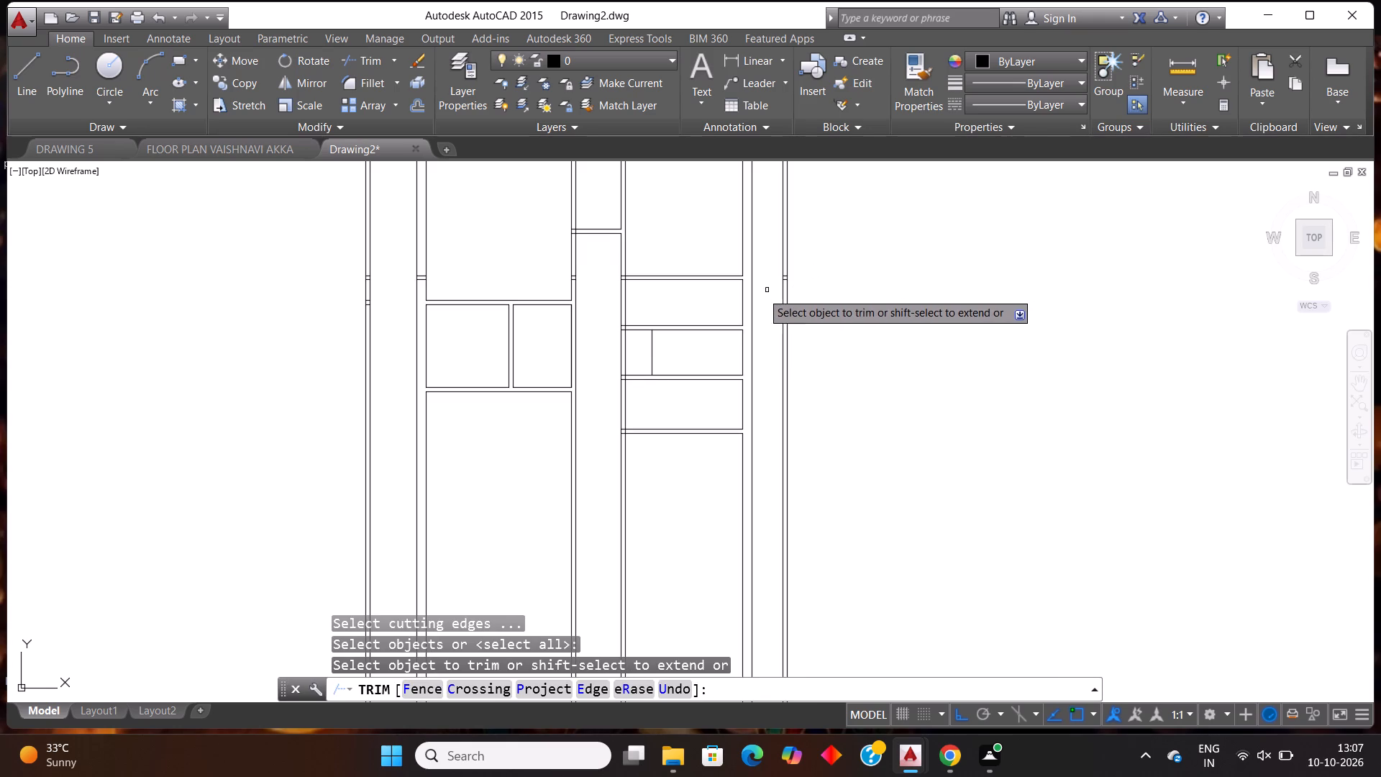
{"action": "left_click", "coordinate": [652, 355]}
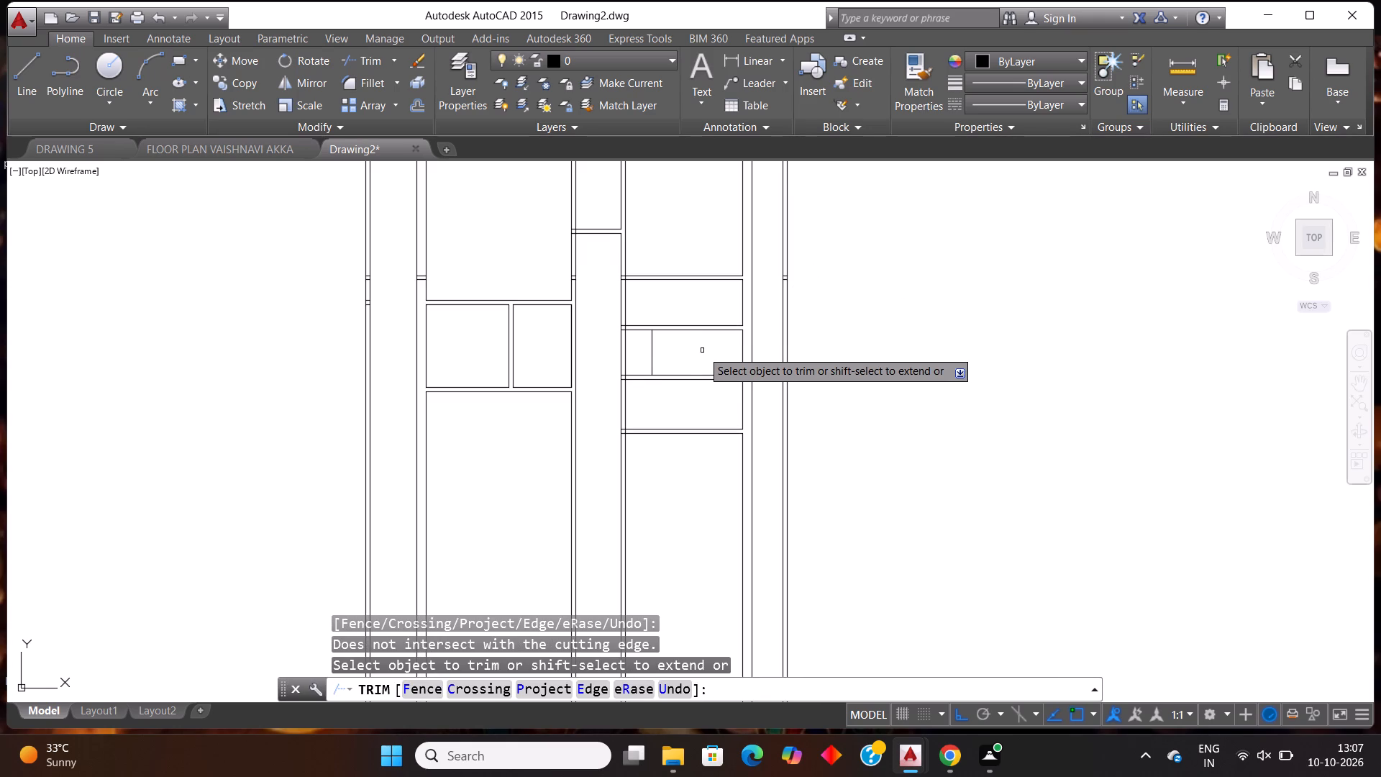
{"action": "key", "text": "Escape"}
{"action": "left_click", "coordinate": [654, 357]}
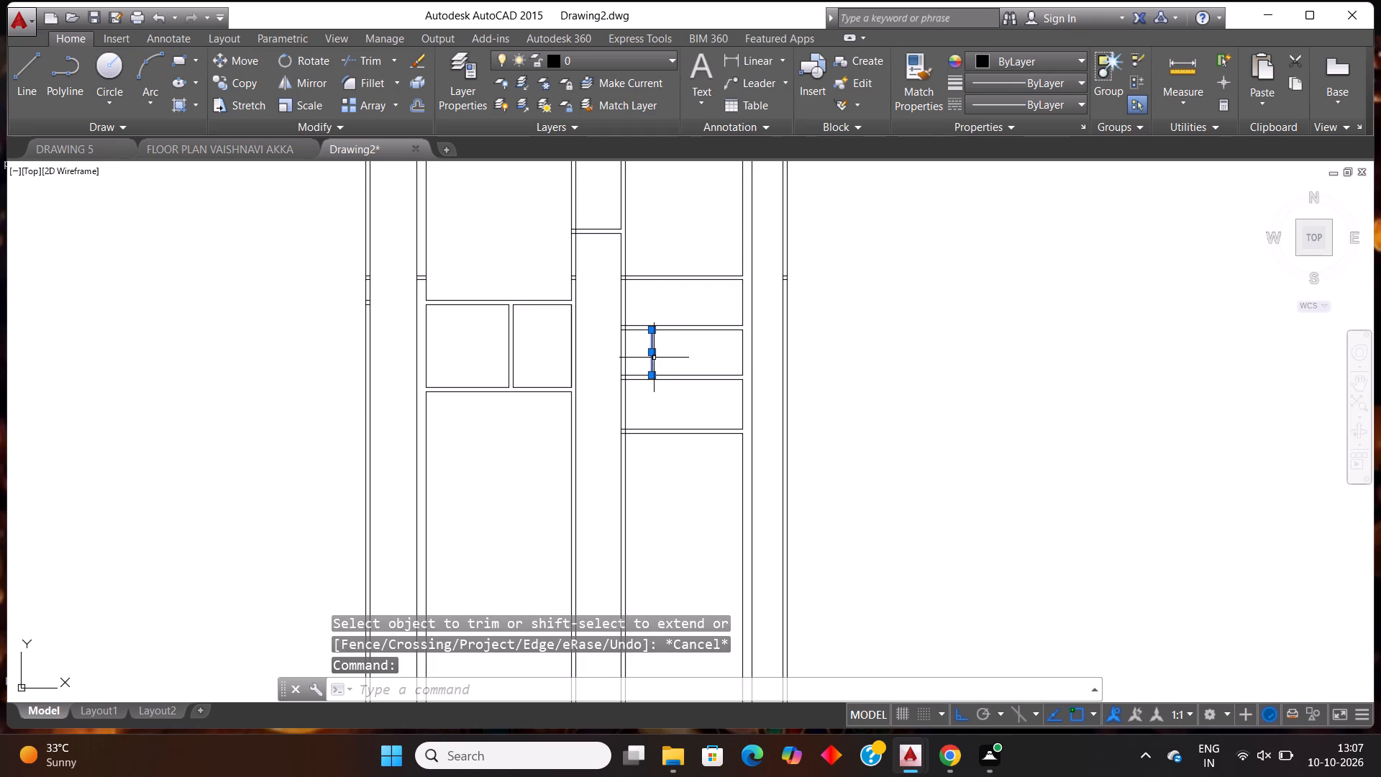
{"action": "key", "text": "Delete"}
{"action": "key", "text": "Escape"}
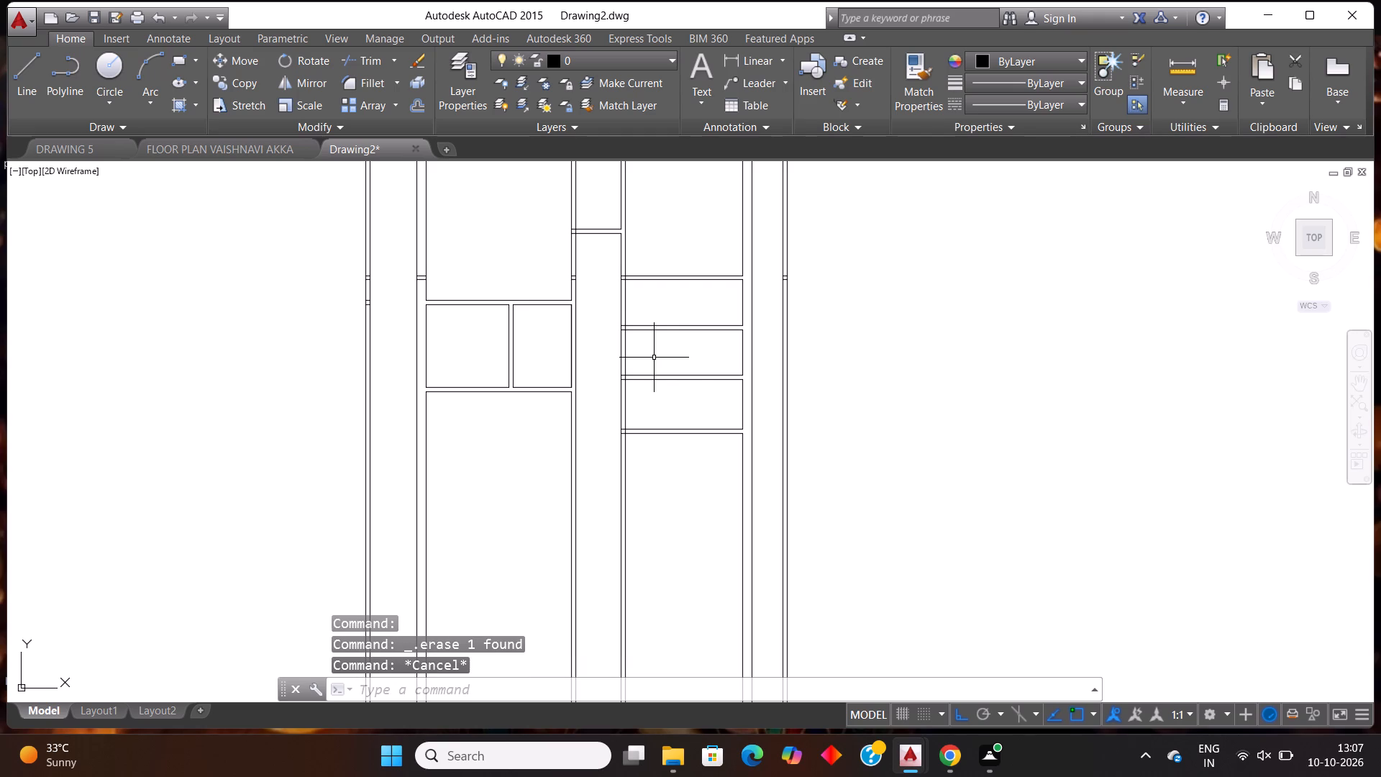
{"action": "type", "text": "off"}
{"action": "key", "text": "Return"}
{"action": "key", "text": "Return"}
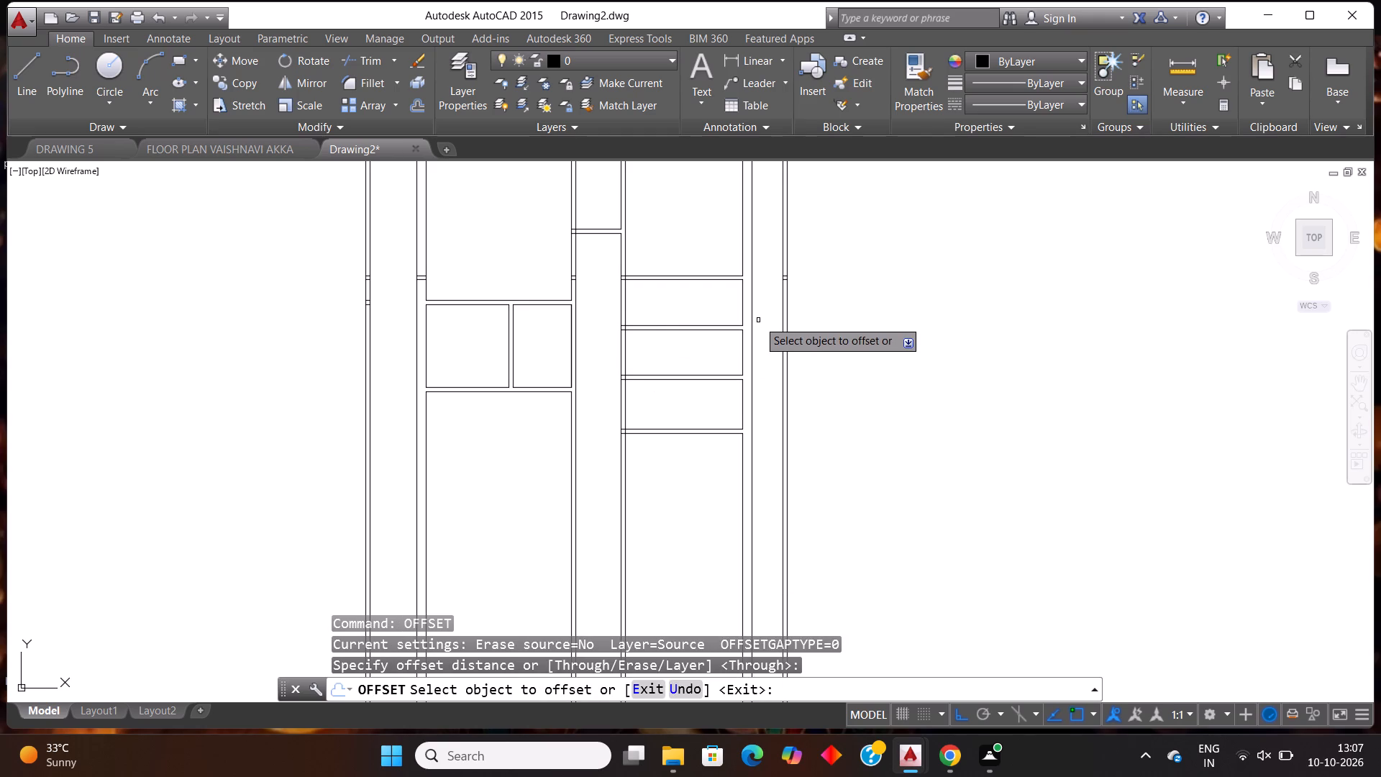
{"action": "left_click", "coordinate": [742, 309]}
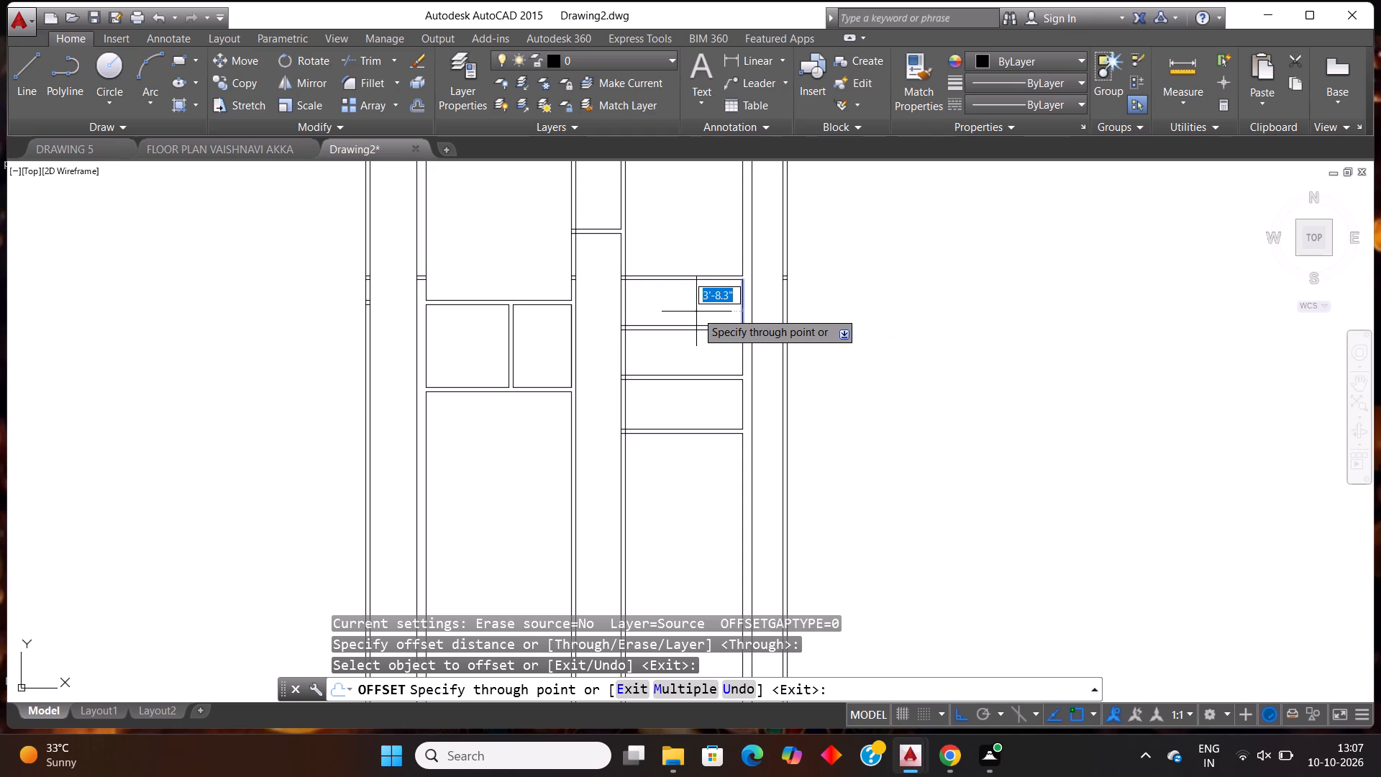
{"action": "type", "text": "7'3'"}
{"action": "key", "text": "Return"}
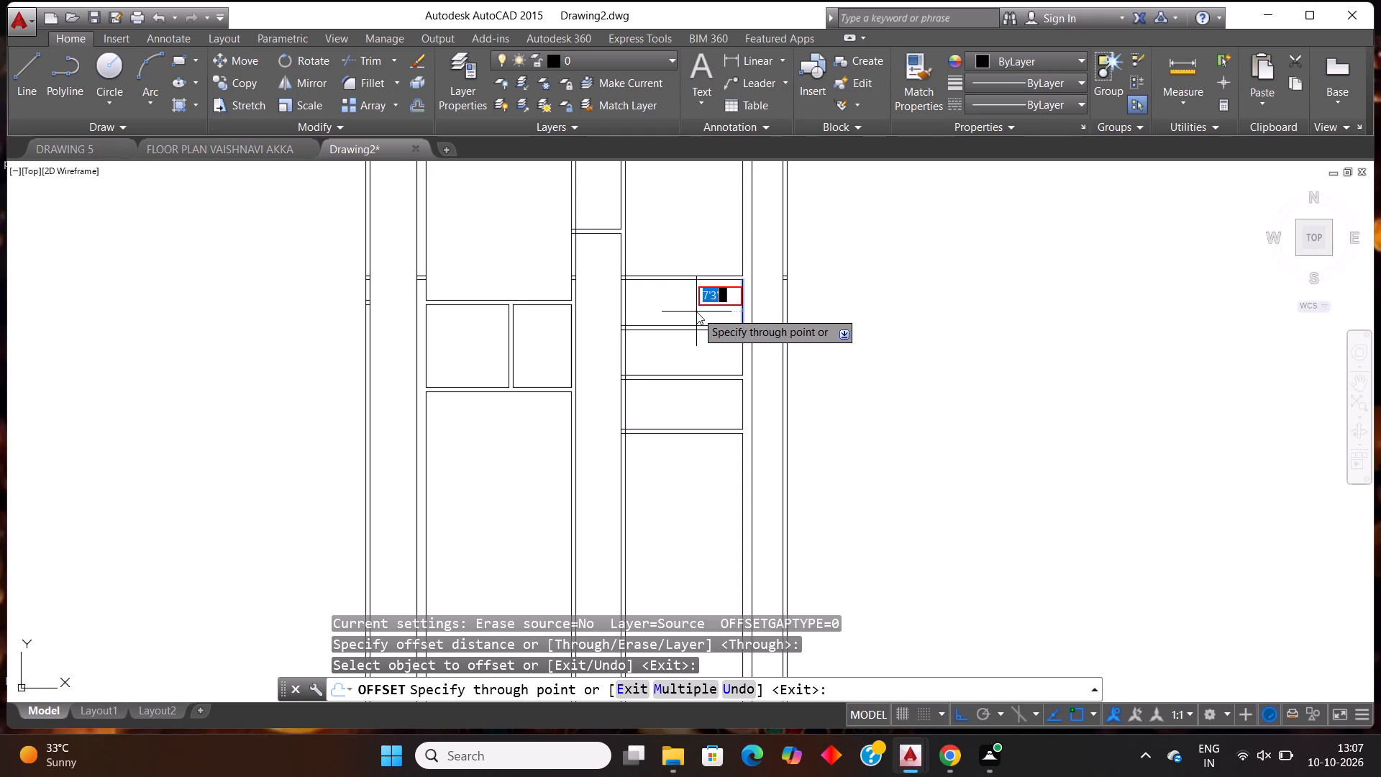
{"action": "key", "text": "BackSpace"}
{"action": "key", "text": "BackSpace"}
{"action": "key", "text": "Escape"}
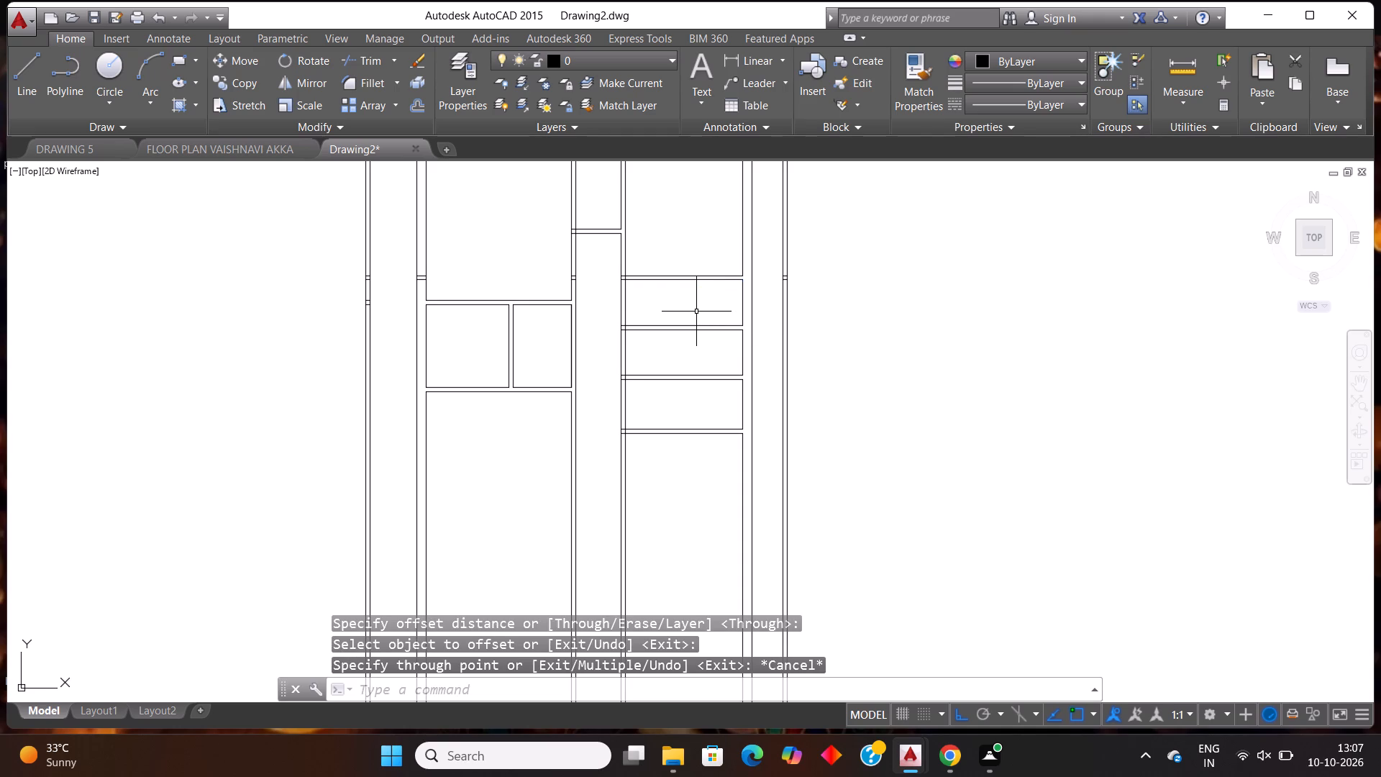
Offset the fifth vertical wall's inner line 7'3" leftward between the fourth bay's first and second horizontal walls.
{"action": "type", "text": "off"}
{"action": "key", "text": "Return"}
{"action": "key", "text": "Return"}
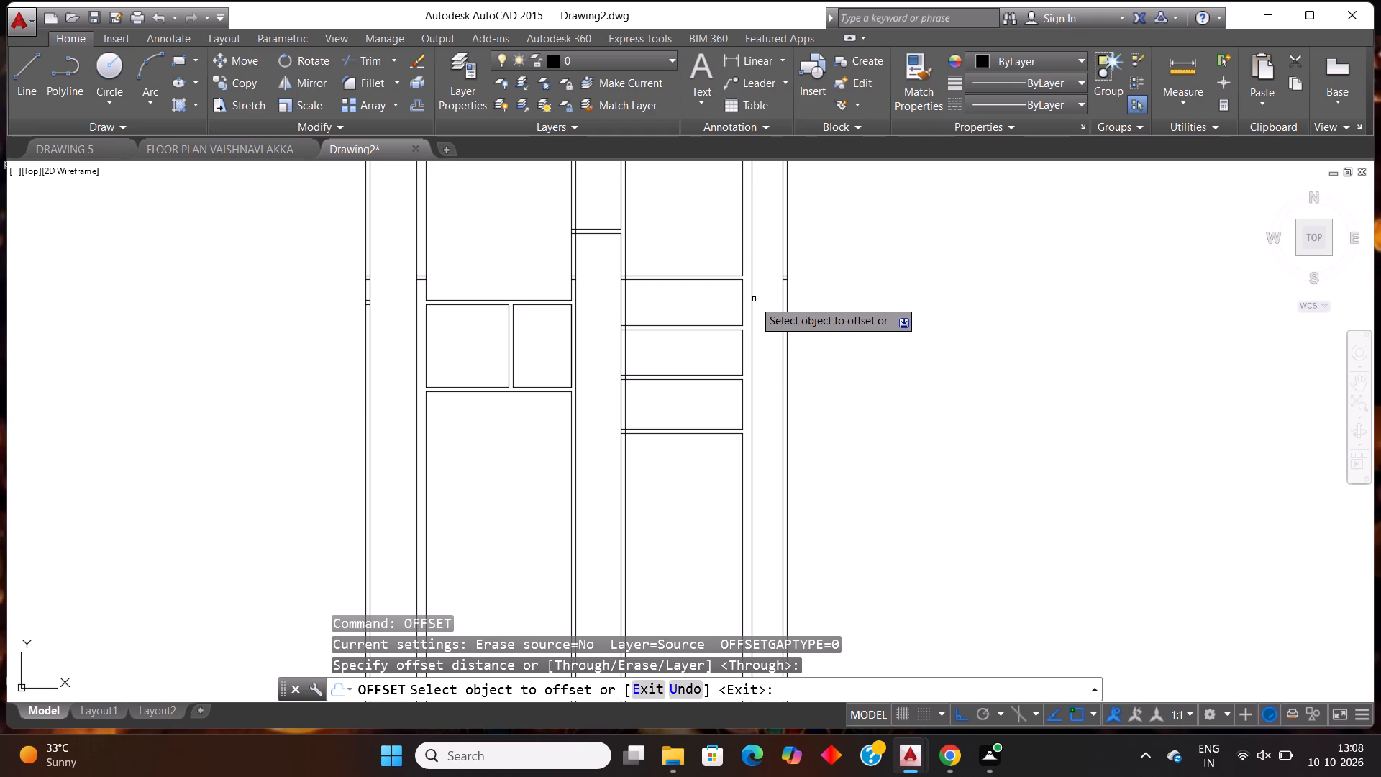
{"action": "left_click", "coordinate": [743, 312]}
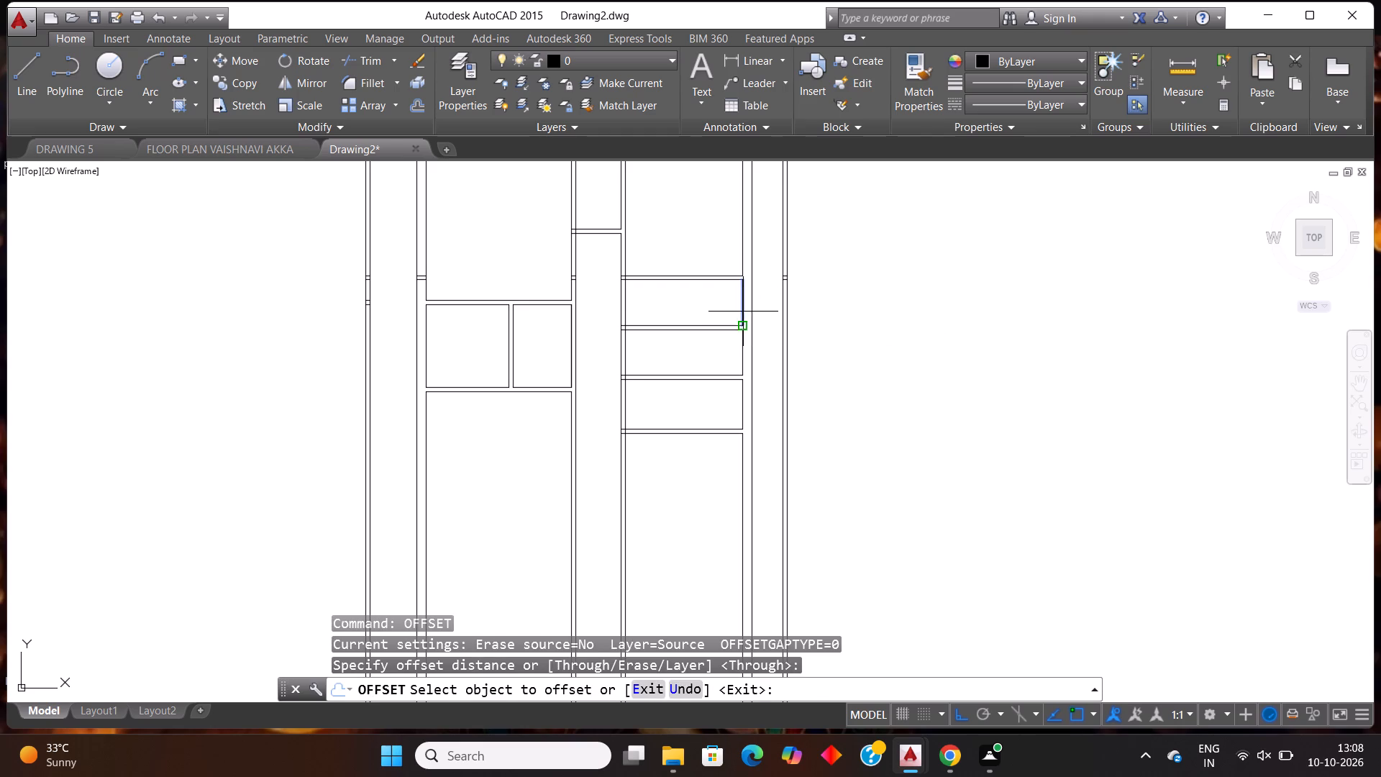
{"action": "type", "text": "7'3\""}
{"action": "key", "text": "Return"}
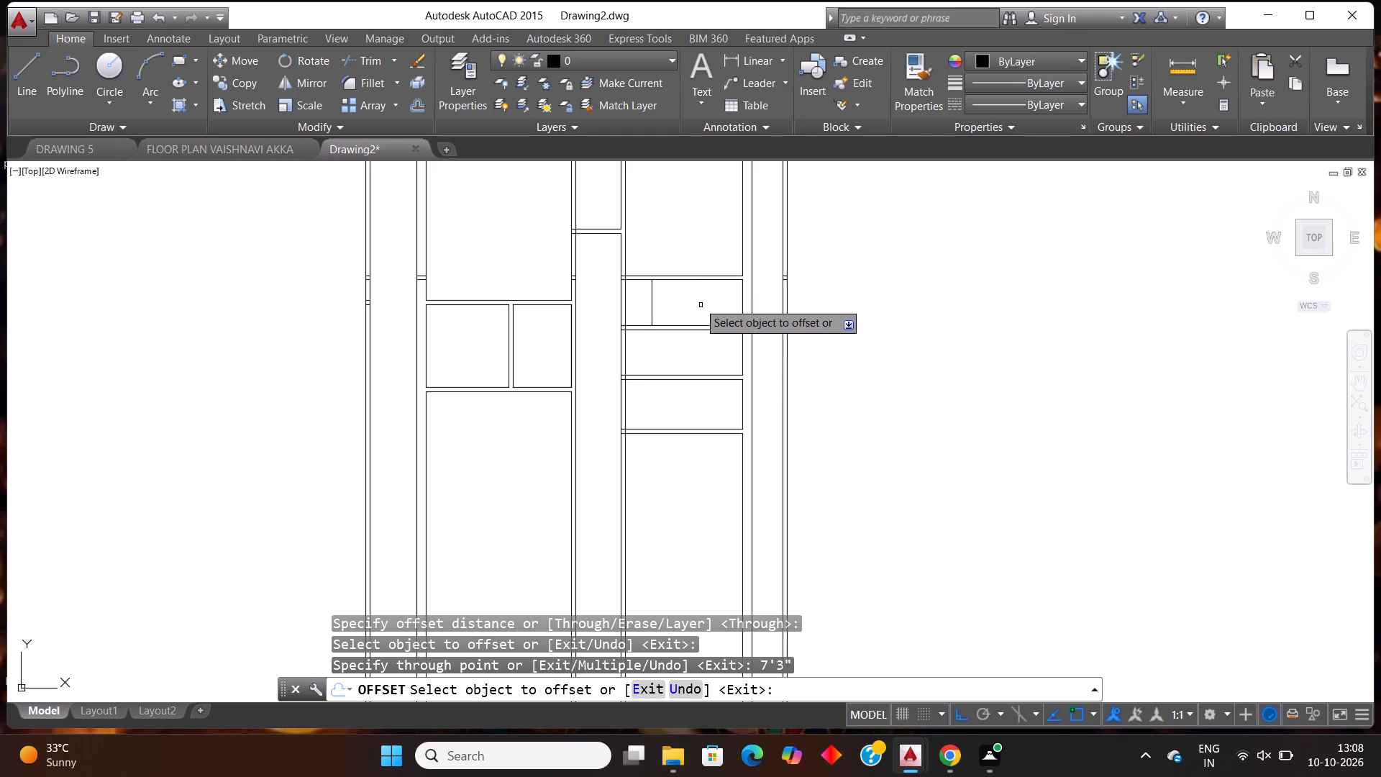
{"action": "key", "text": "Escape"}
Trim both lines of the fourth vertical wall between the fourth bay's first and second horizontal walls.
{"action": "type", "text": "tr"}
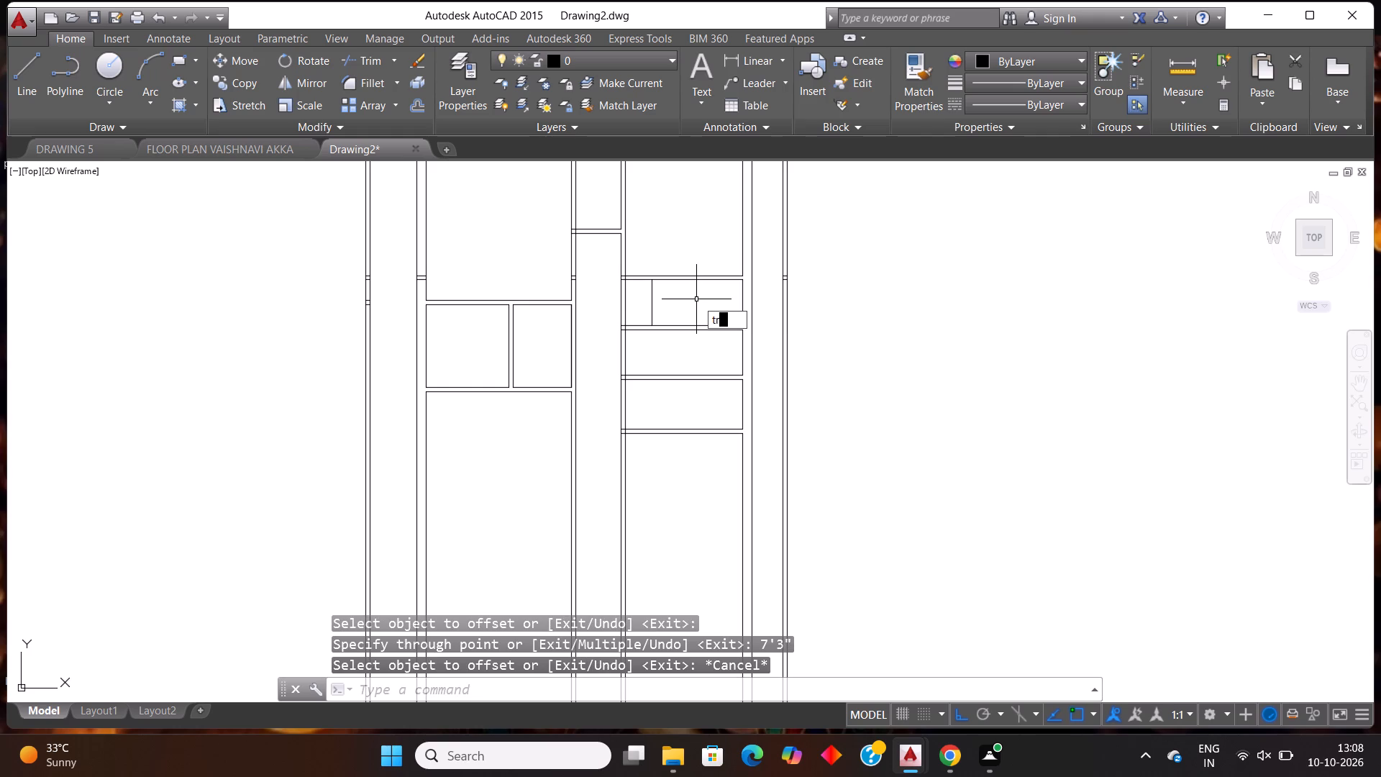
{"action": "key", "text": "Return"}
{"action": "key", "text": "Return"}
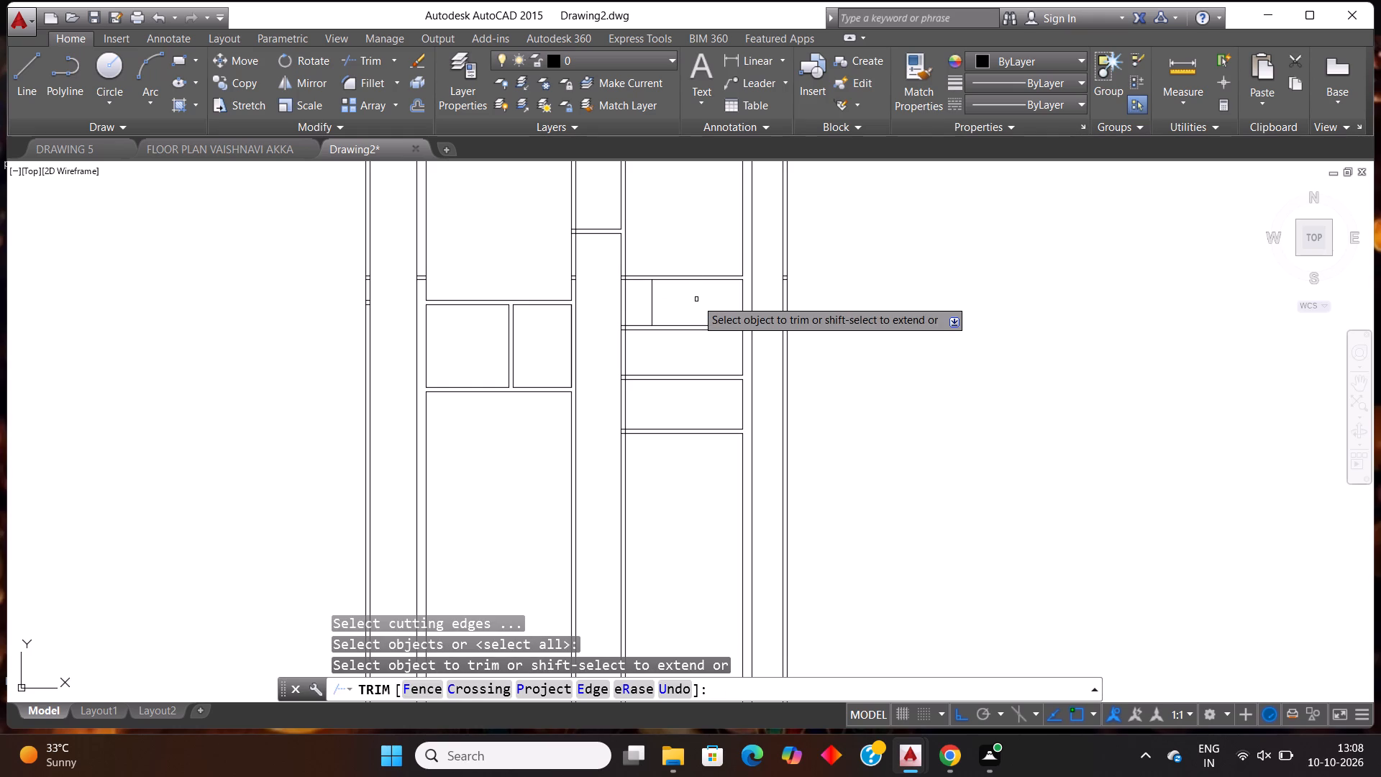
{"action": "left_click", "coordinate": [638, 316]}
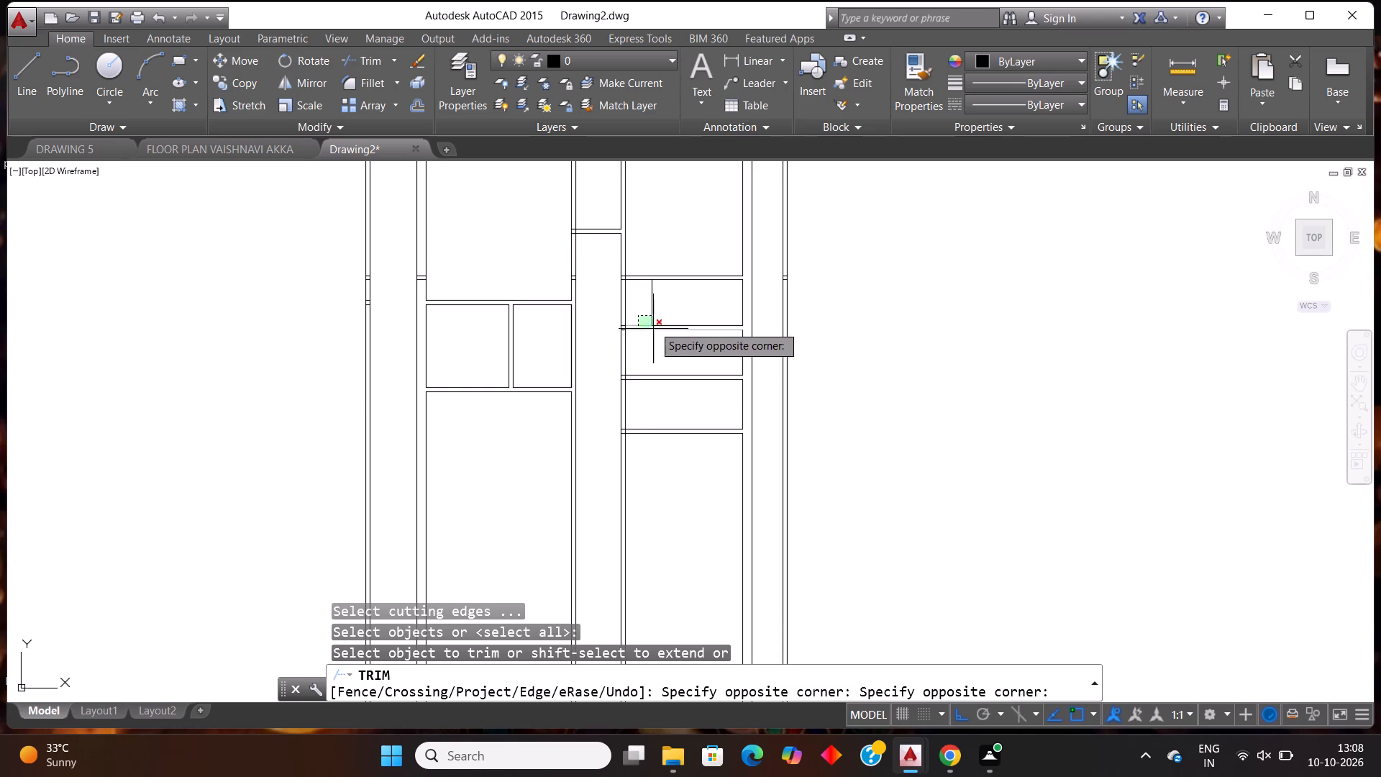
{"action": "left_click", "coordinate": [602, 292]}
{"action": "left_click", "coordinate": [680, 299]}
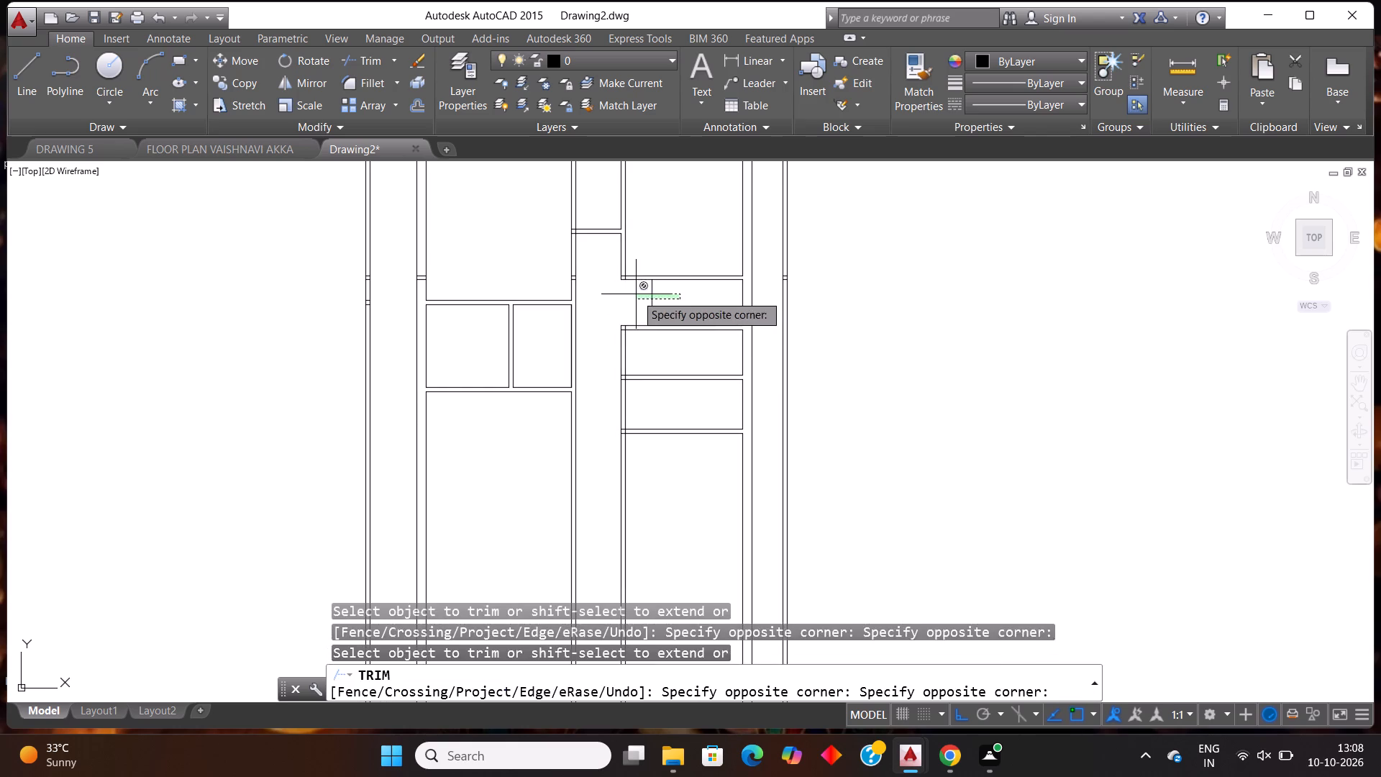
{"action": "left_click", "coordinate": [629, 294]}
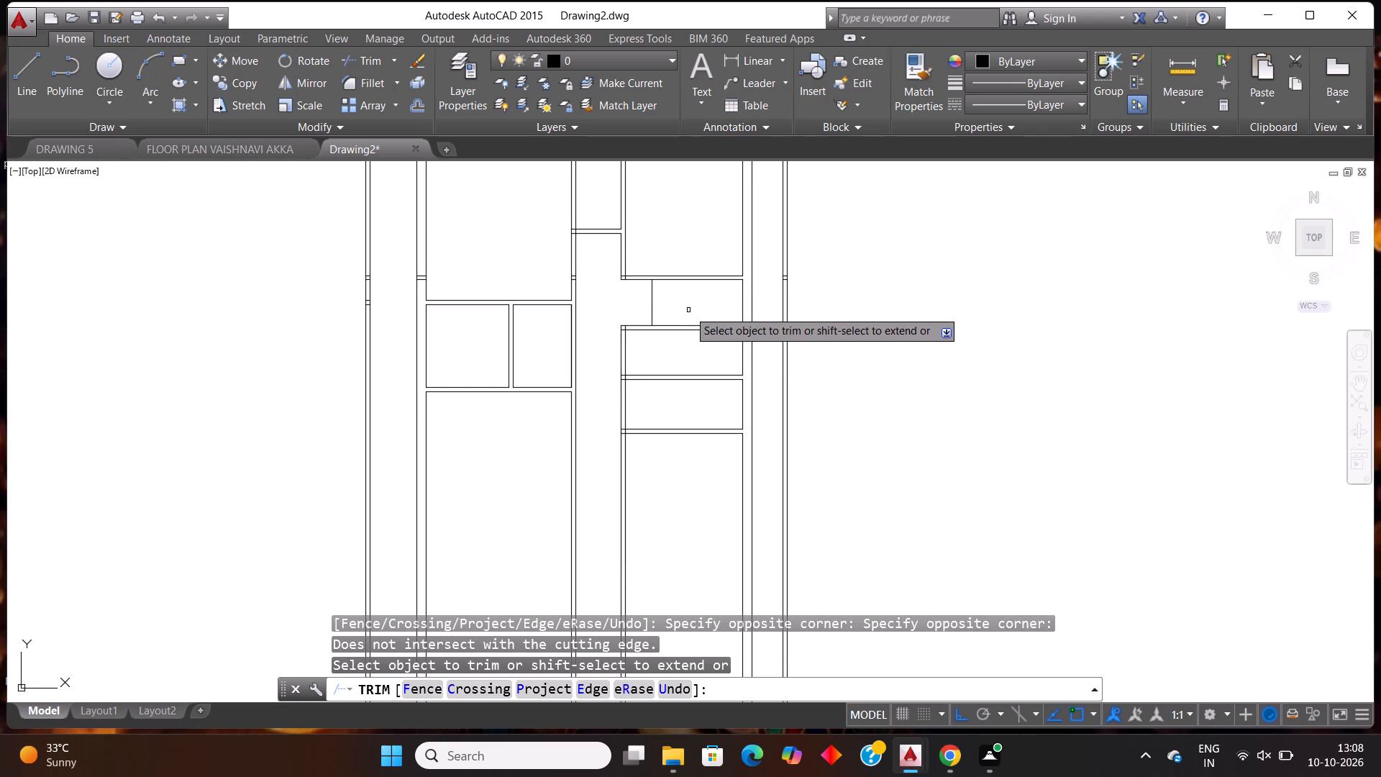
{"action": "key", "text": "Escape"}
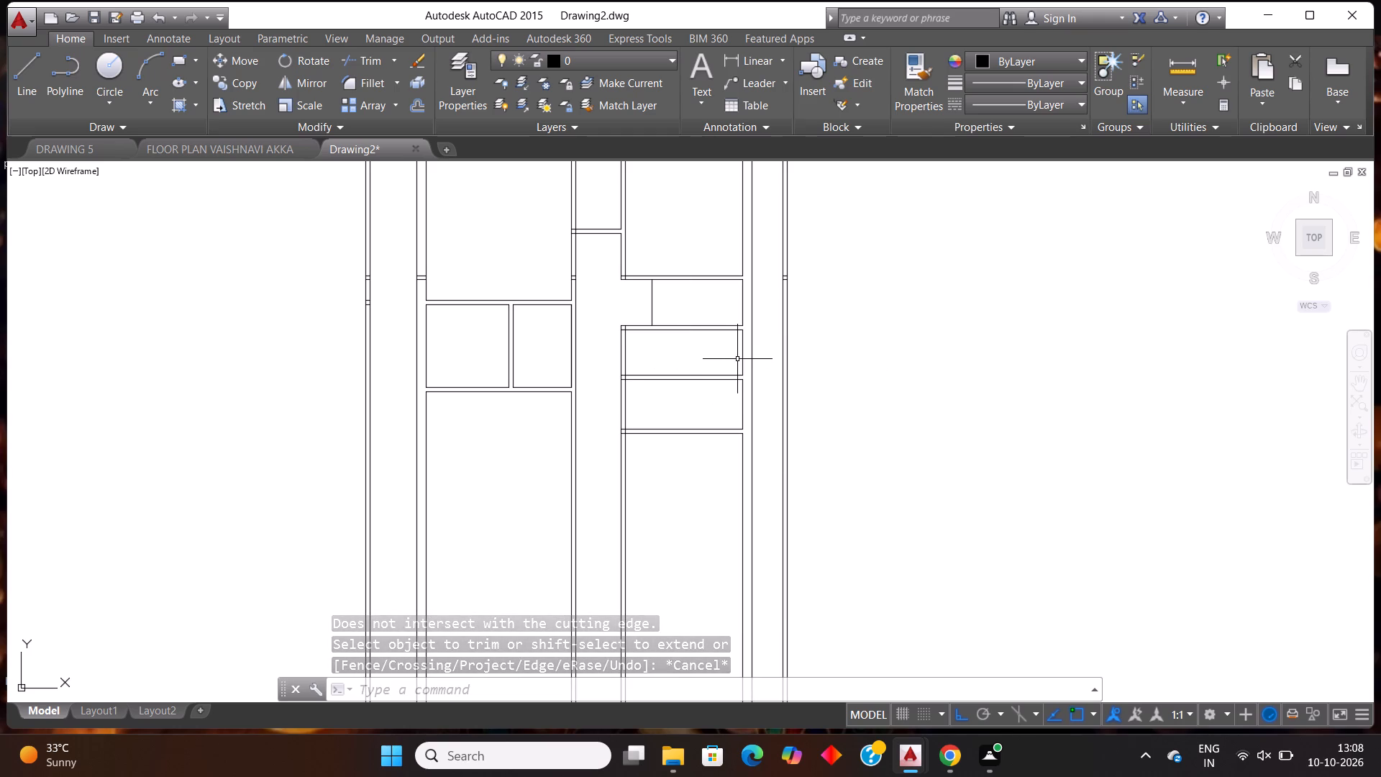
{"action": "key", "text": "Escape"}
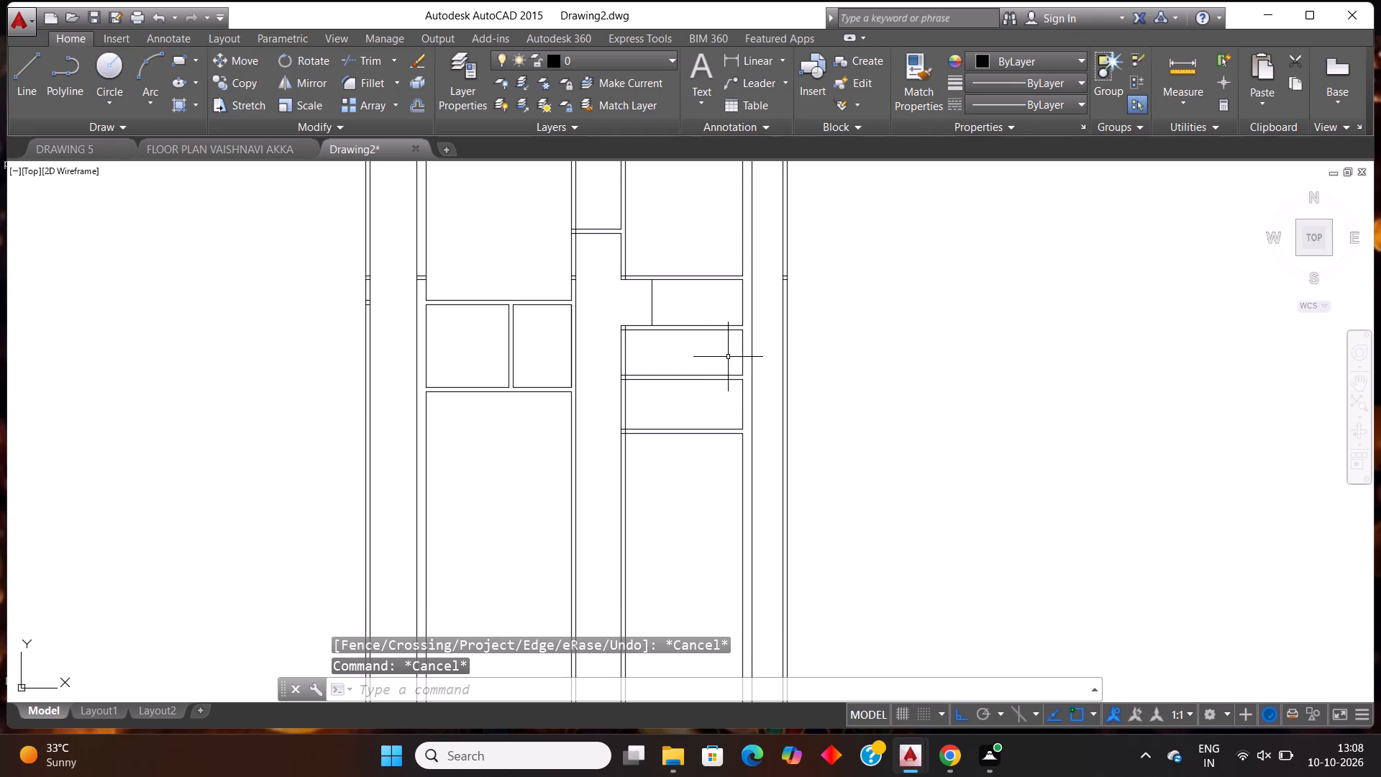
Offset the fifth vertical wall's inner line 4' leftward between the second and third horizontal walls, and add a 4" wall thickness leftward.
{"action": "type", "text": "off"}
{"action": "key", "text": "Return"}
{"action": "key", "text": "Return"}
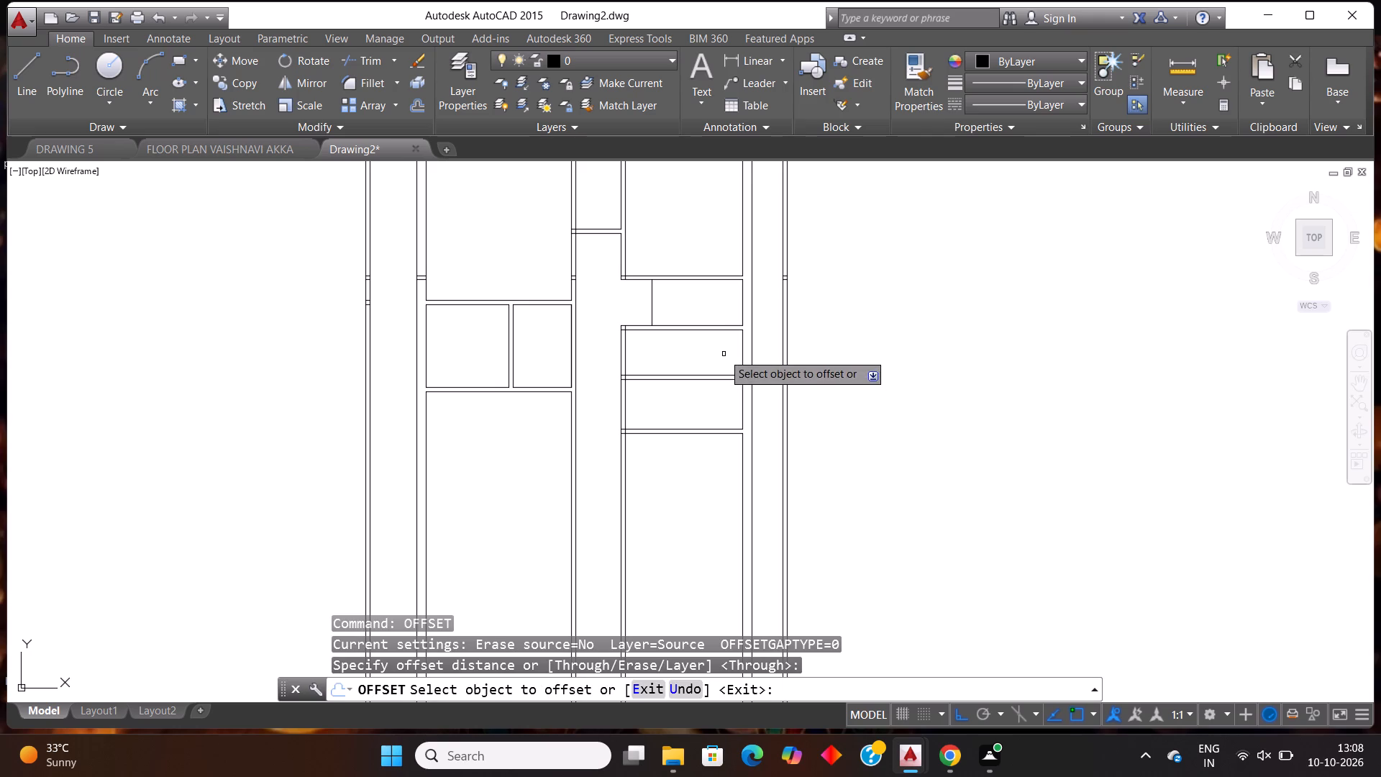
{"action": "left_click", "coordinate": [743, 345]}
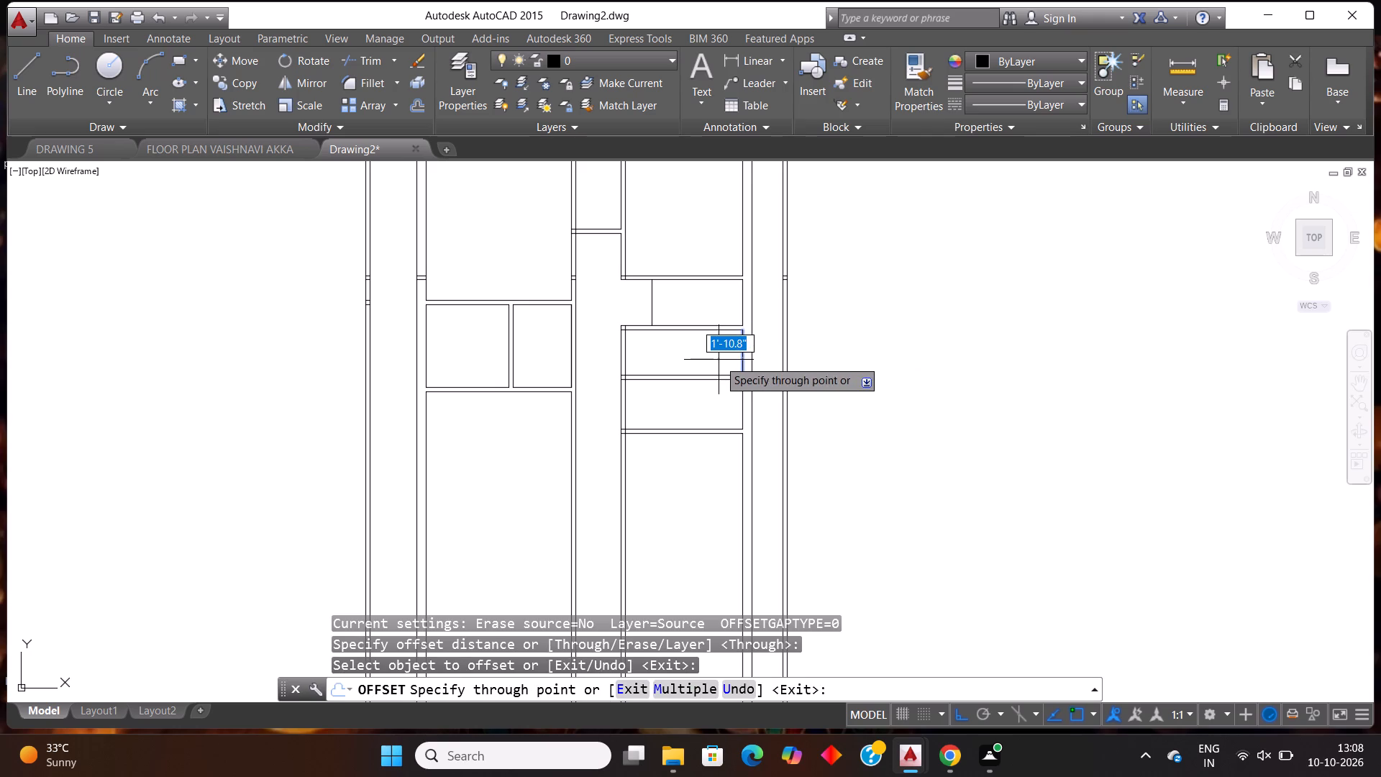
{"action": "type", "text": "4'"}
{"action": "key", "text": "Return"}
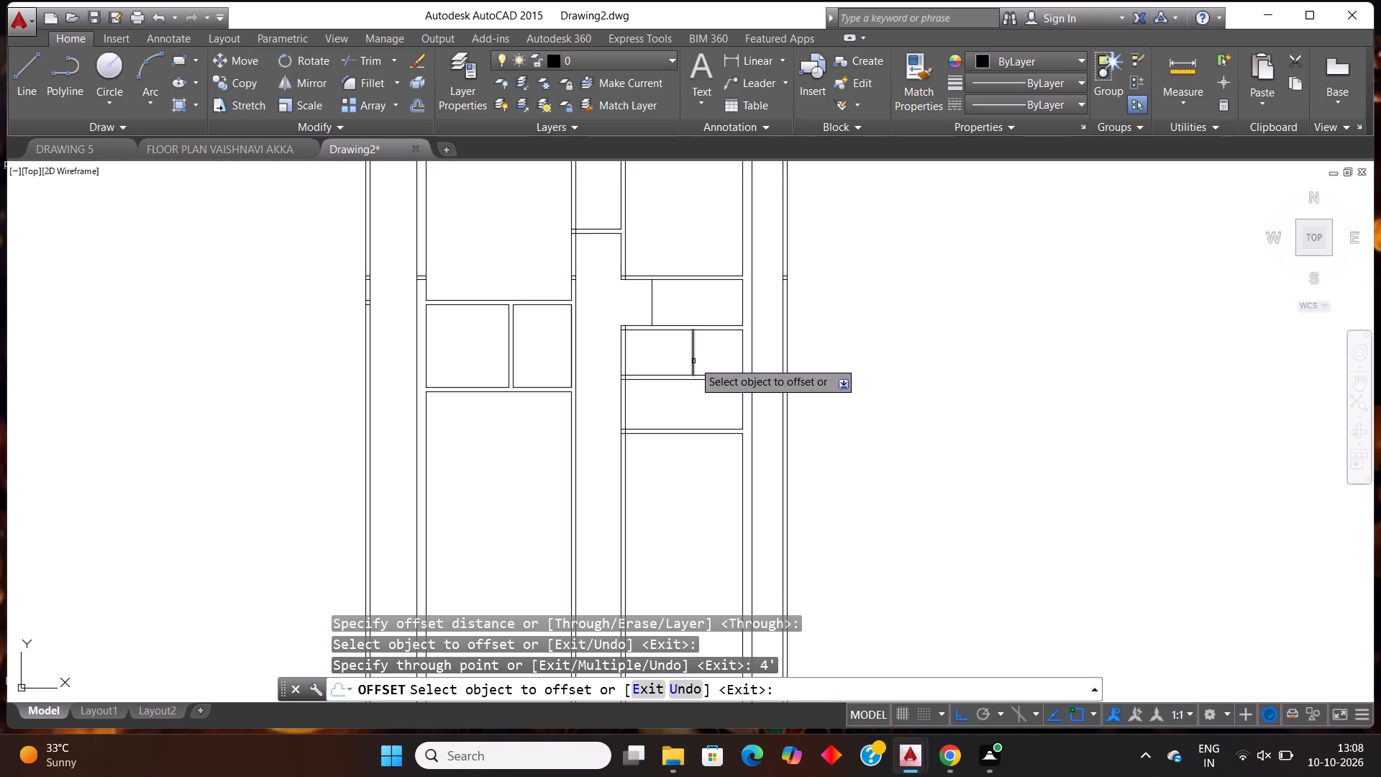
{"action": "left_click", "coordinate": [693, 361]}
{"action": "type", "text": "4\""}
{"action": "key", "text": "Return"}
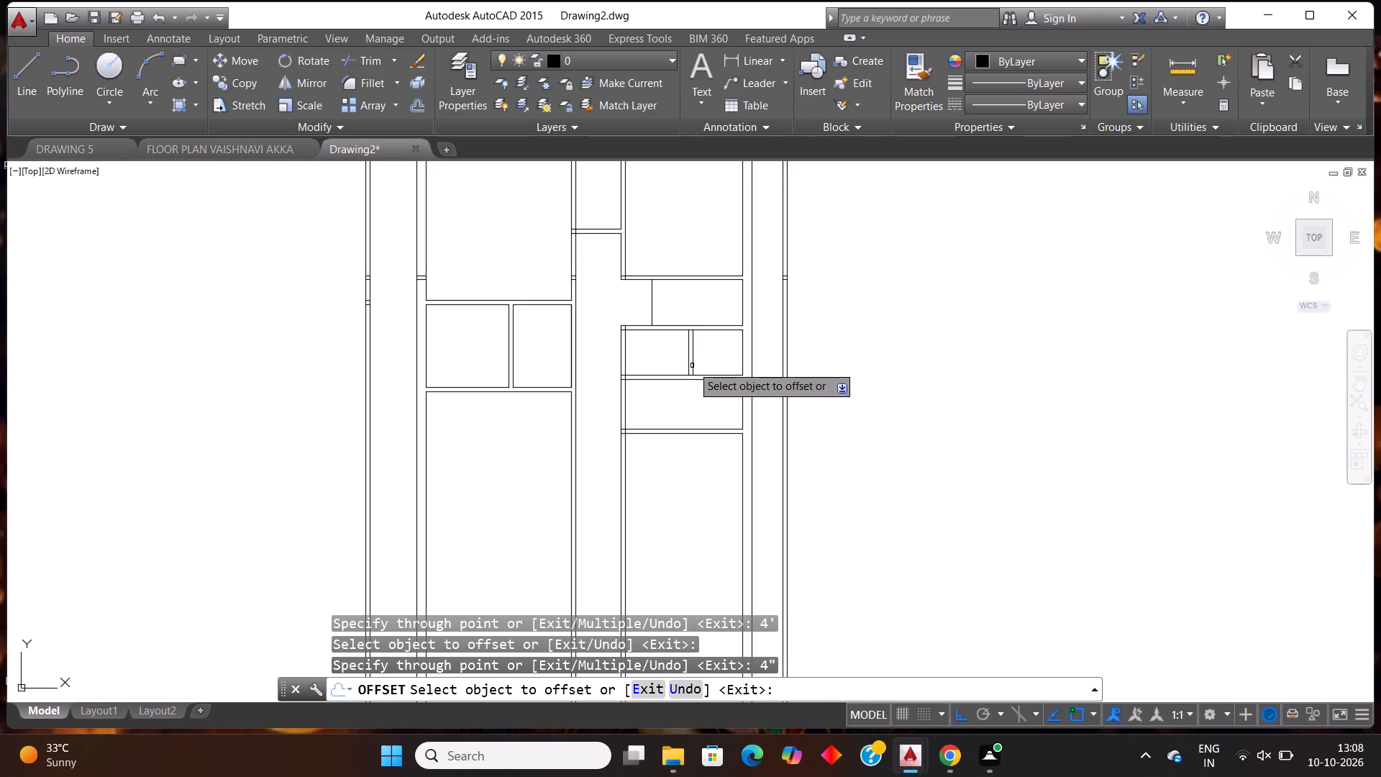
{"action": "key", "text": "Escape"}
Trim both lines of the fourth vertical wall between the fourth bay's second and third horizontal walls.
{"action": "type", "text": "tr"}
{"action": "key", "text": "Return"}
{"action": "key", "text": "Return"}
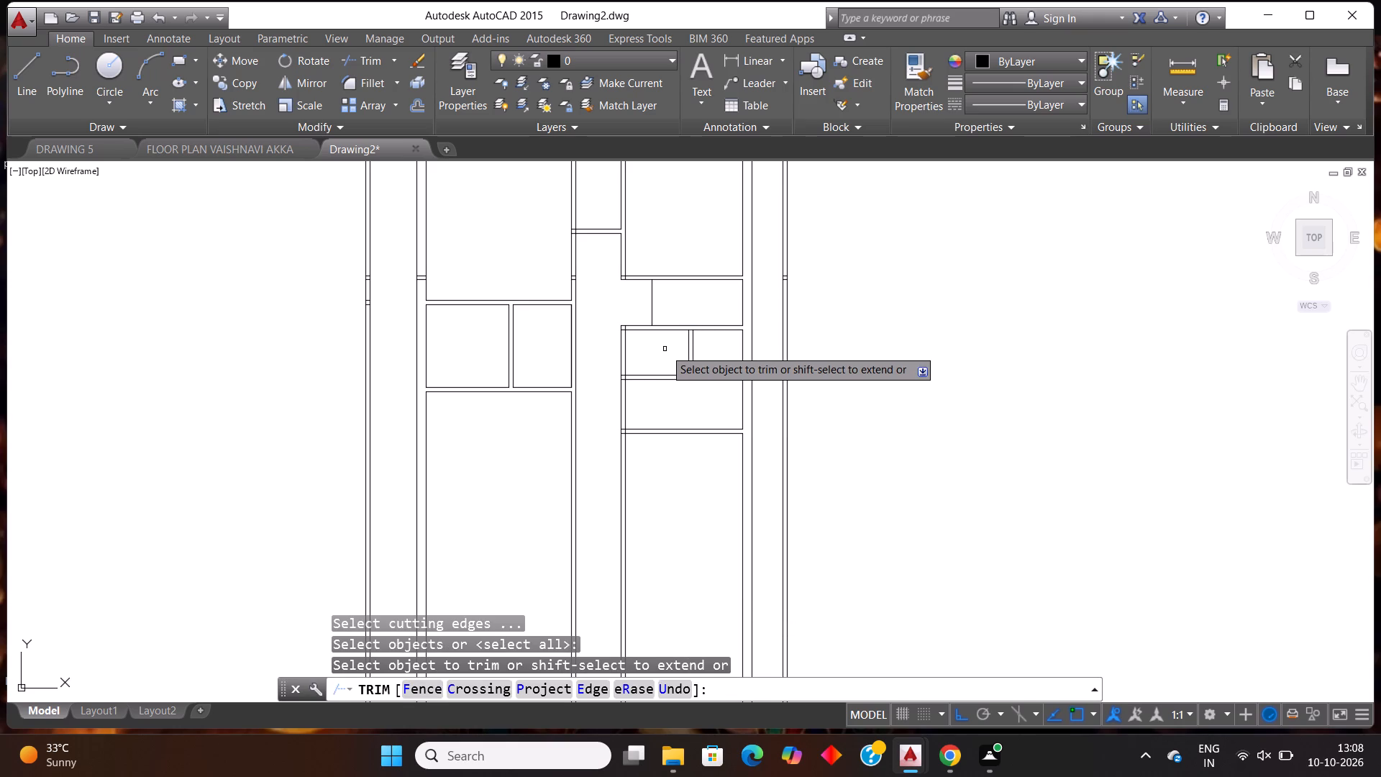
{"action": "left_click", "coordinate": [665, 349]}
{"action": "left_click", "coordinate": [598, 363]}
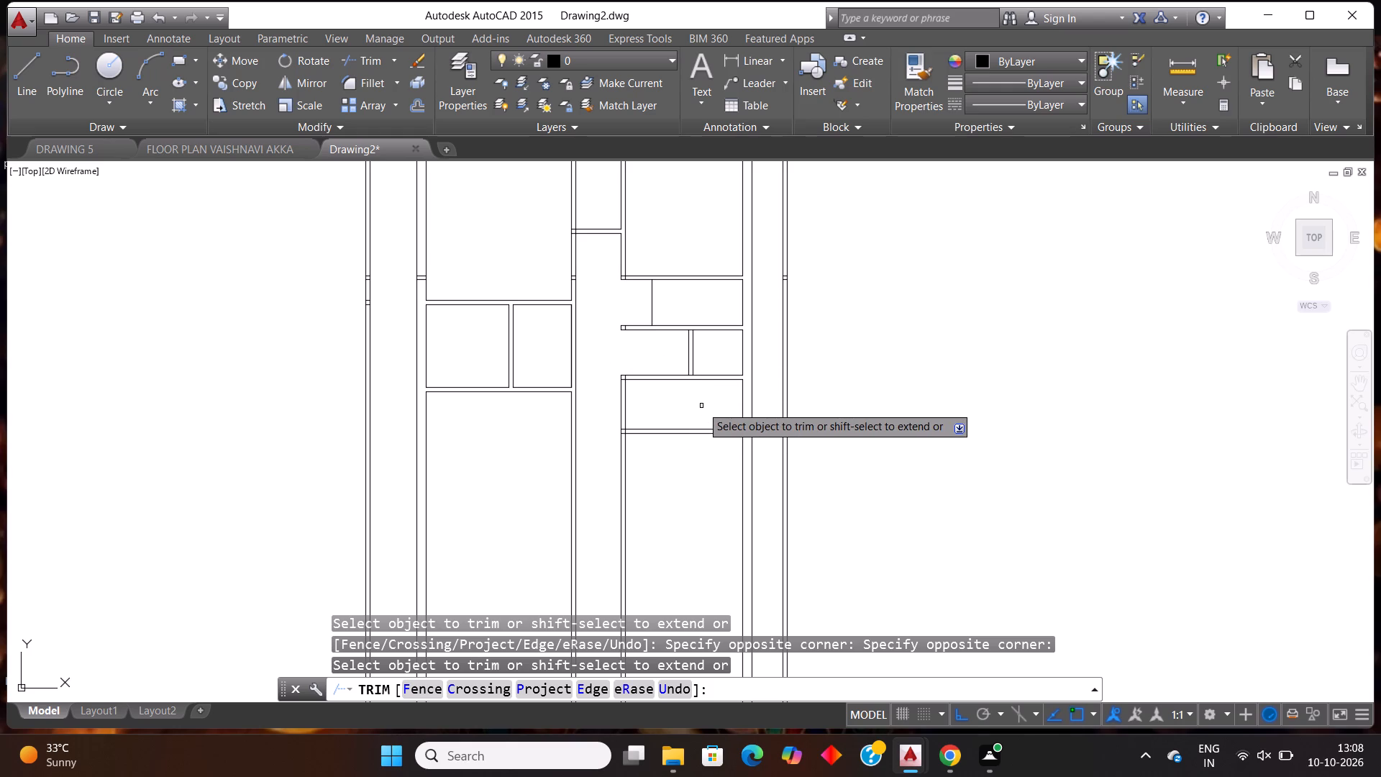
{"action": "key", "text": "Escape"}
Offset the fifth vertical wall's inner line 7'6" leftward between the third and fourth horizontal walls, and add a 4" wall thickness rightward.
{"action": "scroll", "coordinate": [707, 402], "scroll_direction": "down", "scroll_amount": 1}
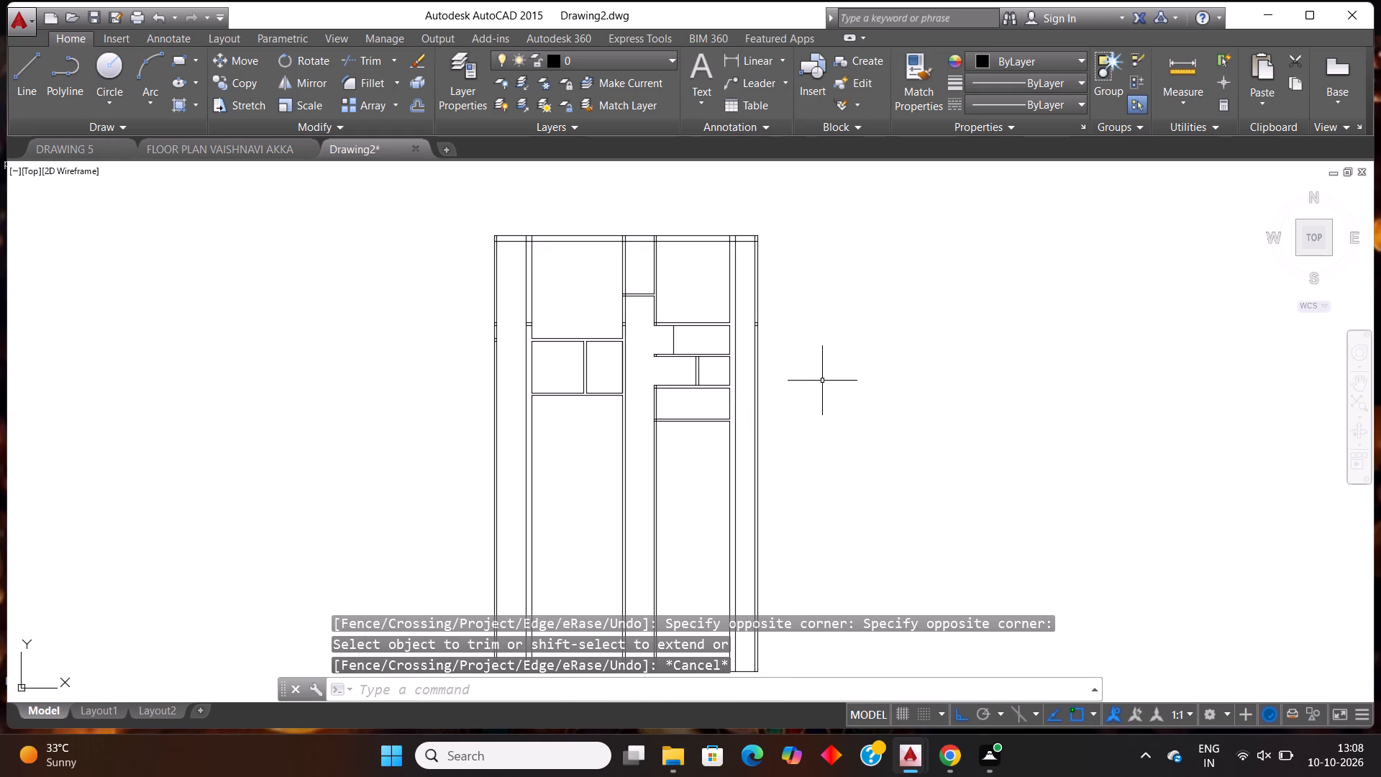
{"action": "scroll", "coordinate": [824, 381], "scroll_direction": "up", "scroll_amount": 1}
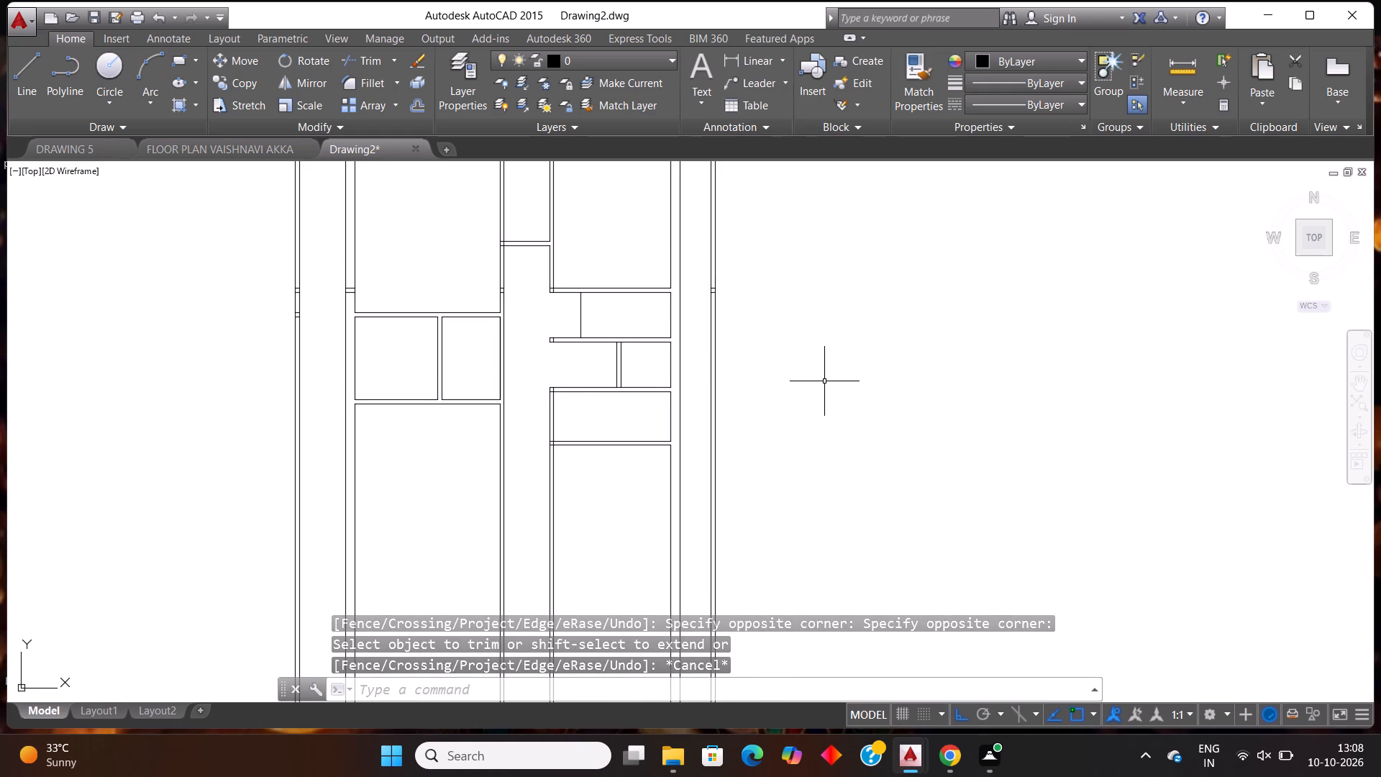
{"action": "type", "text": "of"}
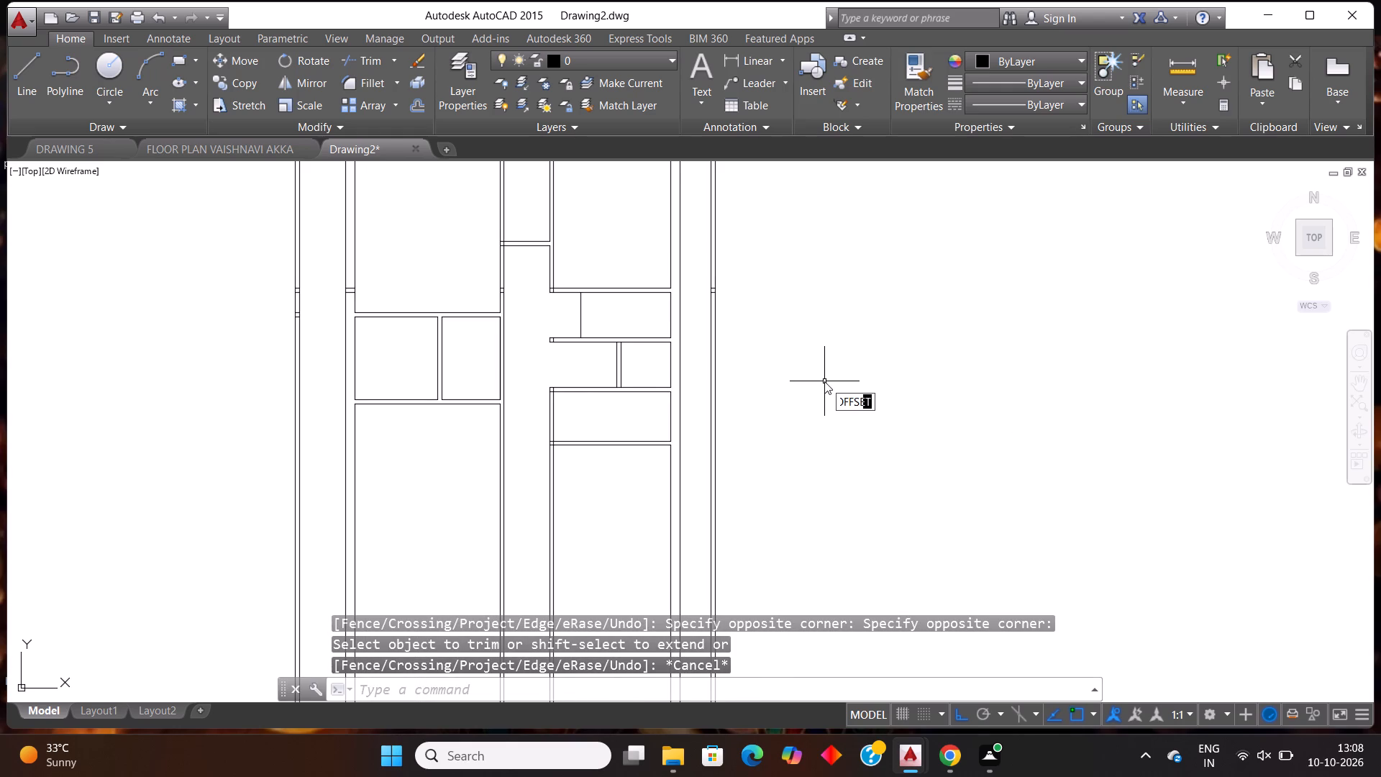
{"action": "key", "text": "Return"}
{"action": "key", "text": "Return"}
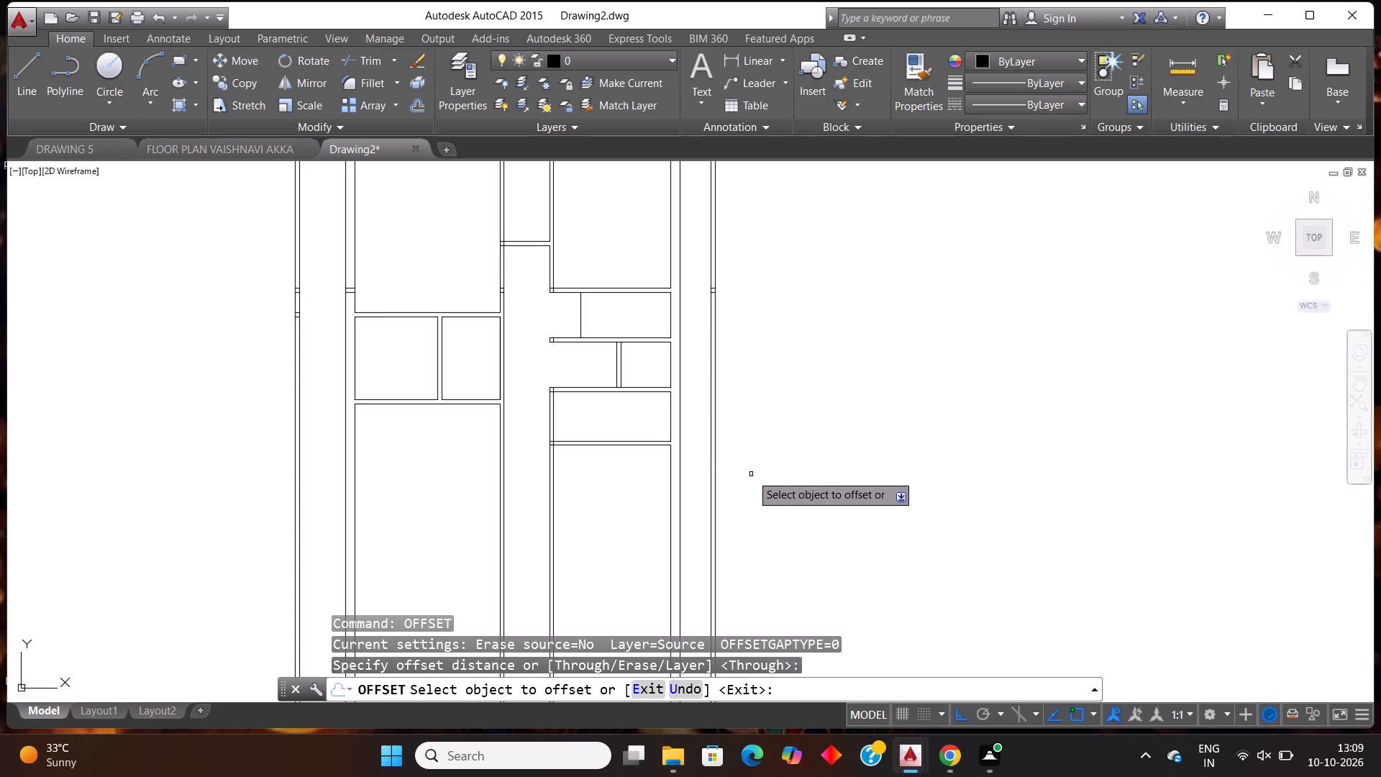
{"action": "left_click", "coordinate": [670, 413]}
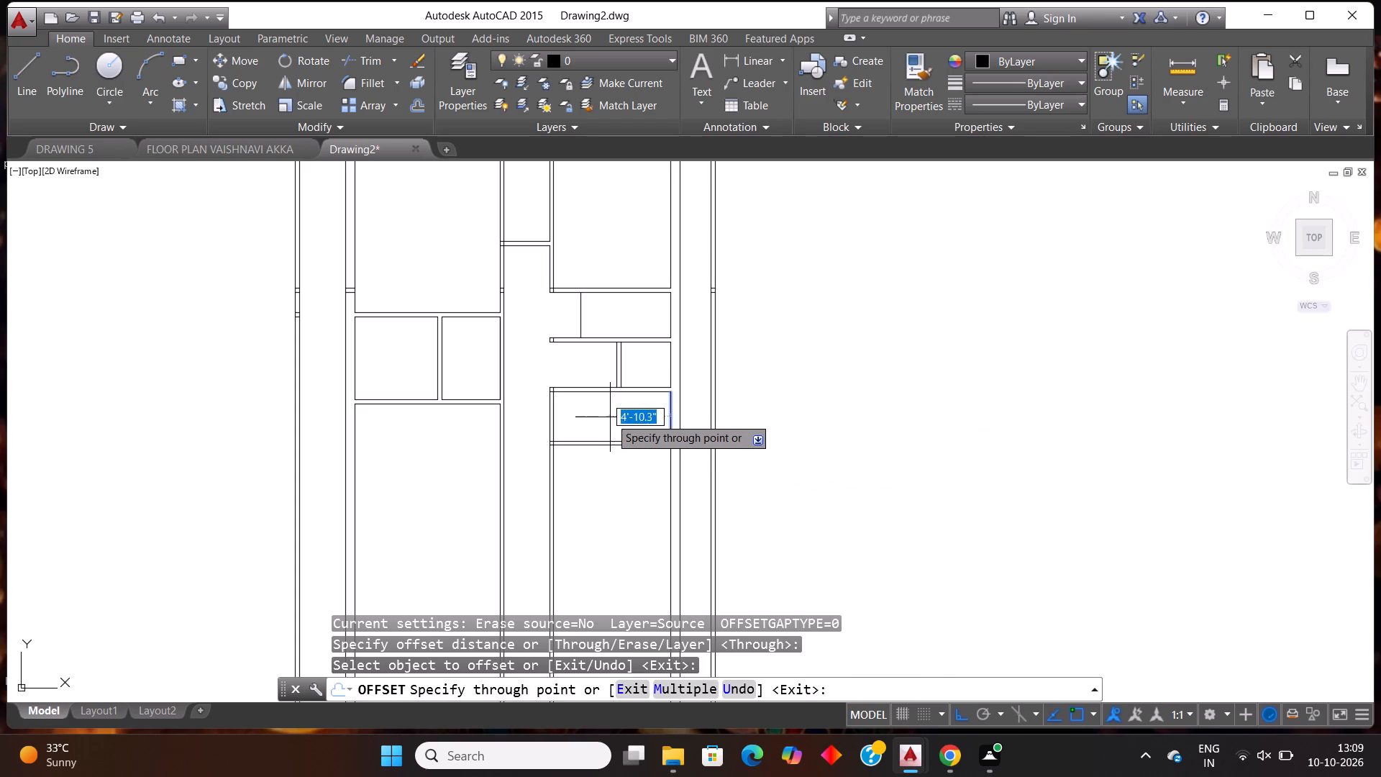
{"action": "type", "text": "7'"}
{"action": "type", "text": "6\""}
{"action": "key", "text": "Return"}
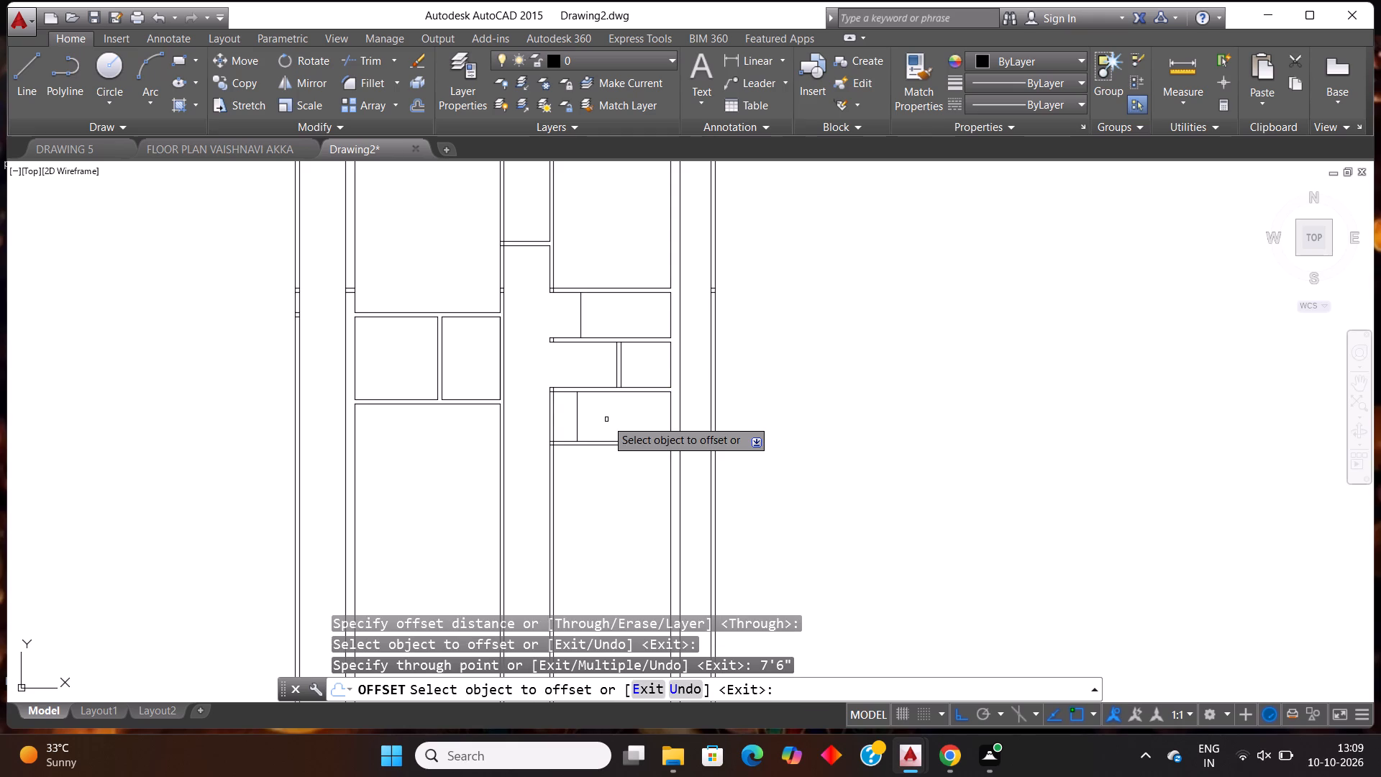
{"action": "left_click", "coordinate": [578, 414]}
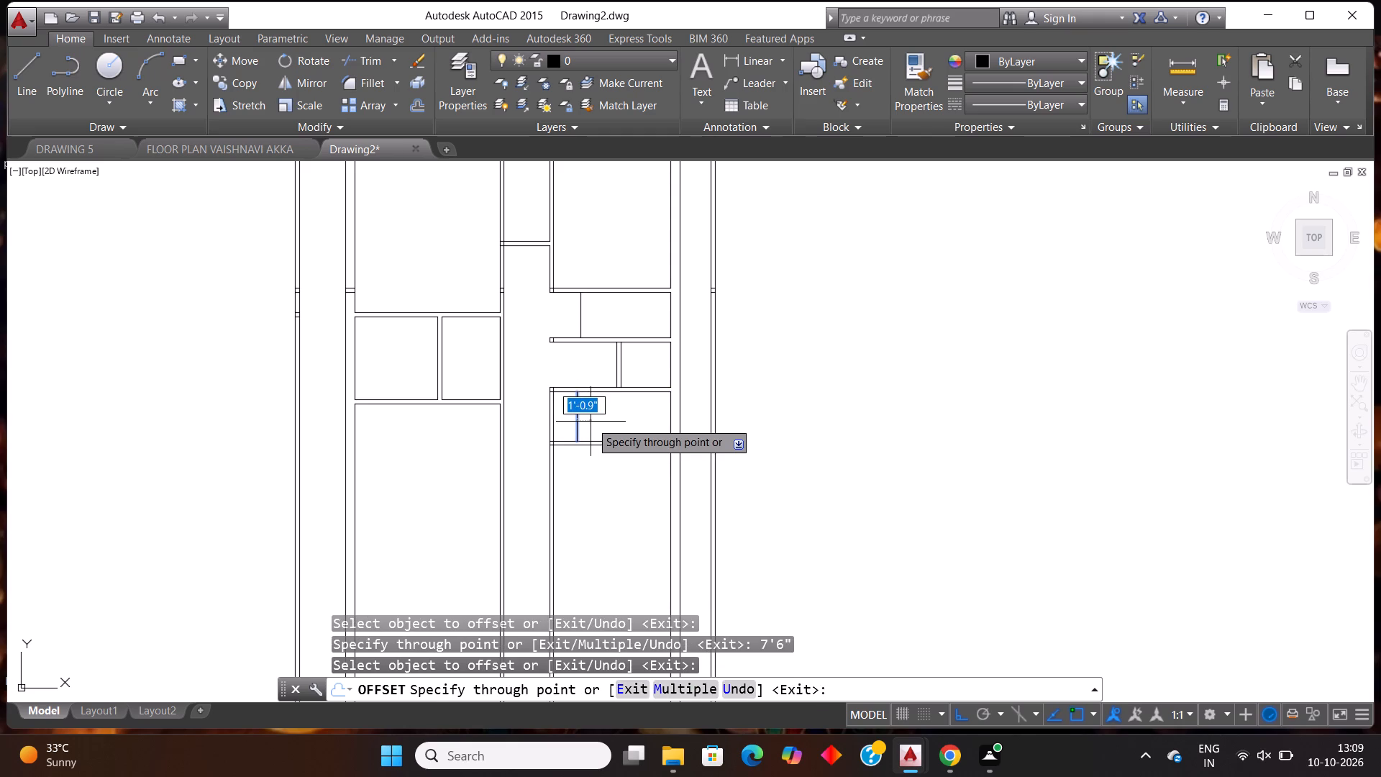
{"action": "type", "text": "4\""}
{"action": "key", "text": "Return"}
{"action": "key", "text": "Escape"}
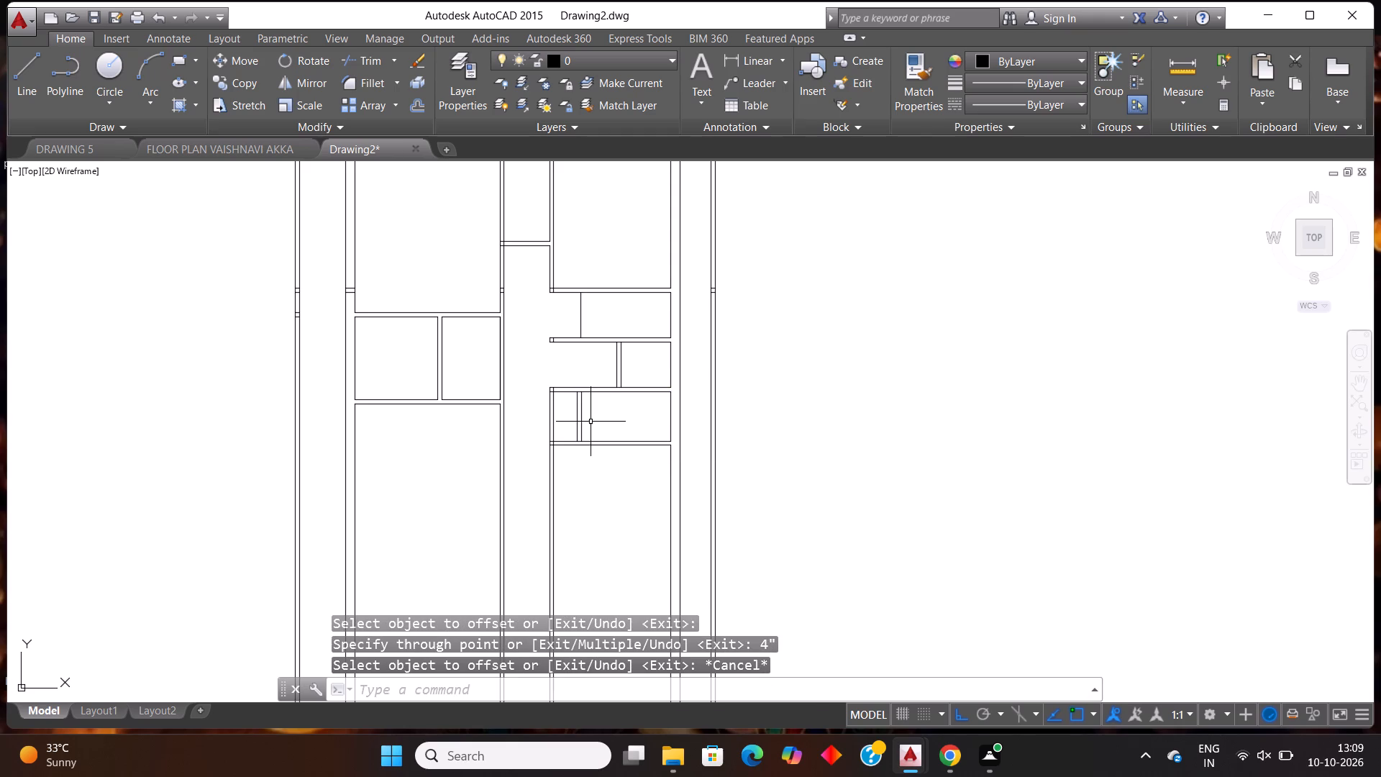
Trim both lines of the fourth vertical wall between the fourth bay's third and fourth horizontal walls.
{"action": "type", "text": "tr"}
{"action": "key", "text": "Return"}
{"action": "key", "text": "Return"}
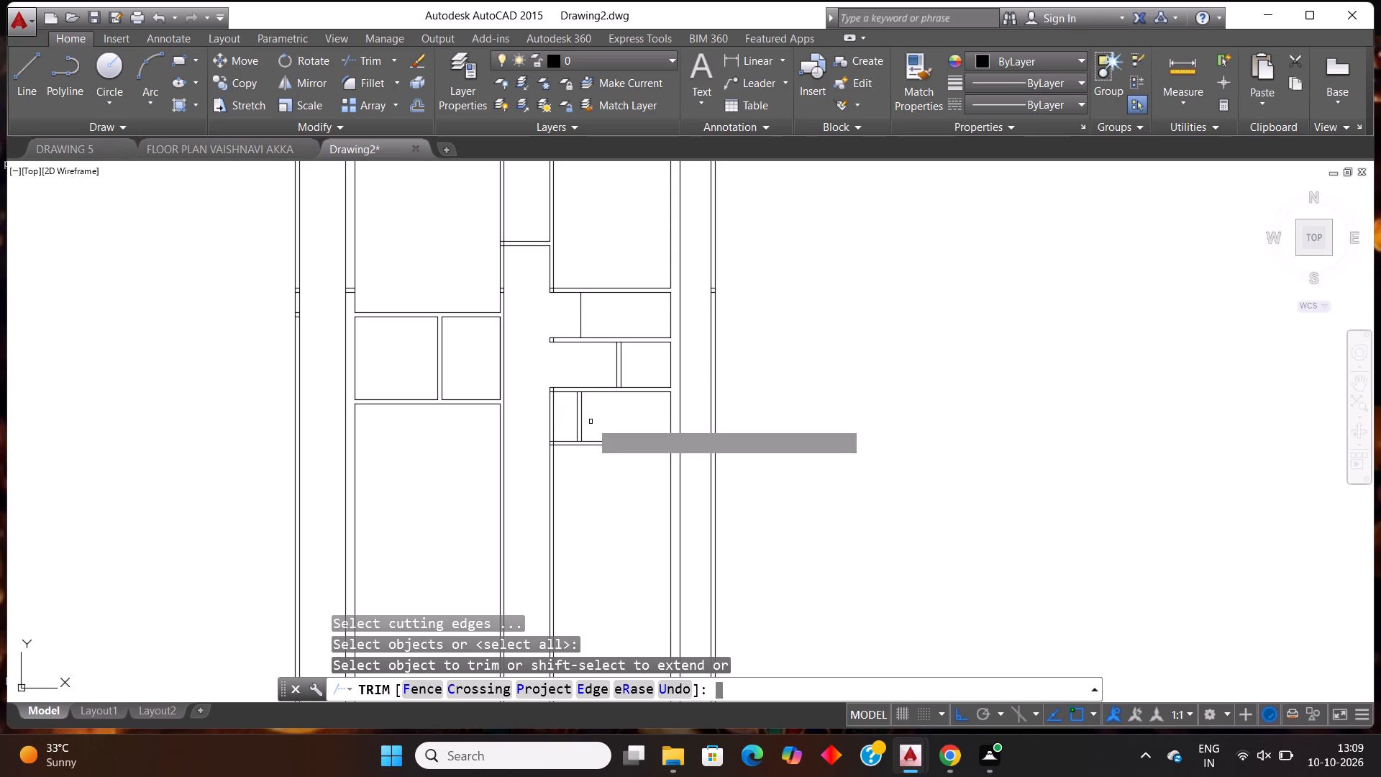
{"action": "left_click", "coordinate": [560, 417]}
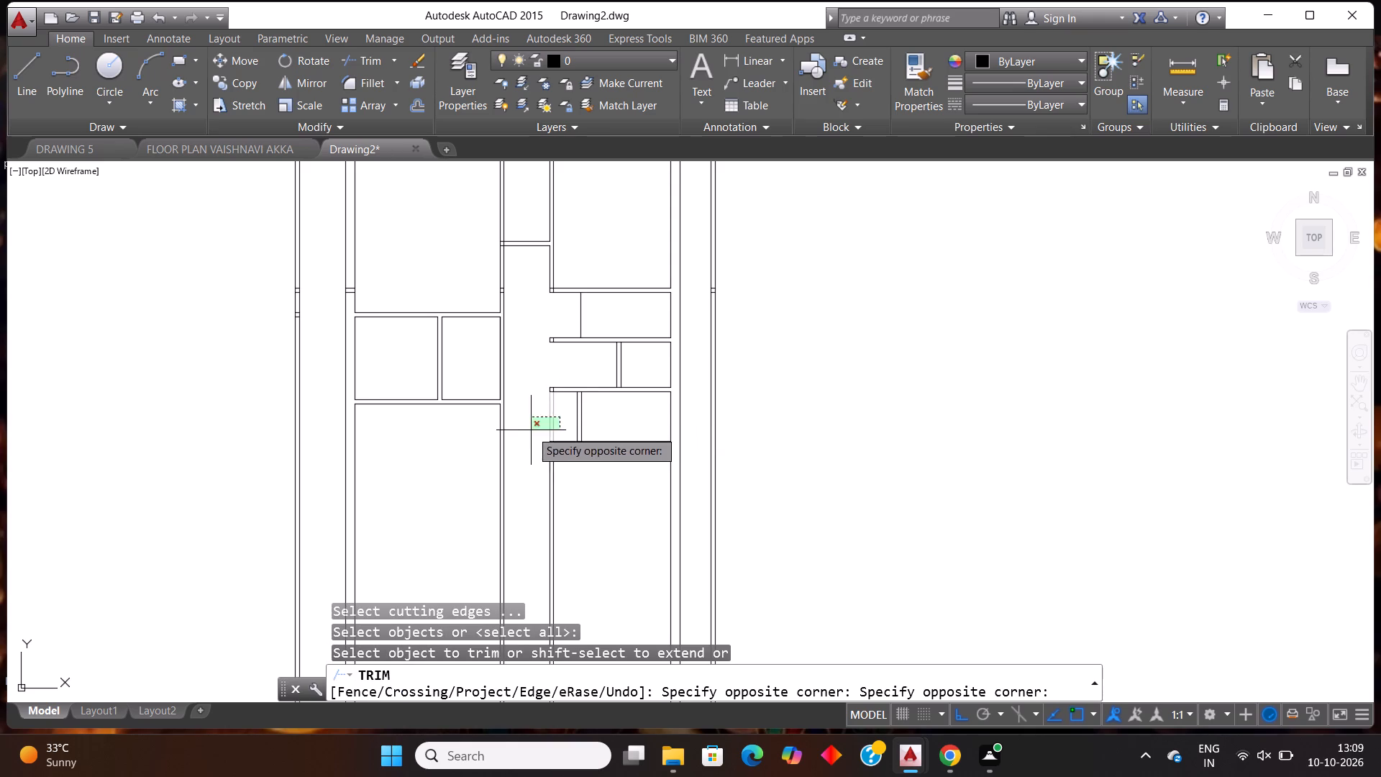
{"action": "left_click", "coordinate": [531, 430]}
{"action": "scroll", "coordinate": [691, 378], "scroll_direction": "down", "scroll_amount": 3}
{"action": "scroll", "coordinate": [772, 414], "scroll_direction": "up", "scroll_amount": 2}
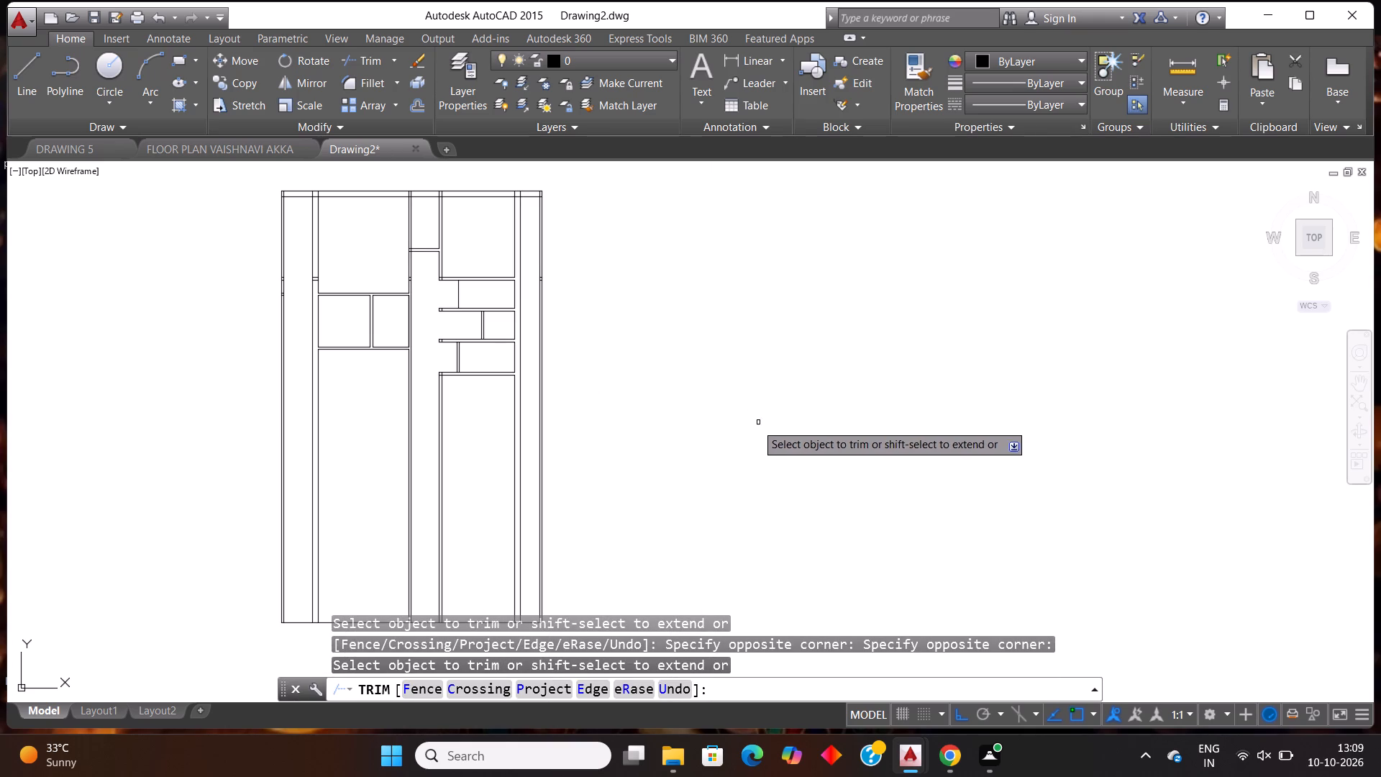
{"action": "scroll", "coordinate": [450, 332], "scroll_direction": "up", "scroll_amount": 2}
{"action": "scroll", "coordinate": [450, 332], "scroll_direction": "down", "scroll_amount": 2}
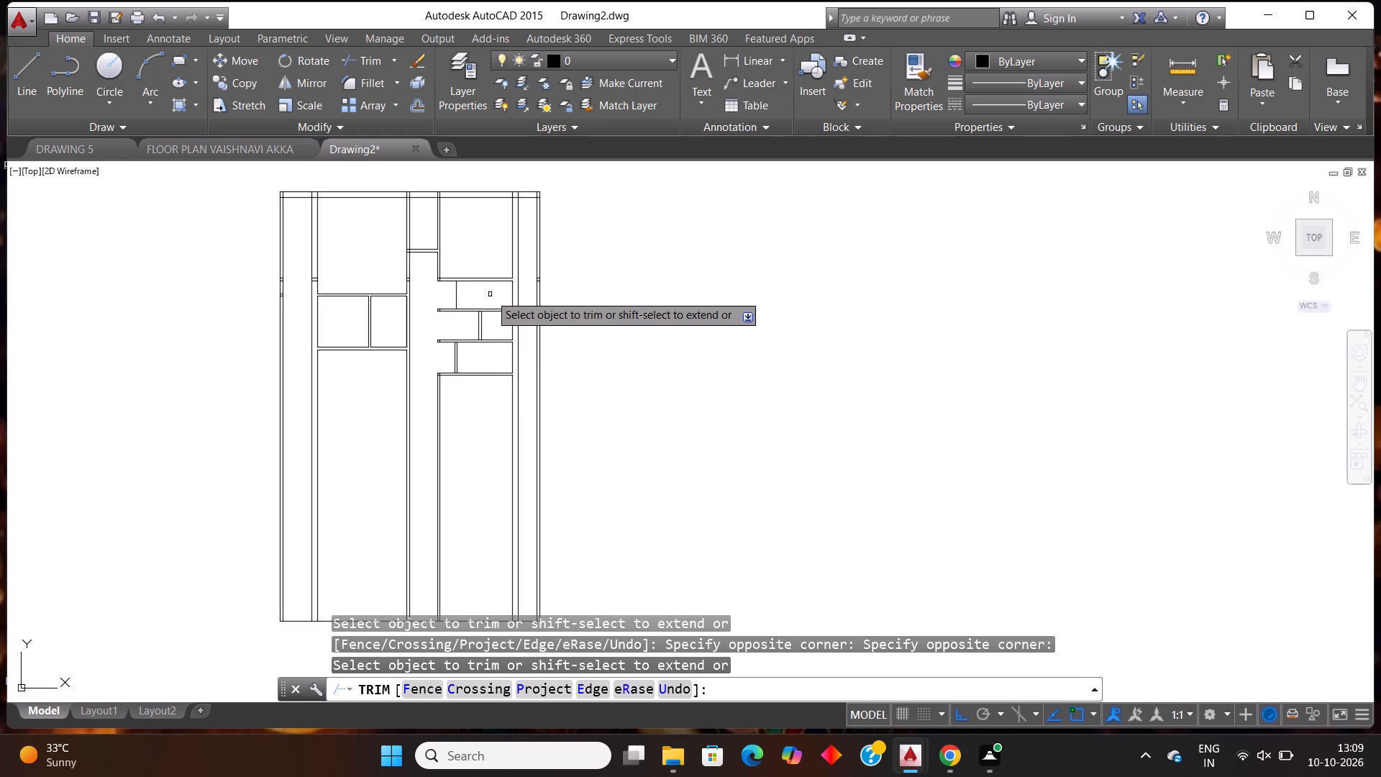
{"action": "key", "text": "Escape"}
Erase the two leftover short vertical segments inside the left ends of the fourth bay's second and third horizontal walls.
{"action": "scroll", "coordinate": [471, 383], "scroll_direction": "up", "scroll_amount": 1}
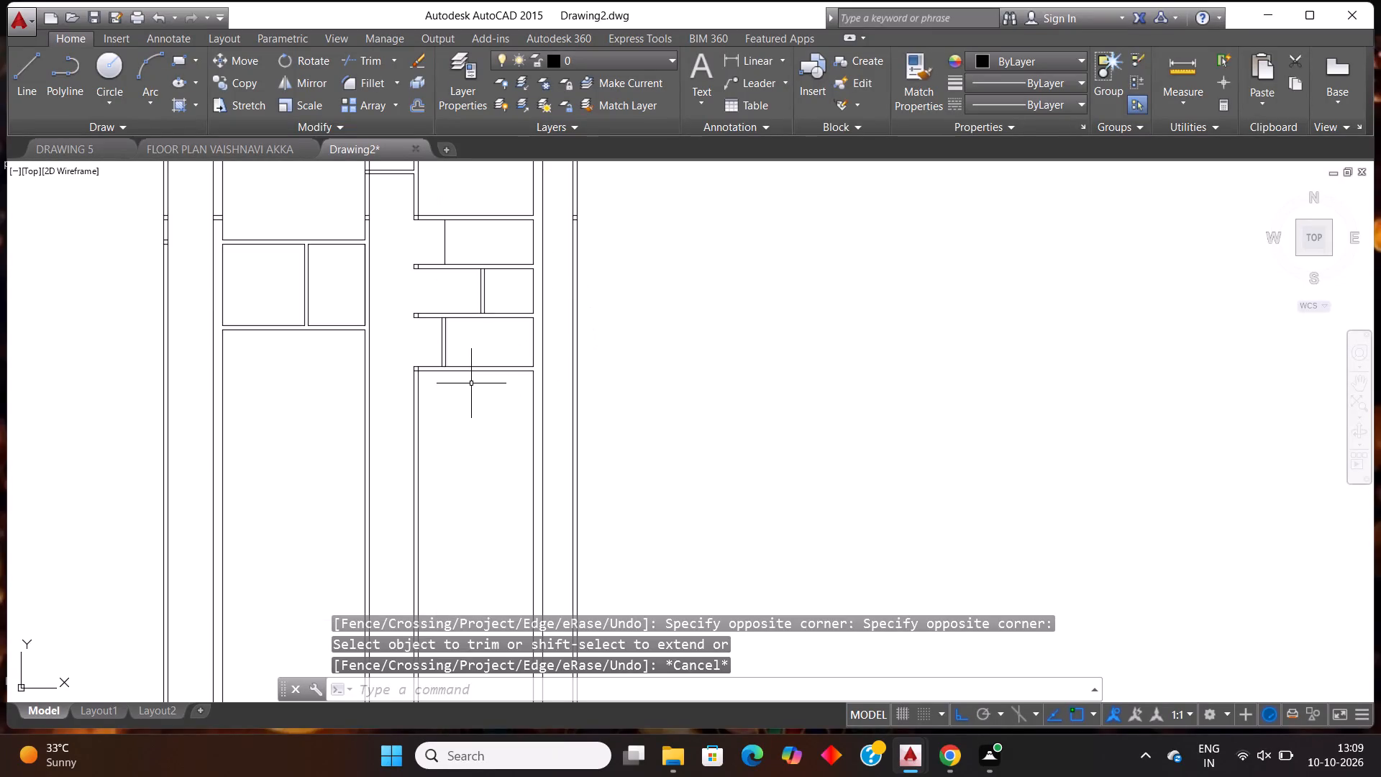
{"action": "scroll", "coordinate": [421, 312], "scroll_direction": "up", "scroll_amount": 3}
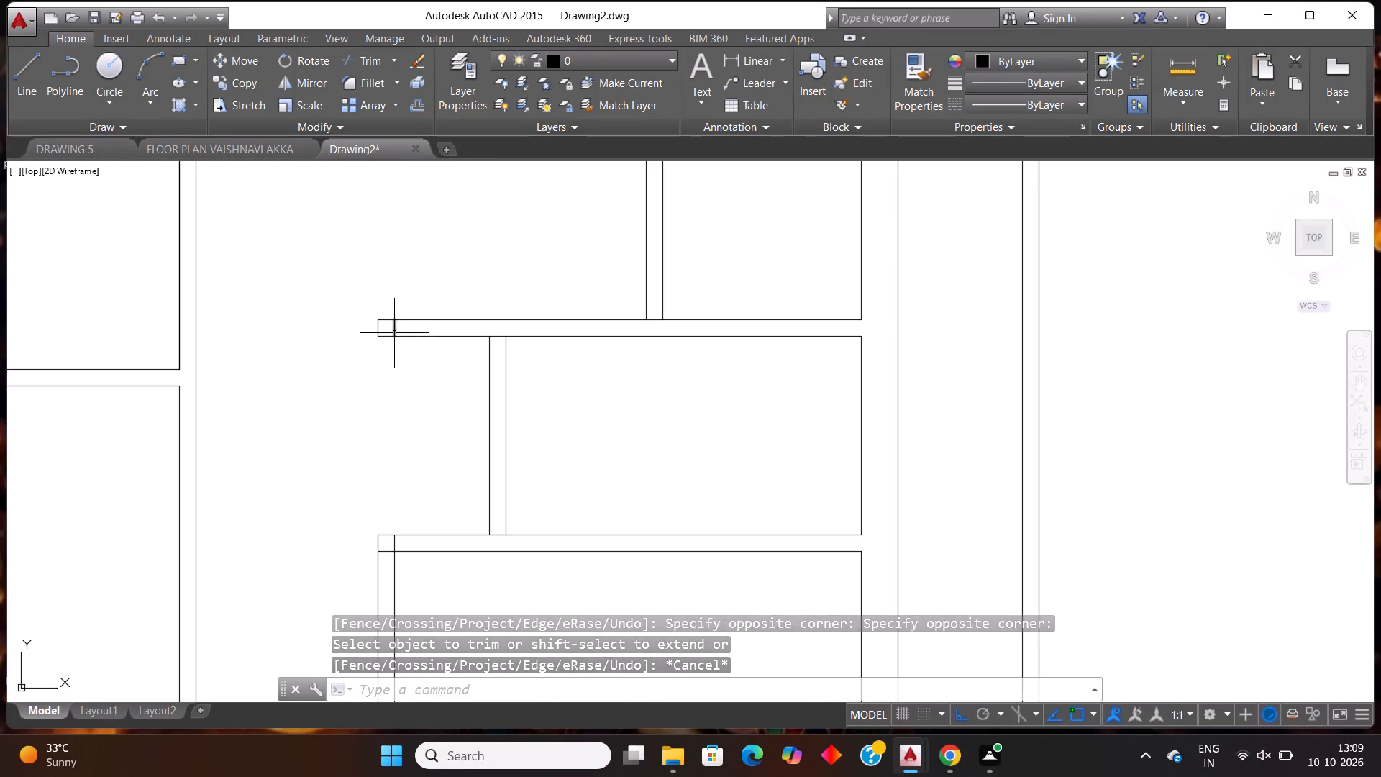
{"action": "left_click", "coordinate": [394, 333]}
{"action": "scroll", "coordinate": [488, 319], "scroll_direction": "down", "scroll_amount": 2}
{"action": "scroll", "coordinate": [470, 250], "scroll_direction": "up", "scroll_amount": 1}
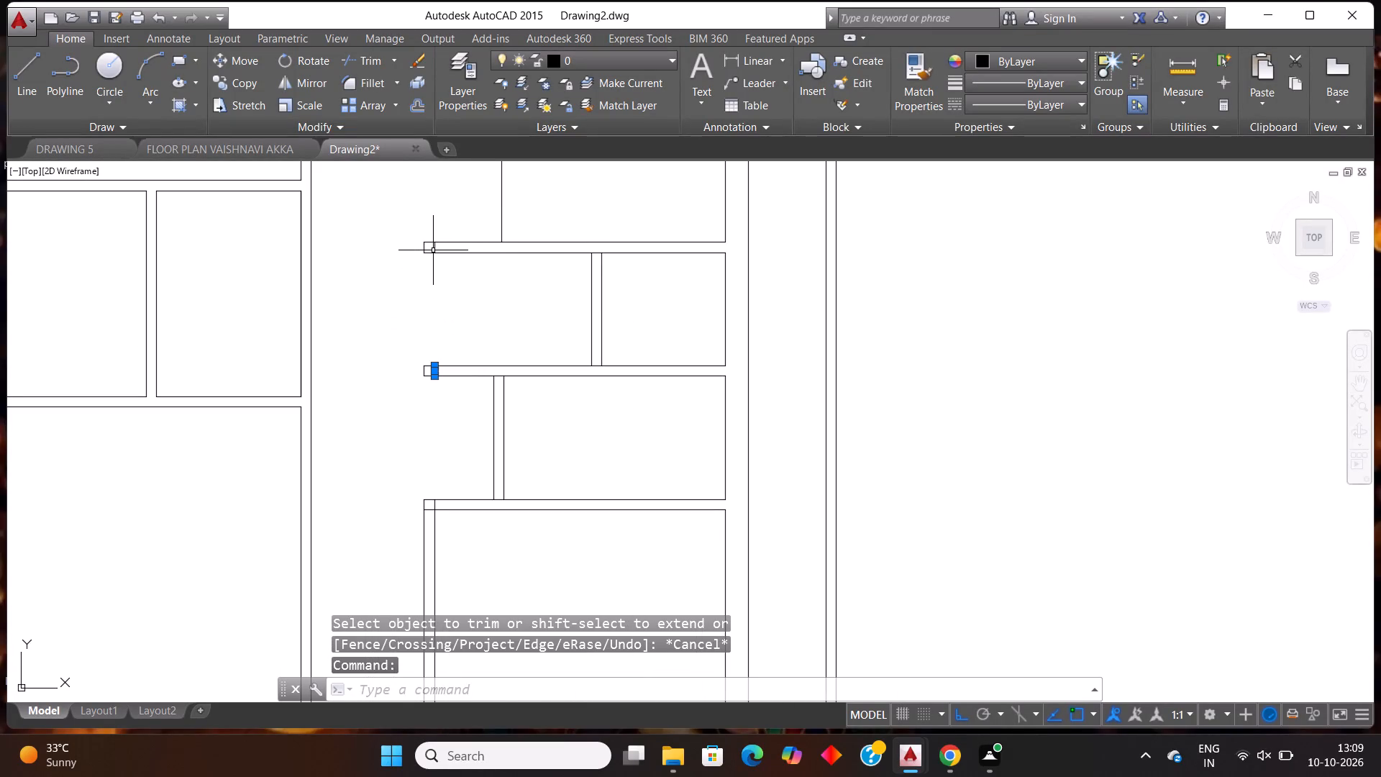
{"action": "left_click", "coordinate": [449, 245]}
{"action": "left_click", "coordinate": [429, 251]}
{"action": "scroll", "coordinate": [503, 312], "scroll_direction": "down", "scroll_amount": 2}
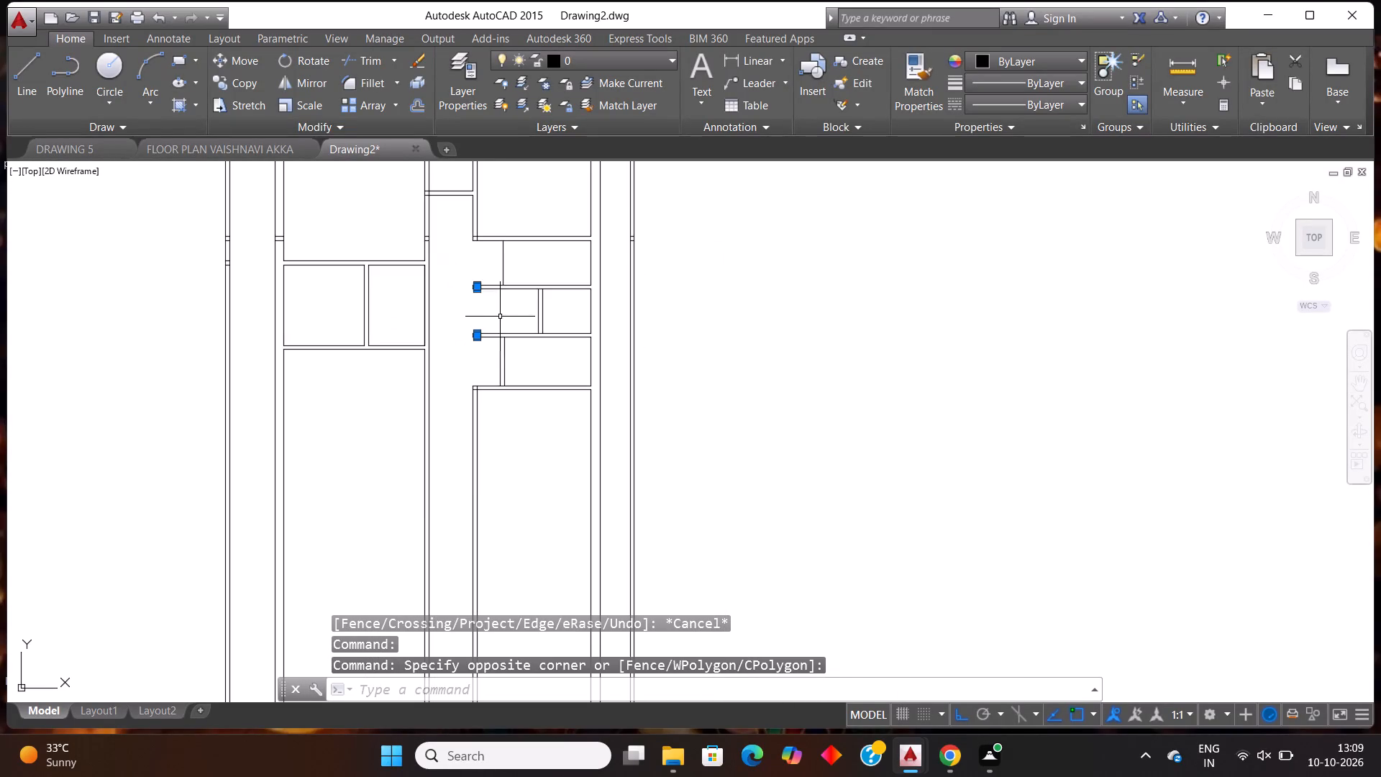
{"action": "scroll", "coordinate": [475, 214], "scroll_direction": "up", "scroll_amount": 1}
{"action": "key", "text": "Delete"}
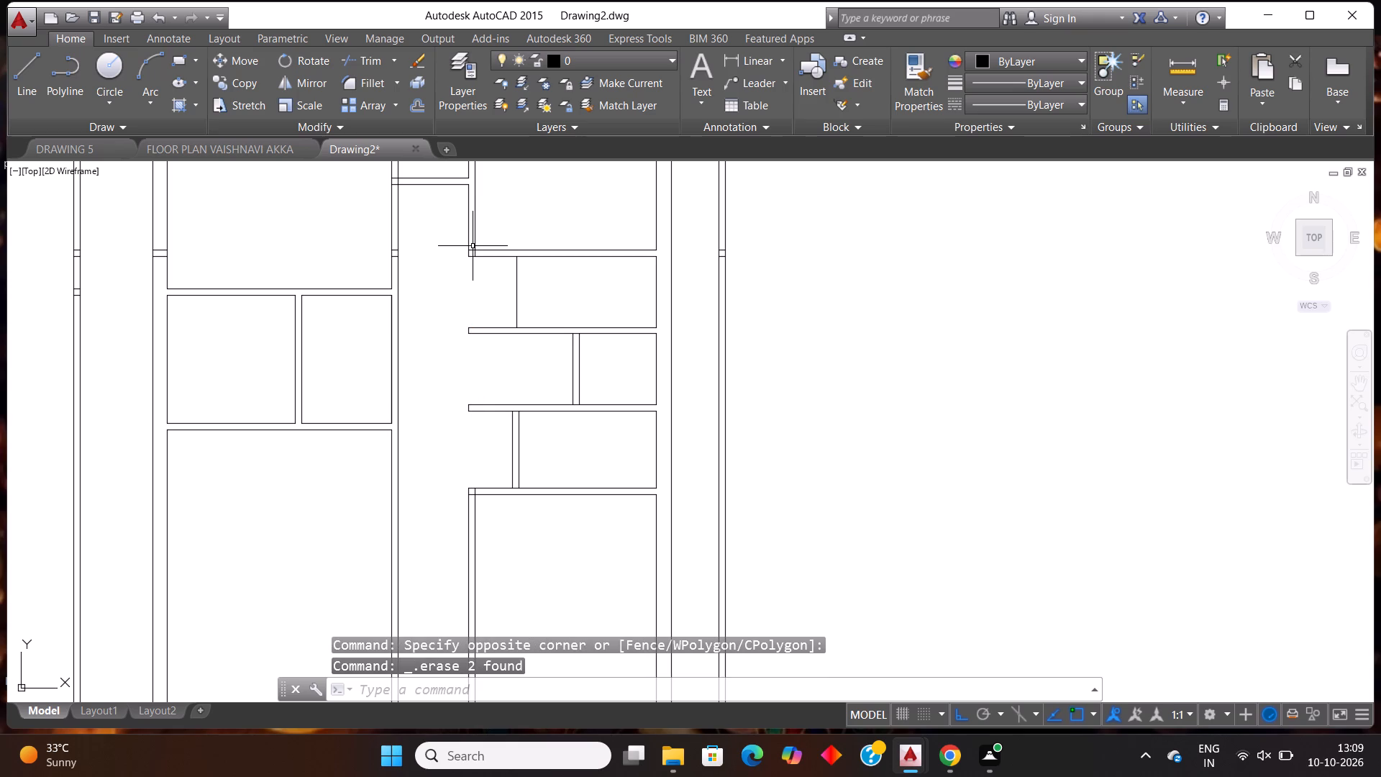
Erase the single vertical partition line between the fourth bay's first and second horizontal walls.
{"action": "scroll", "coordinate": [533, 256], "scroll_direction": "down", "scroll_amount": 2}
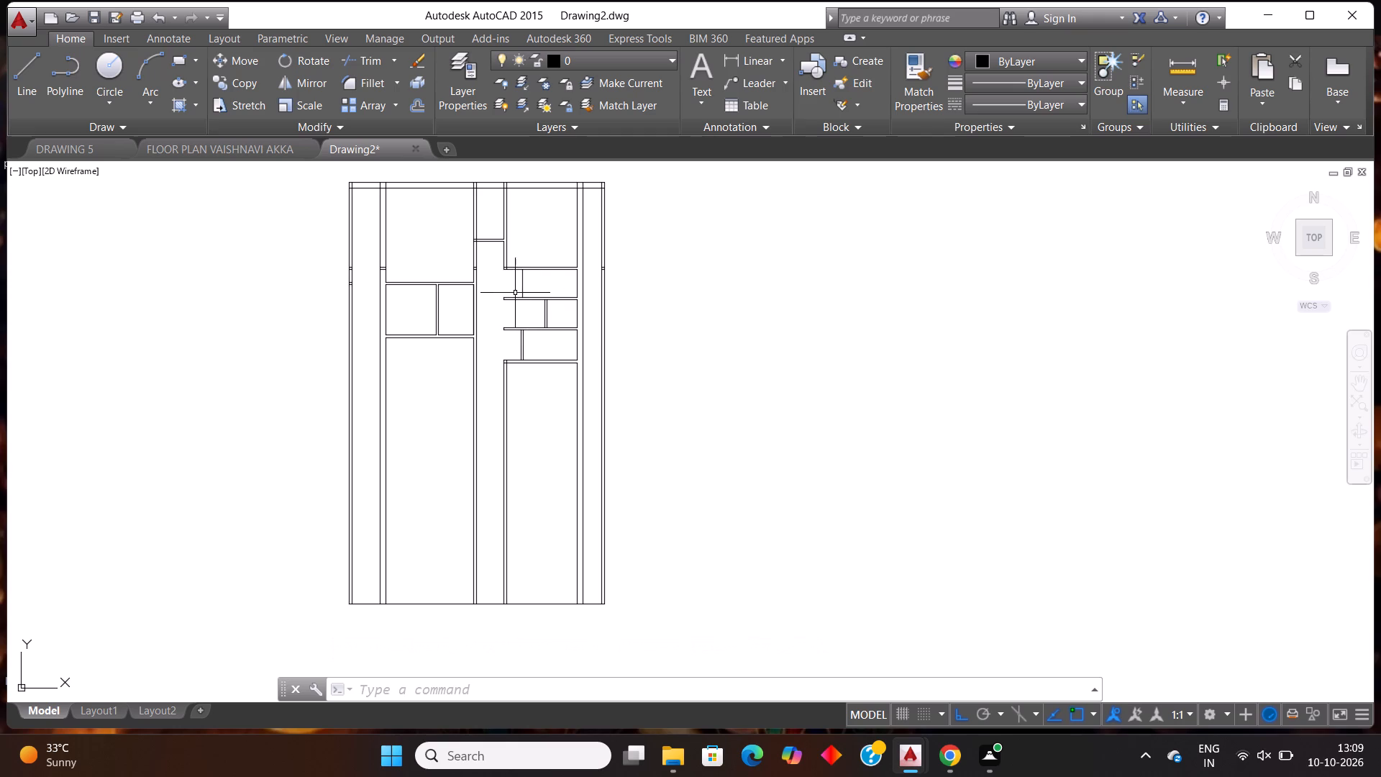
{"action": "left_click", "coordinate": [523, 286]}
{"action": "key", "text": "Delete"}
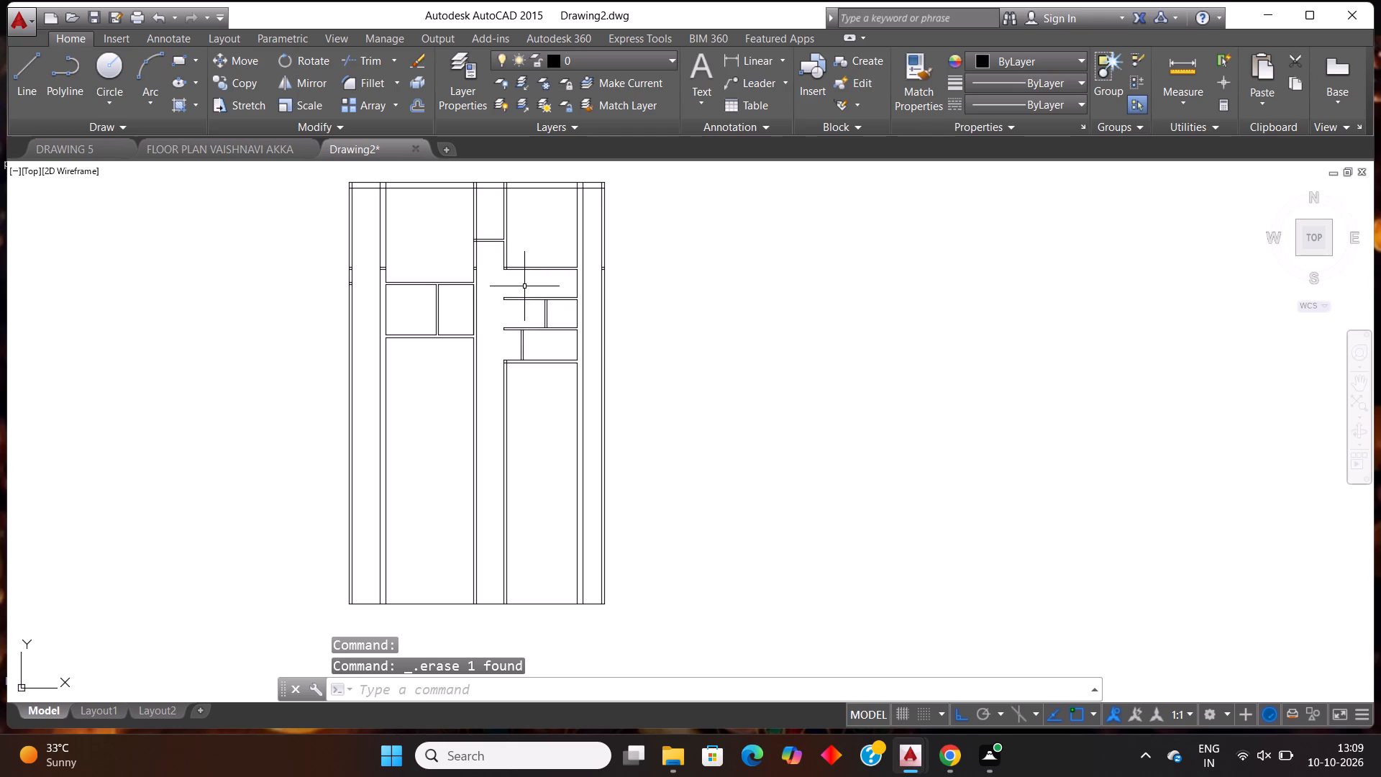
Offset the lower line of the fourth bay's fourth horizontal wall 17' downward.
{"action": "scroll", "coordinate": [623, 340], "scroll_direction": "down", "scroll_amount": 1}
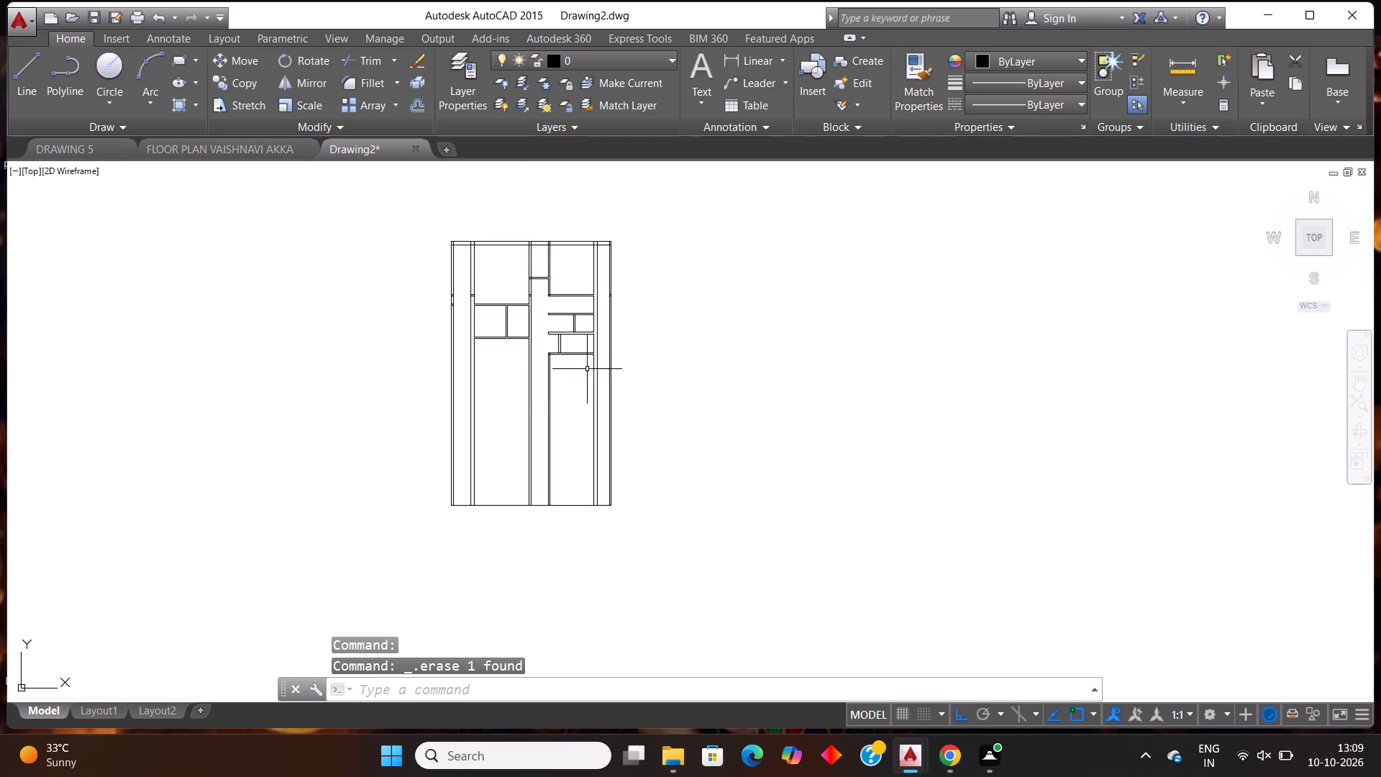
{"action": "scroll", "coordinate": [549, 413], "scroll_direction": "up", "scroll_amount": 1}
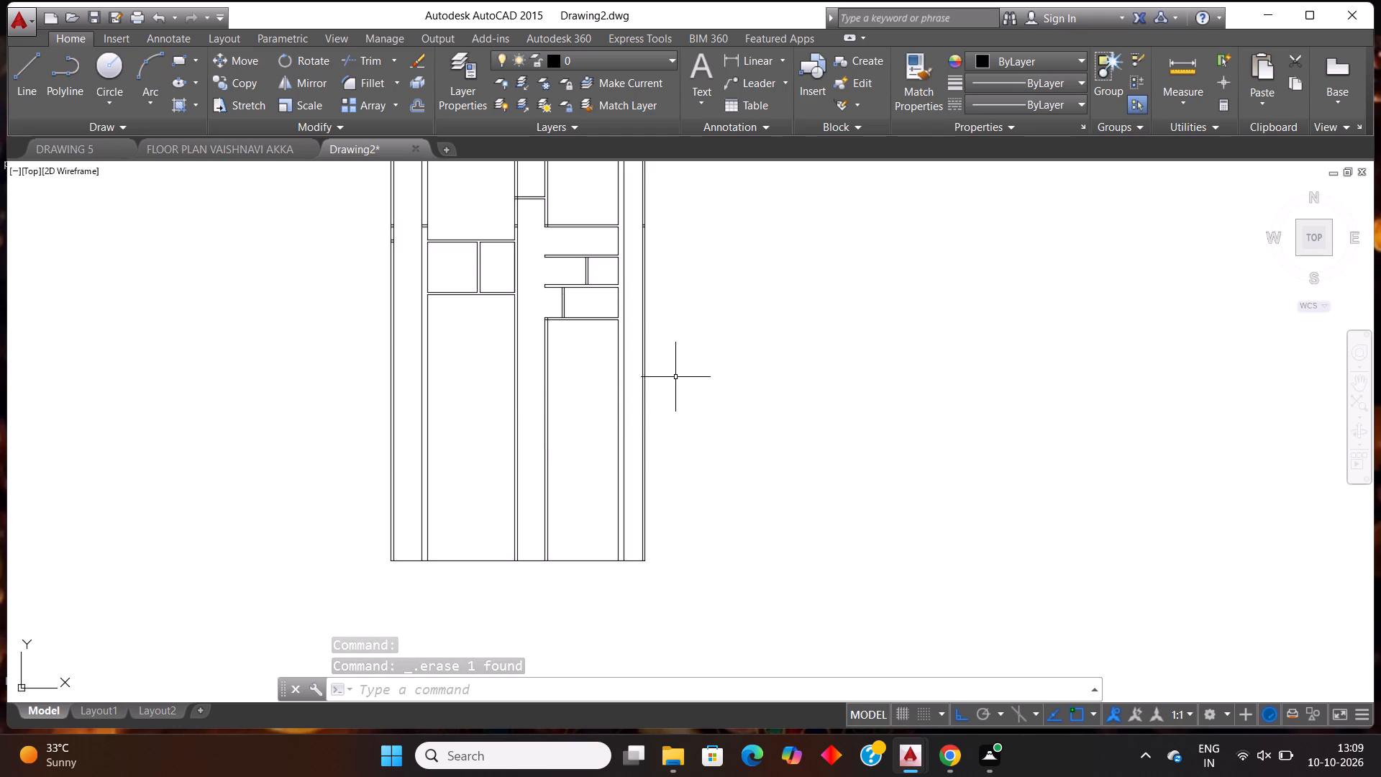
{"action": "key", "text": "Escape"}
{"action": "type", "text": "off"}
{"action": "key", "text": "Return"}
{"action": "key", "text": "Return"}
{"action": "scroll", "coordinate": [588, 281], "scroll_direction": "up", "scroll_amount": 1}
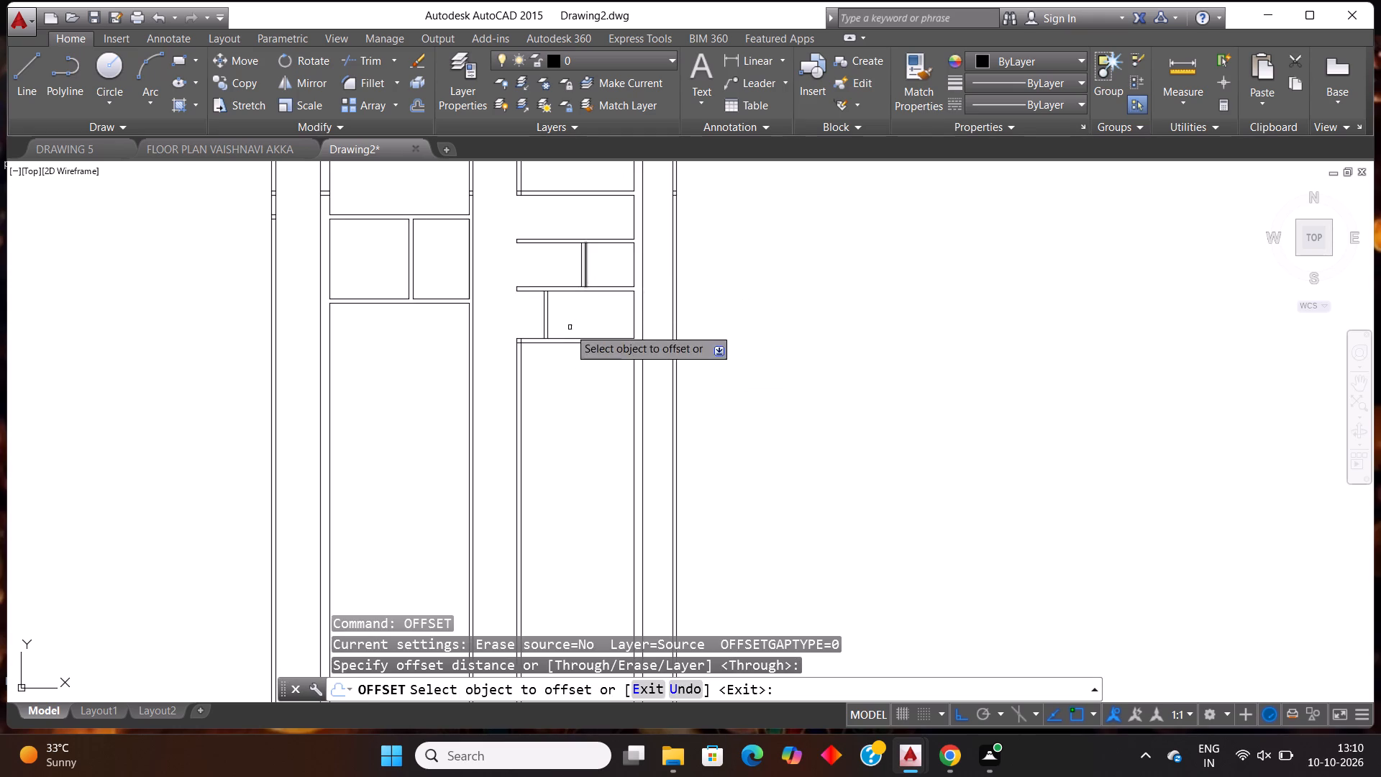
{"action": "scroll", "coordinate": [546, 372], "scroll_direction": "up", "scroll_amount": 1}
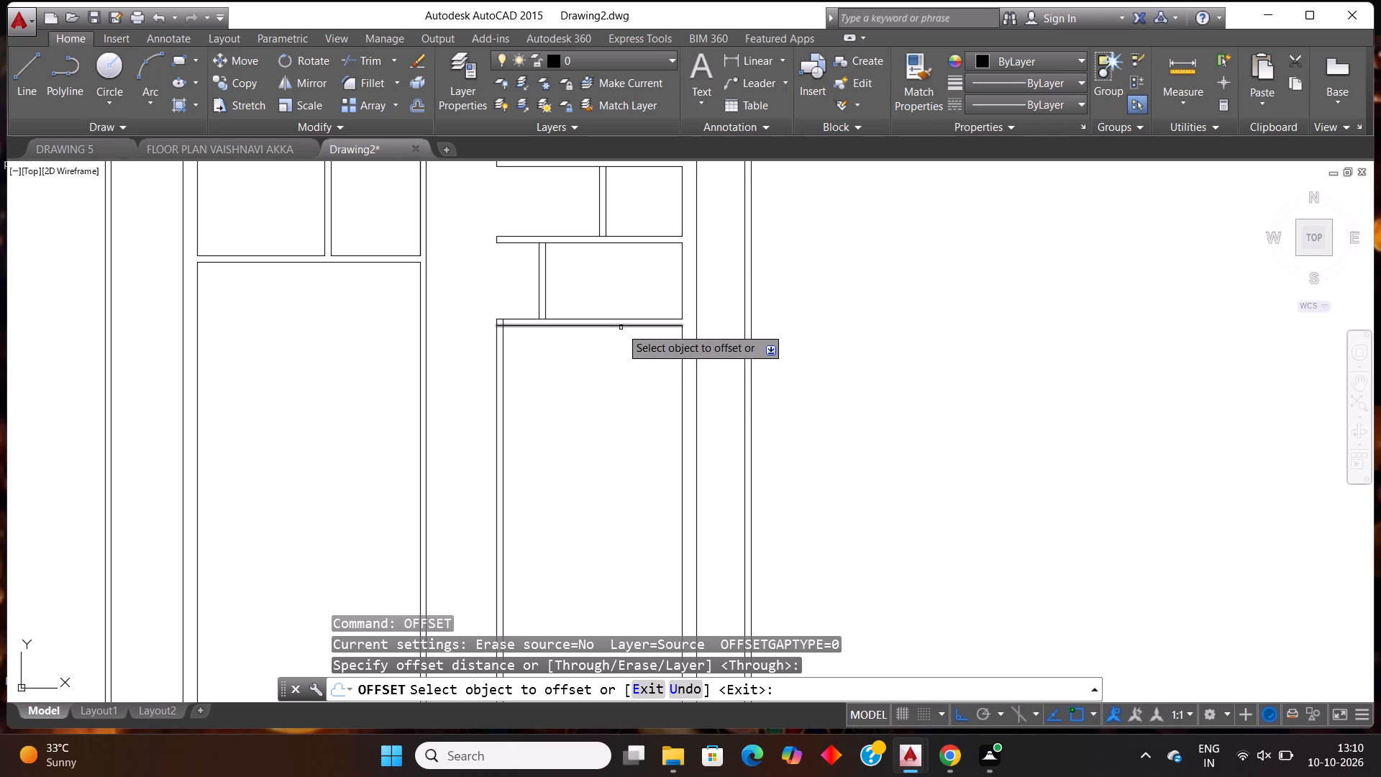
{"action": "left_click", "coordinate": [621, 327]}
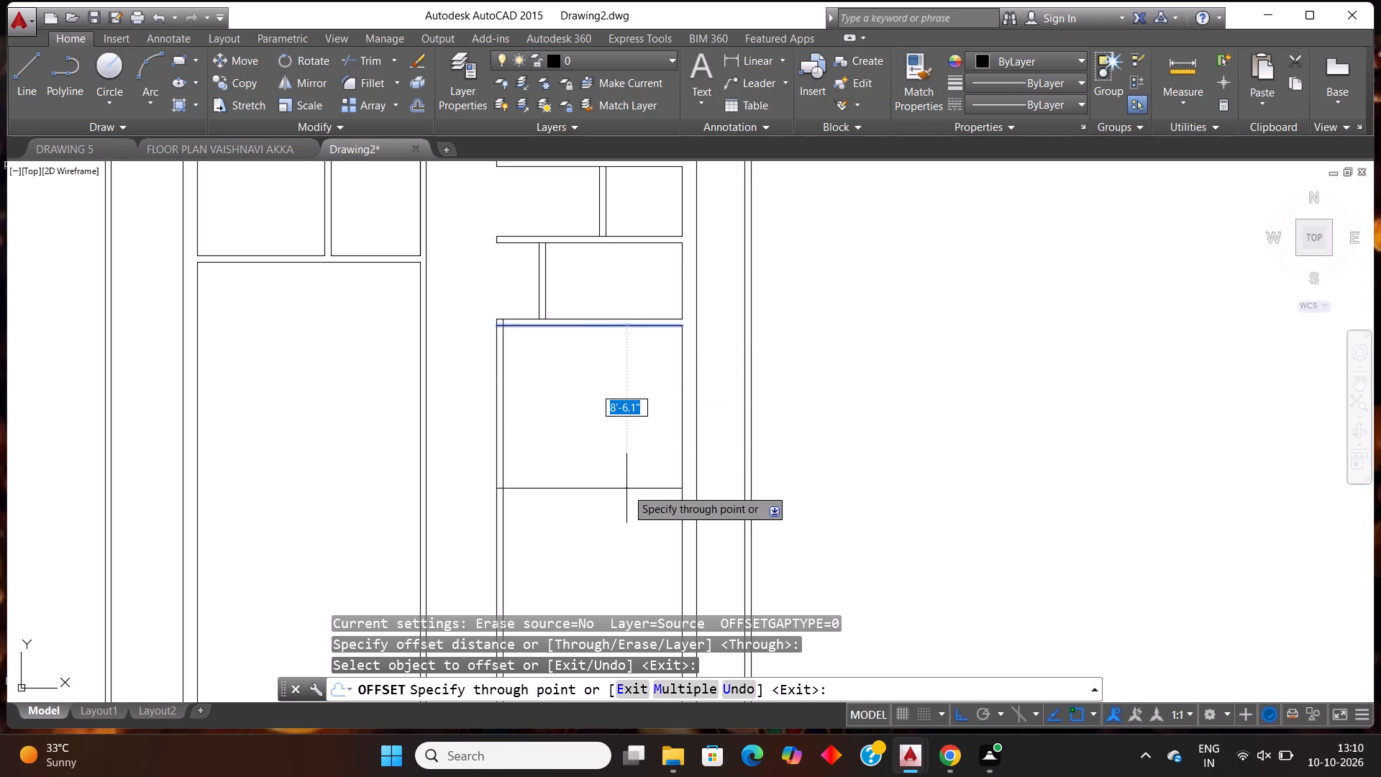
{"action": "type", "text": "17'"}
{"action": "key", "text": "Return"}
Offset the new horizontal line 9" downward to give the fourth bay's fifth horizontal wall its thickness.
{"action": "scroll", "coordinate": [632, 486], "scroll_direction": "down", "scroll_amount": 3}
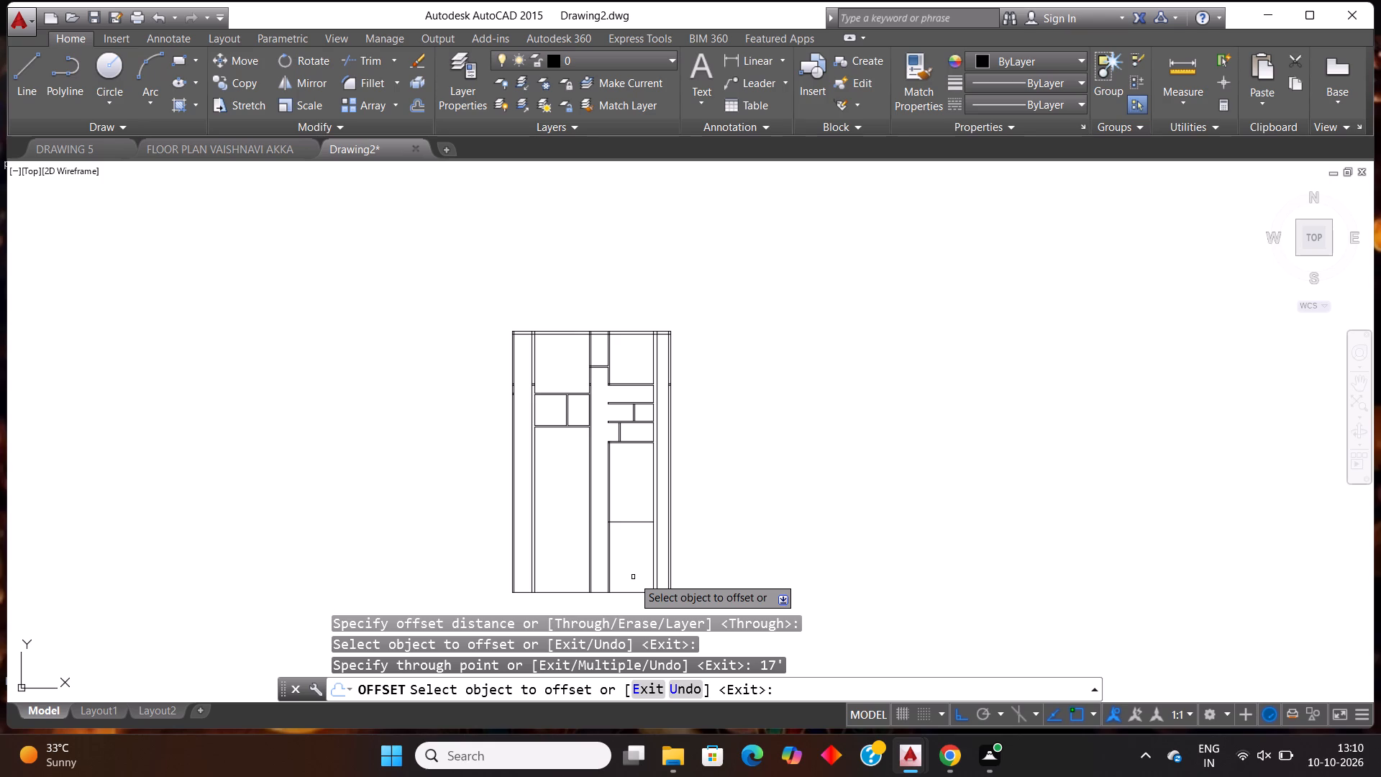
{"action": "scroll", "coordinate": [602, 498], "scroll_direction": "down", "scroll_amount": 1}
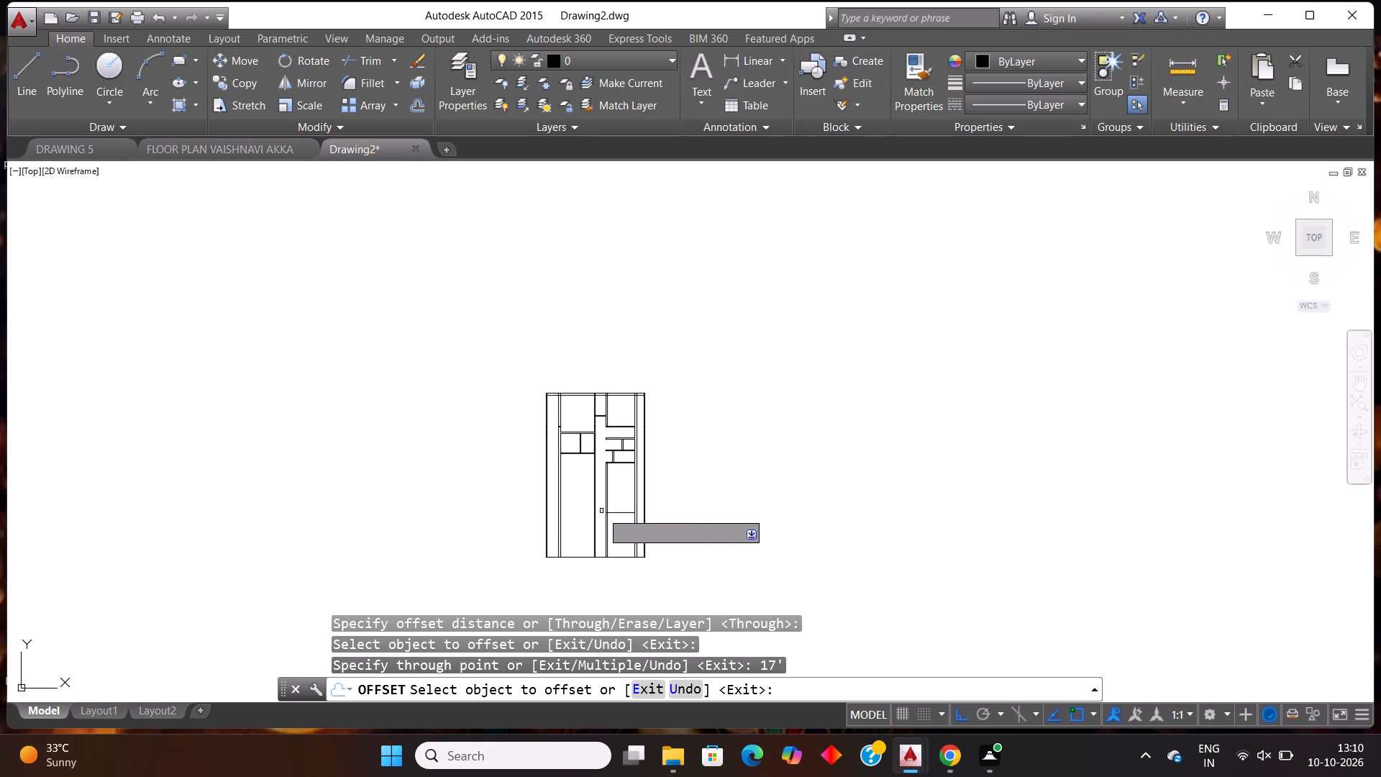
{"action": "scroll", "coordinate": [612, 539], "scroll_direction": "up", "scroll_amount": 1}
{"action": "left_click", "coordinate": [626, 496]}
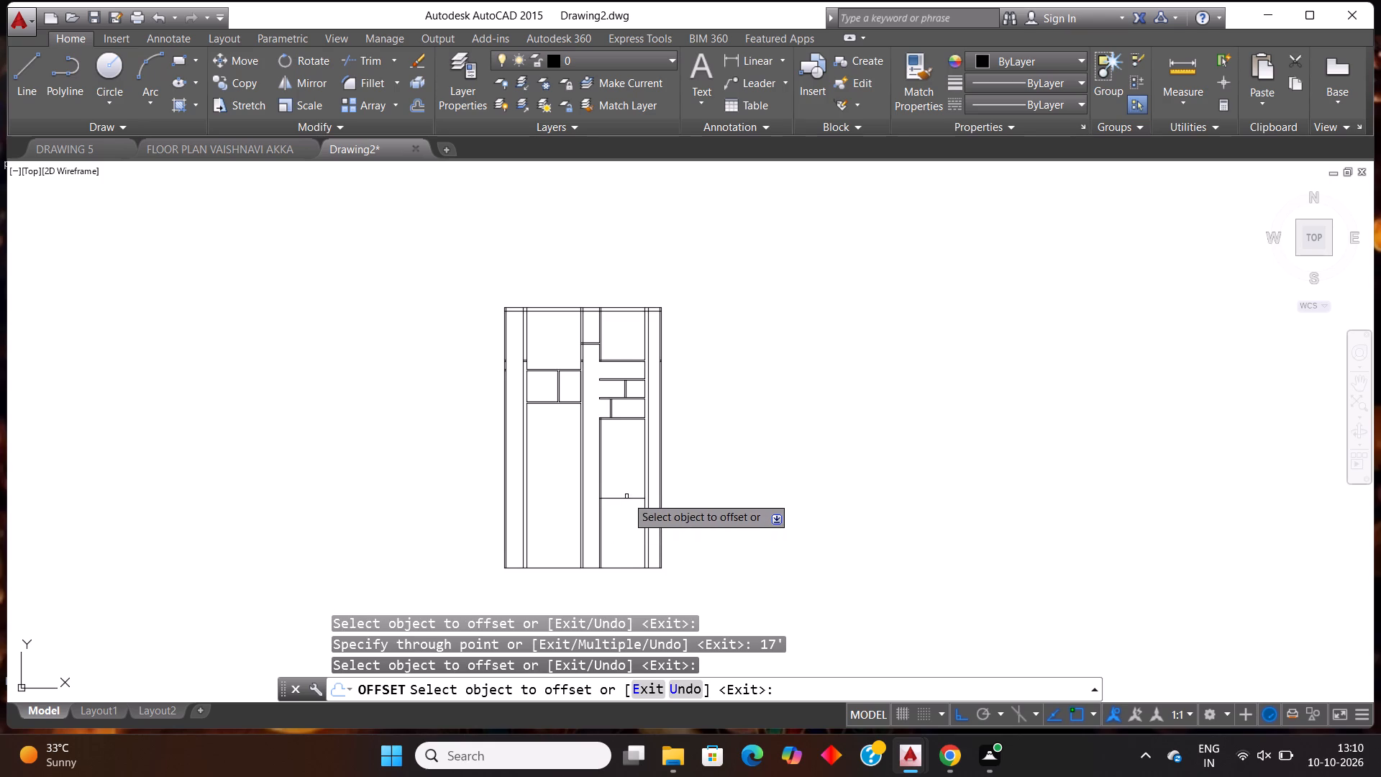
{"action": "left_click", "coordinate": [626, 498]}
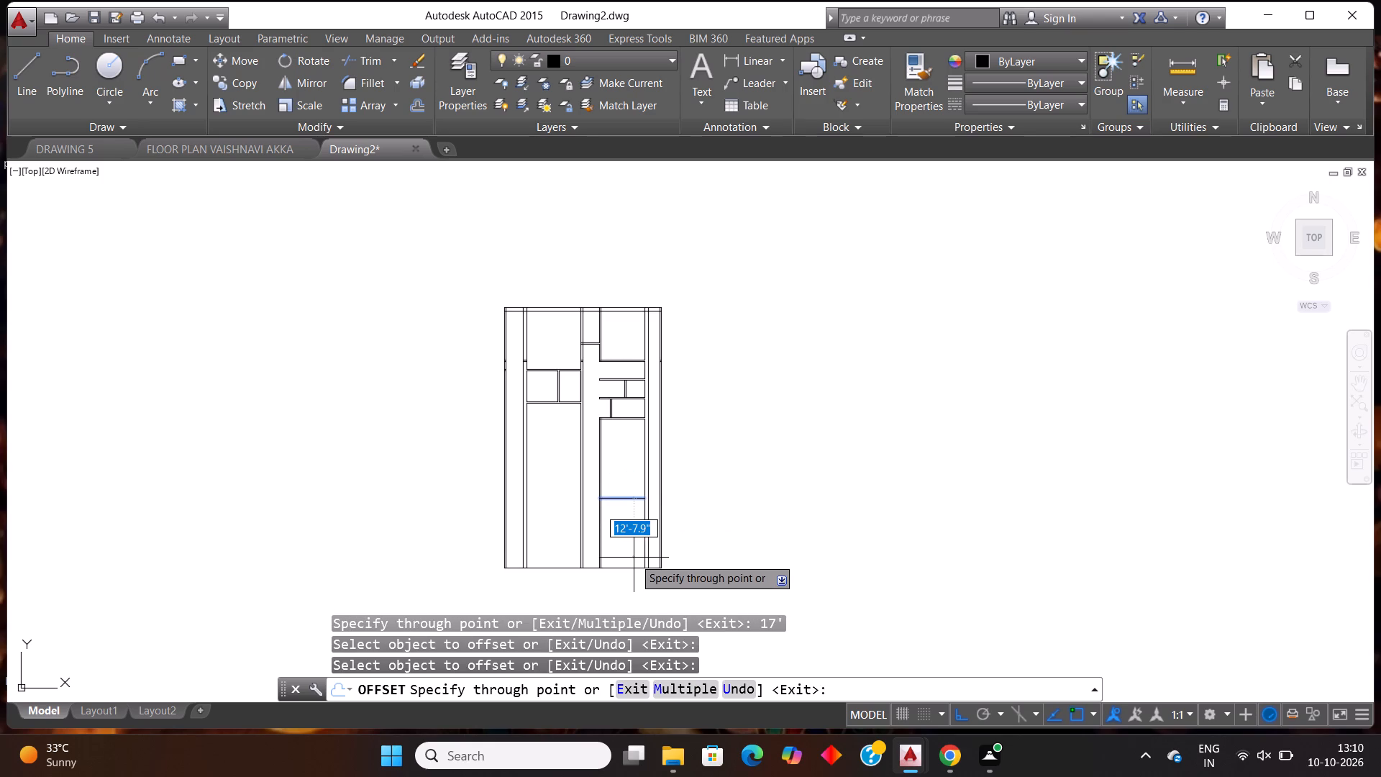
{"action": "type", "text": "9\""}
{"action": "key", "text": "Return"}
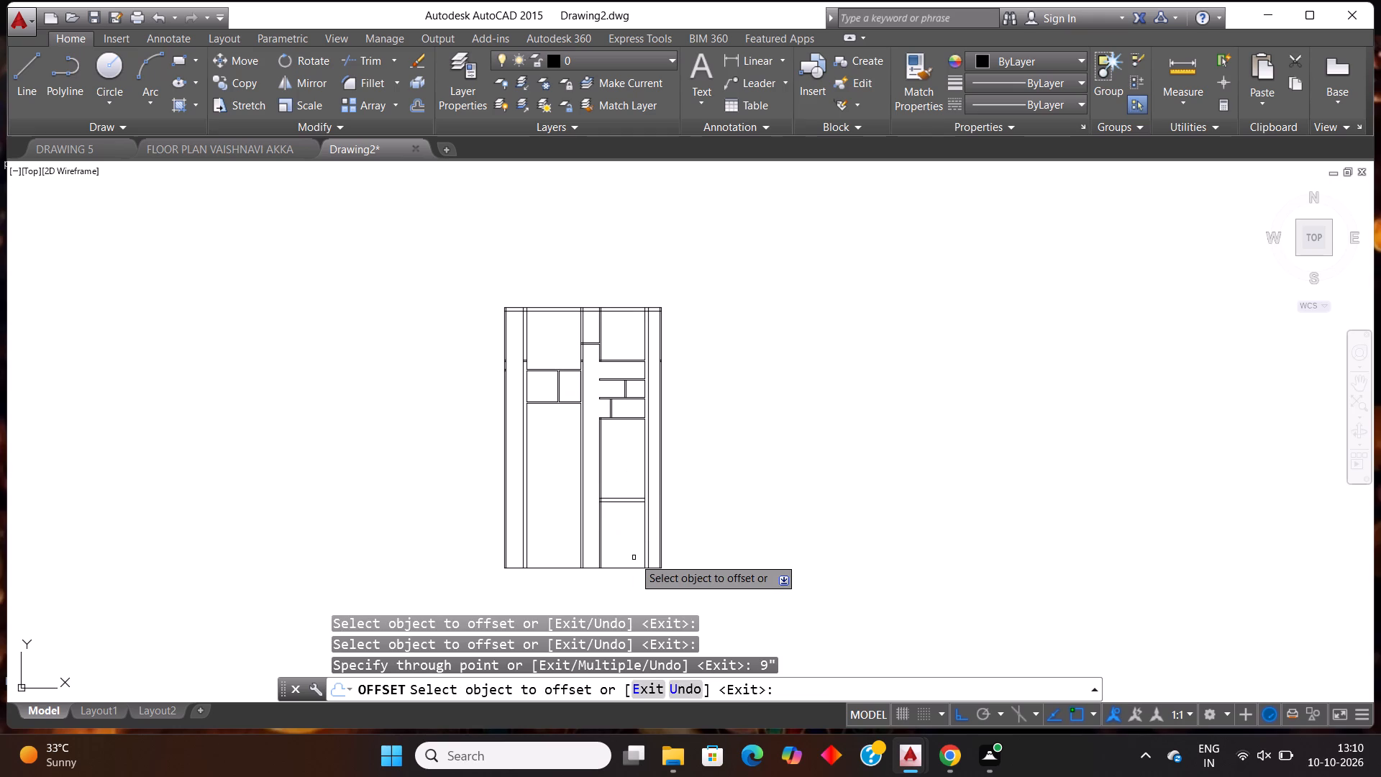
Offset the lower line of the fourth bay's 9" horizontal wall 4' downward.
{"action": "scroll", "coordinate": [627, 535], "scroll_direction": "up", "scroll_amount": 1}
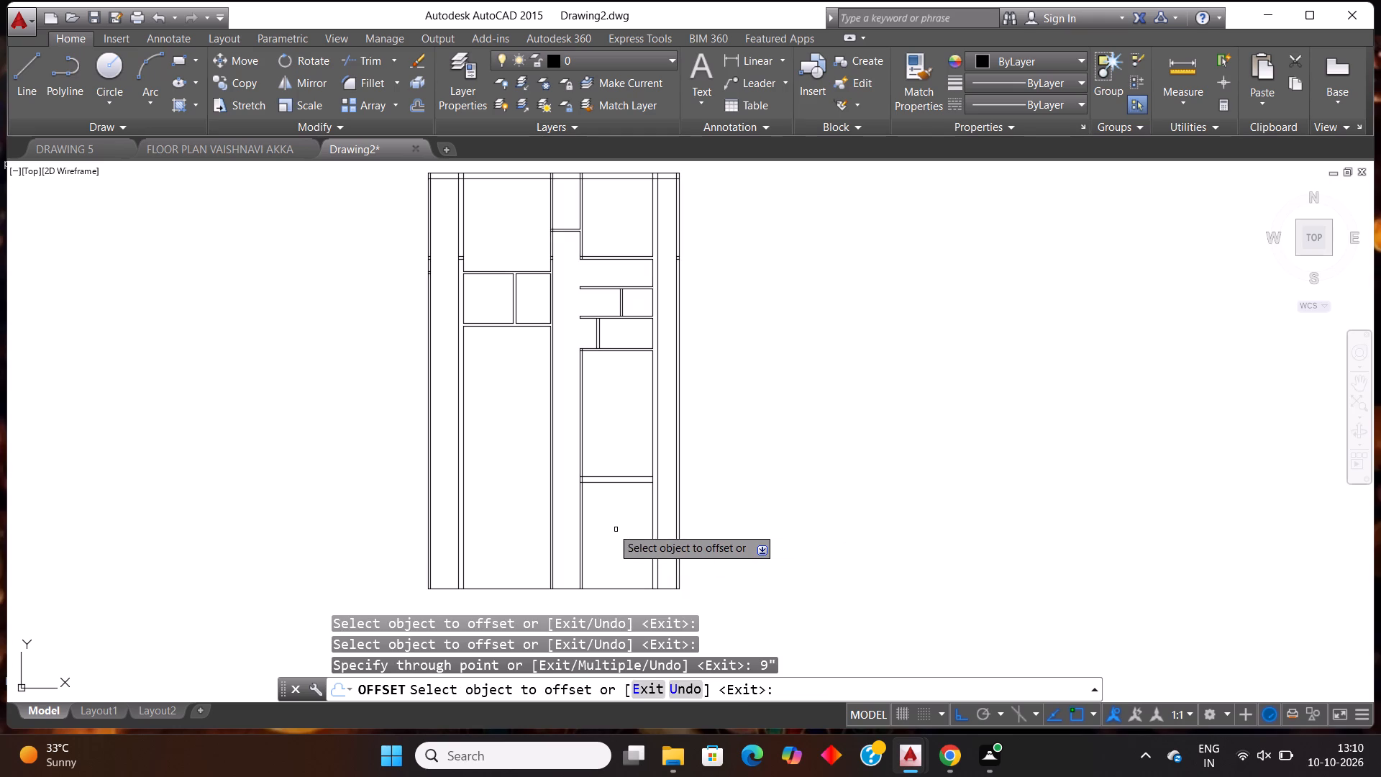
{"action": "left_click", "coordinate": [638, 483]}
{"action": "type", "text": "4'"}
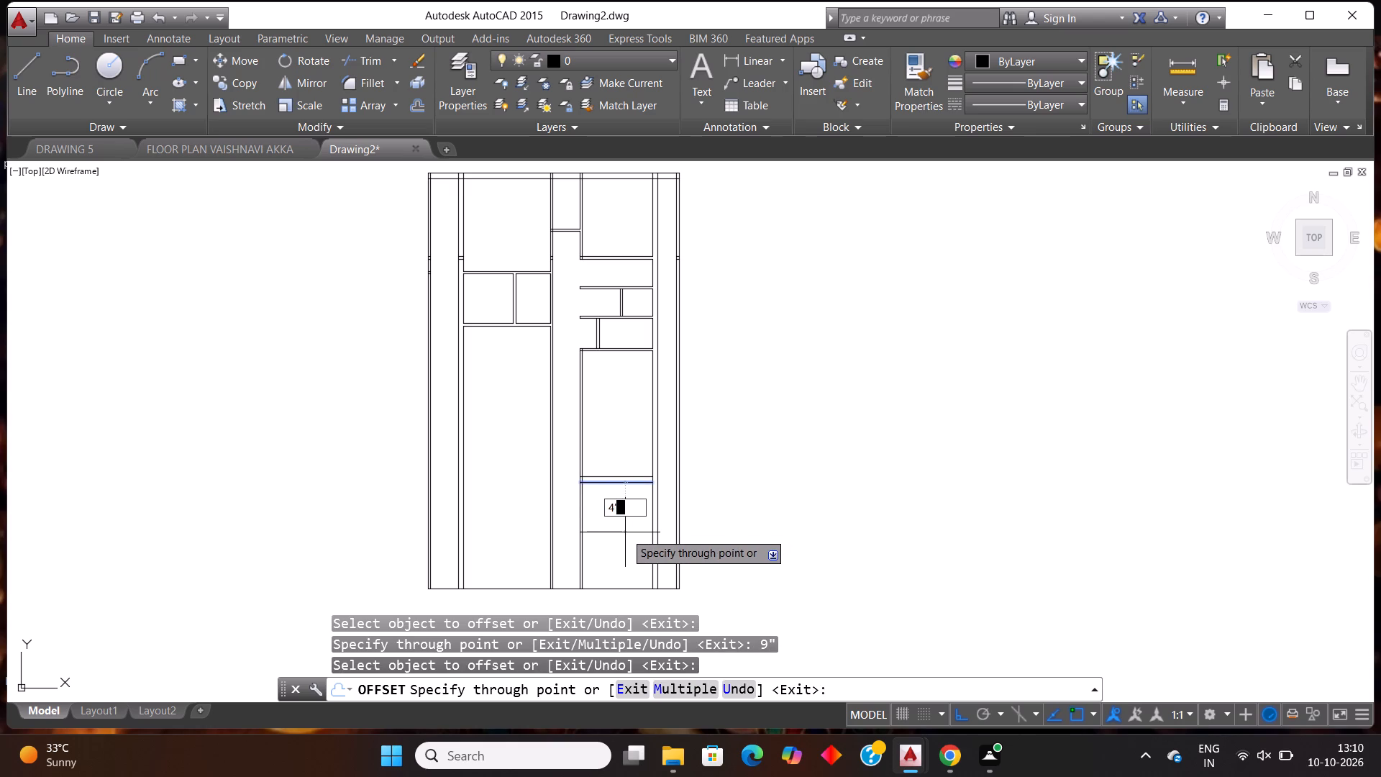
{"action": "key", "text": "Return"}
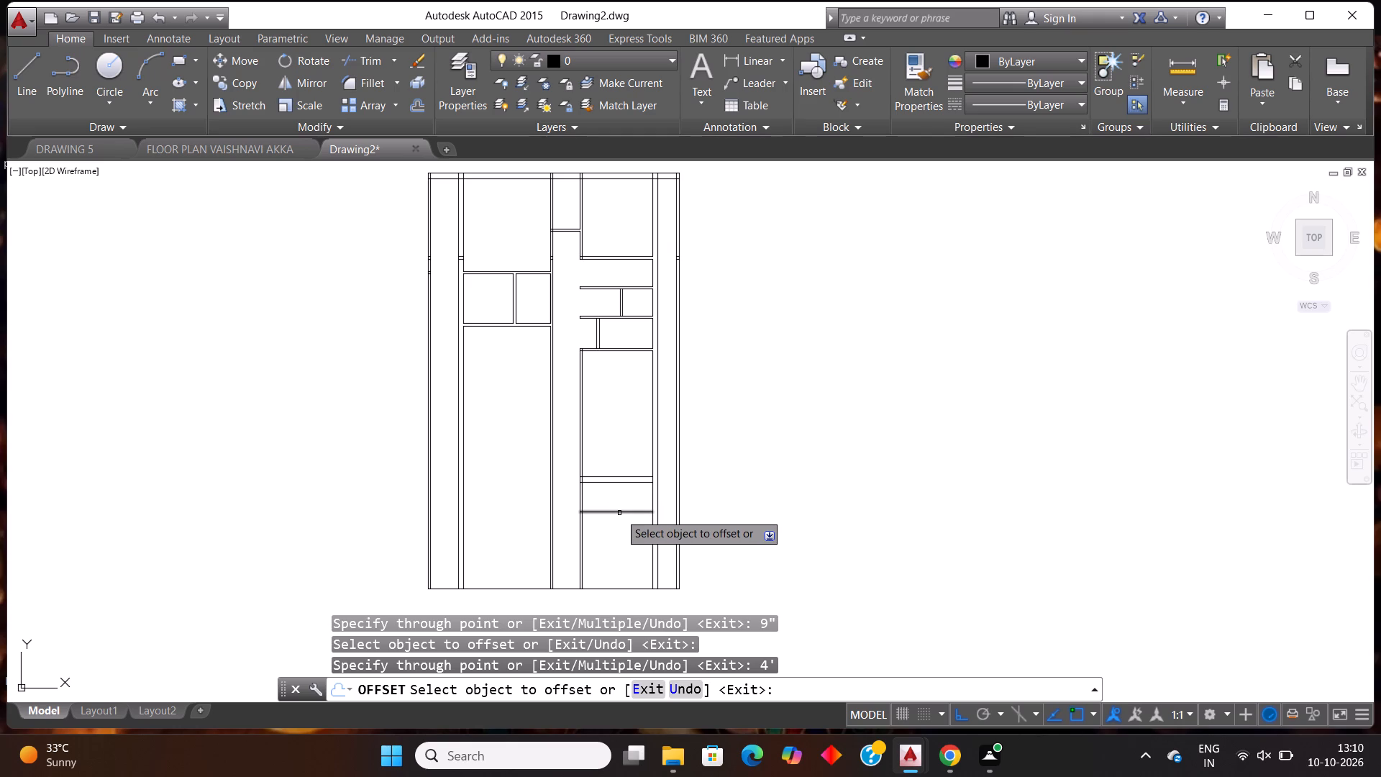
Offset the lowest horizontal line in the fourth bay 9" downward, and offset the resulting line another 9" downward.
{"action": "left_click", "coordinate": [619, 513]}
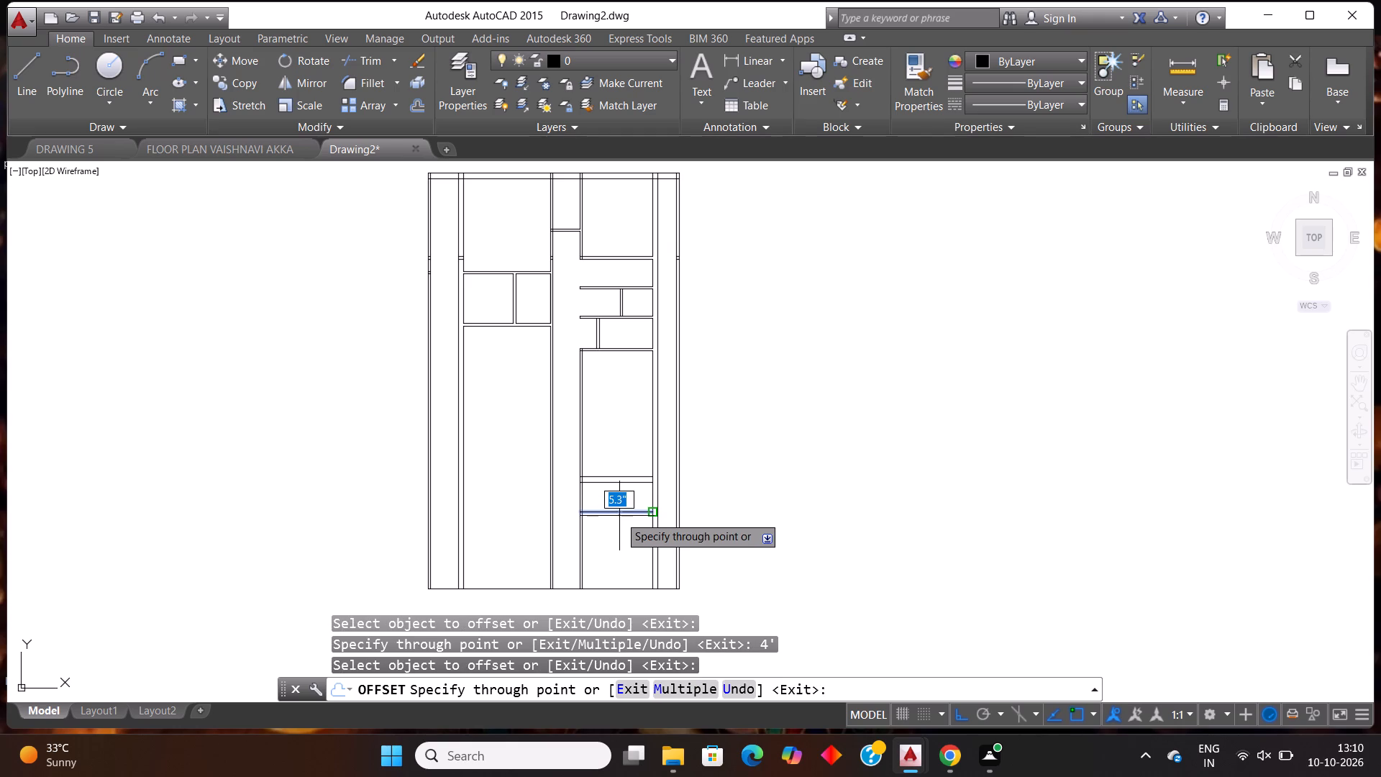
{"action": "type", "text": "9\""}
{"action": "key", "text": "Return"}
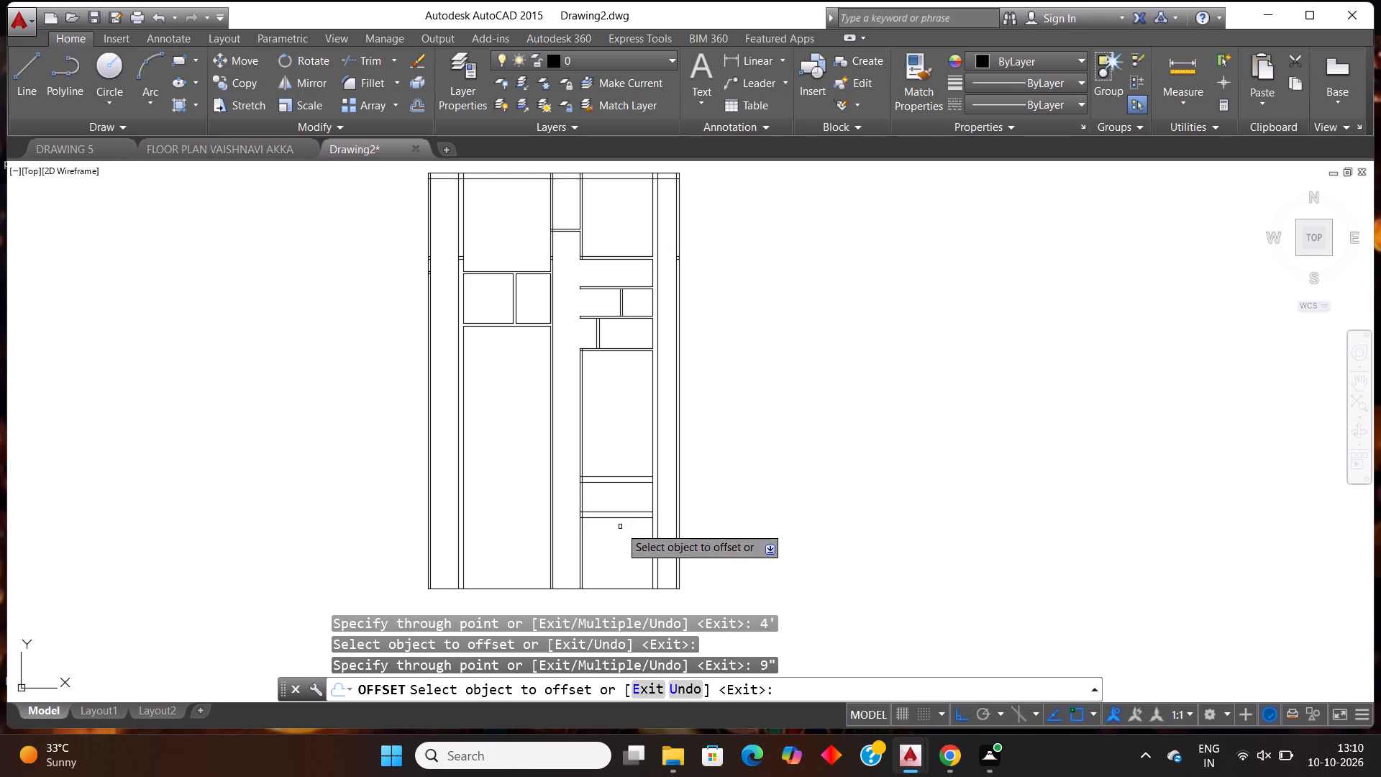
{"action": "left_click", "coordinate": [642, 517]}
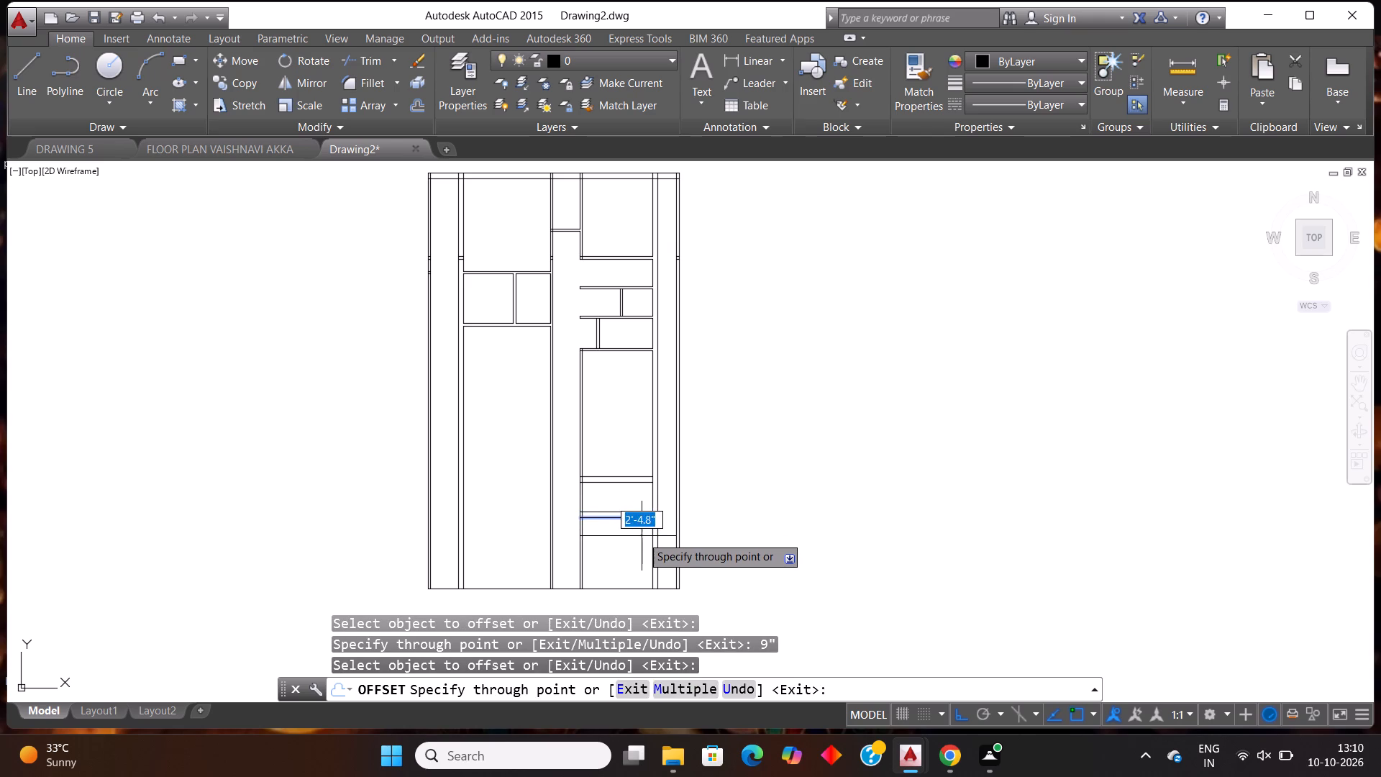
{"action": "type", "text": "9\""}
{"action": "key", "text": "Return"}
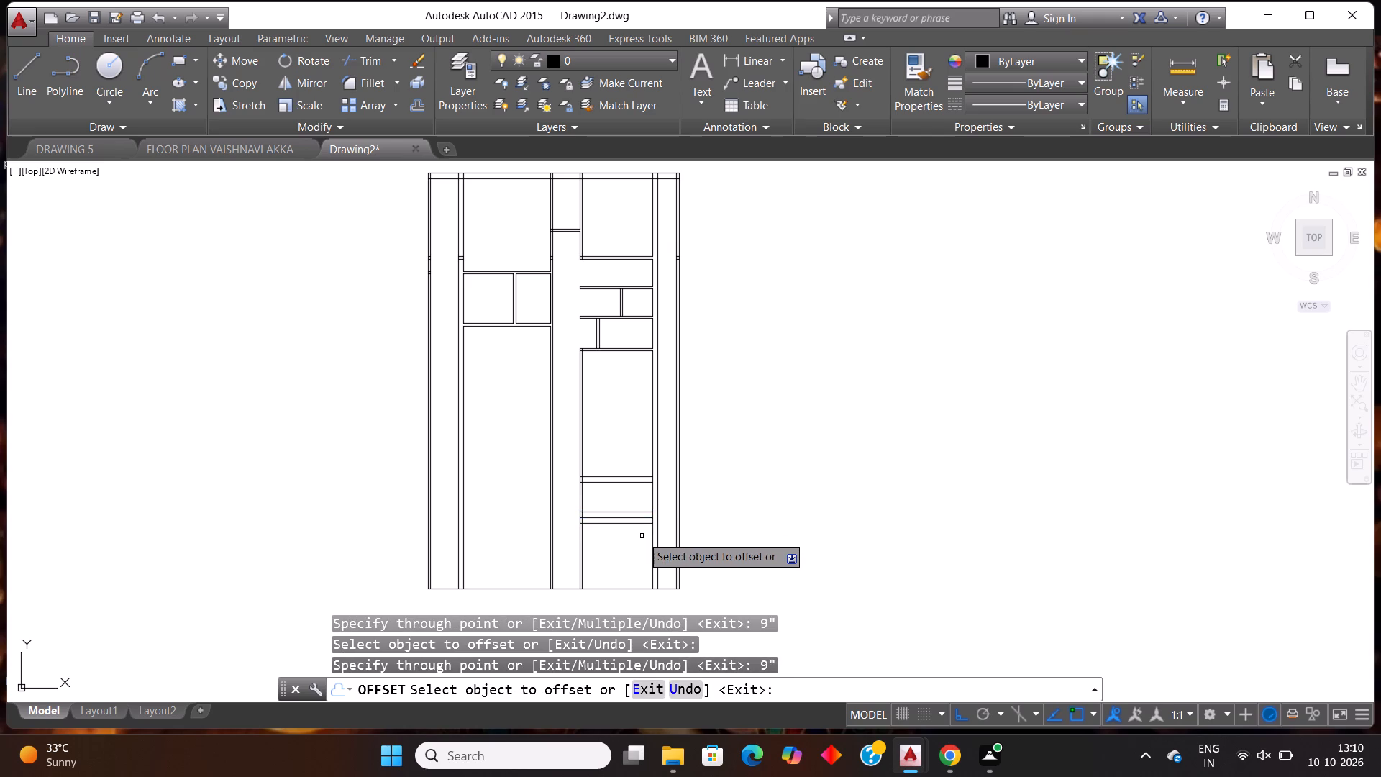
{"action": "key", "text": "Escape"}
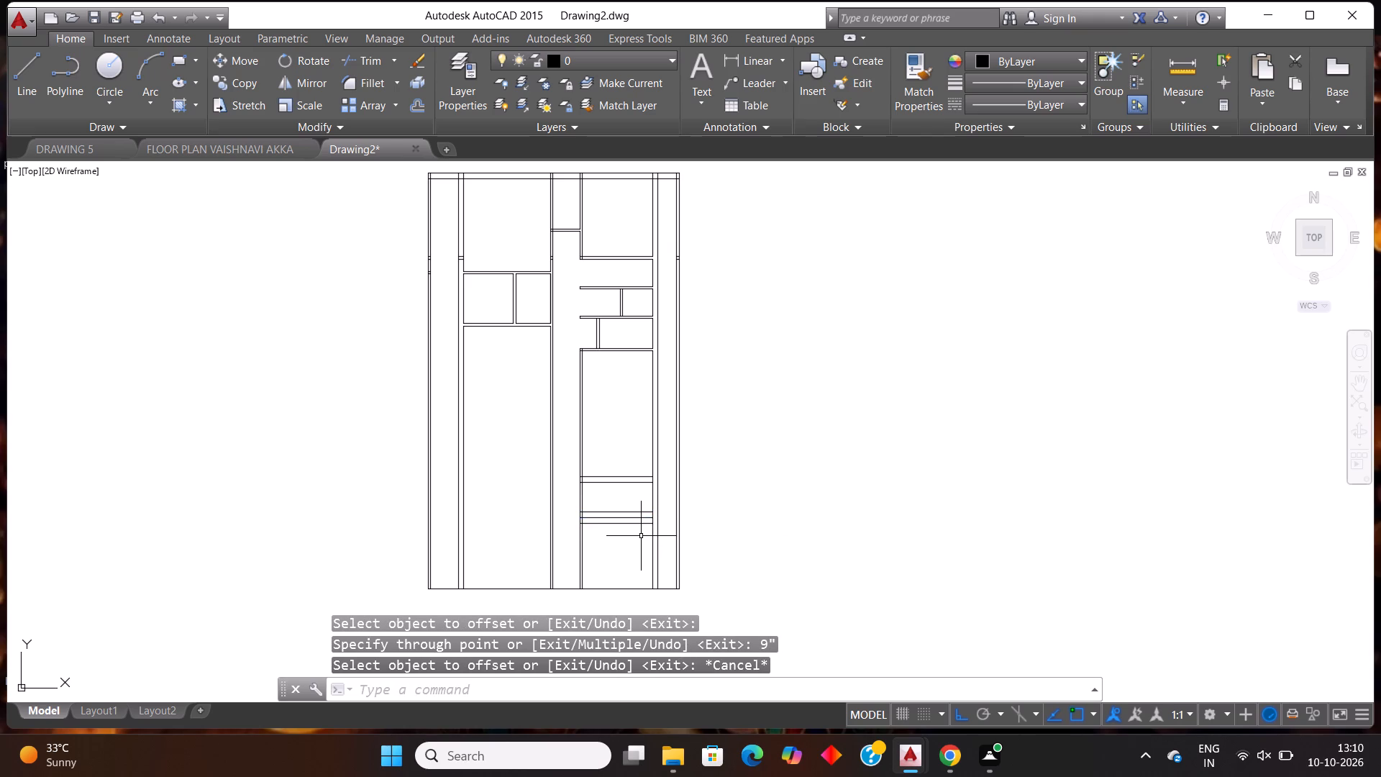
Measure the vertical distance from the fourth bay's lowest horizontal partition line to the plan's bottom edge.
{"action": "left_click", "coordinate": [768, 65]}
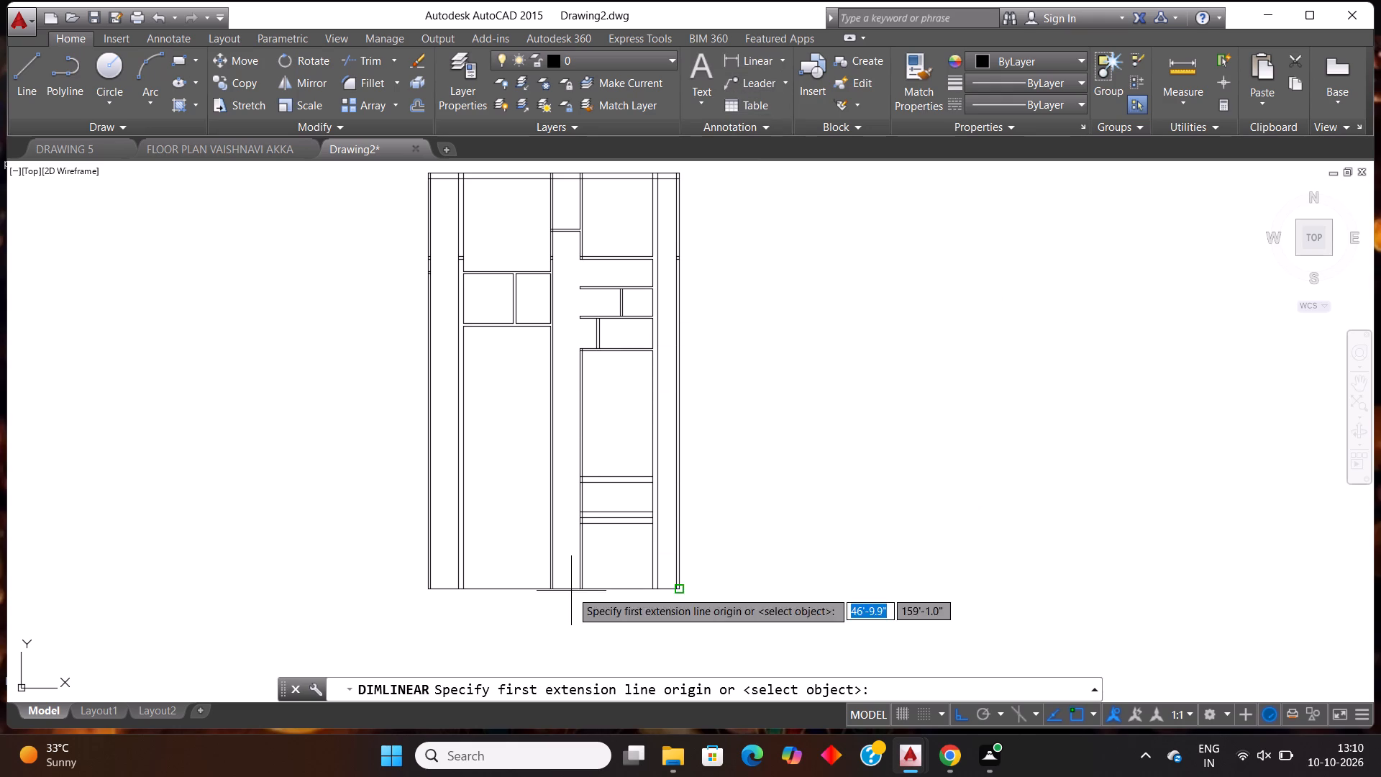
{"action": "scroll", "coordinate": [643, 545], "scroll_direction": "up", "scroll_amount": 2}
{"action": "left_click", "coordinate": [660, 487]}
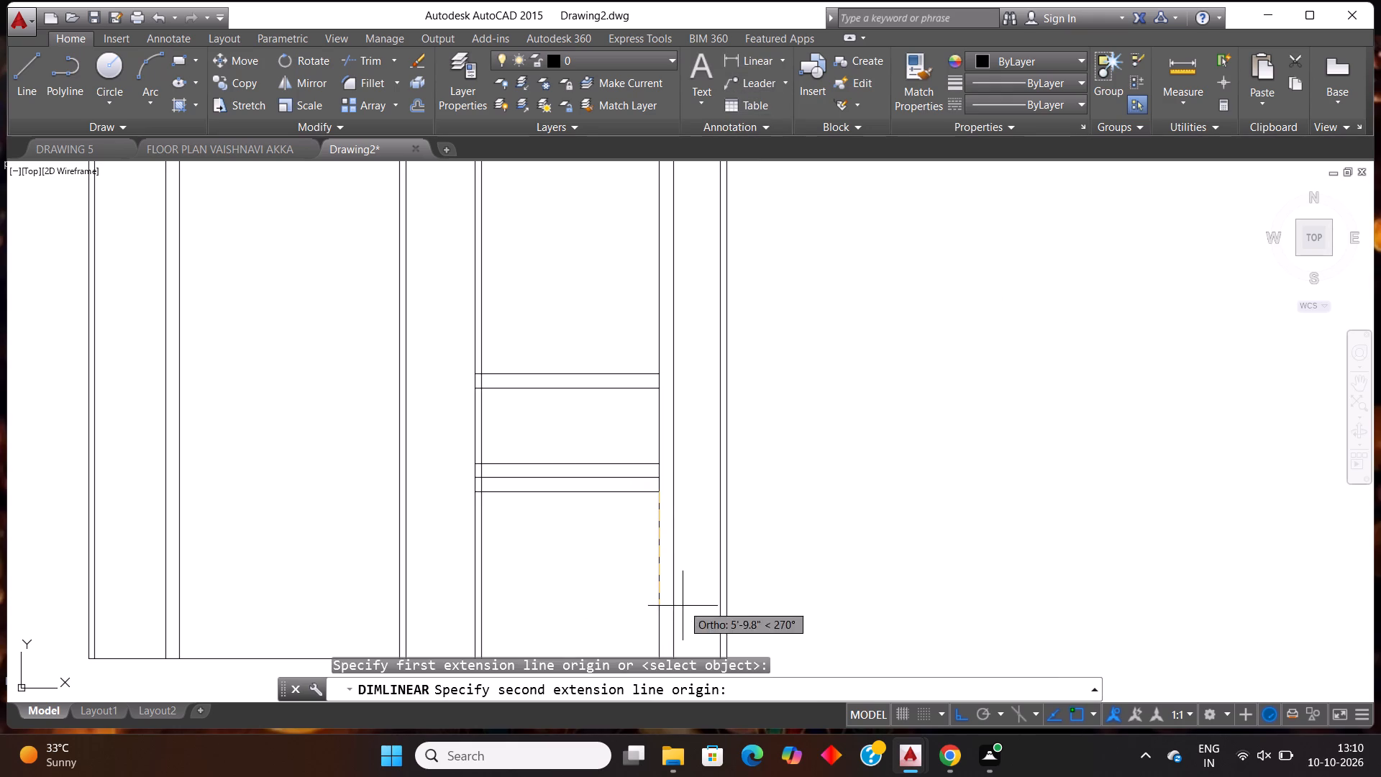
{"action": "scroll", "coordinate": [716, 606], "scroll_direction": "down", "scroll_amount": 2}
{"action": "scroll", "coordinate": [694, 630], "scroll_direction": "up", "scroll_amount": 1}
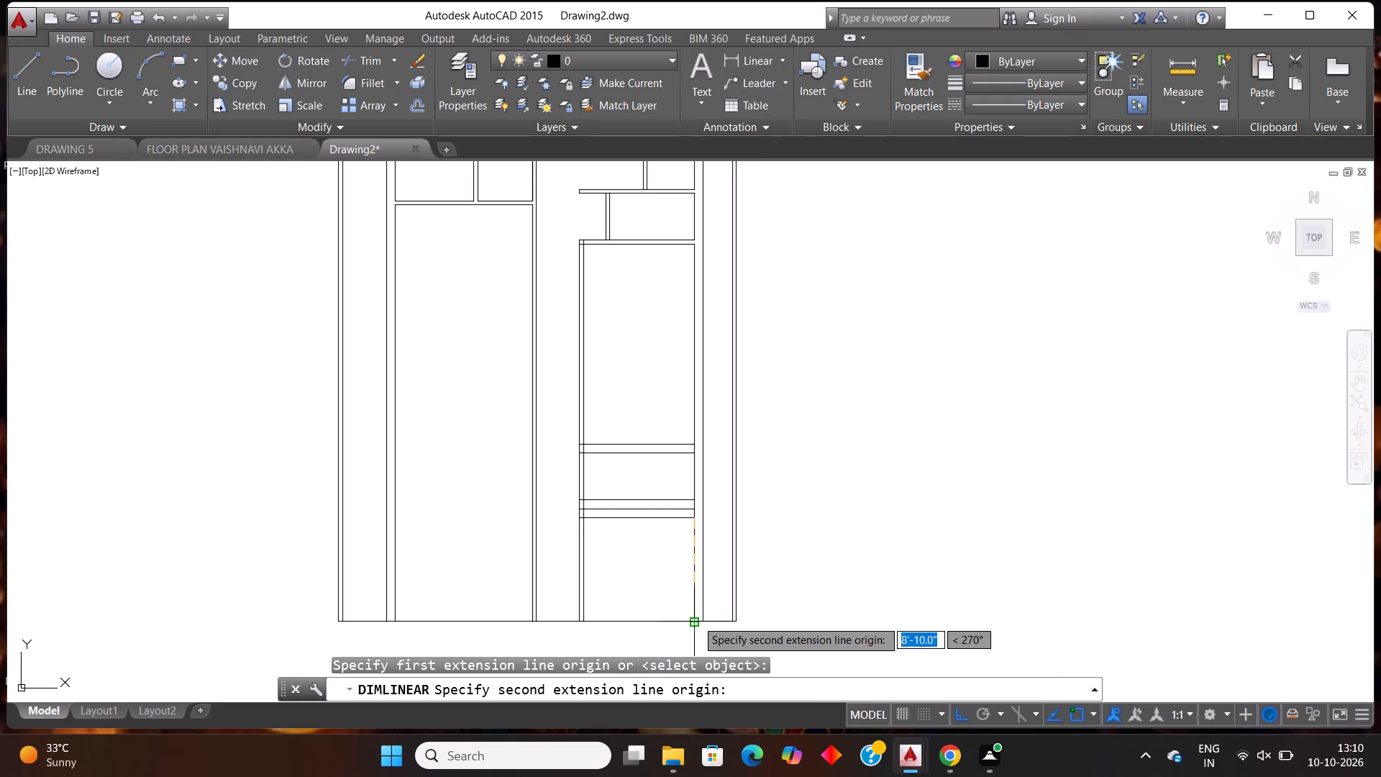
{"action": "left_click", "coordinate": [696, 619]}
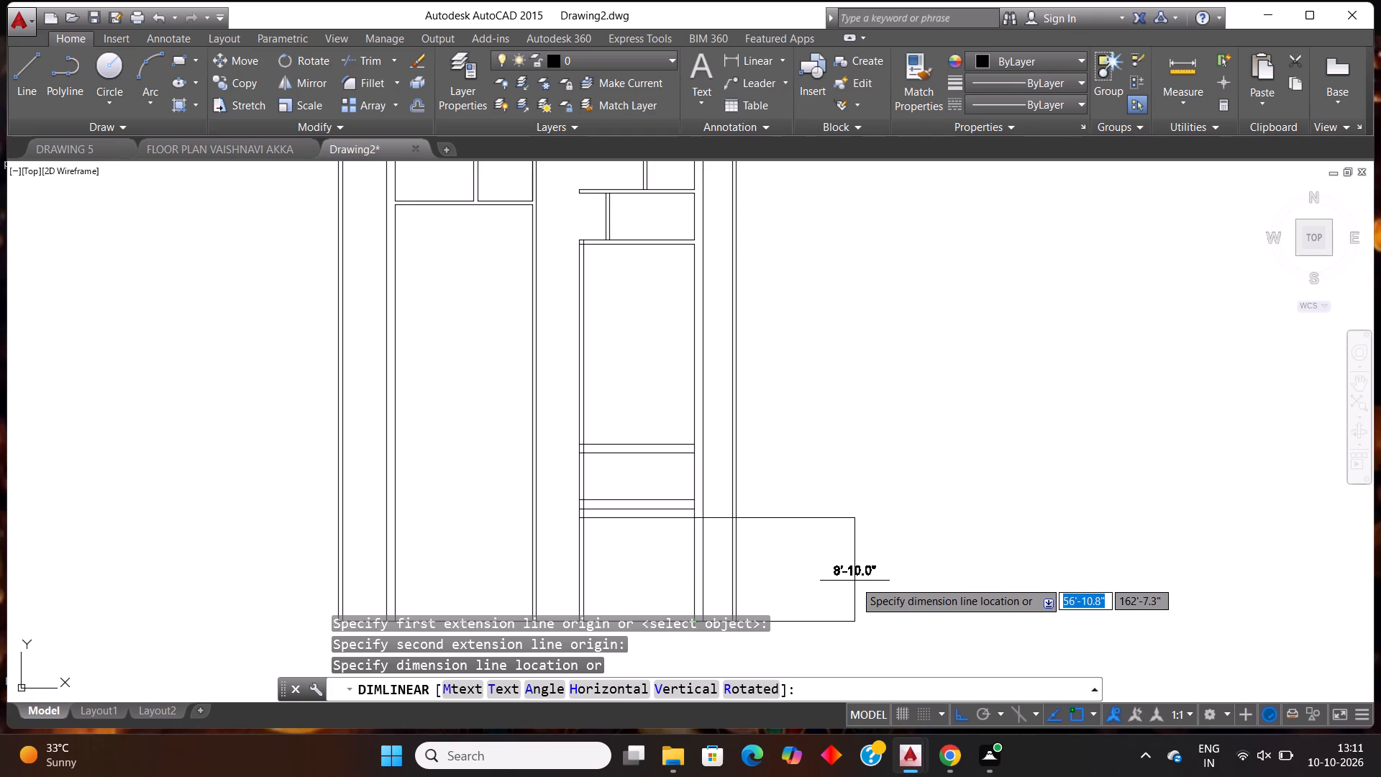
{"action": "key", "text": "Escape"}
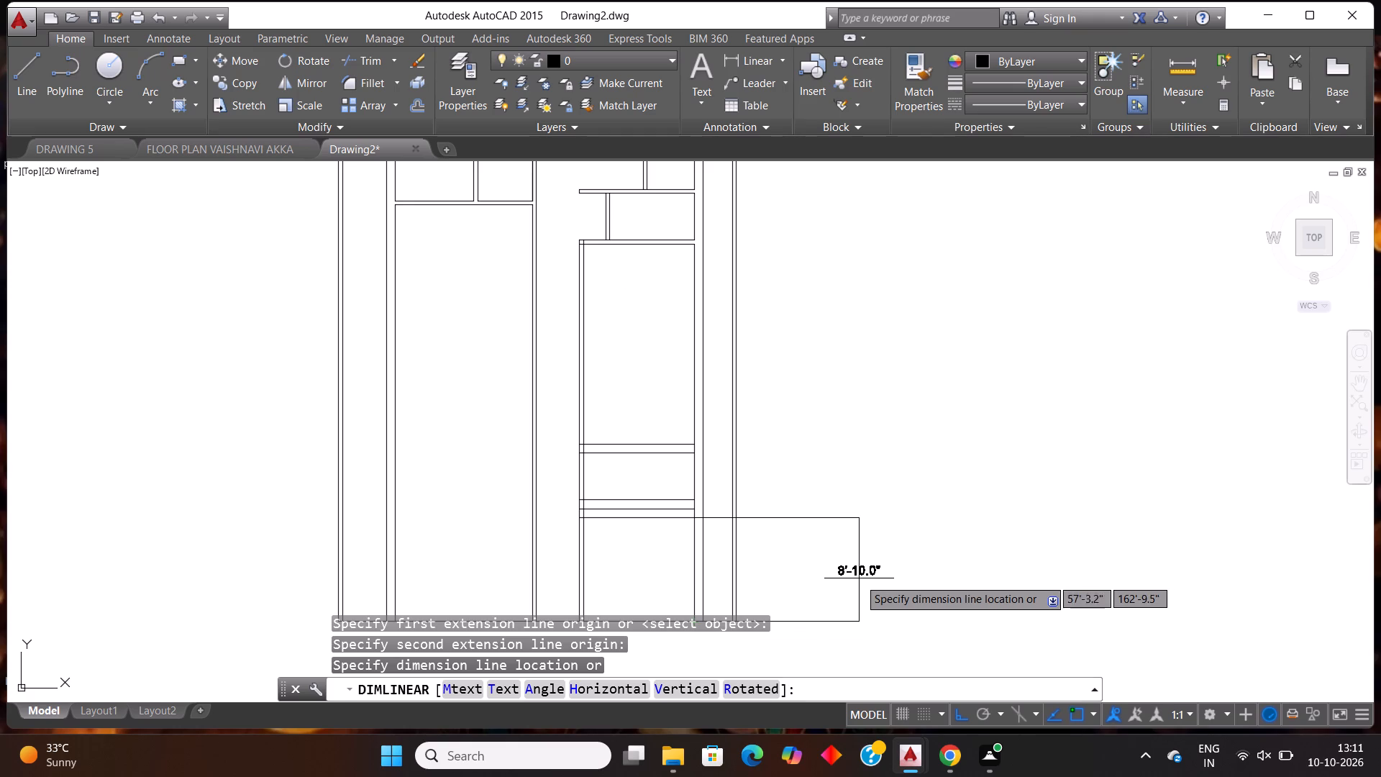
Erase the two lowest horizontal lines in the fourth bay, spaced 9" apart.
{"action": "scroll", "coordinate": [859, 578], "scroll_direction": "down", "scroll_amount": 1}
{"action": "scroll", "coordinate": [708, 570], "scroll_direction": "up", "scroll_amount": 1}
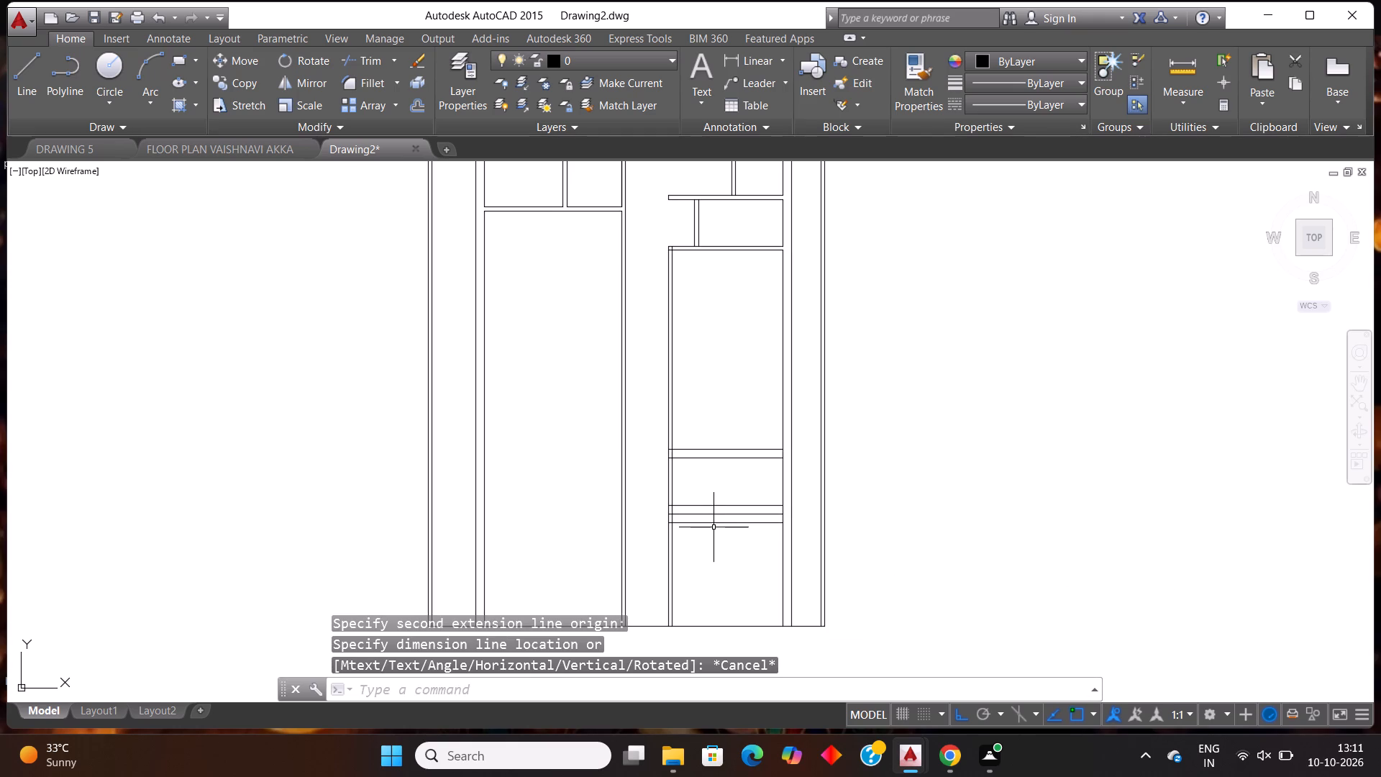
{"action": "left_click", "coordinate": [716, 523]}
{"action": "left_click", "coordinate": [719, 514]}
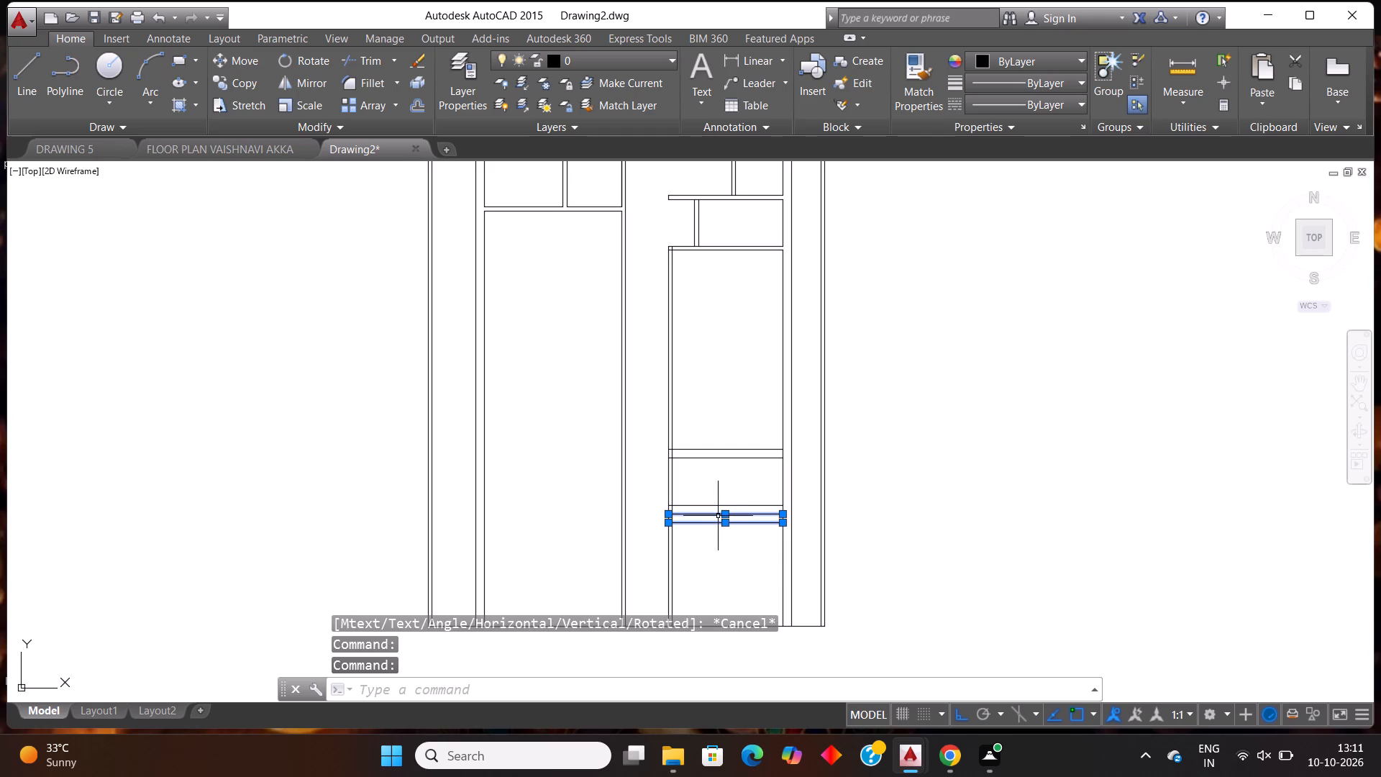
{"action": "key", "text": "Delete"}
Offset the lowest horizontal line in the fourth bay 1' downward, and offset the resulting line another 1' downward.
{"action": "type", "text": "ogg"}
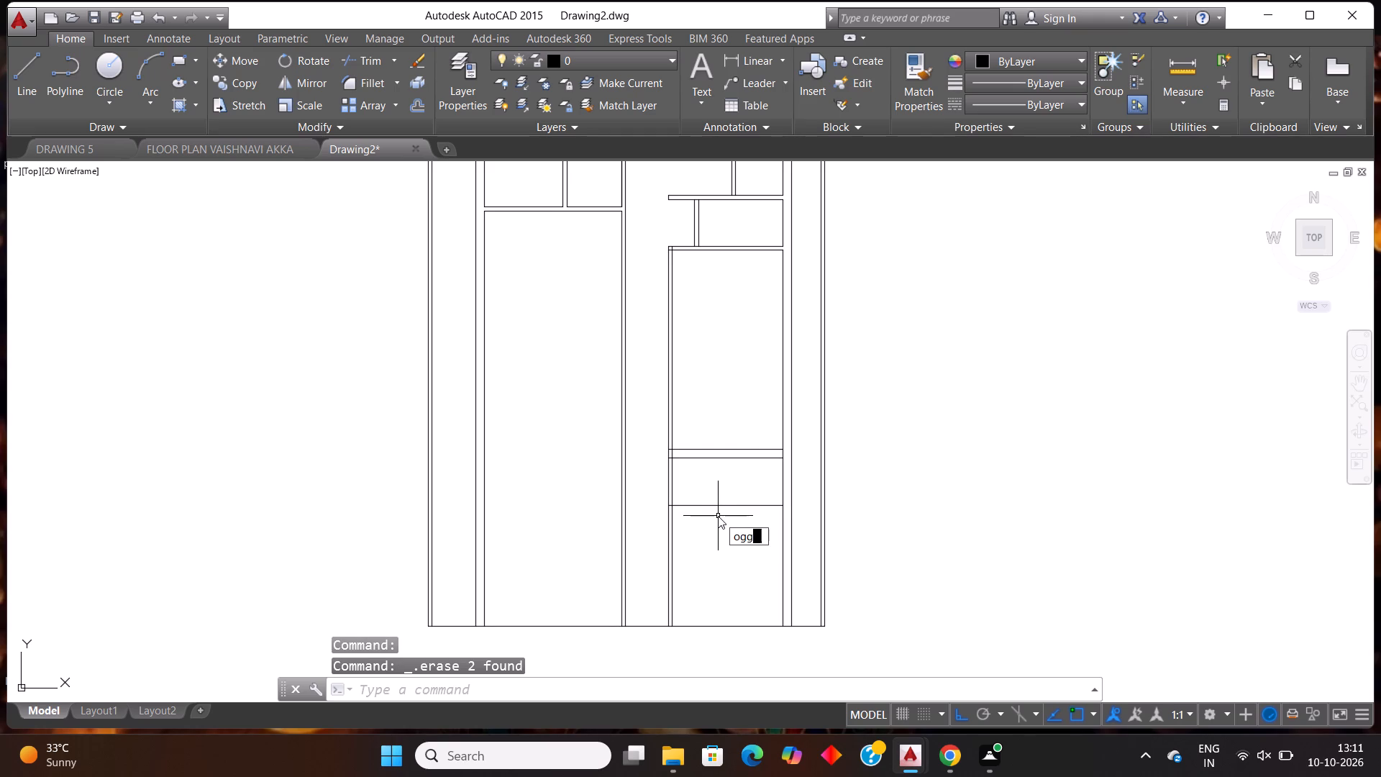
{"action": "key", "text": "BackSpace"}
{"action": "key", "text": "BackSpace"}
{"action": "type", "text": "ff"}
{"action": "key", "text": "Return"}
{"action": "key", "text": "Return"}
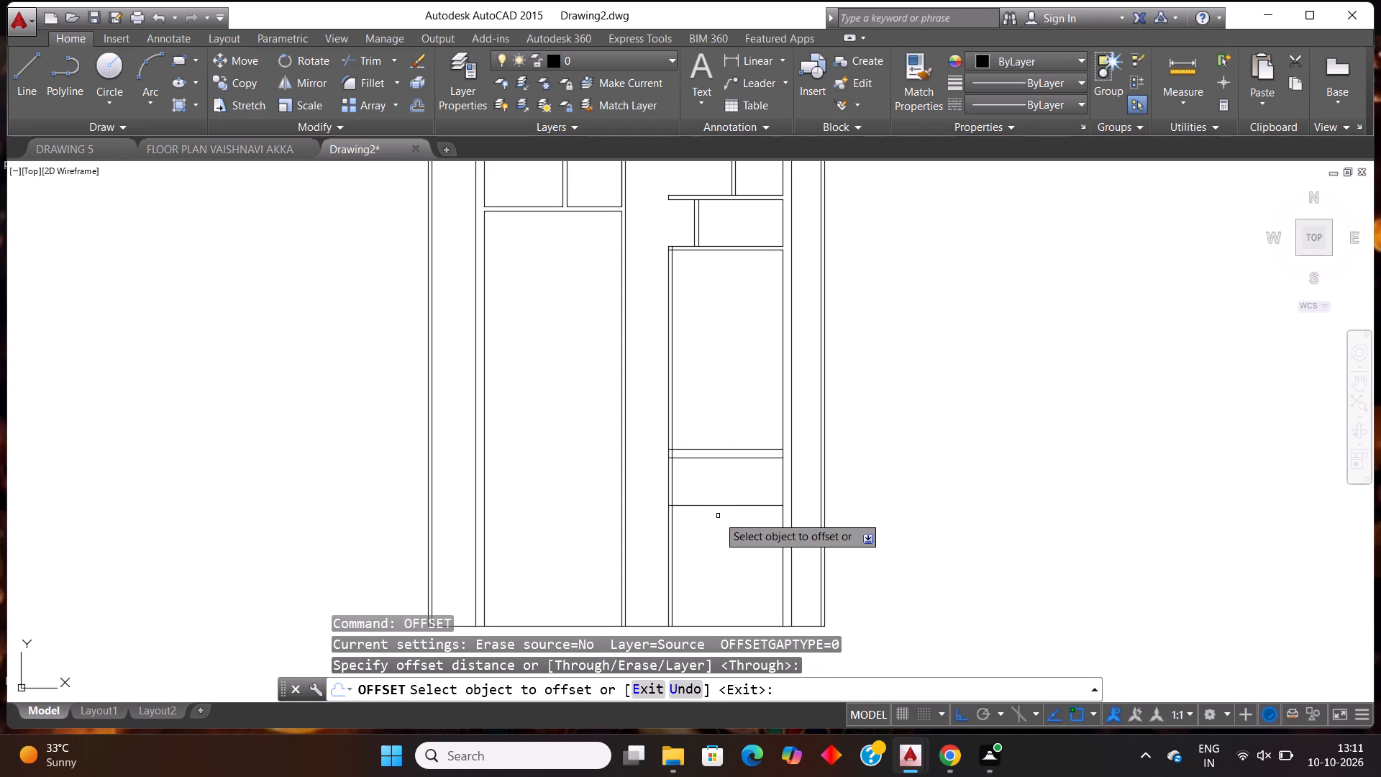
{"action": "left_click", "coordinate": [736, 505]}
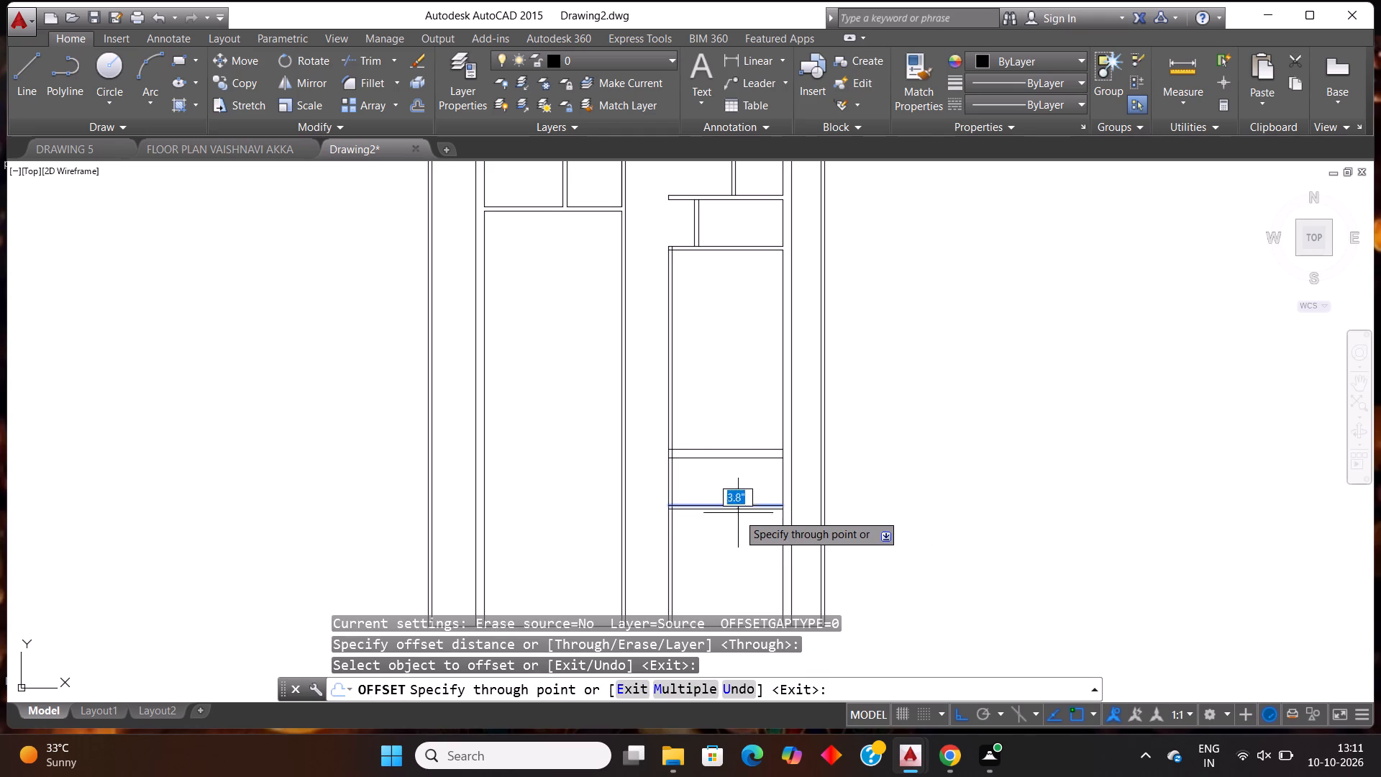
{"action": "type", "text": "1'"}
{"action": "key", "text": "Return"}
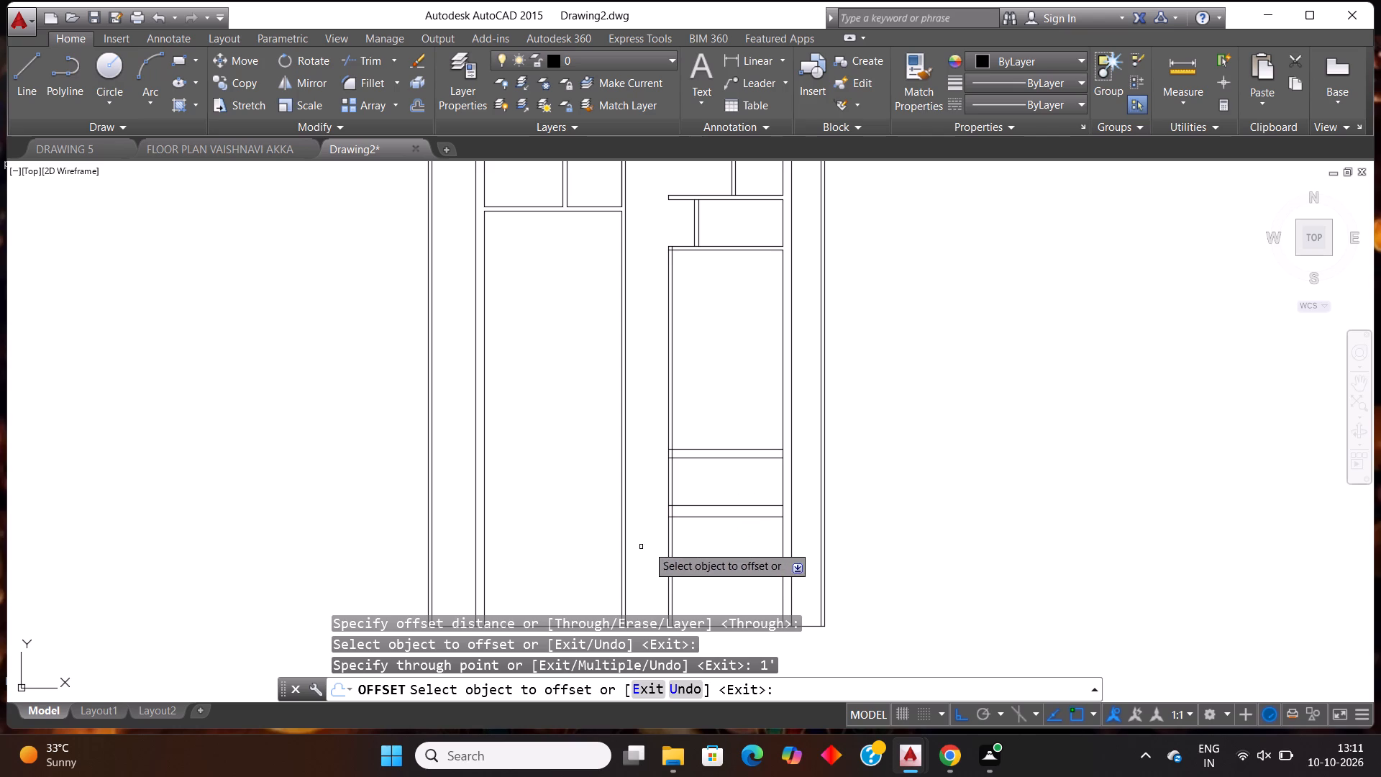
{"action": "left_click", "coordinate": [711, 517]}
{"action": "type", "text": "1'"}
{"action": "key", "text": "Return"}
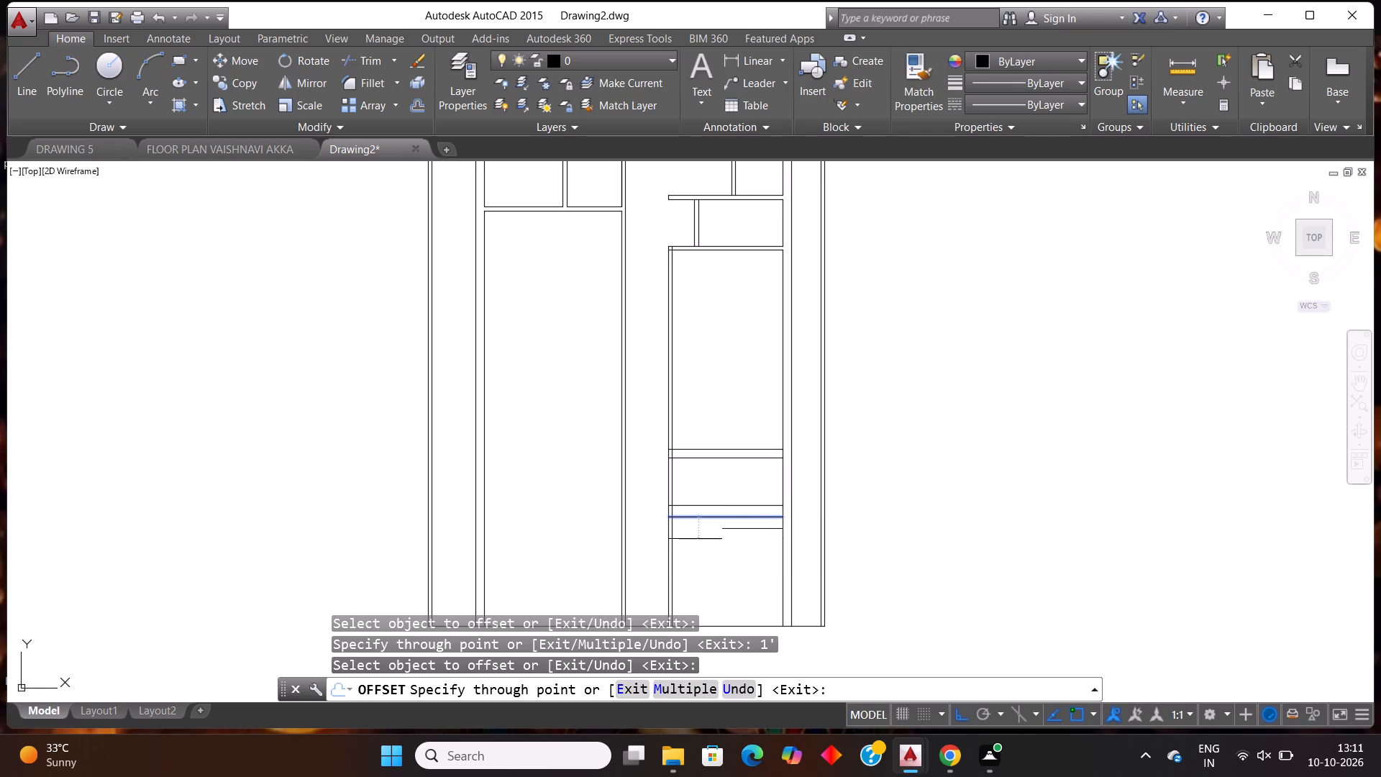
{"action": "key", "text": "Escape"}
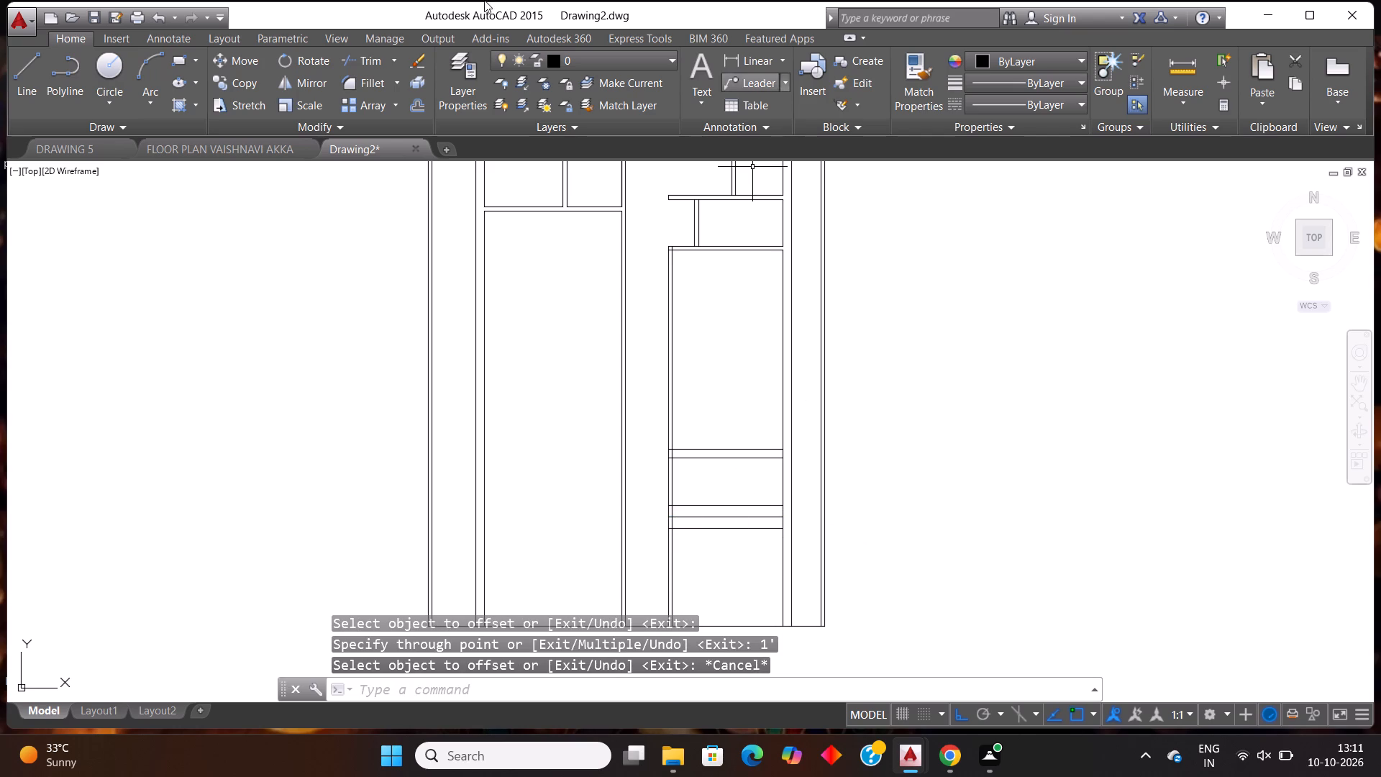
Measure the spacing of the fourth bay's new lower lines and the vertical distance from the lowest one to the plan's bottom edge.
{"action": "left_click", "coordinate": [729, 59]}
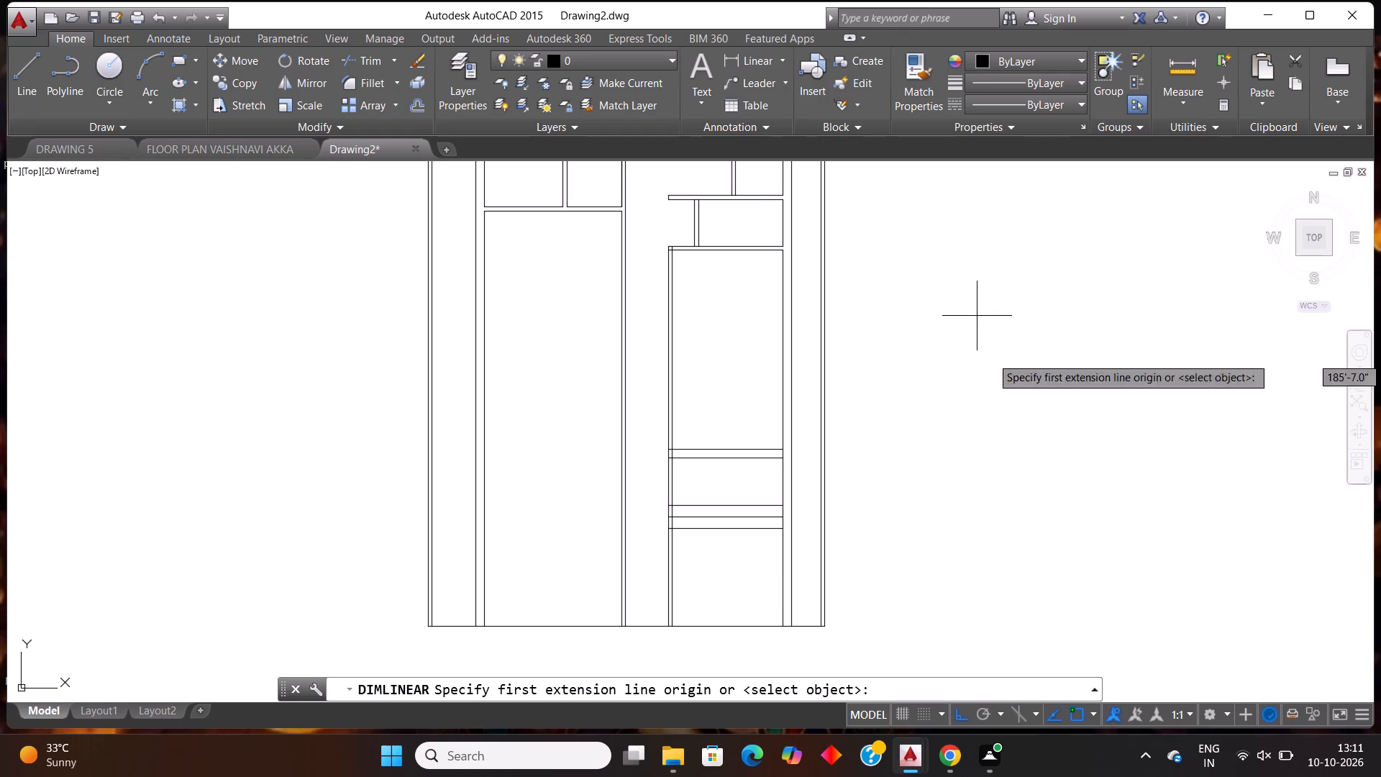
{"action": "left_click", "coordinate": [772, 504]}
{"action": "left_click", "coordinate": [782, 528]}
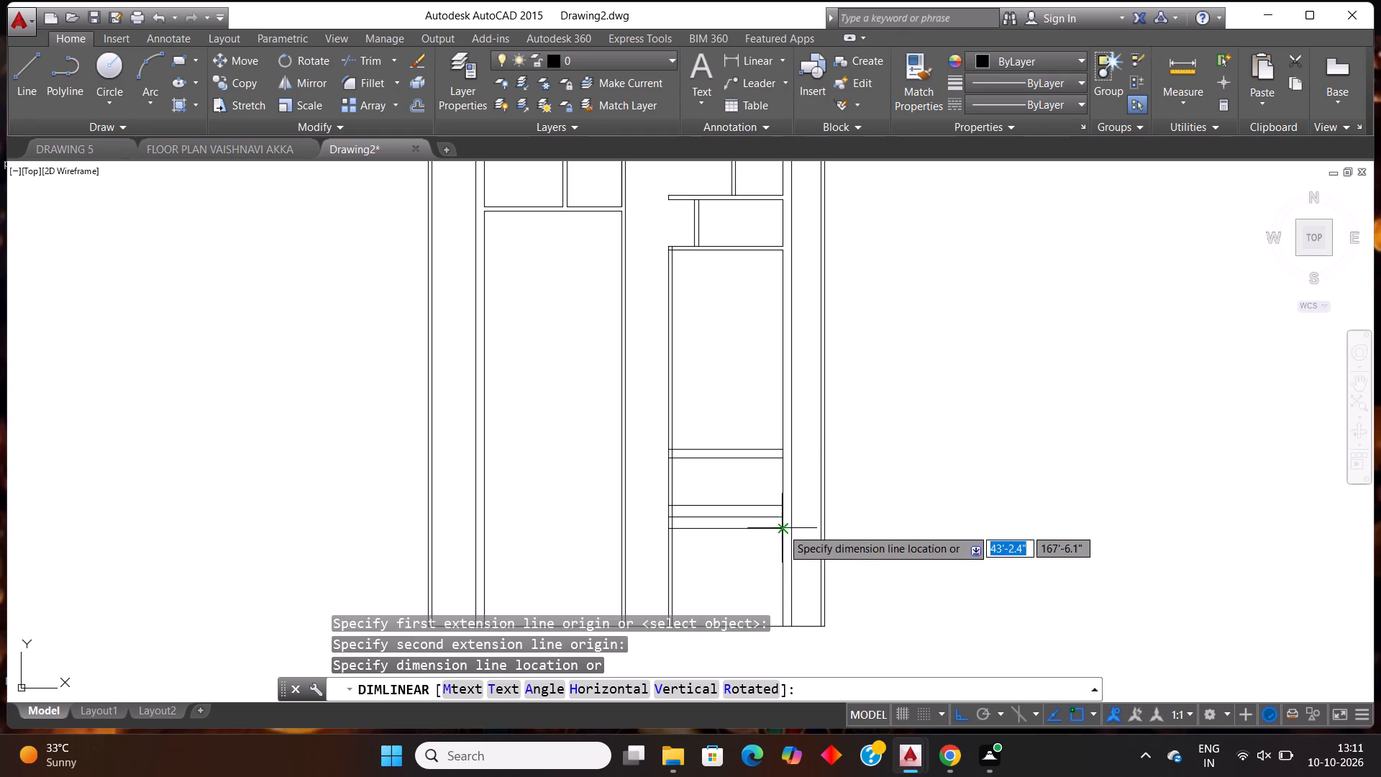
{"action": "key", "text": "Escape"}
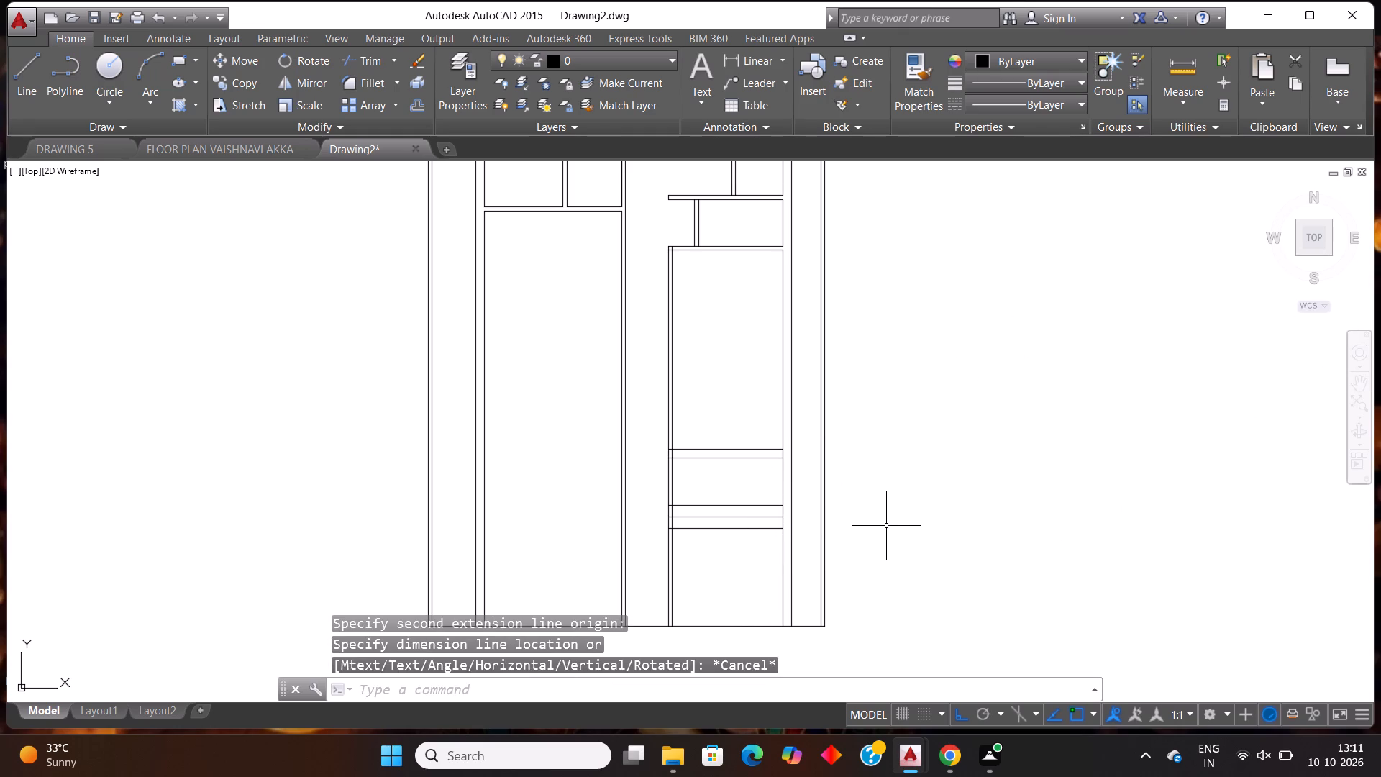
{"action": "key", "text": "Return"}
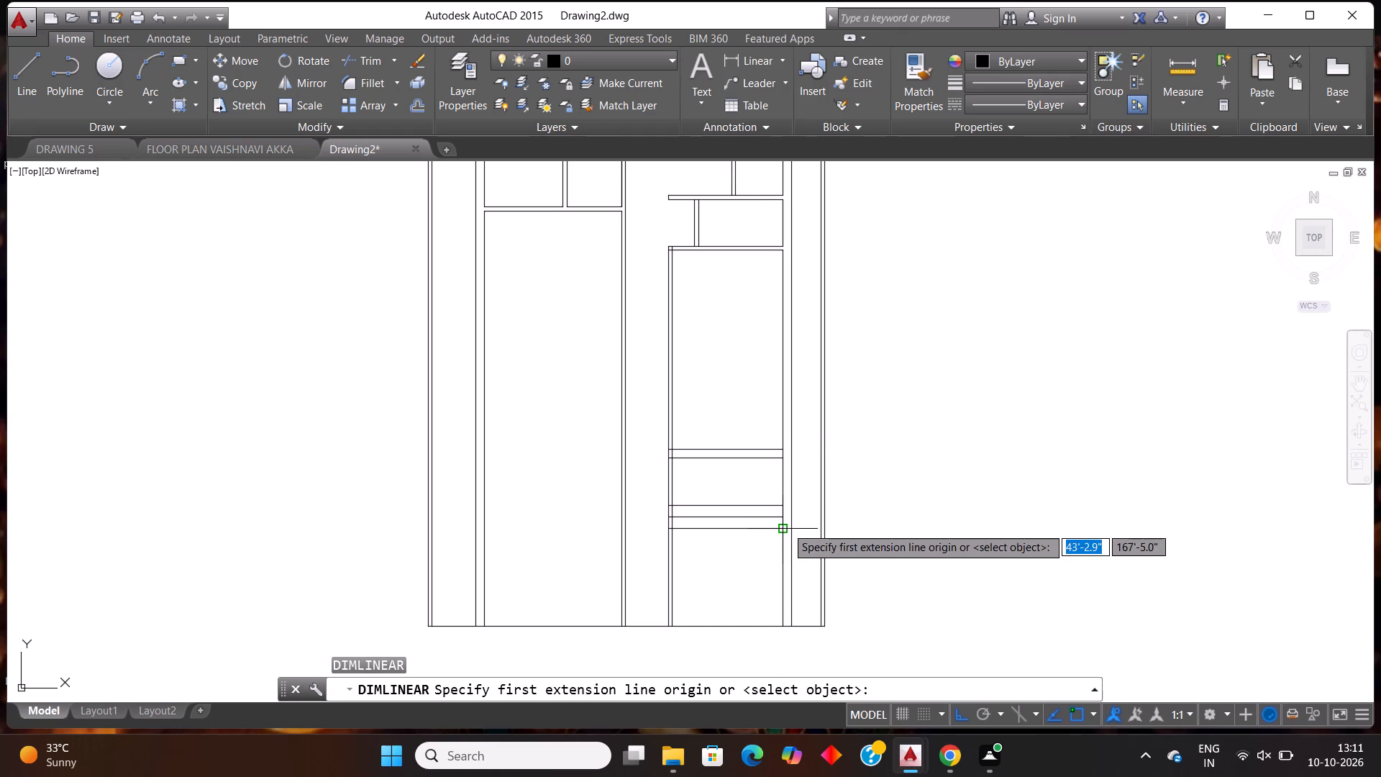
{"action": "left_click", "coordinate": [786, 527]}
{"action": "left_click", "coordinate": [783, 621]}
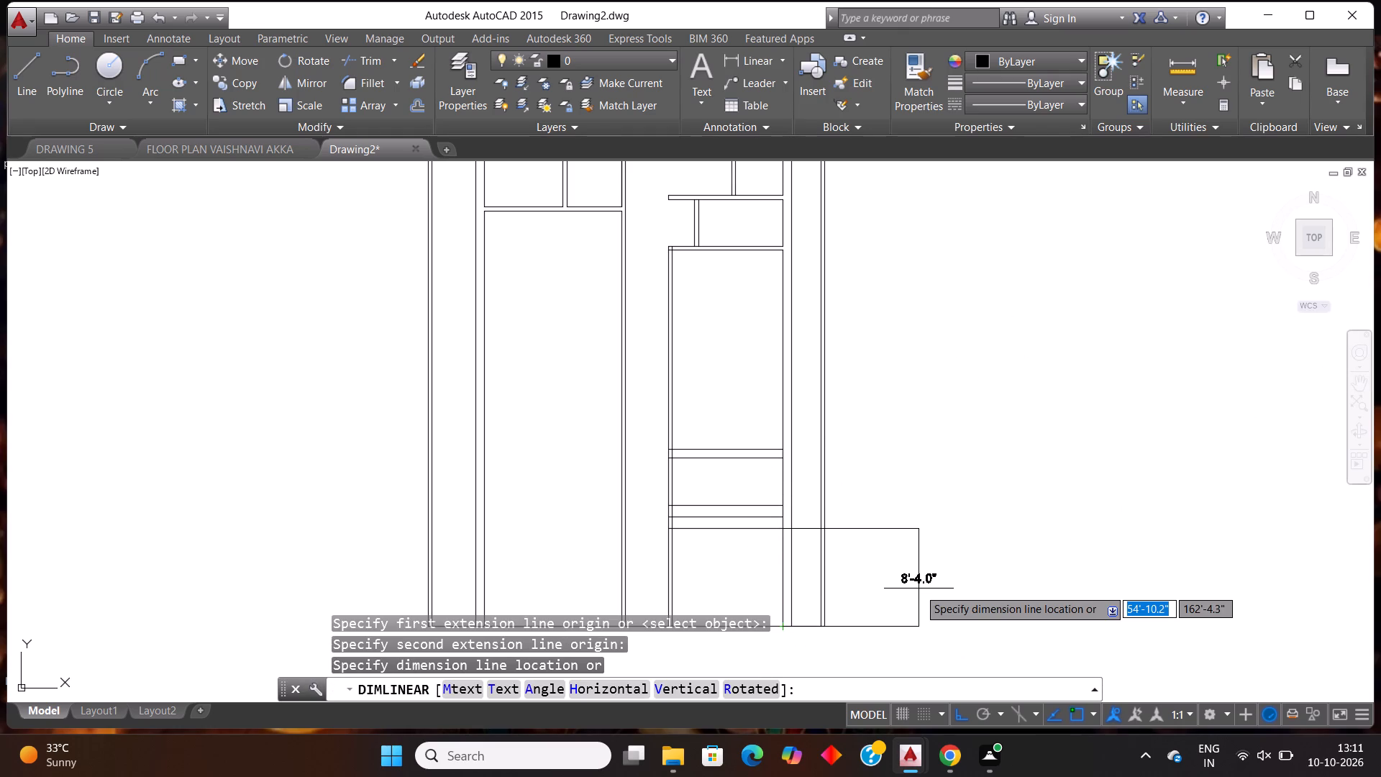
{"action": "key", "text": "Escape"}
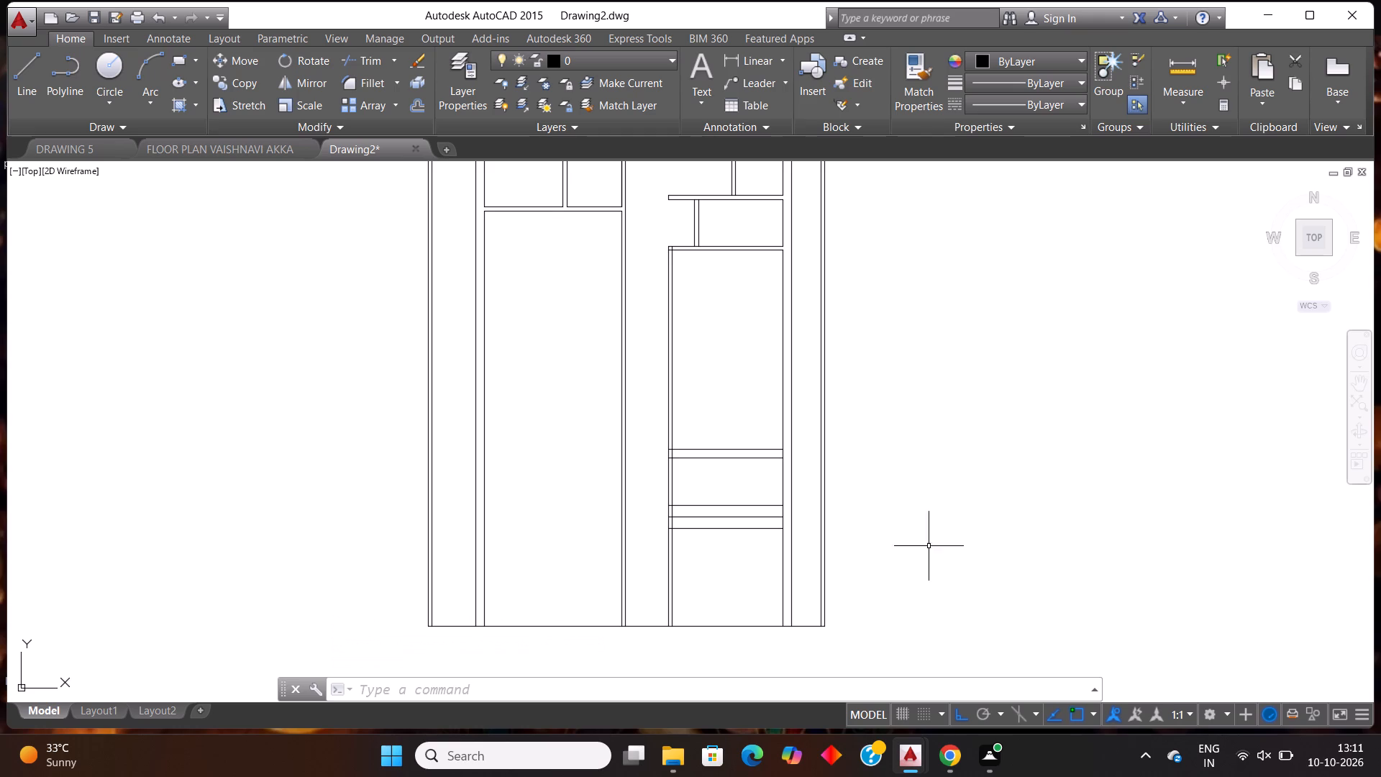
Trim the fourth bay's left vertical wall below the lowest line, in the tall room, and below the 9" horizontal wall.
{"action": "scroll", "coordinate": [946, 486], "scroll_direction": "down", "scroll_amount": 2}
{"action": "scroll", "coordinate": [924, 496], "scroll_direction": "up", "scroll_amount": 2}
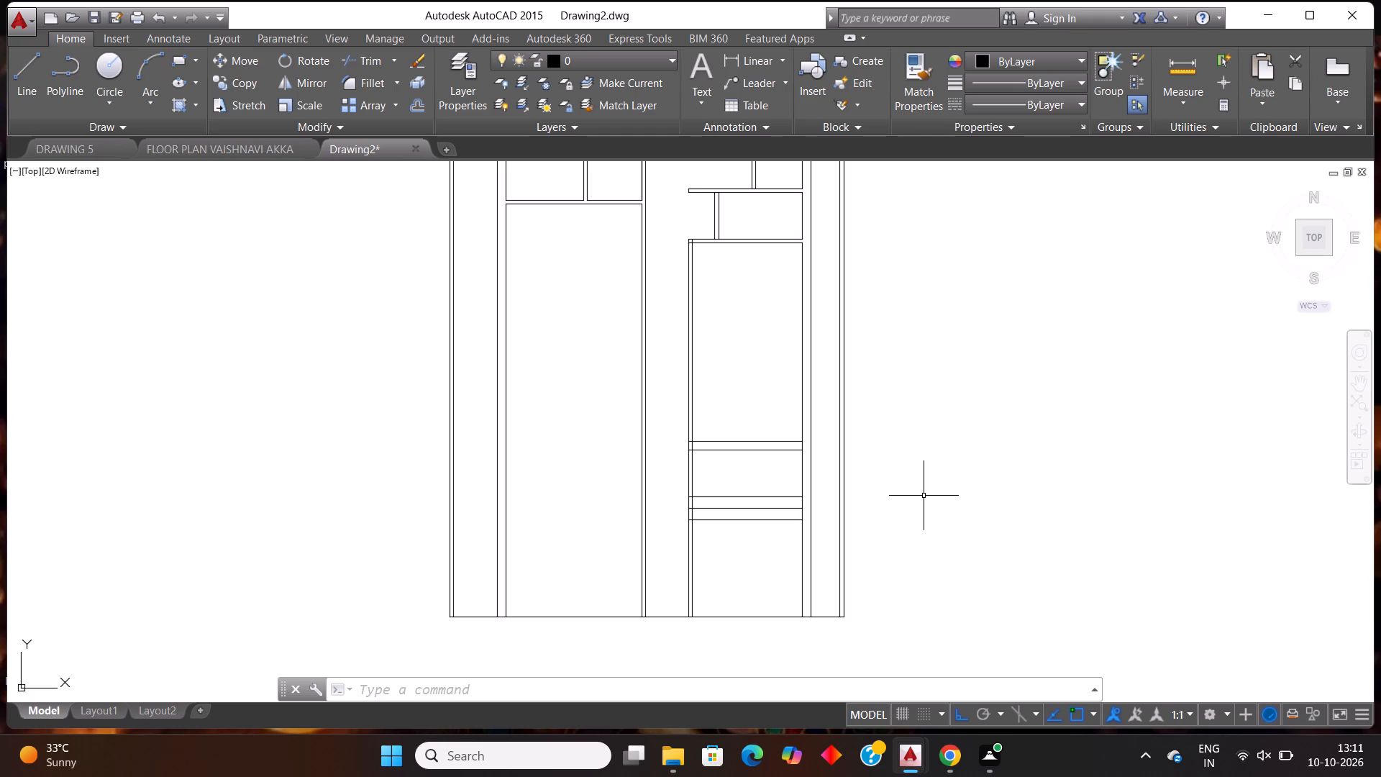
{"action": "key", "text": "Escape"}
{"action": "type", "text": "tr"}
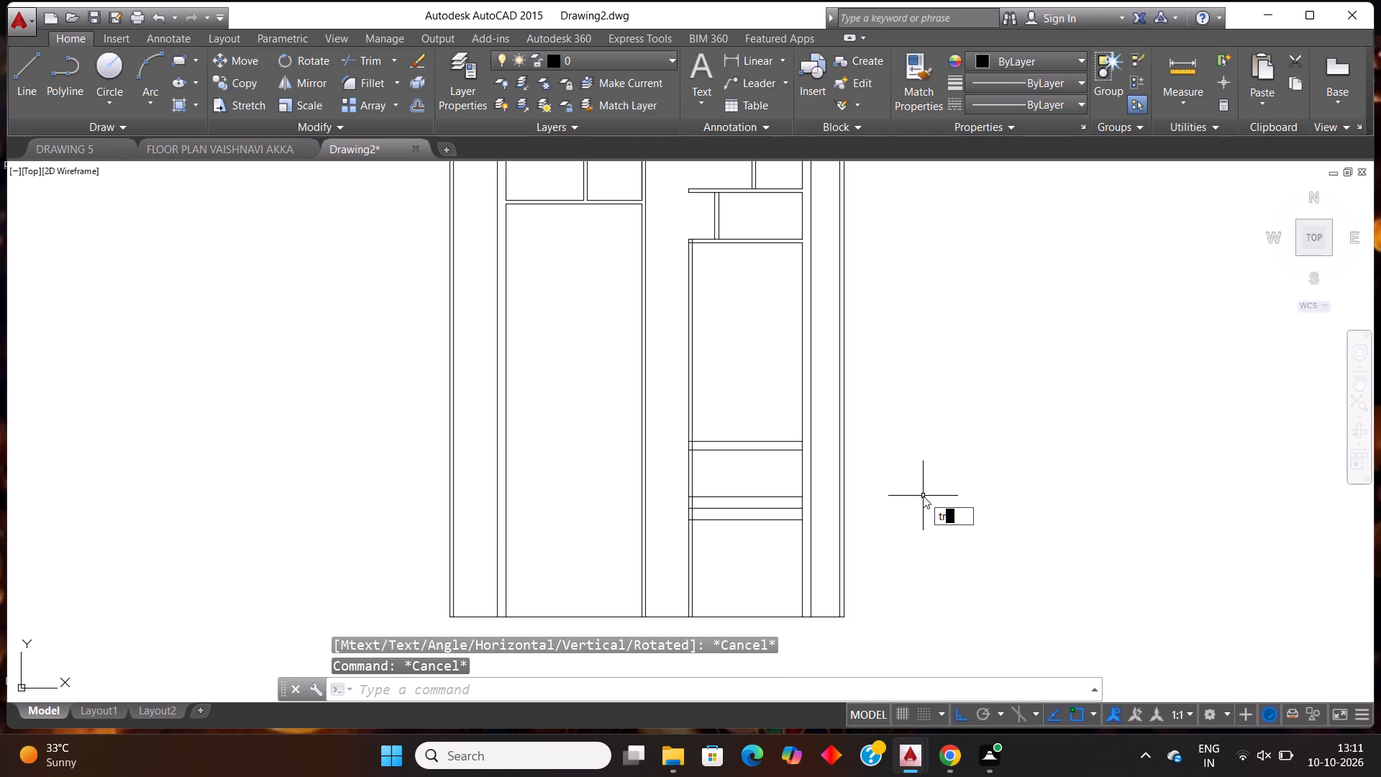
{"action": "key", "text": "Return"}
{"action": "key", "text": "Return"}
{"action": "left_click", "coordinate": [747, 601]}
{"action": "left_click", "coordinate": [672, 557]}
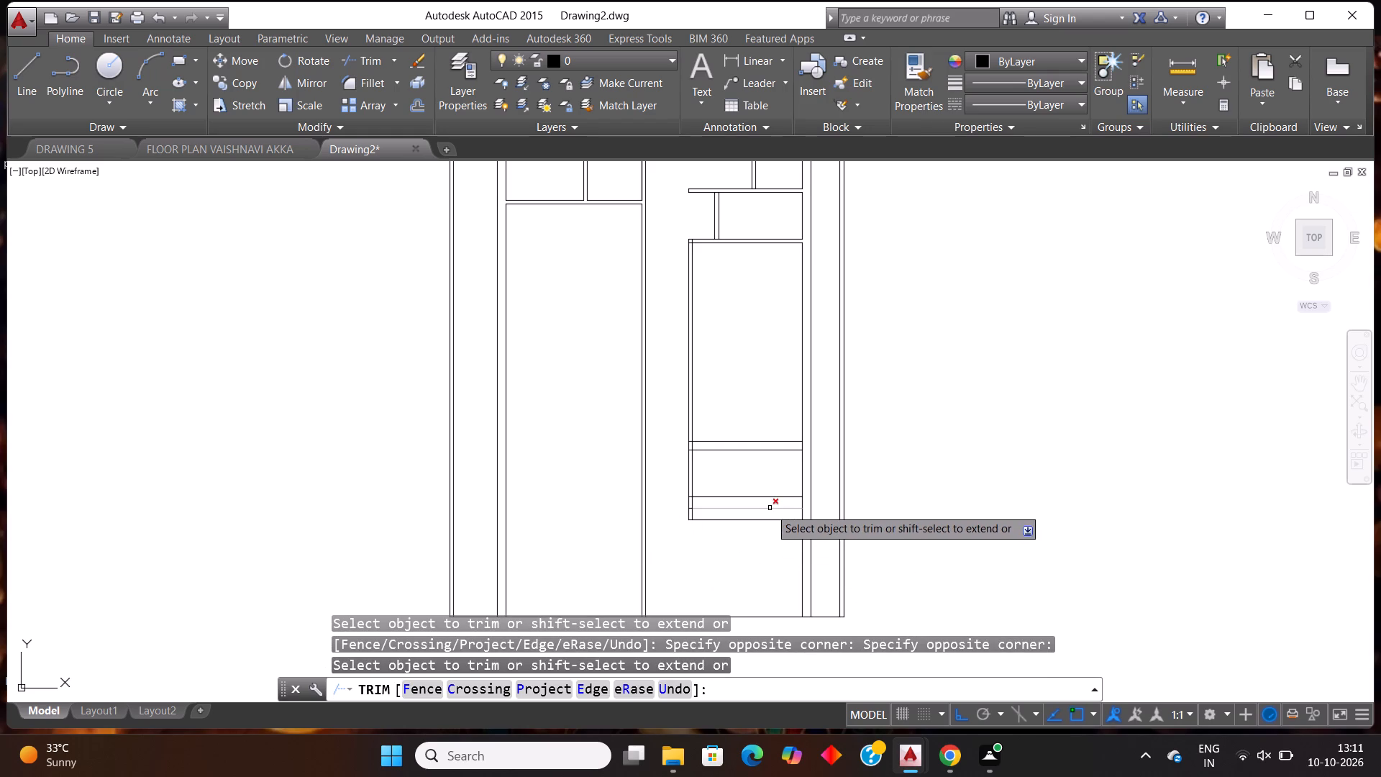
{"action": "scroll", "coordinate": [748, 506], "scroll_direction": "down", "scroll_amount": 1}
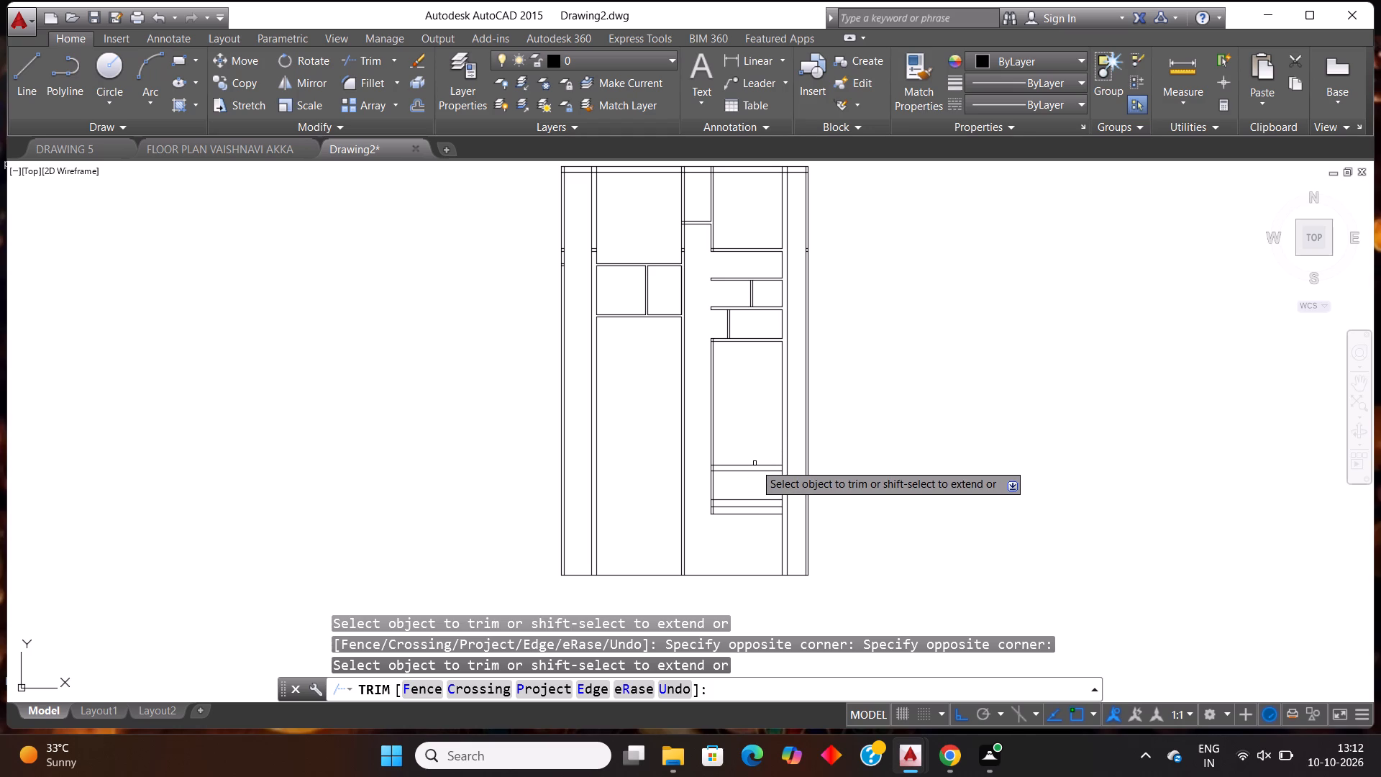
{"action": "left_click", "coordinate": [728, 382]}
{"action": "left_click", "coordinate": [708, 404]}
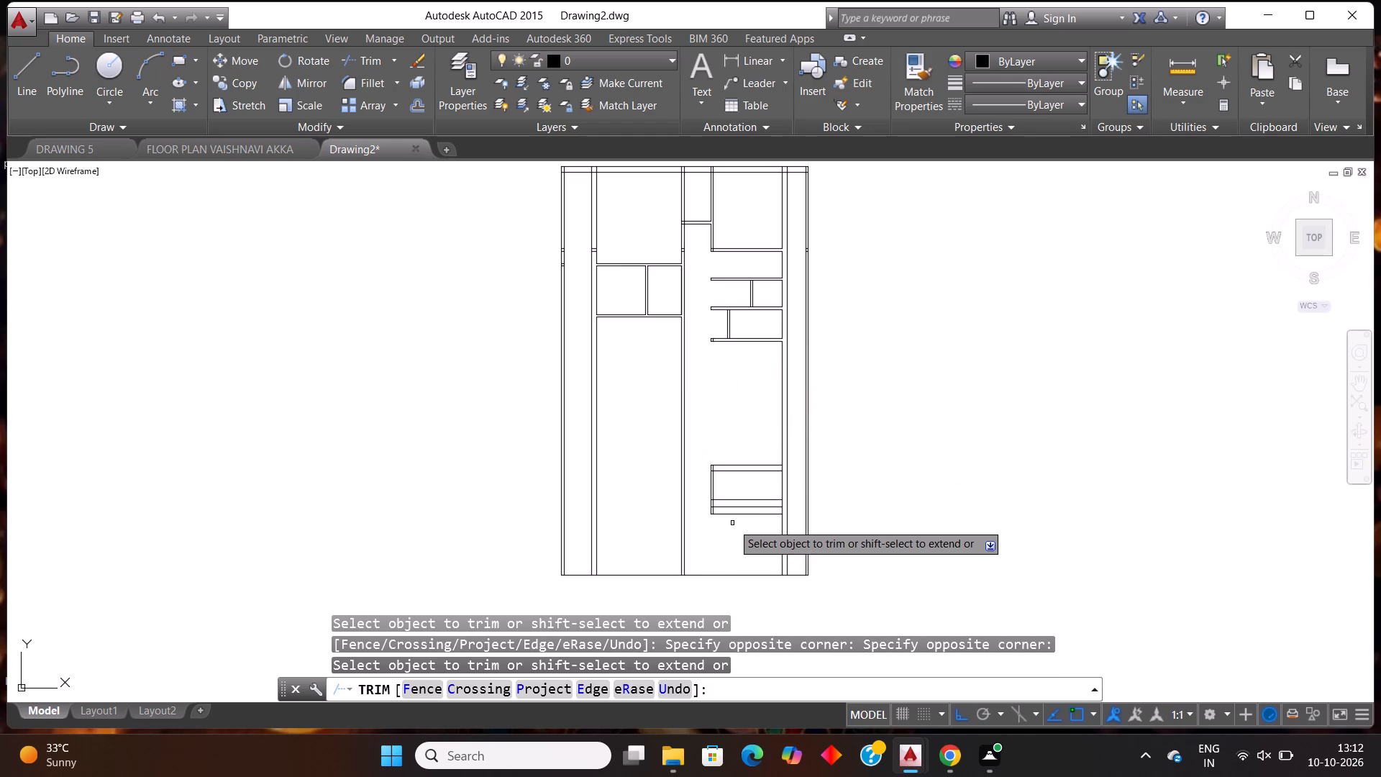
{"action": "scroll", "coordinate": [732, 523], "scroll_direction": "up", "scroll_amount": 2}
{"action": "left_click", "coordinate": [711, 435]}
{"action": "left_click", "coordinate": [657, 433]}
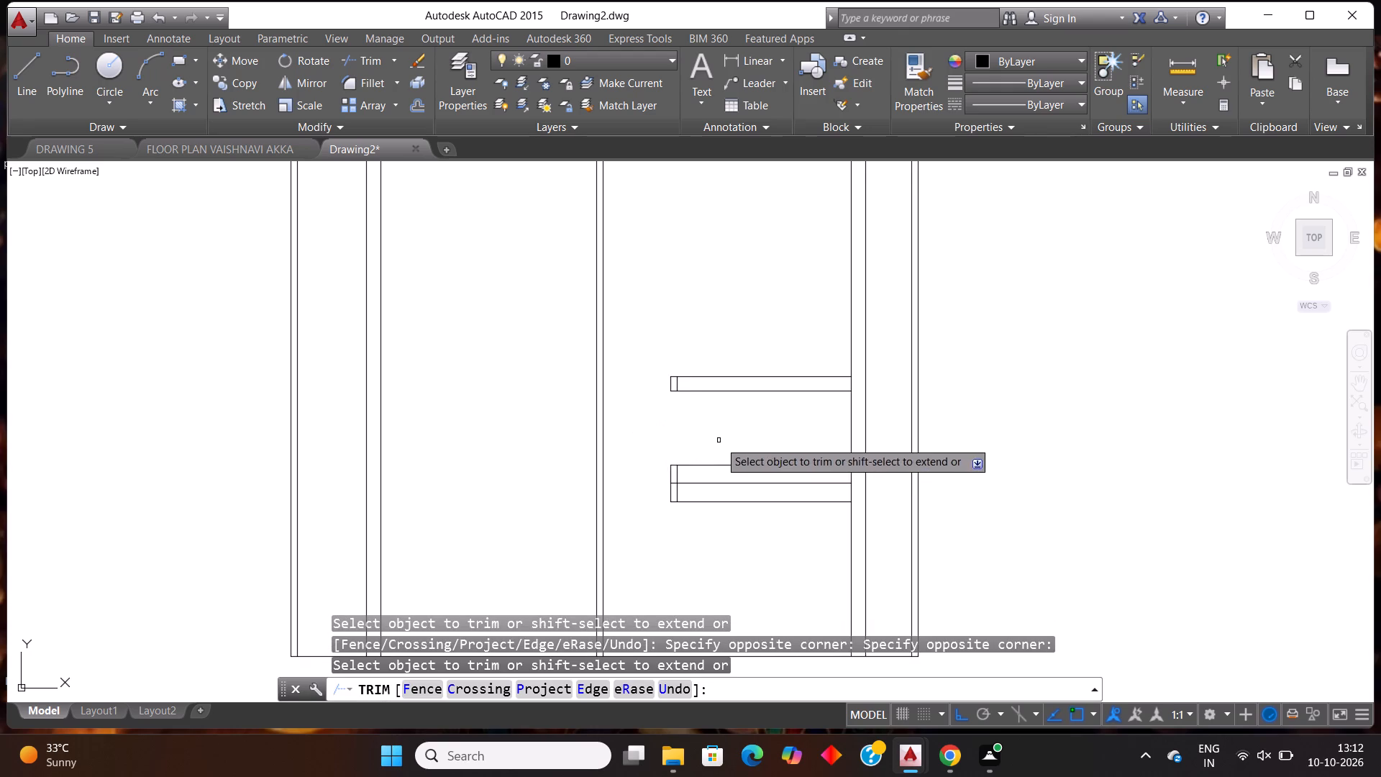
{"action": "scroll", "coordinate": [726, 457], "scroll_direction": "down", "scroll_amount": 1}
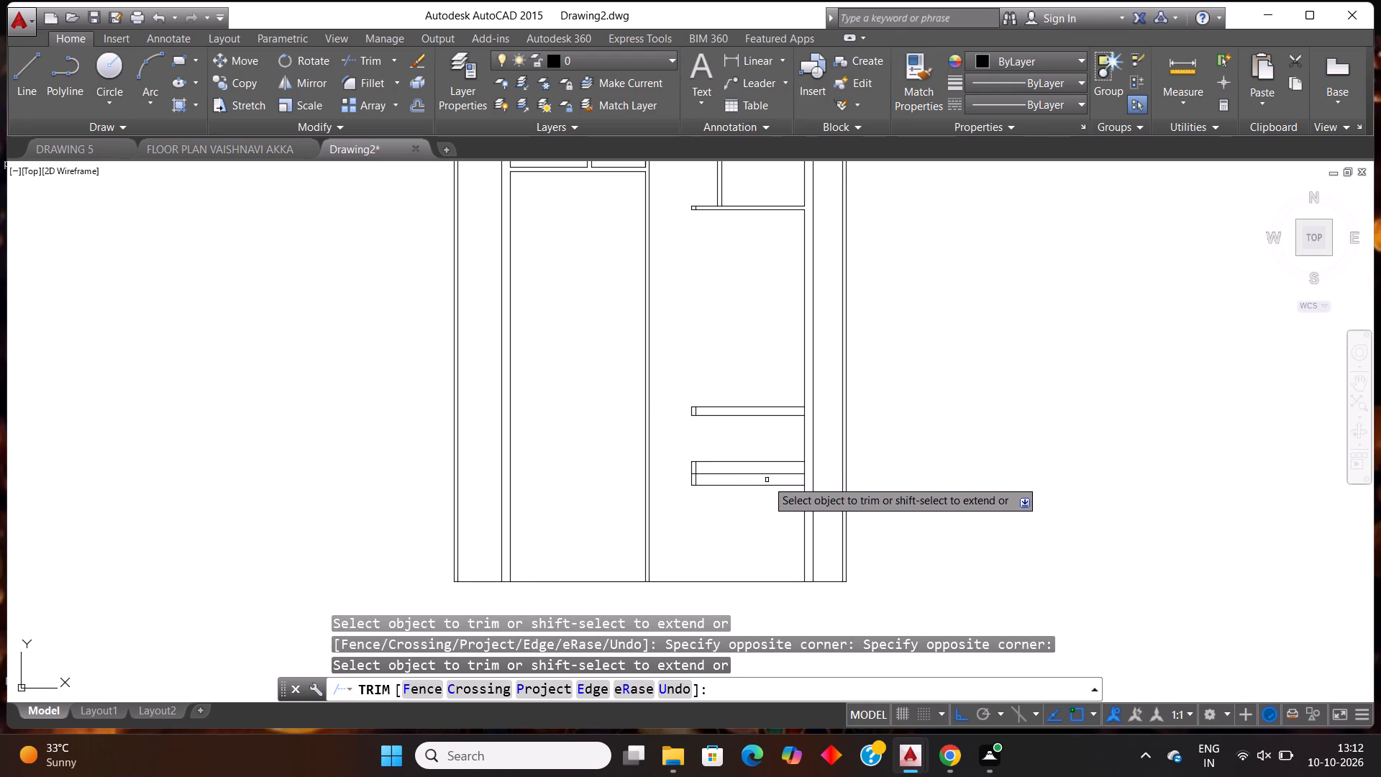
{"action": "key", "text": "Escape"}
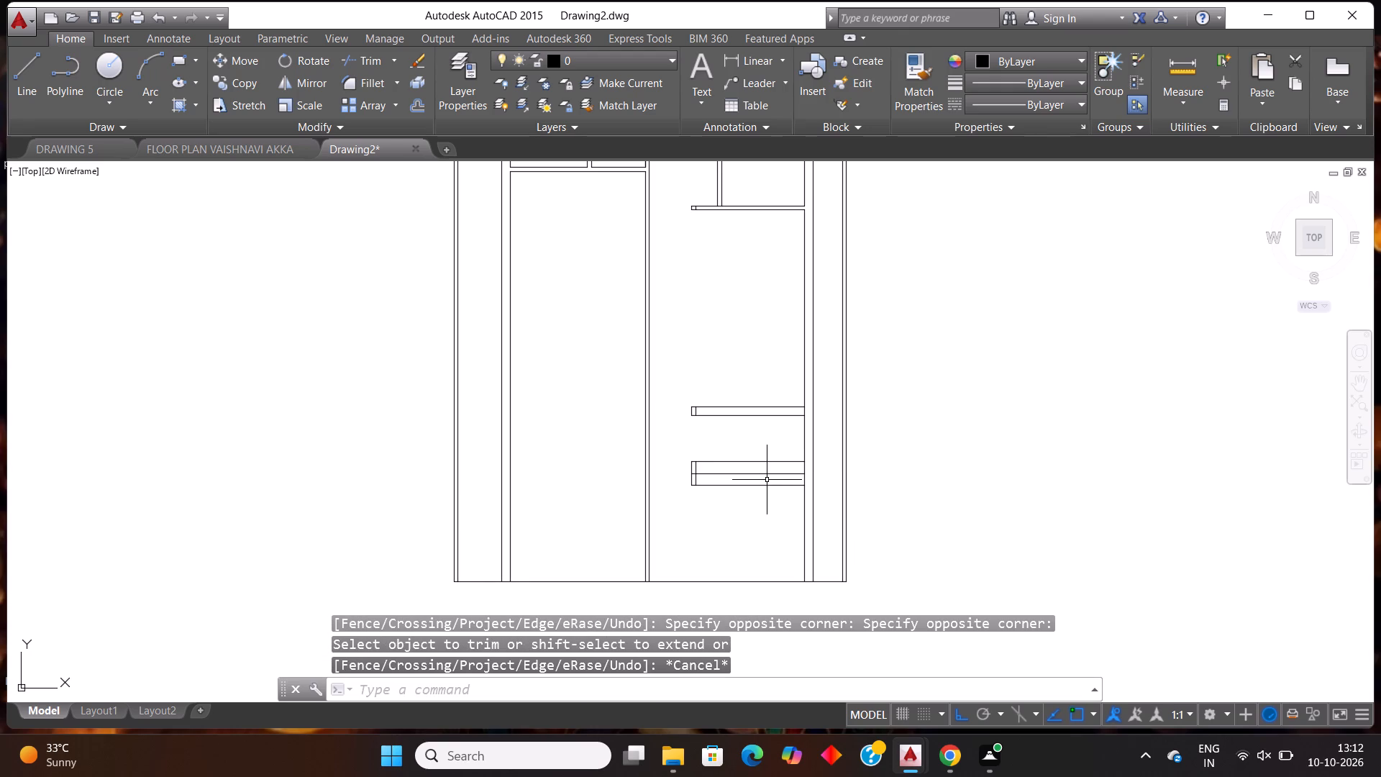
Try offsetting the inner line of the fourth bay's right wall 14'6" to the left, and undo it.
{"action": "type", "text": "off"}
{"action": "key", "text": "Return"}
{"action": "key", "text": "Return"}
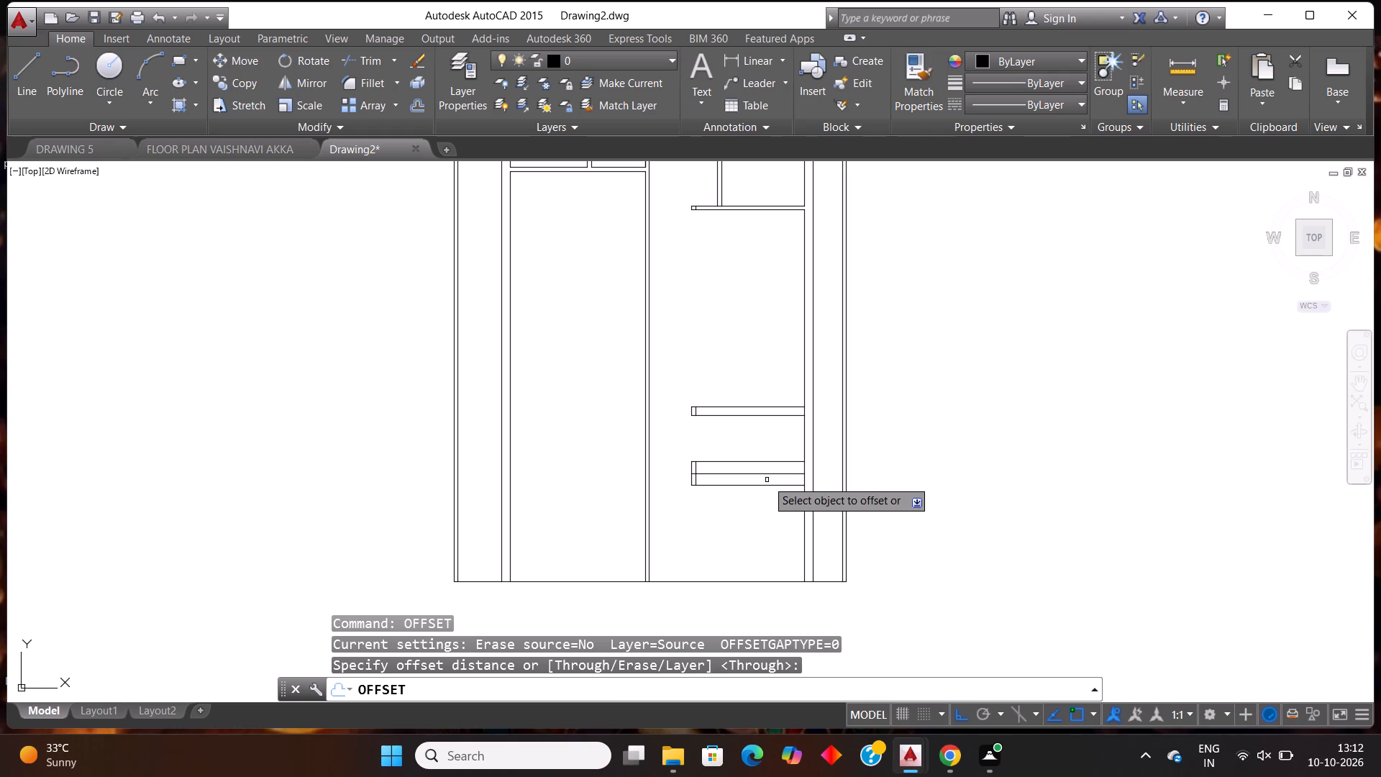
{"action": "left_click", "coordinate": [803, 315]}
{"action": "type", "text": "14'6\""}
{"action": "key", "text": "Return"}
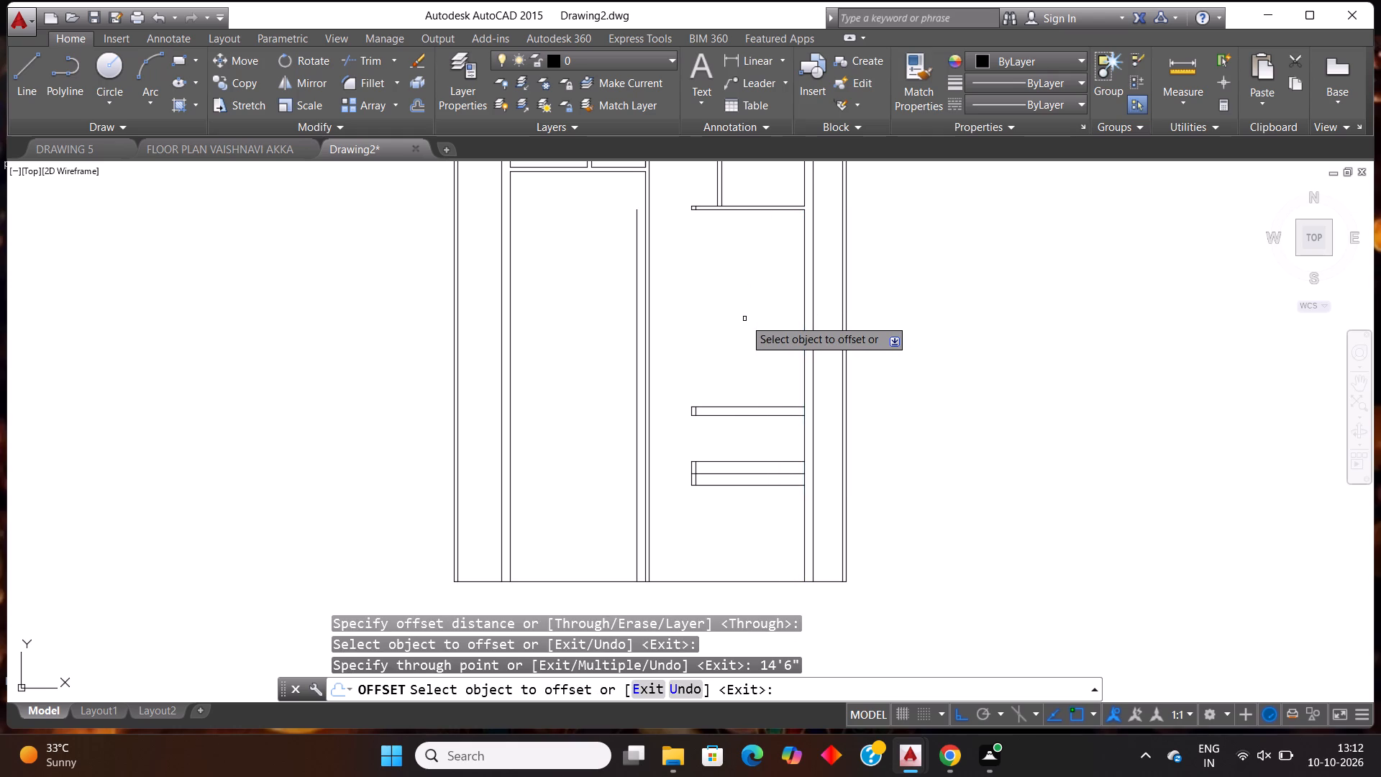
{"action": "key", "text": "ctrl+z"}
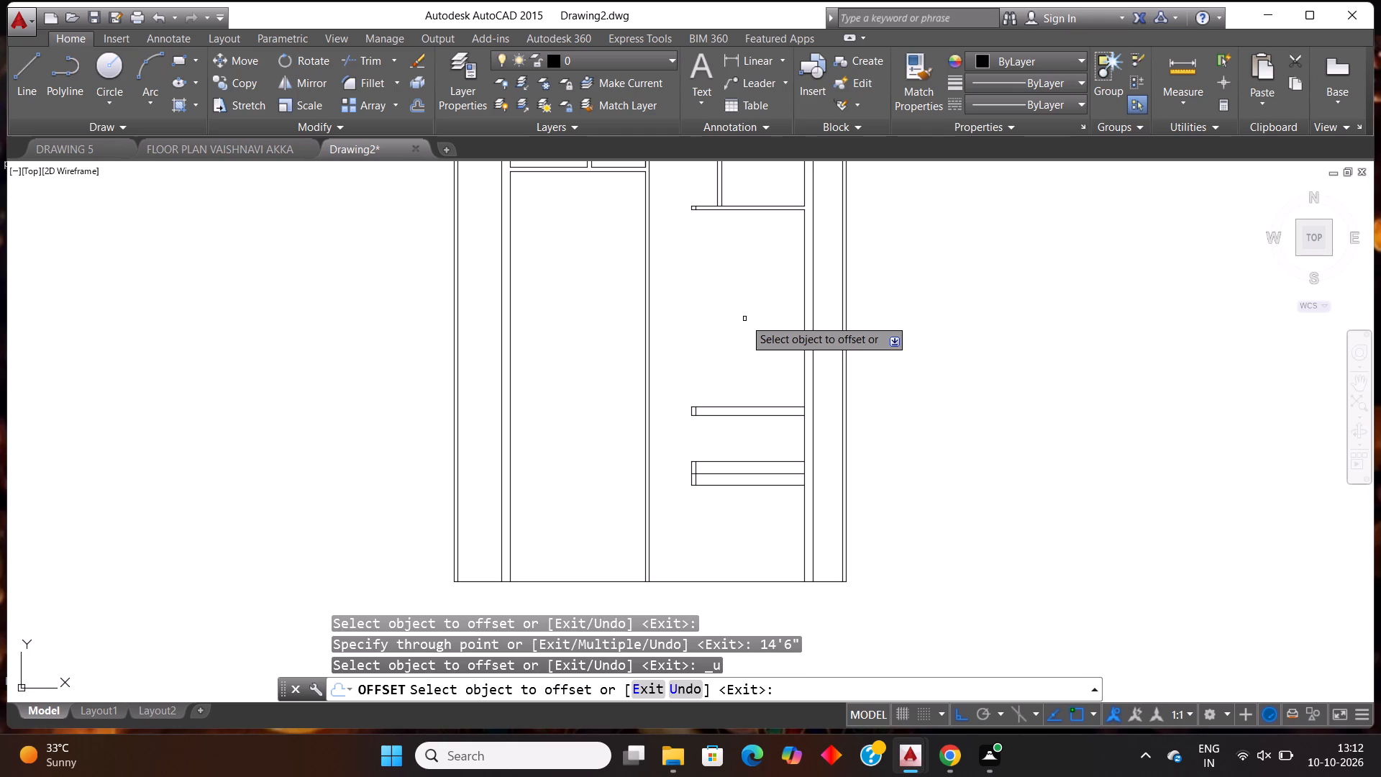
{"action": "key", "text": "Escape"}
Extend both lines of the 9" horizontal wall and the three lines below it leftward to the central vertical wall.
{"action": "type", "text": "ex"}
{"action": "key", "text": "Return"}
{"action": "key", "text": "Return"}
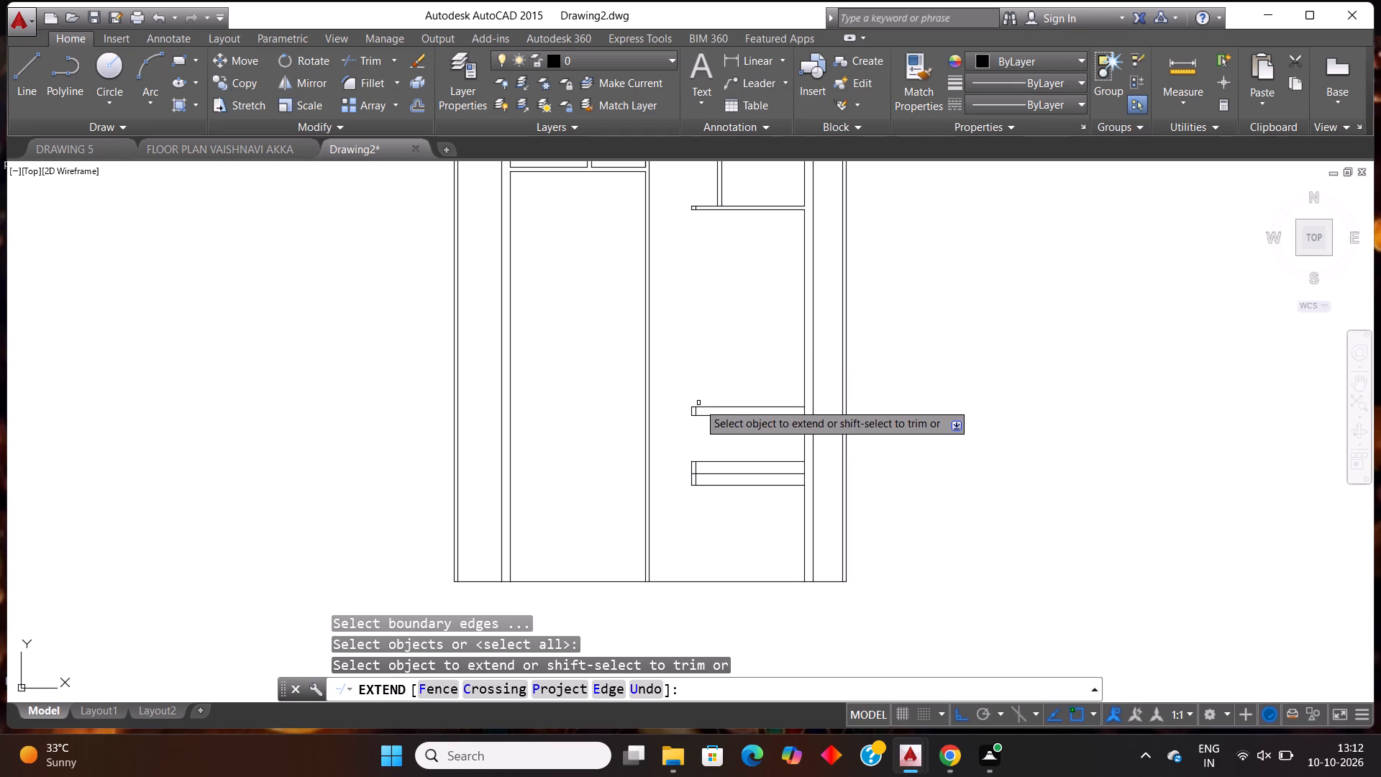
{"action": "left_click", "coordinate": [698, 407]}
{"action": "left_click", "coordinate": [698, 418]}
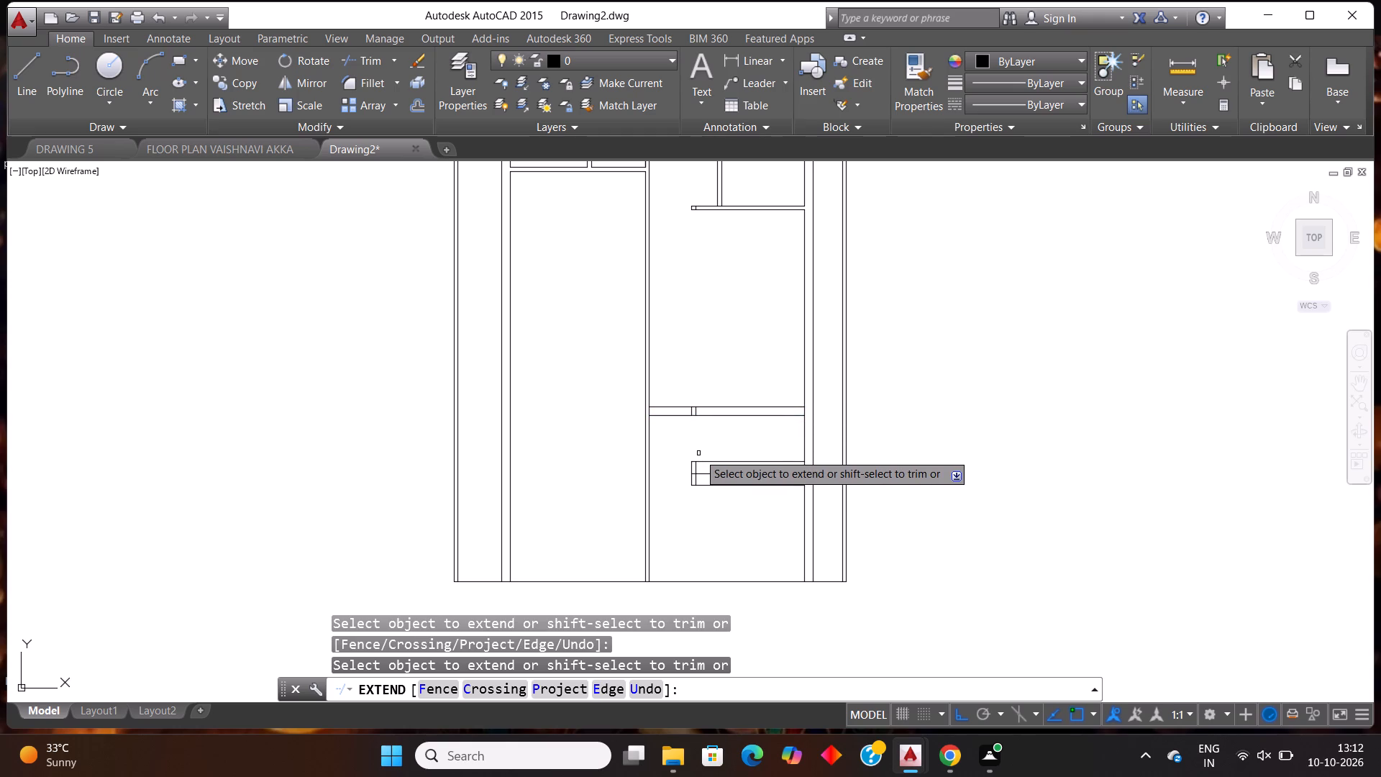
{"action": "left_click", "coordinate": [714, 462]}
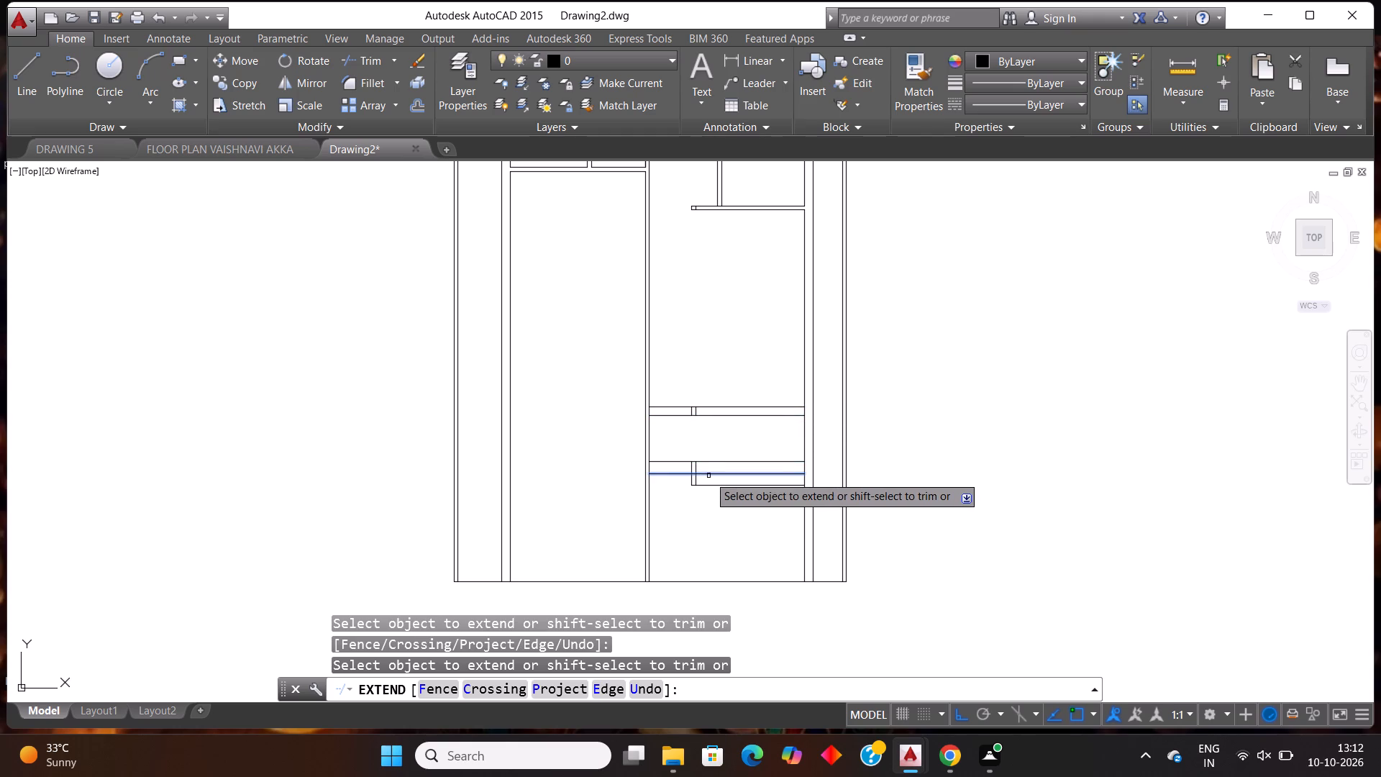
{"action": "left_click", "coordinate": [708, 476]}
{"action": "left_click", "coordinate": [704, 484]}
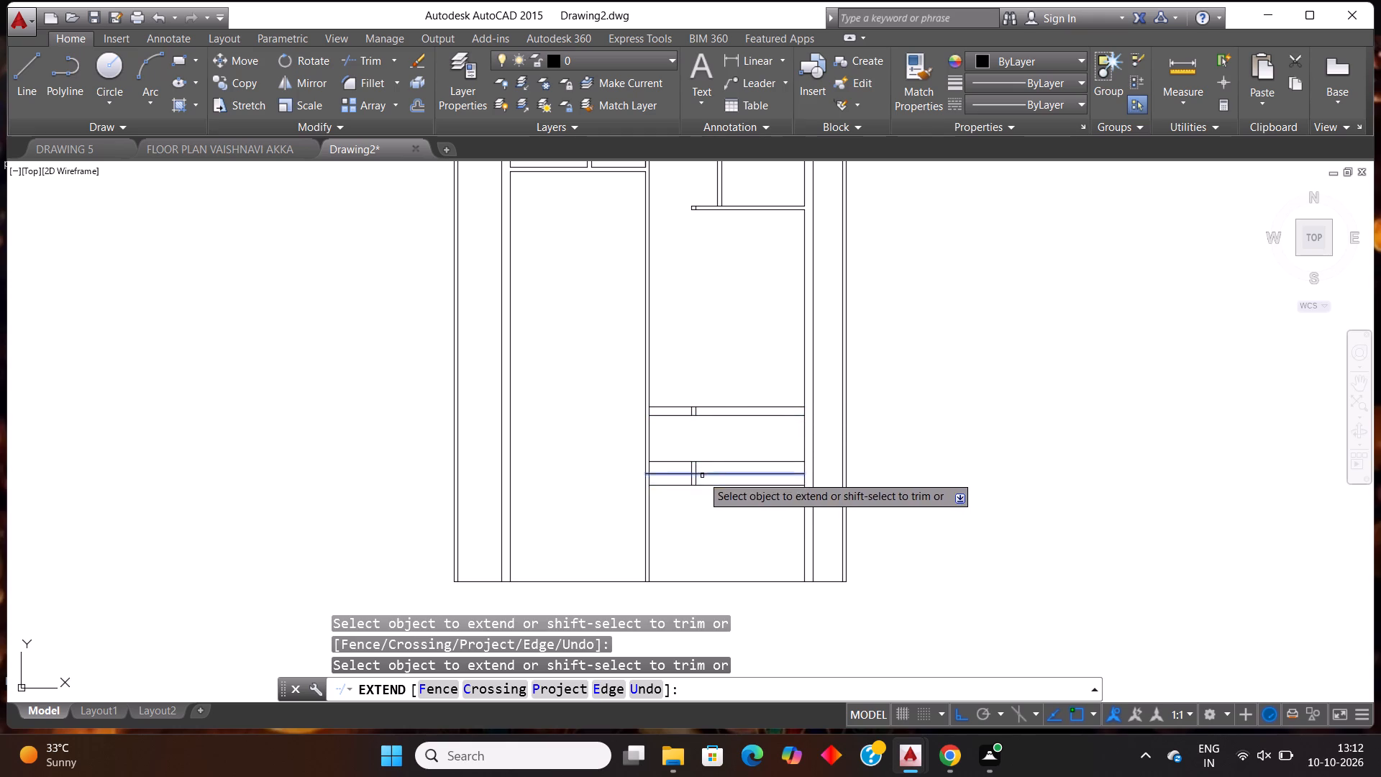
Extend both lines of the horizontal wall along the tall room's top leftward to the central vertical wall.
{"action": "scroll", "coordinate": [740, 373], "scroll_direction": "down", "scroll_amount": 2}
{"action": "scroll", "coordinate": [760, 251], "scroll_direction": "up", "scroll_amount": 2}
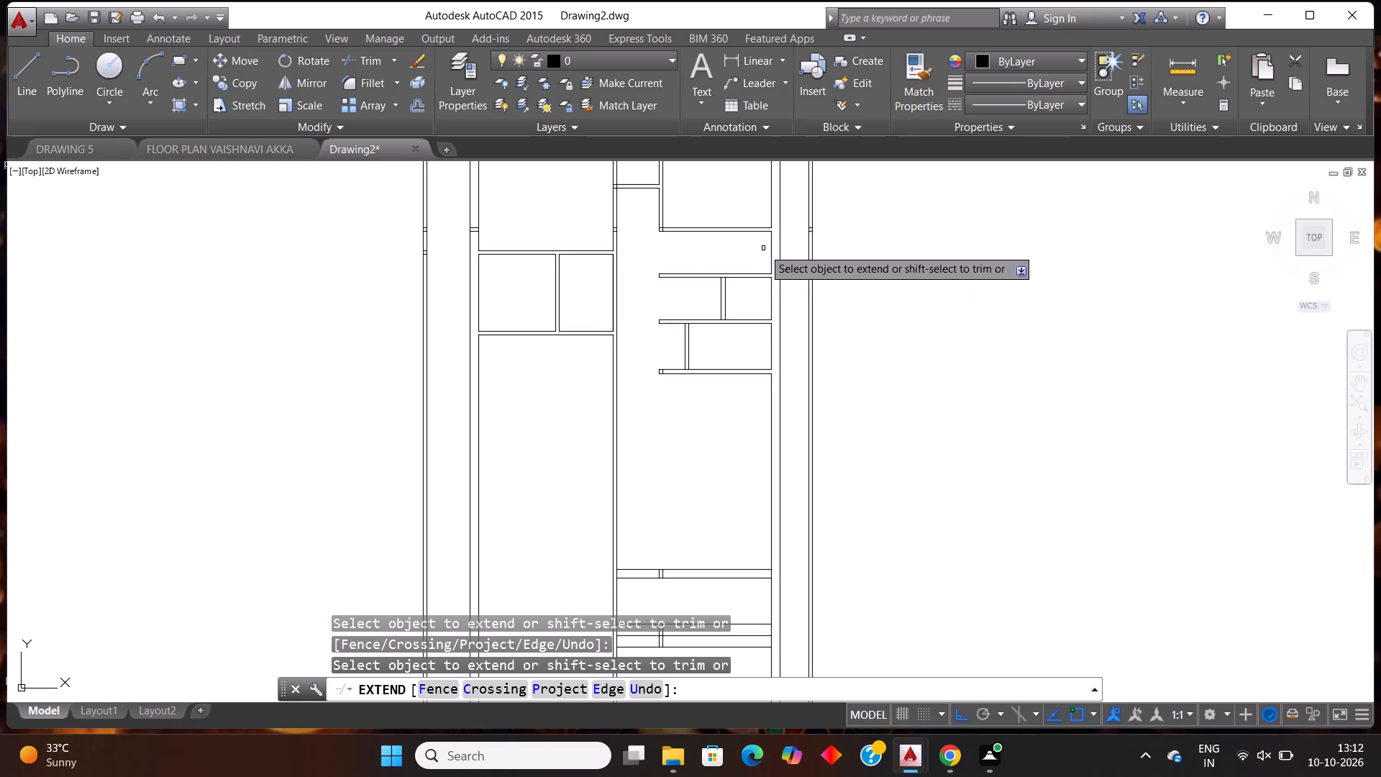
{"action": "left_click", "coordinate": [675, 370]}
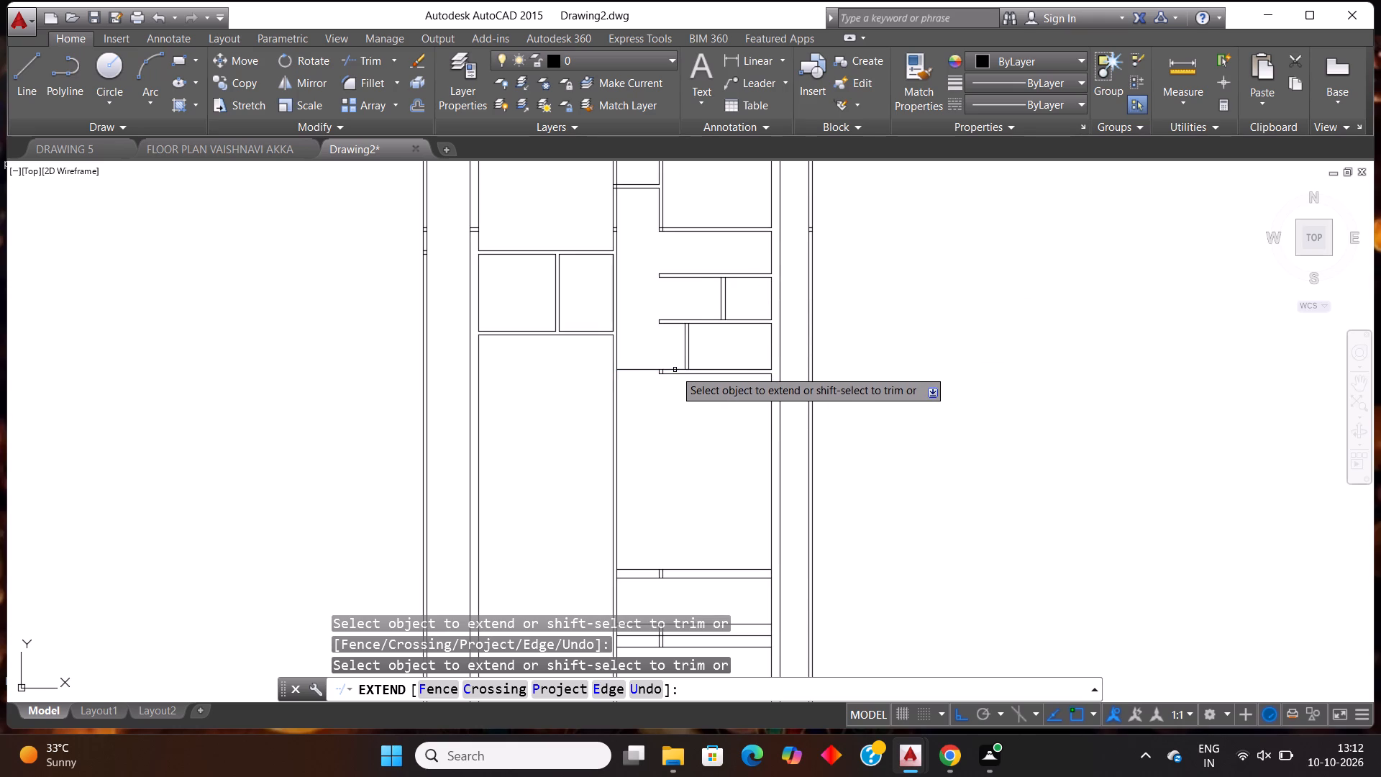
{"action": "left_click", "coordinate": [673, 373]}
{"action": "scroll", "coordinate": [739, 370], "scroll_direction": "down", "scroll_amount": 2}
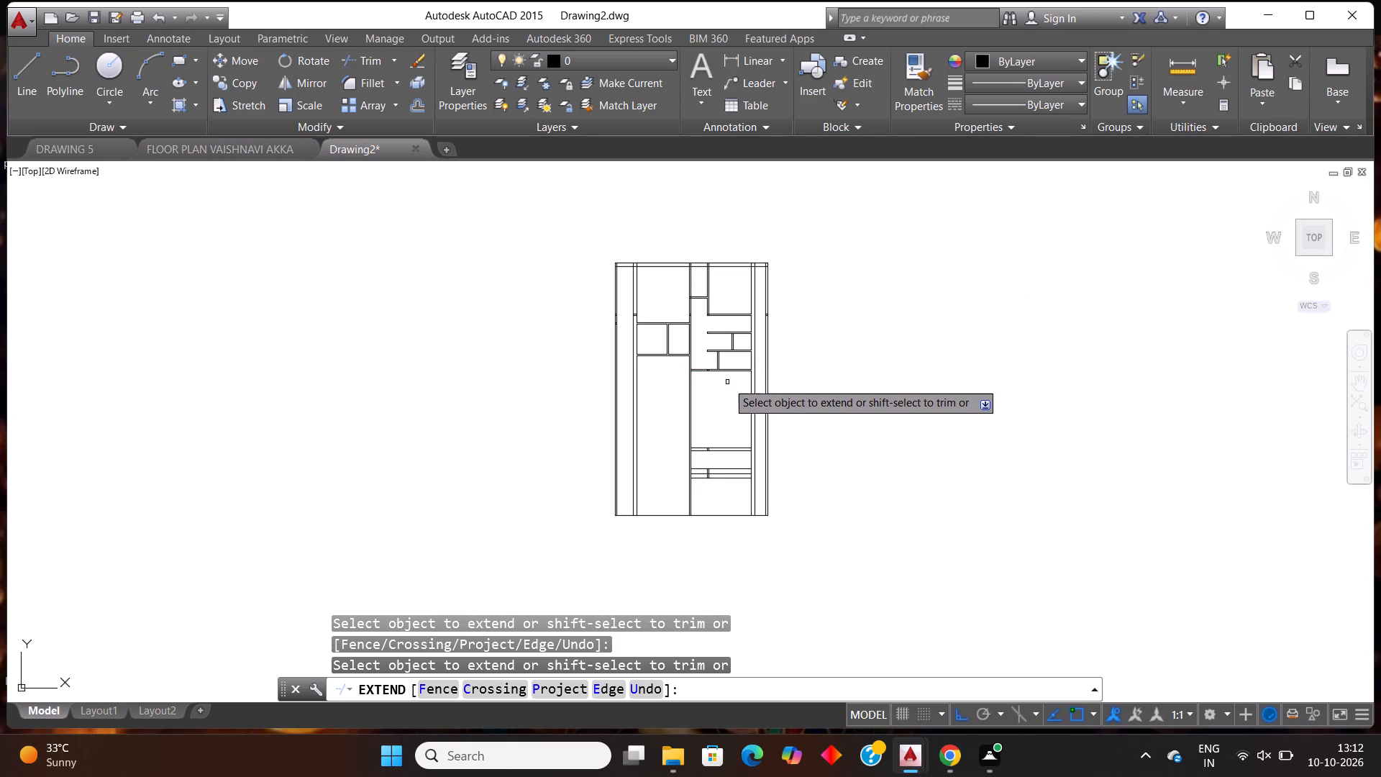
{"action": "key", "text": "Escape"}
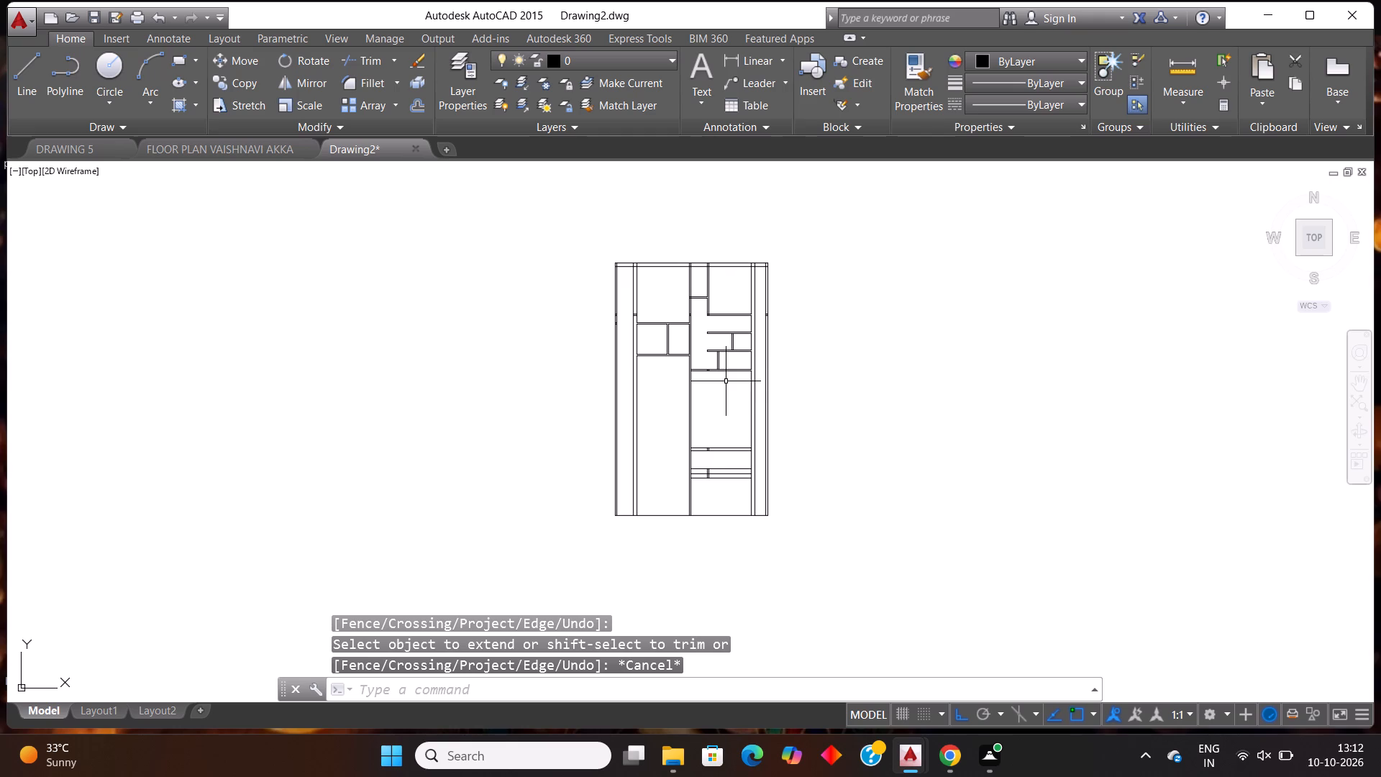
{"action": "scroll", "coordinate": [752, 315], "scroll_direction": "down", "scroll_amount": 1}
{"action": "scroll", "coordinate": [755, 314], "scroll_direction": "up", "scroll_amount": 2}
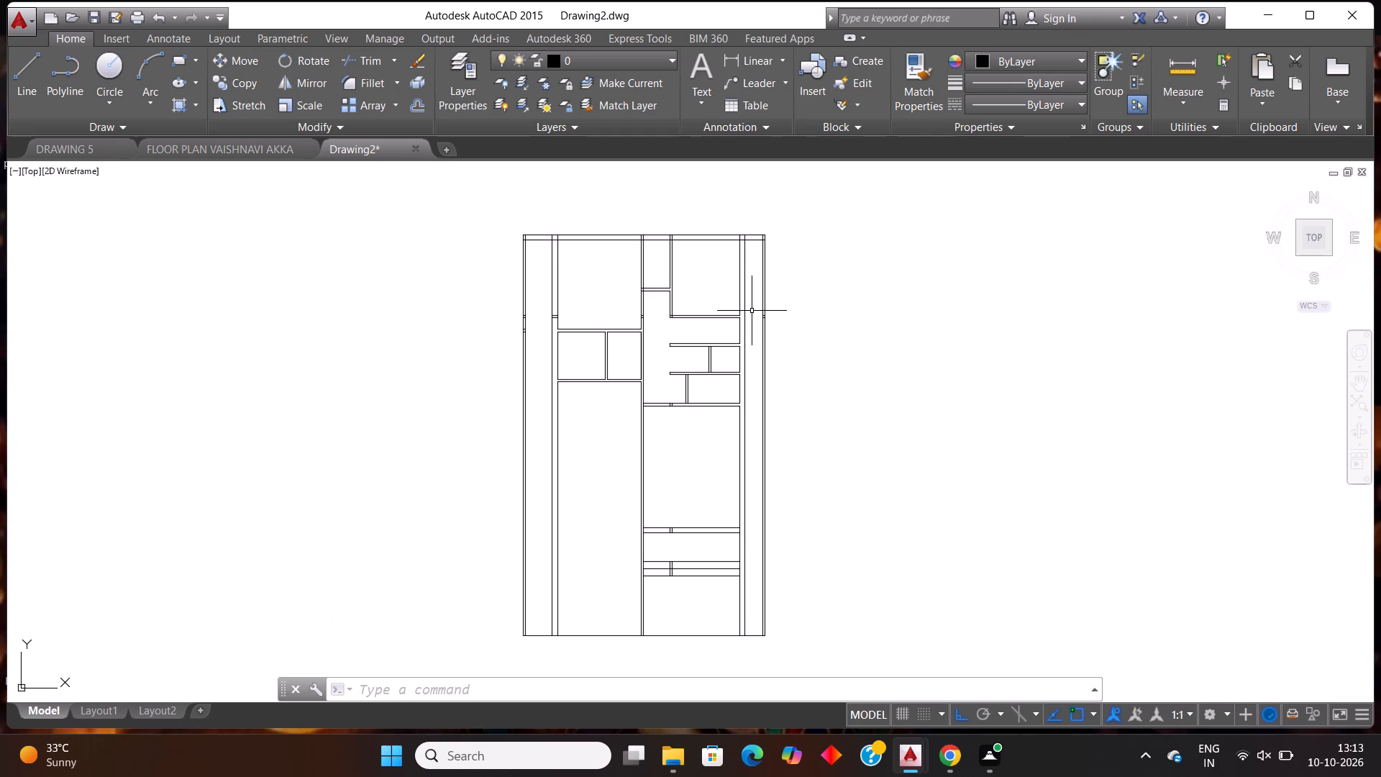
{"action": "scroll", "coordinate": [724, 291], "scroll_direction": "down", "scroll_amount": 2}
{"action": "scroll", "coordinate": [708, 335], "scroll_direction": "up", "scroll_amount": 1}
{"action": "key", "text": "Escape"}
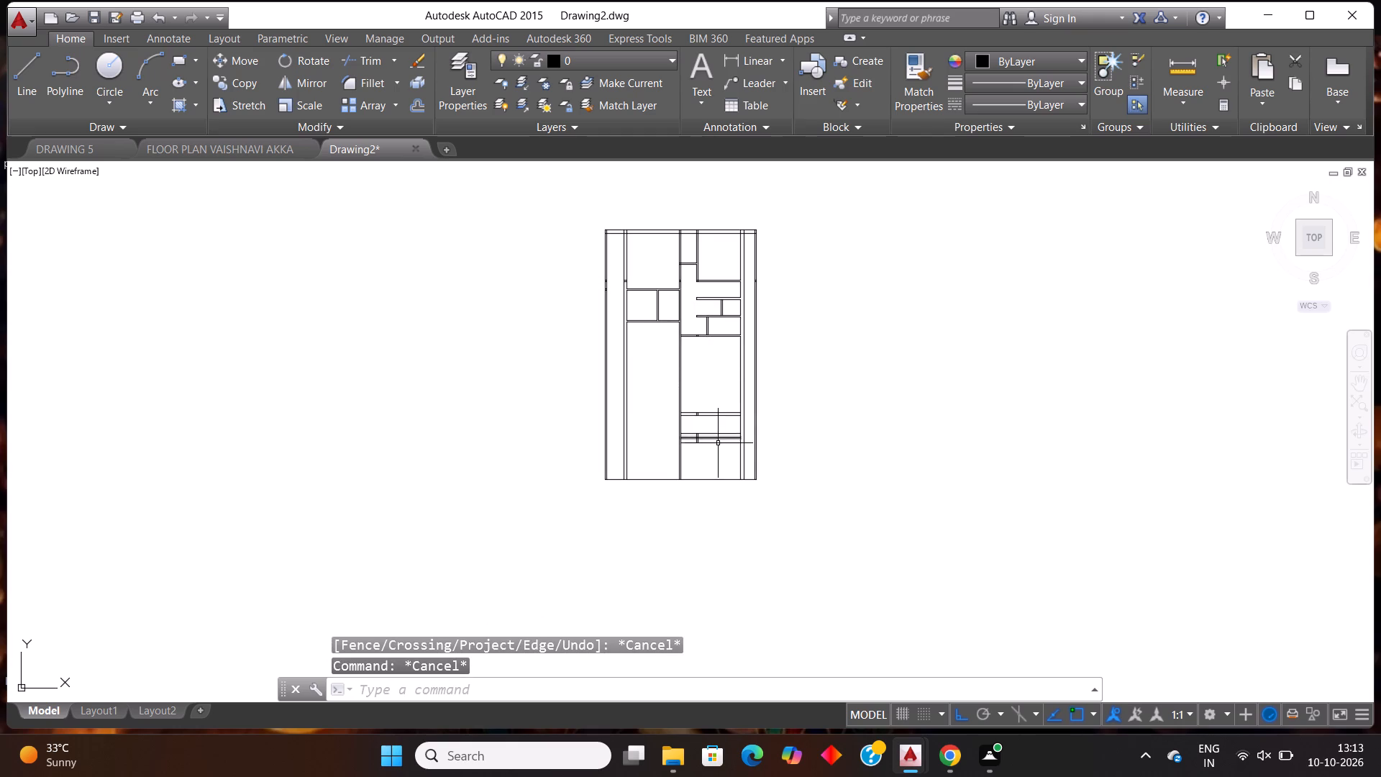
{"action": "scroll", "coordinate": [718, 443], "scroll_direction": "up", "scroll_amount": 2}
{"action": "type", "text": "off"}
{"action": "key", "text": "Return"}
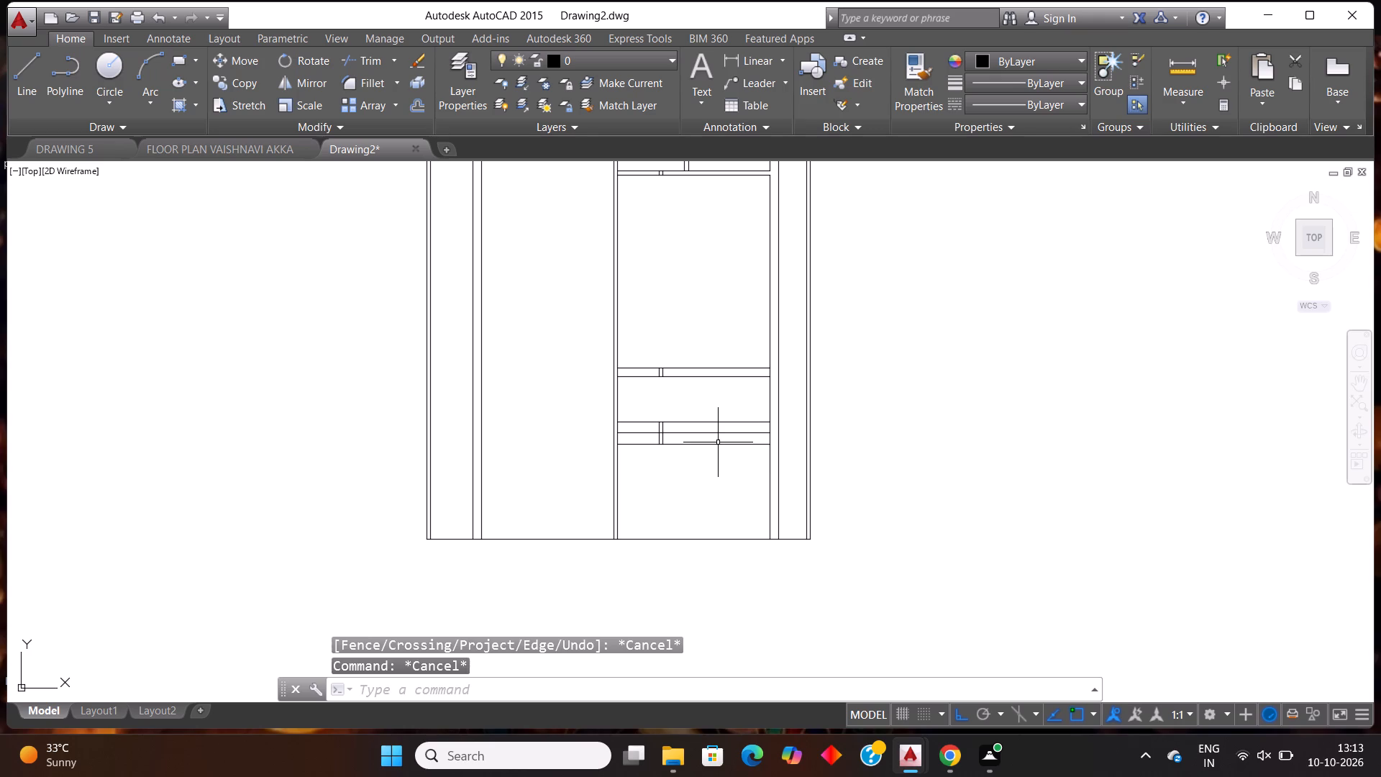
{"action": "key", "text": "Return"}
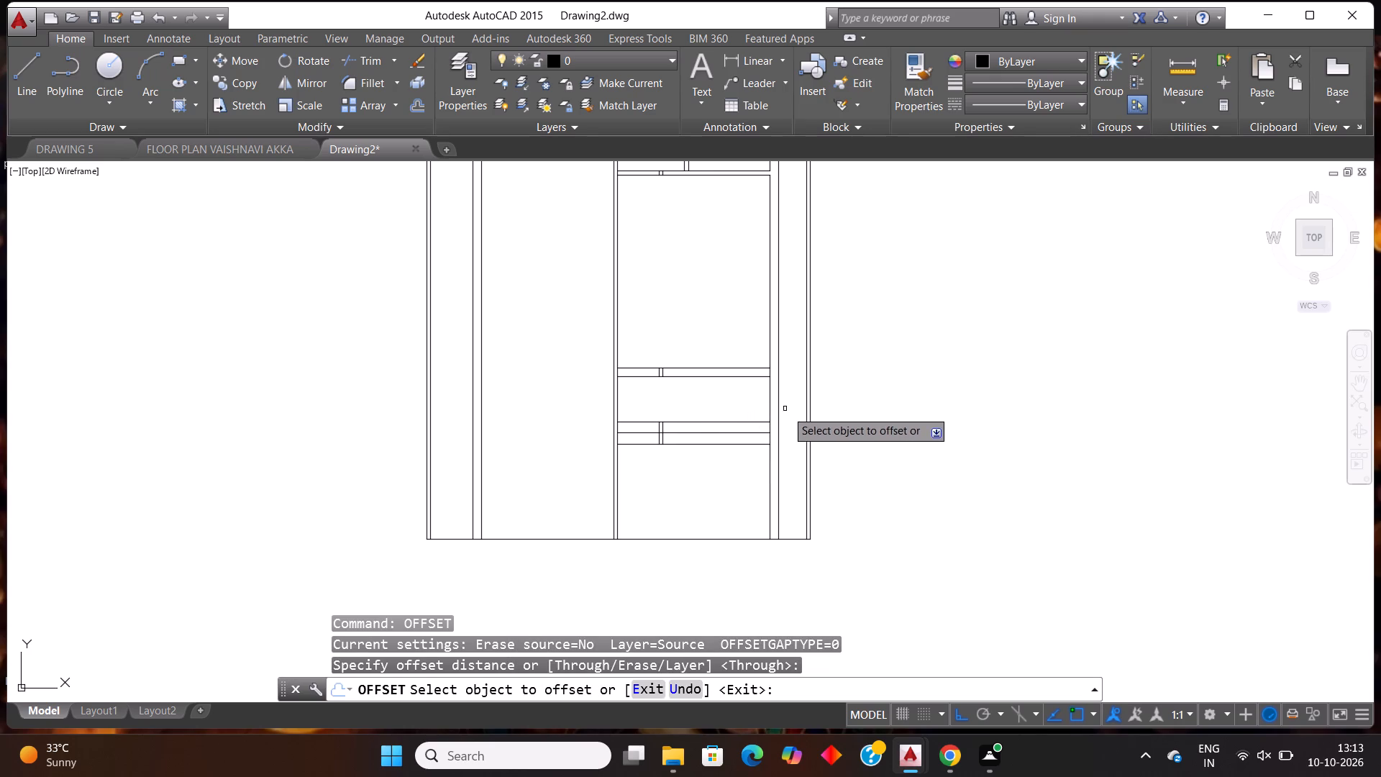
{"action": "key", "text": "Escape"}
Trim the inner line of the fourth bay's right wall below the lowest horizontal line.
{"action": "type", "text": "tr"}
{"action": "key", "text": "Return"}
{"action": "key", "text": "Return"}
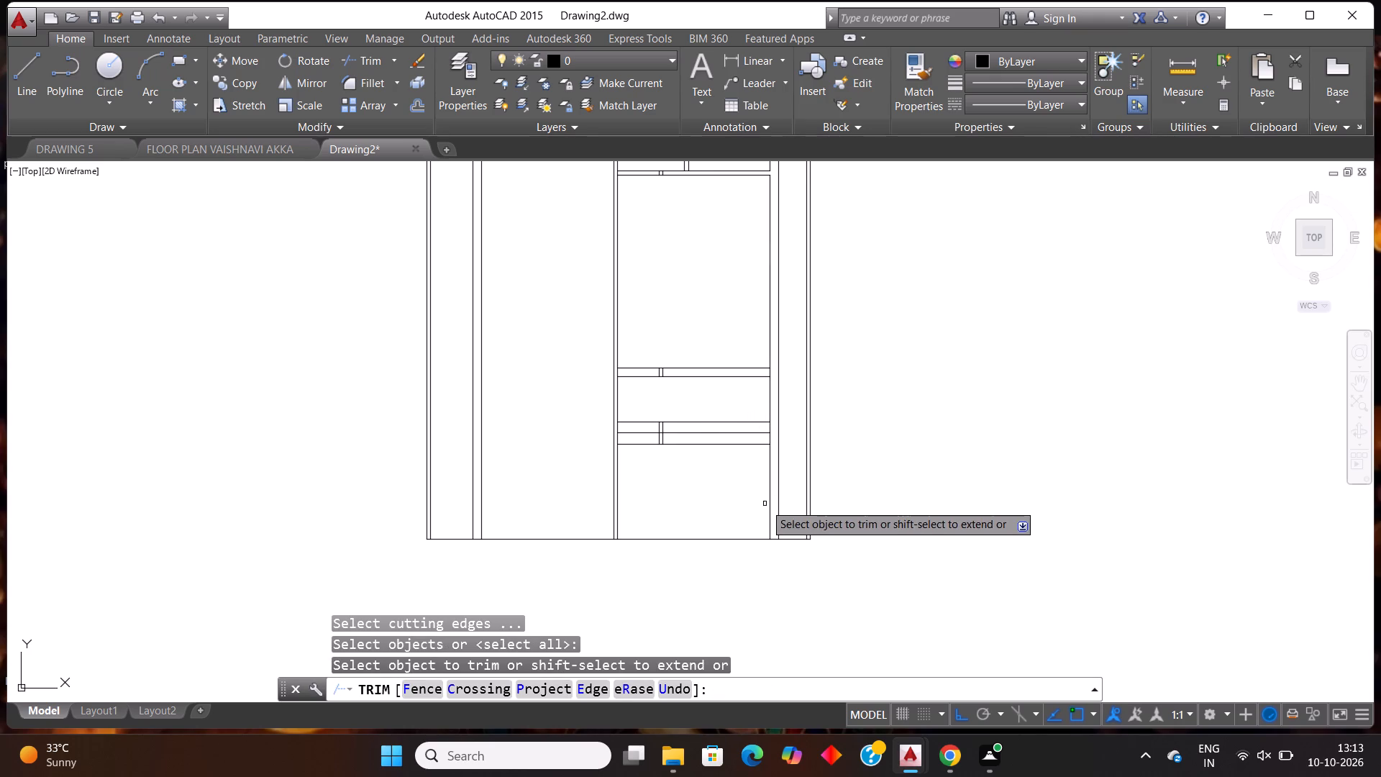
{"action": "left_click", "coordinate": [770, 494]}
{"action": "key", "text": "Escape"}
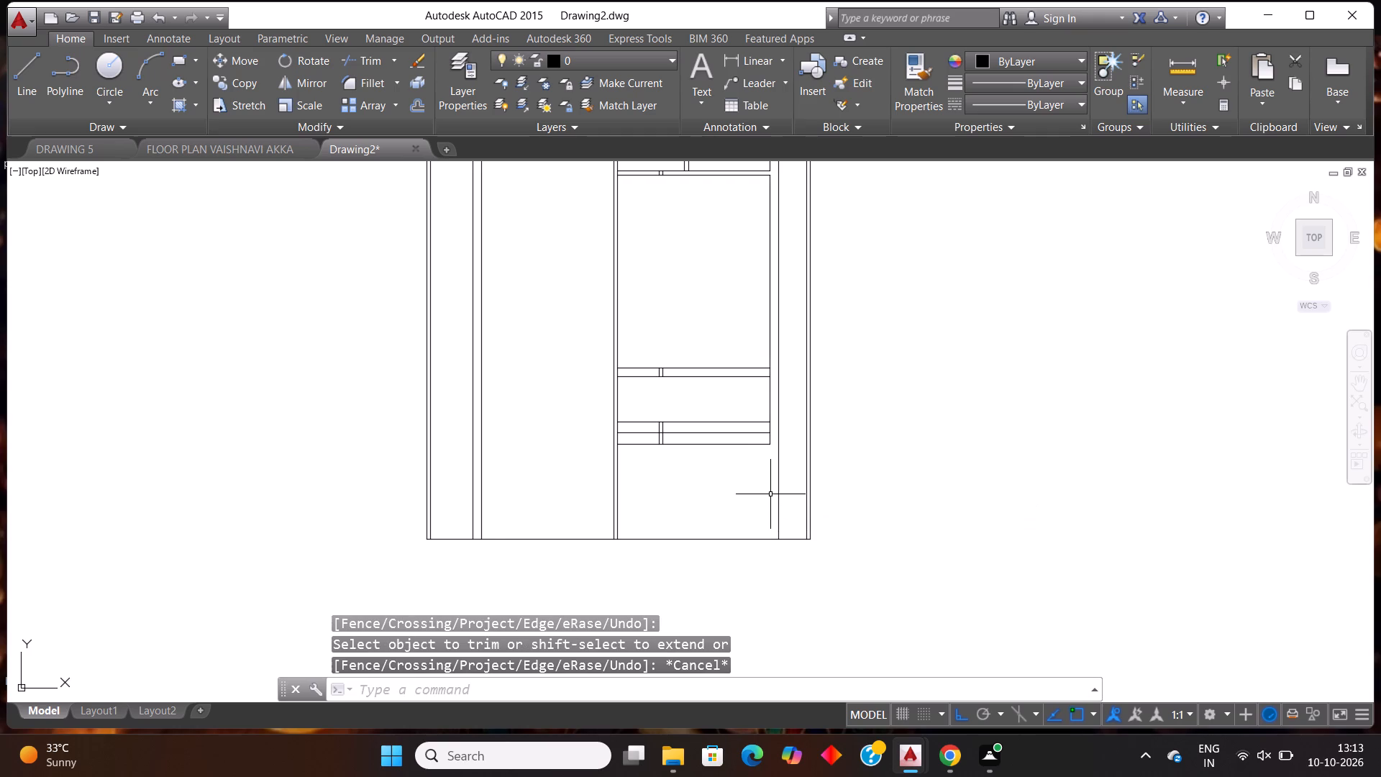
Extend the fourth bay's lowest horizontal line rightward, across the bay's right wall, to the inner line of the building's outer right wall.
{"action": "type", "text": "ex"}
{"action": "key", "text": "Return"}
{"action": "key", "text": "Return"}
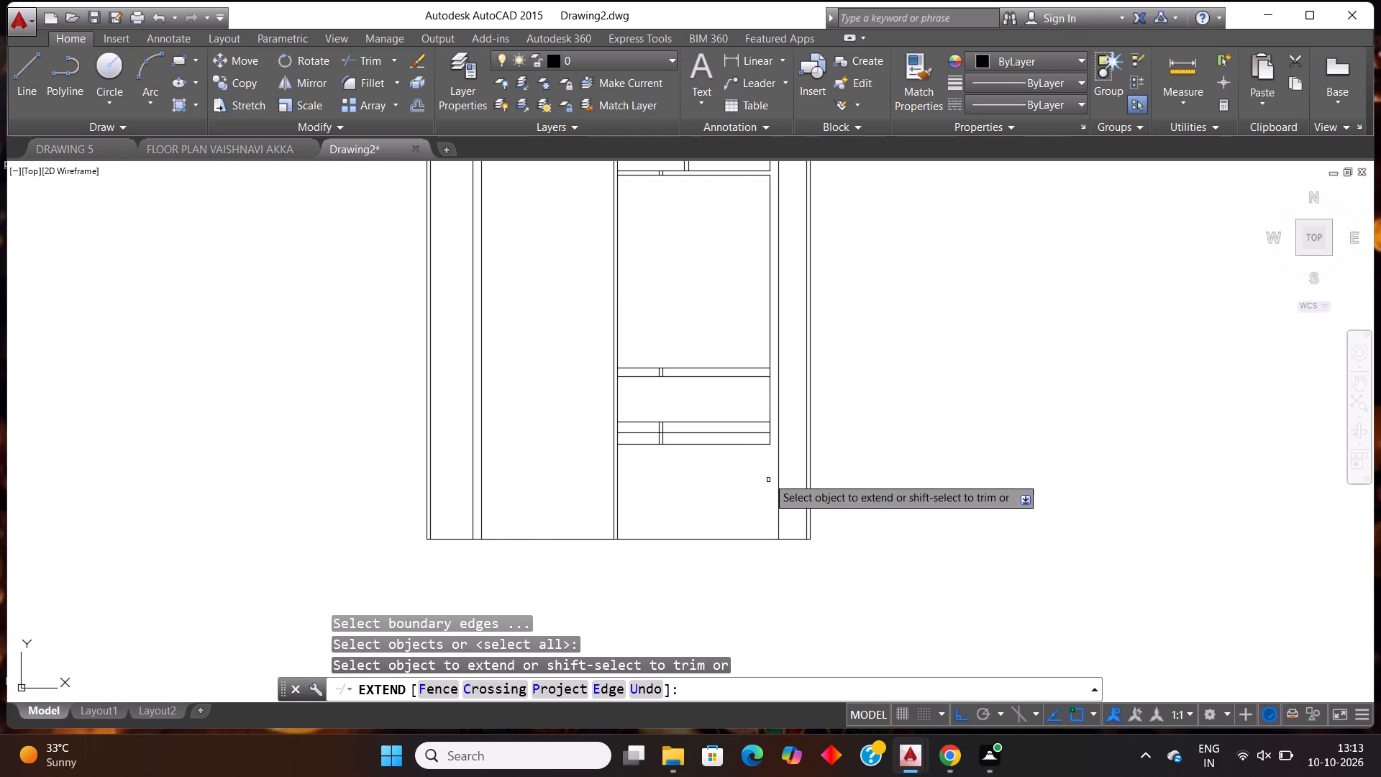
{"action": "left_click", "coordinate": [762, 447]}
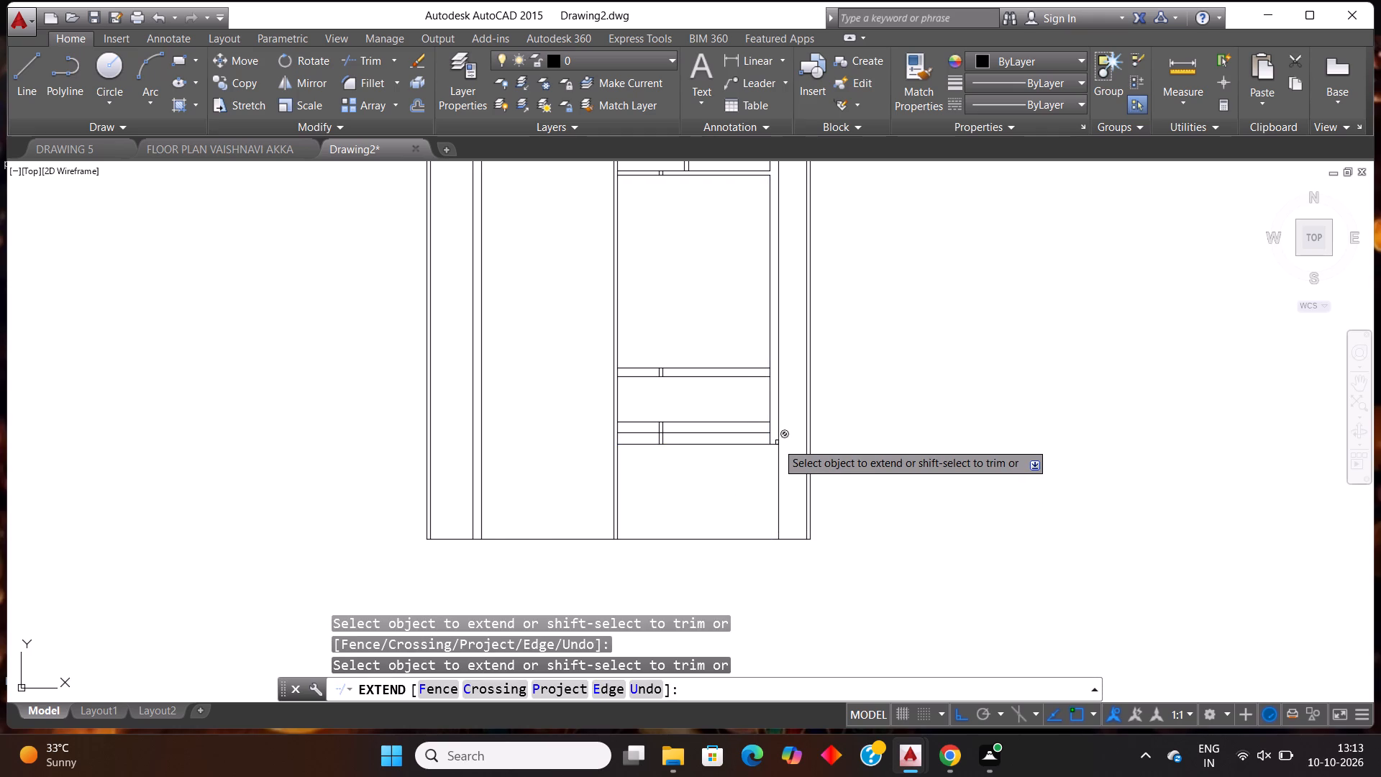
{"action": "left_click", "coordinate": [775, 445]}
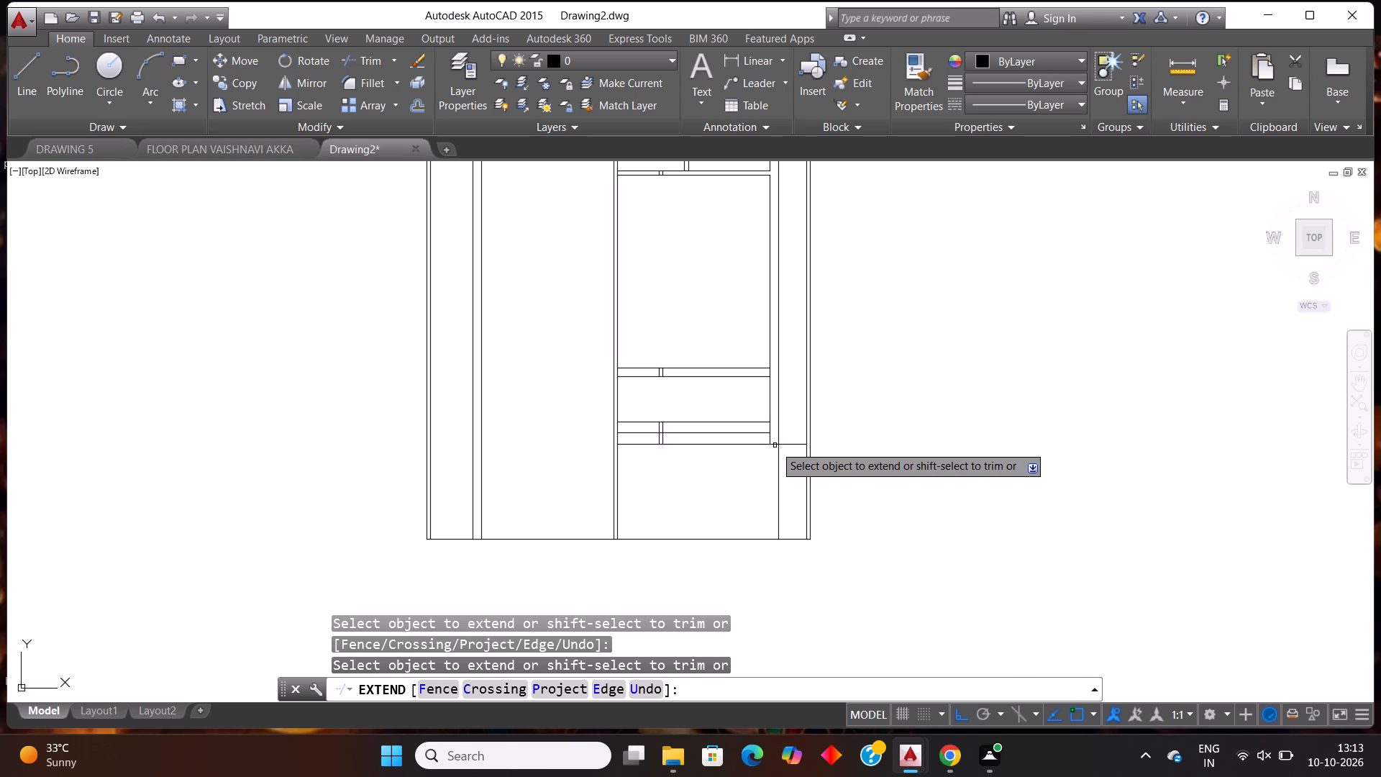
{"action": "key", "text": "Escape"}
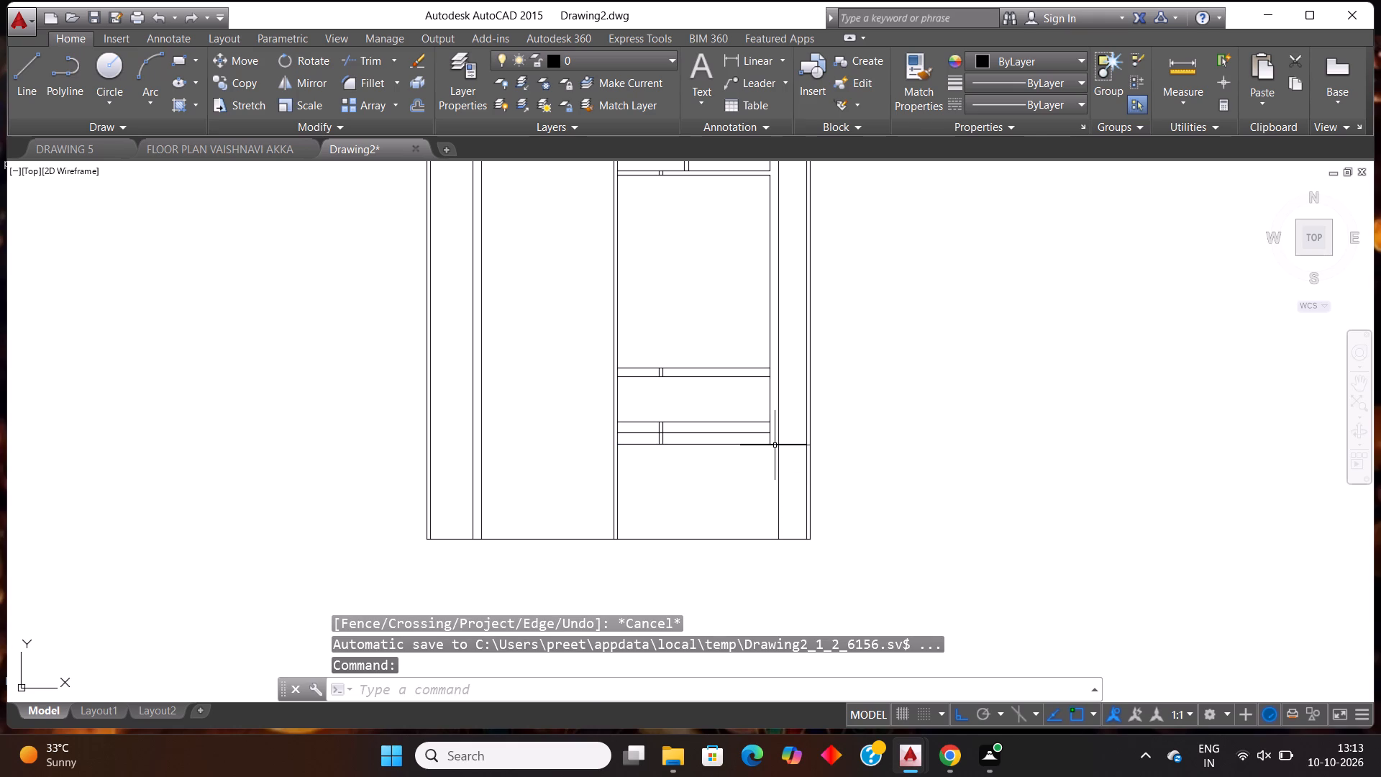
Trim the remaining outer line of the fourth bay's right wall below the lowest horizontal line.
{"action": "type", "text": "tr"}
{"action": "key", "text": "Return"}
{"action": "key", "text": "Return"}
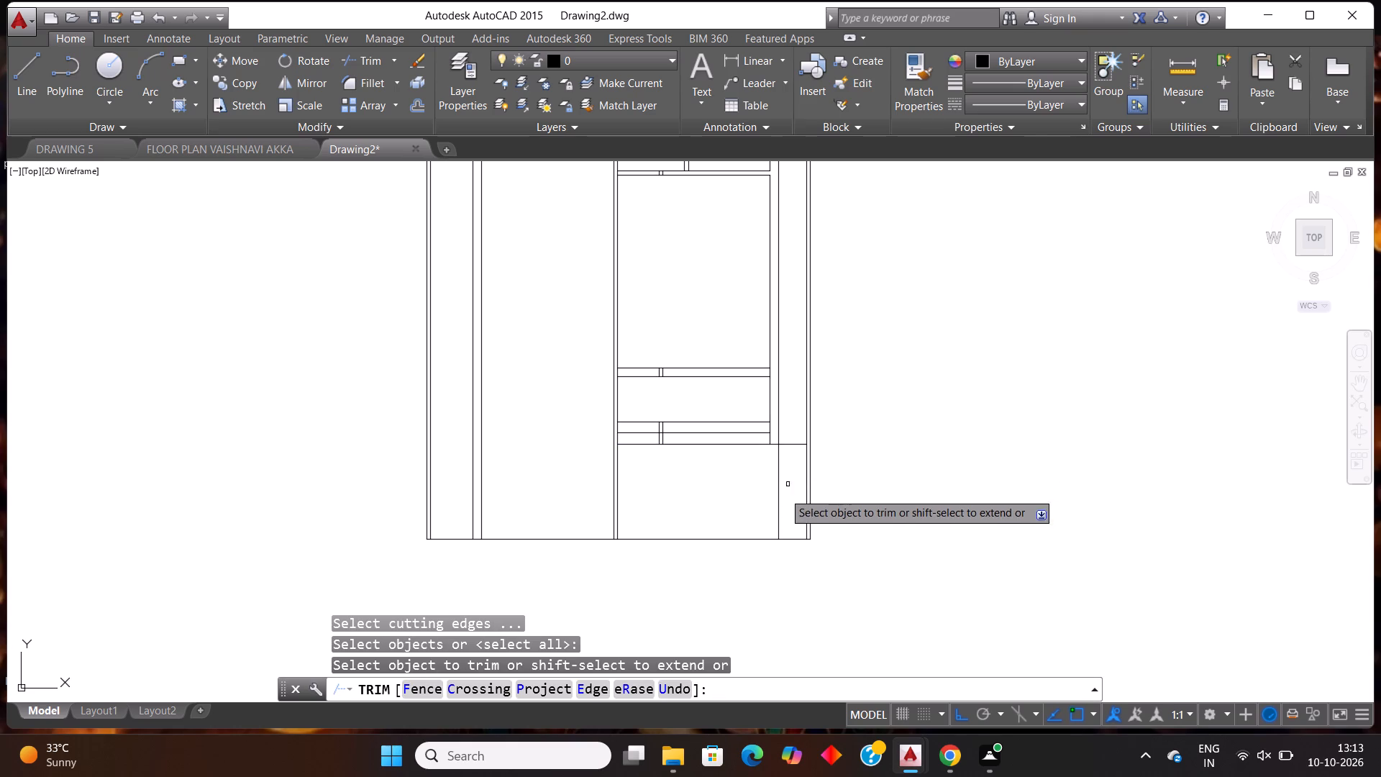
{"action": "left_click", "coordinate": [790, 482]}
{"action": "left_click", "coordinate": [764, 487]}
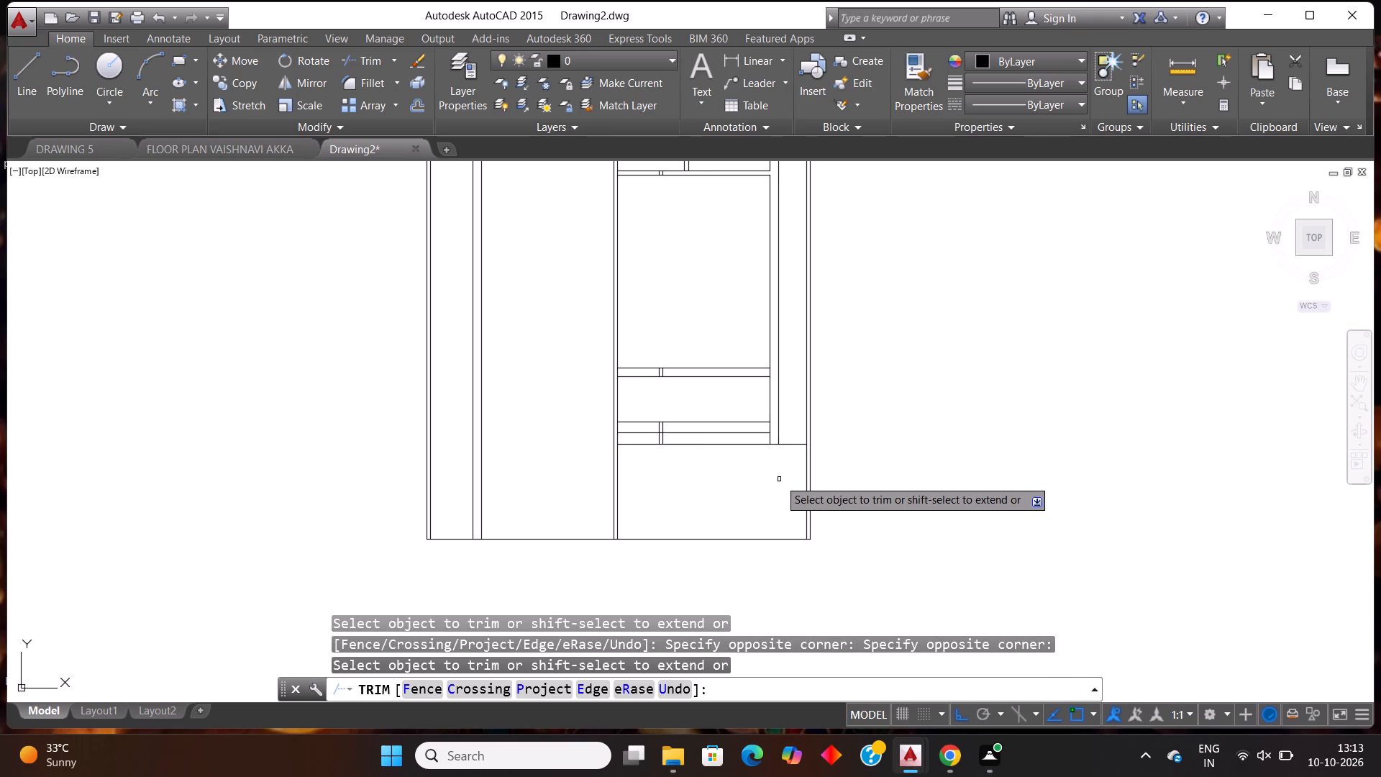
{"action": "scroll", "coordinate": [792, 467], "scroll_direction": "down", "scroll_amount": 1}
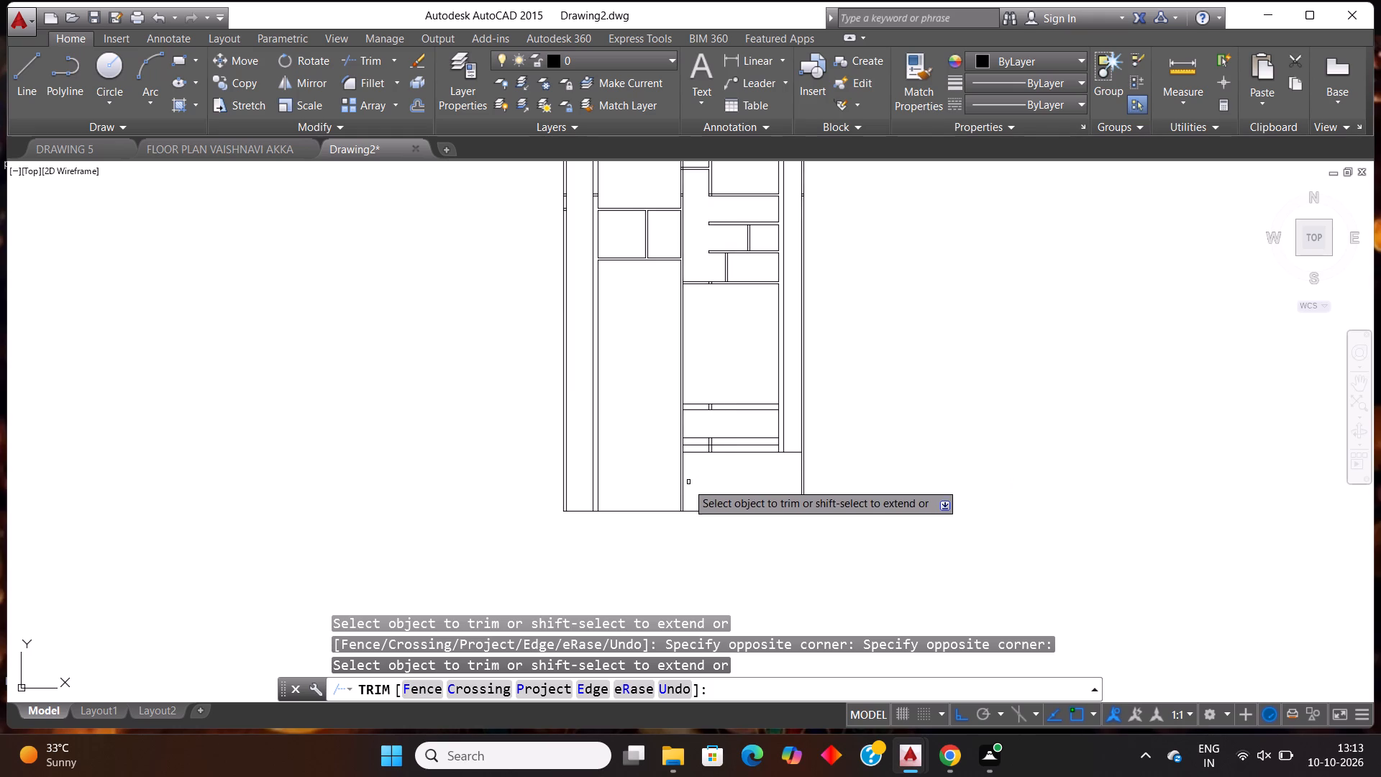
{"action": "scroll", "coordinate": [710, 471], "scroll_direction": "up", "scroll_amount": 1}
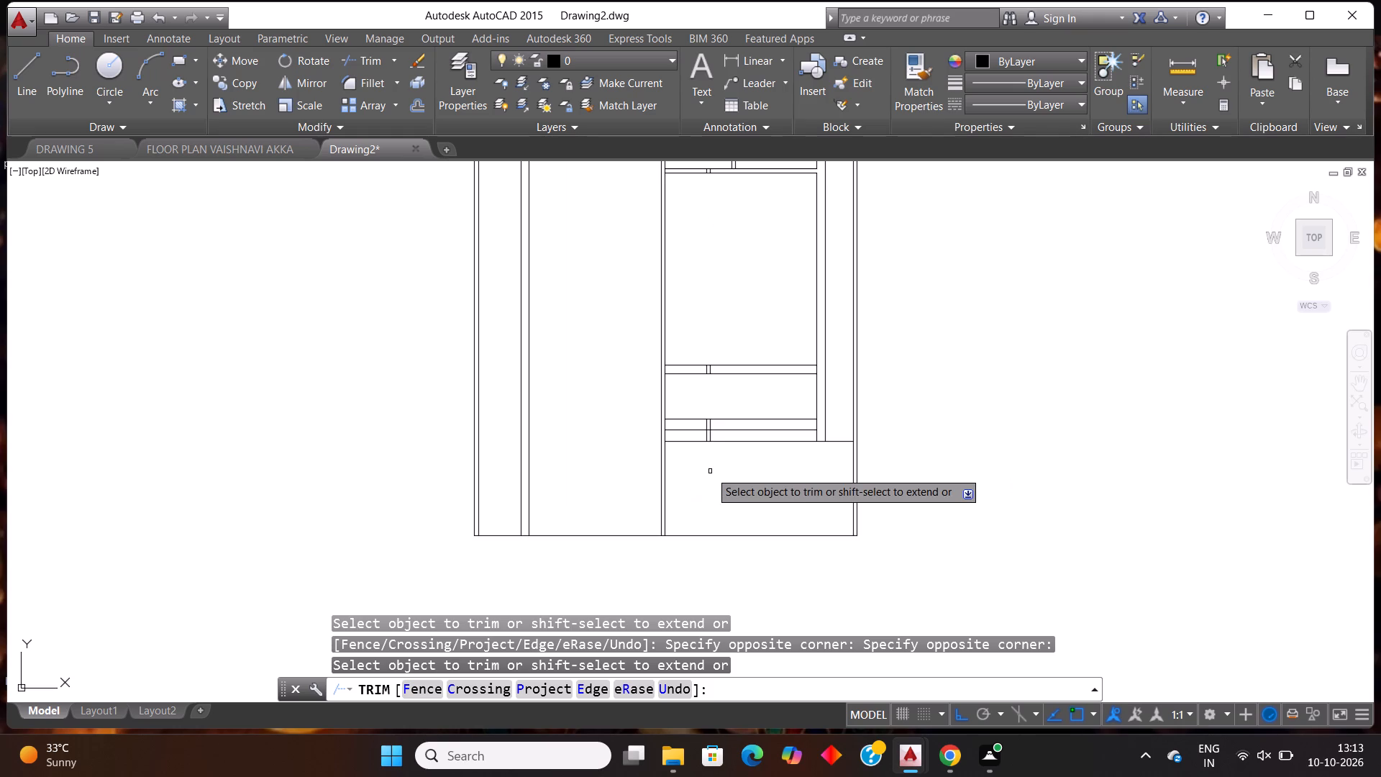
{"action": "key", "text": "Escape"}
Extend the fourth bay's lowest horizontal line leftward to the far line of the central vertical wall.
{"action": "type", "text": "ex"}
{"action": "key", "text": "Return"}
{"action": "key", "text": "Return"}
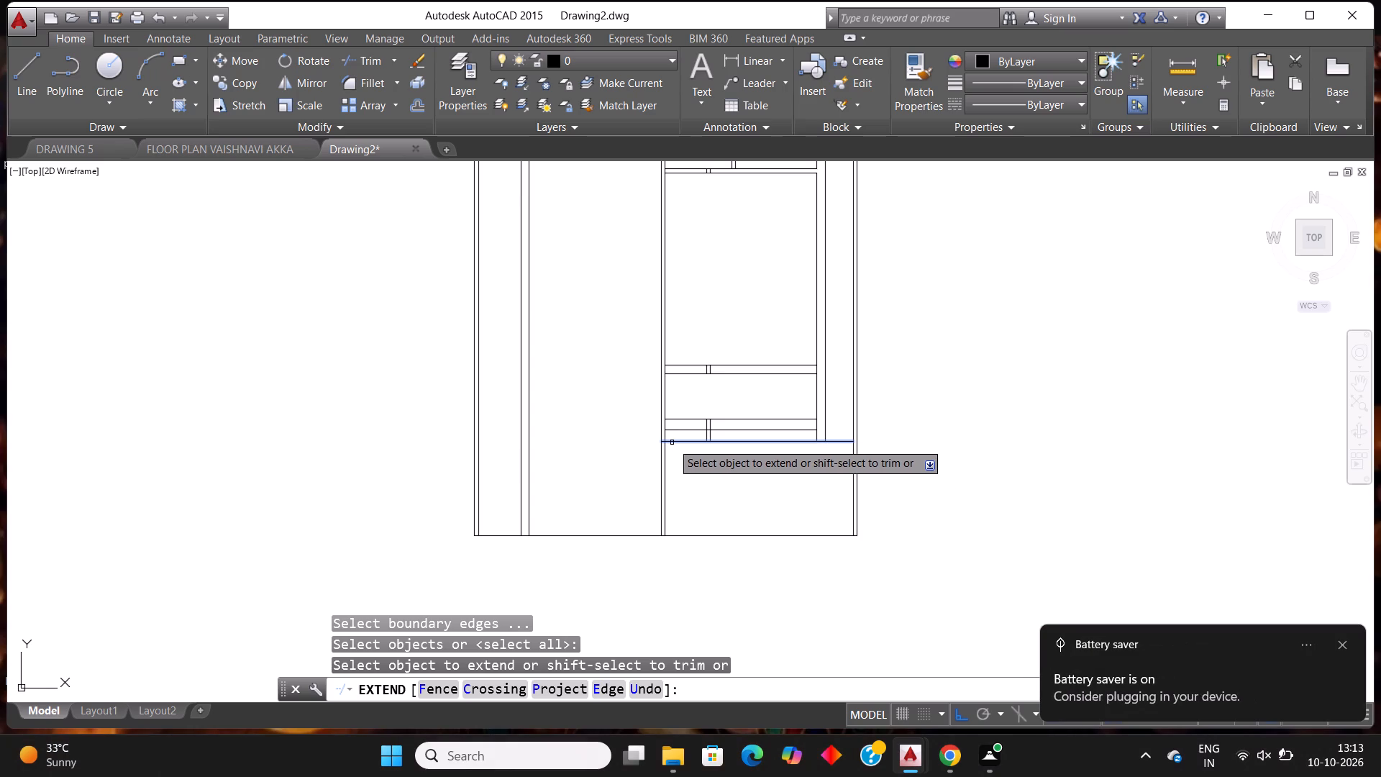
{"action": "left_click", "coordinate": [672, 442]}
{"action": "key", "text": "Escape"}
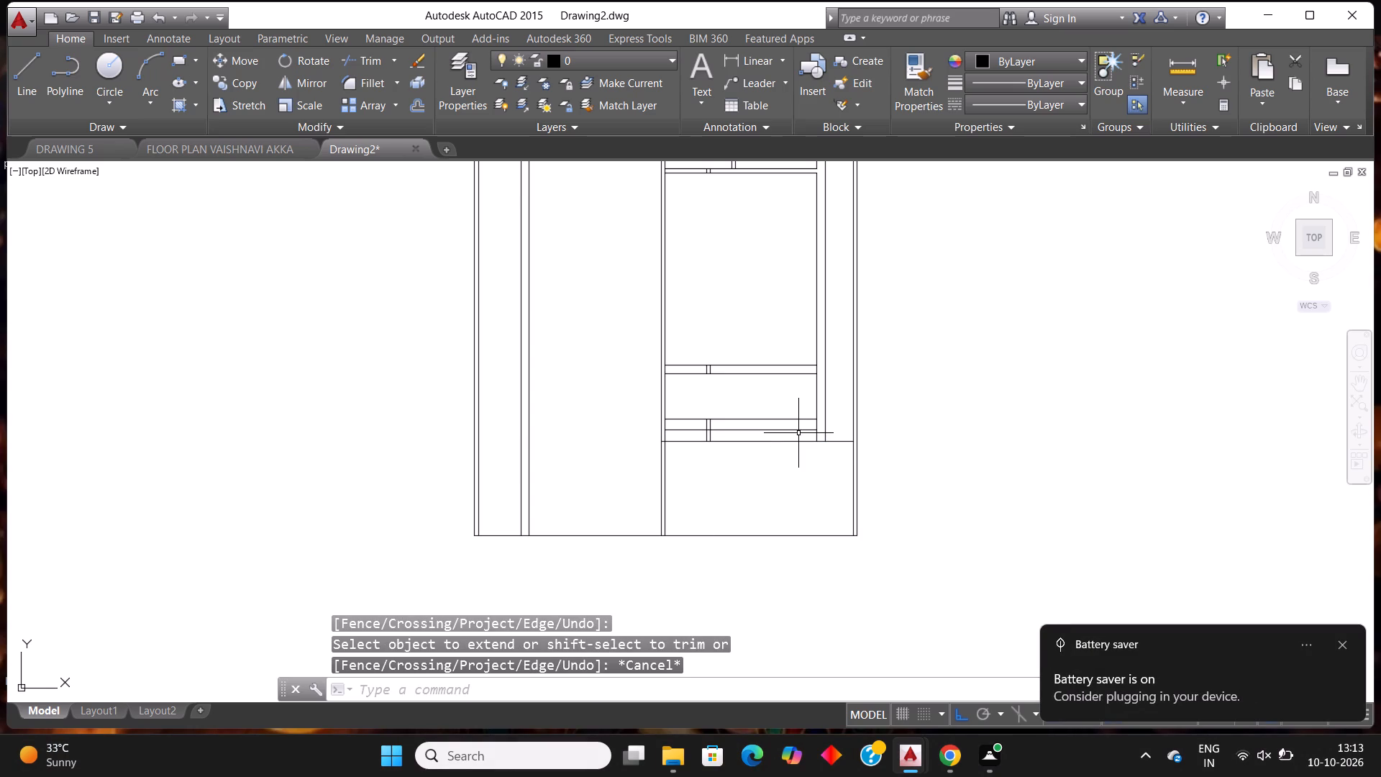
Trim both lines of the central vertical wall below the fourth bay's lowest horizontal line.
{"action": "type", "text": "tr"}
{"action": "key", "text": "Return"}
{"action": "key", "text": "Return"}
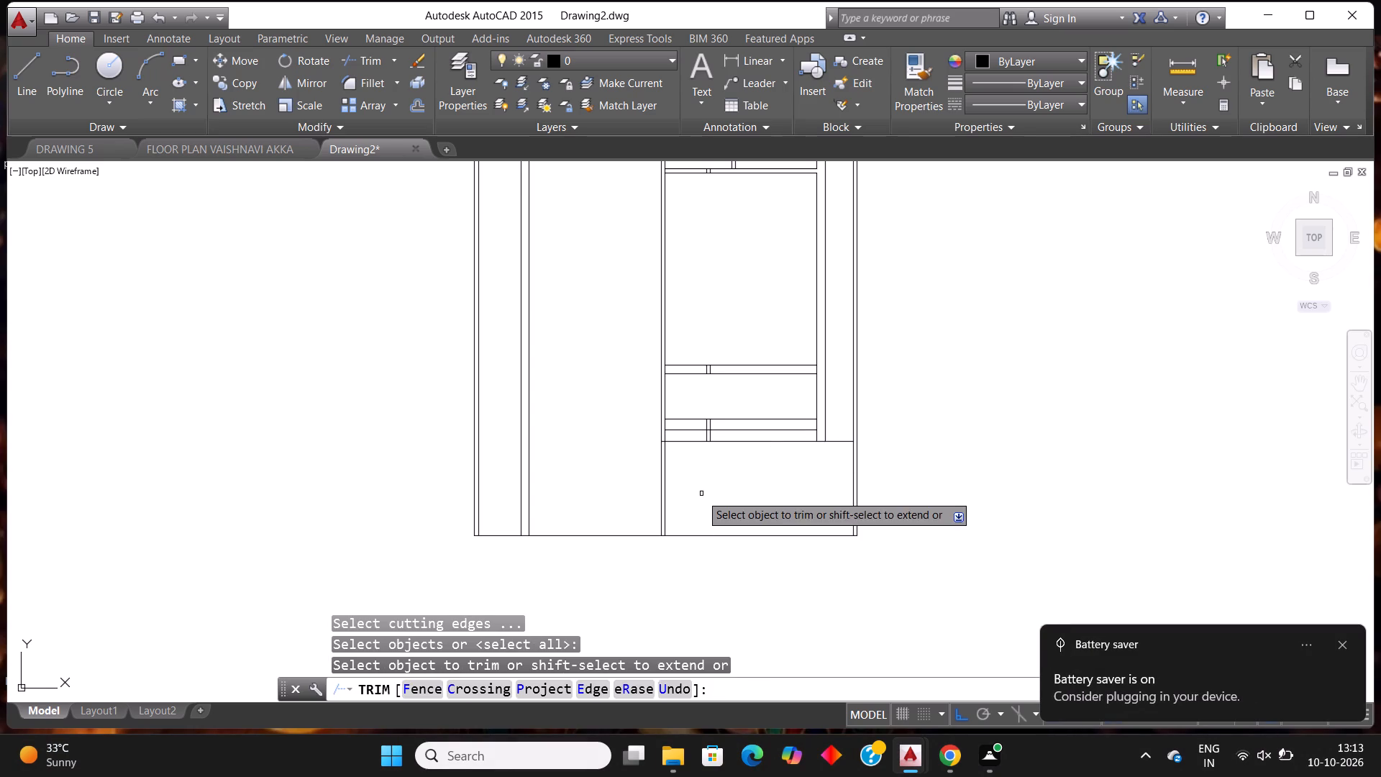
{"action": "left_click", "coordinate": [698, 496]}
{"action": "left_click", "coordinate": [609, 505]}
Trim the two leftover short vertical lines between the upper two of the fourth bay's three lowest horizontal lines, and try trimming their lower portions.
{"action": "scroll", "coordinate": [675, 469], "scroll_direction": "down", "scroll_amount": 1}
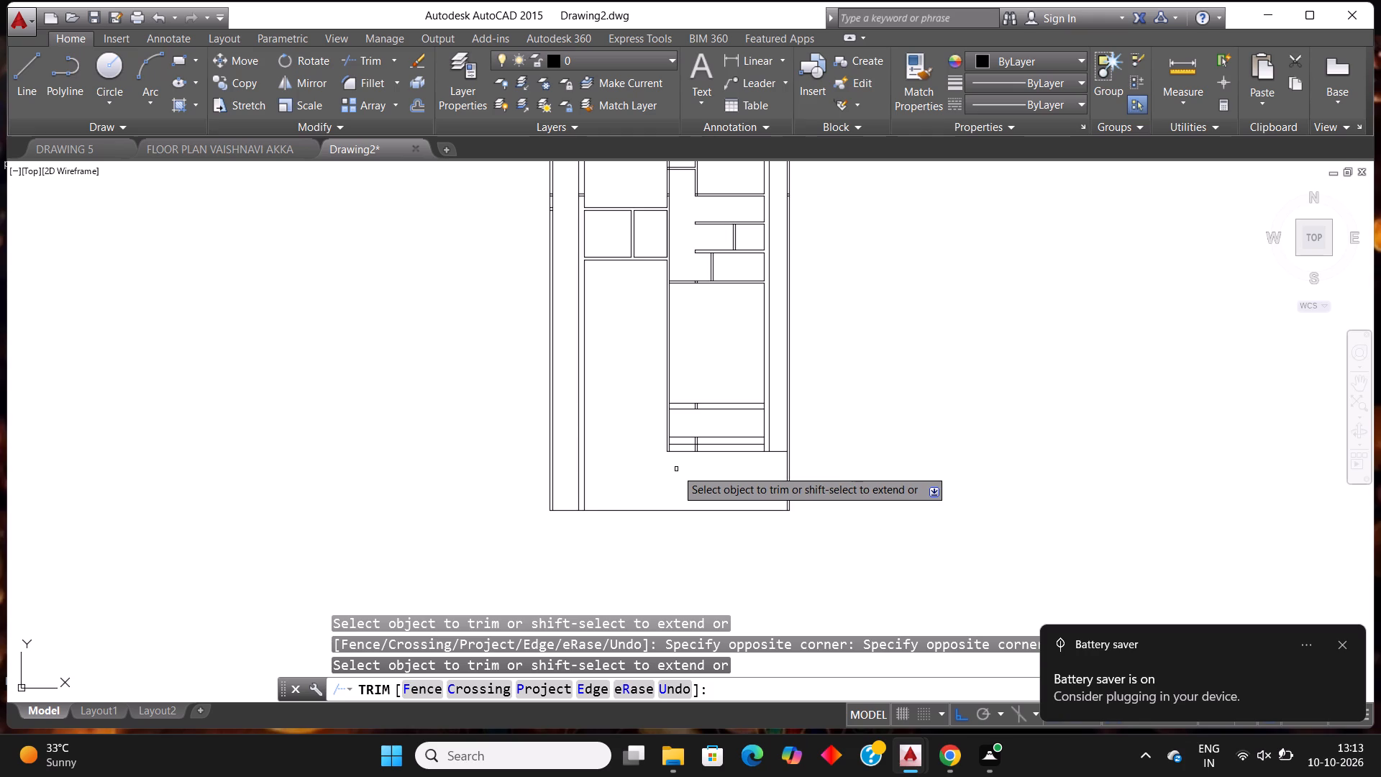
{"action": "scroll", "coordinate": [676, 468], "scroll_direction": "up", "scroll_amount": 1}
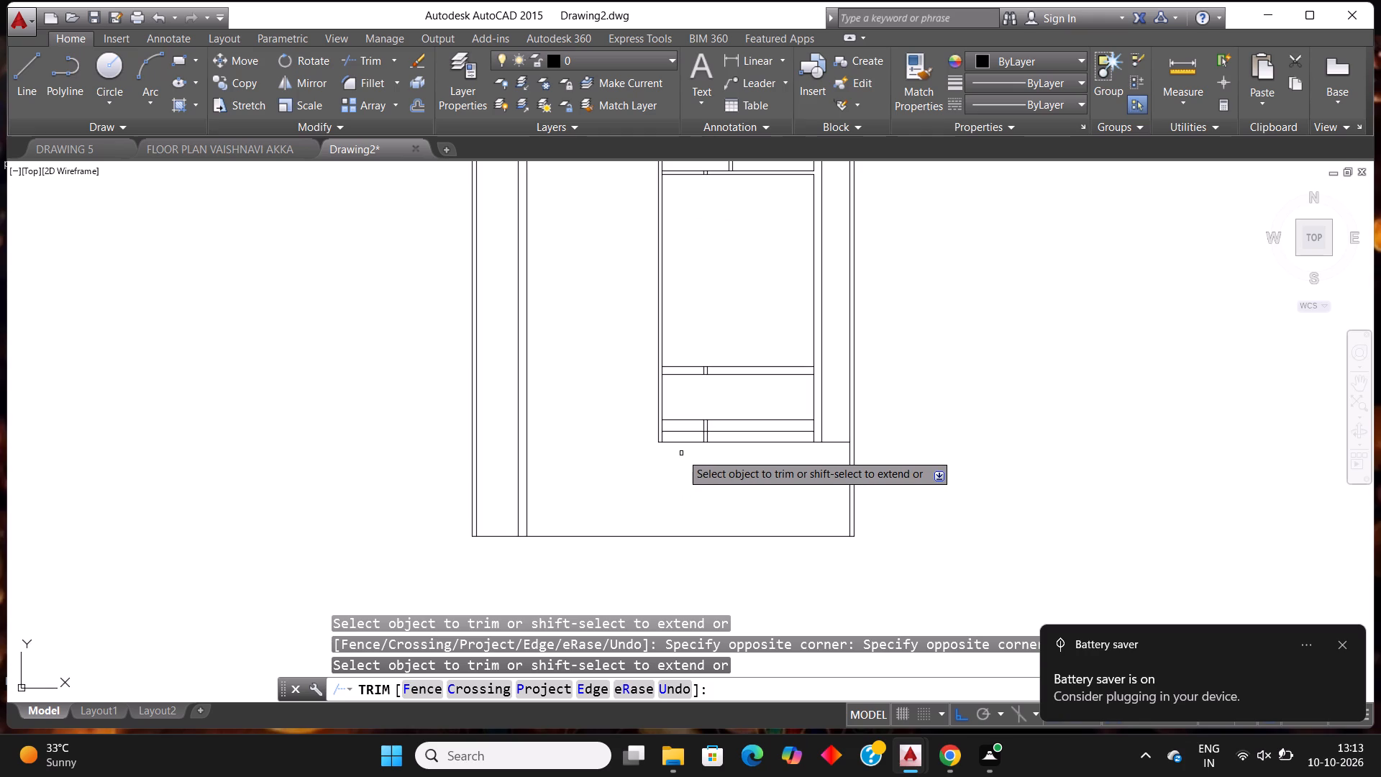
{"action": "scroll", "coordinate": [681, 453], "scroll_direction": "up", "scroll_amount": 1}
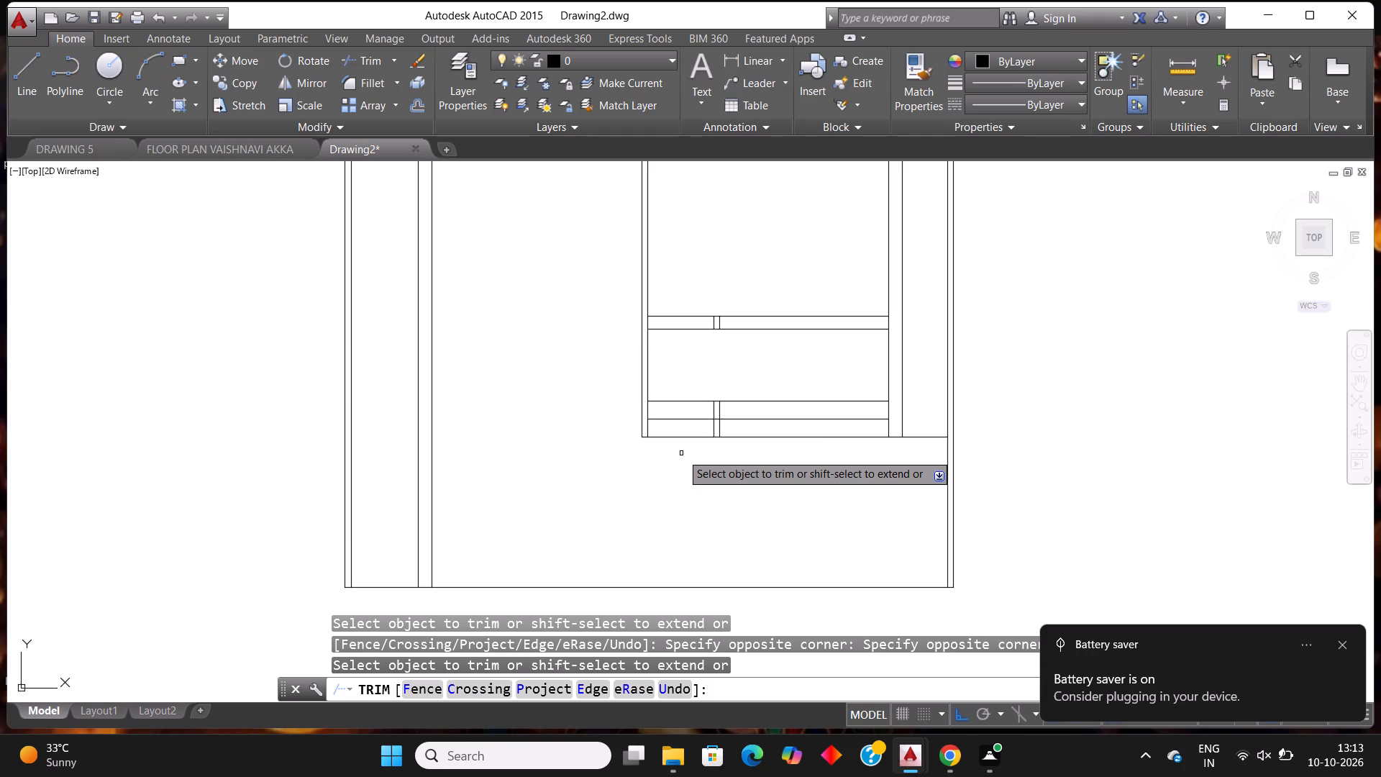
{"action": "scroll", "coordinate": [681, 453], "scroll_direction": "up", "scroll_amount": 1}
{"action": "left_click", "coordinate": [696, 375]}
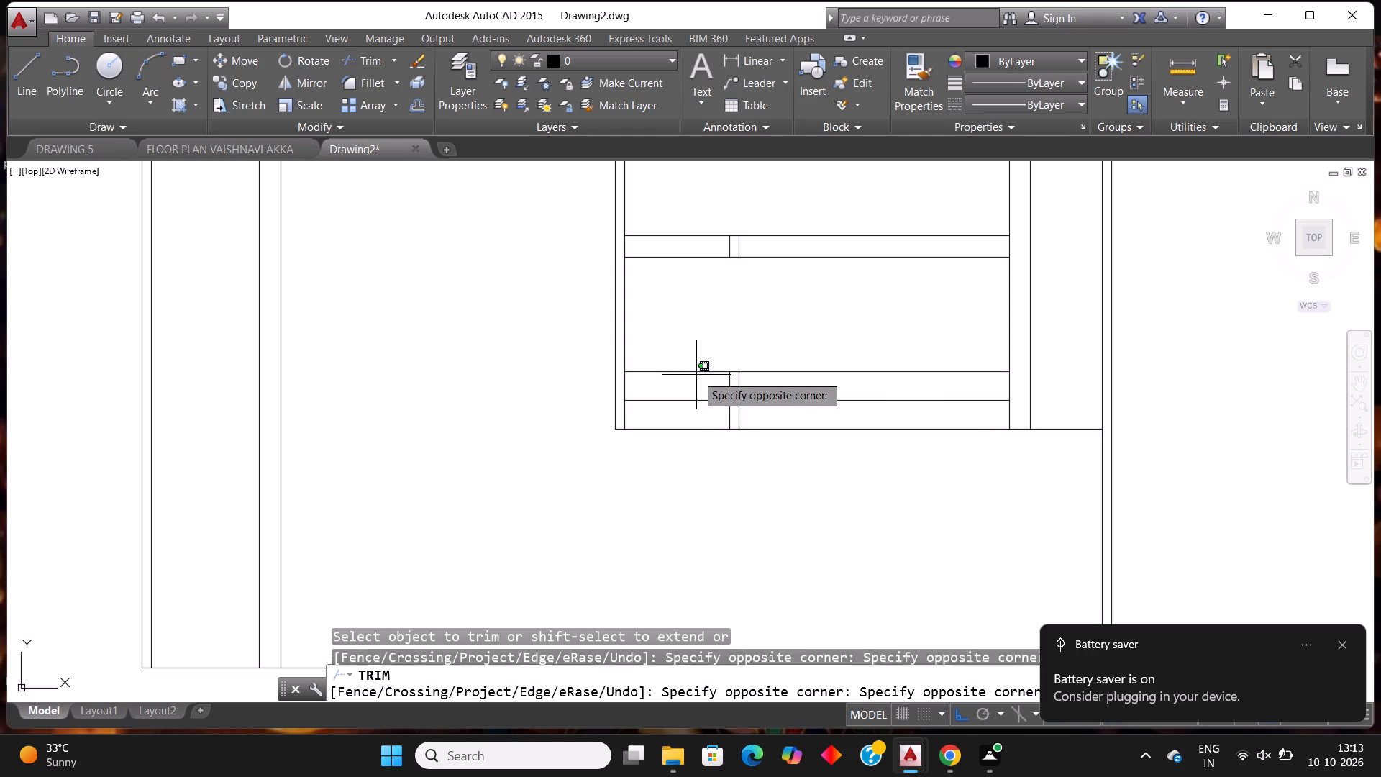
{"action": "left_click", "coordinate": [757, 383]}
{"action": "left_click", "coordinate": [723, 417]}
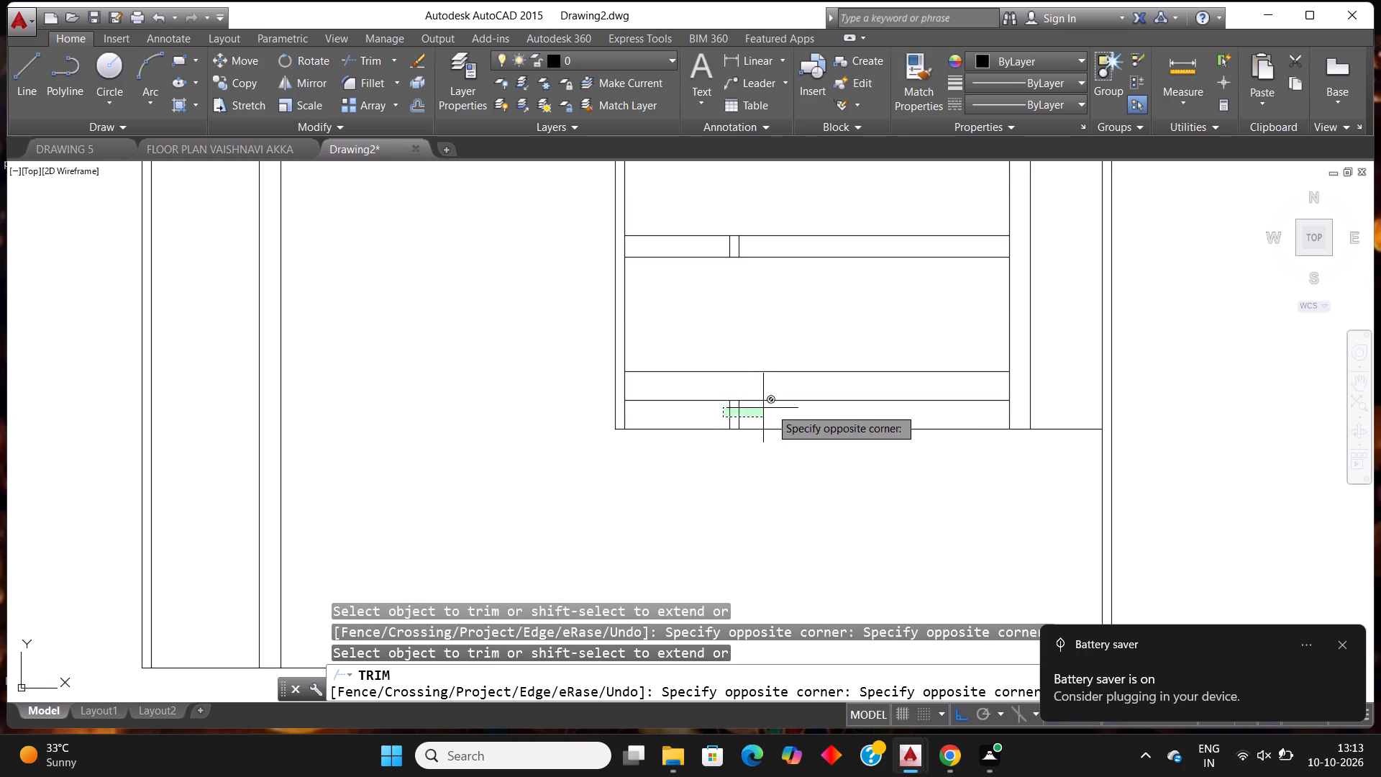
{"action": "left_click", "coordinate": [780, 406]}
{"action": "left_click", "coordinate": [752, 412]}
{"action": "left_click", "coordinate": [705, 423]}
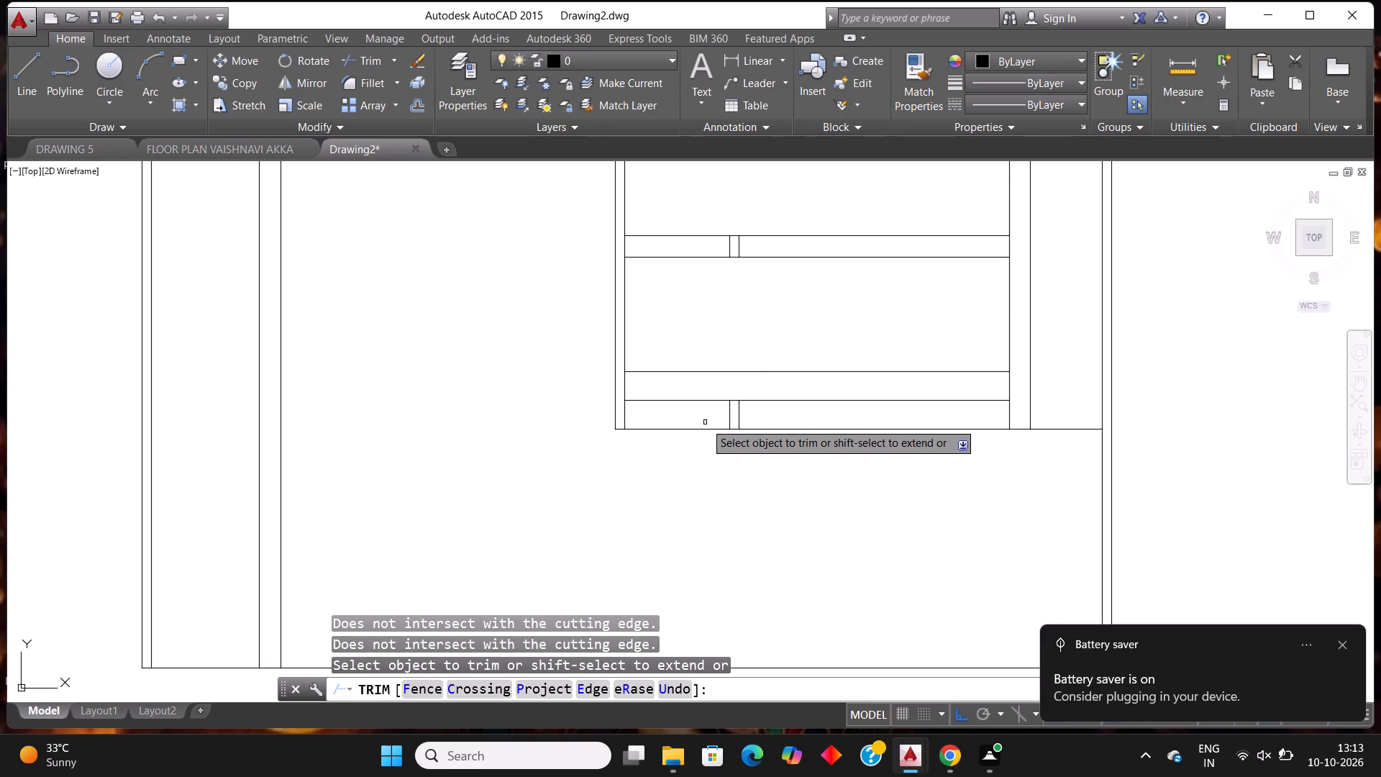
{"action": "key", "text": "Escape"}
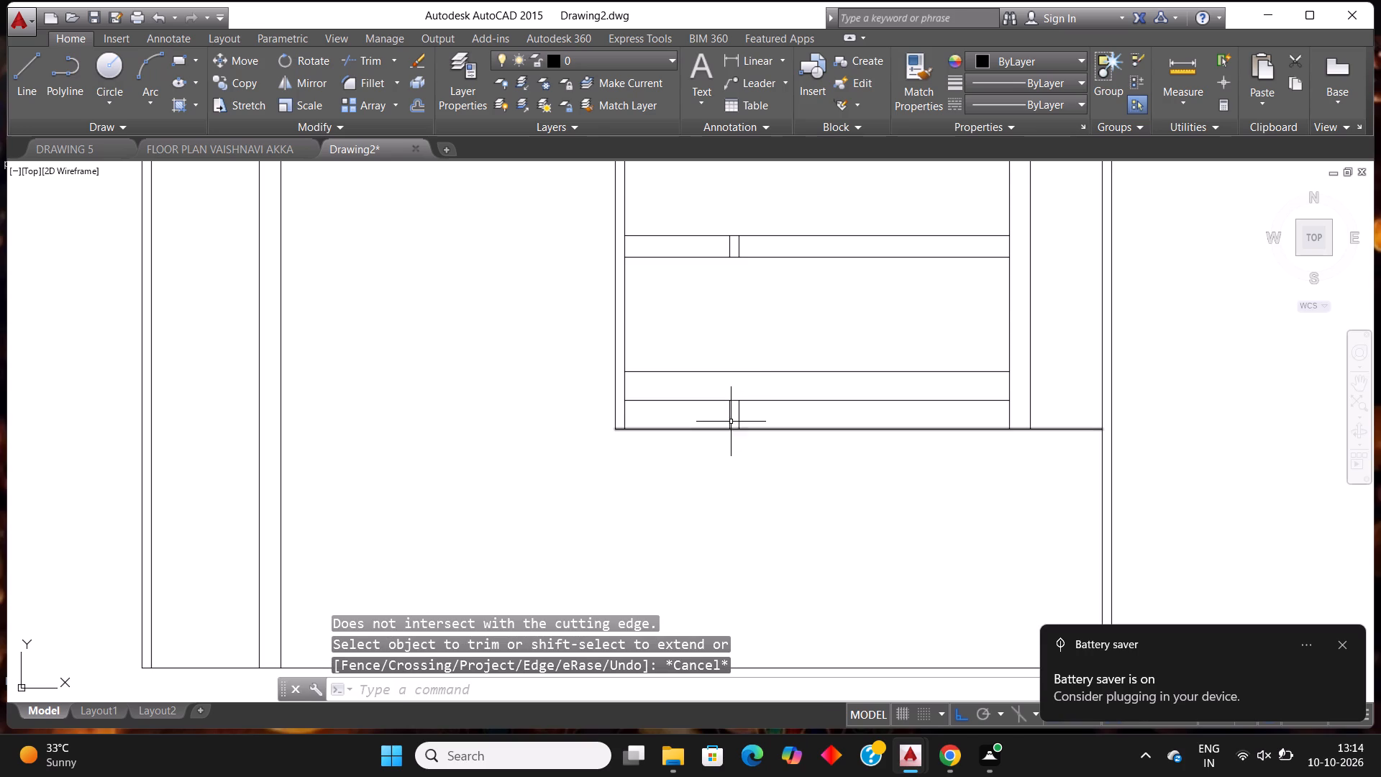
Erase the two leftover short vertical lines between the fourth bay's two lowest horizontal lines.
{"action": "left_click", "coordinate": [725, 417]}
{"action": "left_click", "coordinate": [737, 413]}
{"action": "left_click", "coordinate": [737, 413]}
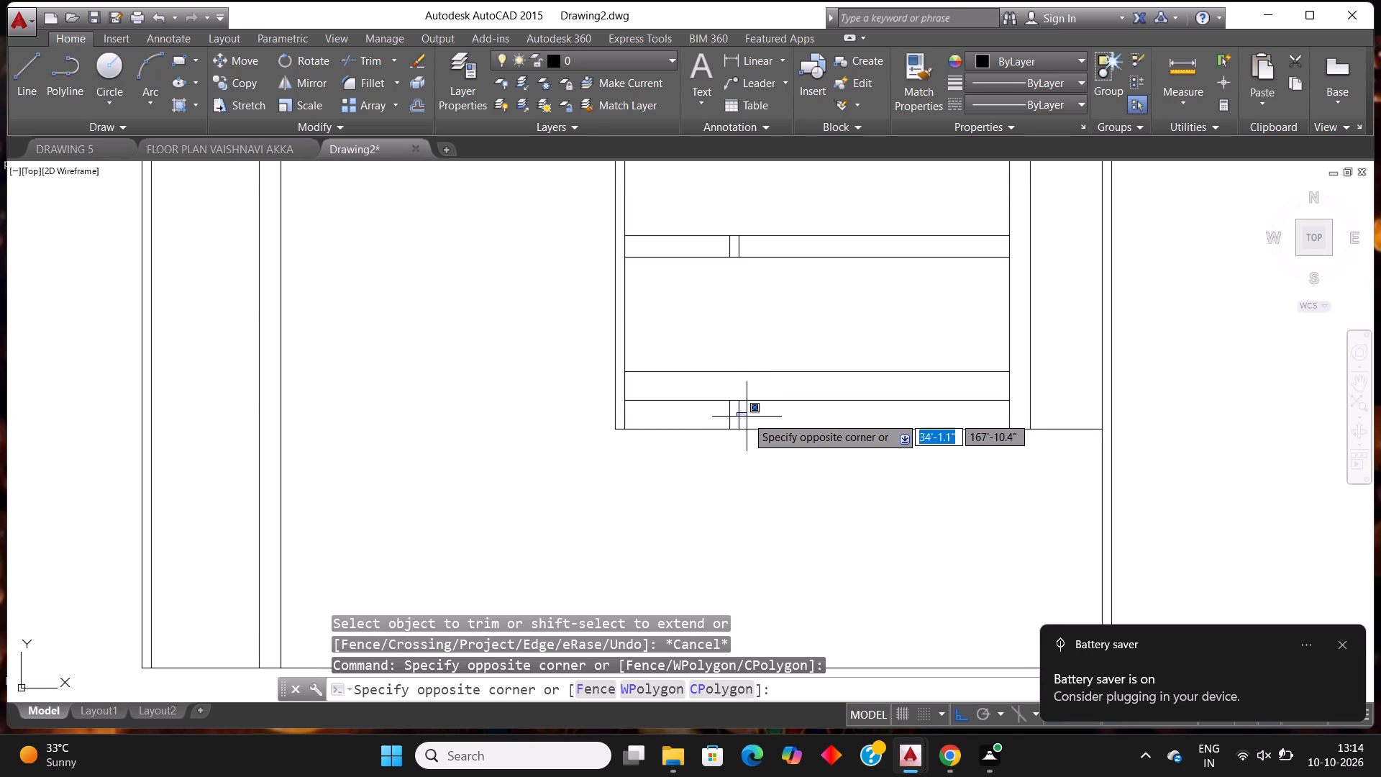
{"action": "left_click", "coordinate": [747, 417]}
{"action": "left_click", "coordinate": [748, 417]}
{"action": "left_click", "coordinate": [670, 406]}
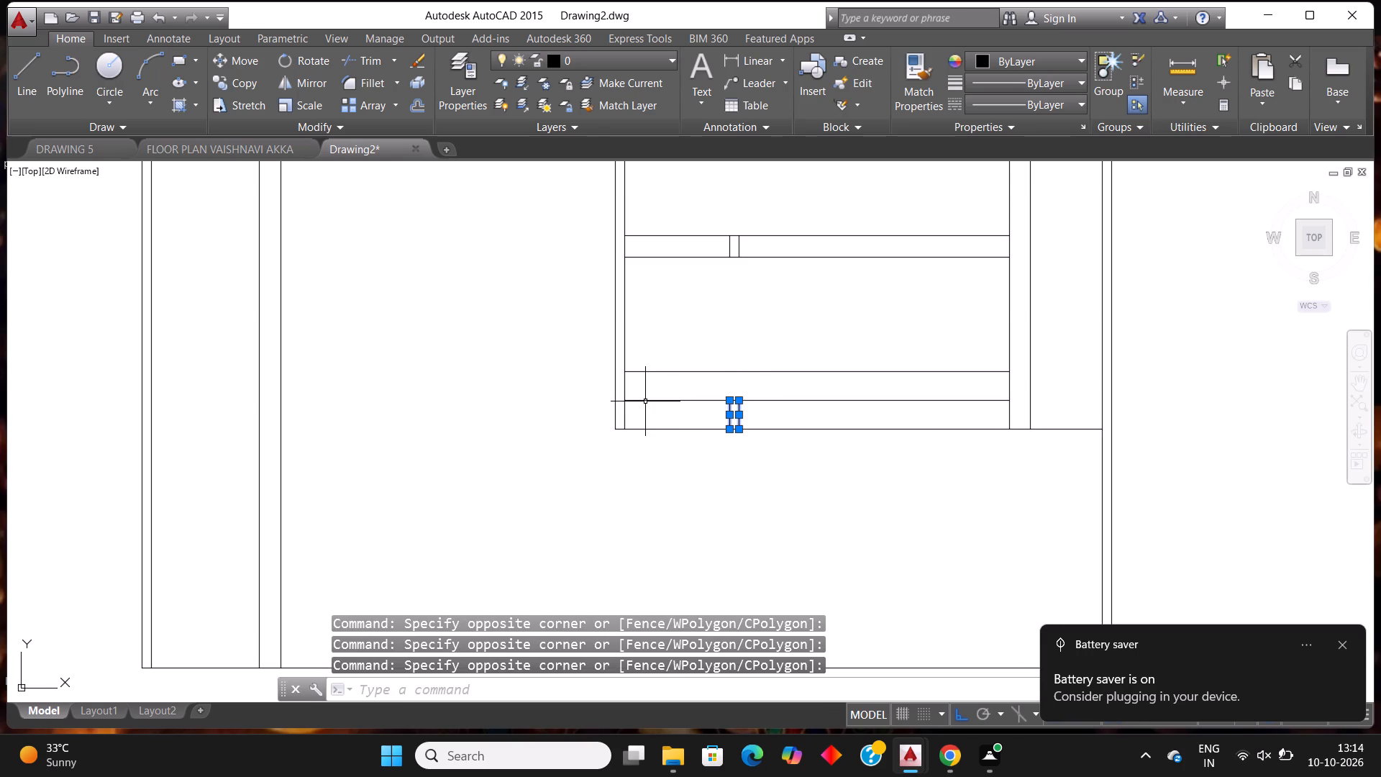
{"action": "key", "text": "Delete"}
Erase the two leftover short vertical lines inside the 9" horizontal wall at the bottom of the tall room.
{"action": "scroll", "coordinate": [634, 366], "scroll_direction": "down", "scroll_amount": 2}
{"action": "scroll", "coordinate": [822, 368], "scroll_direction": "down", "scroll_amount": 1}
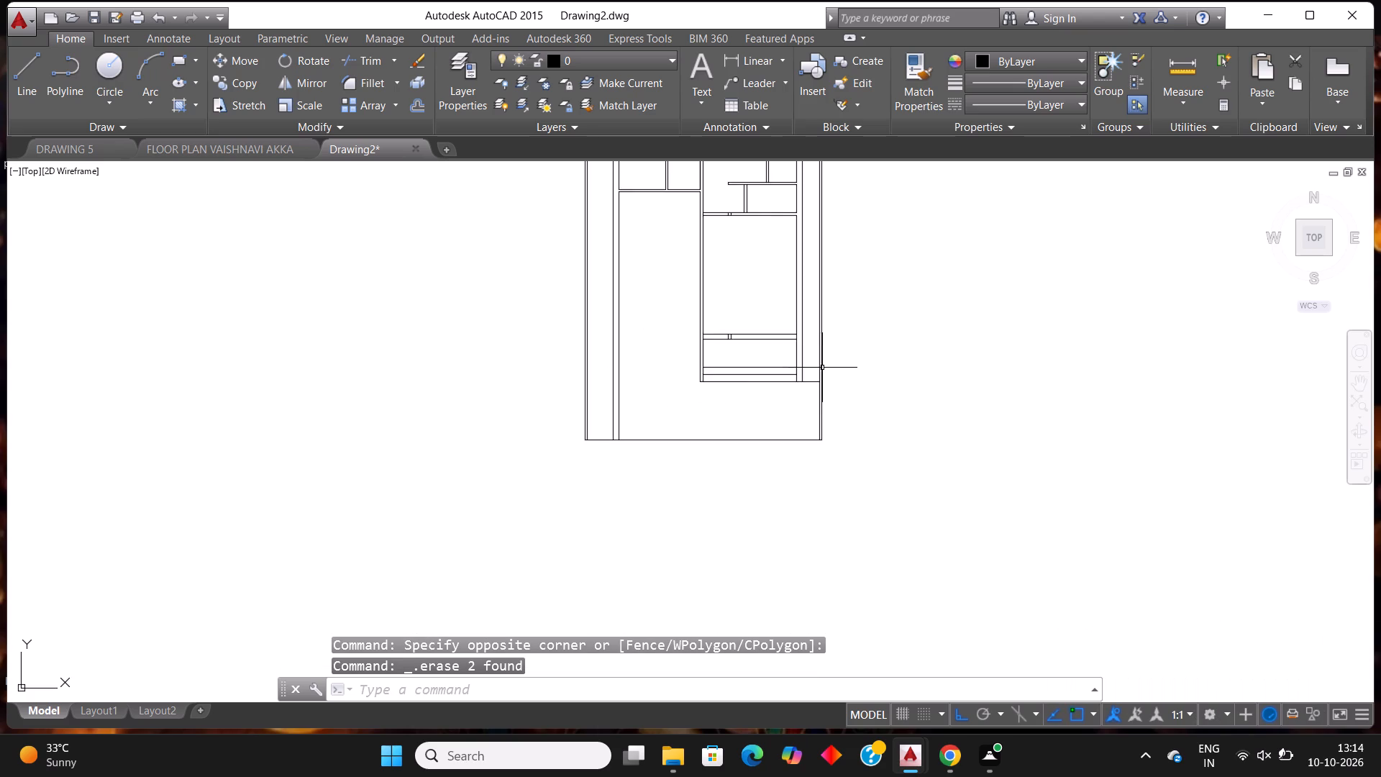
{"action": "scroll", "coordinate": [729, 298], "scroll_direction": "up", "scroll_amount": 2}
{"action": "scroll", "coordinate": [726, 410], "scroll_direction": "up", "scroll_amount": 3}
{"action": "left_click", "coordinate": [744, 364]}
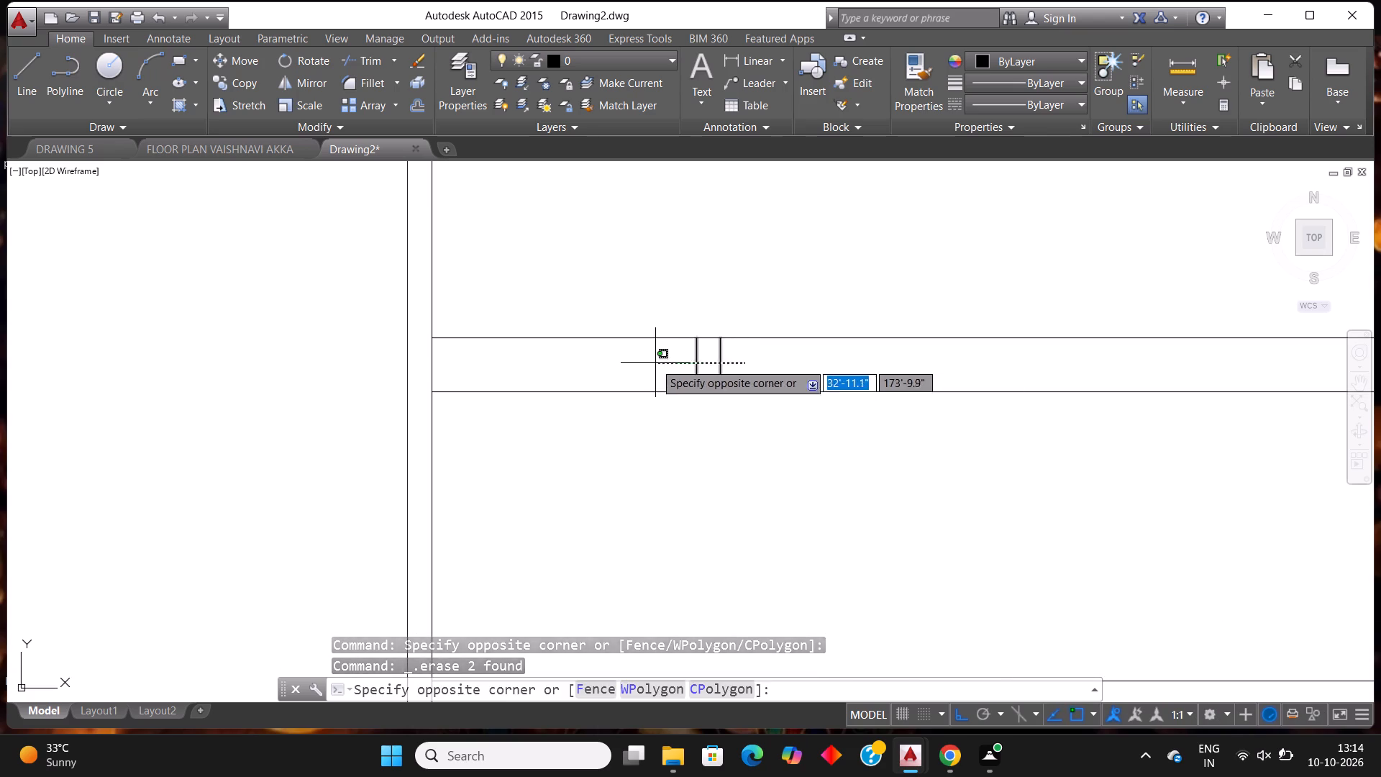
{"action": "left_click", "coordinate": [655, 363]}
{"action": "key", "text": "Delete"}
Erase the two leftover short vertical lines inside the horizontal wall along the tall room's top.
{"action": "scroll", "coordinate": [698, 334], "scroll_direction": "down", "scroll_amount": 3}
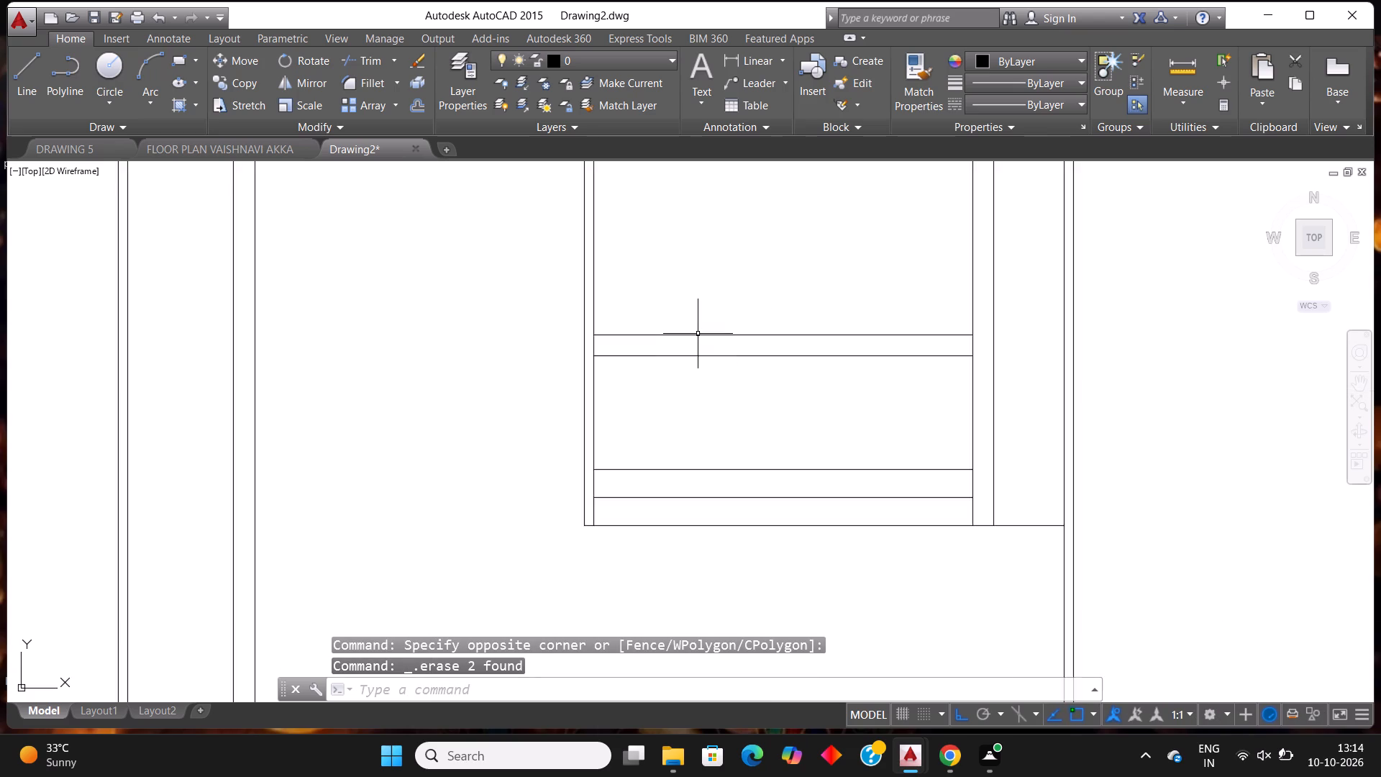
{"action": "scroll", "coordinate": [698, 334], "scroll_direction": "down", "scroll_amount": 3}
{"action": "scroll", "coordinate": [714, 242], "scroll_direction": "up", "scroll_amount": 2}
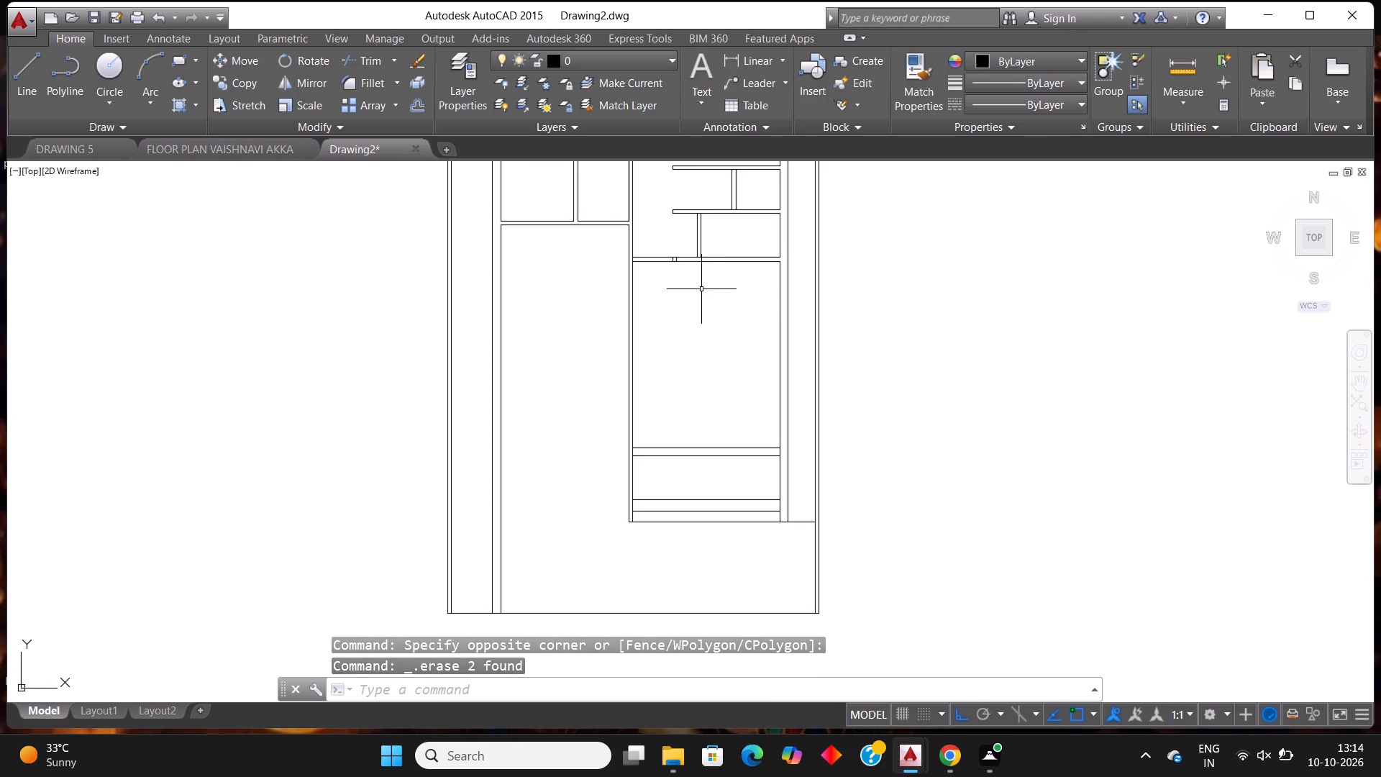
{"action": "scroll", "coordinate": [698, 291], "scroll_direction": "up", "scroll_amount": 2}
{"action": "scroll", "coordinate": [645, 198], "scroll_direction": "up", "scroll_amount": 5}
{"action": "left_click", "coordinate": [589, 309]}
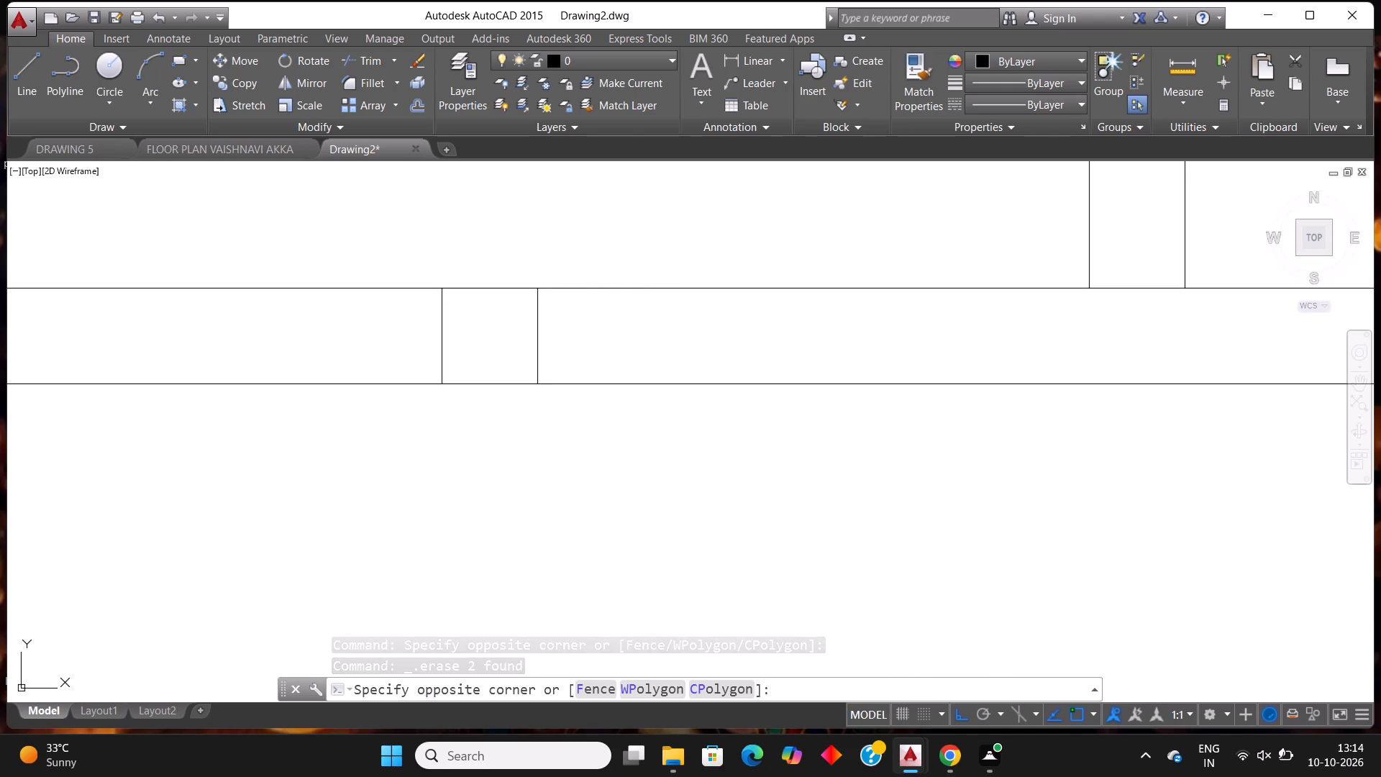
{"action": "left_click", "coordinate": [406, 329]}
{"action": "key", "text": "Delete"}
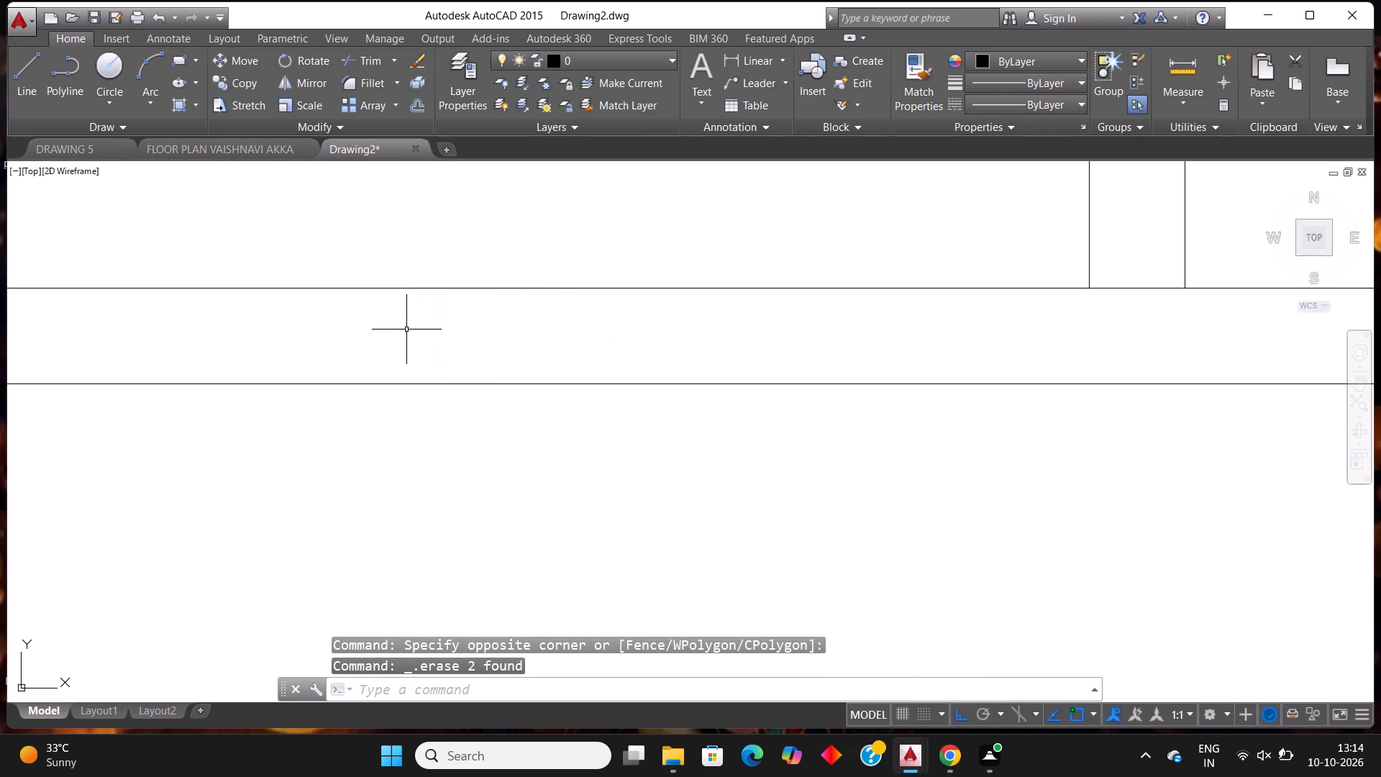
Erase the leftover short horizontal lines crossing the building's outer right wall near the upper rooms.
{"action": "scroll", "coordinate": [442, 325], "scroll_direction": "down", "scroll_amount": 8}
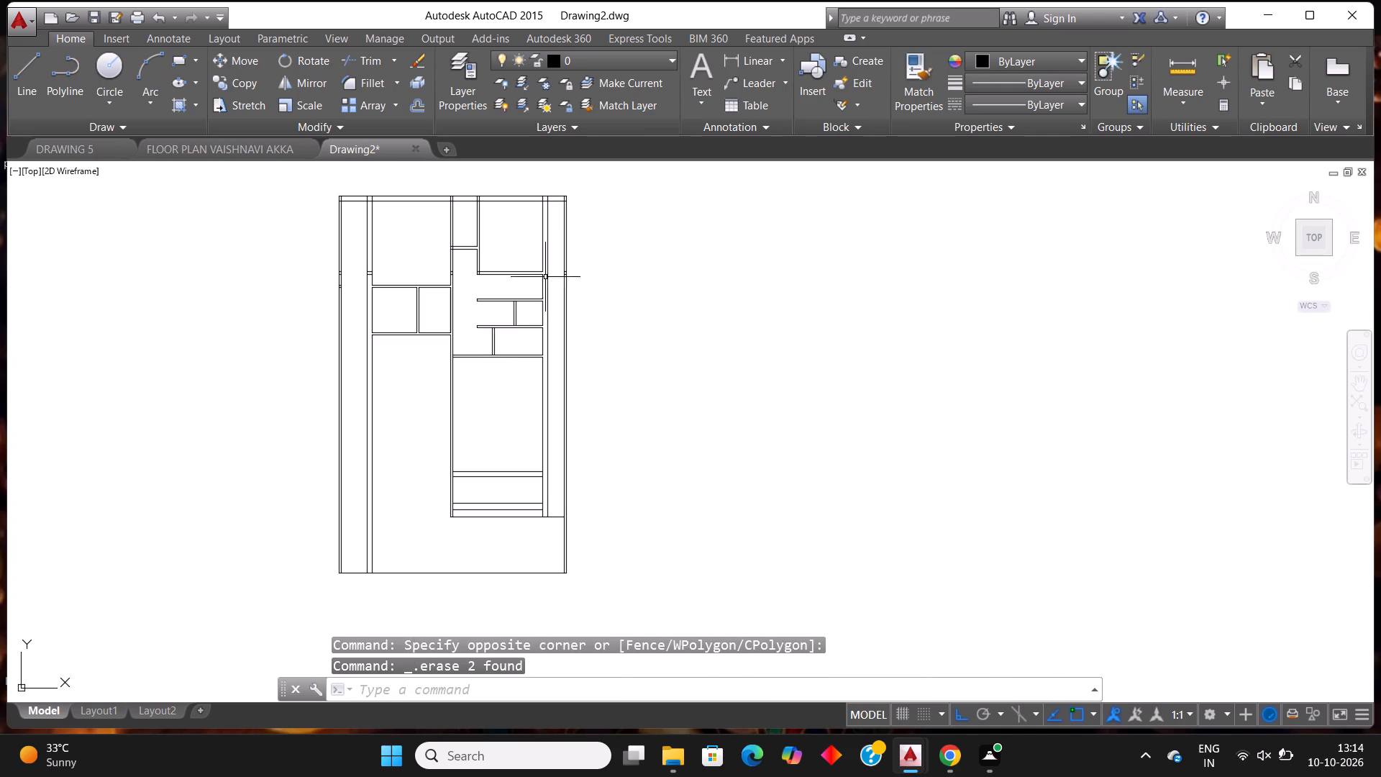
{"action": "scroll", "coordinate": [555, 265], "scroll_direction": "up", "scroll_amount": 8}
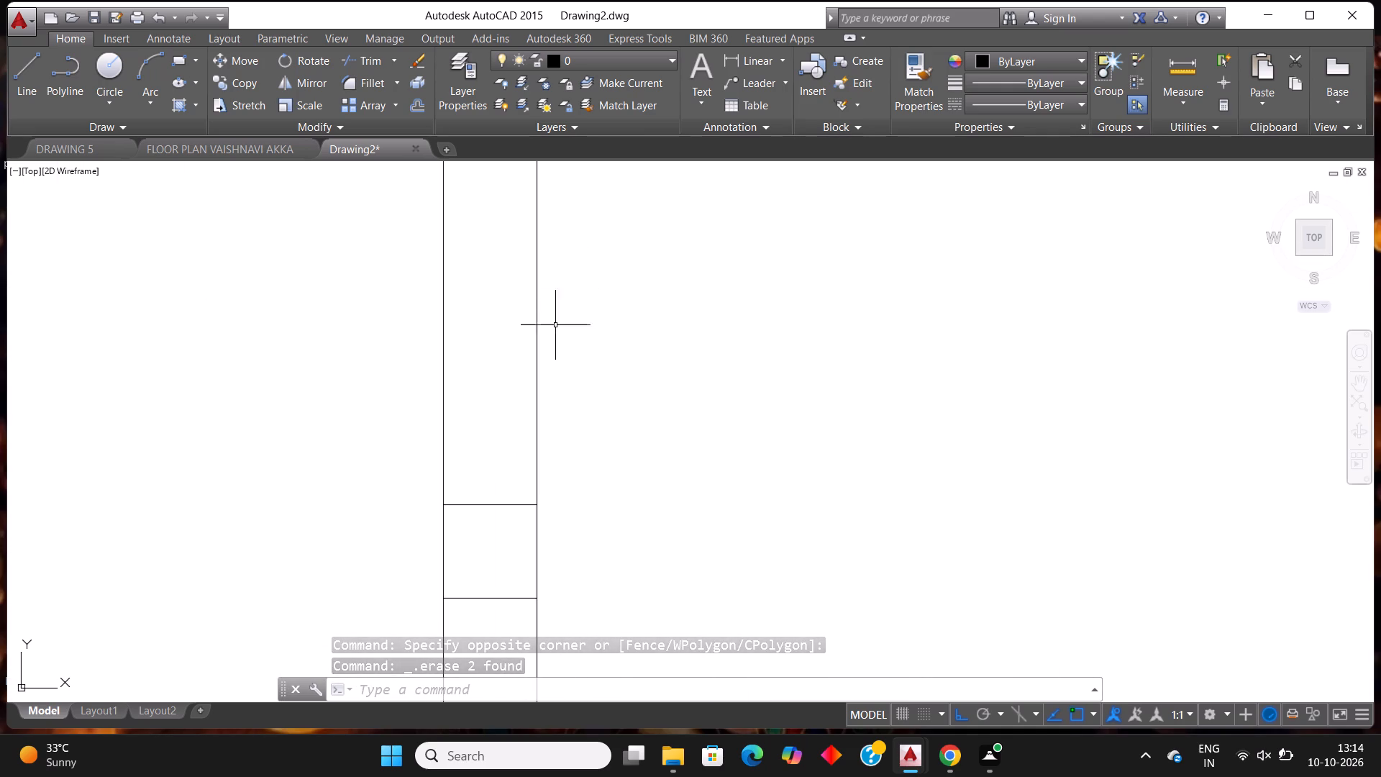
{"action": "left_click", "coordinate": [487, 455]}
{"action": "left_click", "coordinate": [503, 625]}
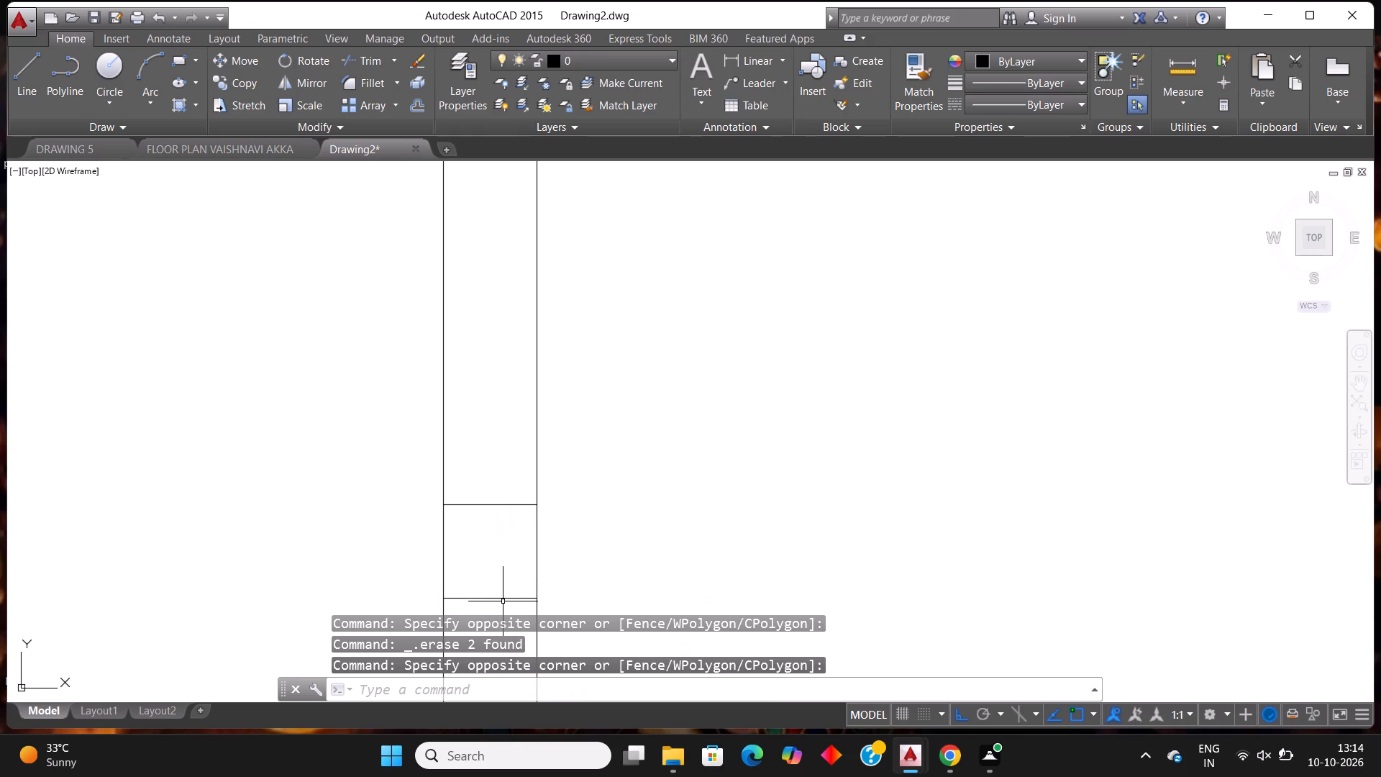
{"action": "left_click", "coordinate": [491, 605]}
{"action": "left_click", "coordinate": [501, 482]}
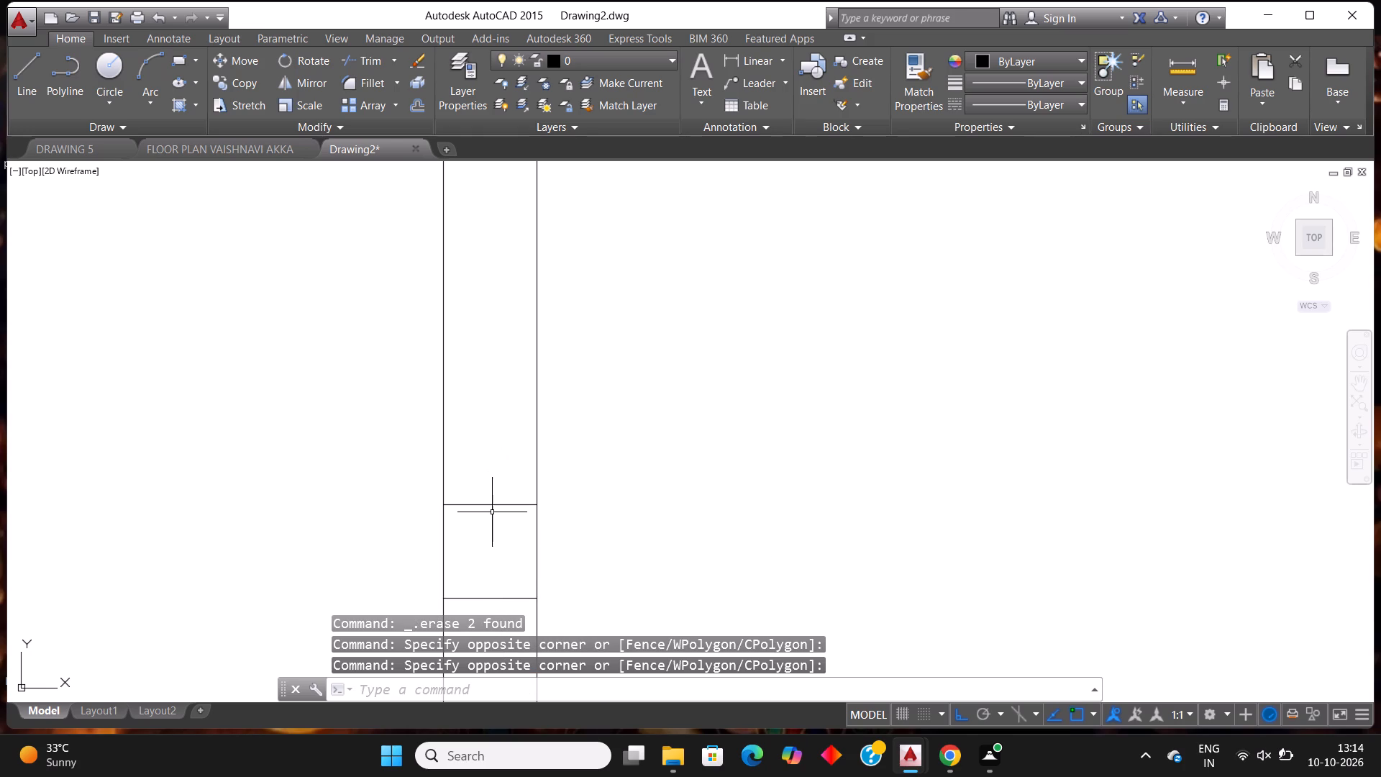
{"action": "left_click", "coordinate": [509, 506]}
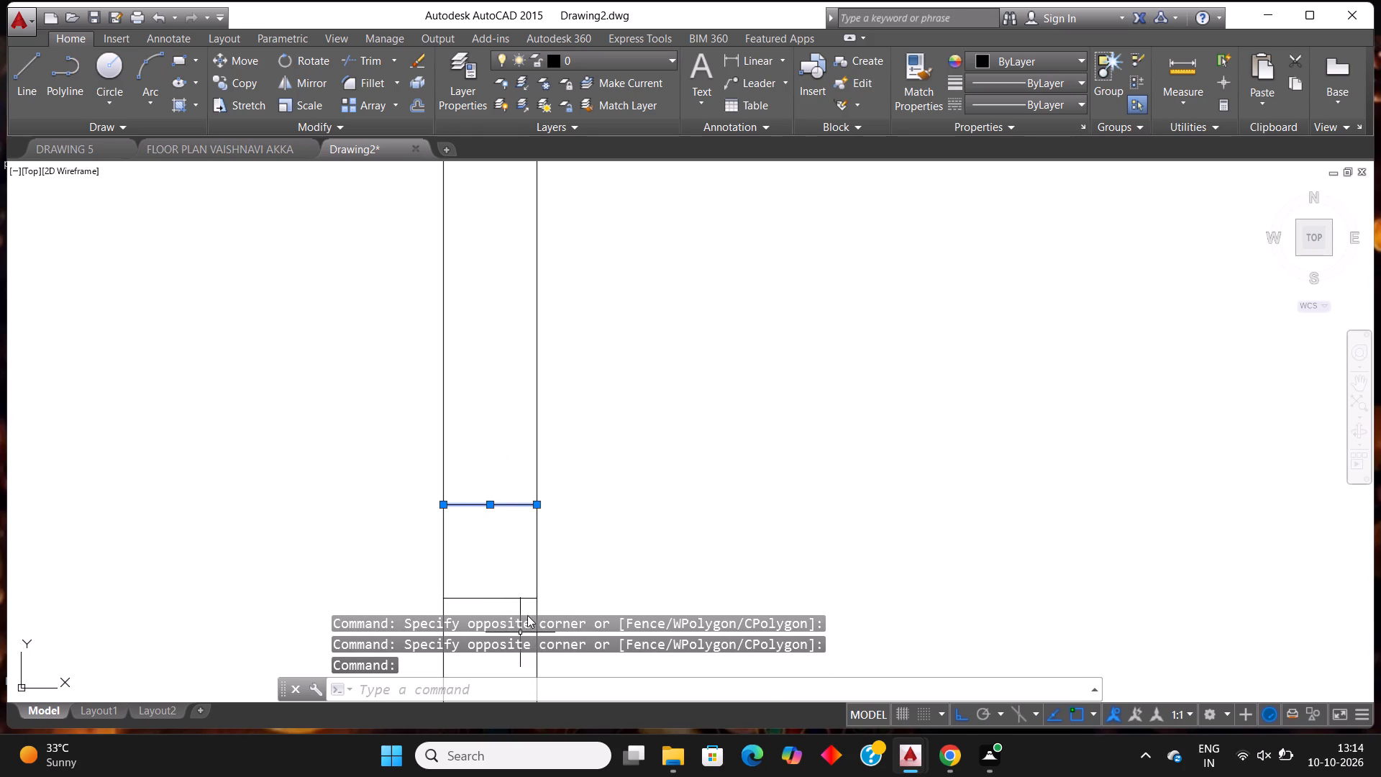
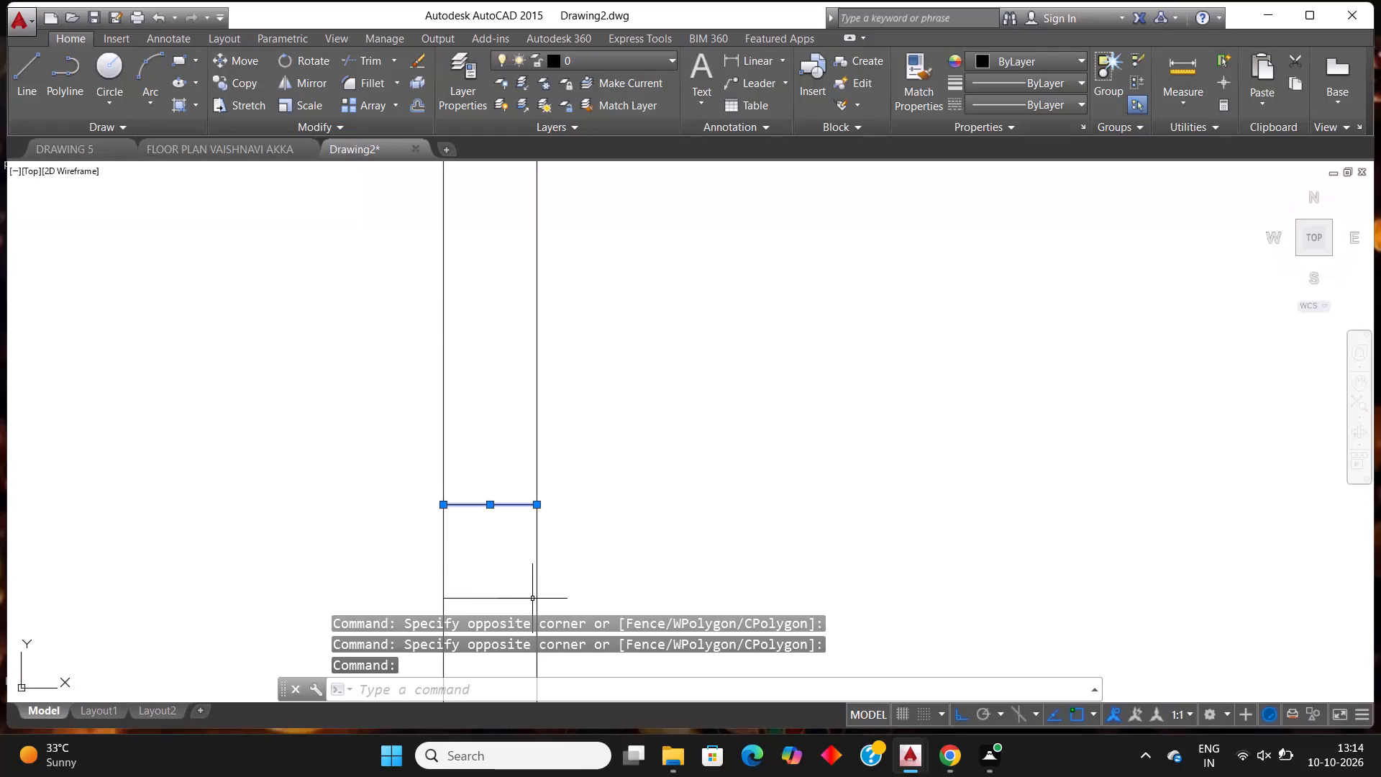
Erase the remaining two leftover short horizontal lines crossing the building's outer right wall.
{"action": "left_click", "coordinate": [532, 599]}
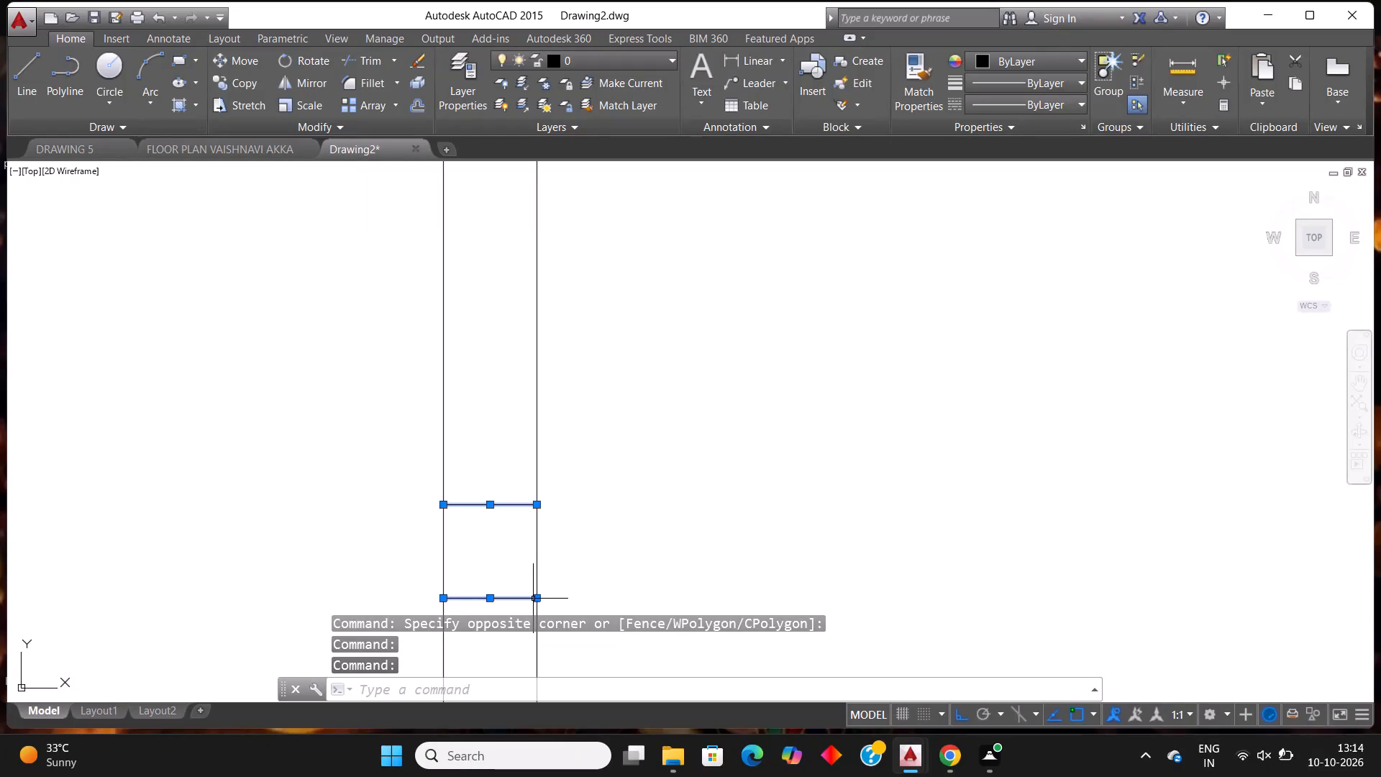
{"action": "key", "text": "Delete"}
Erase the two leftover short horizontal lines crossing the inner left 9" wall beside the upper-left room.
{"action": "scroll", "coordinate": [662, 506], "scroll_direction": "down", "scroll_amount": 7}
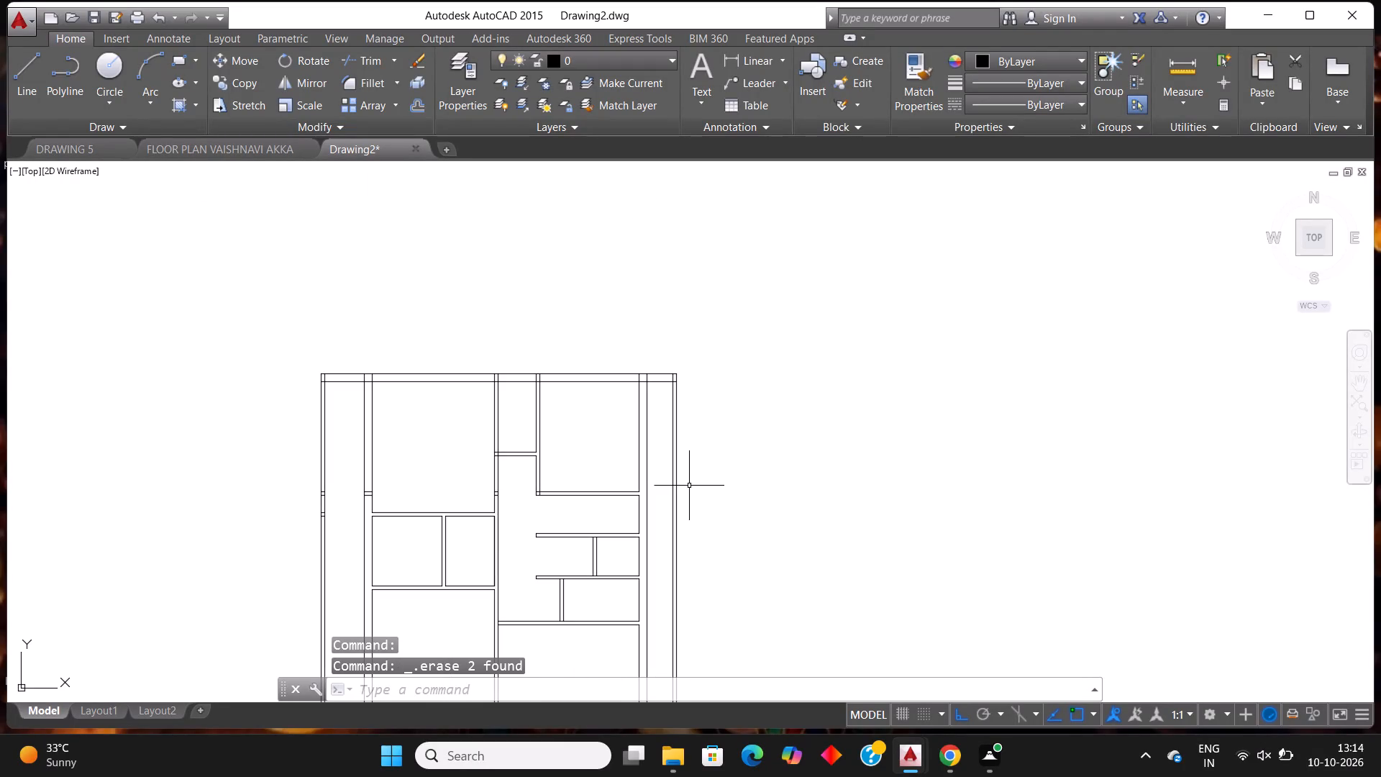
{"action": "scroll", "coordinate": [631, 437], "scroll_direction": "up", "scroll_amount": 2}
{"action": "scroll", "coordinate": [685, 373], "scroll_direction": "down", "scroll_amount": 4}
{"action": "scroll", "coordinate": [637, 527], "scroll_direction": "up", "scroll_amount": 1}
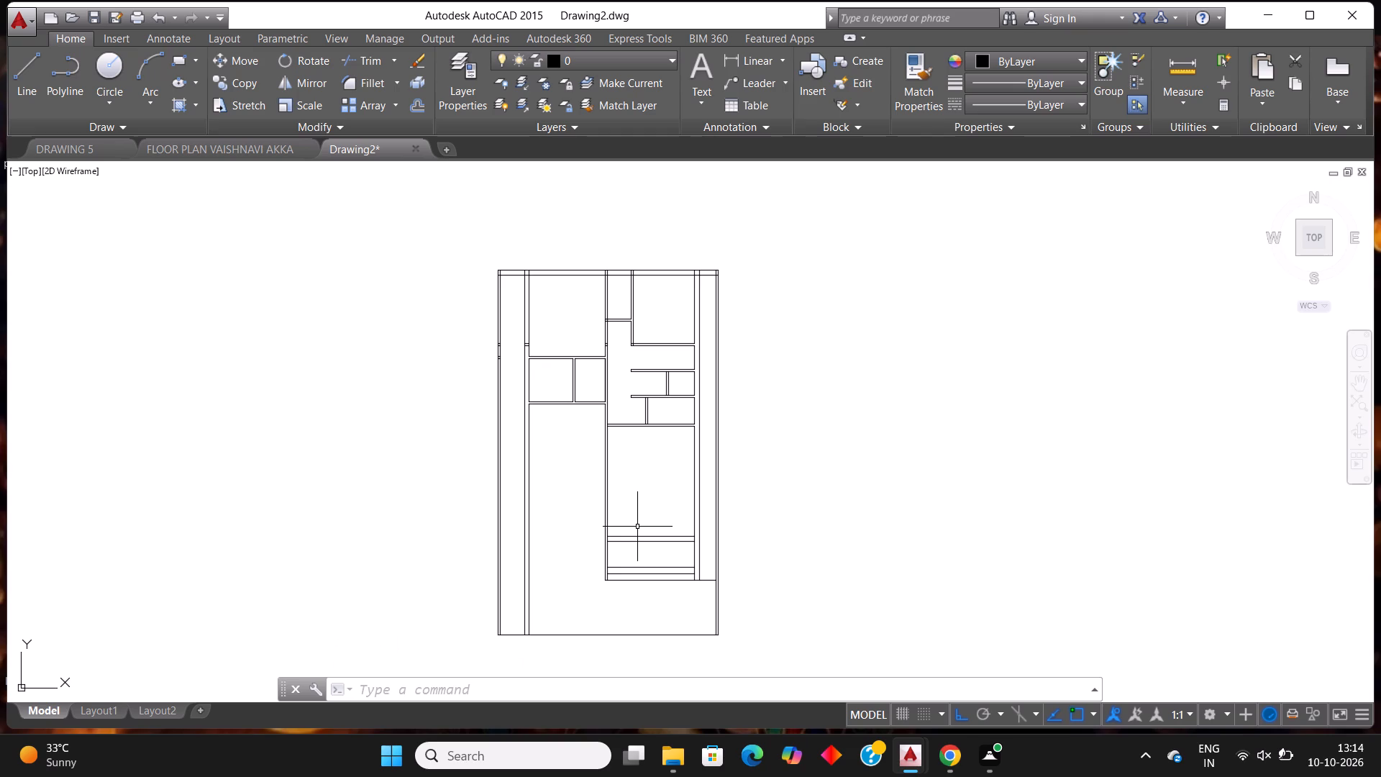
{"action": "scroll", "coordinate": [501, 351], "scroll_direction": "up", "scroll_amount": 3}
{"action": "scroll", "coordinate": [644, 353], "scroll_direction": "up", "scroll_amount": 2}
{"action": "left_click", "coordinate": [497, 311]}
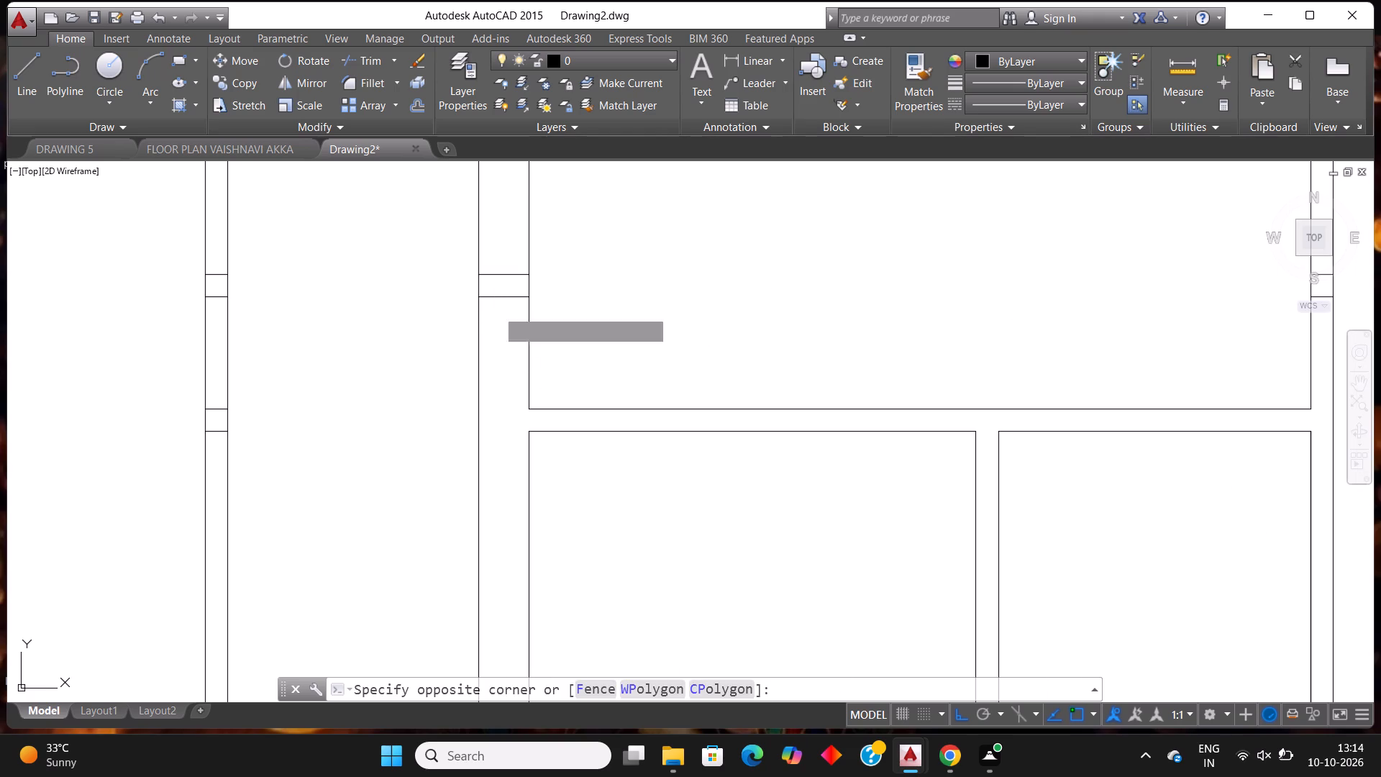
{"action": "left_click", "coordinate": [514, 213]}
{"action": "left_click", "coordinate": [501, 276]}
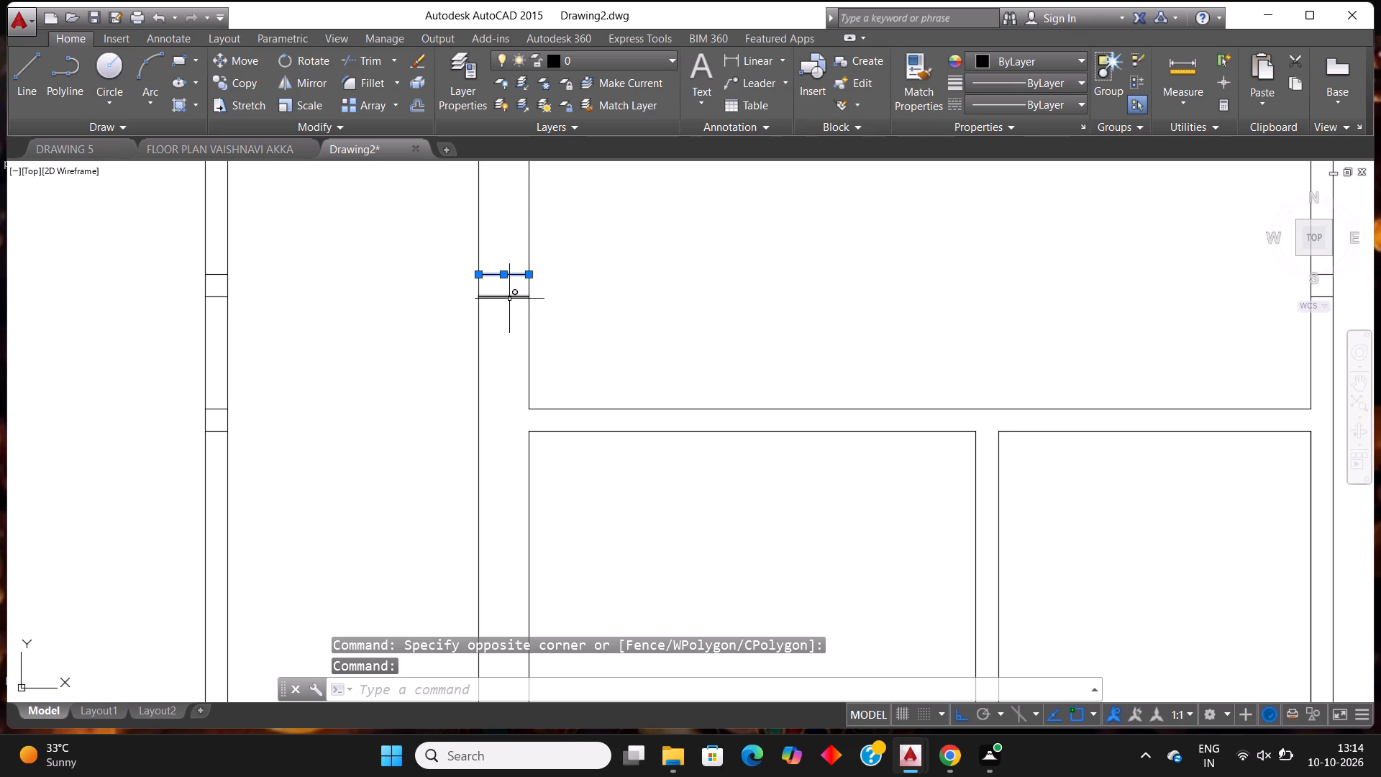
{"action": "left_click", "coordinate": [509, 299]}
{"action": "key", "text": "Delete"}
{"action": "key", "text": "Delete"}
Erase the two leftover short horizontal lines crossing the vertical wall on the upper-left room's right side.
{"action": "scroll", "coordinate": [492, 304], "scroll_direction": "down", "scroll_amount": 2}
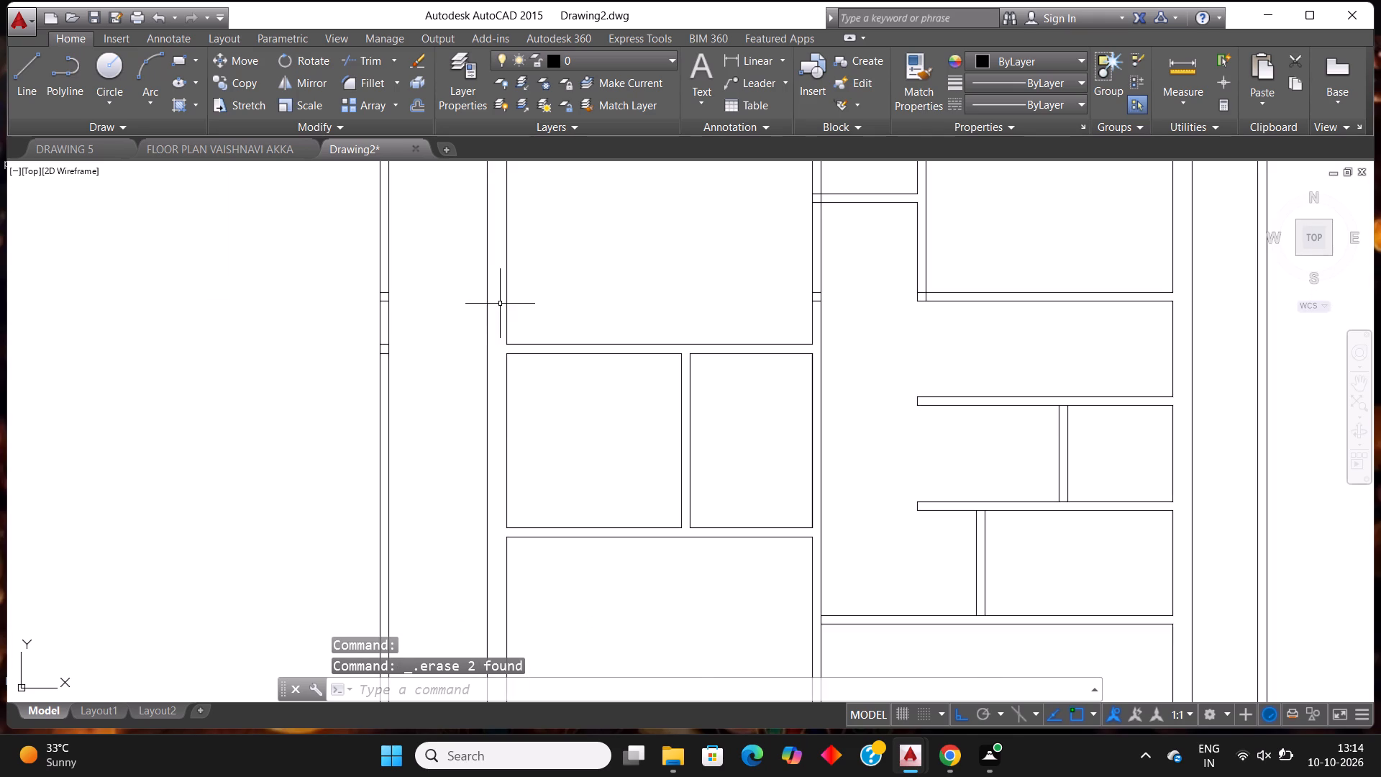
{"action": "scroll", "coordinate": [500, 304], "scroll_direction": "down", "scroll_amount": 1}
{"action": "scroll", "coordinate": [701, 309], "scroll_direction": "up", "scroll_amount": 5}
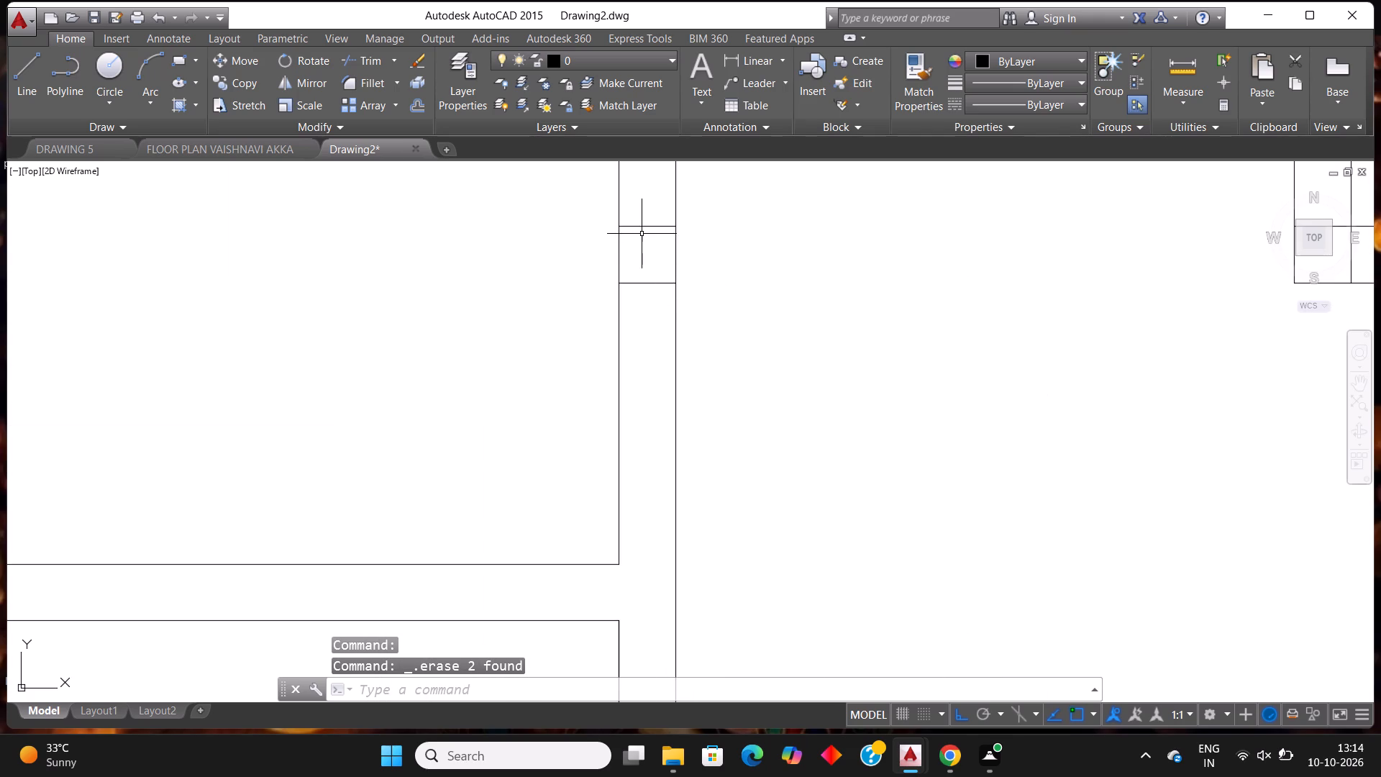
{"action": "left_click", "coordinate": [654, 228]}
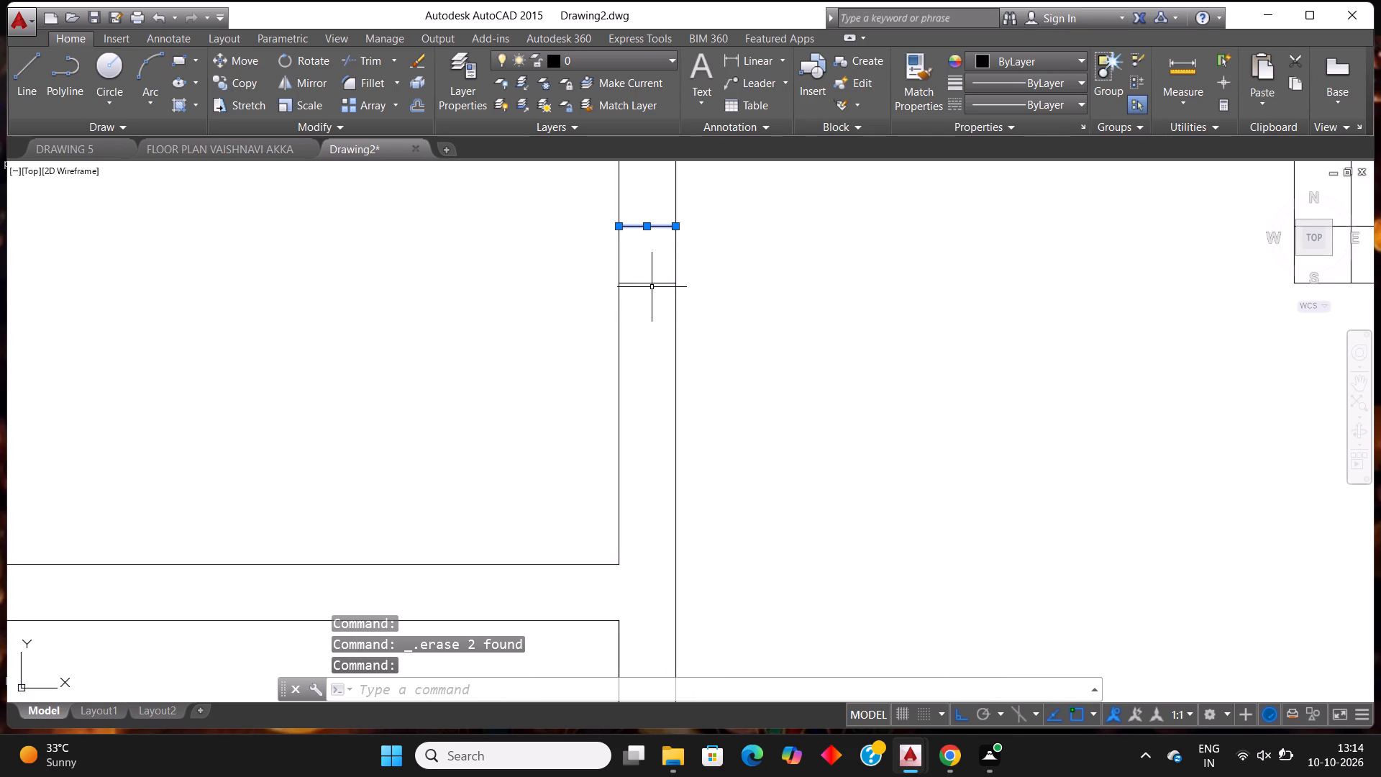
{"action": "left_click", "coordinate": [655, 283]}
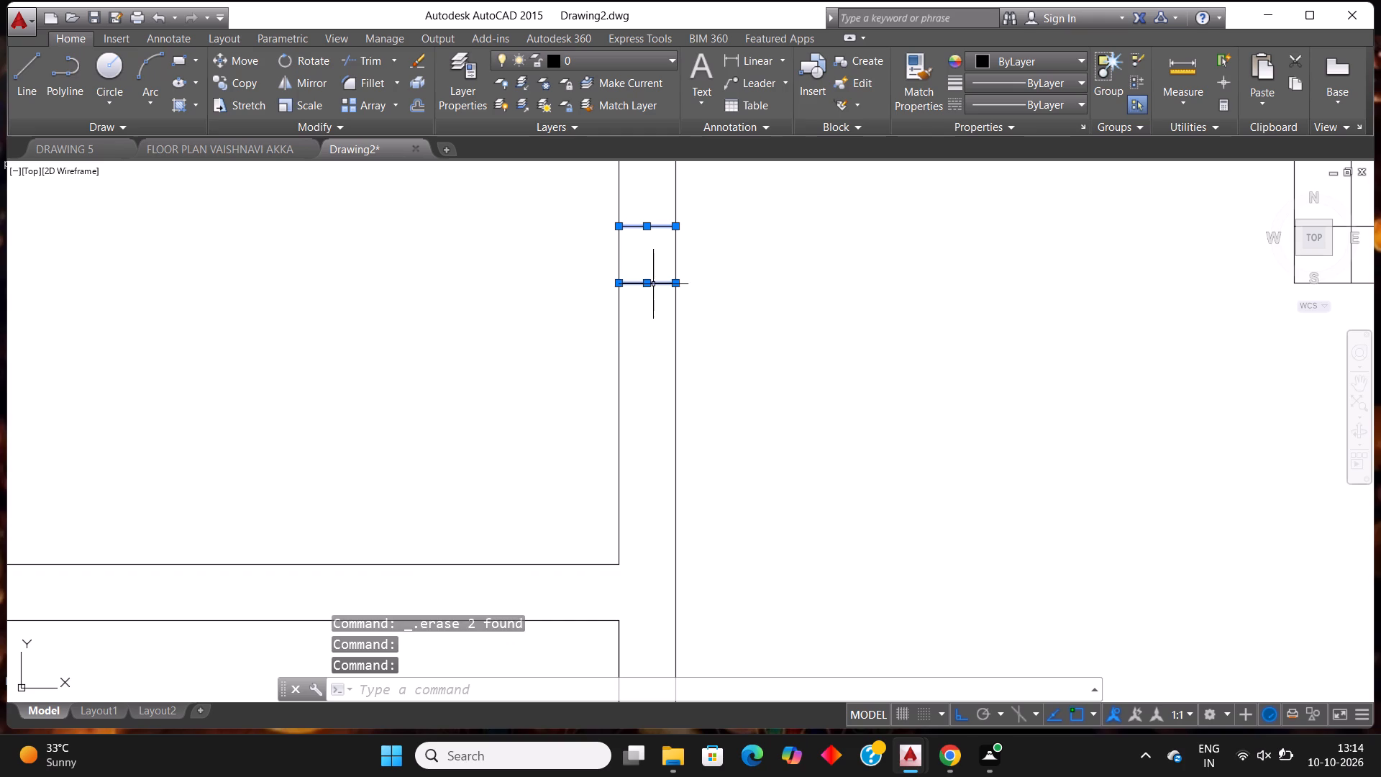
{"action": "key", "text": "Delete"}
Erase the four leftover short horizontal lines crossing the building's outer left wall near the upper-left rooms.
{"action": "scroll", "coordinate": [644, 287], "scroll_direction": "down", "scroll_amount": 7}
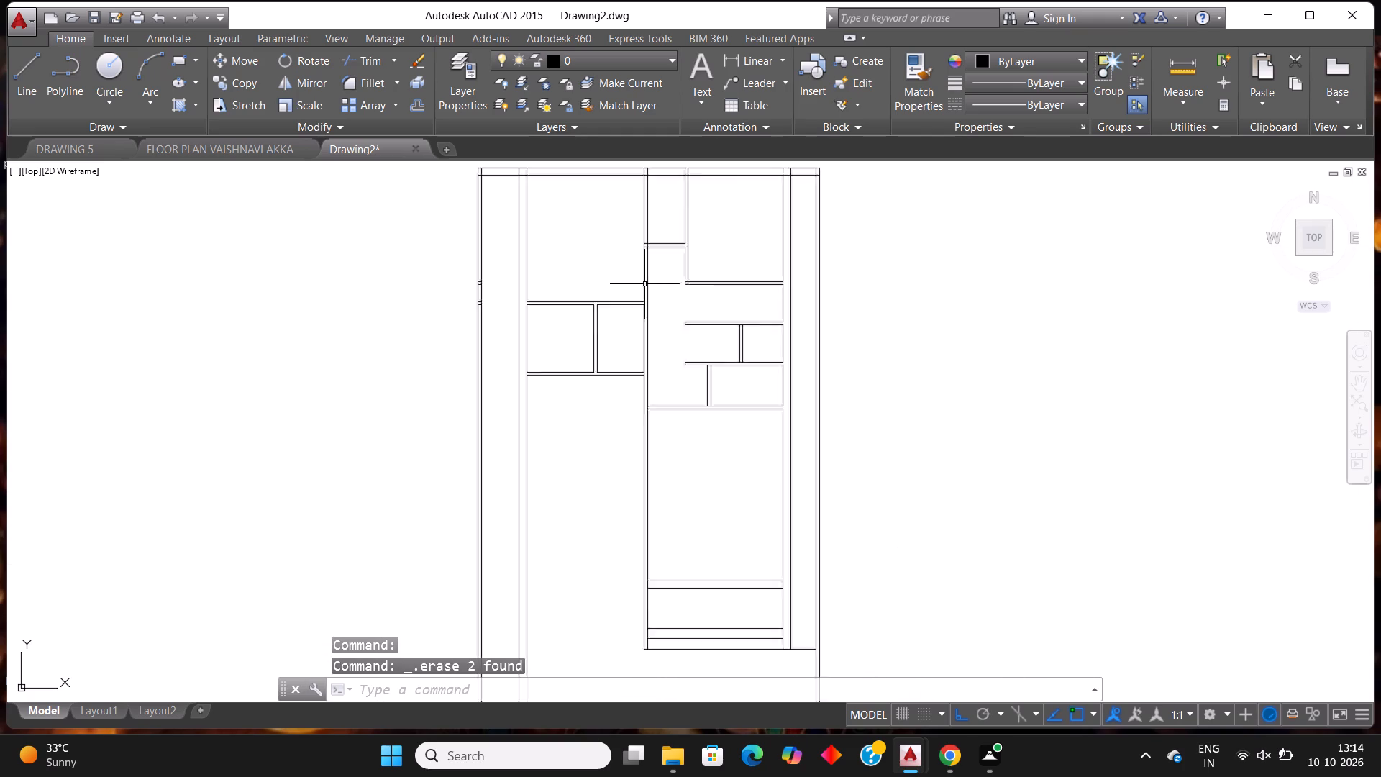
{"action": "scroll", "coordinate": [644, 284], "scroll_direction": "down", "scroll_amount": 1}
{"action": "scroll", "coordinate": [642, 228], "scroll_direction": "up", "scroll_amount": 3}
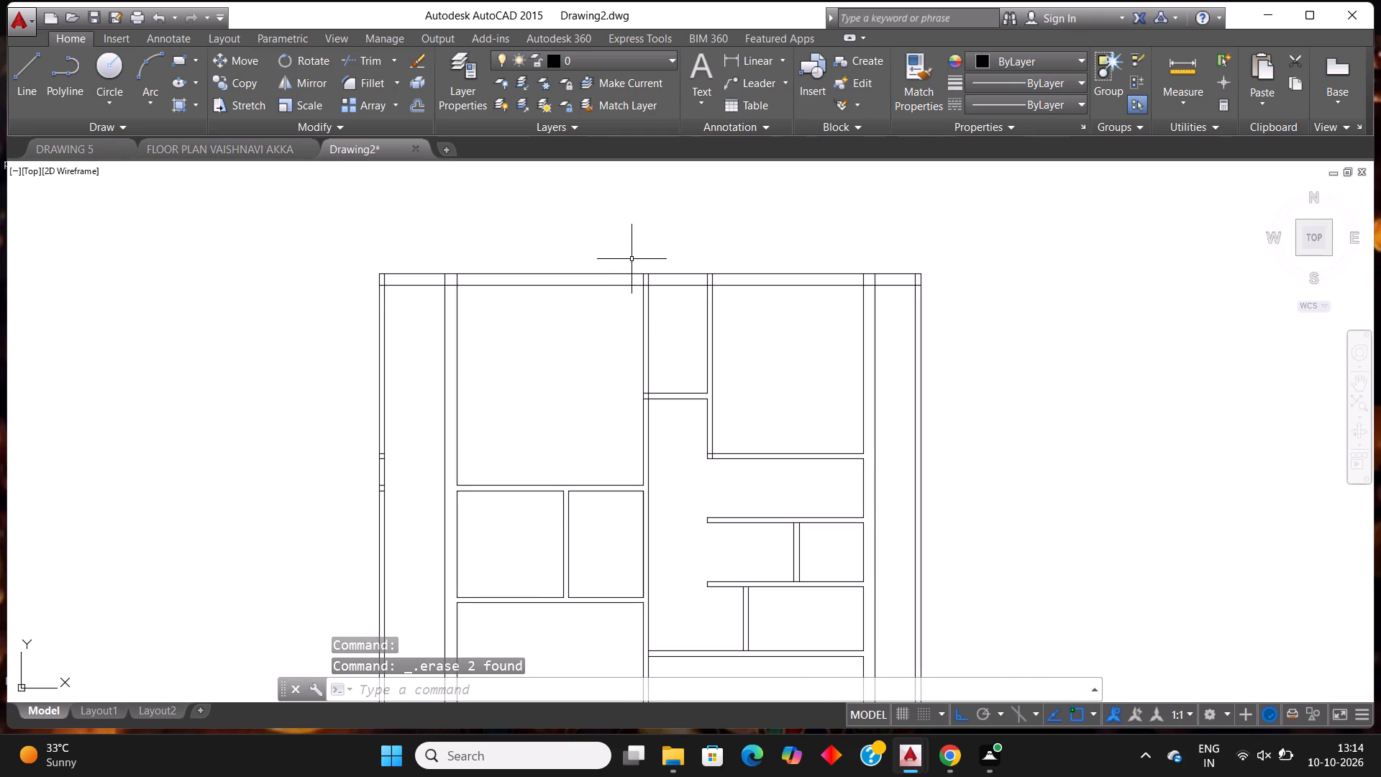
{"action": "scroll", "coordinate": [439, 306], "scroll_direction": "up", "scroll_amount": 1}
{"action": "scroll", "coordinate": [458, 294], "scroll_direction": "down", "scroll_amount": 2}
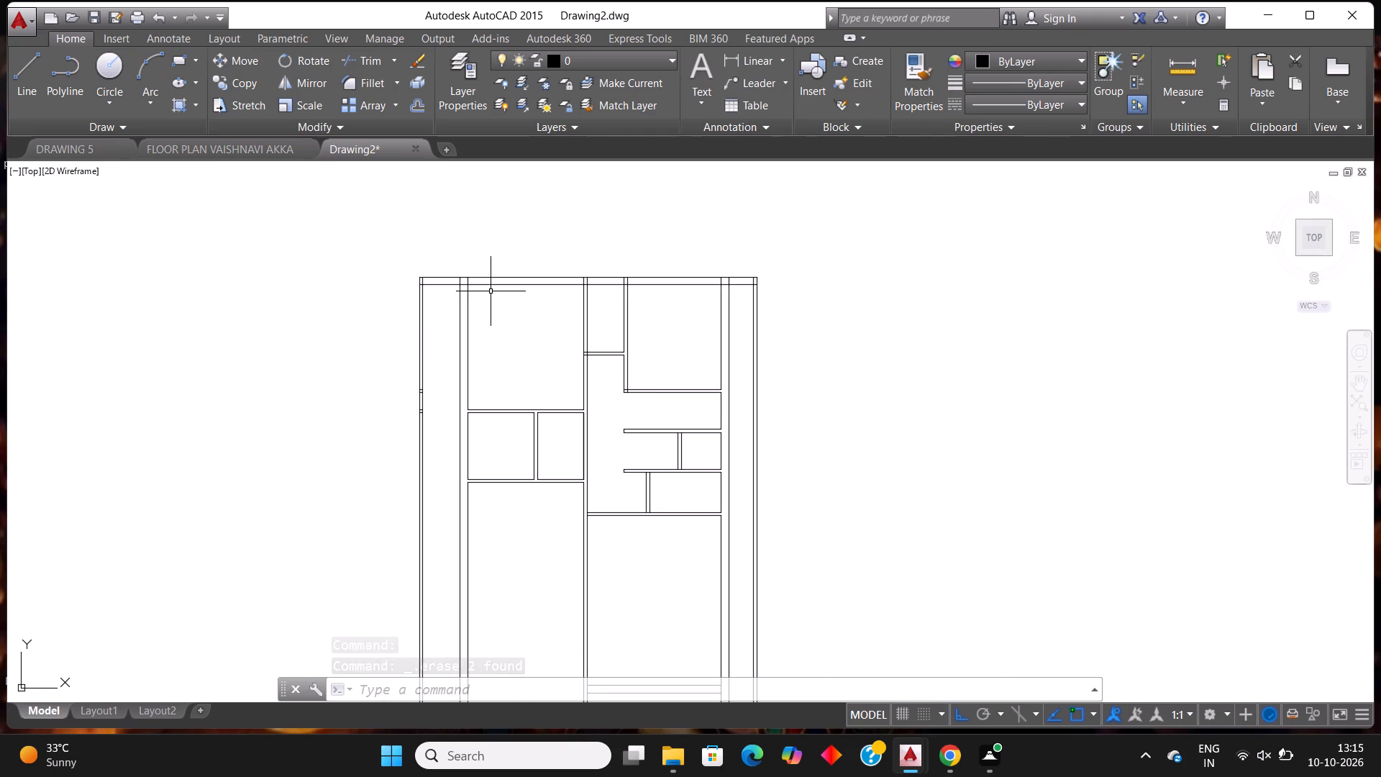
{"action": "scroll", "coordinate": [419, 431], "scroll_direction": "up", "scroll_amount": 4}
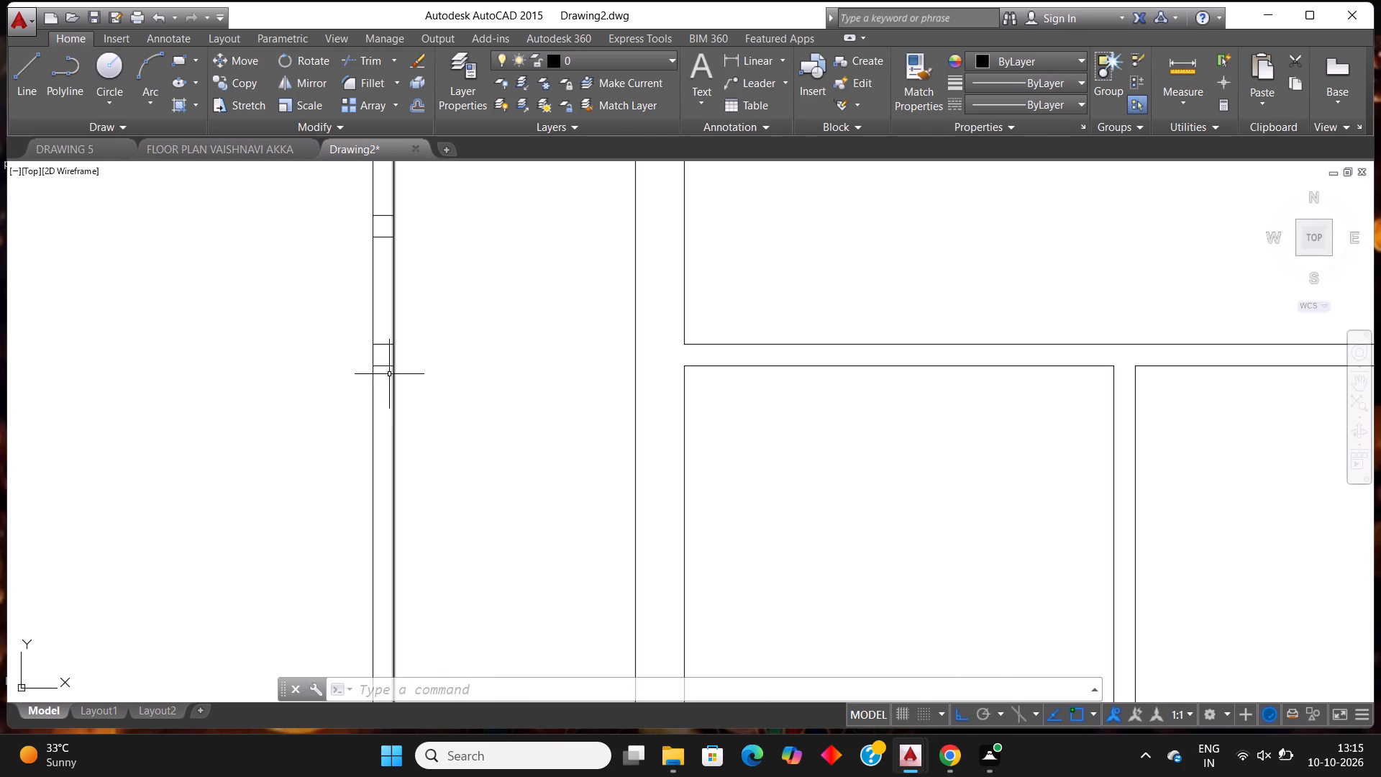
{"action": "left_click", "coordinate": [381, 367]}
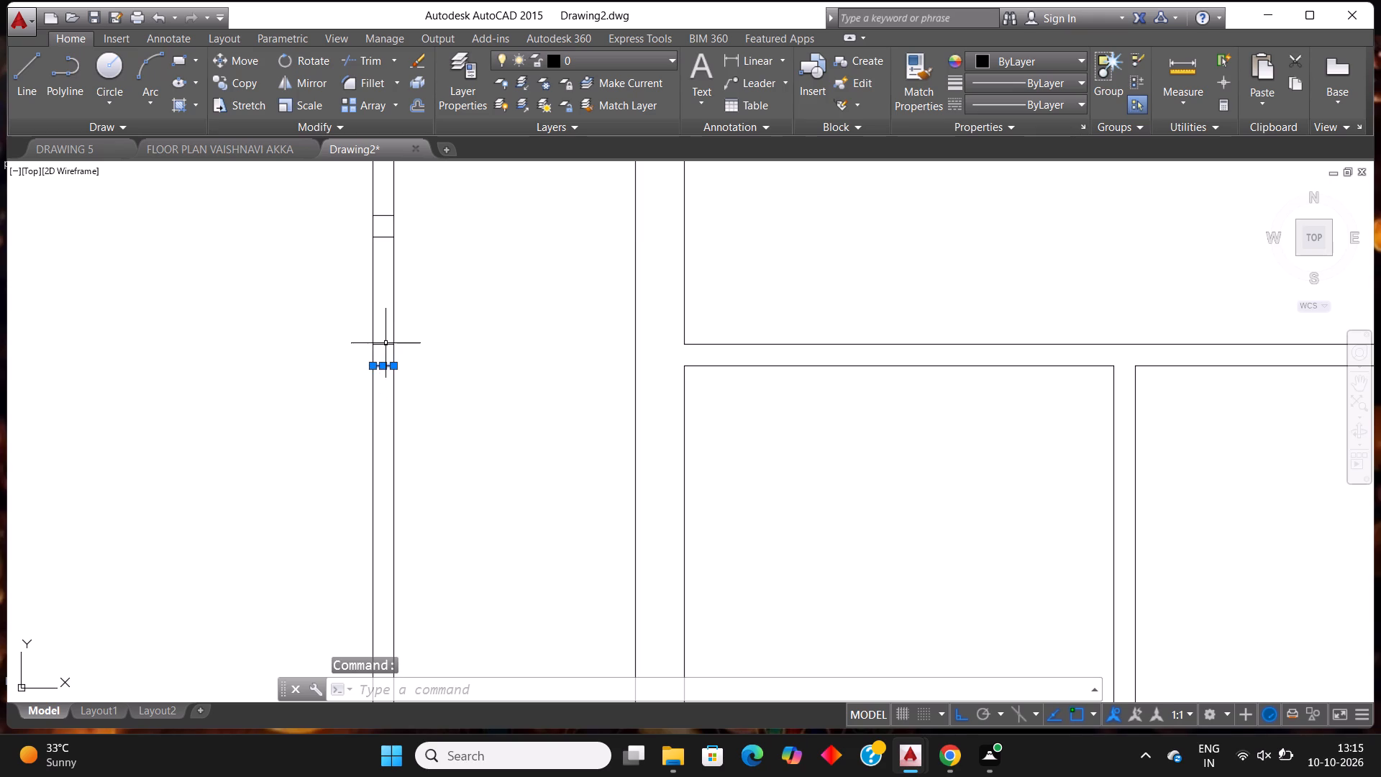
{"action": "left_click", "coordinate": [386, 343]}
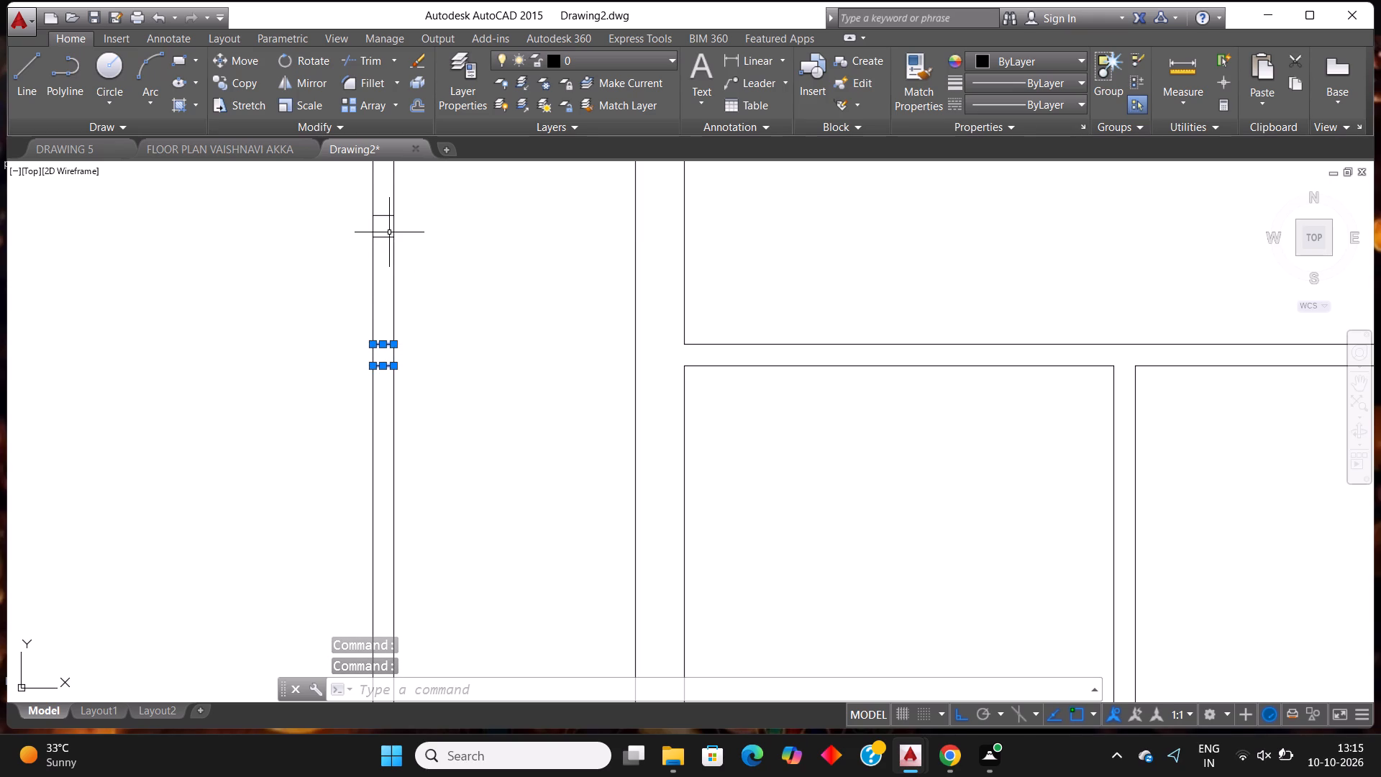
{"action": "left_click", "coordinate": [388, 237]}
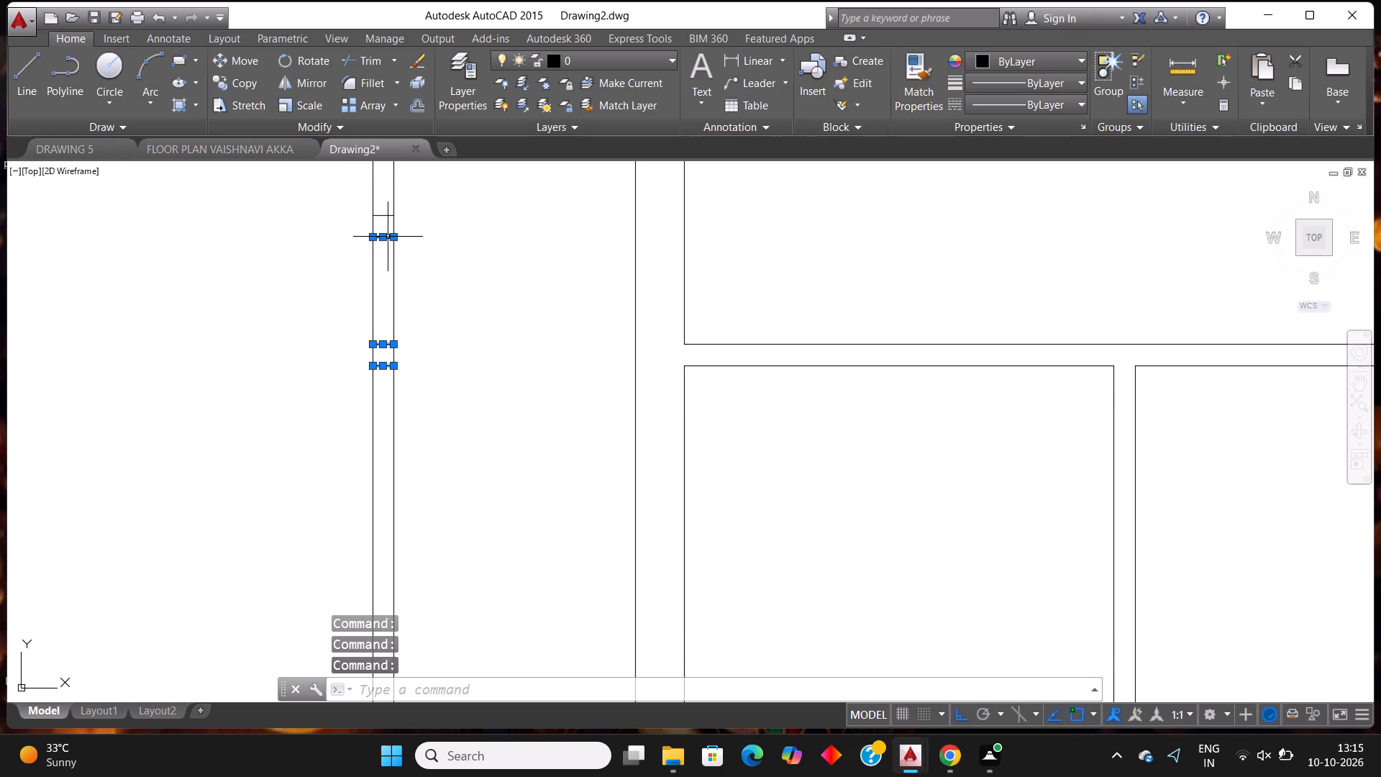
{"action": "left_click", "coordinate": [391, 217]}
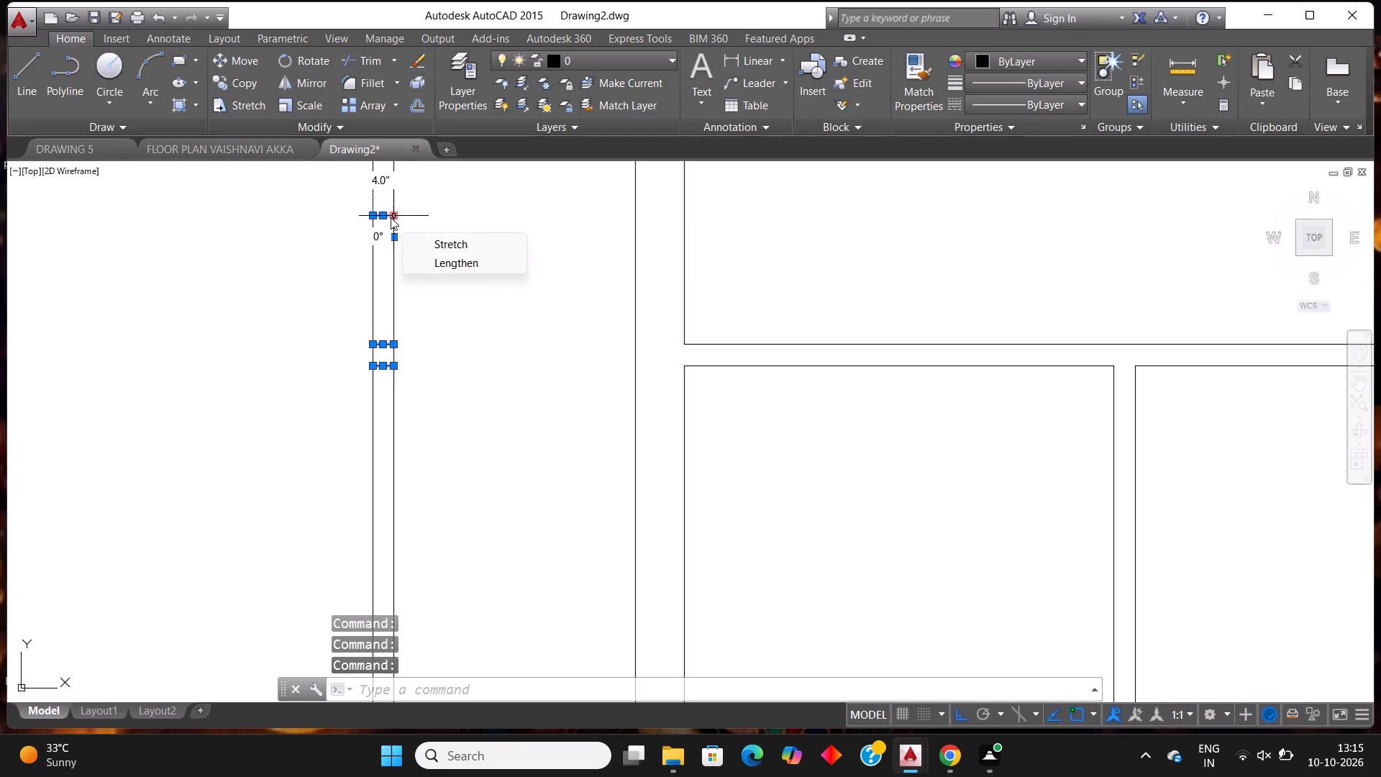
{"action": "key", "text": "Delete"}
{"action": "key", "text": "Delete"}
{"action": "key", "text": "Delete"}
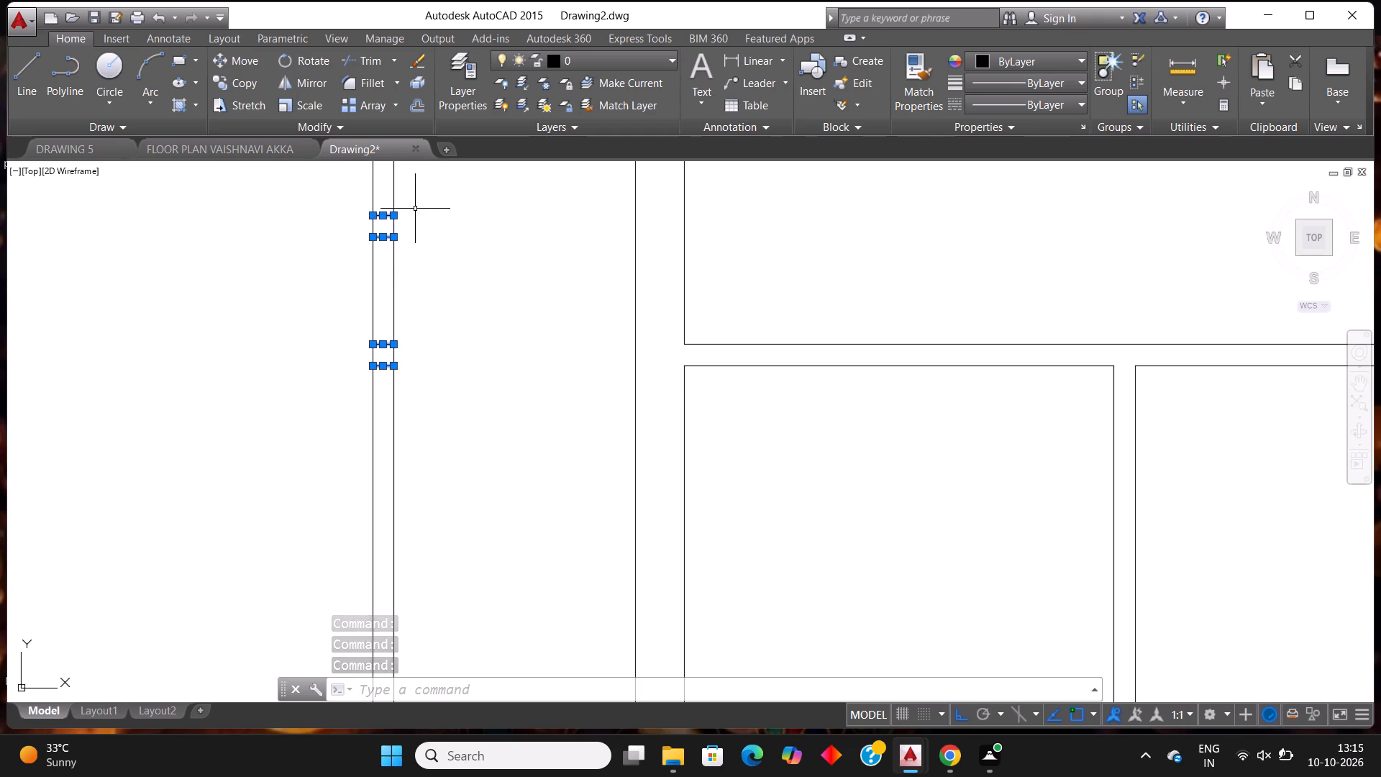
{"action": "key", "text": "Delete"}
Offset the bottom line of the wall below the two small left-hand rooms downward by 13'3".
{"action": "scroll", "coordinate": [508, 299], "scroll_direction": "down", "scroll_amount": 6}
{"action": "scroll", "coordinate": [884, 456], "scroll_direction": "down", "scroll_amount": 1}
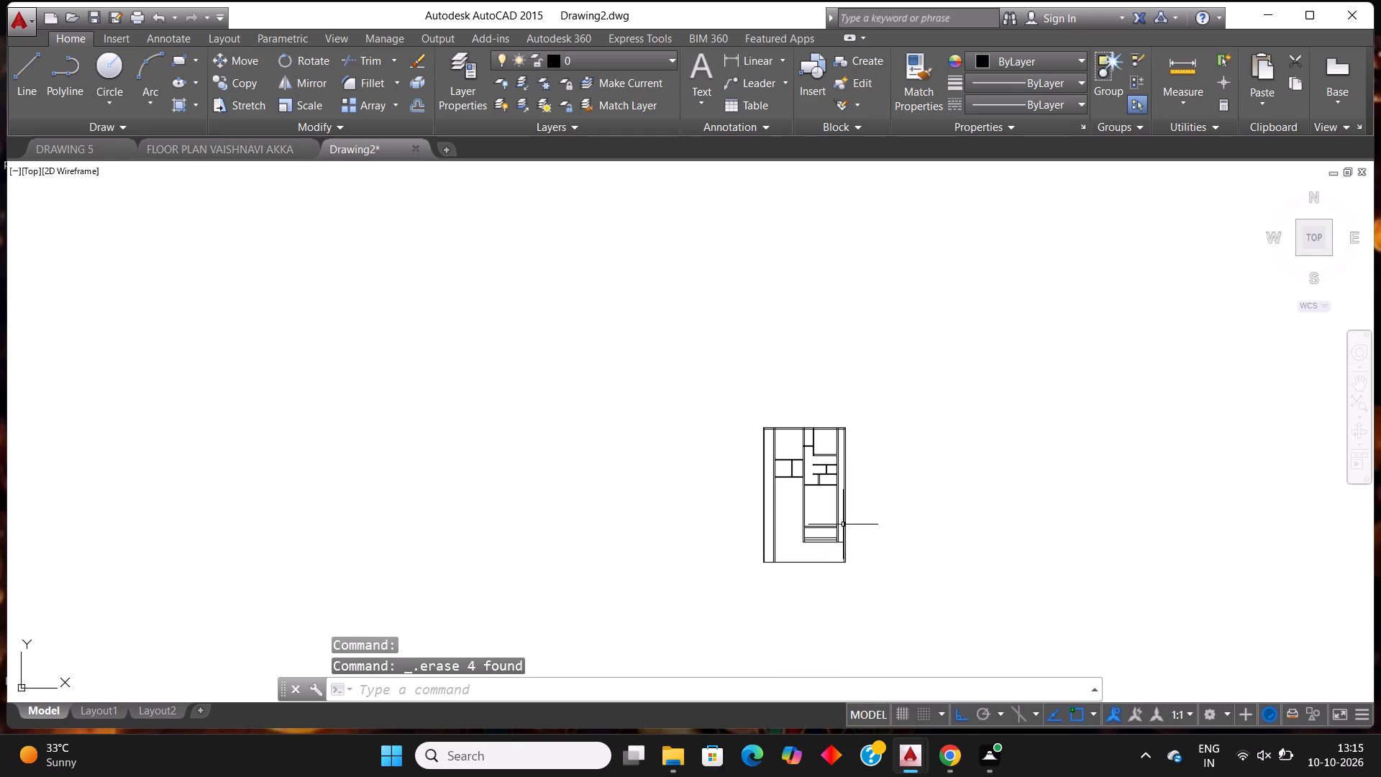
{"action": "scroll", "coordinate": [829, 551], "scroll_direction": "up", "scroll_amount": 2}
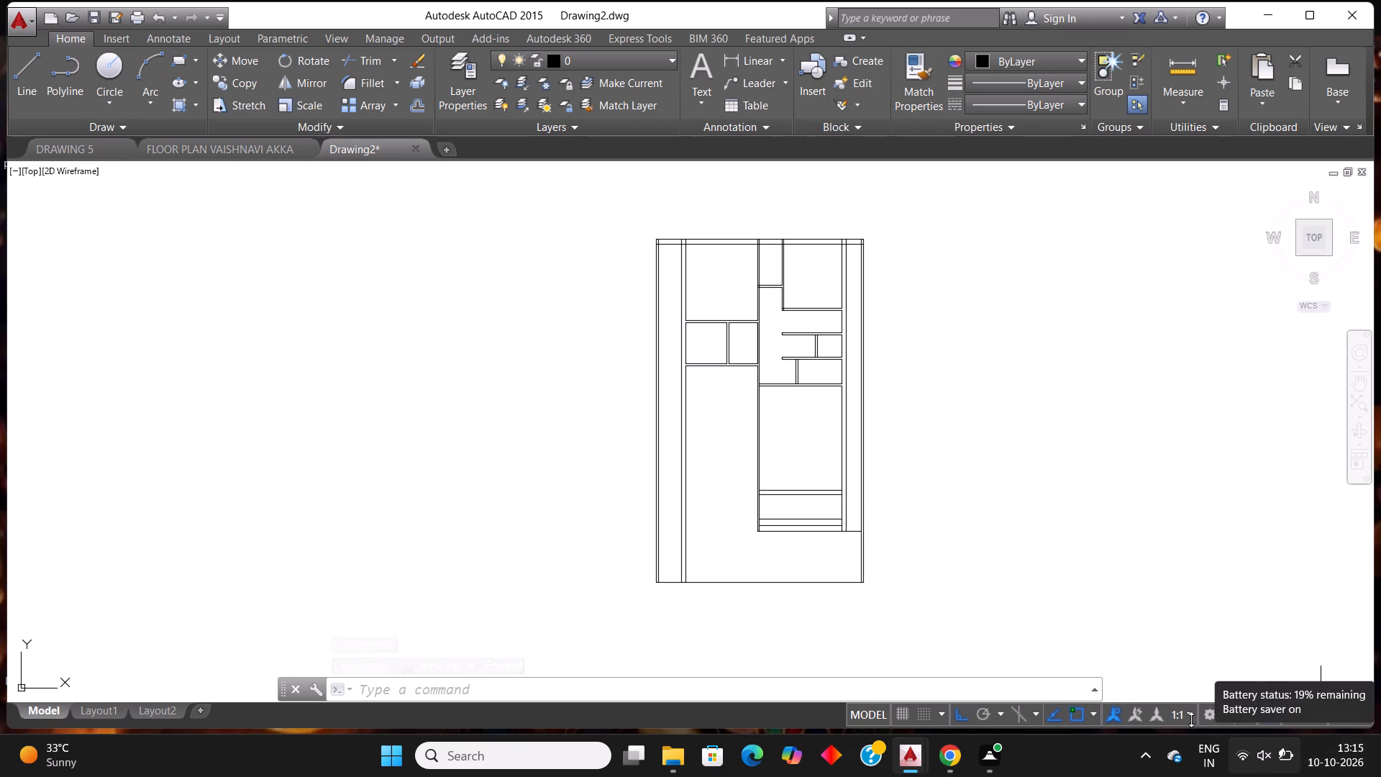
{"action": "scroll", "coordinate": [922, 486], "scroll_direction": "up", "scroll_amount": 1}
{"action": "scroll", "coordinate": [922, 486], "scroll_direction": "down", "scroll_amount": 1}
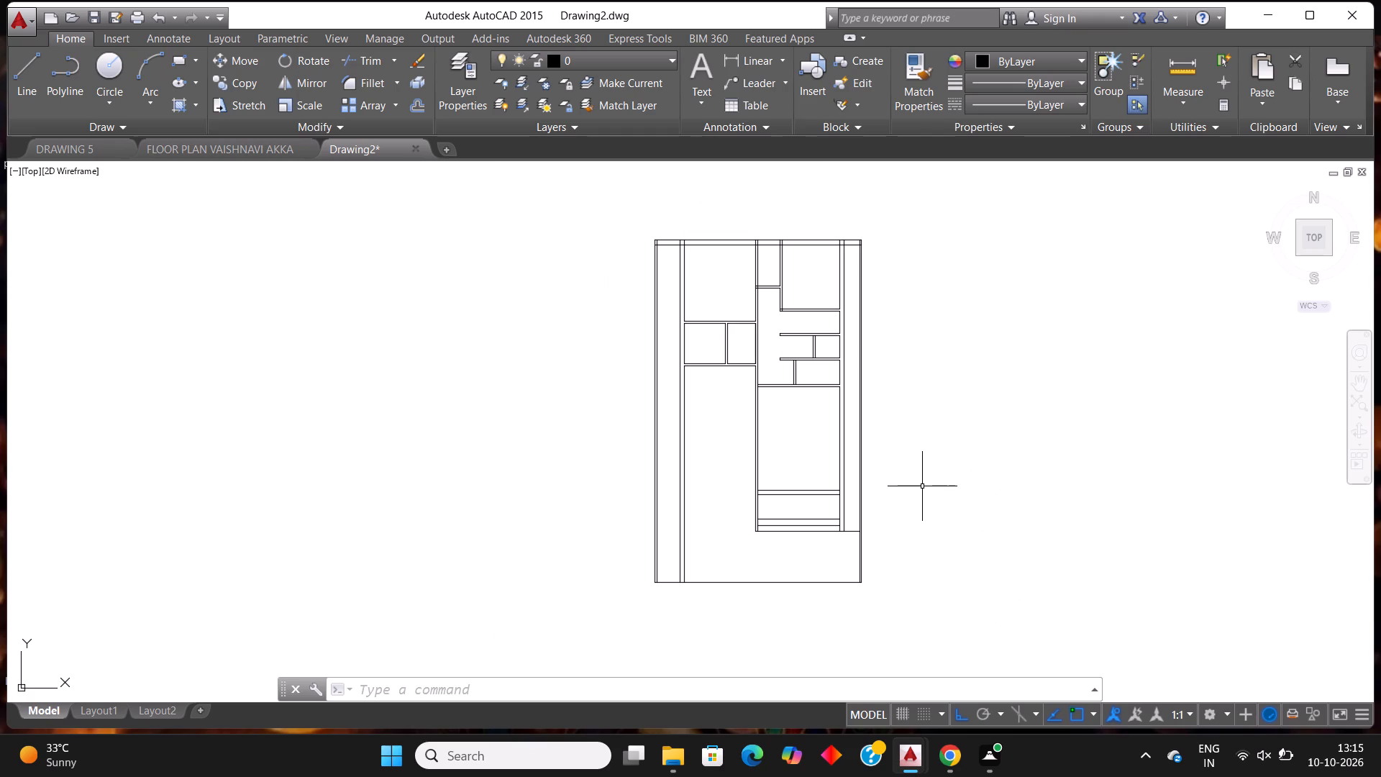
{"action": "key", "text": "Escape"}
{"action": "type", "text": "off"}
{"action": "key", "text": "Return"}
{"action": "key", "text": "Return"}
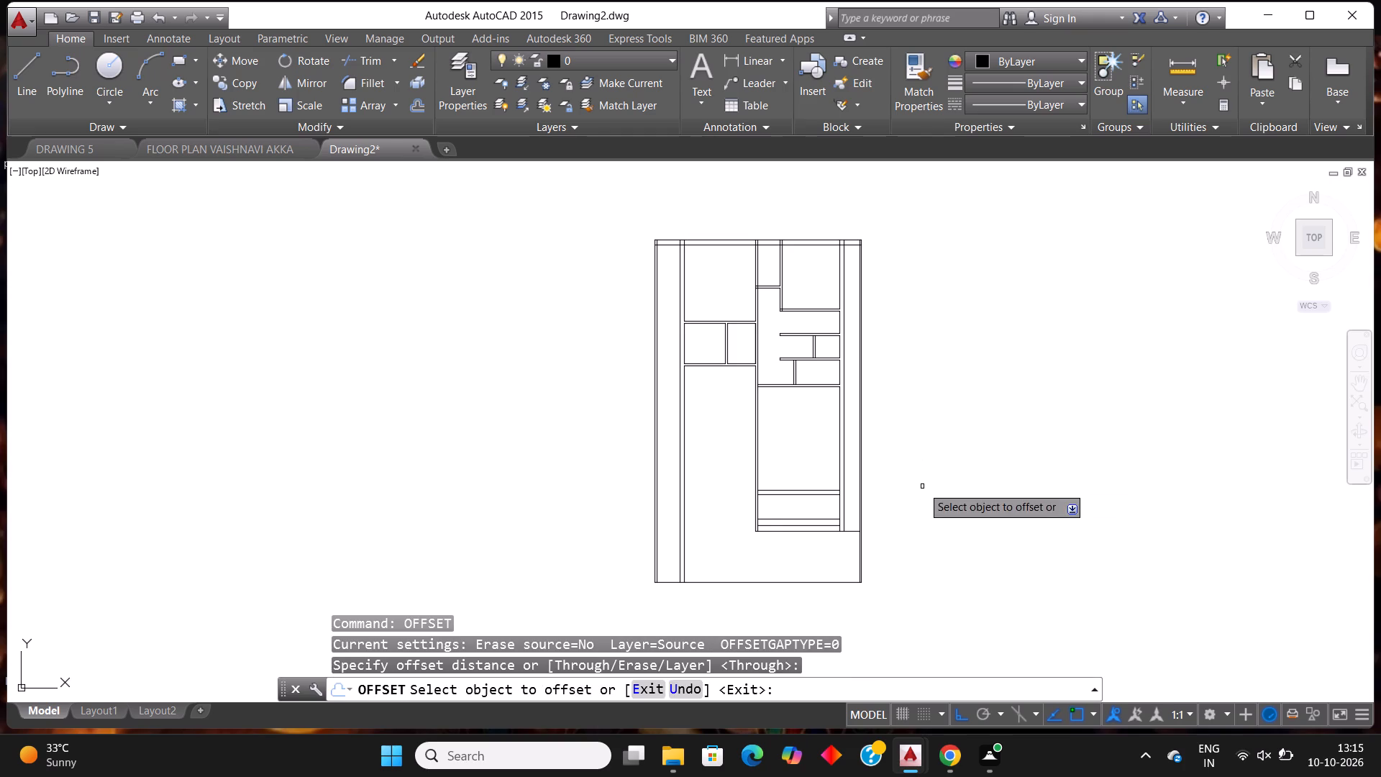
{"action": "left_click", "coordinate": [745, 366]}
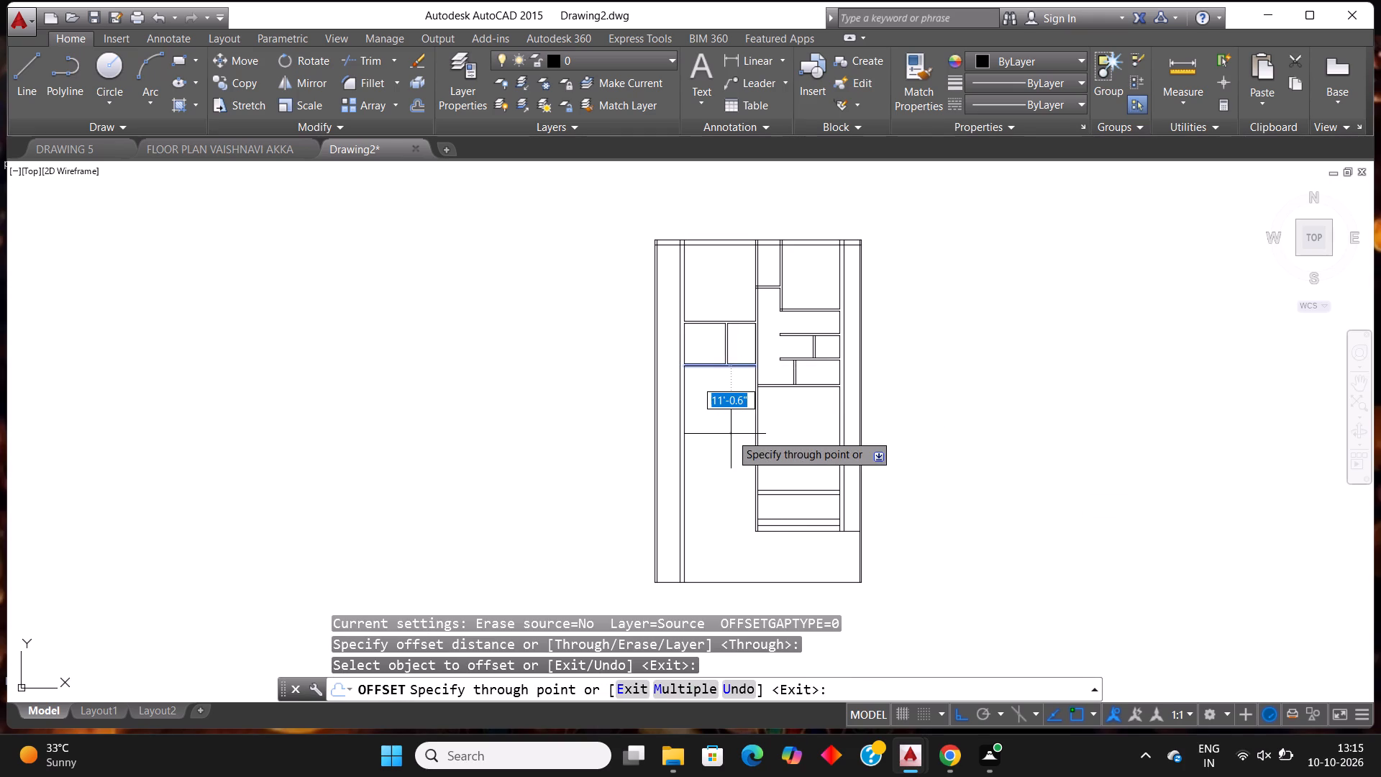
{"action": "type", "text": "13'3\""}
{"action": "key", "text": "Return"}
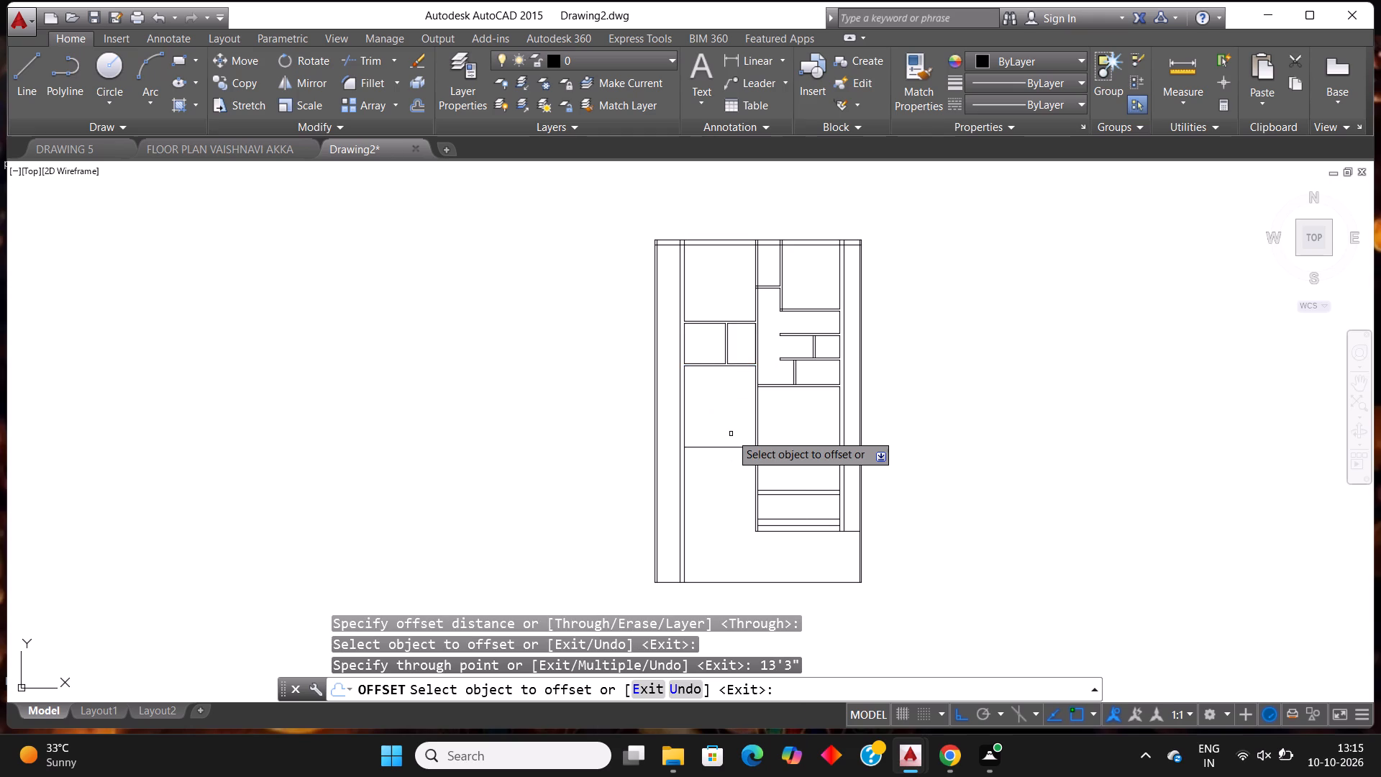
Offset the new horizontal line in the left bay 9" downward to give the wall its thickness.
{"action": "scroll", "coordinate": [731, 434], "scroll_direction": "down", "scroll_amount": 1}
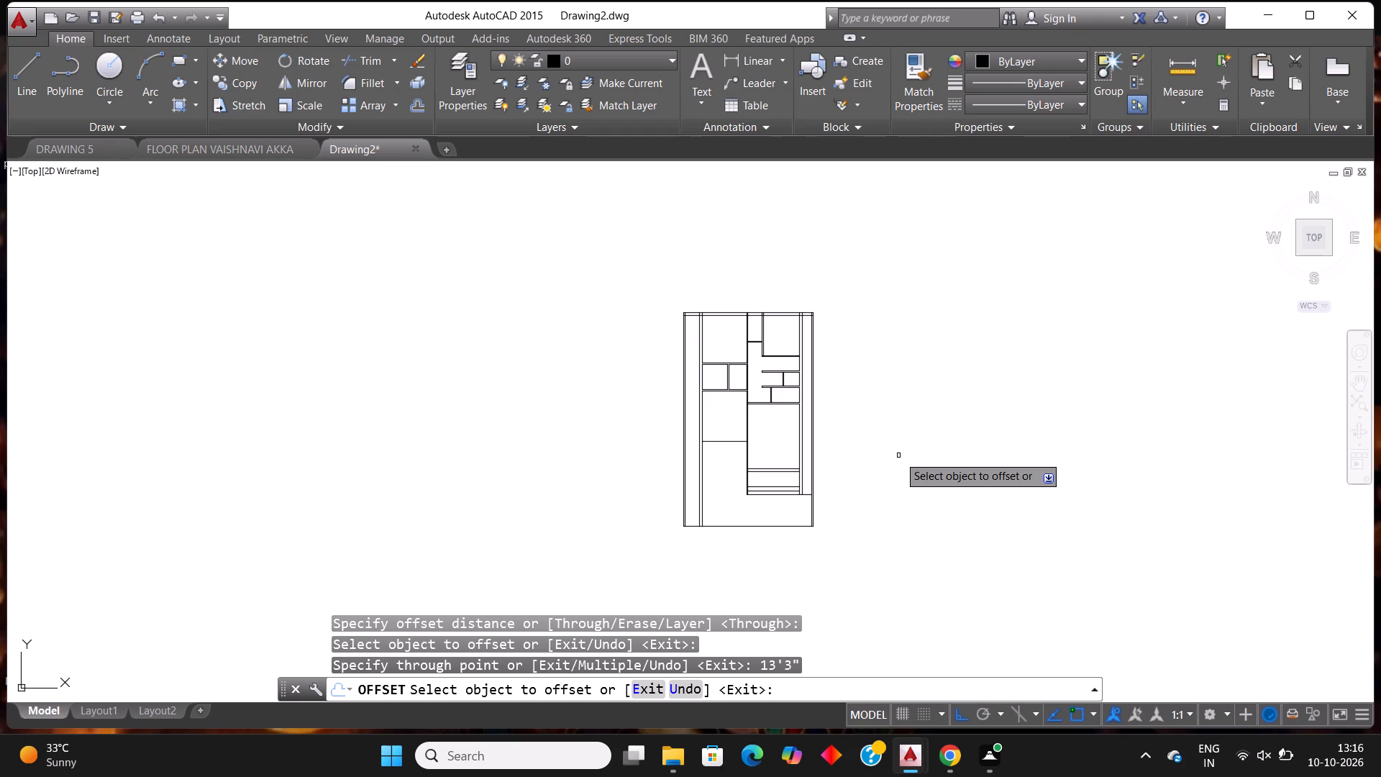
{"action": "left_click", "coordinate": [731, 442]}
{"action": "type", "text": "9\""}
{"action": "key", "text": "Return"}
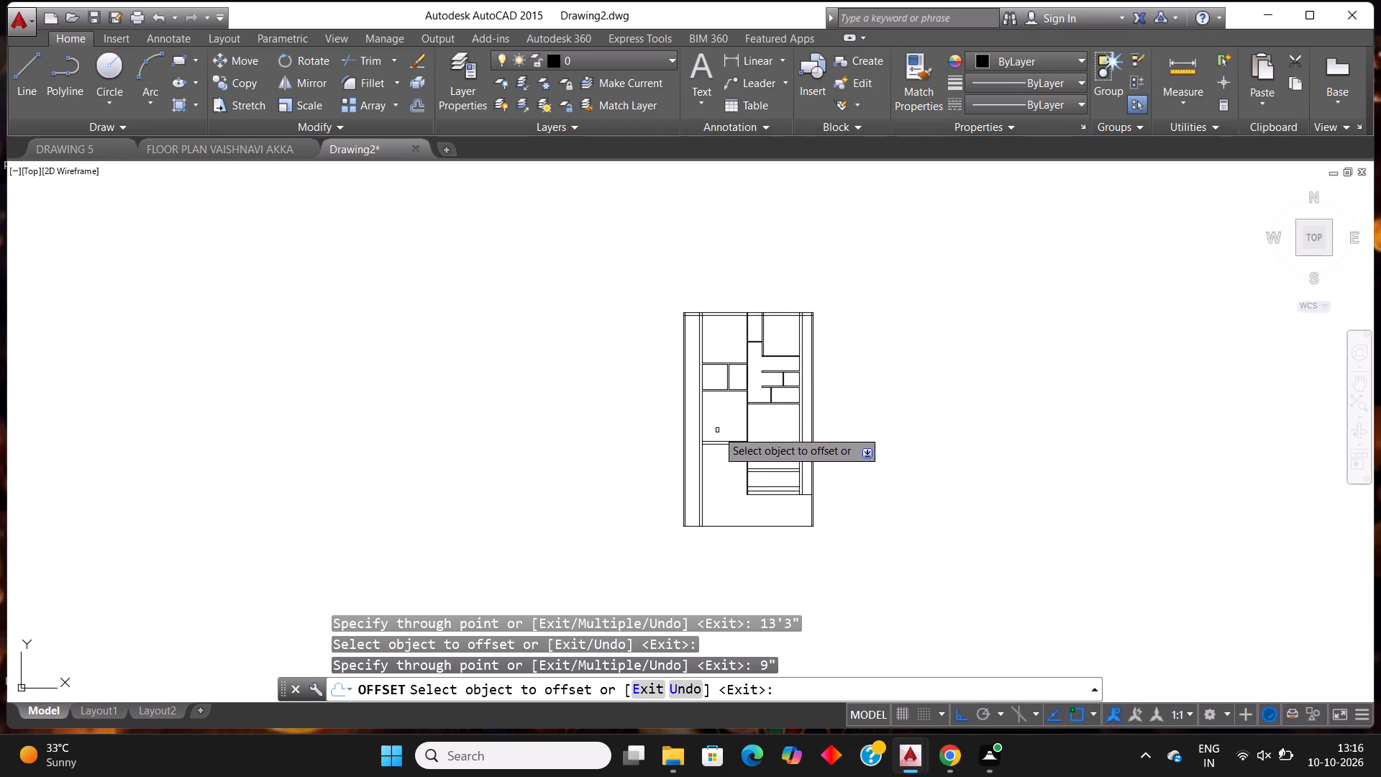
{"action": "scroll", "coordinate": [711, 464], "scroll_direction": "up", "scroll_amount": 1}
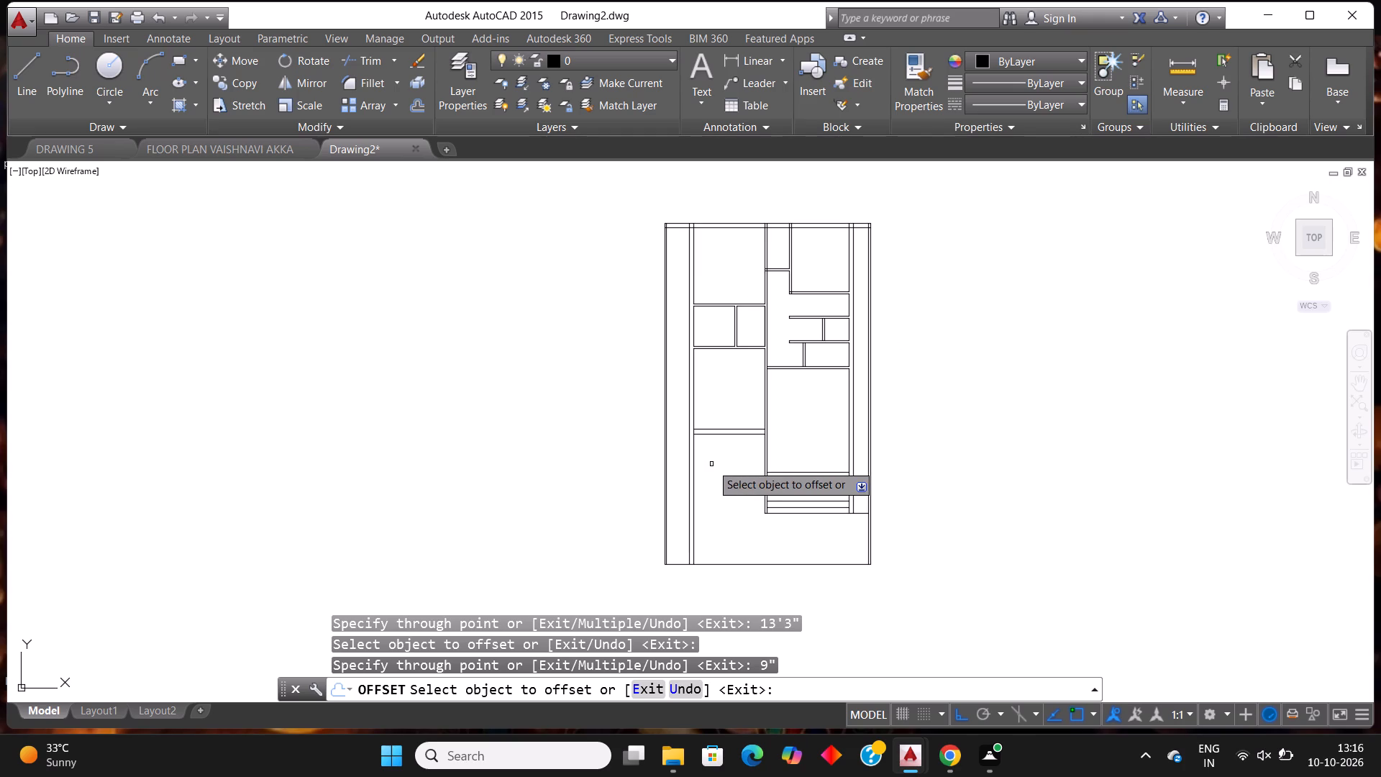
{"action": "key", "text": "Escape"}
Offset the building's bottom boundary line upward by 13'.
{"action": "type", "text": "off"}
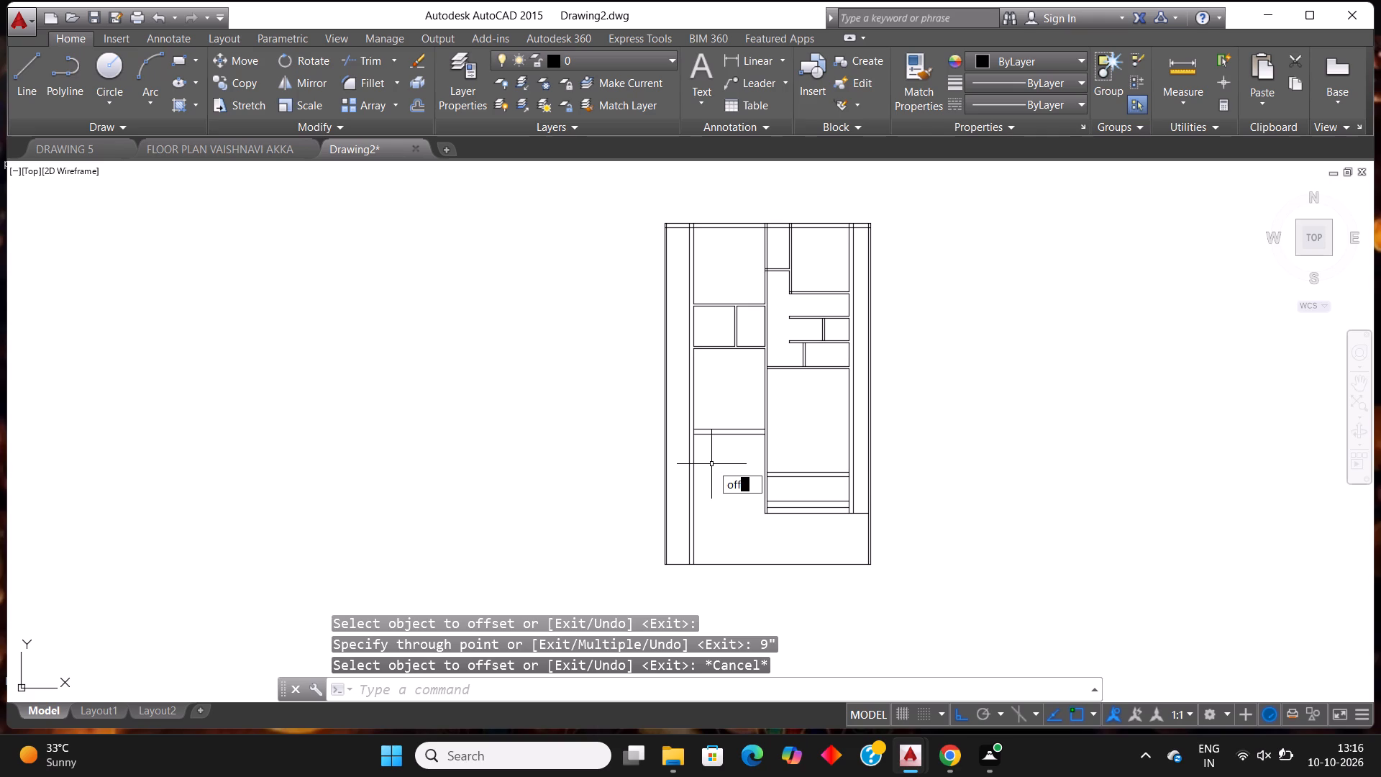
{"action": "key", "text": "Return"}
{"action": "key", "text": "Return"}
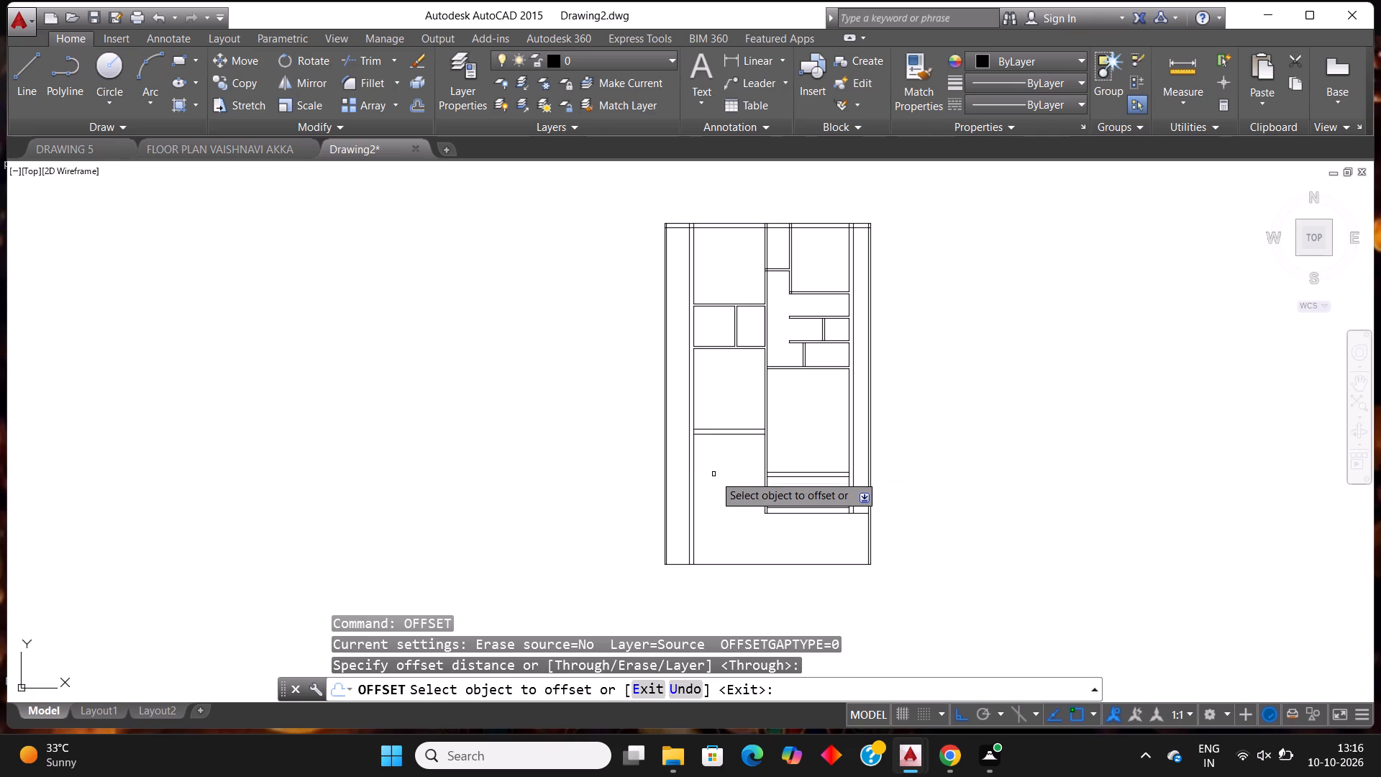
{"action": "left_click", "coordinate": [718, 563]}
{"action": "type", "text": "13'"}
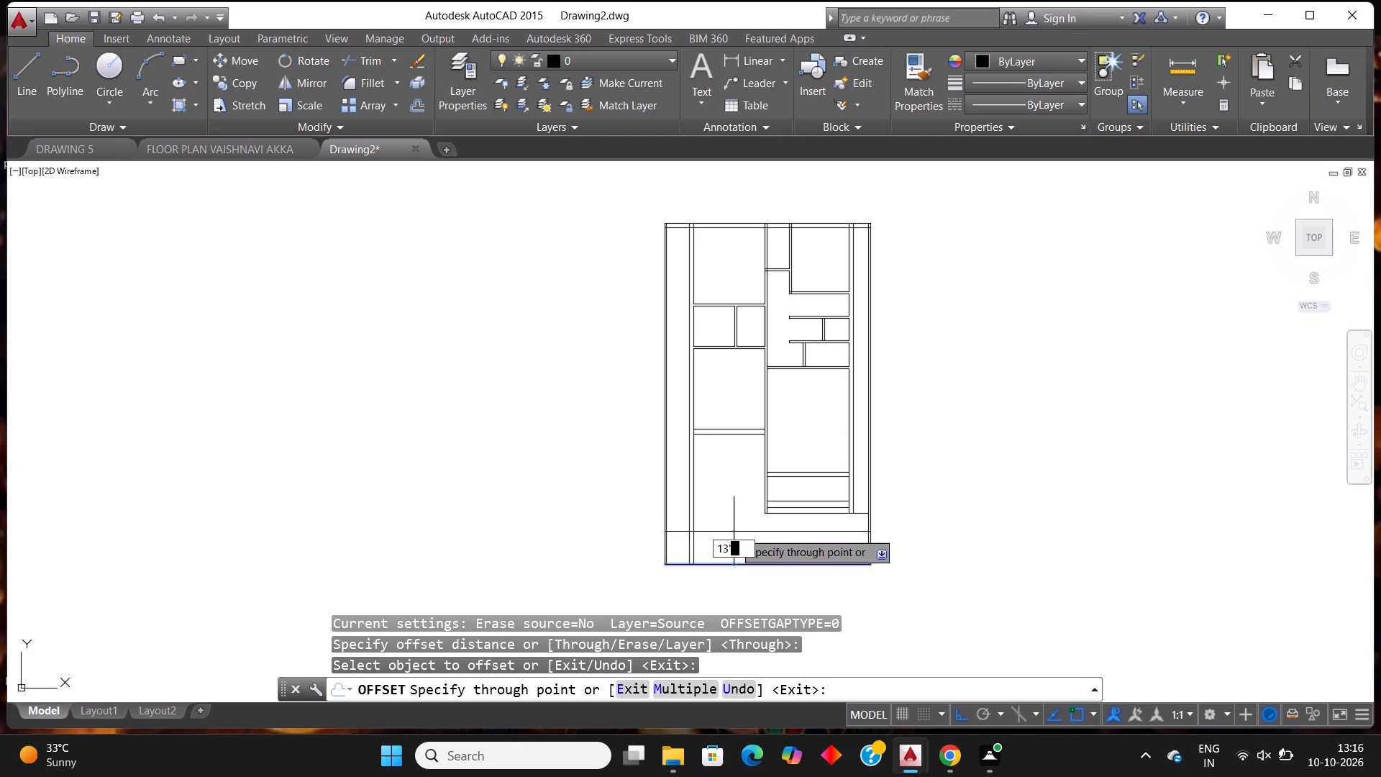
{"action": "key", "text": "Return"}
{"action": "key", "text": "Return"}
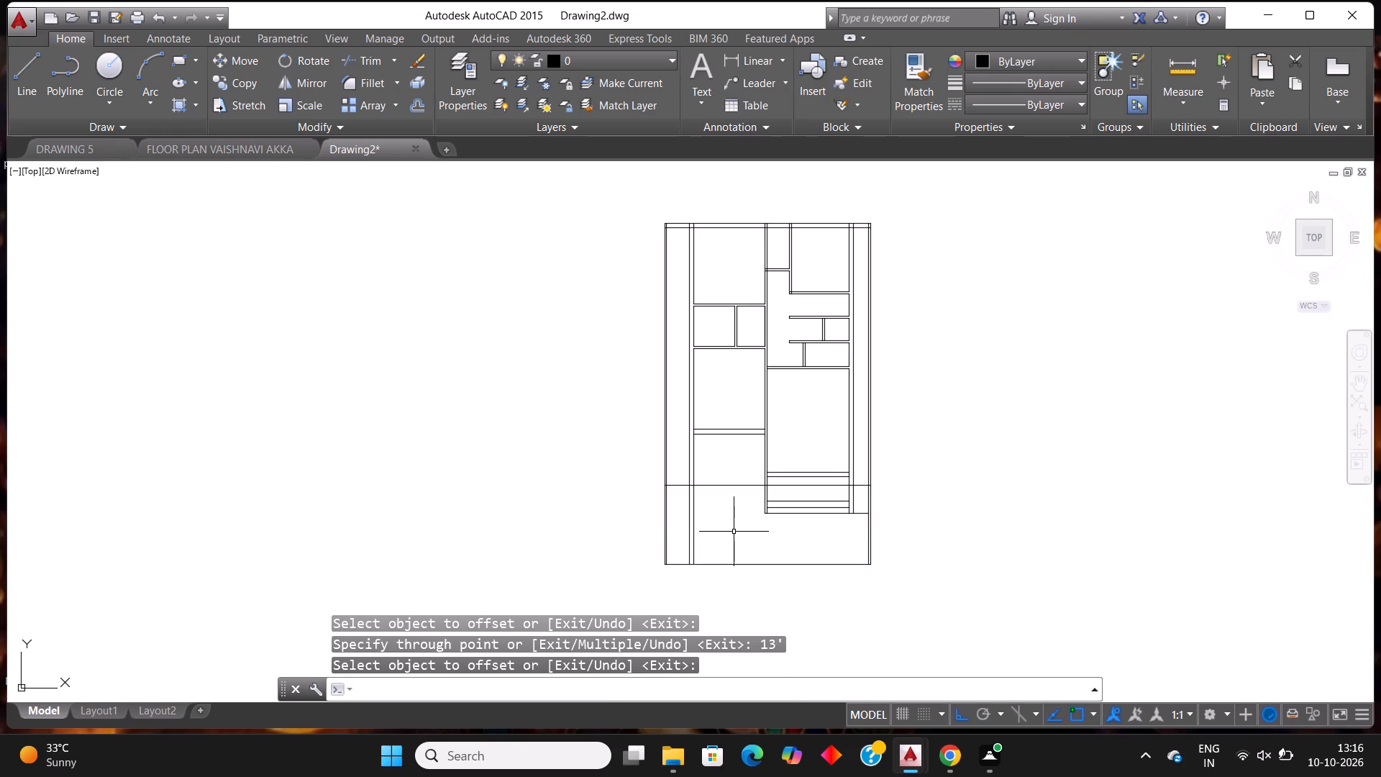
{"action": "scroll", "coordinate": [792, 459], "scroll_direction": "up", "scroll_amount": 1}
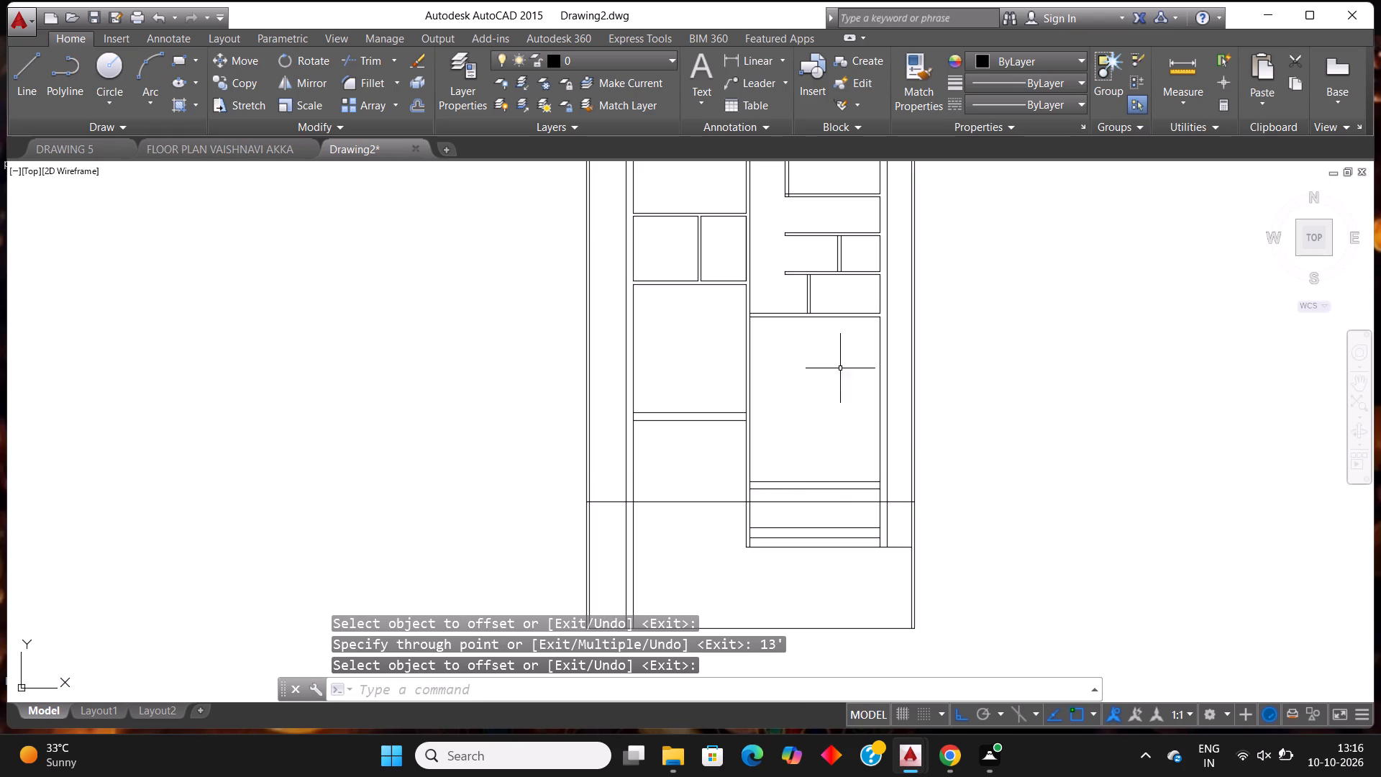
Measure the vertical distance from the left bay's lowest wall down to the new full-width horizontal line.
{"action": "left_click", "coordinate": [747, 68]}
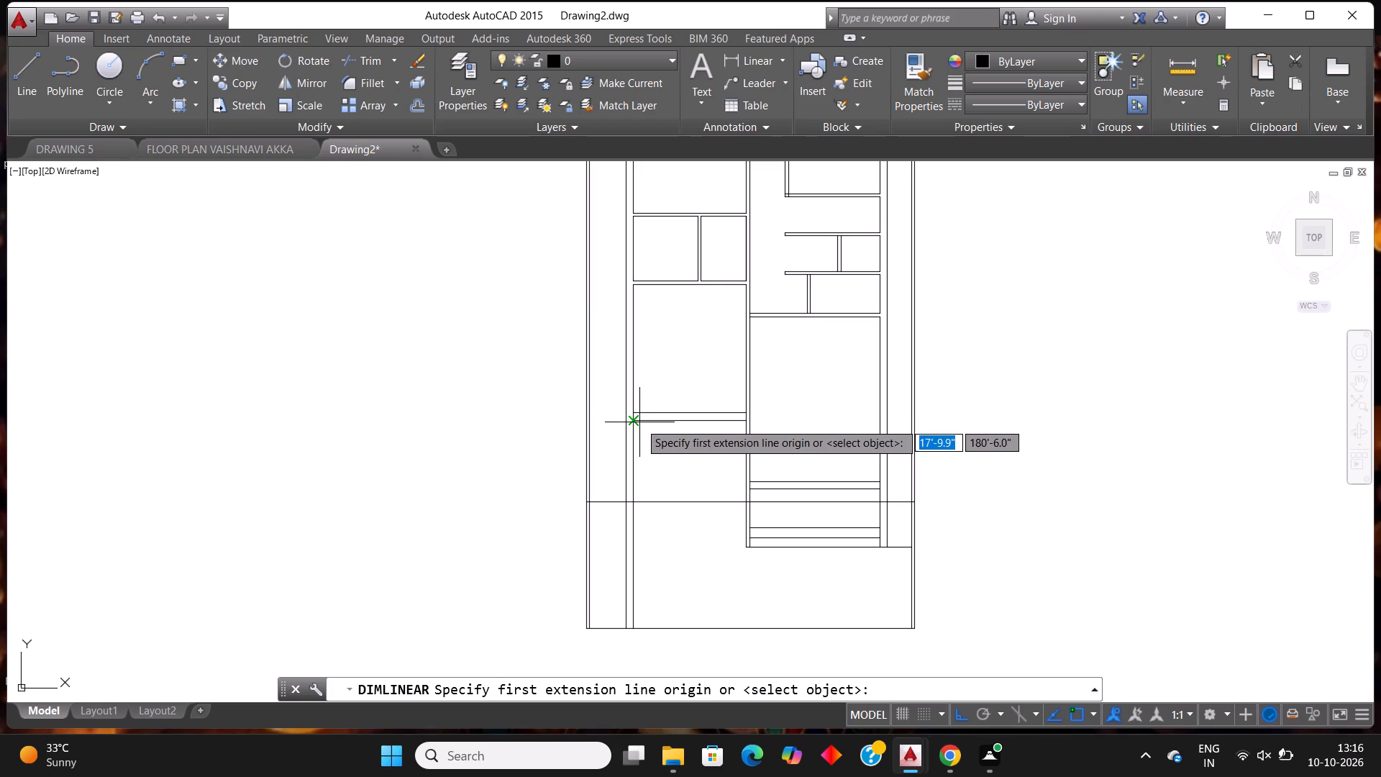
{"action": "left_click", "coordinate": [639, 422]}
{"action": "left_click", "coordinate": [633, 499]}
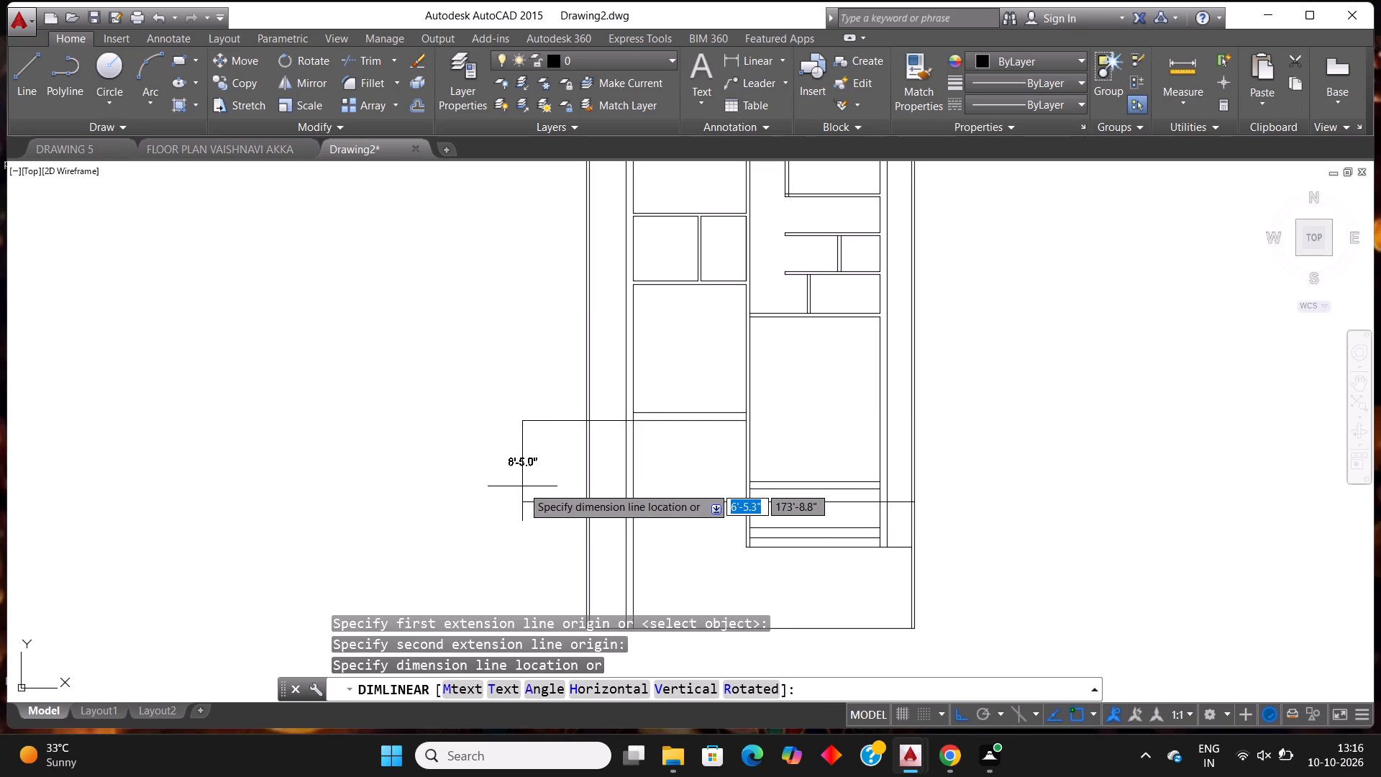
{"action": "key", "text": "Escape"}
Offset the new full-width horizontal line 9" upward to give the wall its thickness.
{"action": "scroll", "coordinate": [720, 555], "scroll_direction": "up", "scroll_amount": 1}
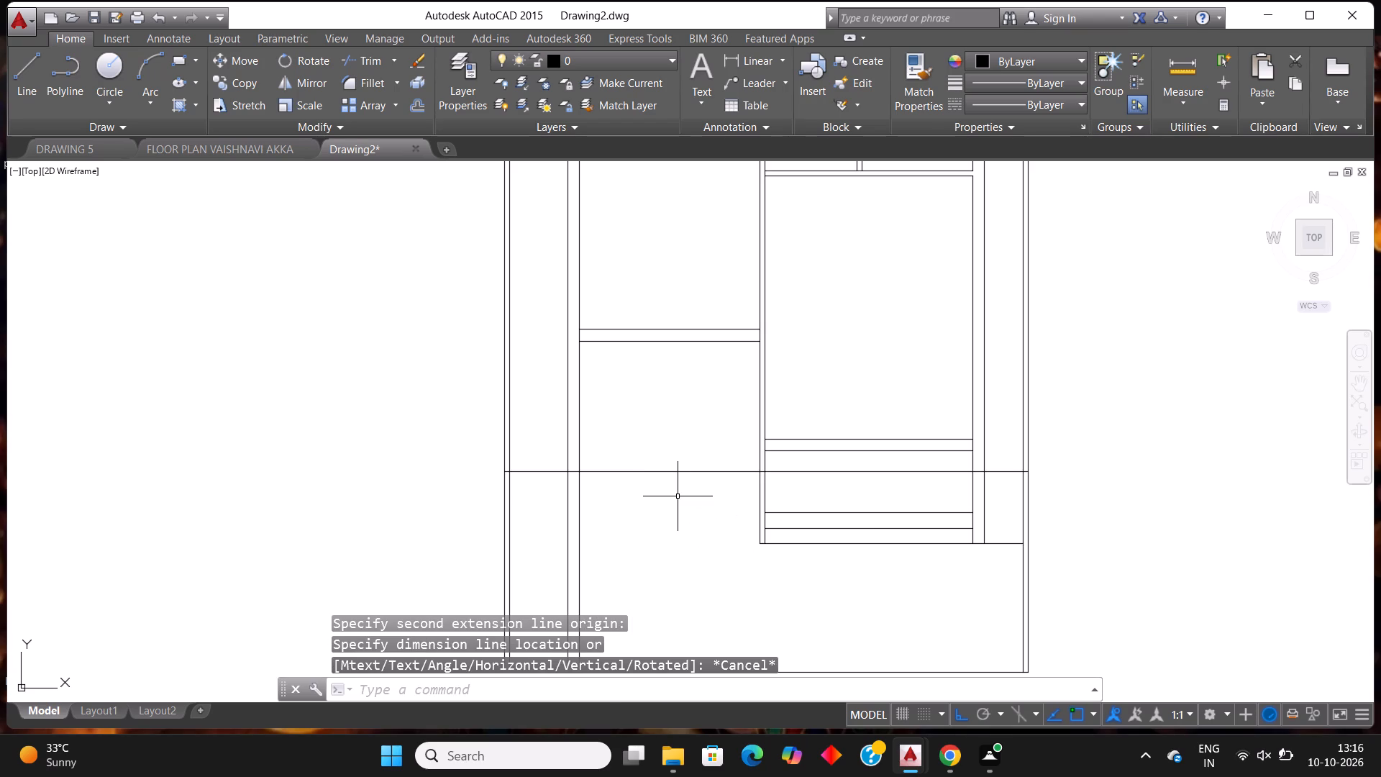
{"action": "key", "text": "Escape"}
{"action": "type", "text": "off"}
{"action": "key", "text": "Return"}
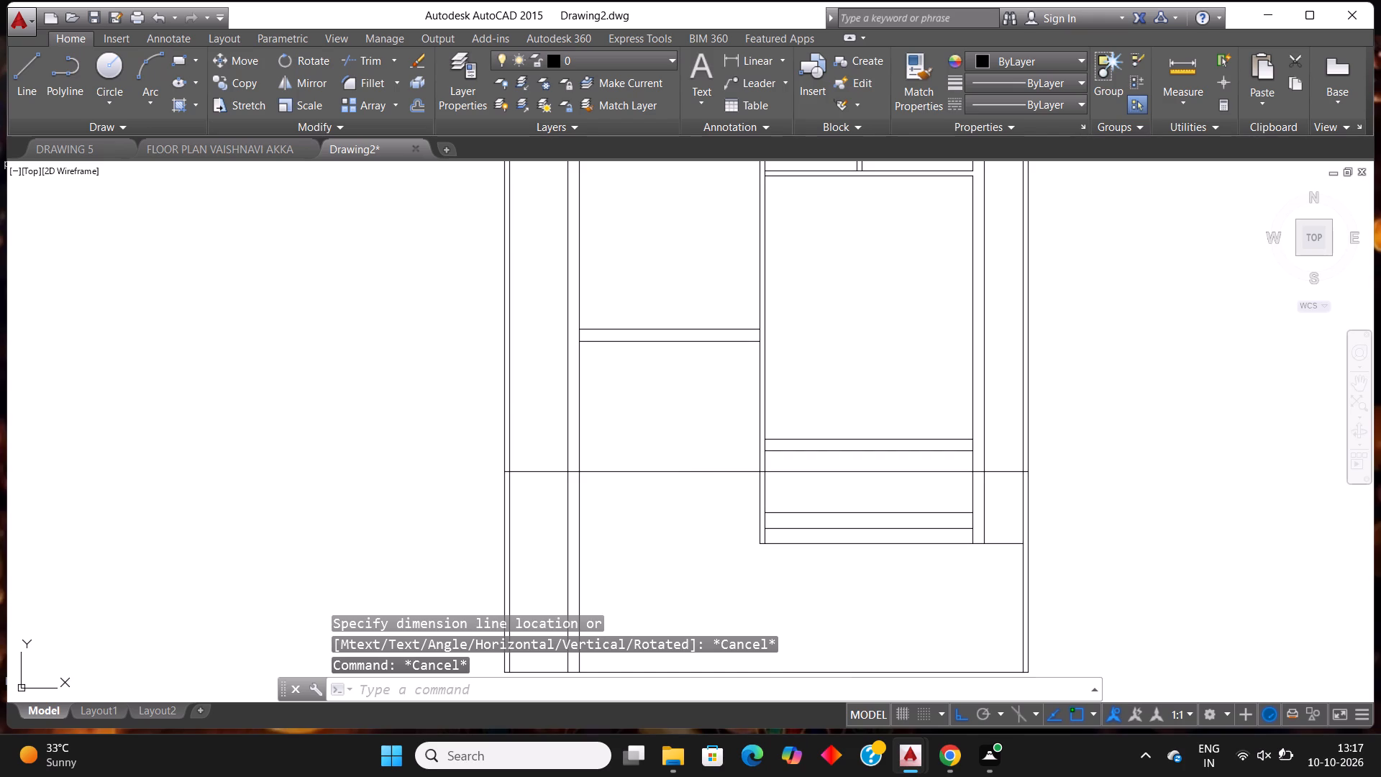
{"action": "key", "text": "Return"}
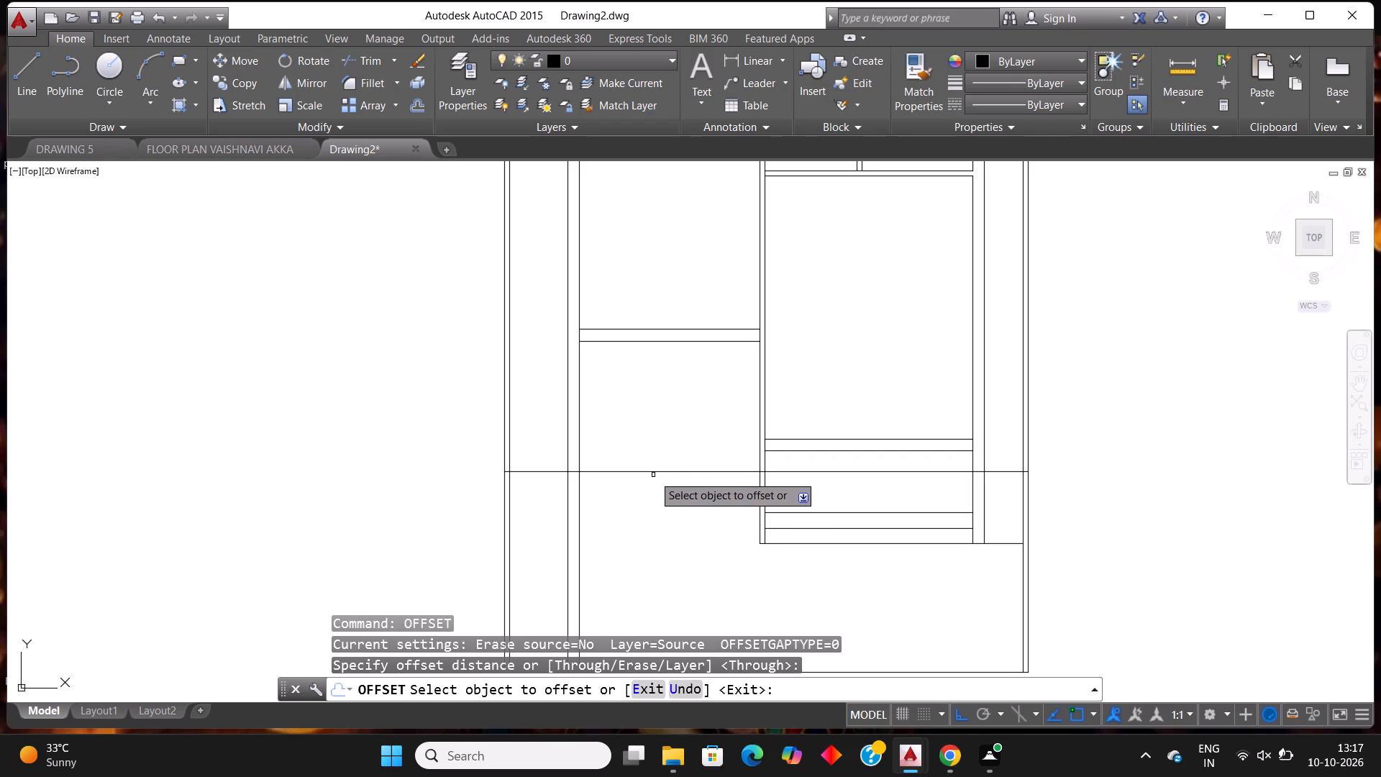
{"action": "left_click", "coordinate": [655, 472]}
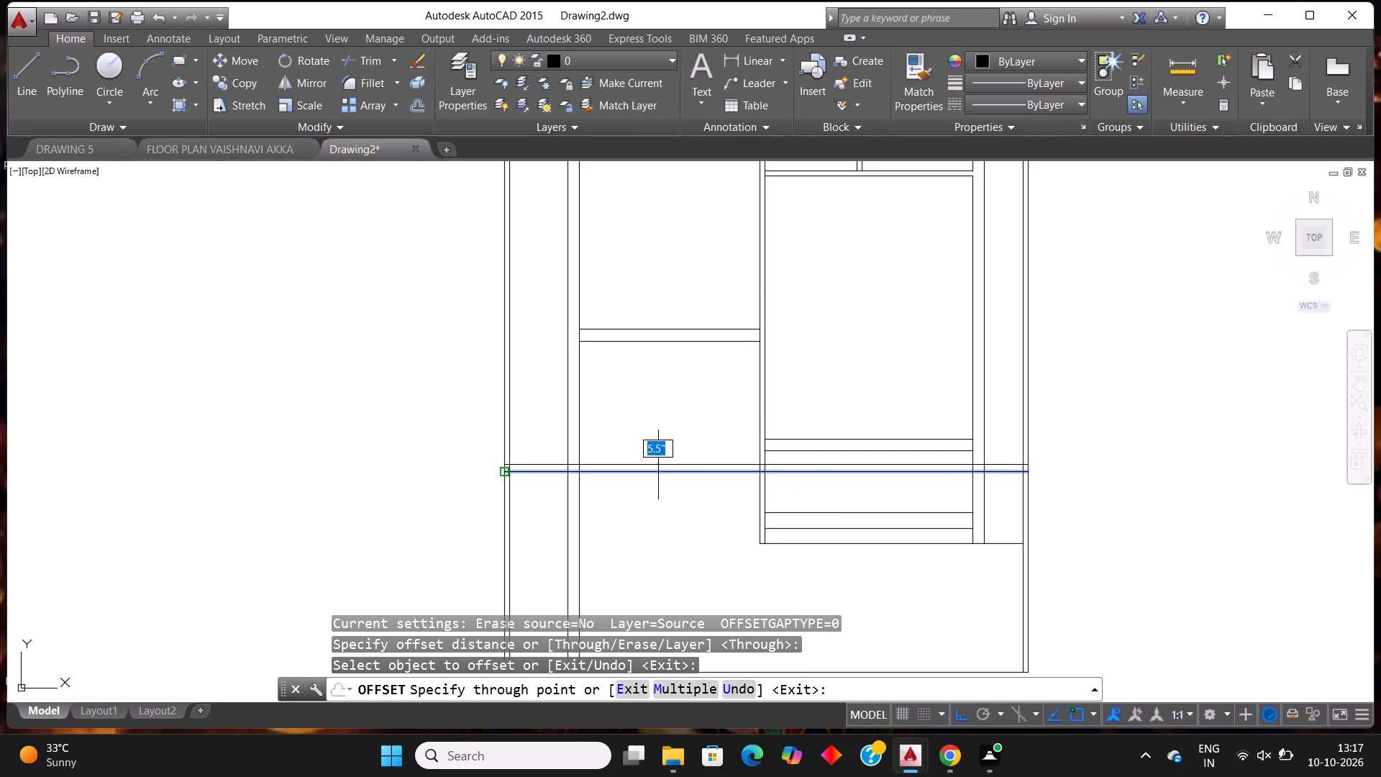
{"action": "key", "text": "9"}
{"action": "key", "text": "shift+quotedbl"}
{"action": "key", "text": "Return"}
{"action": "key", "text": "Escape"}
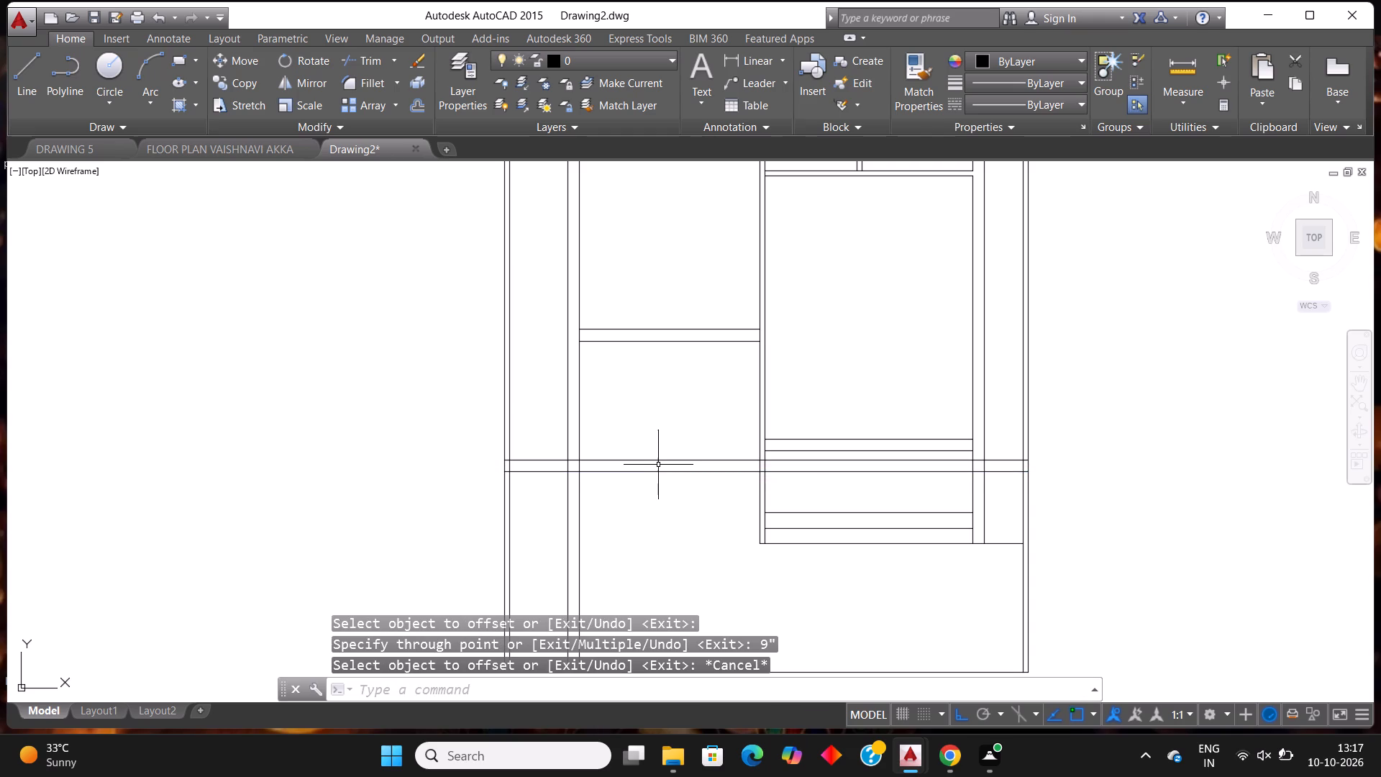
Trim the new wall's lines across the right bay and right-hand passage, plus the bay's bottom line extending across that passage.
{"action": "type", "text": "tr"}
{"action": "key", "text": "Return"}
{"action": "key", "text": "Return"}
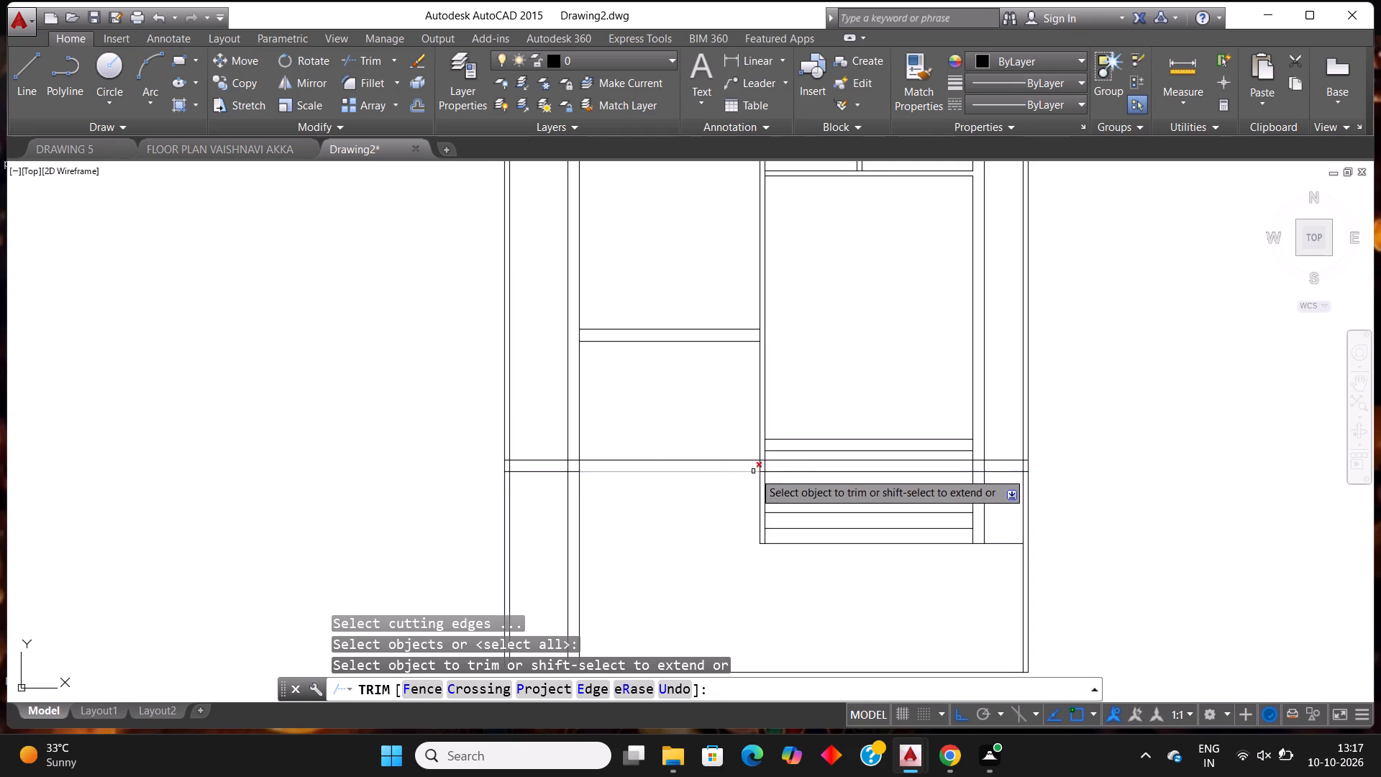
{"action": "scroll", "coordinate": [813, 465], "scroll_direction": "up", "scroll_amount": 2}
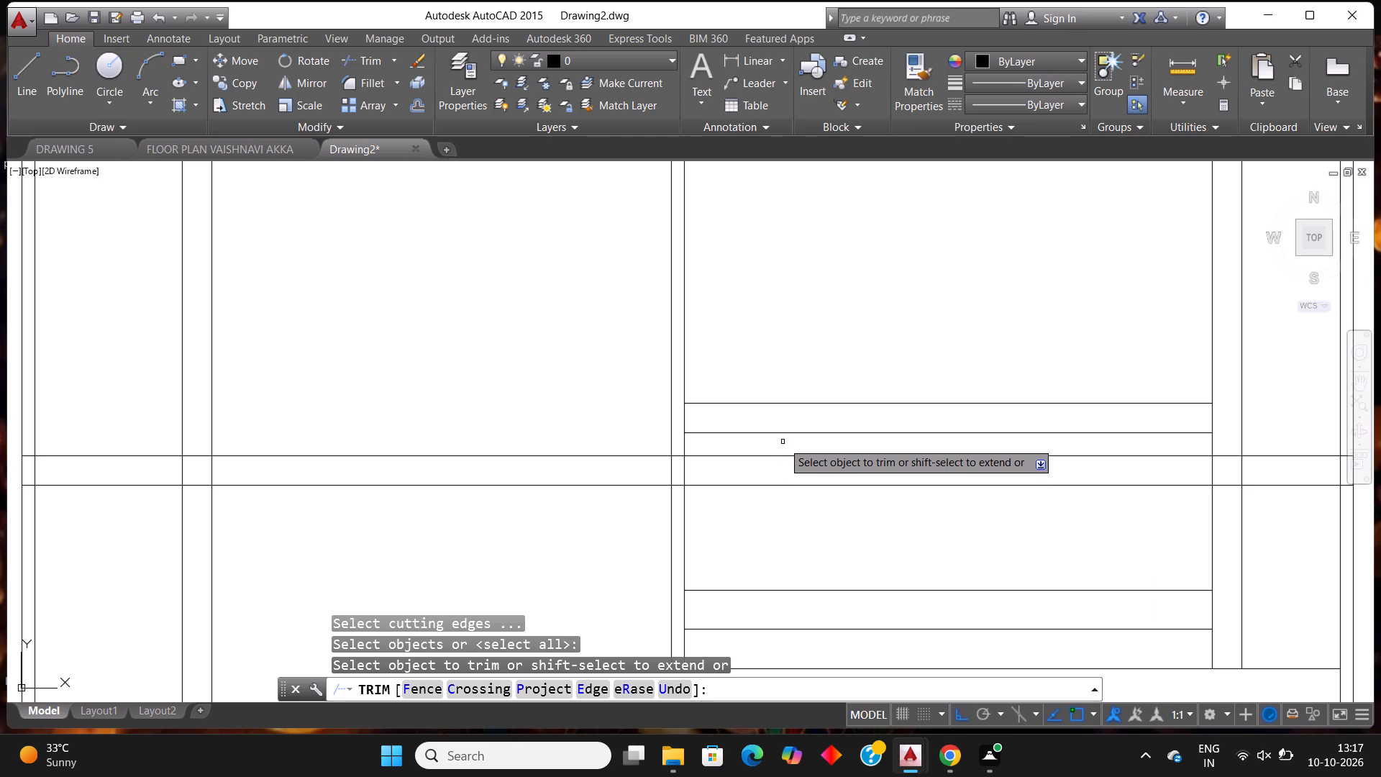
{"action": "left_click", "coordinate": [783, 442]}
{"action": "left_click", "coordinate": [831, 504]}
{"action": "scroll", "coordinate": [888, 486], "scroll_direction": "down", "scroll_amount": 2}
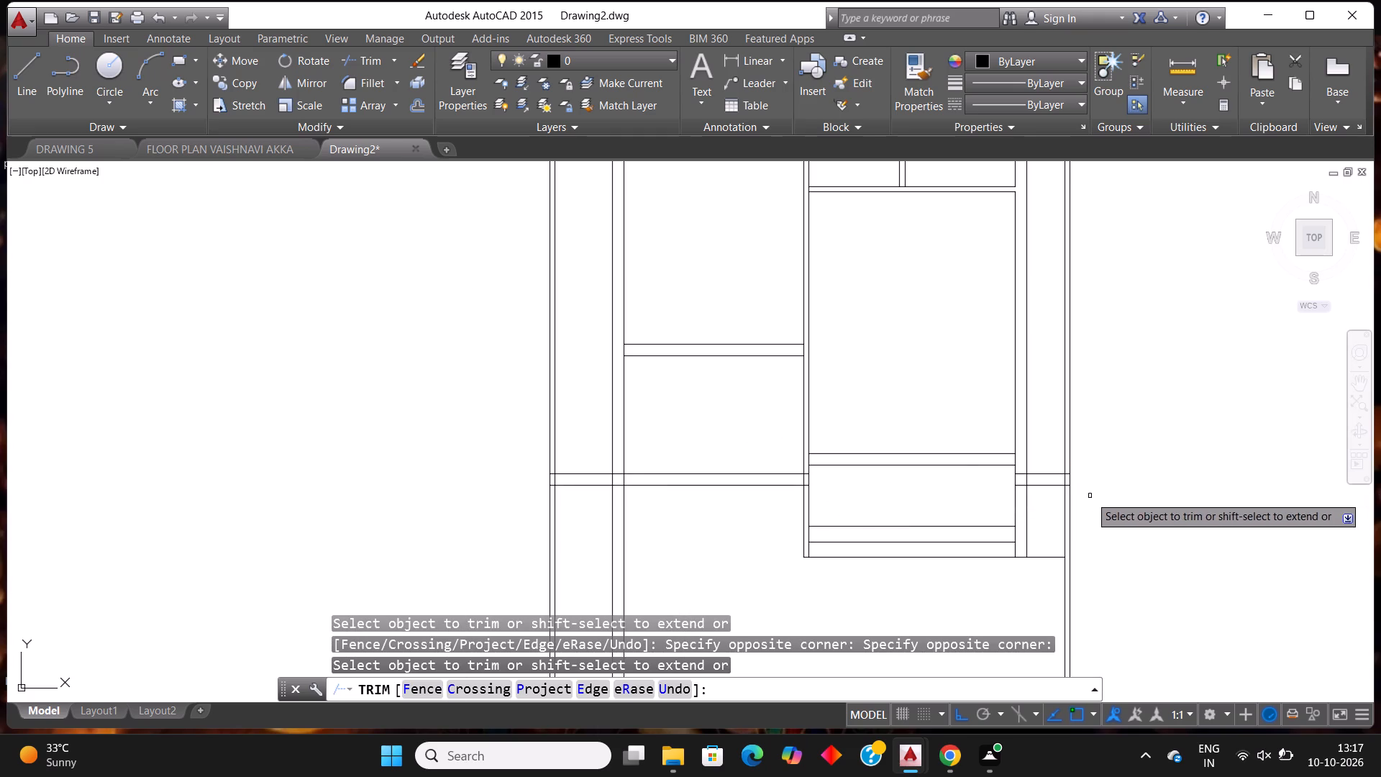
{"action": "left_click", "coordinate": [1050, 461]}
{"action": "double_click", "coordinate": [1053, 523]}
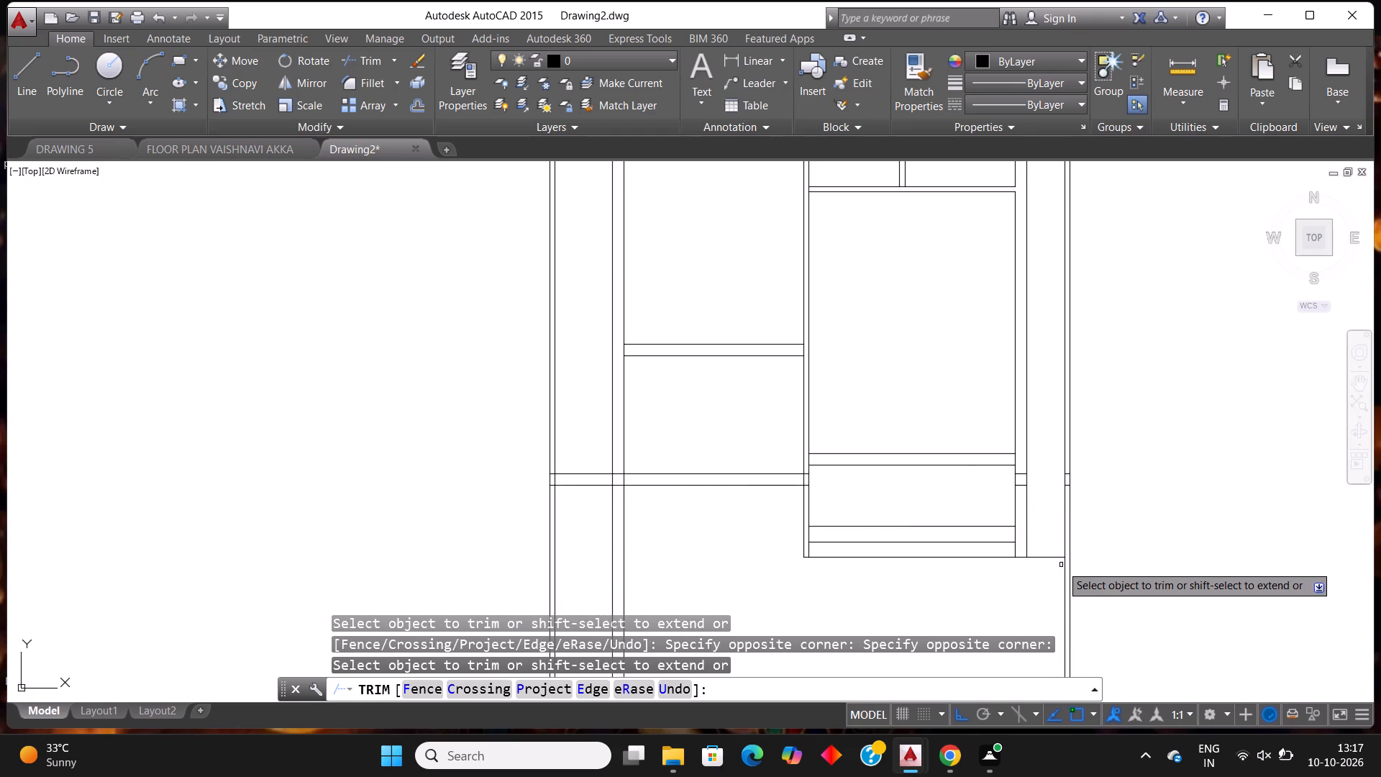
{"action": "left_click", "coordinate": [1047, 532]}
{"action": "left_click", "coordinate": [1044, 591]}
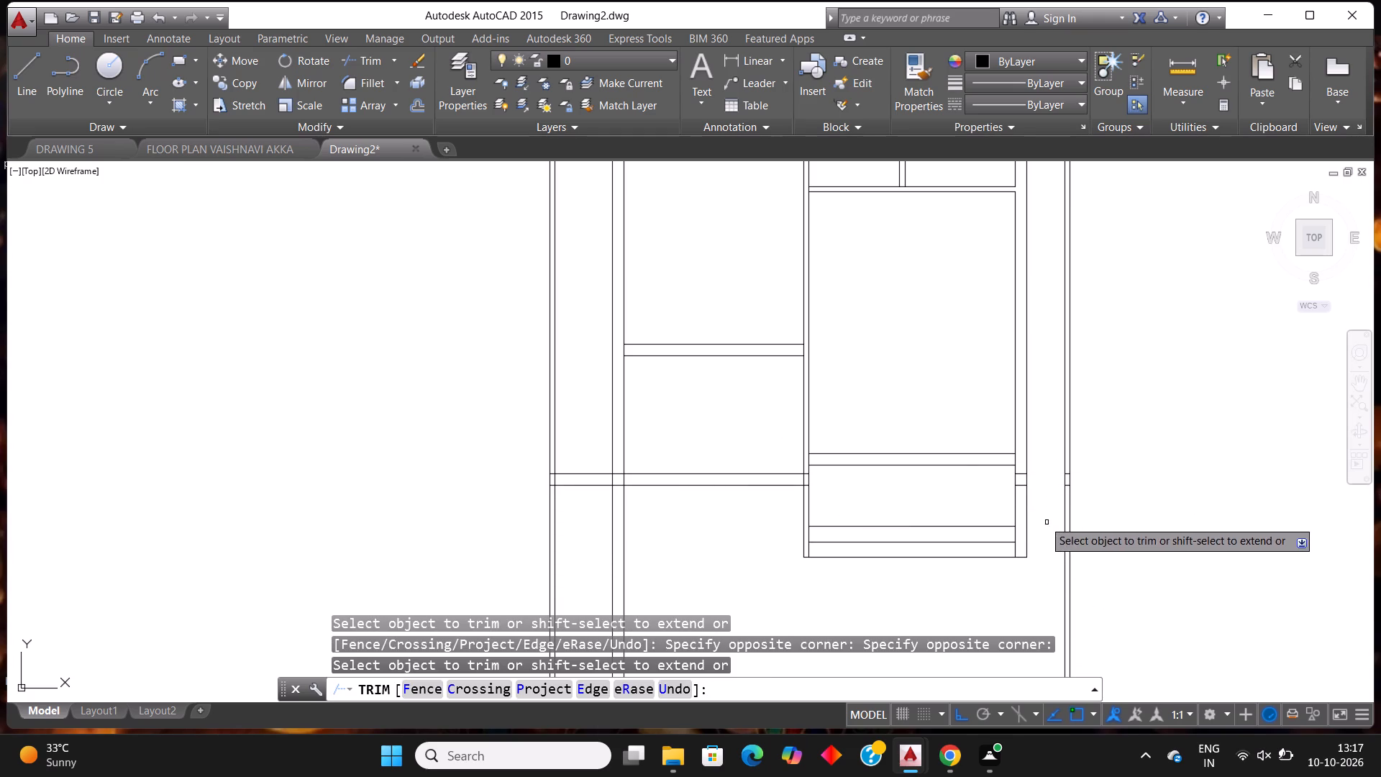
Trim the new wall's line ends inside the central wall and the central wall's face between them to open the junction.
{"action": "scroll", "coordinate": [779, 447], "scroll_direction": "up", "scroll_amount": 1}
{"action": "scroll", "coordinate": [838, 494], "scroll_direction": "up", "scroll_amount": 4}
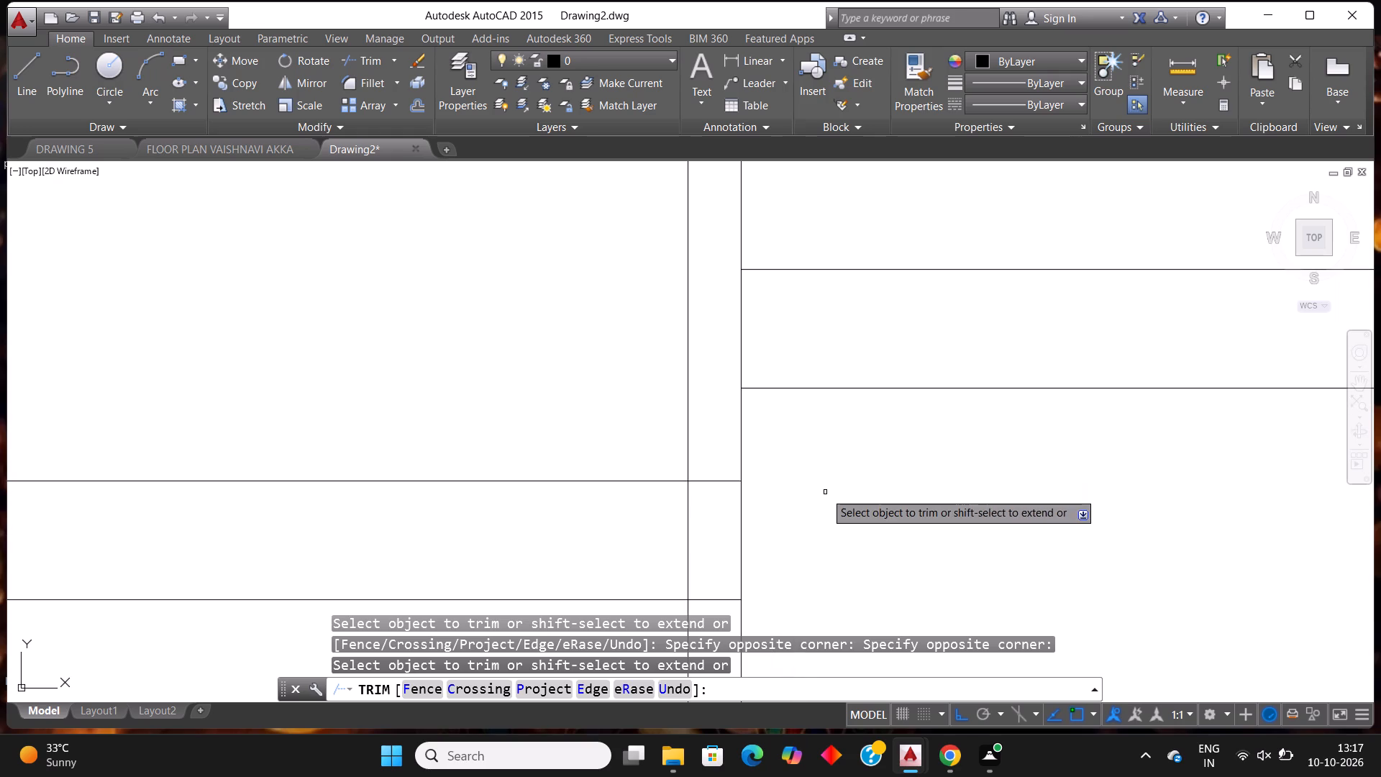
{"action": "left_click", "coordinate": [701, 443]}
{"action": "left_click", "coordinate": [734, 607]}
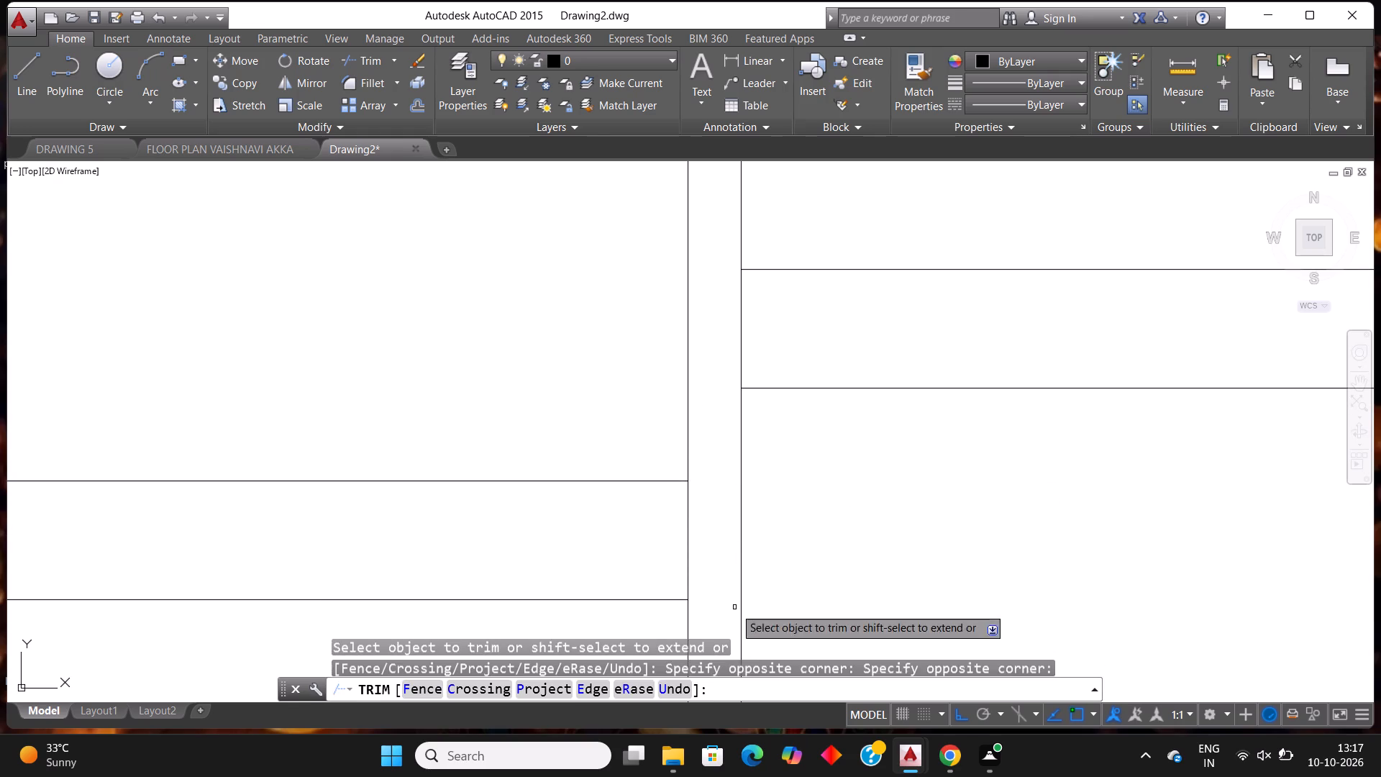
{"action": "scroll", "coordinate": [783, 514], "scroll_direction": "down", "scroll_amount": 2}
{"action": "left_click", "coordinate": [714, 517]}
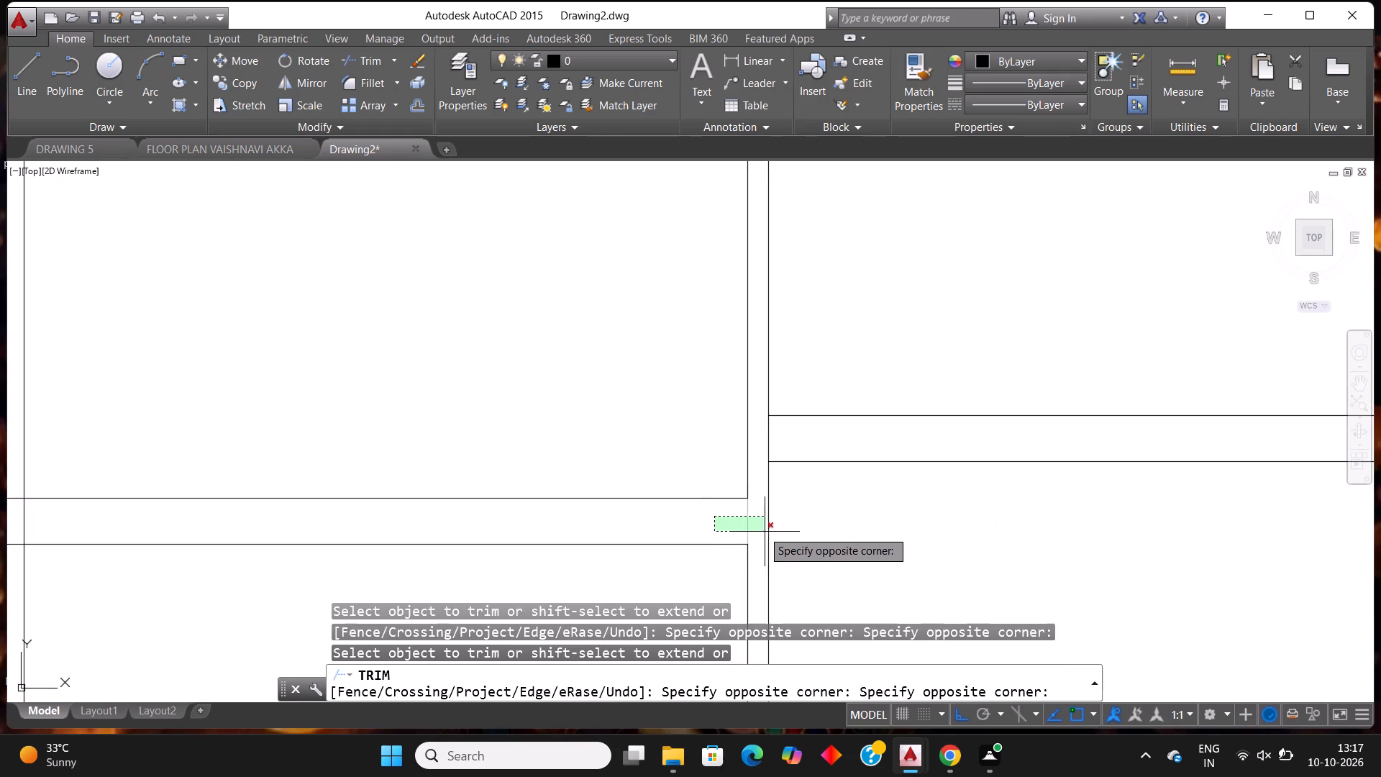
{"action": "left_click", "coordinate": [746, 522]}
{"action": "left_click", "coordinate": [747, 522]}
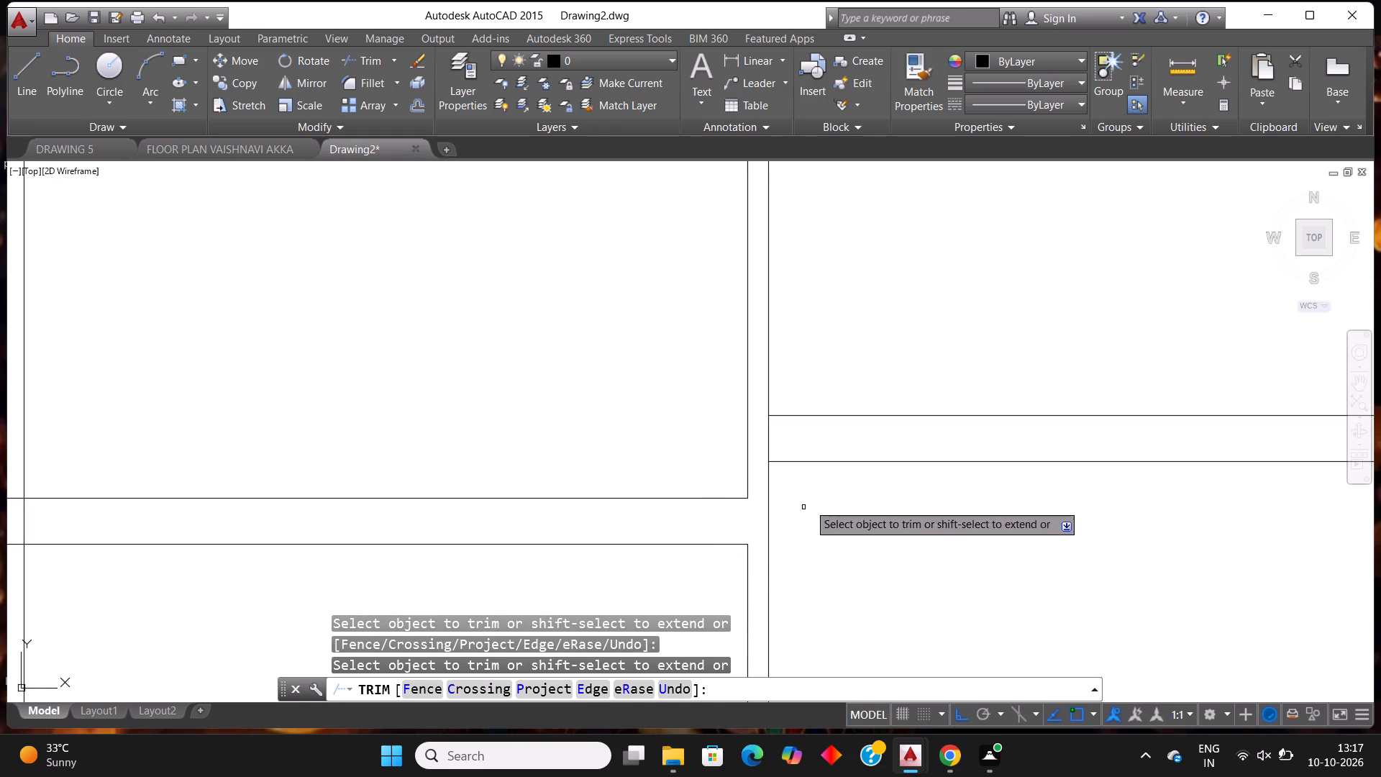
Trim the vertical wall faces at both ends of the large right-hand room's bottom wall to open its junctions.
{"action": "scroll", "coordinate": [947, 427], "scroll_direction": "down", "scroll_amount": 3}
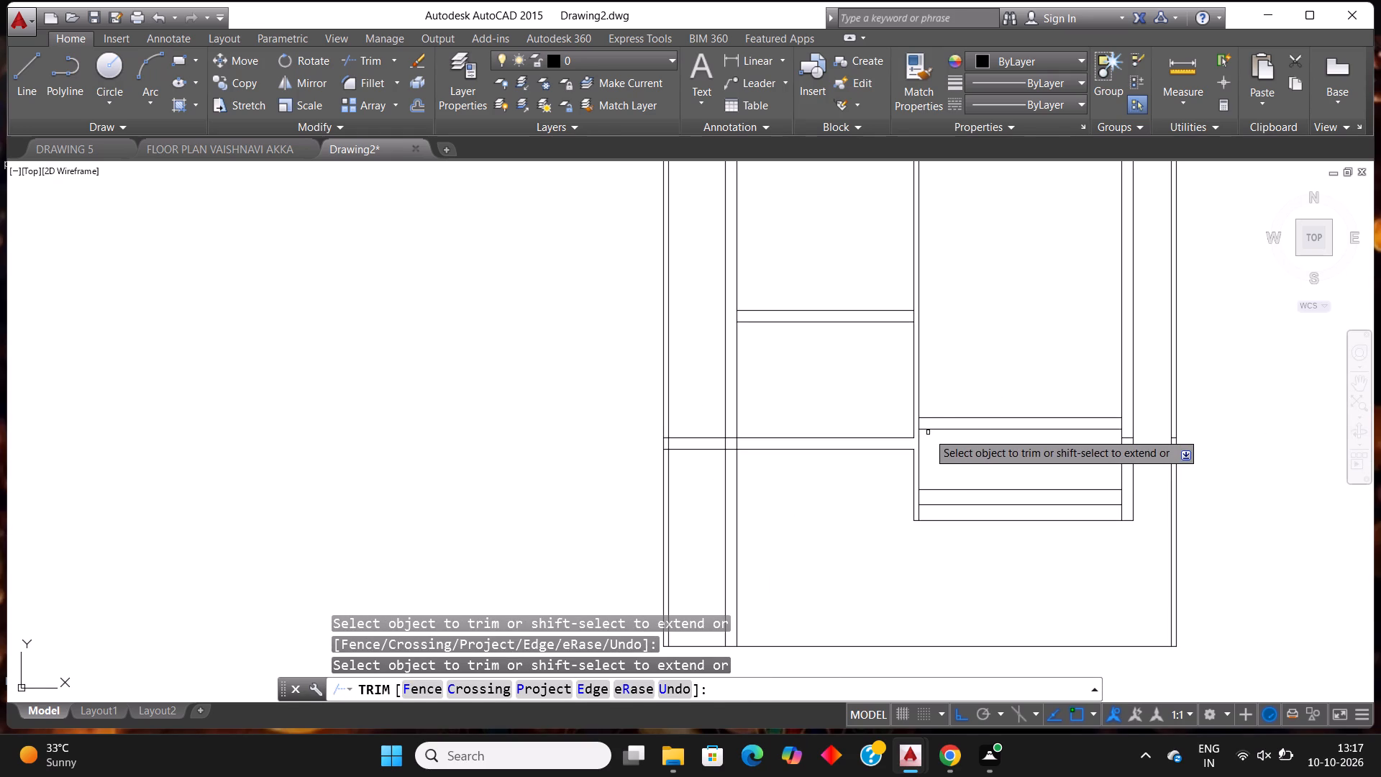
{"action": "scroll", "coordinate": [928, 432], "scroll_direction": "up", "scroll_amount": 2}
{"action": "left_click", "coordinate": [898, 412]}
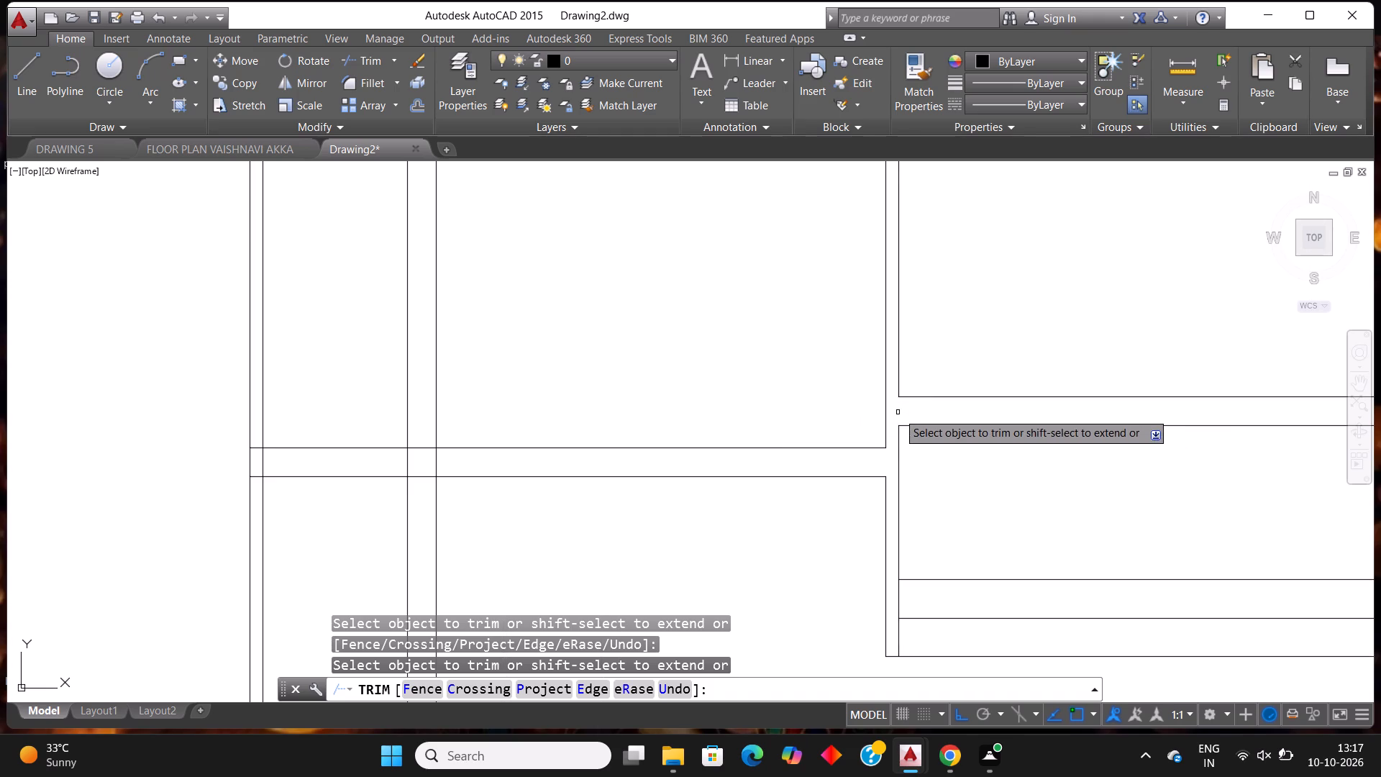
{"action": "scroll", "coordinate": [910, 391], "scroll_direction": "down", "scroll_amount": 2}
{"action": "scroll", "coordinate": [1169, 394], "scroll_direction": "up", "scroll_amount": 1}
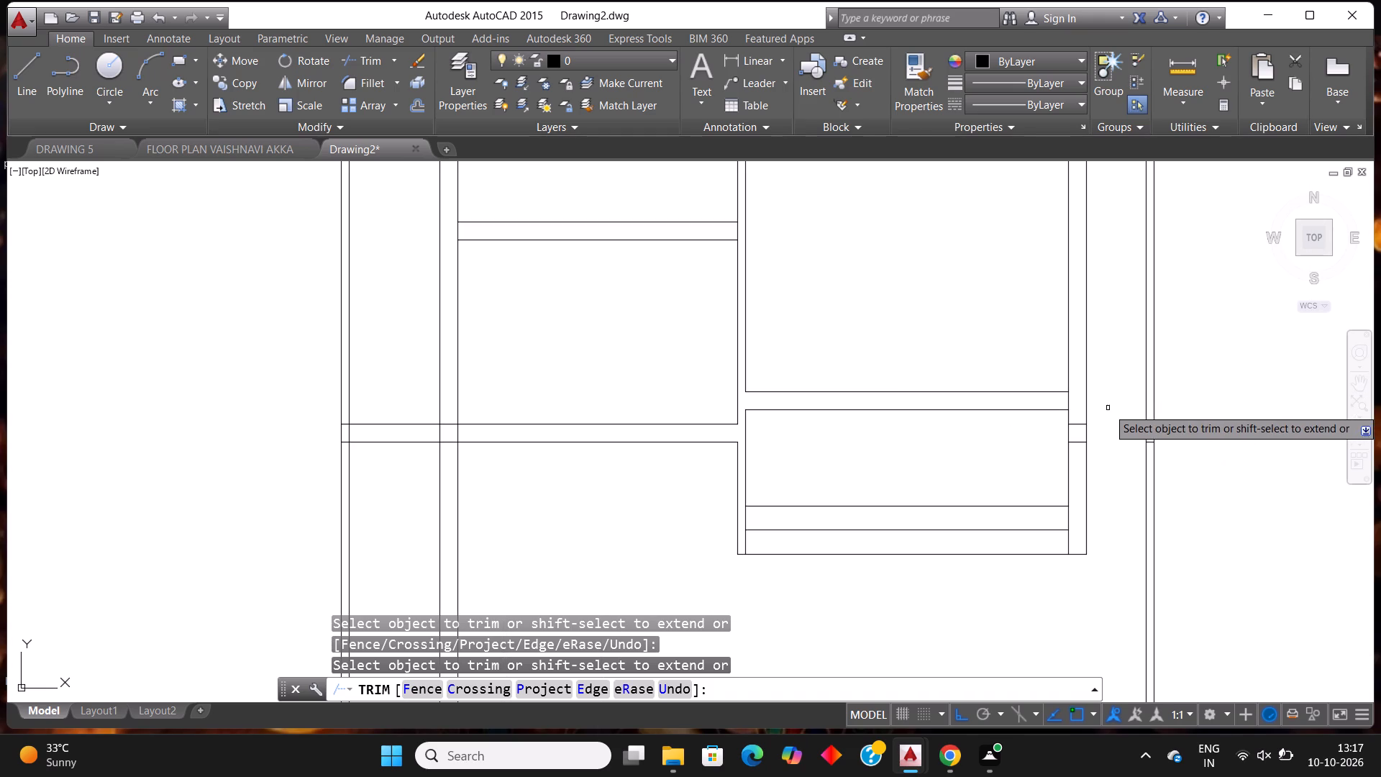
{"action": "scroll", "coordinate": [1105, 408], "scroll_direction": "up", "scroll_amount": 1}
{"action": "left_click", "coordinate": [1043, 398]}
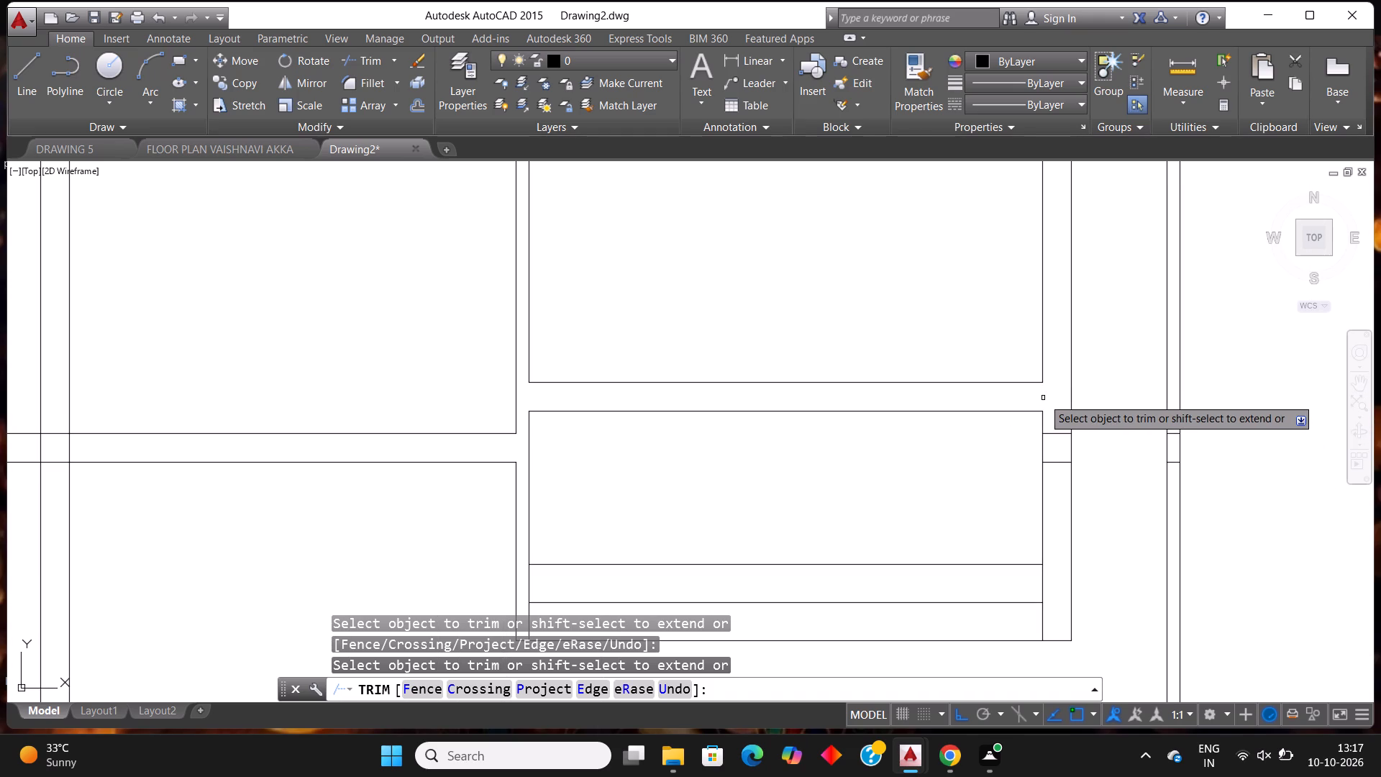
Trim the new wall's lines across the left-hand passage and clear the overlapping lines where it meets the left bay's outer wall.
{"action": "scroll", "coordinate": [1043, 398], "scroll_direction": "down", "scroll_amount": 2}
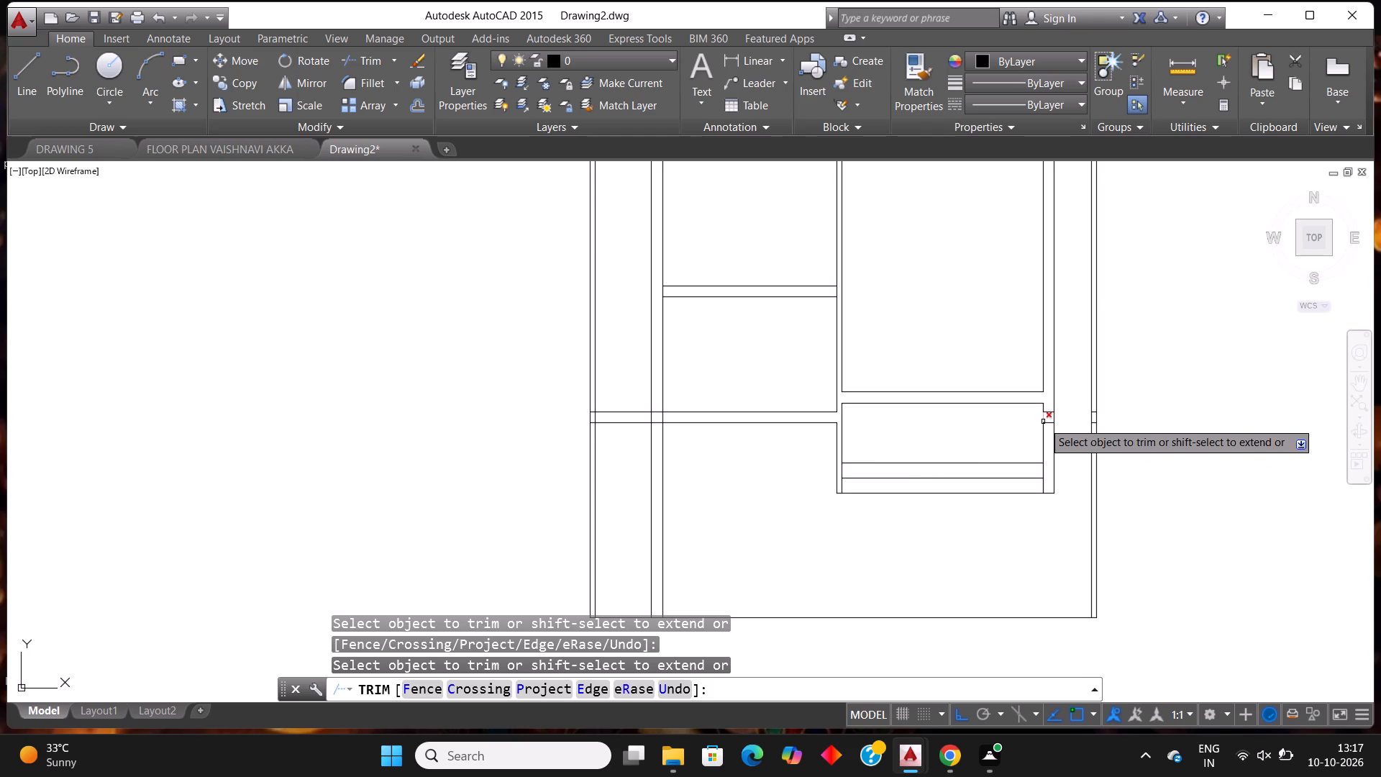
{"action": "scroll", "coordinate": [1043, 422], "scroll_direction": "down", "scroll_amount": 1}
{"action": "scroll", "coordinate": [1065, 409], "scroll_direction": "up", "scroll_amount": 1}
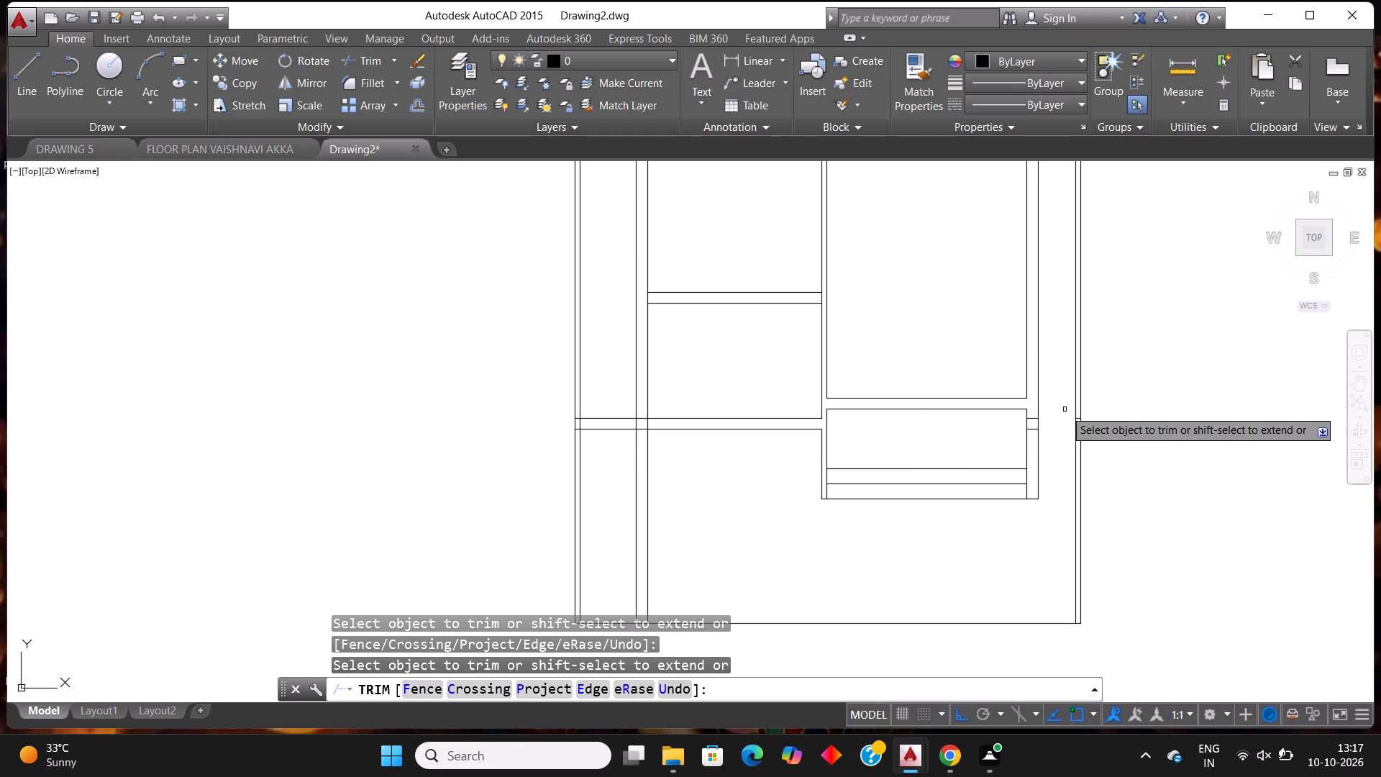
{"action": "left_click", "coordinate": [623, 447]}
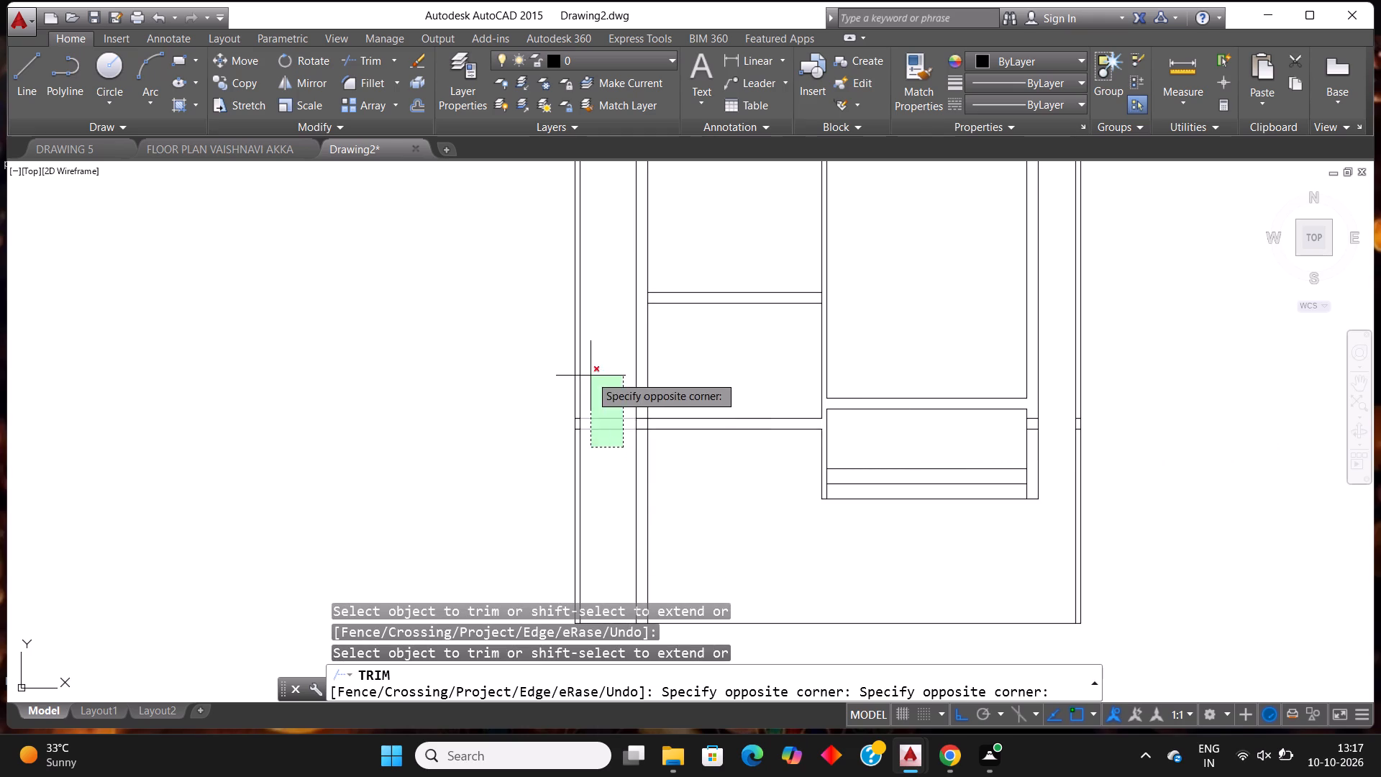
{"action": "left_click", "coordinate": [591, 376]}
{"action": "scroll", "coordinate": [599, 399], "scroll_direction": "up", "scroll_amount": 2}
{"action": "scroll", "coordinate": [555, 439], "scroll_direction": "up", "scroll_amount": 2}
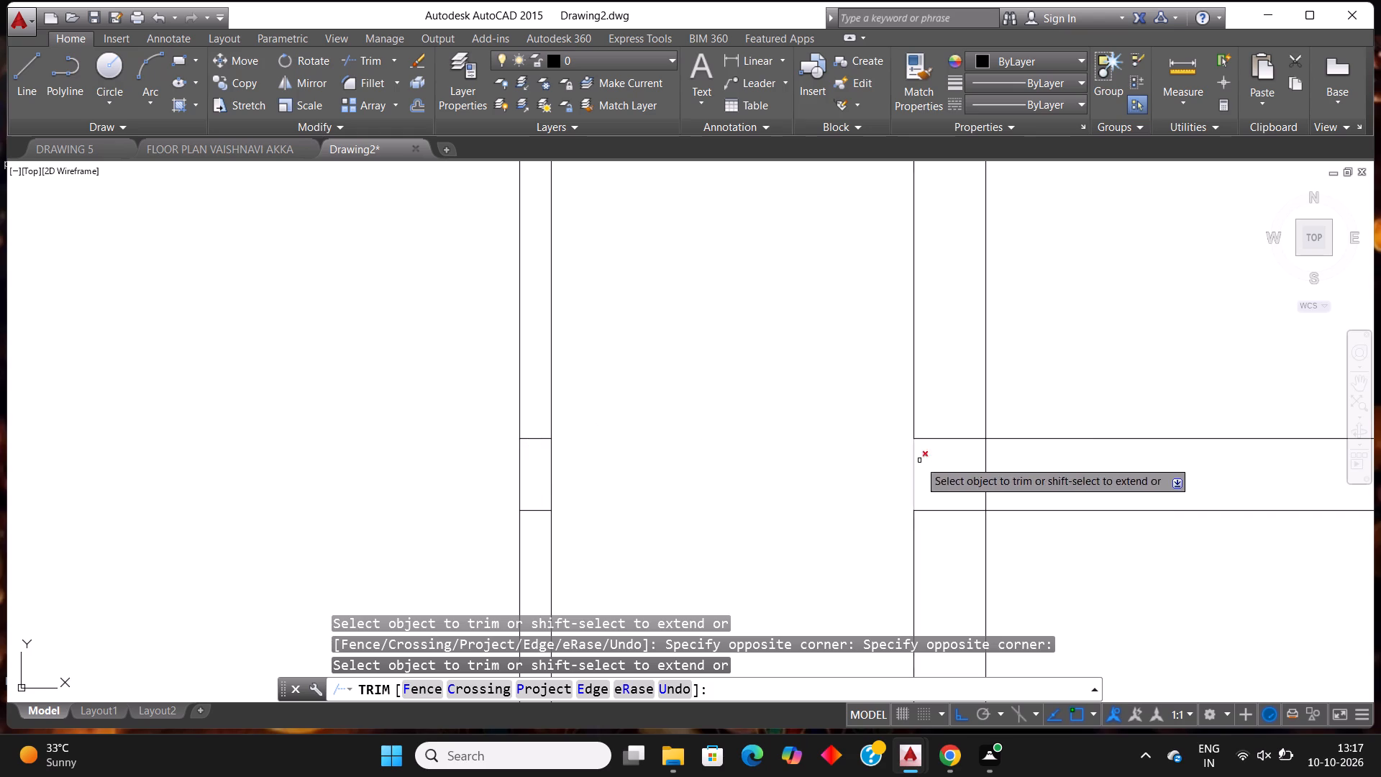
{"action": "left_click", "coordinate": [947, 431]}
{"action": "left_click", "coordinate": [957, 473]}
{"action": "left_click", "coordinate": [968, 471]}
{"action": "left_click", "coordinate": [1031, 468]}
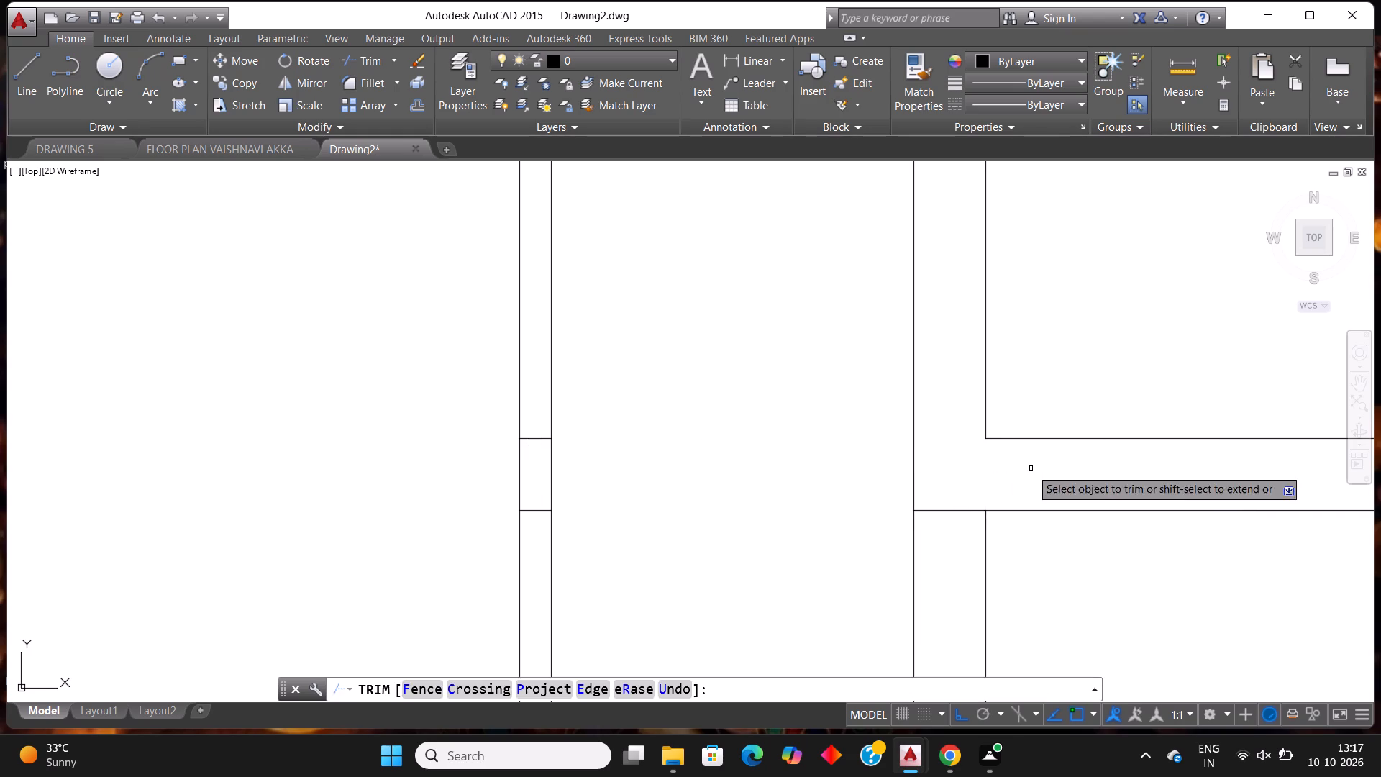
{"action": "left_click", "coordinate": [953, 486]}
{"action": "left_click", "coordinate": [949, 530]}
Trim the vertical face between the lines of the left bay's next wall up, opening its junction with the bay's outer wall.
{"action": "scroll", "coordinate": [966, 481], "scroll_direction": "down", "scroll_amount": 5}
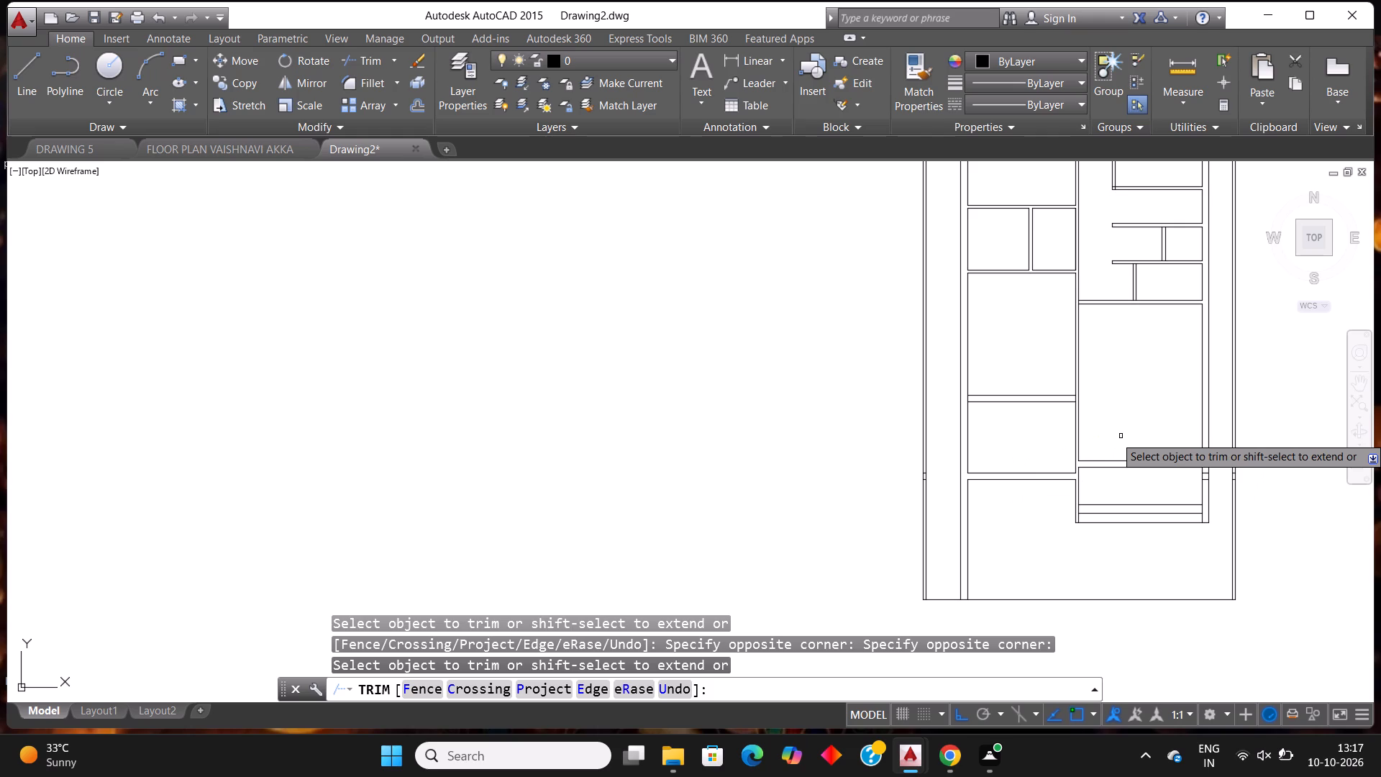
{"action": "scroll", "coordinate": [1068, 460], "scroll_direction": "down", "scroll_amount": 1}
{"action": "scroll", "coordinate": [1017, 409], "scroll_direction": "up", "scroll_amount": 4}
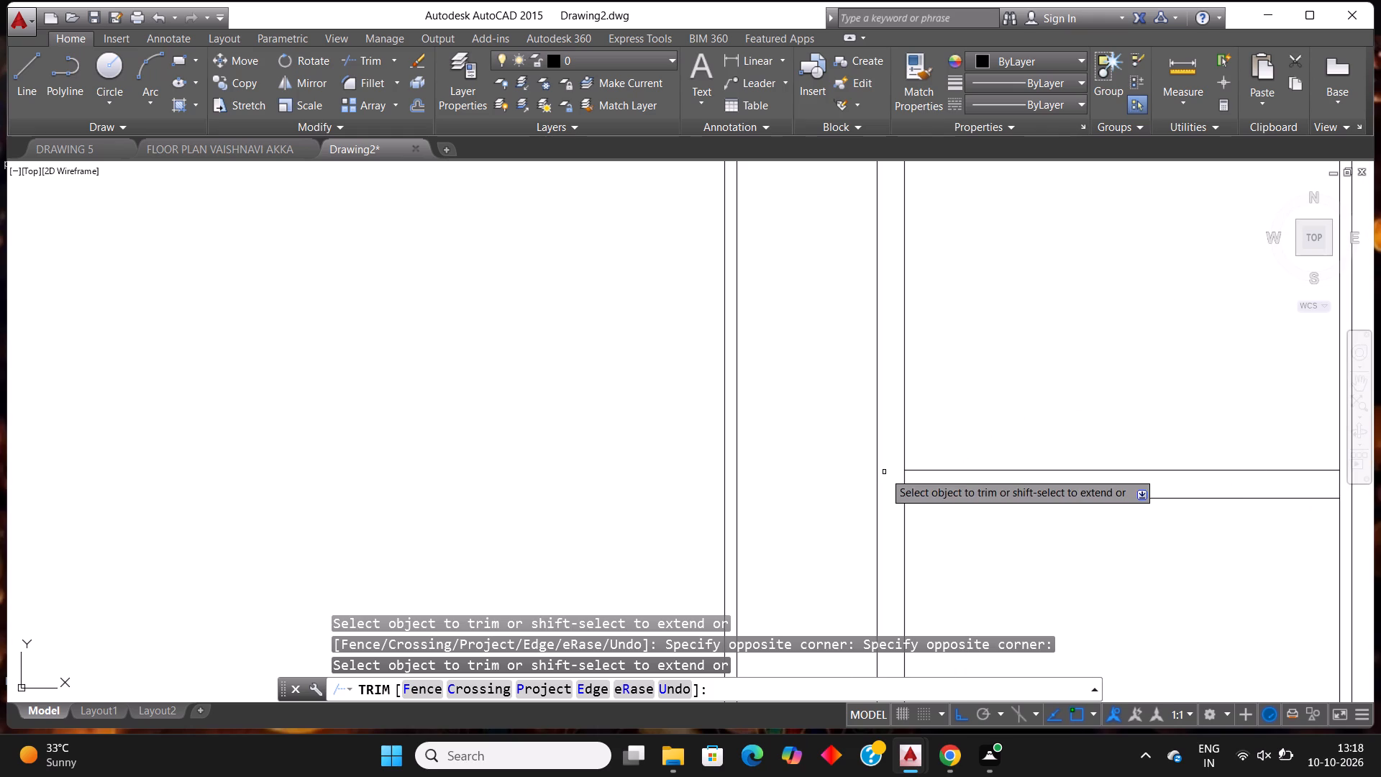
{"action": "left_click", "coordinate": [884, 472]}
{"action": "left_click", "coordinate": [943, 495]}
{"action": "scroll", "coordinate": [951, 477], "scroll_direction": "down", "scroll_amount": 5}
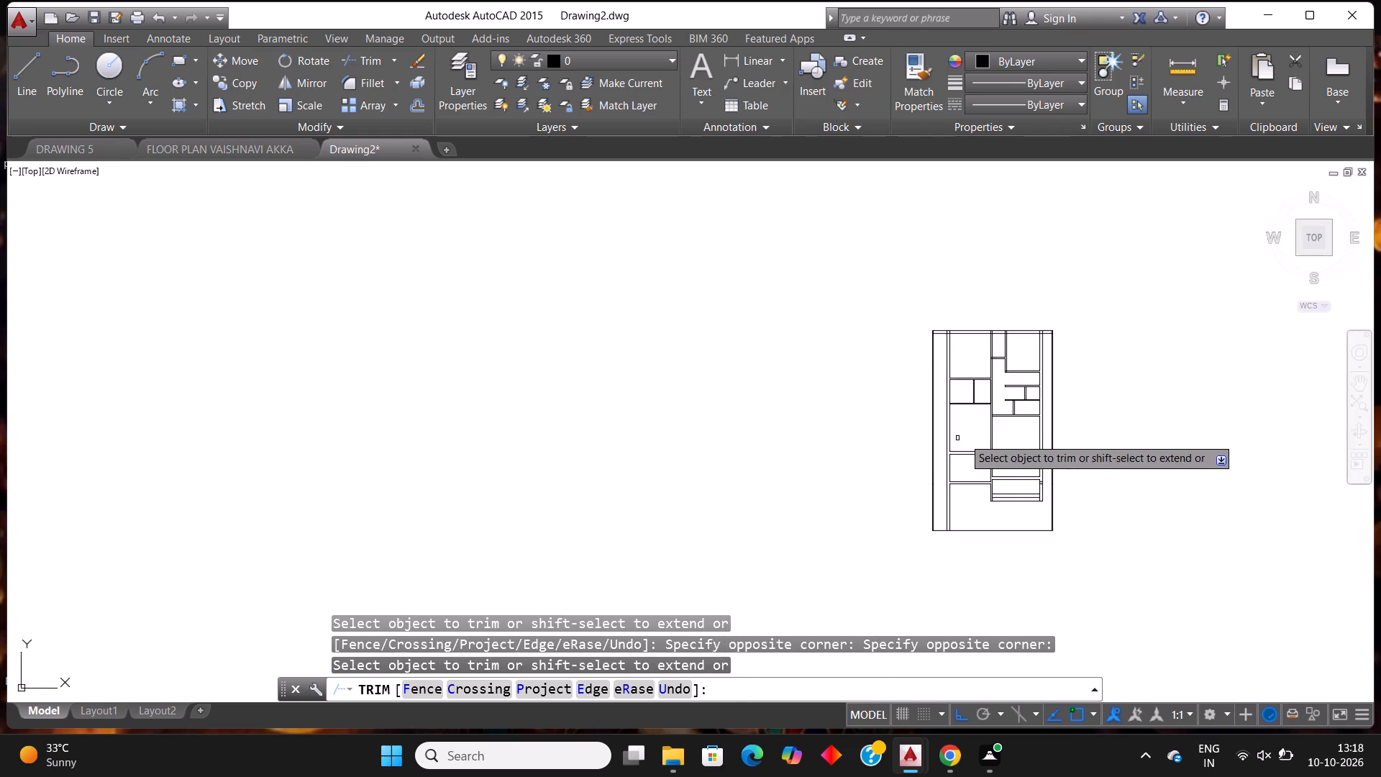
{"action": "scroll", "coordinate": [1048, 470], "scroll_direction": "up", "scroll_amount": 2}
{"action": "scroll", "coordinate": [940, 451], "scroll_direction": "down", "scroll_amount": 1}
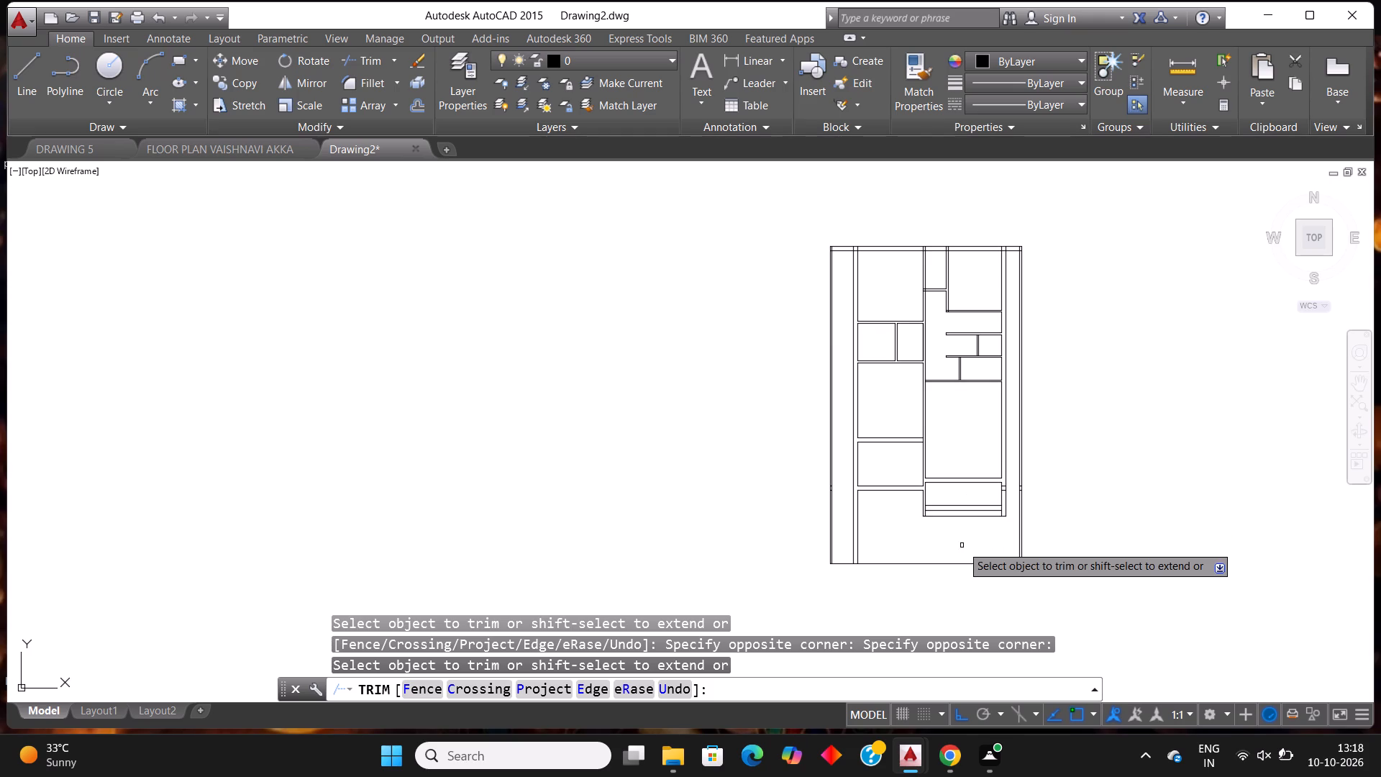
{"action": "scroll", "coordinate": [962, 545], "scroll_direction": "up", "scroll_amount": 1}
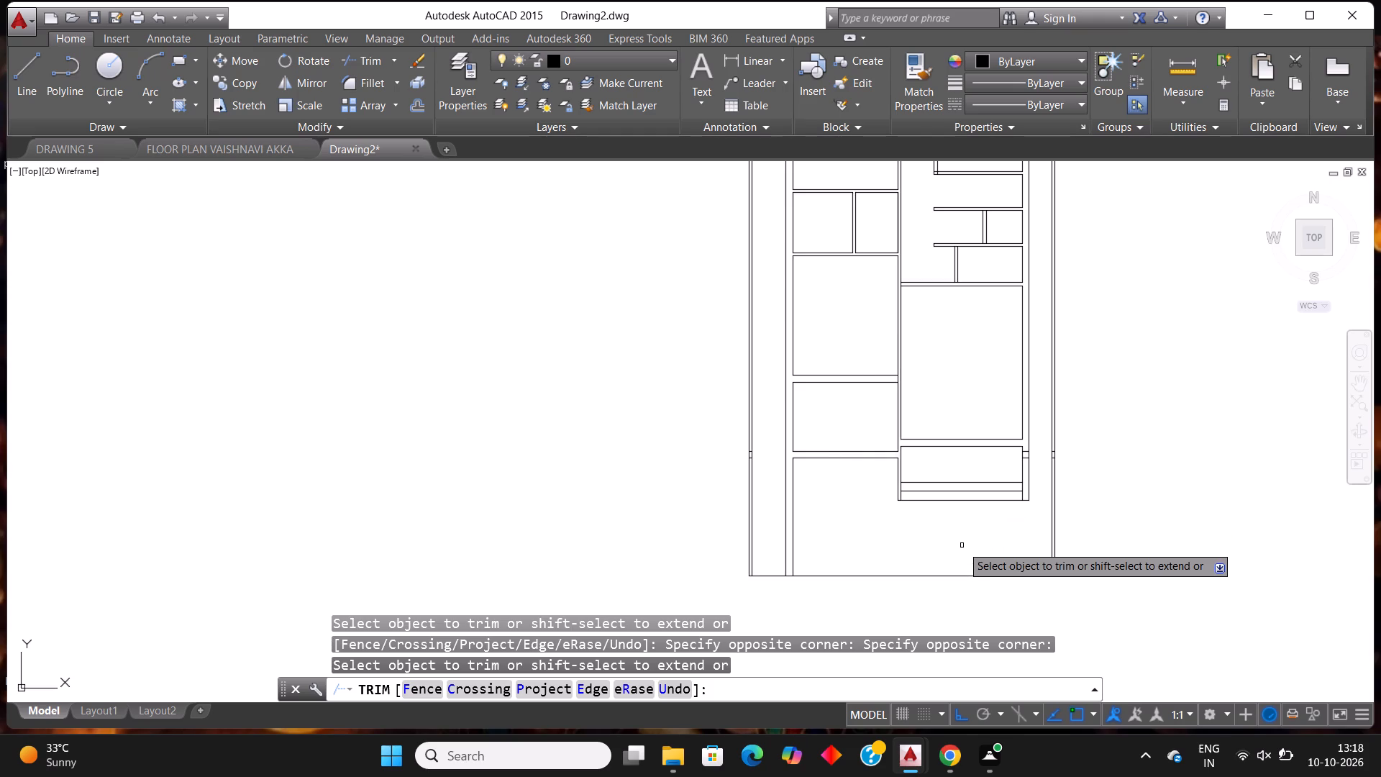
{"action": "scroll", "coordinate": [962, 545], "scroll_direction": "up", "scroll_amount": 1}
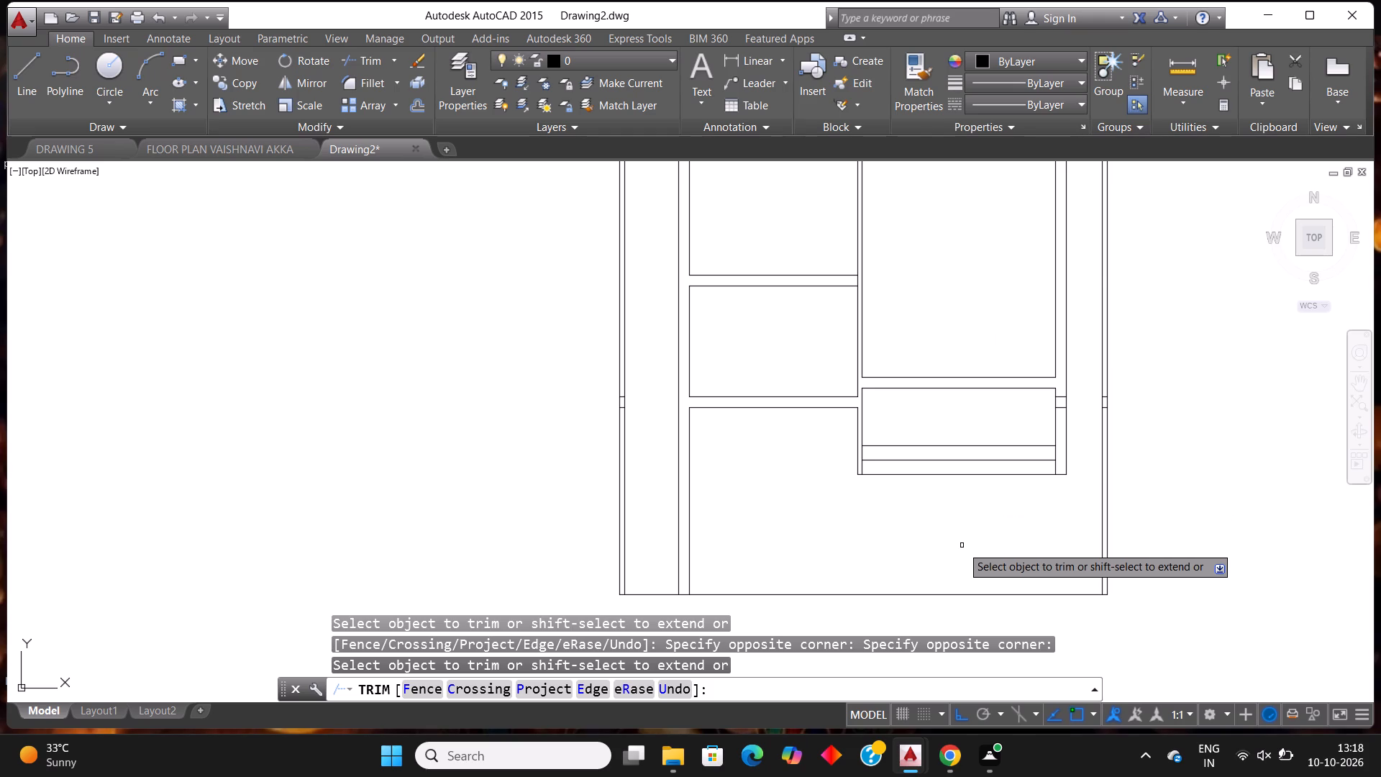
{"action": "key", "text": "Escape"}
Trim the vertical wall lines inside the top outer wall, from the left bay's outer wall to the narrow room's right wall.
{"action": "scroll", "coordinate": [888, 305], "scroll_direction": "down", "scroll_amount": 4}
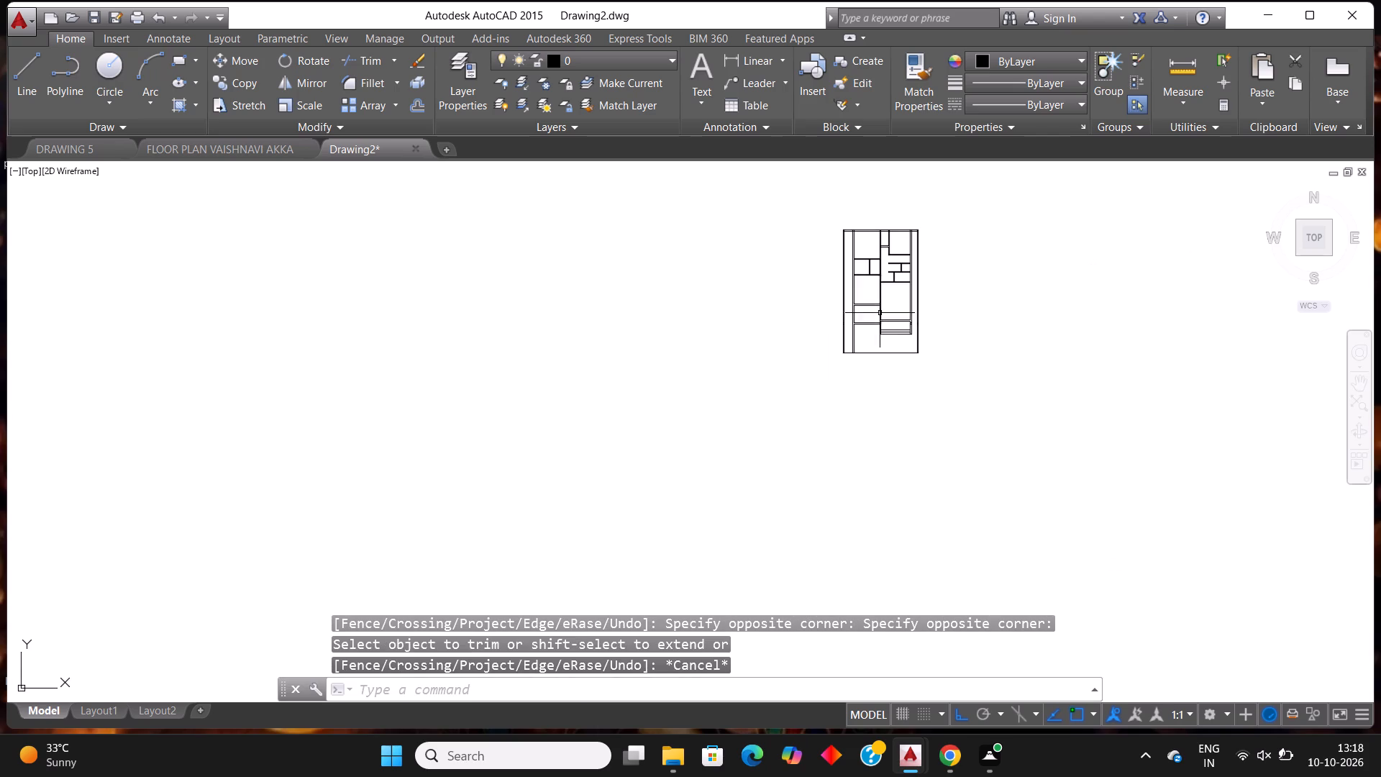
{"action": "scroll", "coordinate": [967, 223], "scroll_direction": "up", "scroll_amount": 2}
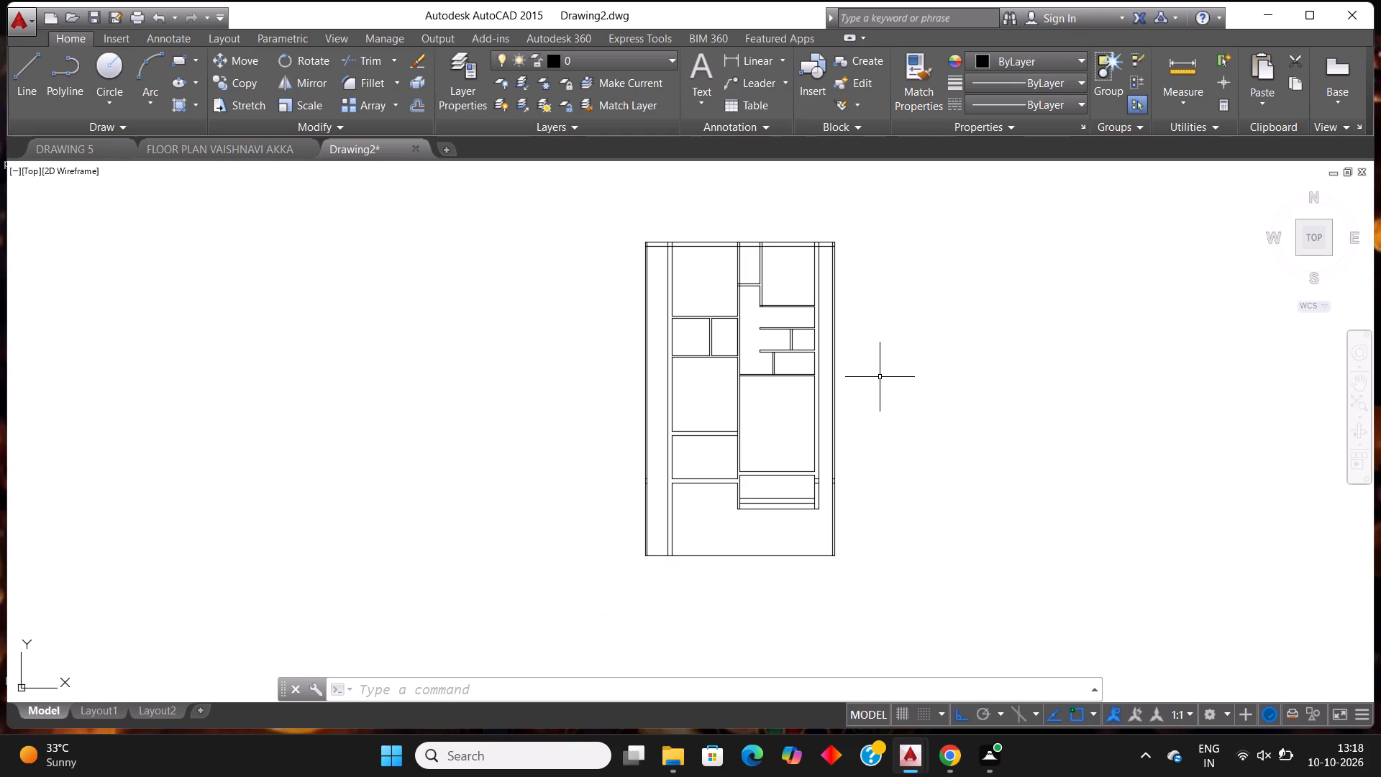
{"action": "type", "text": "tr"}
{"action": "key", "text": "Return"}
{"action": "key", "text": "Return"}
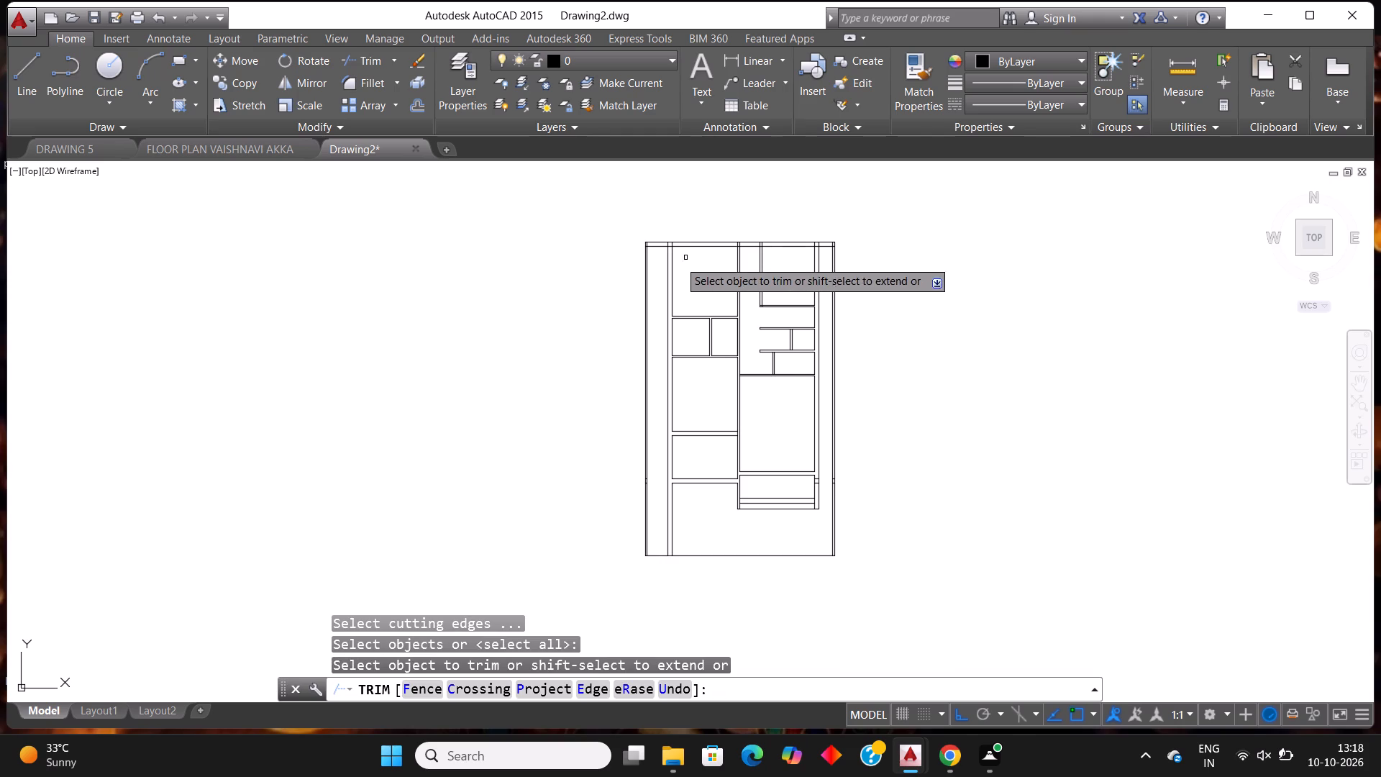
{"action": "scroll", "coordinate": [679, 254], "scroll_direction": "up", "scroll_amount": 4}
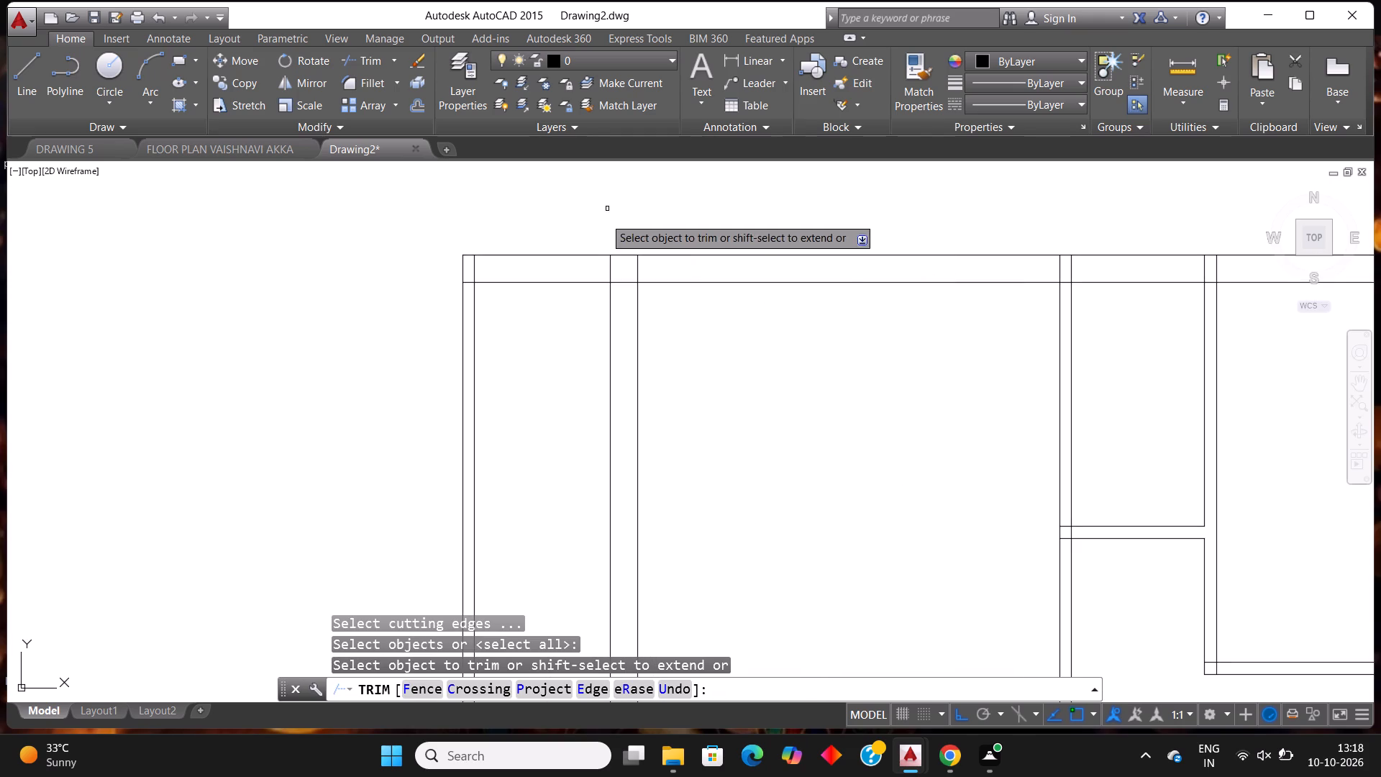
{"action": "left_click", "coordinate": [581, 265]}
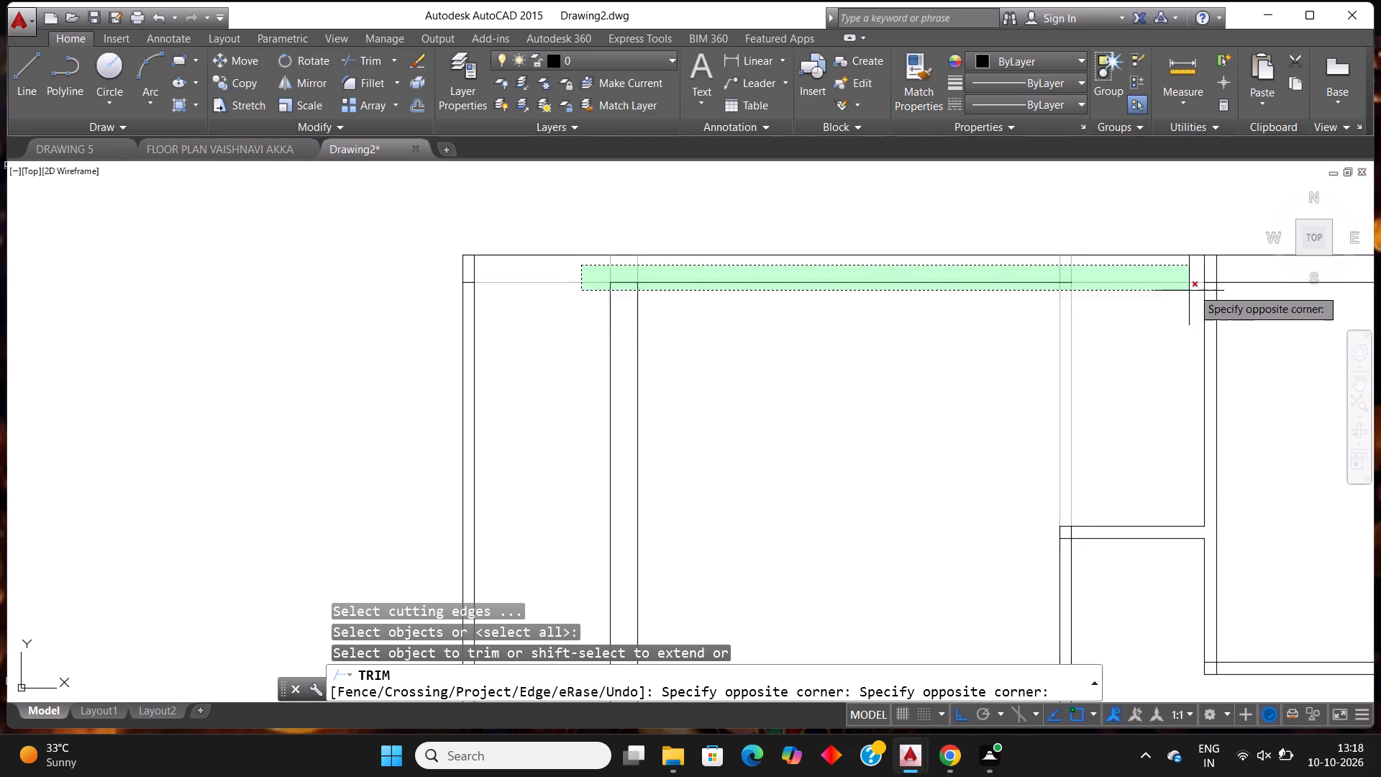
{"action": "left_click", "coordinate": [1270, 269]}
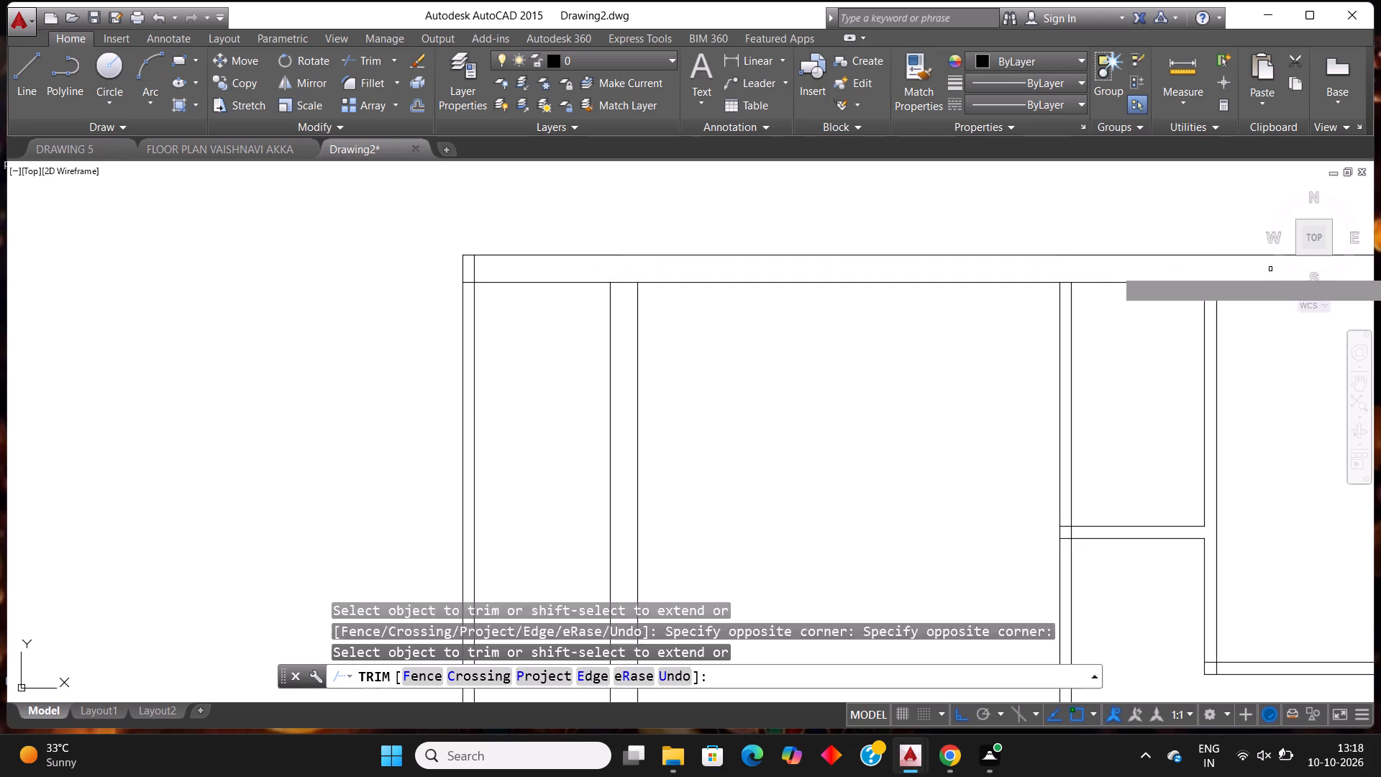
Trim the right bay's and right outer wall's vertical lines inside the top wall, and clear the overlap at the plan's top-right corner.
{"action": "scroll", "coordinate": [789, 296], "scroll_direction": "down", "scroll_amount": 2}
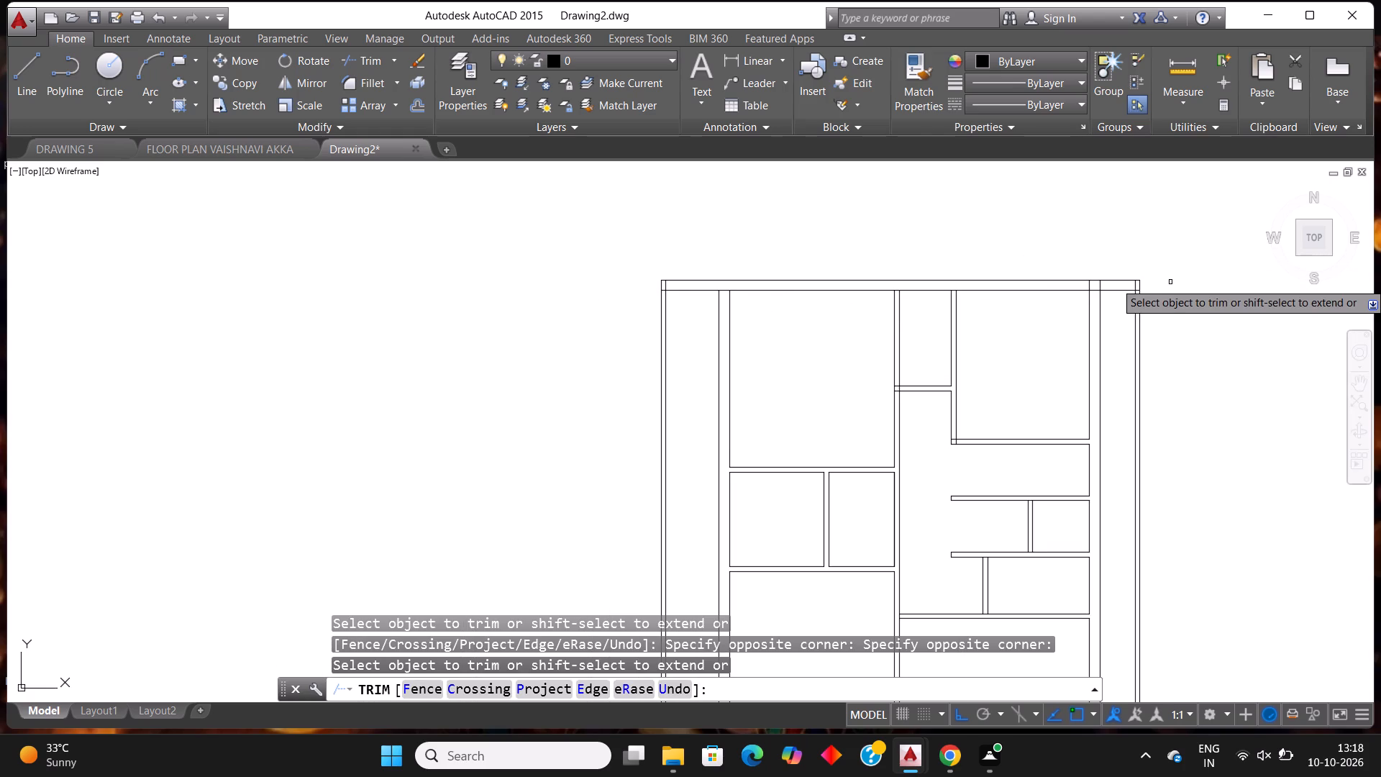
{"action": "scroll", "coordinate": [1170, 282], "scroll_direction": "up", "scroll_amount": 4}
{"action": "left_click", "coordinate": [690, 278]}
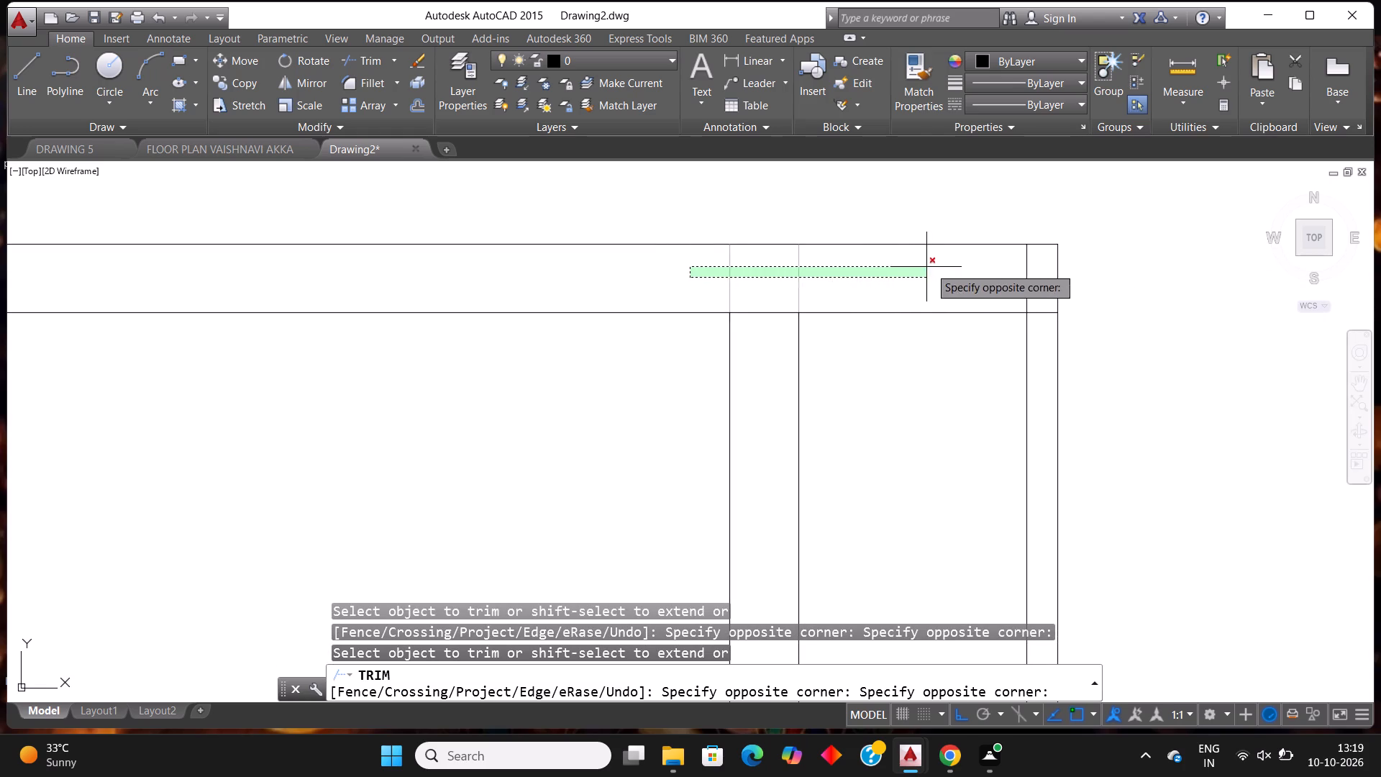
{"action": "left_click", "coordinate": [1038, 273]}
{"action": "left_click", "coordinate": [1040, 276]}
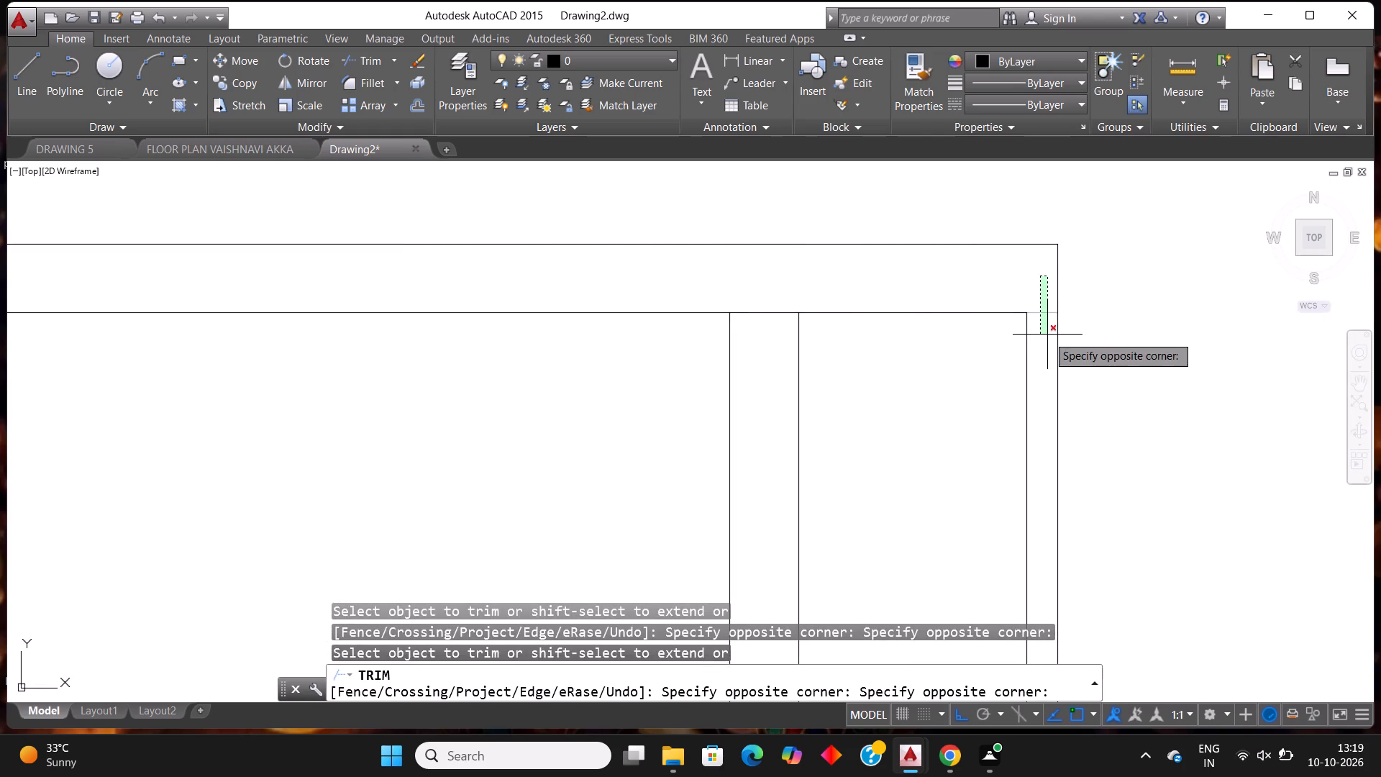
{"action": "left_click", "coordinate": [1047, 341]}
Trim the top wall's inner face between the lines of each of the four interior vertical walls to open their junctions.
{"action": "left_click", "coordinate": [765, 297]}
{"action": "left_click", "coordinate": [764, 359]}
{"action": "scroll", "coordinate": [816, 322], "scroll_direction": "down", "scroll_amount": 3}
{"action": "scroll", "coordinate": [924, 292], "scroll_direction": "down", "scroll_amount": 1}
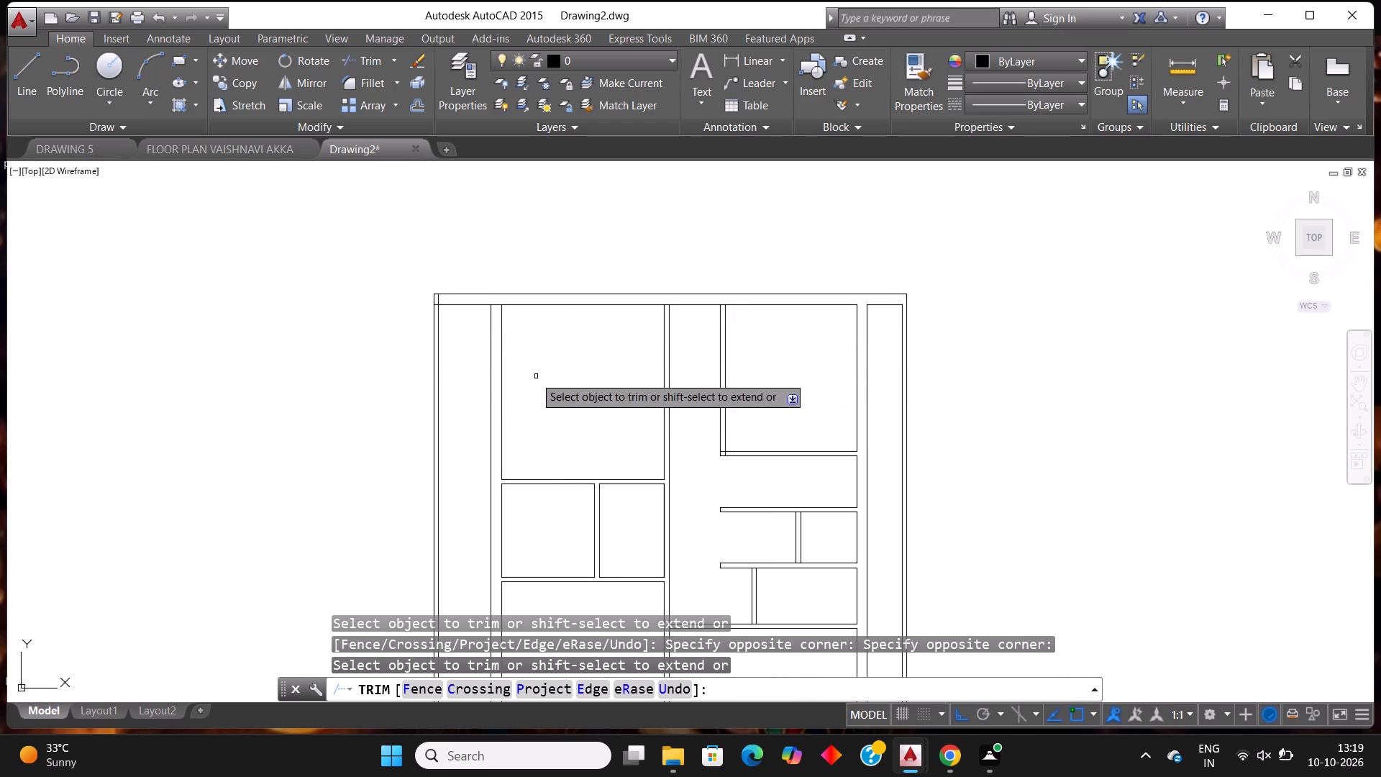
{"action": "scroll", "coordinate": [516, 319], "scroll_direction": "up", "scroll_amount": 3}
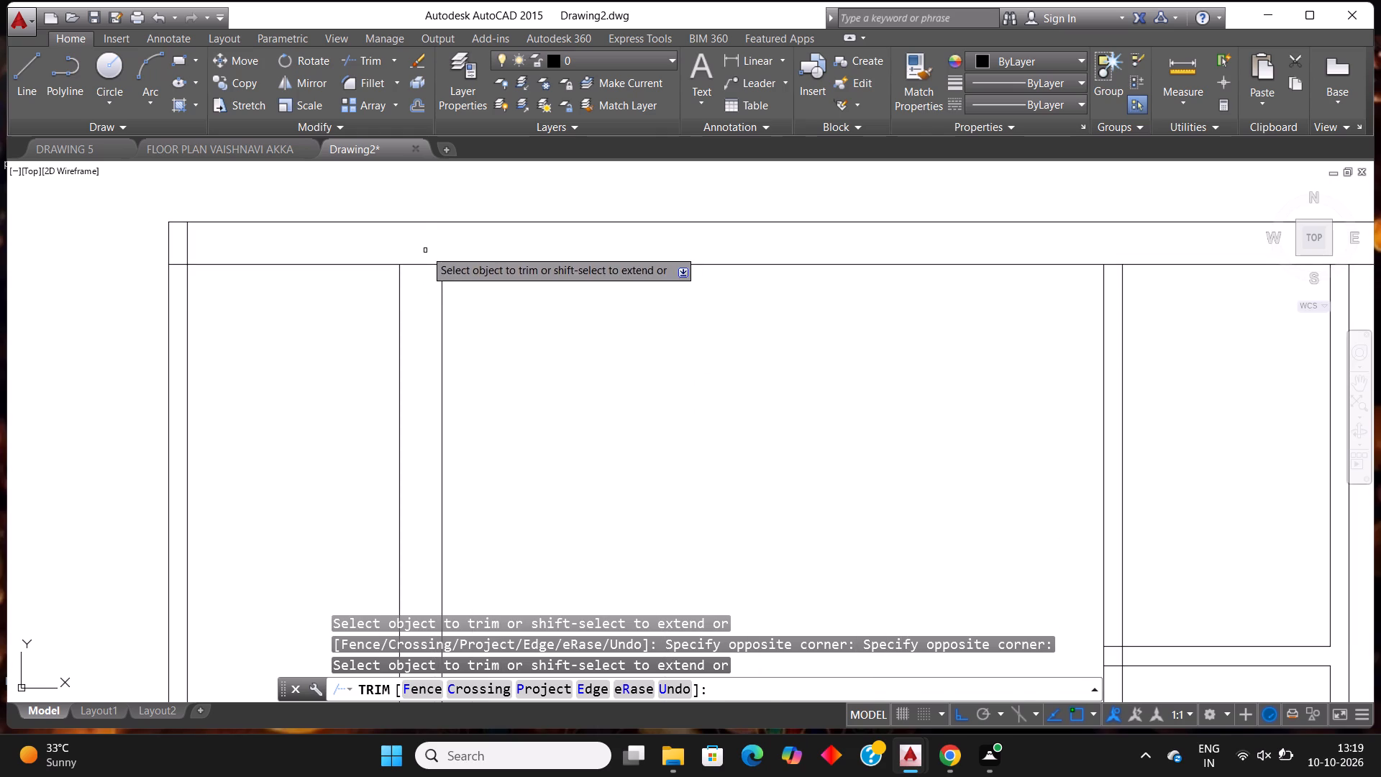
{"action": "left_click", "coordinate": [425, 249]}
{"action": "left_click", "coordinate": [430, 304]}
{"action": "left_click", "coordinate": [1107, 250]}
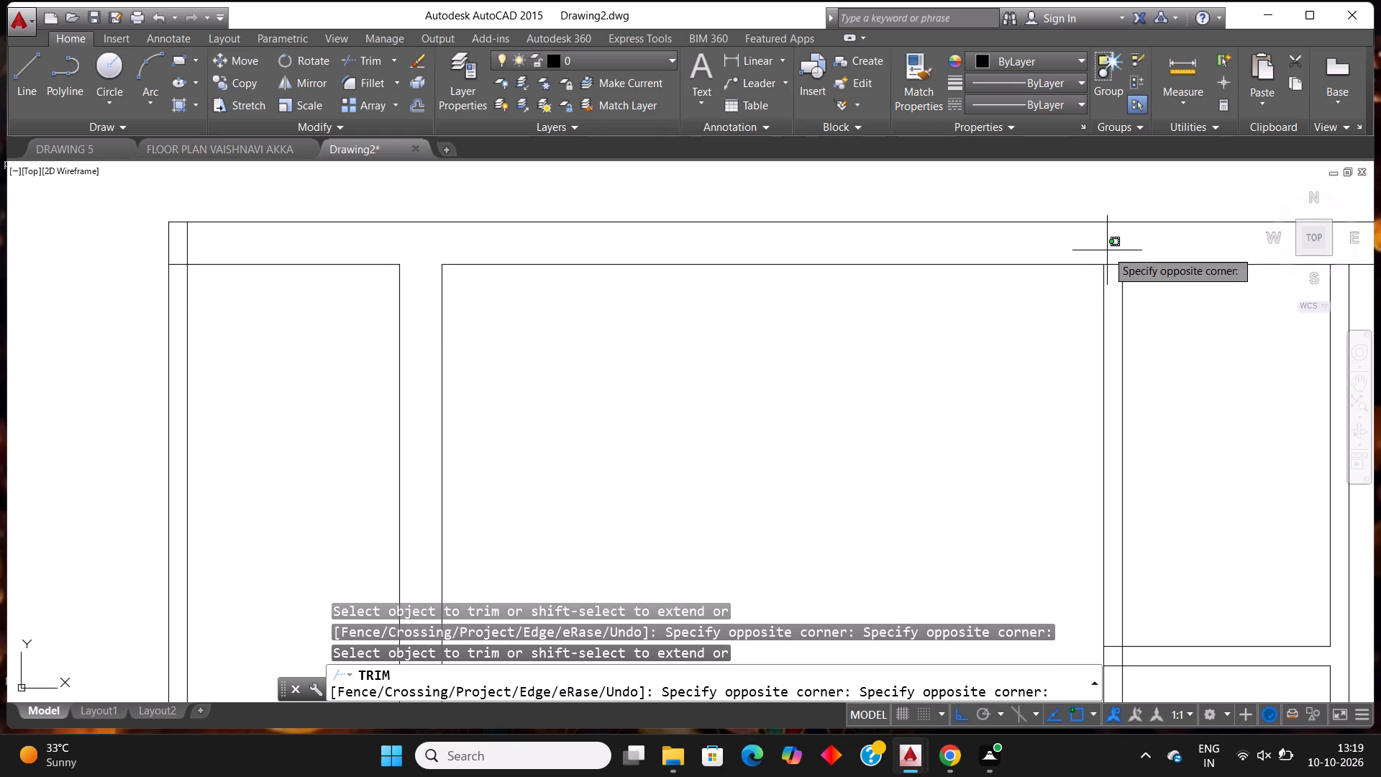
{"action": "left_click", "coordinate": [1117, 286]}
{"action": "scroll", "coordinate": [1112, 283], "scroll_direction": "down", "scroll_amount": 3}
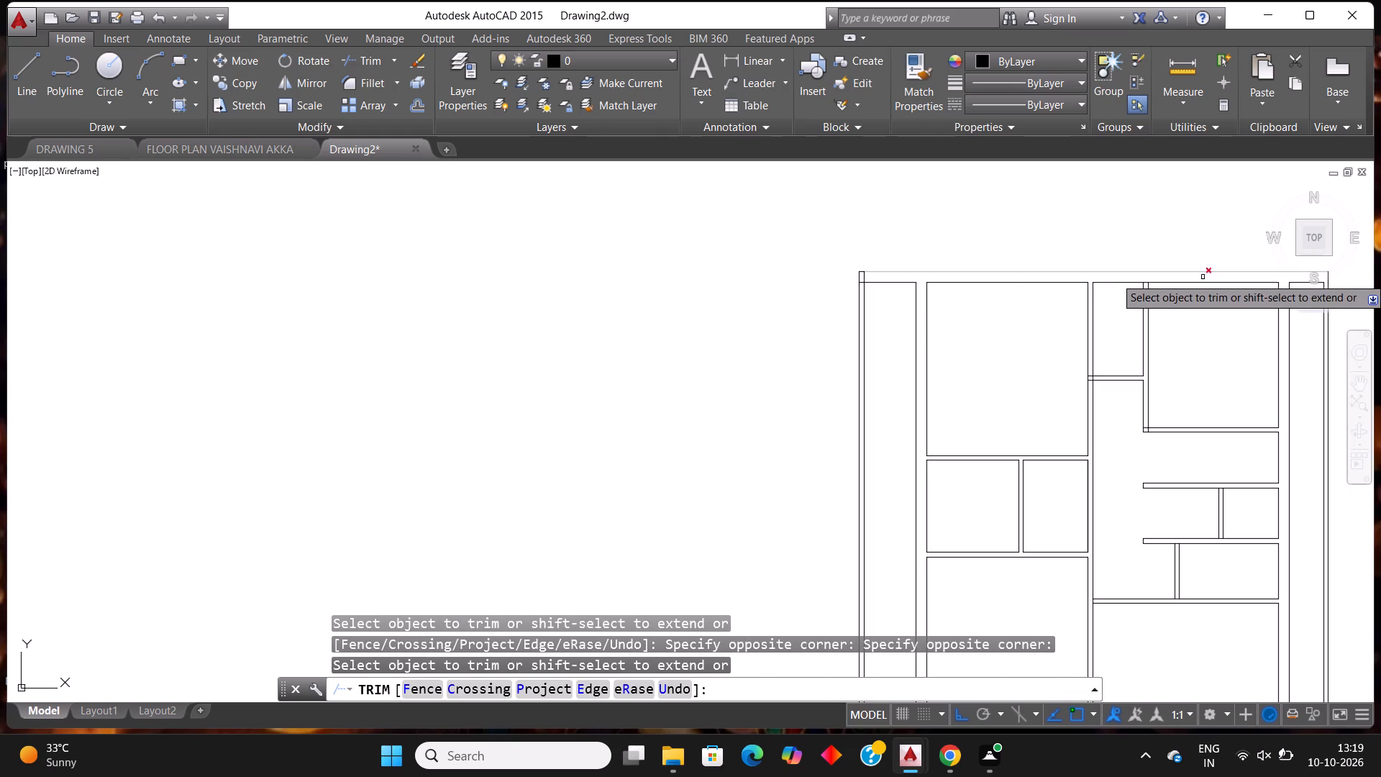
{"action": "scroll", "coordinate": [1203, 277], "scroll_direction": "up", "scroll_amount": 1}
{"action": "scroll", "coordinate": [1111, 284], "scroll_direction": "up", "scroll_amount": 5}
{"action": "left_click", "coordinate": [1036, 276]}
{"action": "left_click", "coordinate": [1042, 334]}
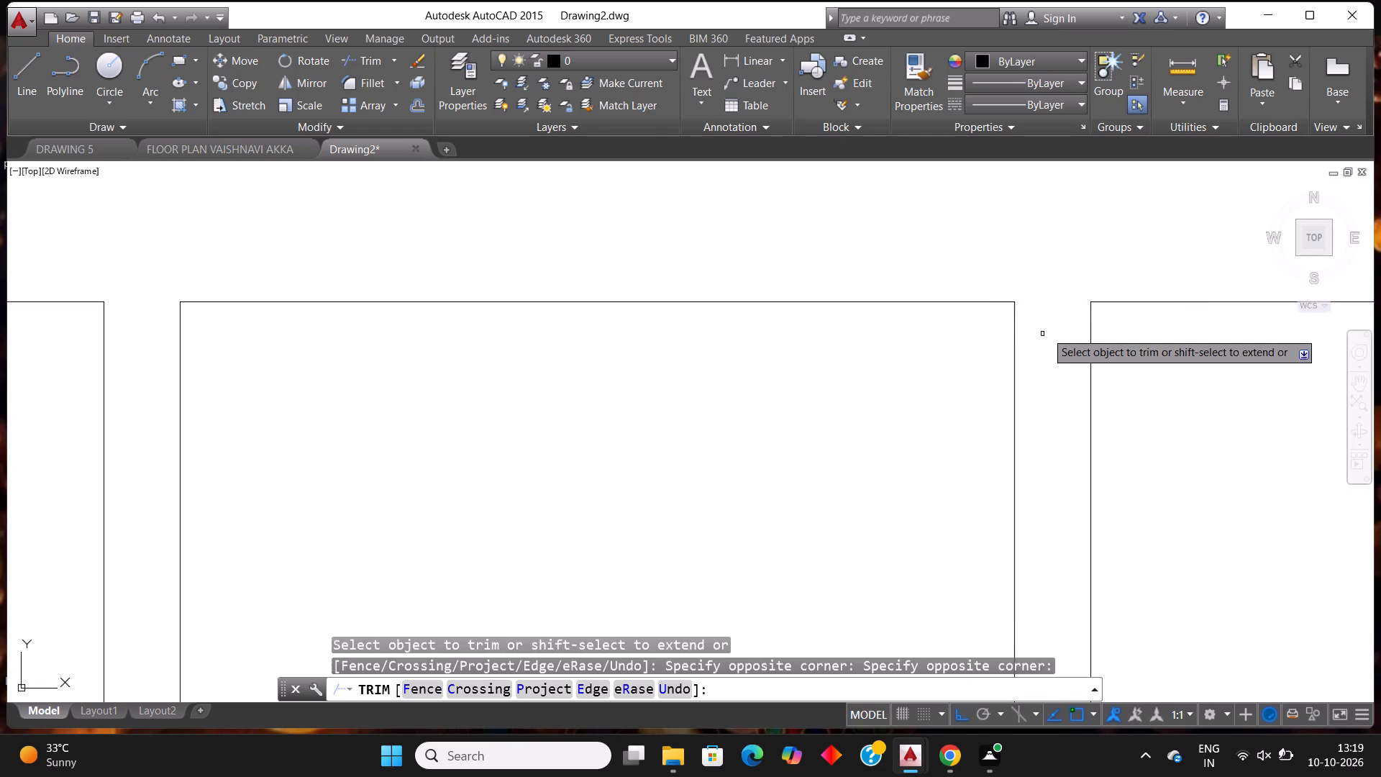
Trim the overlapping inner wall lines at the plan's top-left outer corner.
{"action": "scroll", "coordinate": [1052, 320], "scroll_direction": "down", "scroll_amount": 7}
{"action": "scroll", "coordinate": [906, 350], "scroll_direction": "up", "scroll_amount": 3}
{"action": "scroll", "coordinate": [803, 196], "scroll_direction": "up", "scroll_amount": 3}
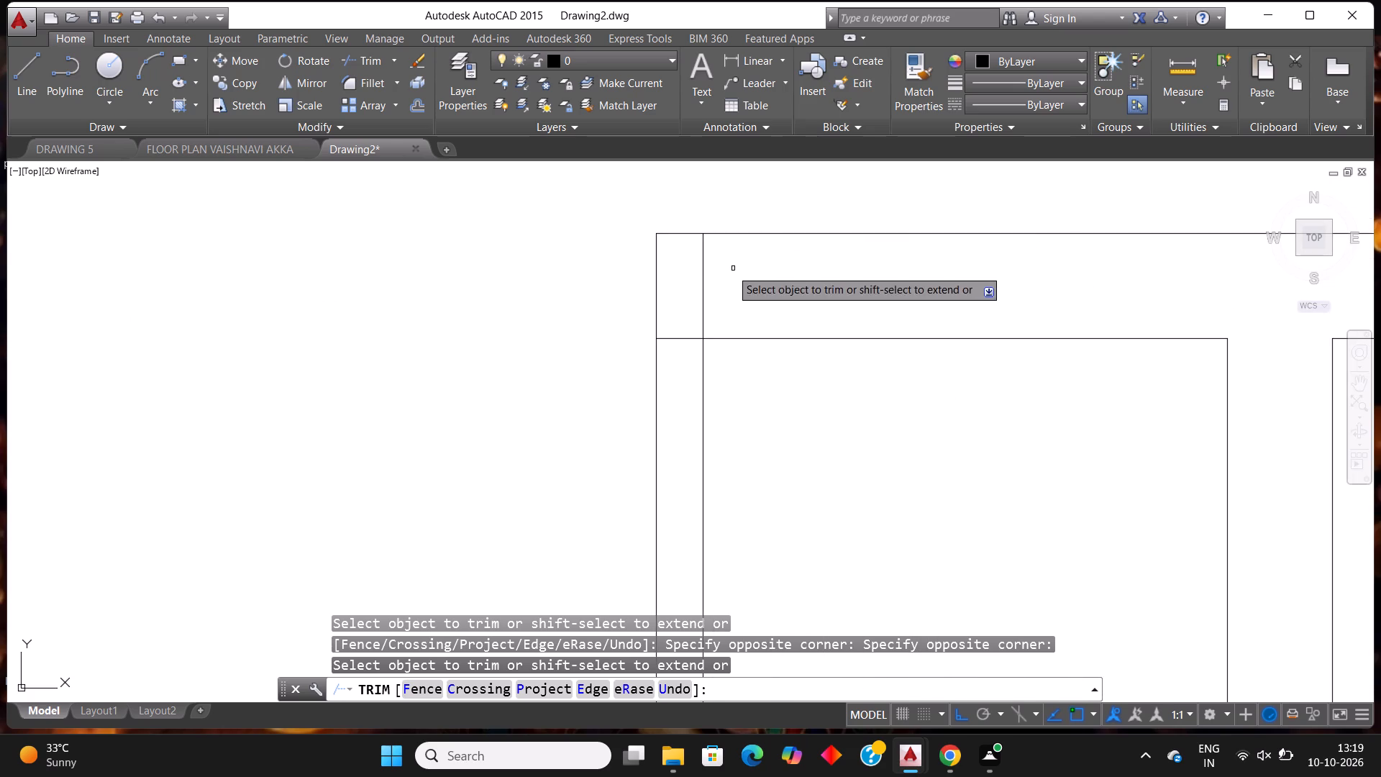
{"action": "left_click", "coordinate": [725, 271]}
{"action": "double_click", "coordinate": [690, 283]}
{"action": "left_click", "coordinate": [679, 388]}
Inspect the wall junctions in the lower rooms and along the top wall for leftover lines.
{"action": "scroll", "coordinate": [714, 363], "scroll_direction": "down", "scroll_amount": 6}
{"action": "scroll", "coordinate": [885, 310], "scroll_direction": "down", "scroll_amount": 2}
{"action": "scroll", "coordinate": [982, 432], "scroll_direction": "up", "scroll_amount": 2}
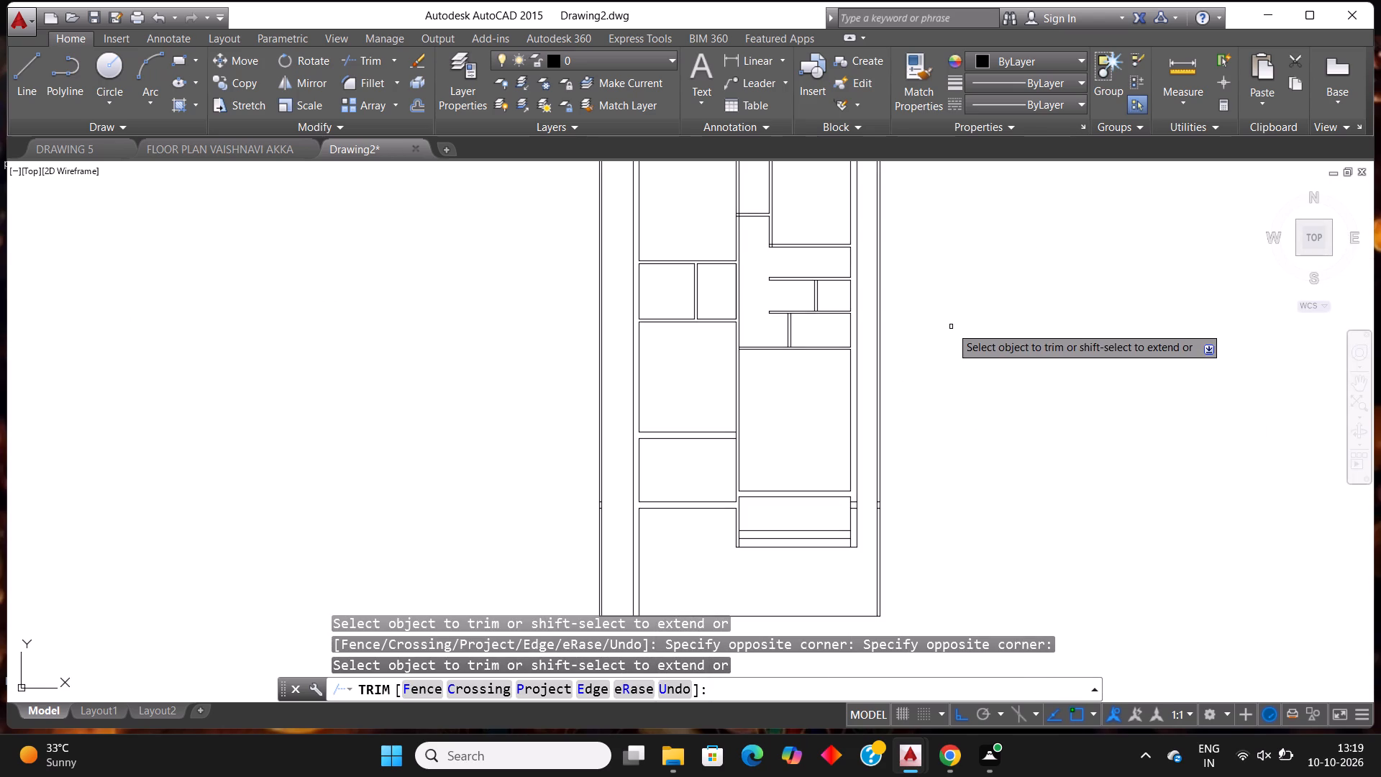
{"action": "scroll", "coordinate": [929, 332], "scroll_direction": "down", "scroll_amount": 1}
{"action": "scroll", "coordinate": [796, 273], "scroll_direction": "up", "scroll_amount": 1}
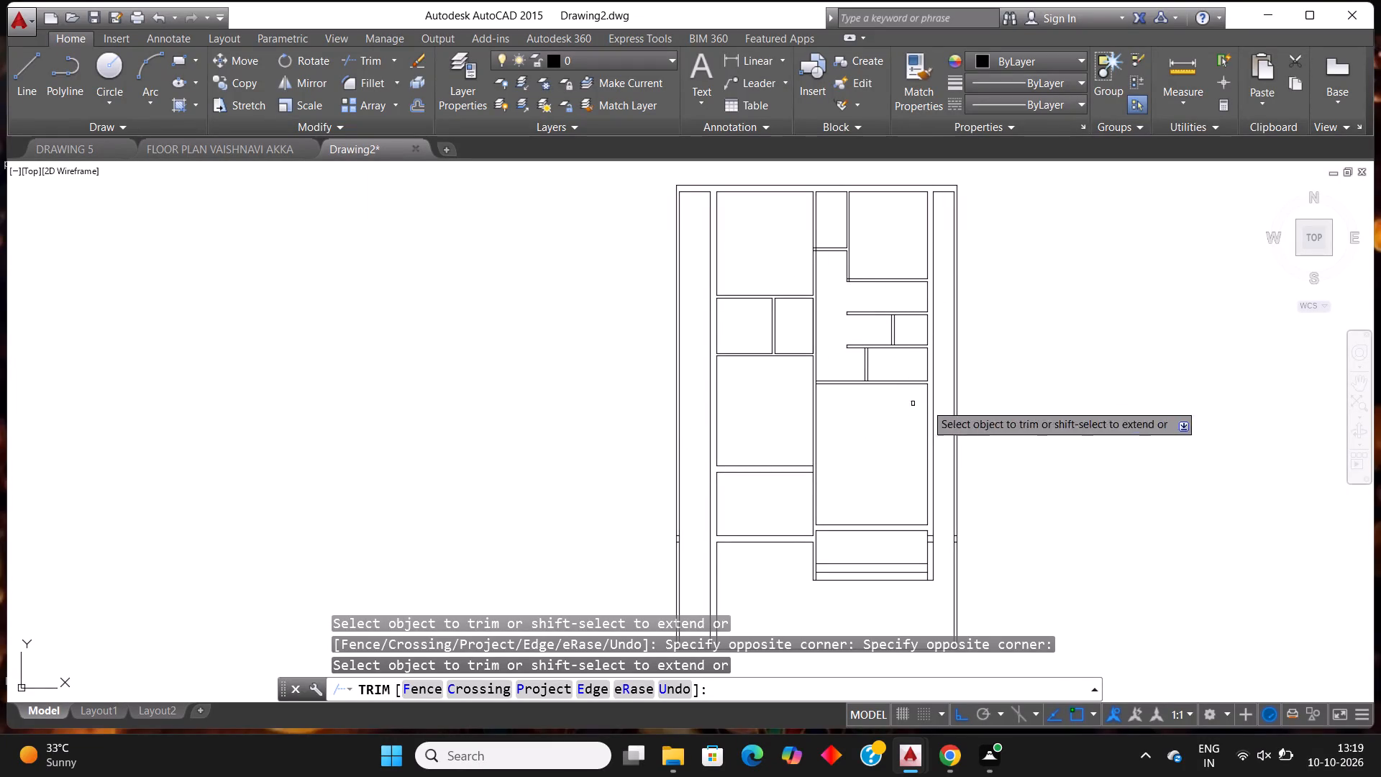
{"action": "scroll", "coordinate": [939, 547], "scroll_direction": "up", "scroll_amount": 2}
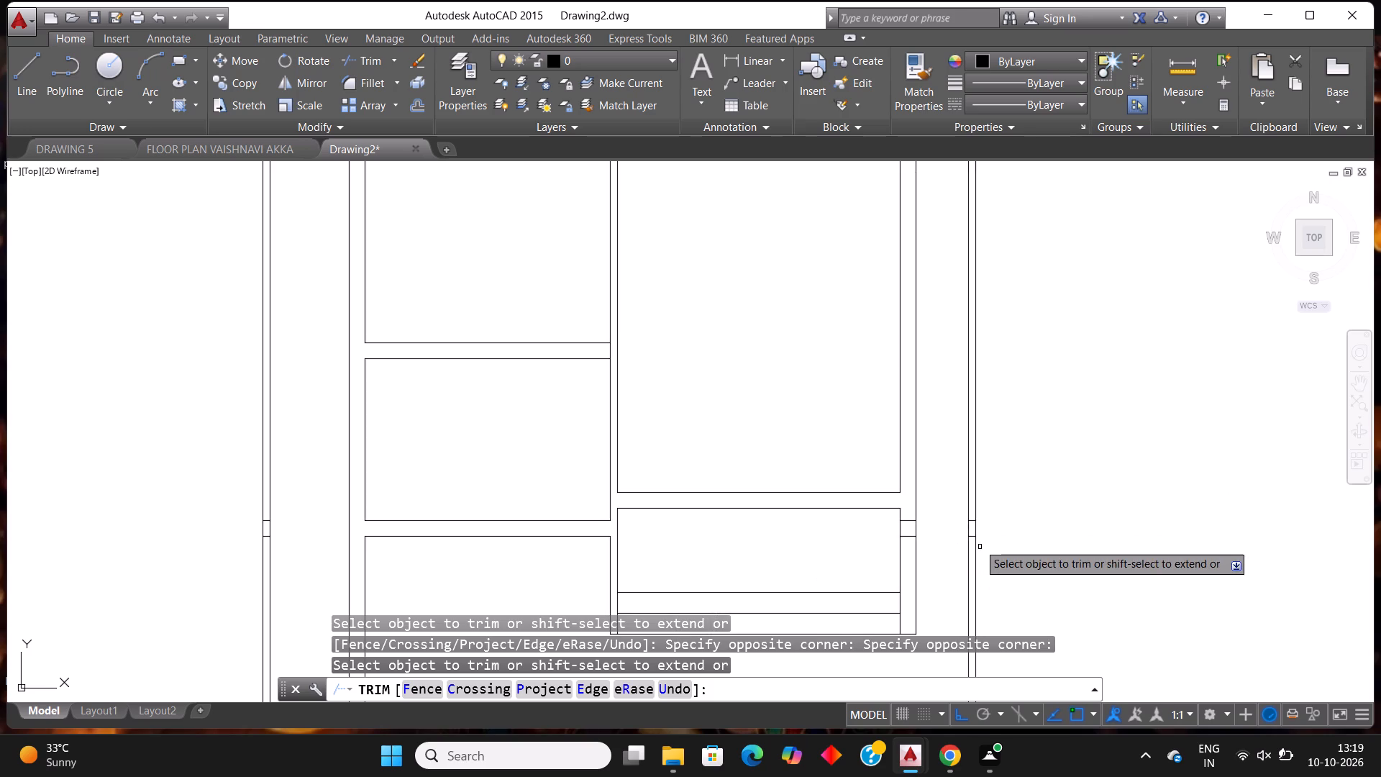
{"action": "scroll", "coordinate": [954, 504], "scroll_direction": "down", "scroll_amount": 2}
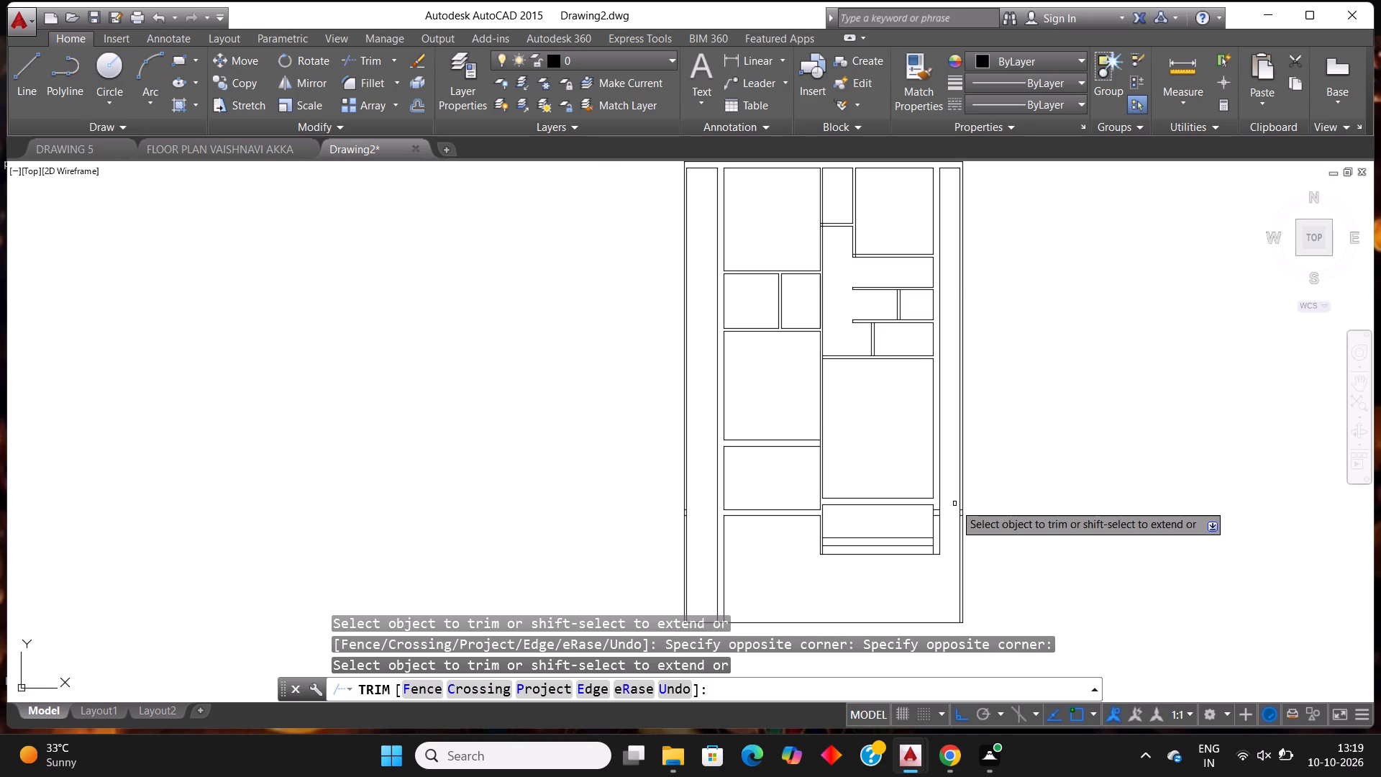
{"action": "scroll", "coordinate": [954, 504], "scroll_direction": "down", "scroll_amount": 1}
{"action": "key", "text": "Escape"}
{"action": "scroll", "coordinate": [955, 483], "scroll_direction": "down", "scroll_amount": 1}
{"action": "scroll", "coordinate": [1029, 455], "scroll_direction": "up", "scroll_amount": 1}
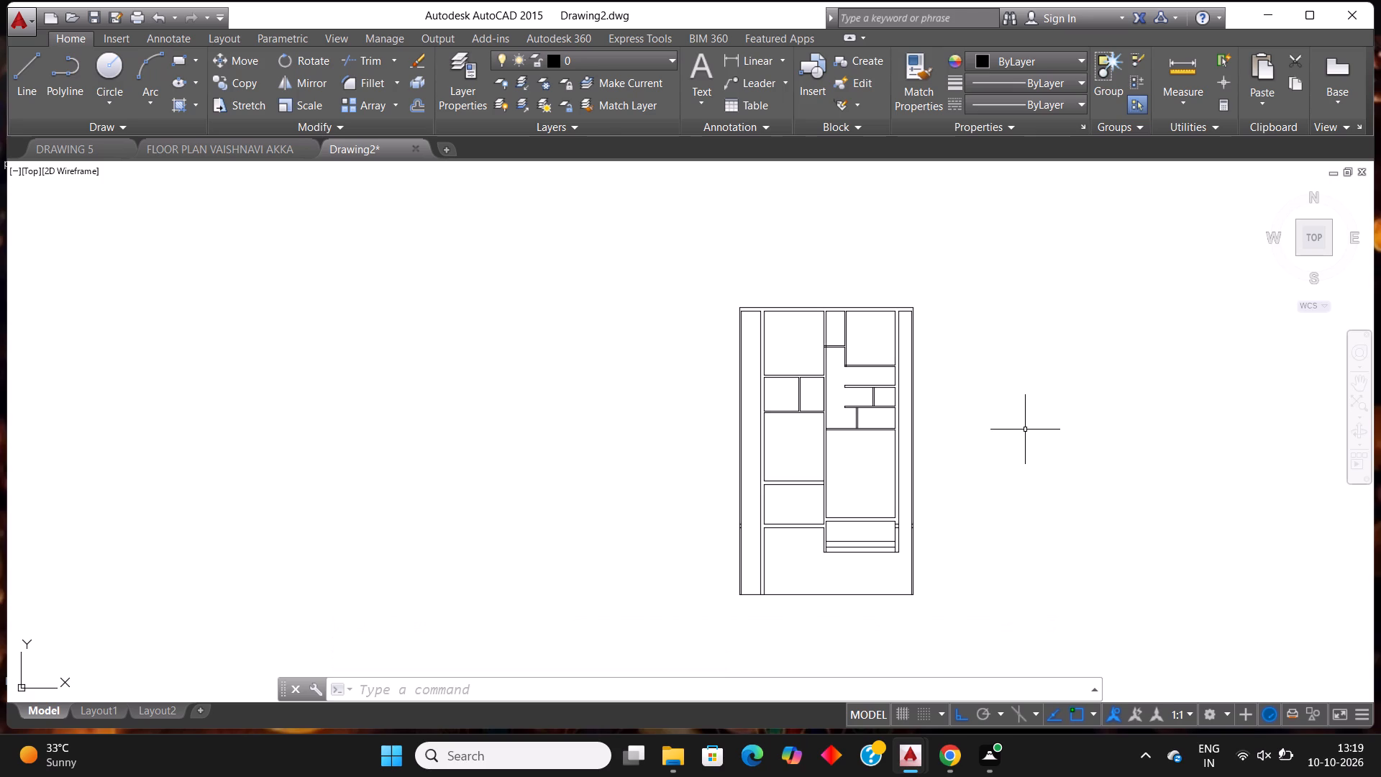
{"action": "scroll", "coordinate": [906, 340], "scroll_direction": "up", "scroll_amount": 2}
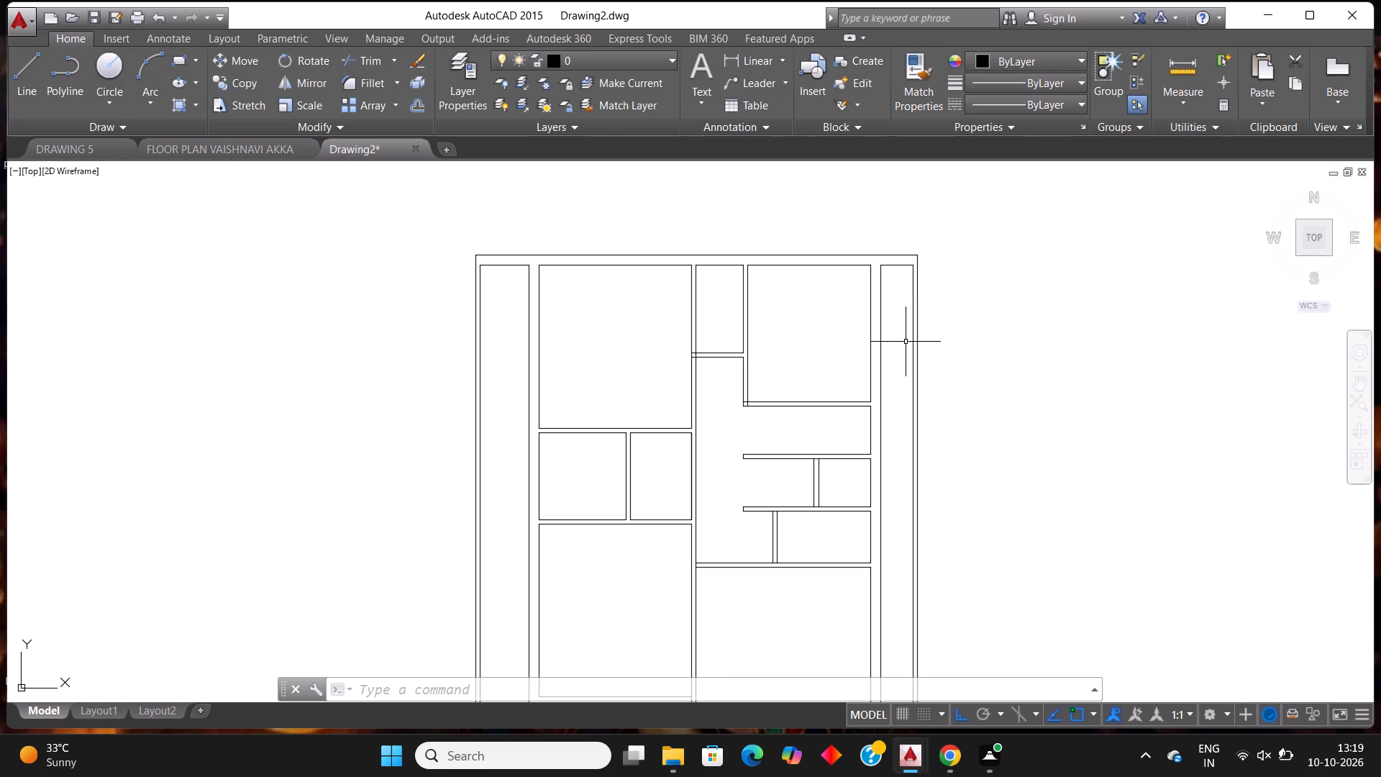
{"action": "key", "text": "Escape"}
{"action": "scroll", "coordinate": [808, 216], "scroll_direction": "up", "scroll_amount": 1}
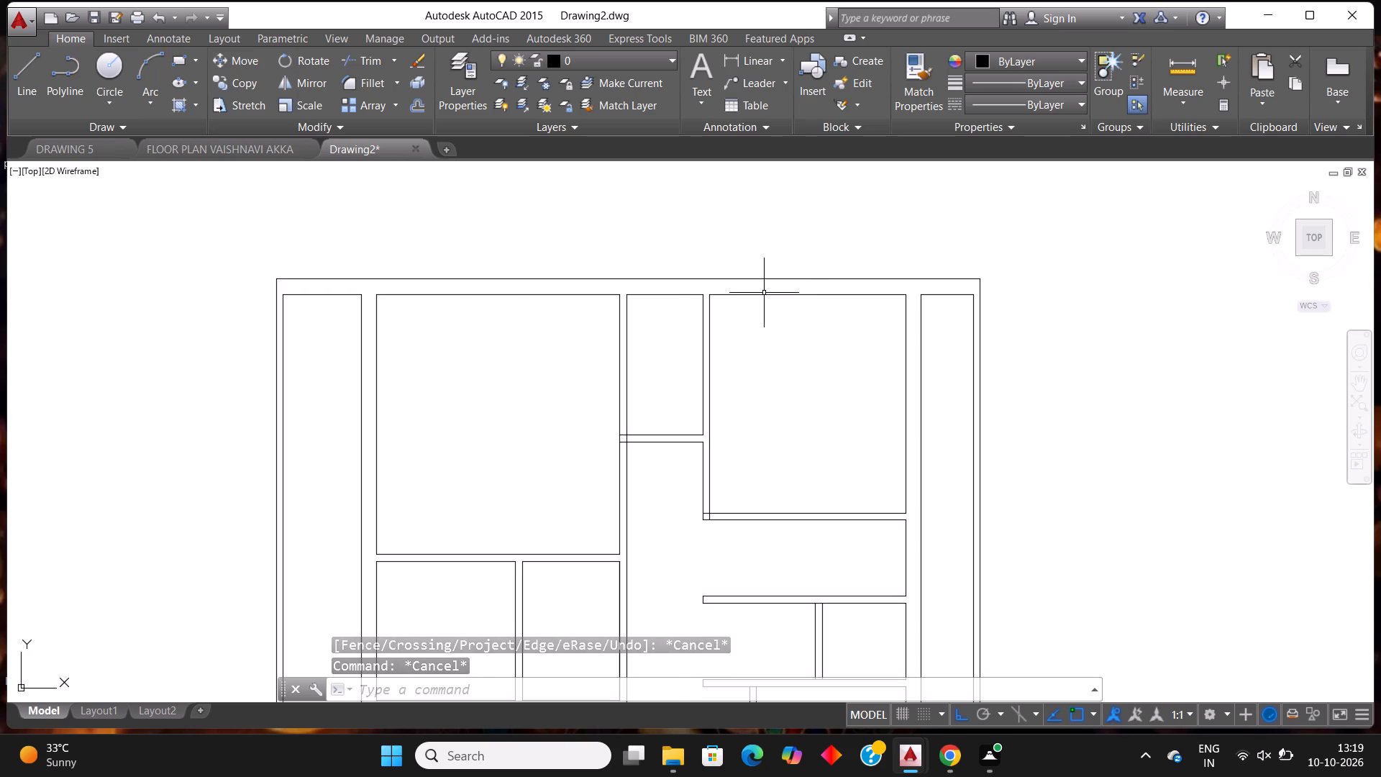
{"action": "scroll", "coordinate": [764, 293], "scroll_direction": "down", "scroll_amount": 1}
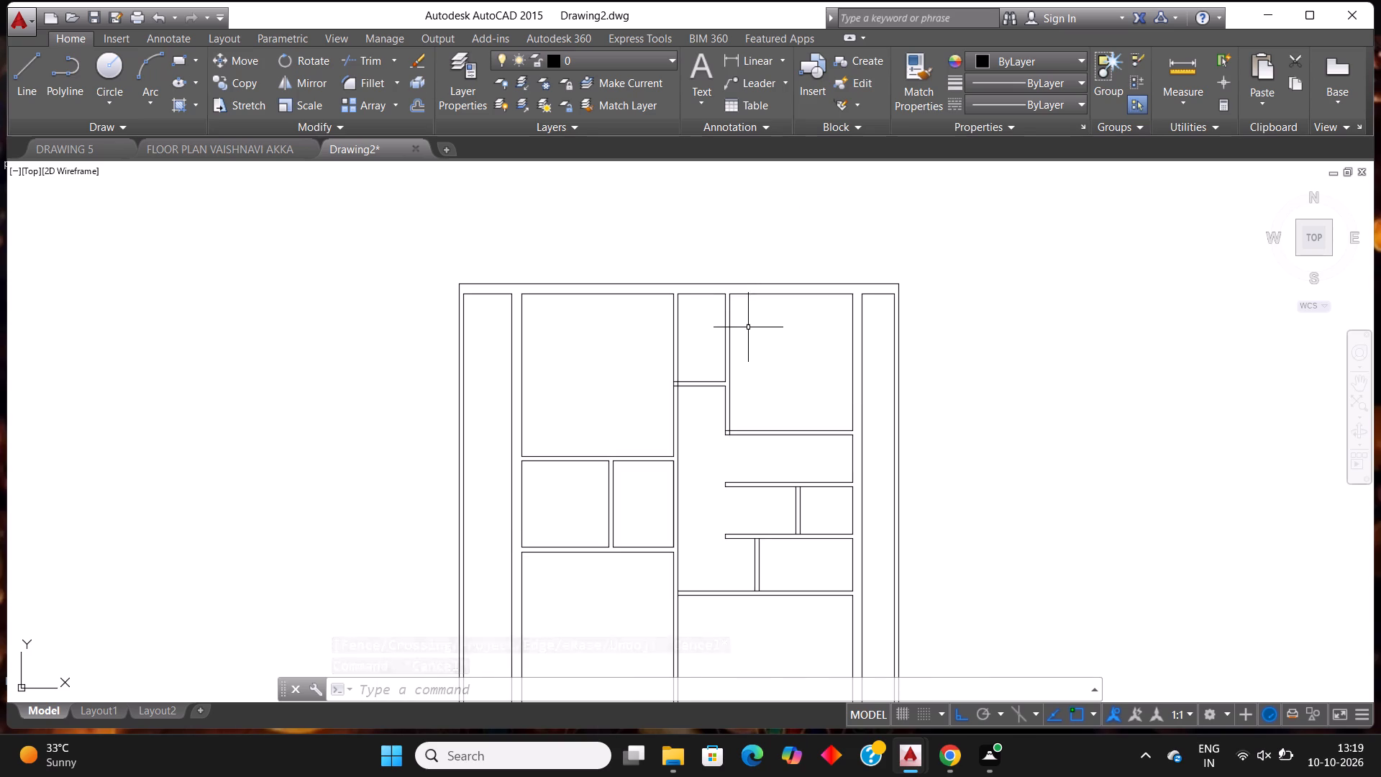
{"action": "scroll", "coordinate": [748, 327], "scroll_direction": "up", "scroll_amount": 1}
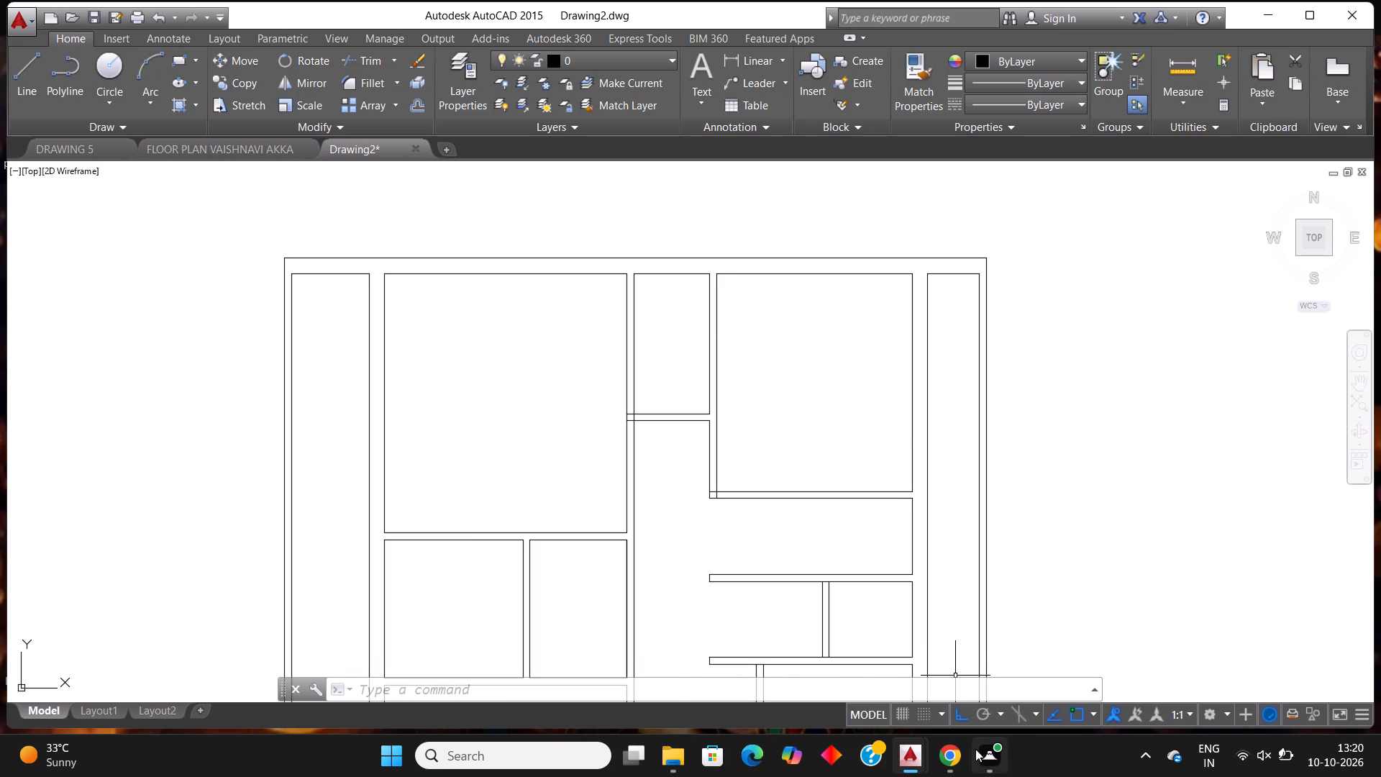
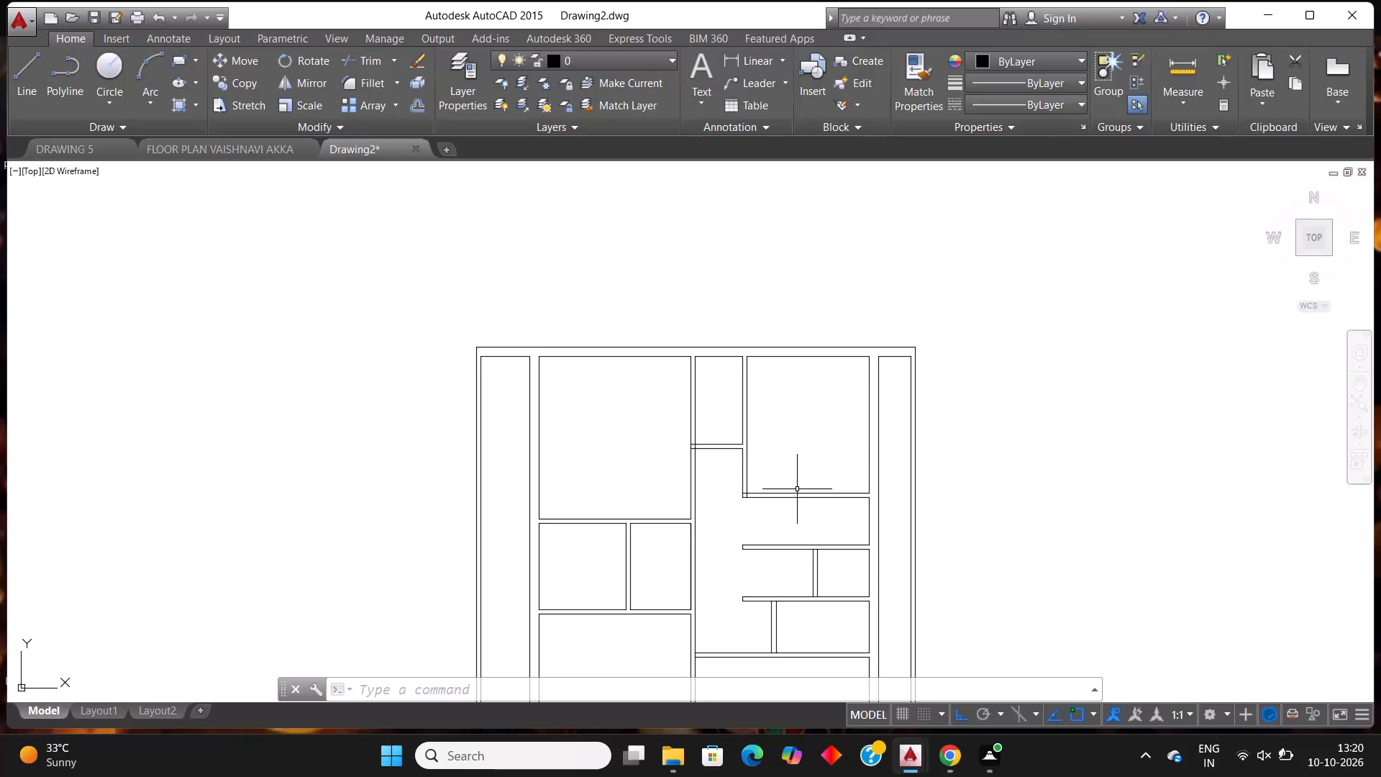
Extend the upper line of the wall below the top-left room across the central vertical wall.
{"action": "scroll", "coordinate": [767, 398], "scroll_direction": "down", "scroll_amount": 2}
{"action": "scroll", "coordinate": [726, 421], "scroll_direction": "up", "scroll_amount": 2}
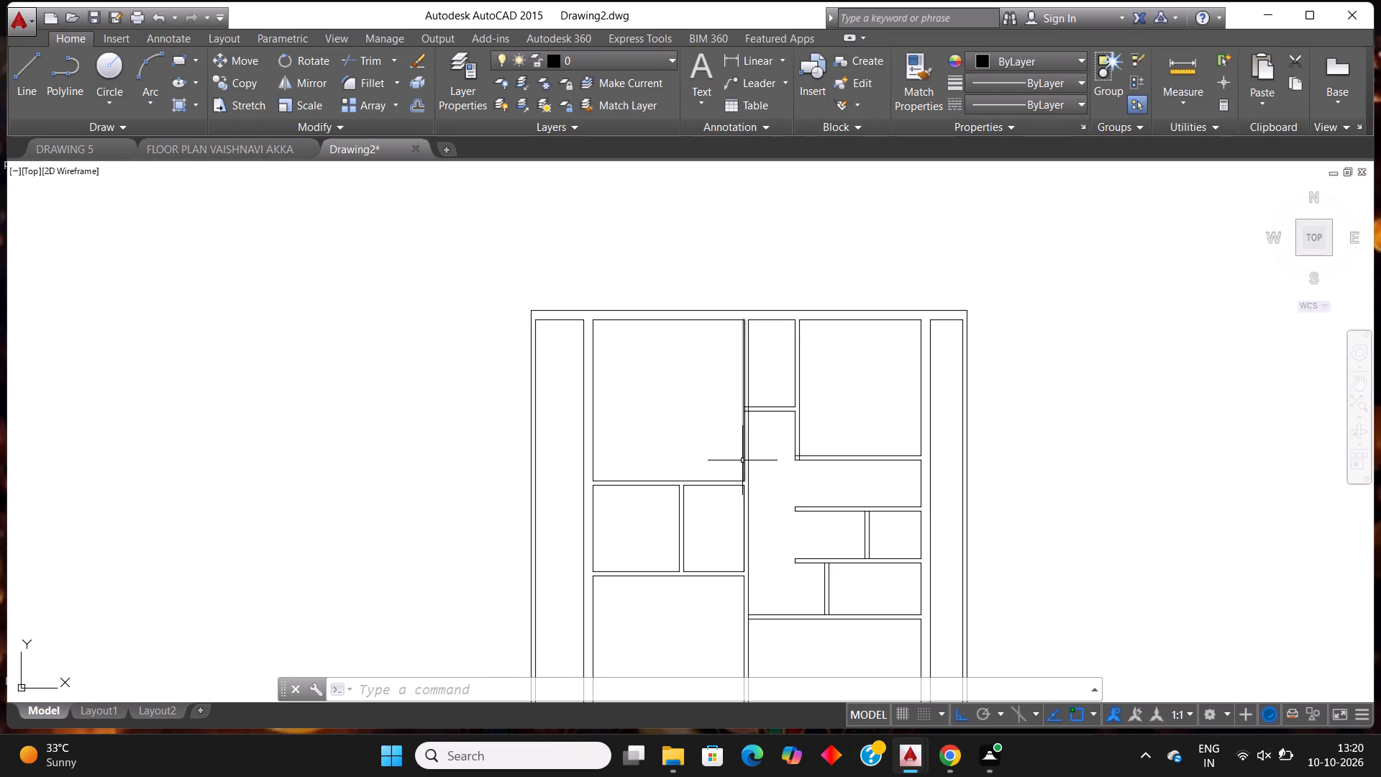
{"action": "scroll", "coordinate": [790, 502], "scroll_direction": "up", "scroll_amount": 1}
{"action": "key", "text": "Escape"}
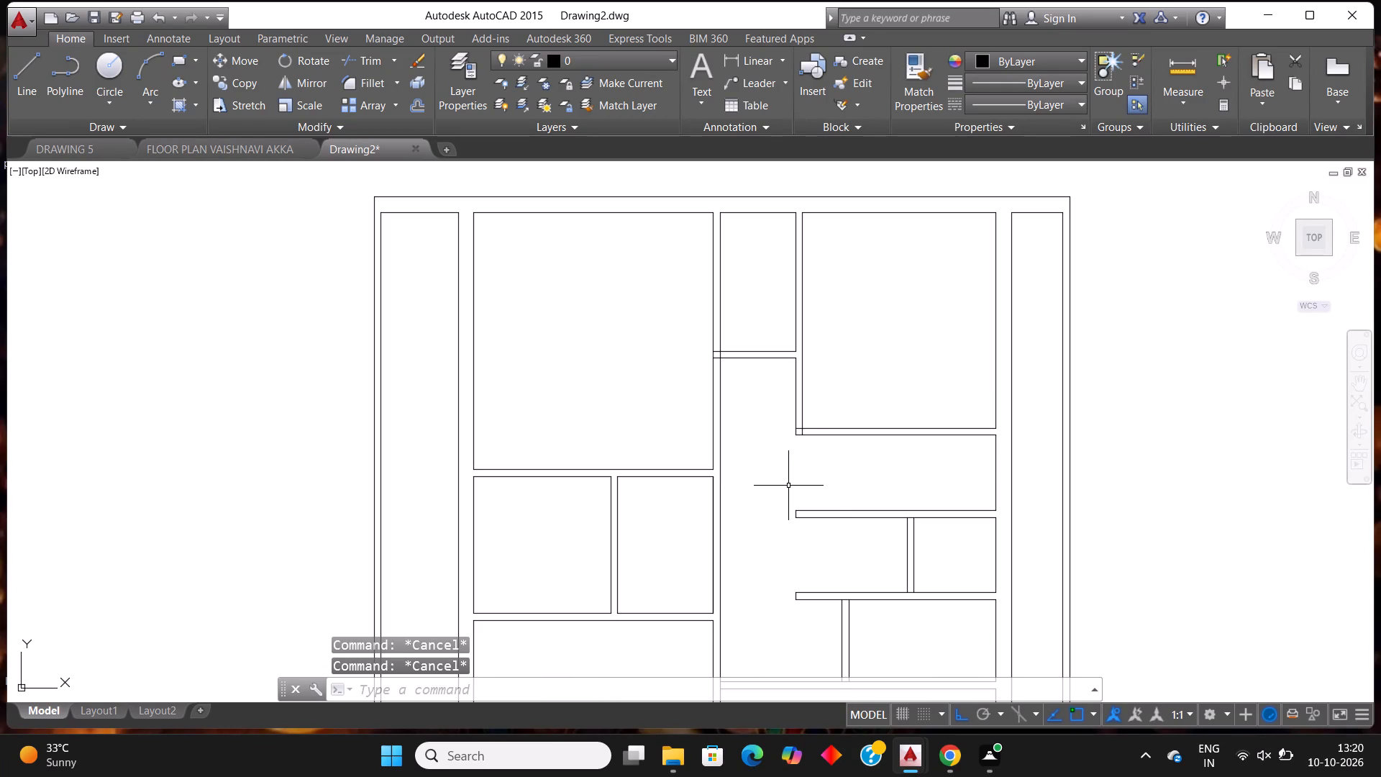
{"action": "type", "text": "ex"}
{"action": "key", "text": "Return"}
{"action": "key", "text": "Return"}
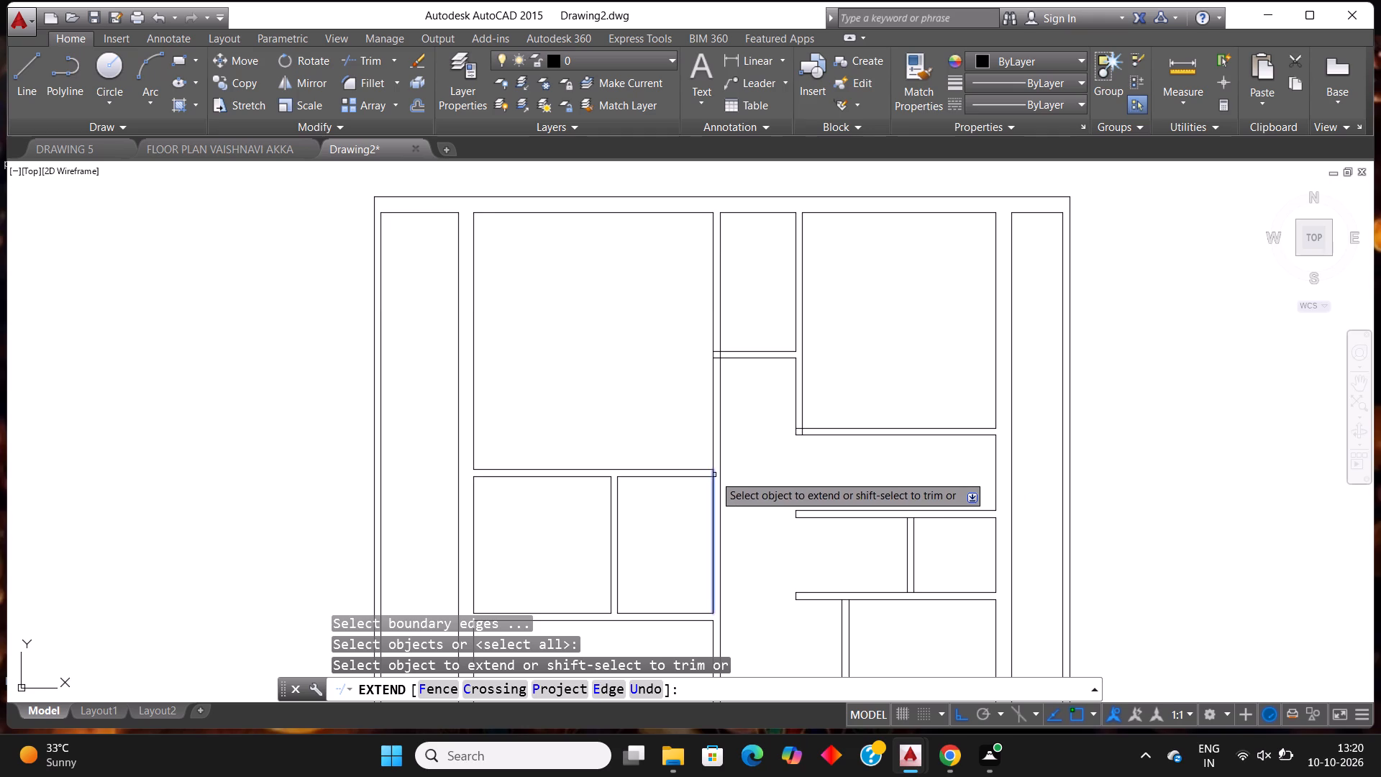
{"action": "left_click", "coordinate": [696, 469]}
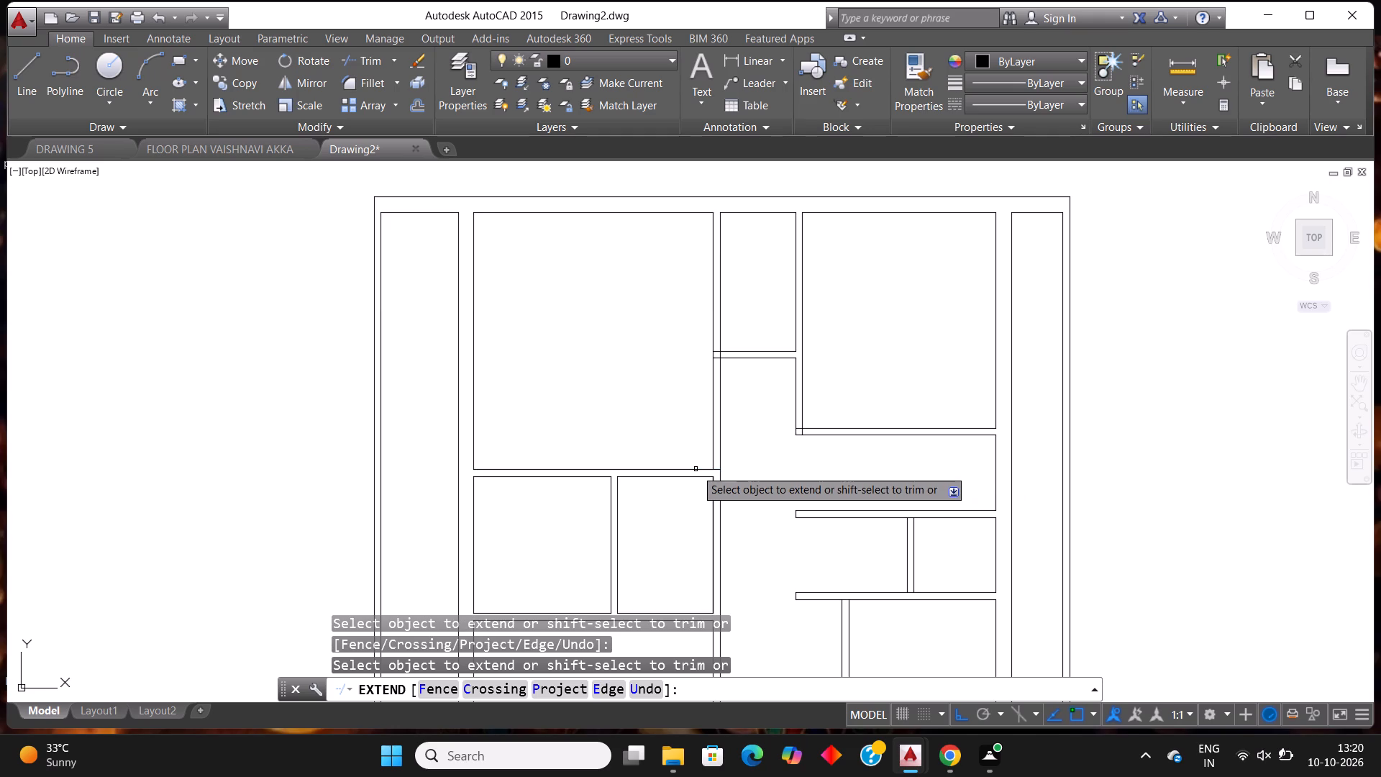
{"action": "key", "text": "Escape"}
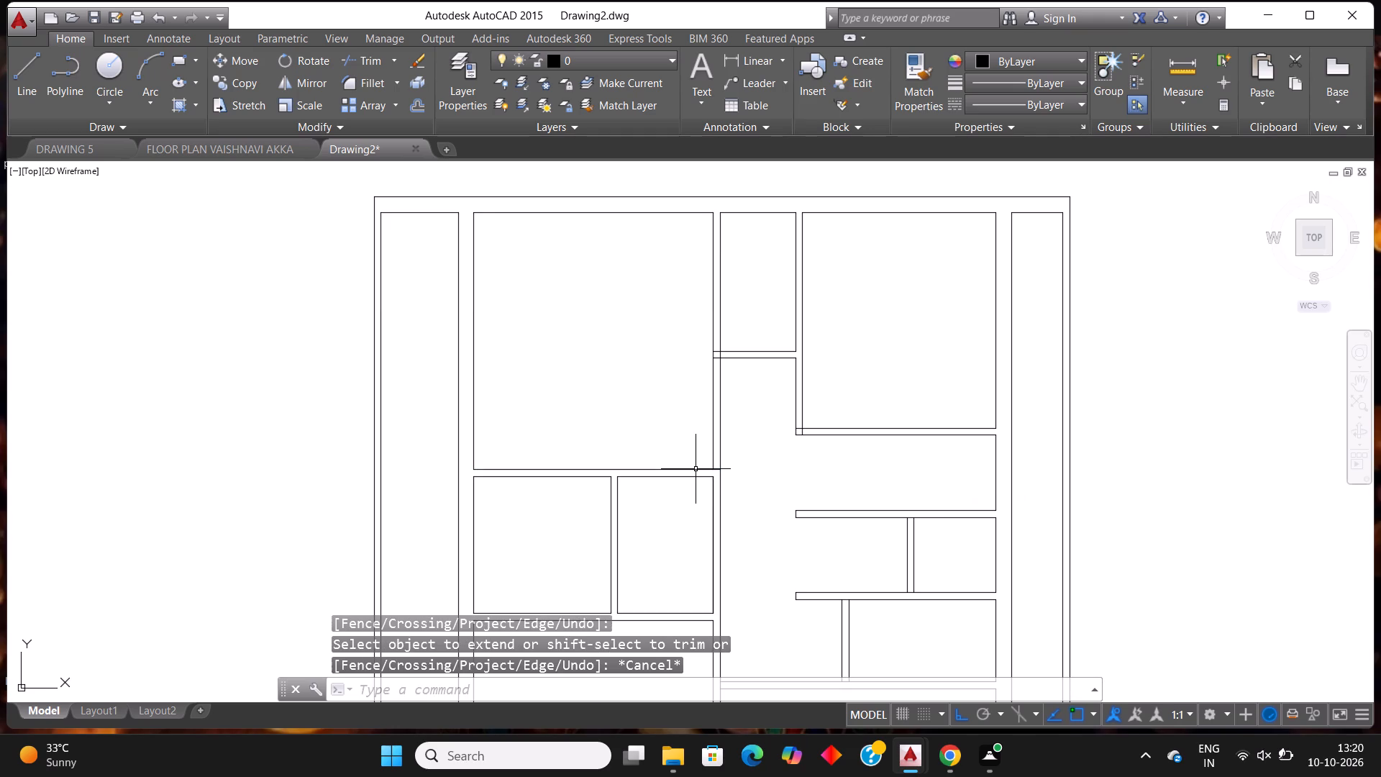
Offset the extended line below the top-left room 3' upward to mark a door opening in the central wall.
{"action": "key", "text": "o"}
{"action": "type", "text": "ff"}
{"action": "key", "text": "Return"}
{"action": "key", "text": "Return"}
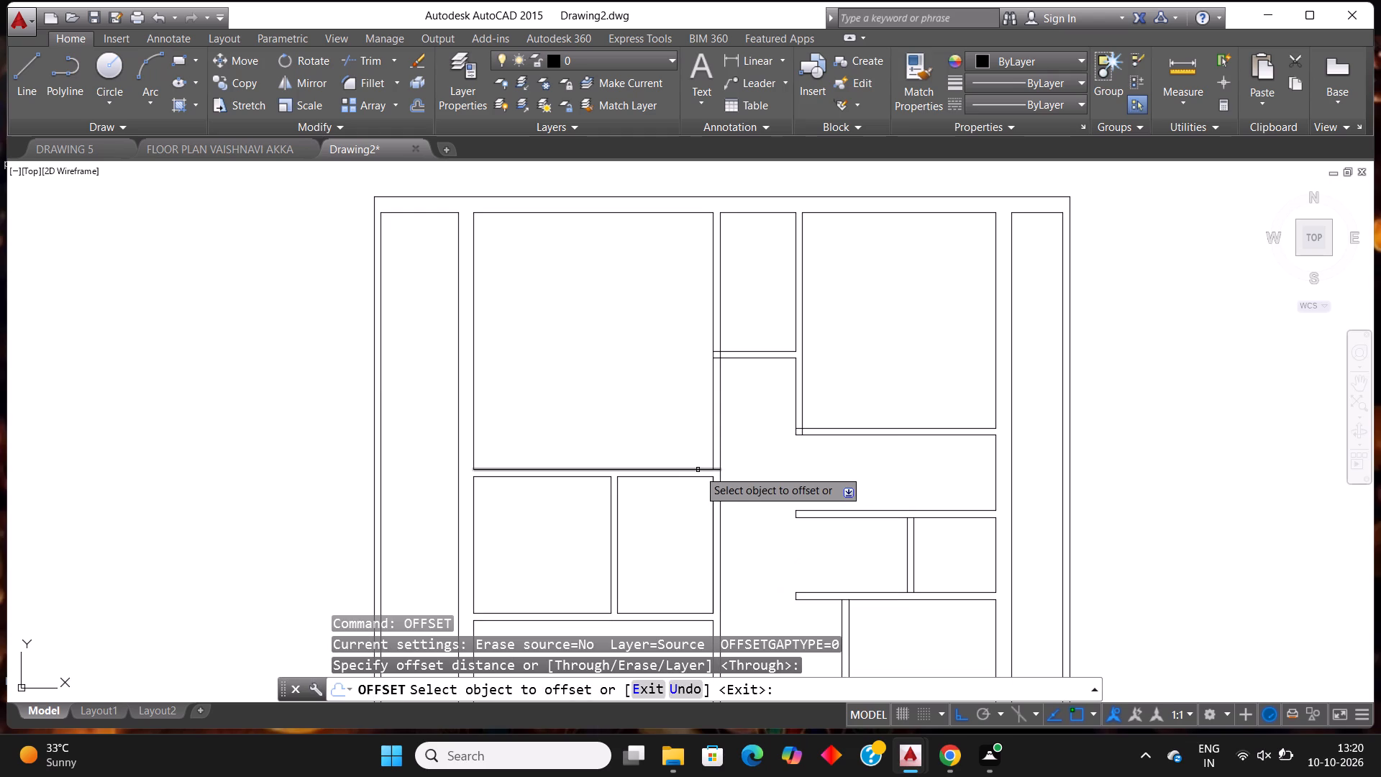
{"action": "left_click", "coordinate": [698, 470]}
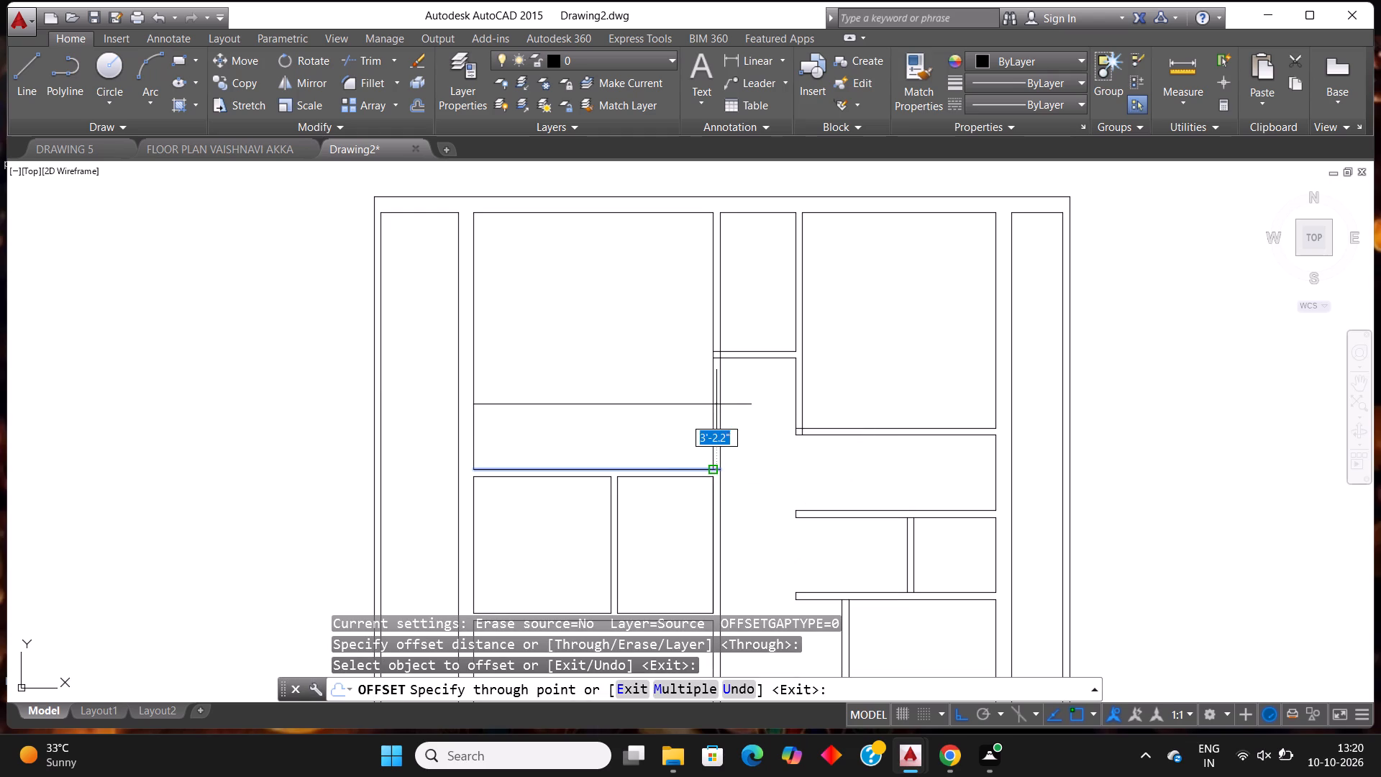
{"action": "type", "text": "3'"}
{"action": "key", "text": "Return"}
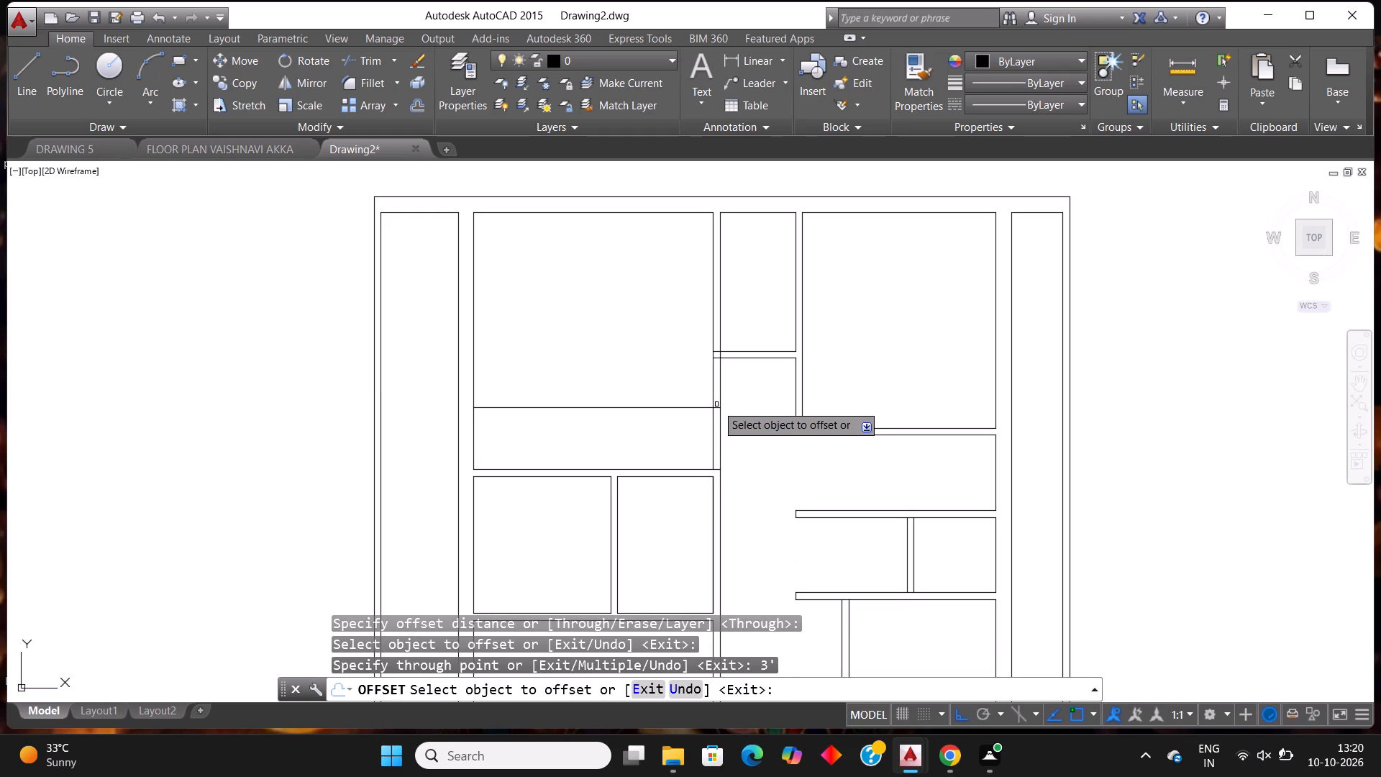
{"action": "key", "text": "Escape"}
Trim the central wall's lines between the two door-edge lines and remove the offset line's excess across the top-left room.
{"action": "type", "text": "tr"}
{"action": "key", "text": "Return"}
{"action": "key", "text": "Return"}
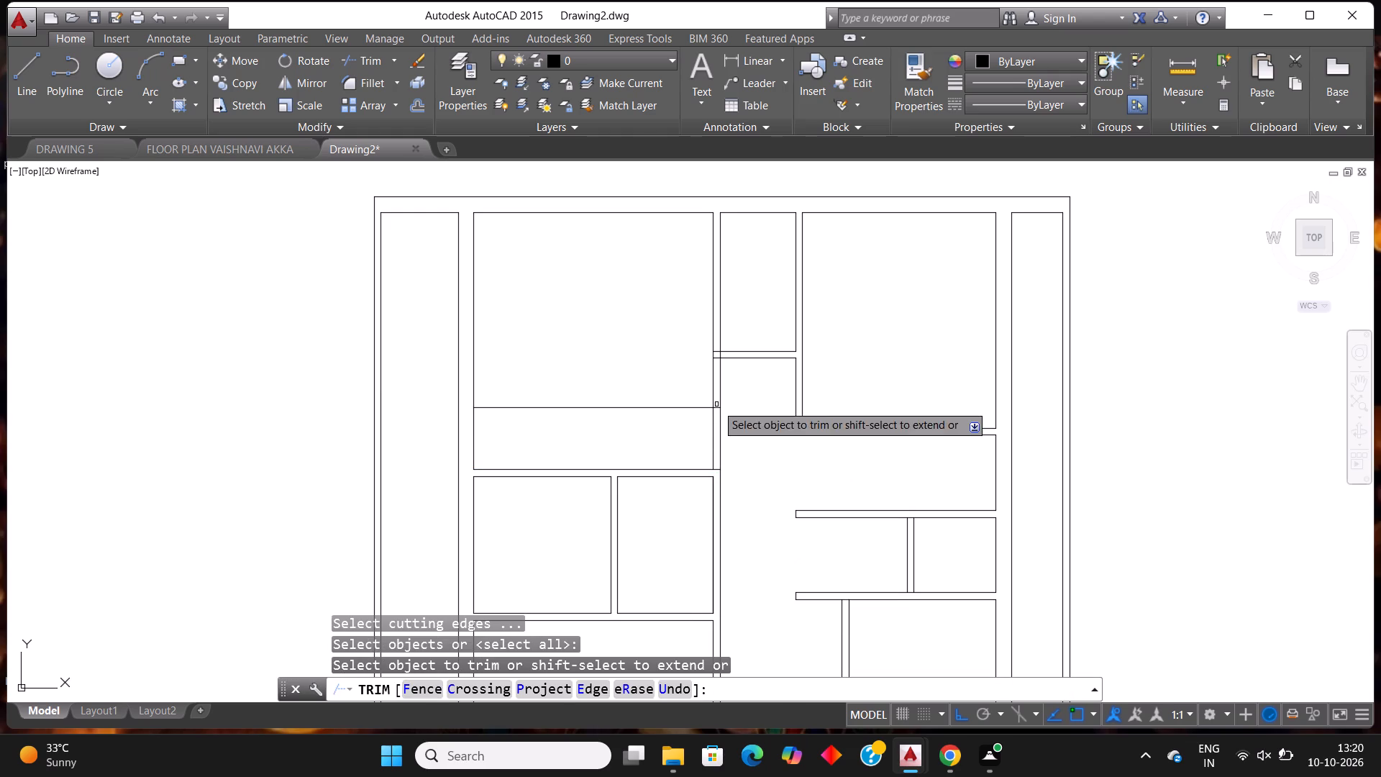
{"action": "left_click", "coordinate": [675, 450]}
{"action": "left_click", "coordinate": [737, 432]}
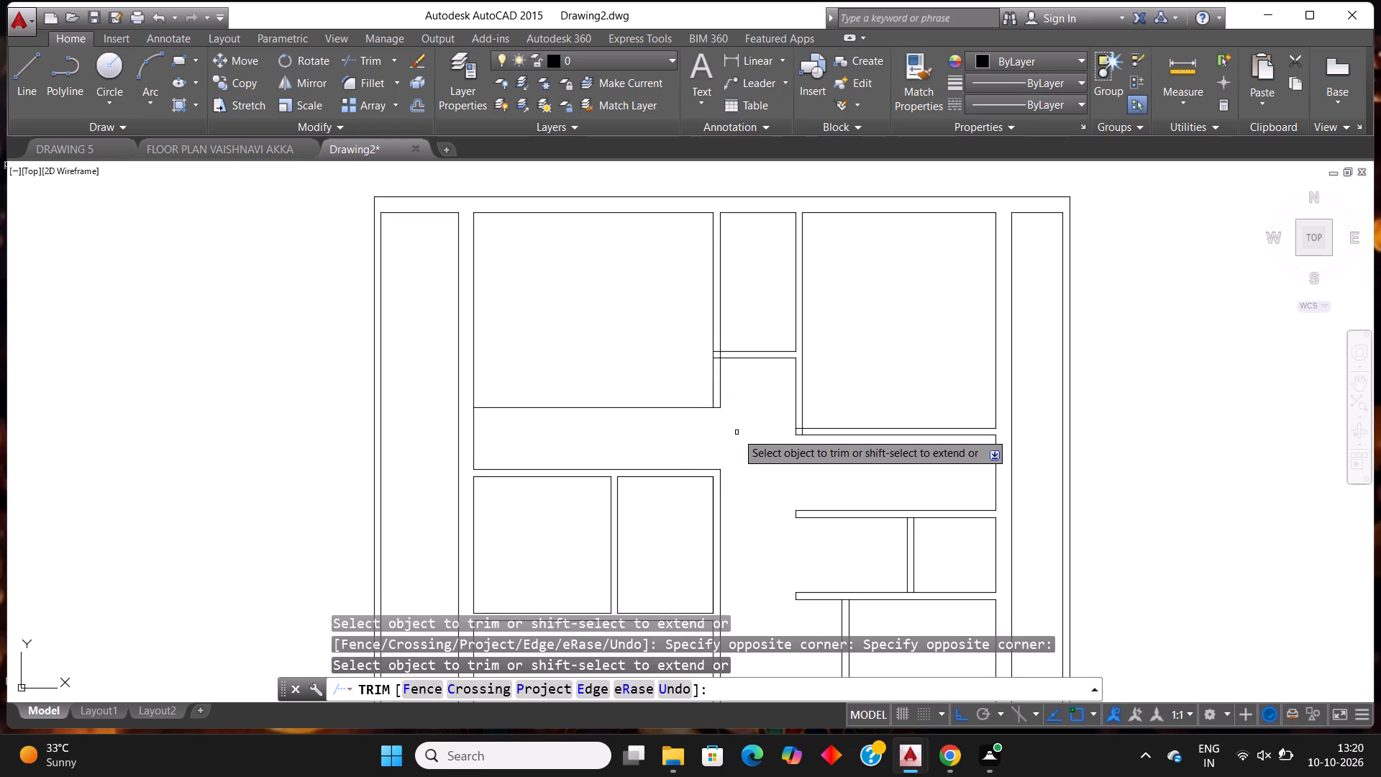
{"action": "left_click", "coordinate": [643, 360]}
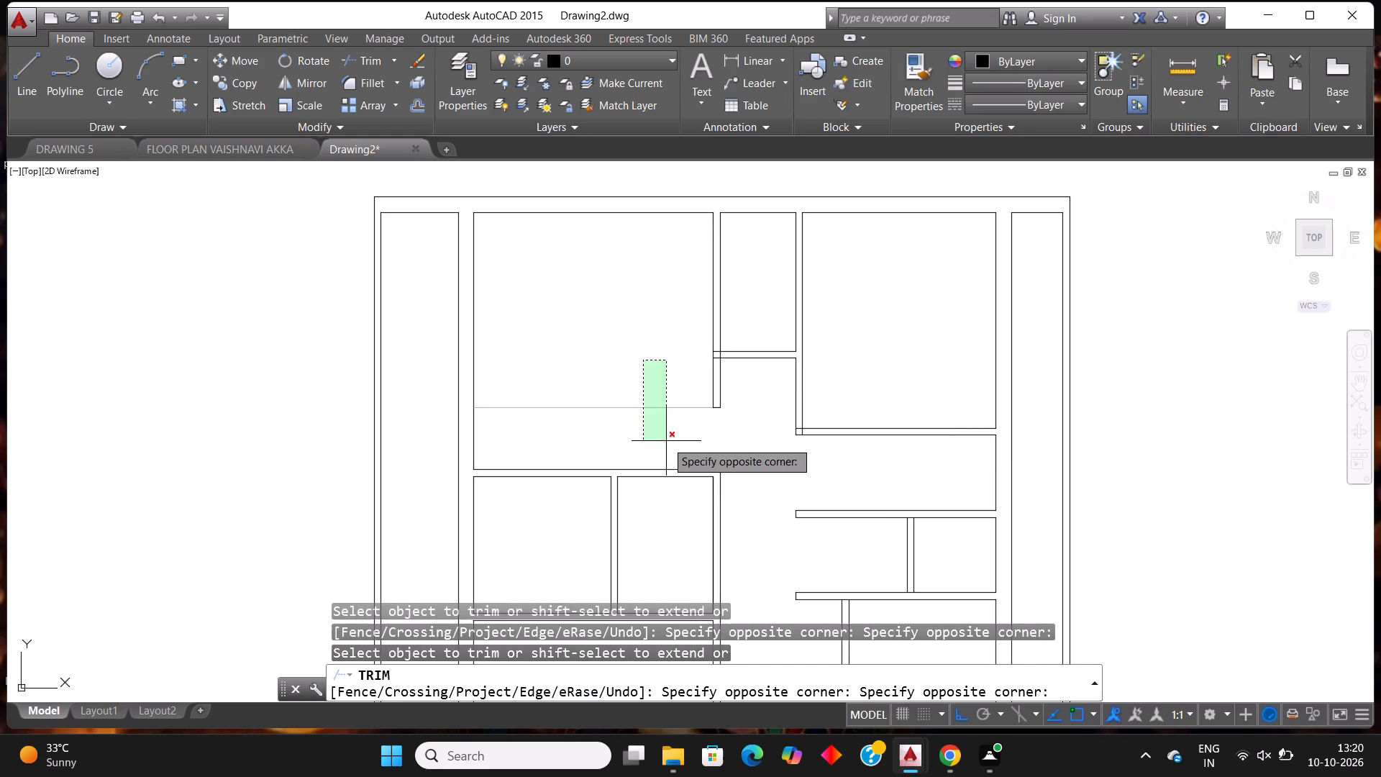
{"action": "left_click", "coordinate": [666, 441]}
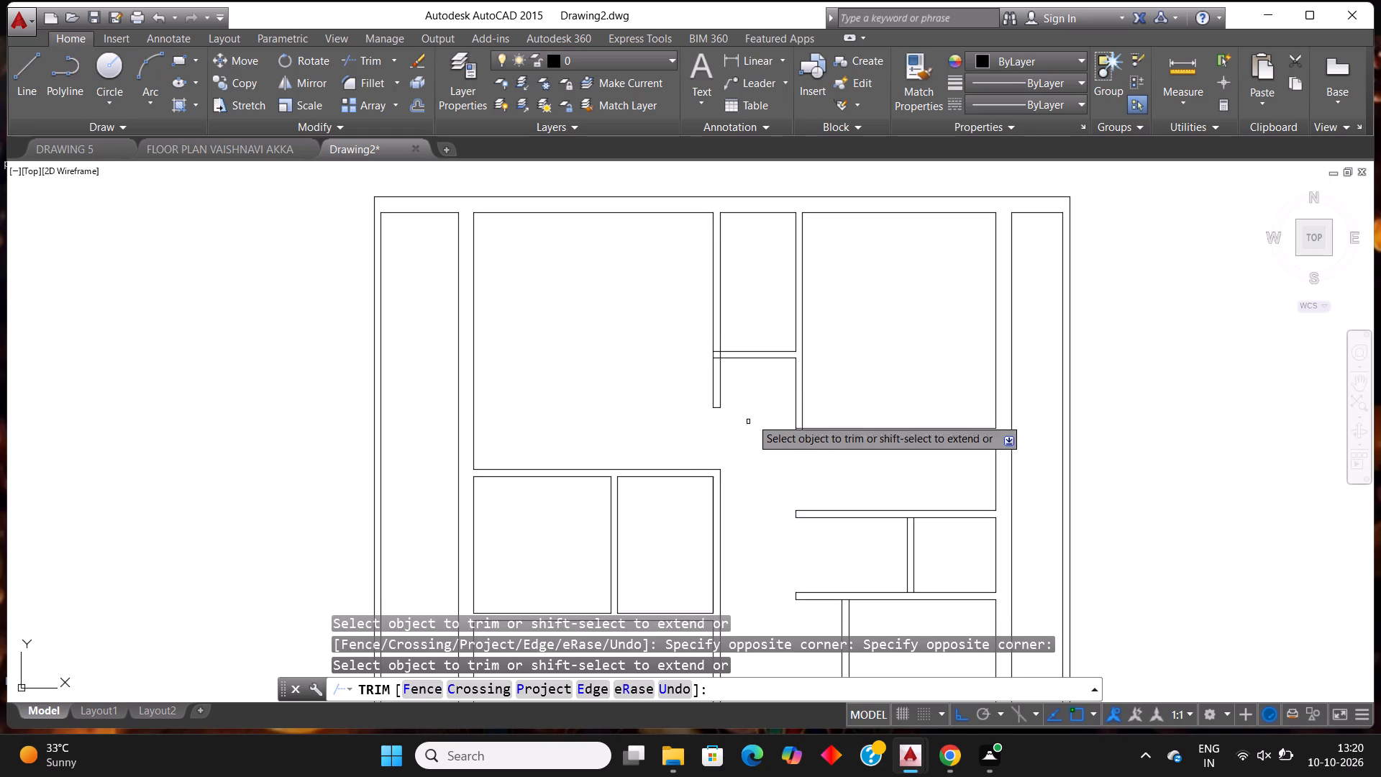
Trim the overlapping lines where the small top room's lower wall meets the central vertical wall to open the junction.
{"action": "scroll", "coordinate": [747, 335], "scroll_direction": "up", "scroll_amount": 2}
{"action": "left_click", "coordinate": [665, 365]}
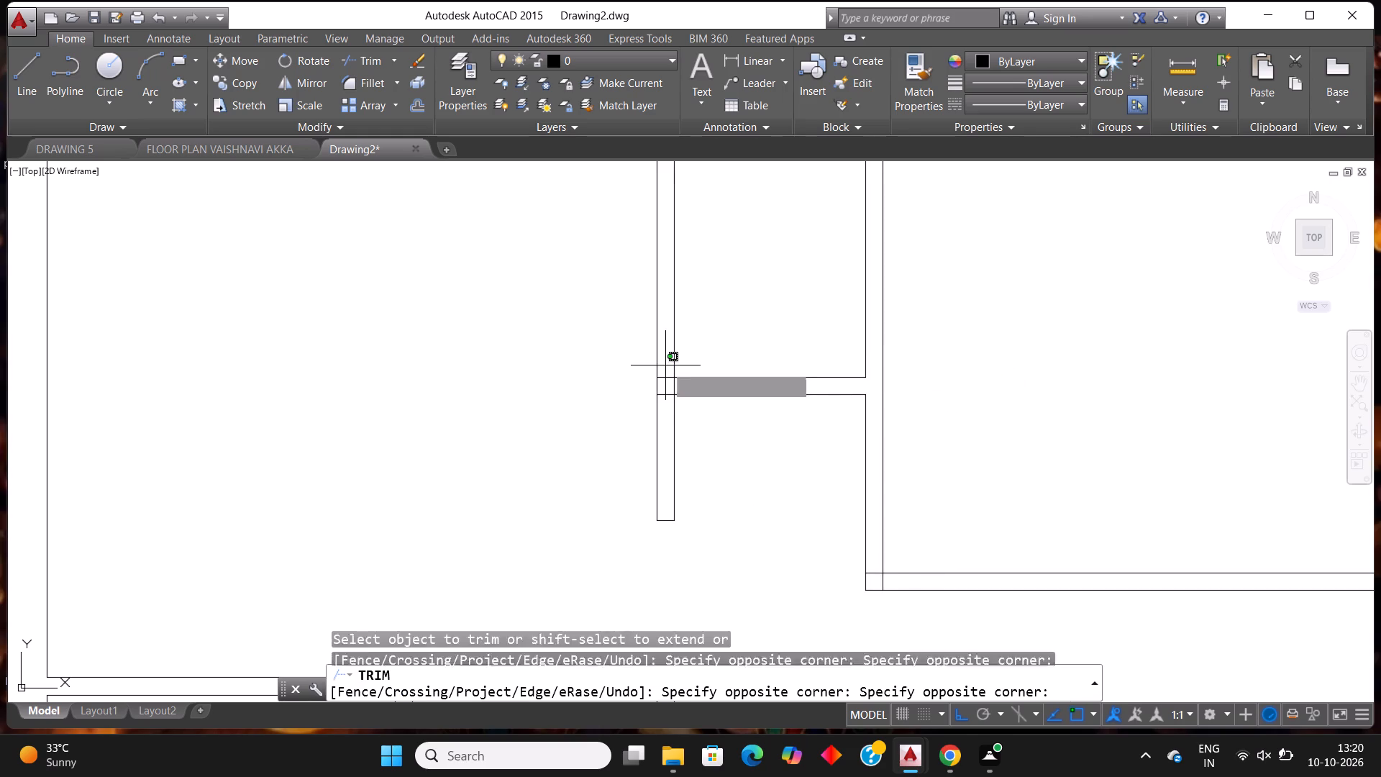
{"action": "left_click", "coordinate": [671, 412]}
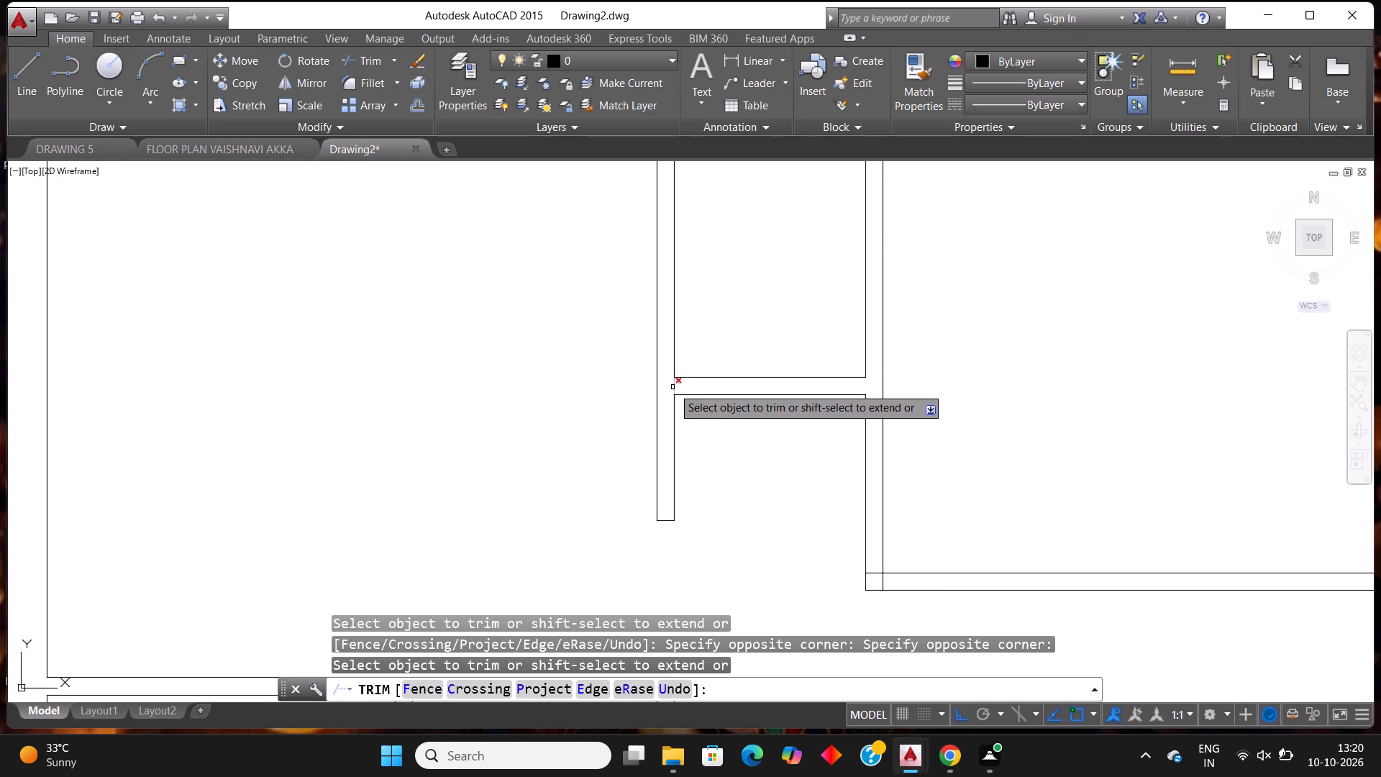
{"action": "left_click", "coordinate": [669, 387]}
{"action": "left_click", "coordinate": [862, 384]}
{"action": "scroll", "coordinate": [862, 384], "scroll_direction": "down", "scroll_amount": 2}
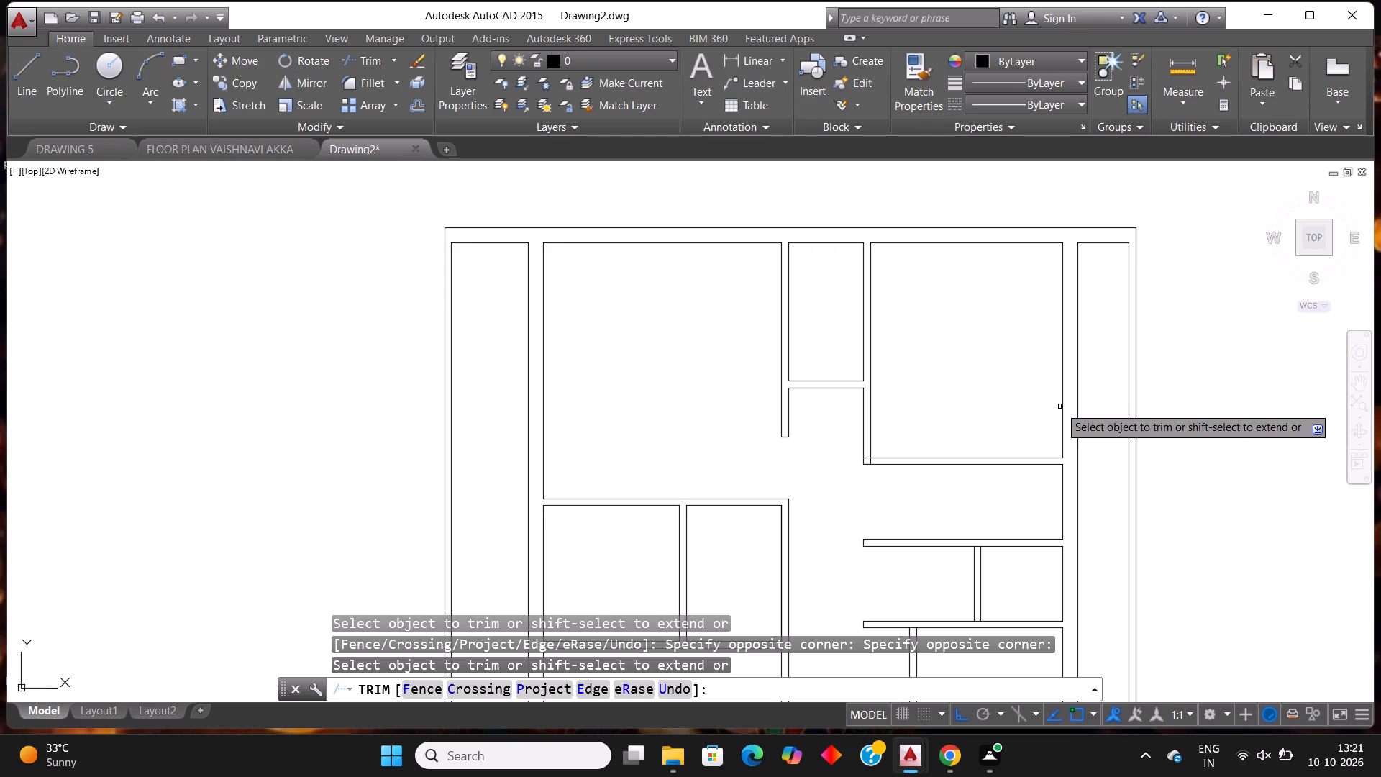
{"action": "key", "text": "Escape"}
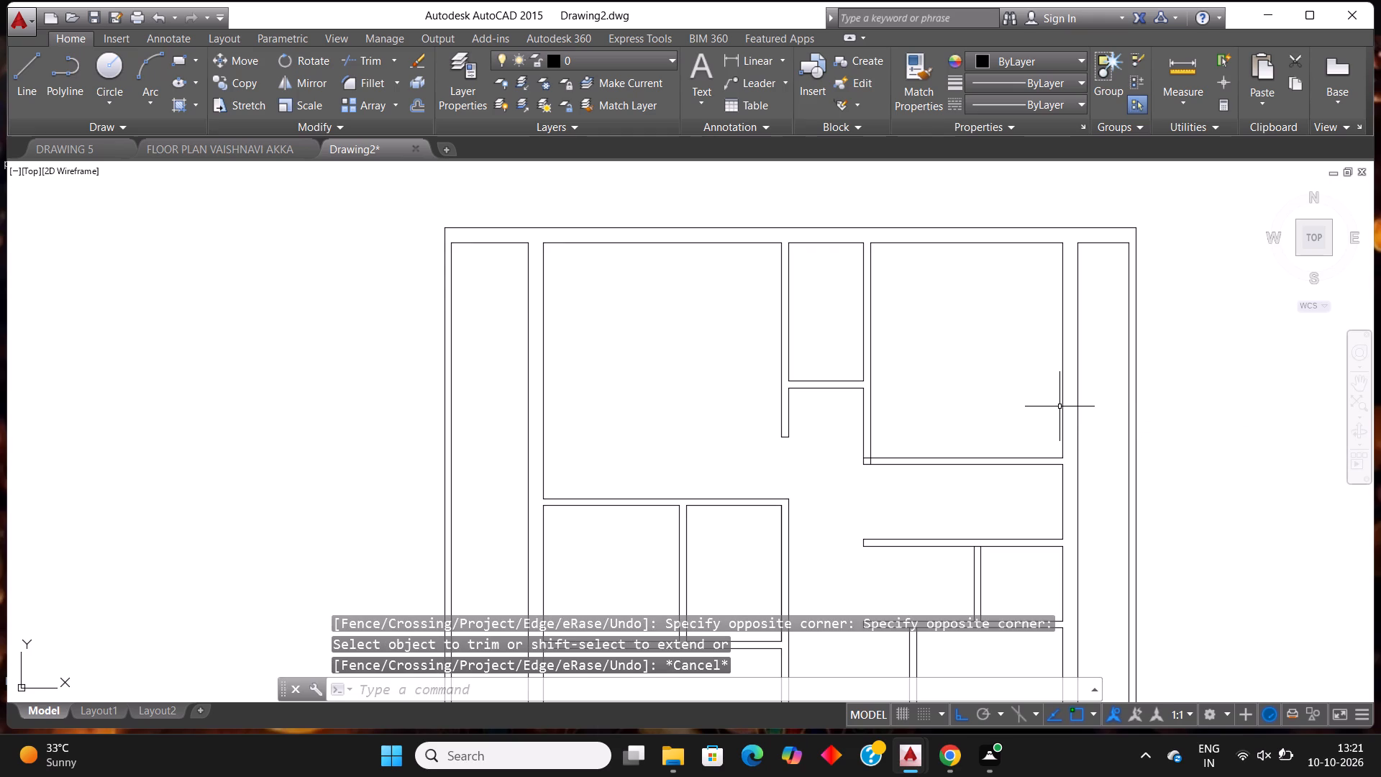
Extend the upper line of the small top room's lower wall across the central vertical wall.
{"action": "type", "text": "ex"}
{"action": "key", "text": "Return"}
{"action": "key", "text": "Return"}
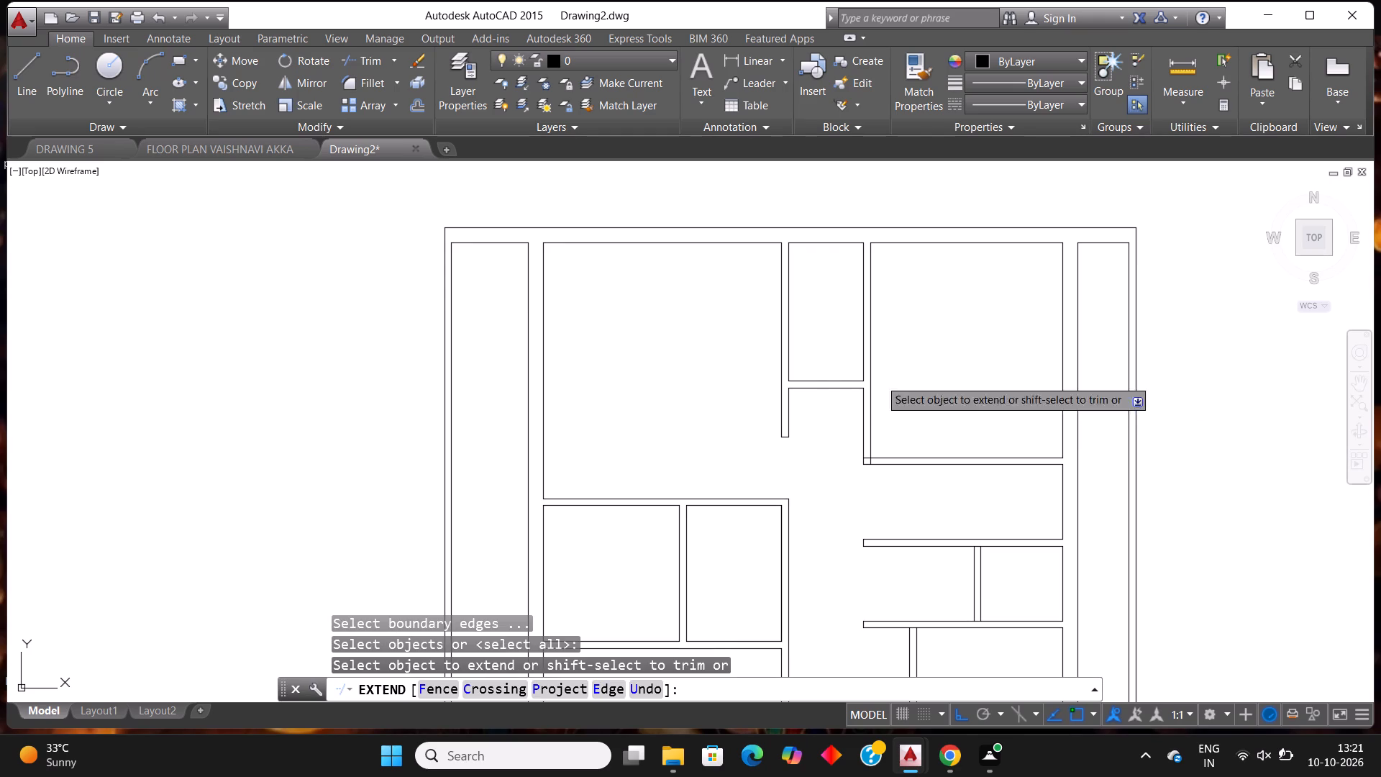
{"action": "left_click", "coordinate": [794, 383]}
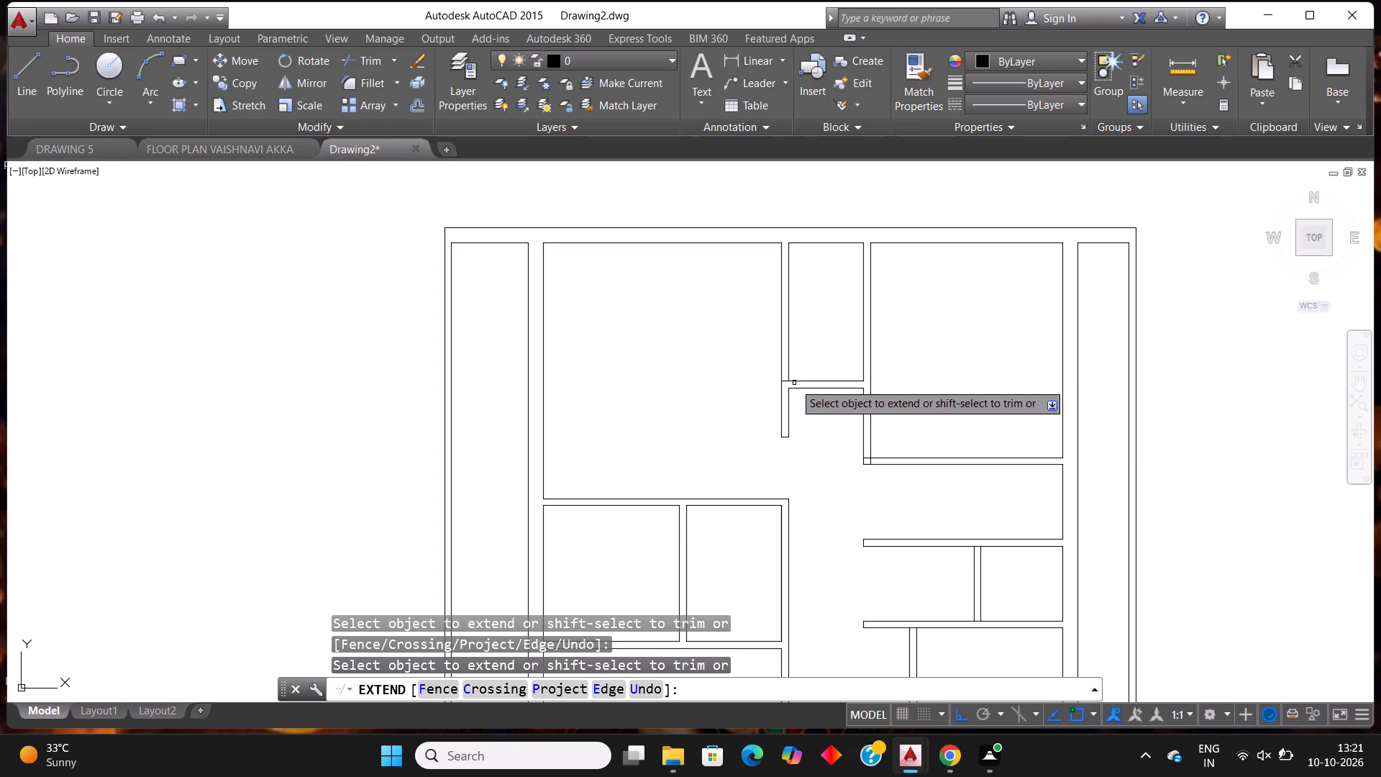
{"action": "key", "text": "Escape"}
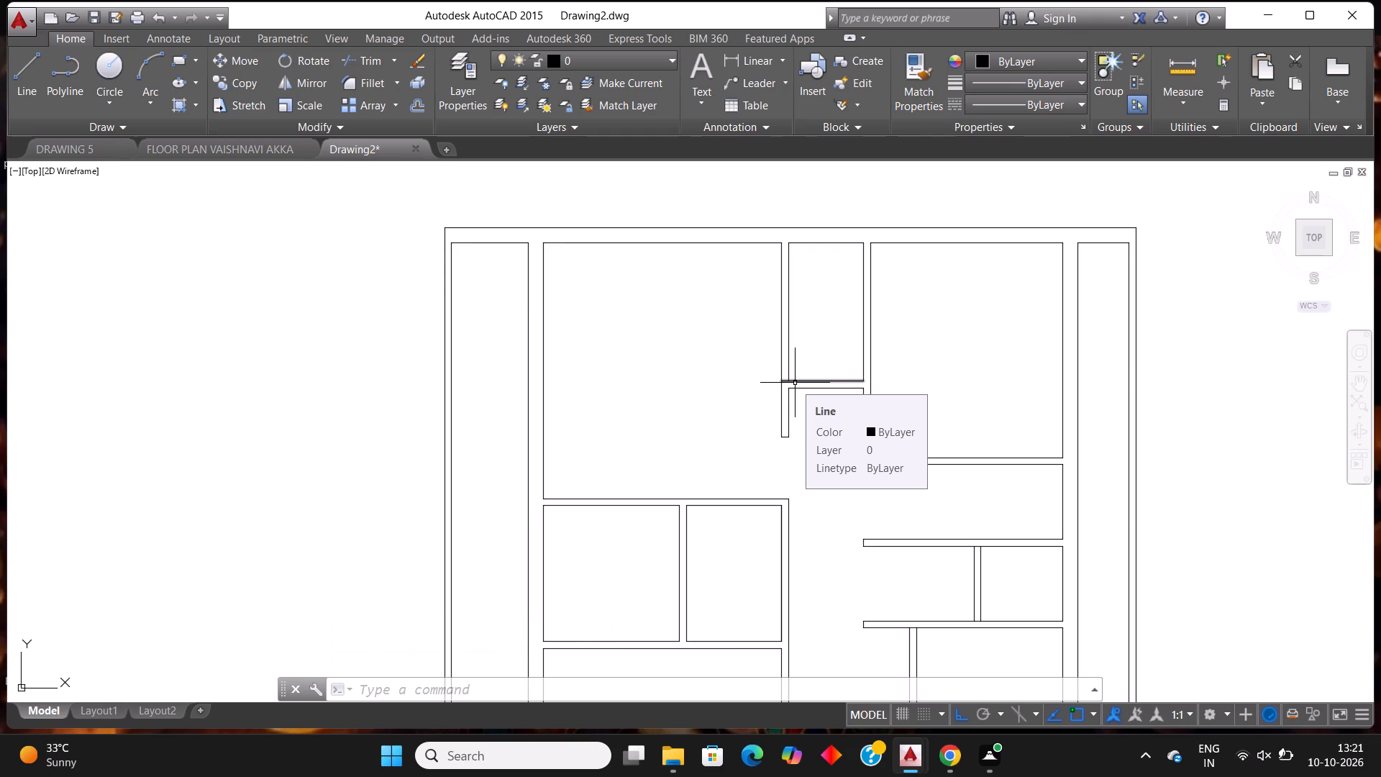
Offset the upper line of the small top room's lower wall 2'6" upward to mark a door opening.
{"action": "scroll", "coordinate": [813, 371], "scroll_direction": "up", "scroll_amount": 1}
{"action": "key", "text": "Escape"}
{"action": "type", "text": "off"}
{"action": "key", "text": "Return"}
{"action": "key", "text": "Return"}
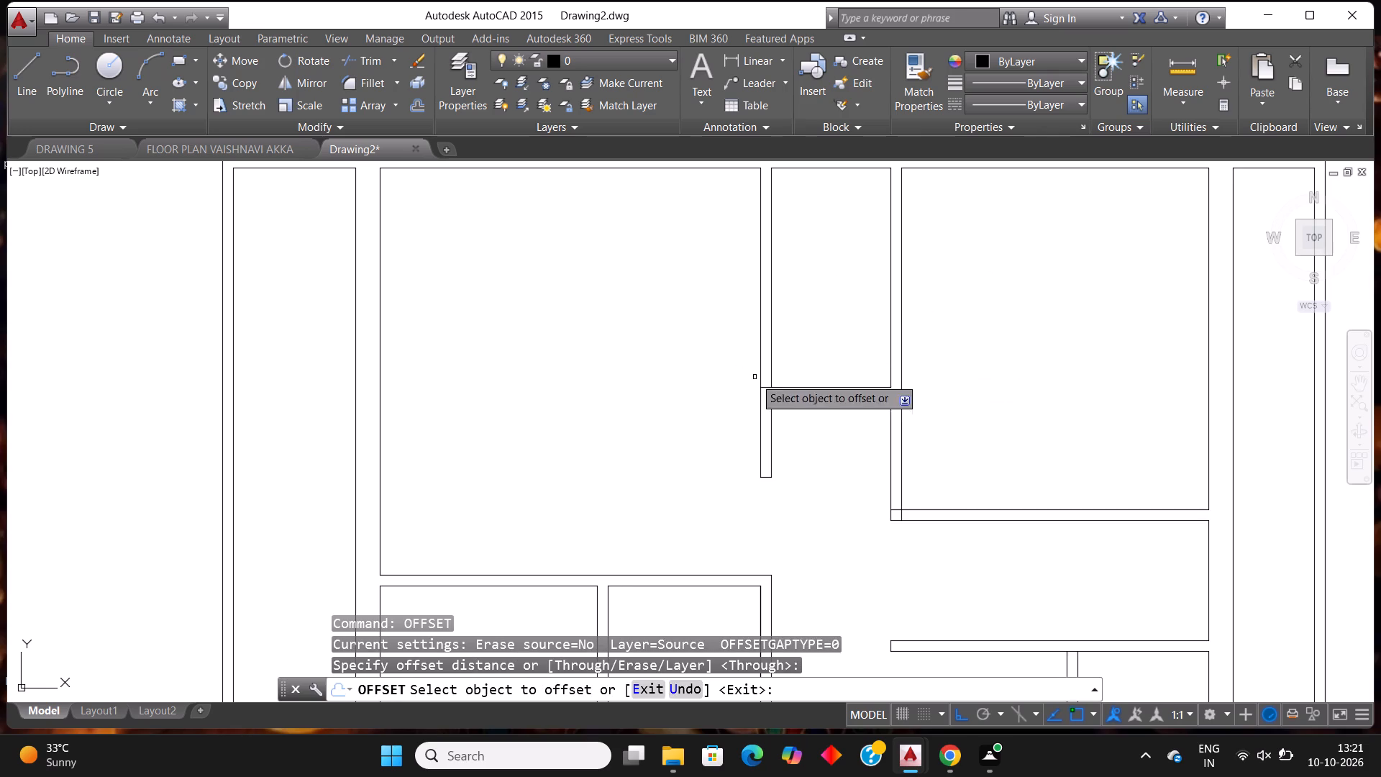
{"action": "left_click", "coordinate": [774, 387]}
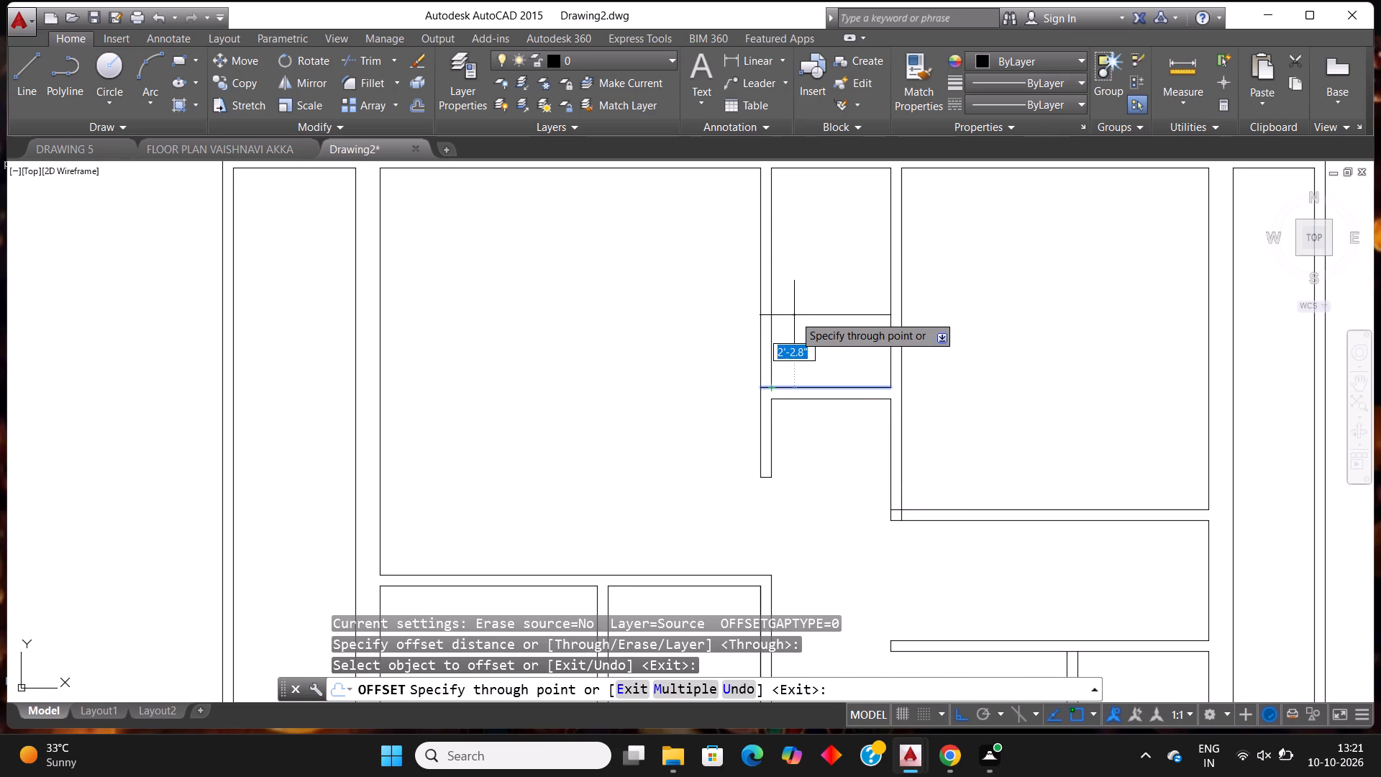
{"action": "type", "text": "2'6\""}
{"action": "key", "text": "Return"}
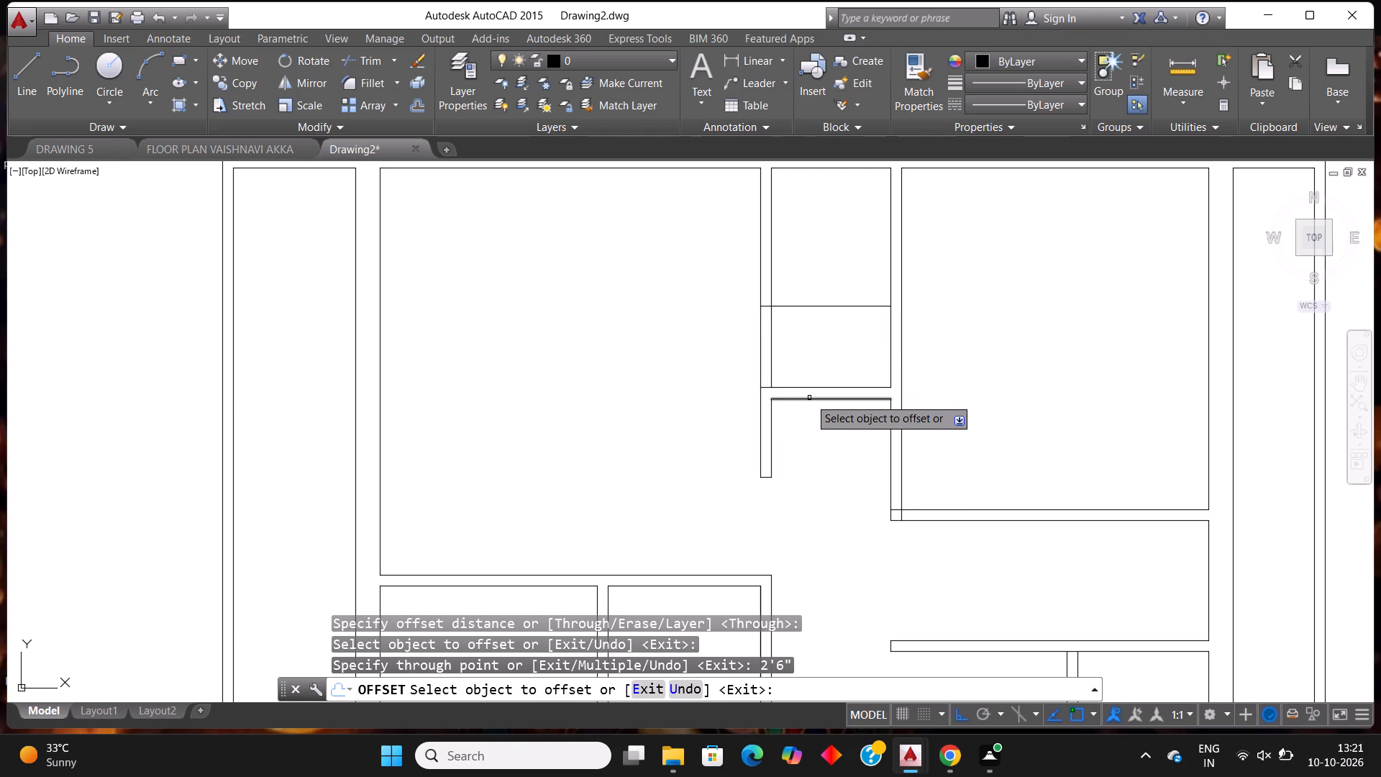
{"action": "key", "text": "Escape"}
Trim the central wall beside the small top room between the door-edge lines and remove the offset line's excess inside the room.
{"action": "type", "text": "tr"}
{"action": "key", "text": "Return"}
{"action": "key", "text": "Return"}
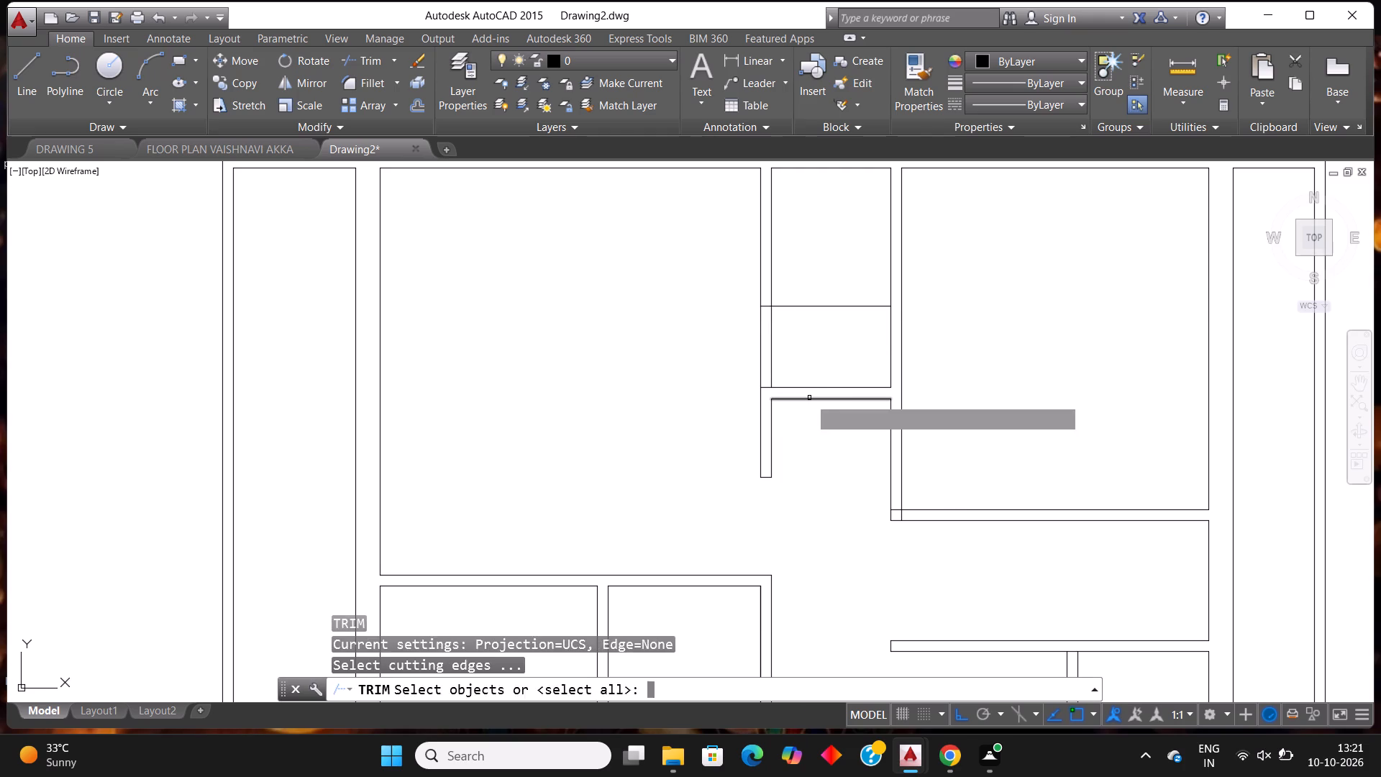
{"action": "left_click", "coordinate": [808, 355]}
{"action": "left_click", "coordinate": [713, 349]}
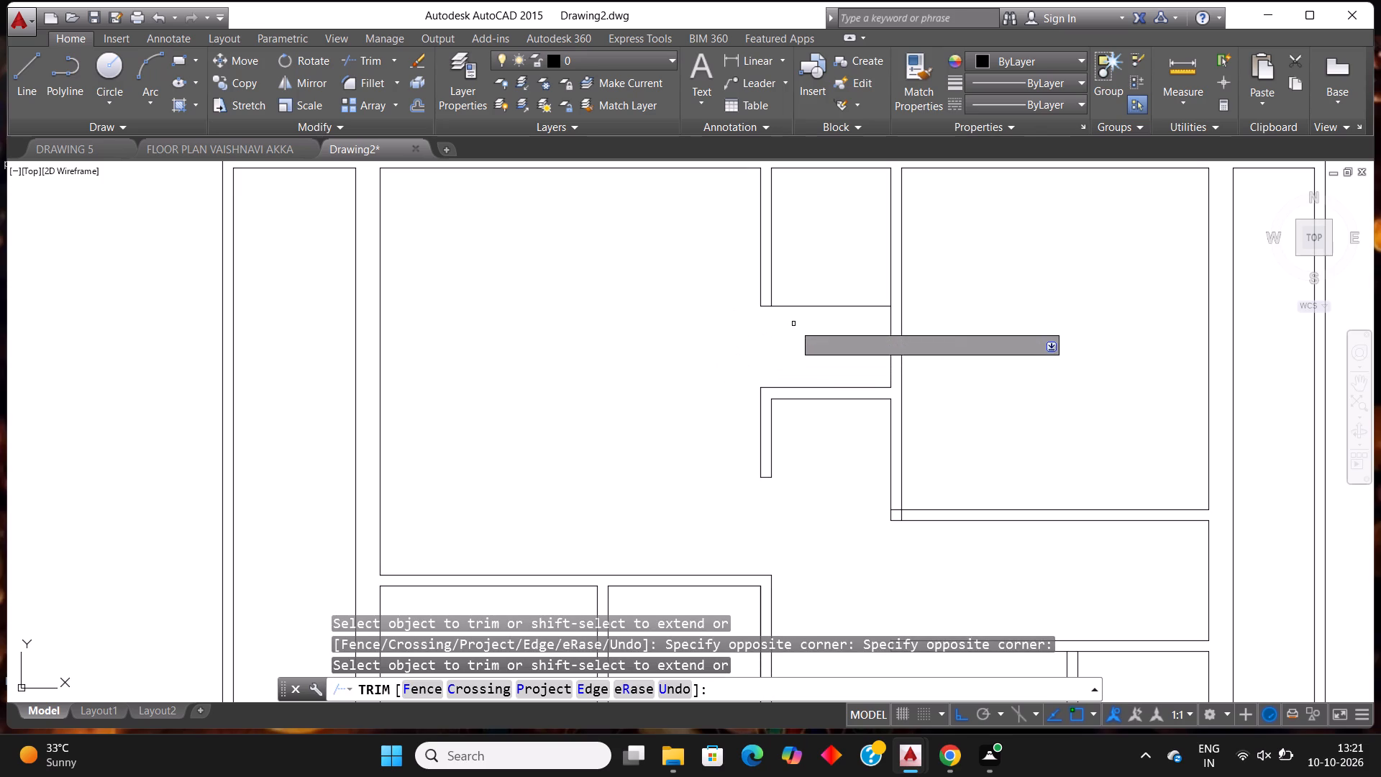
{"action": "left_click", "coordinate": [821, 289]}
{"action": "left_click", "coordinate": [814, 330]}
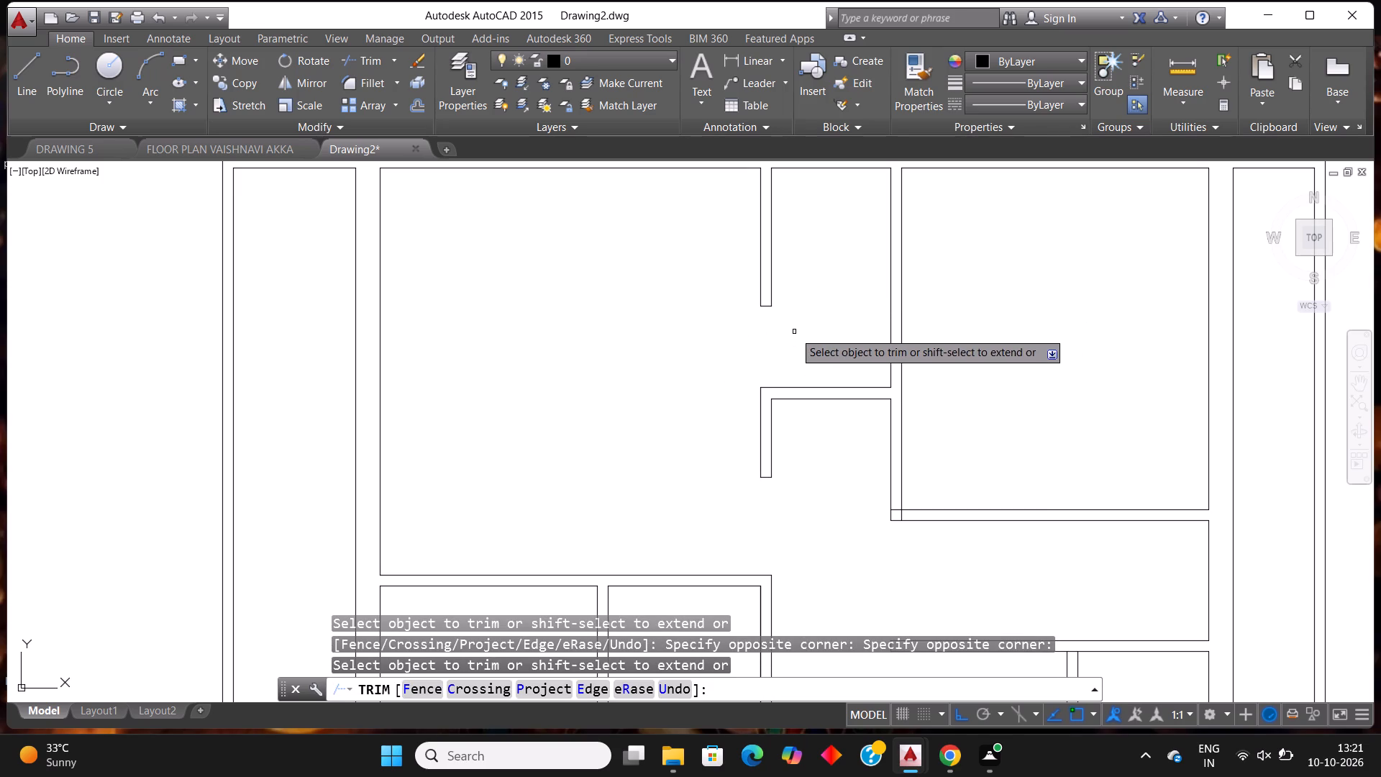
{"action": "key", "text": "Escape"}
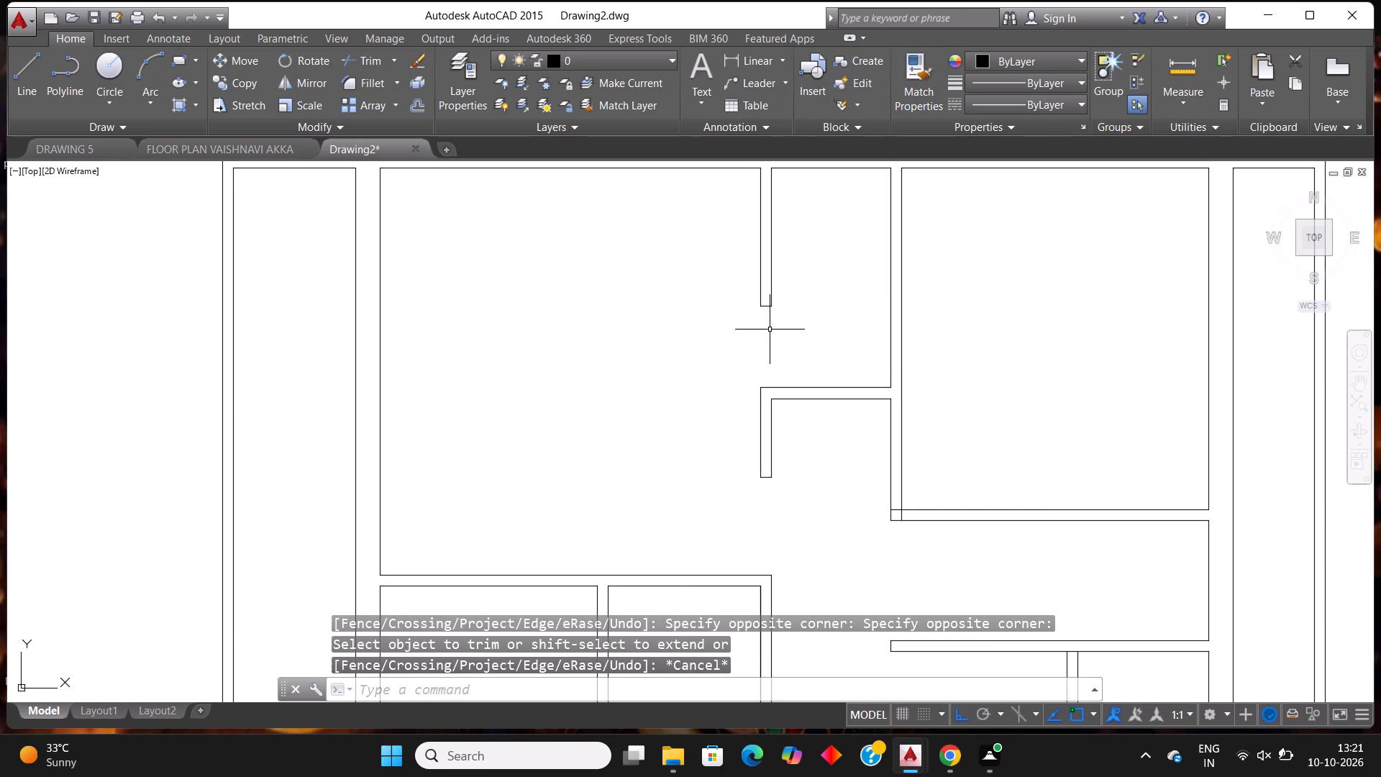
Offset the upper line of the top-right room's lower wall 3' upward to mark a door opening in its left wall.
{"action": "scroll", "coordinate": [740, 309], "scroll_direction": "down", "scroll_amount": 1}
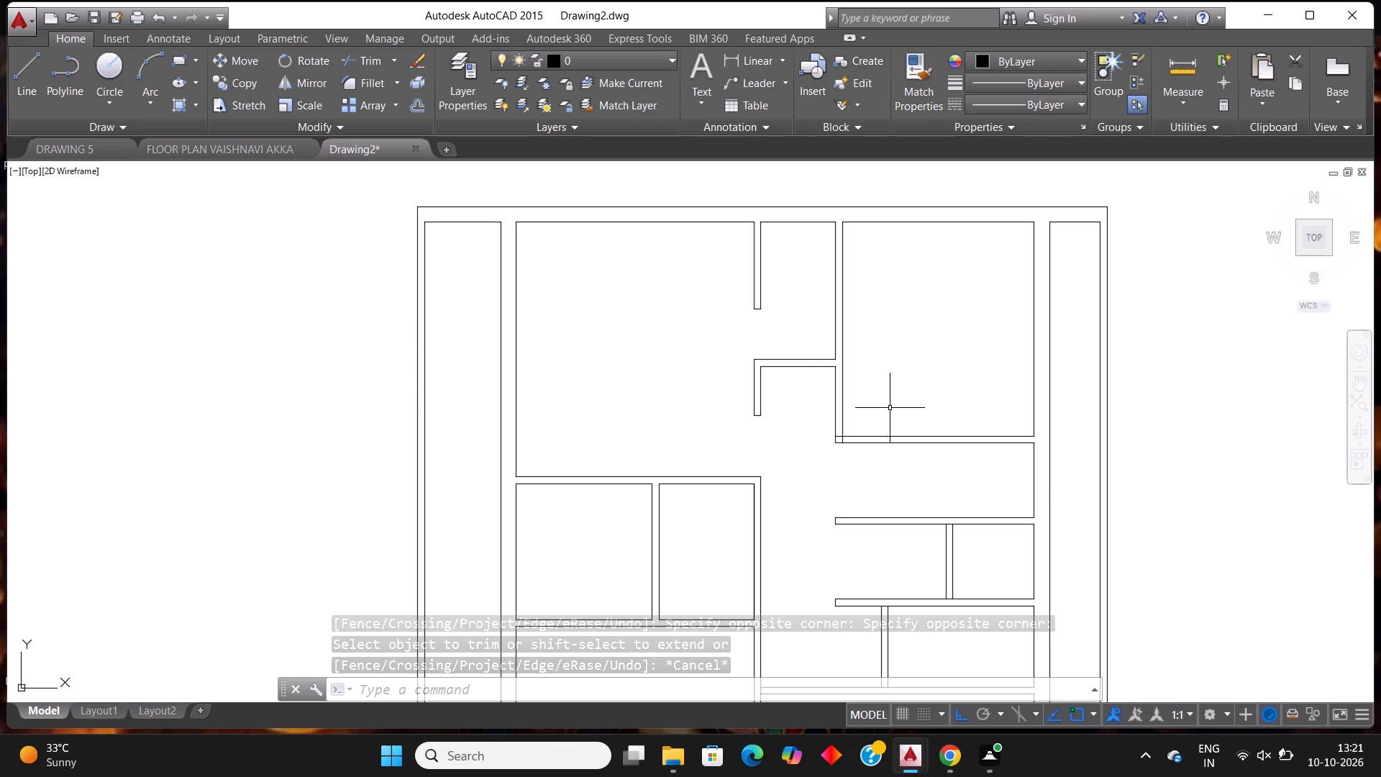
{"action": "scroll", "coordinate": [889, 463], "scroll_direction": "up", "scroll_amount": 1}
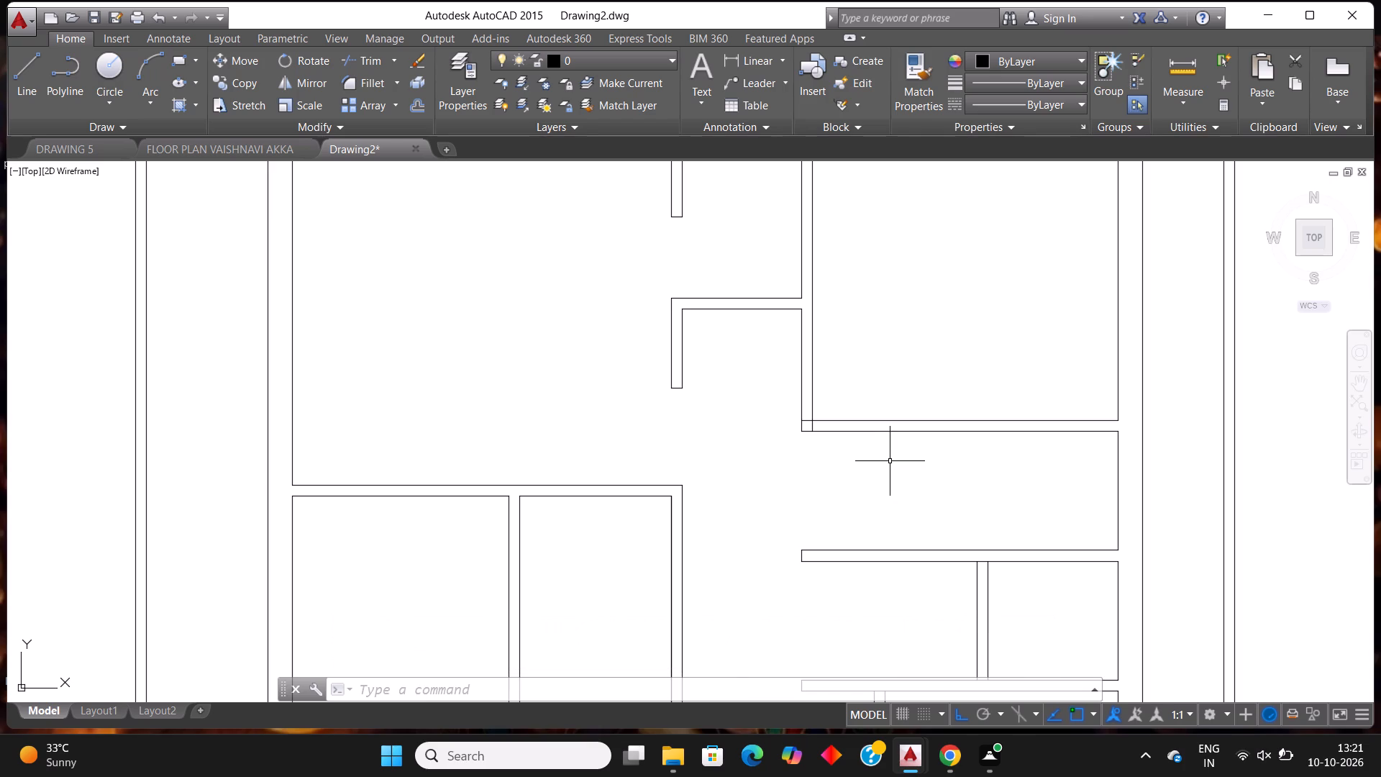
{"action": "key", "text": "Escape"}
{"action": "type", "text": "off"}
{"action": "key", "text": "Return"}
{"action": "key", "text": "Return"}
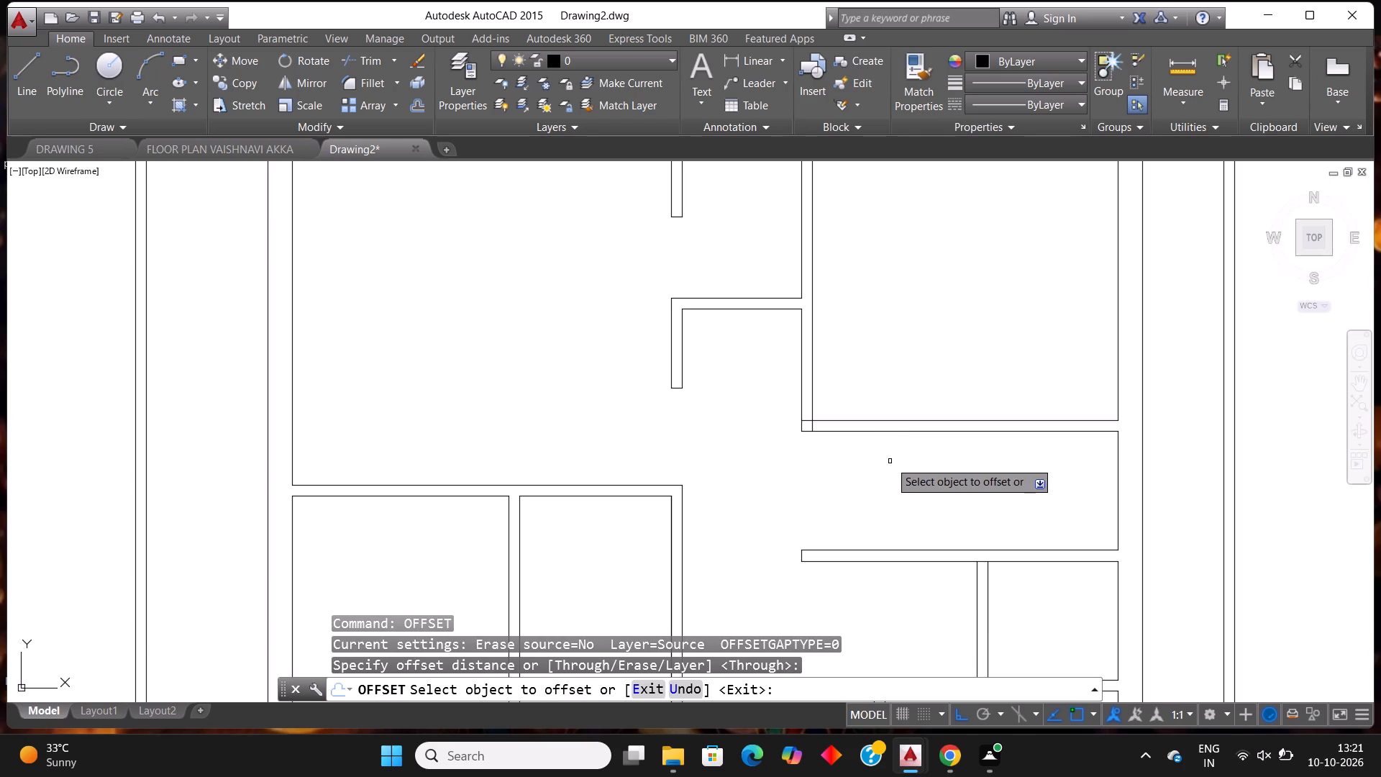
{"action": "left_click", "coordinate": [869, 421]}
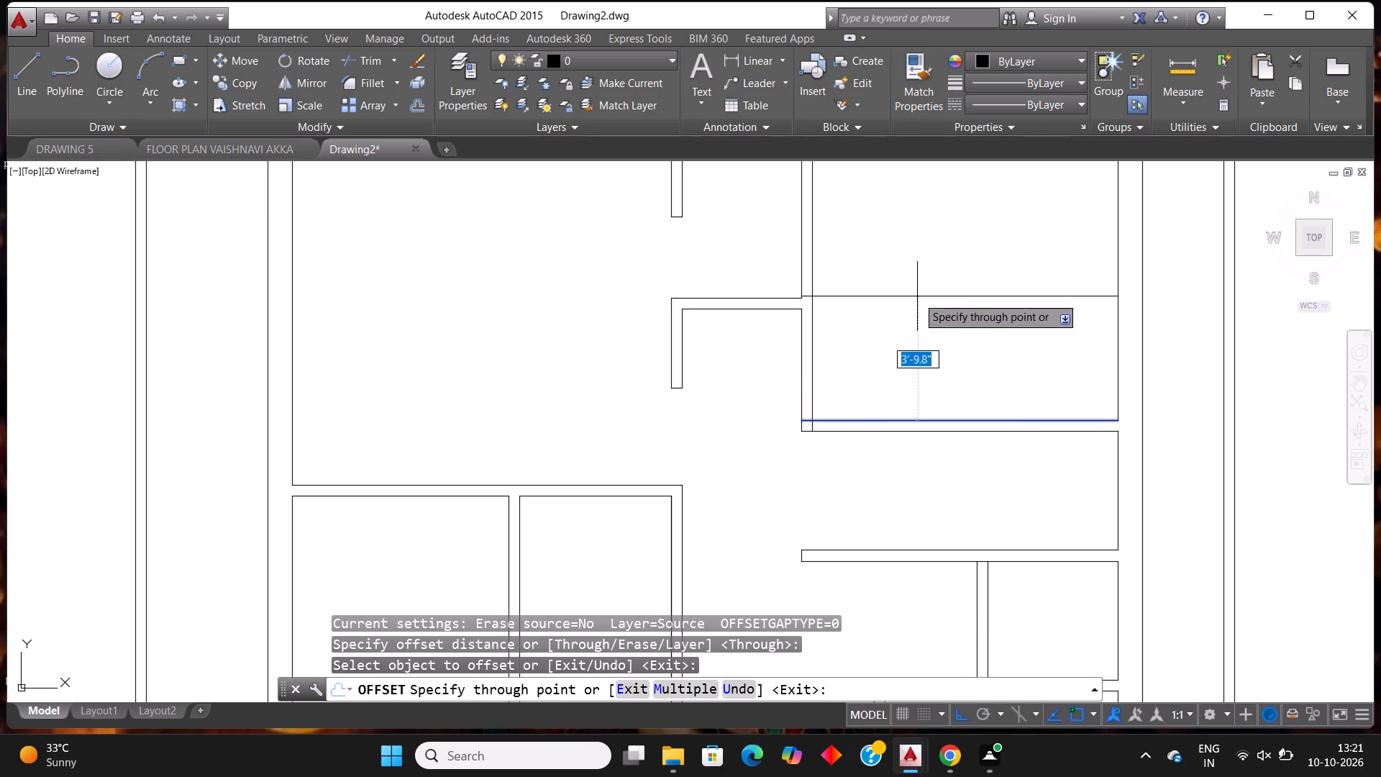
{"action": "key", "text": "3"}
{"action": "key", "text": "apostrophe"}
{"action": "key", "text": "Return"}
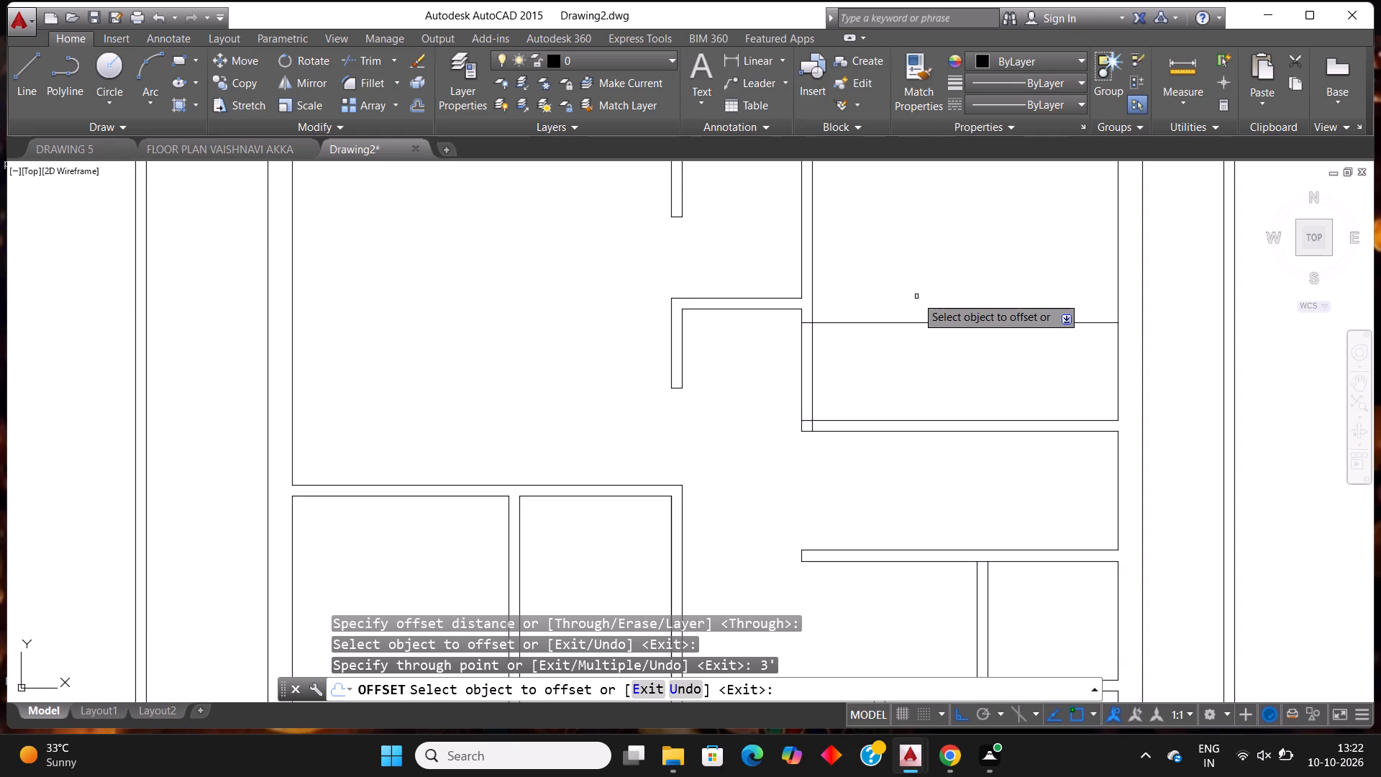
{"action": "key", "text": "Escape"}
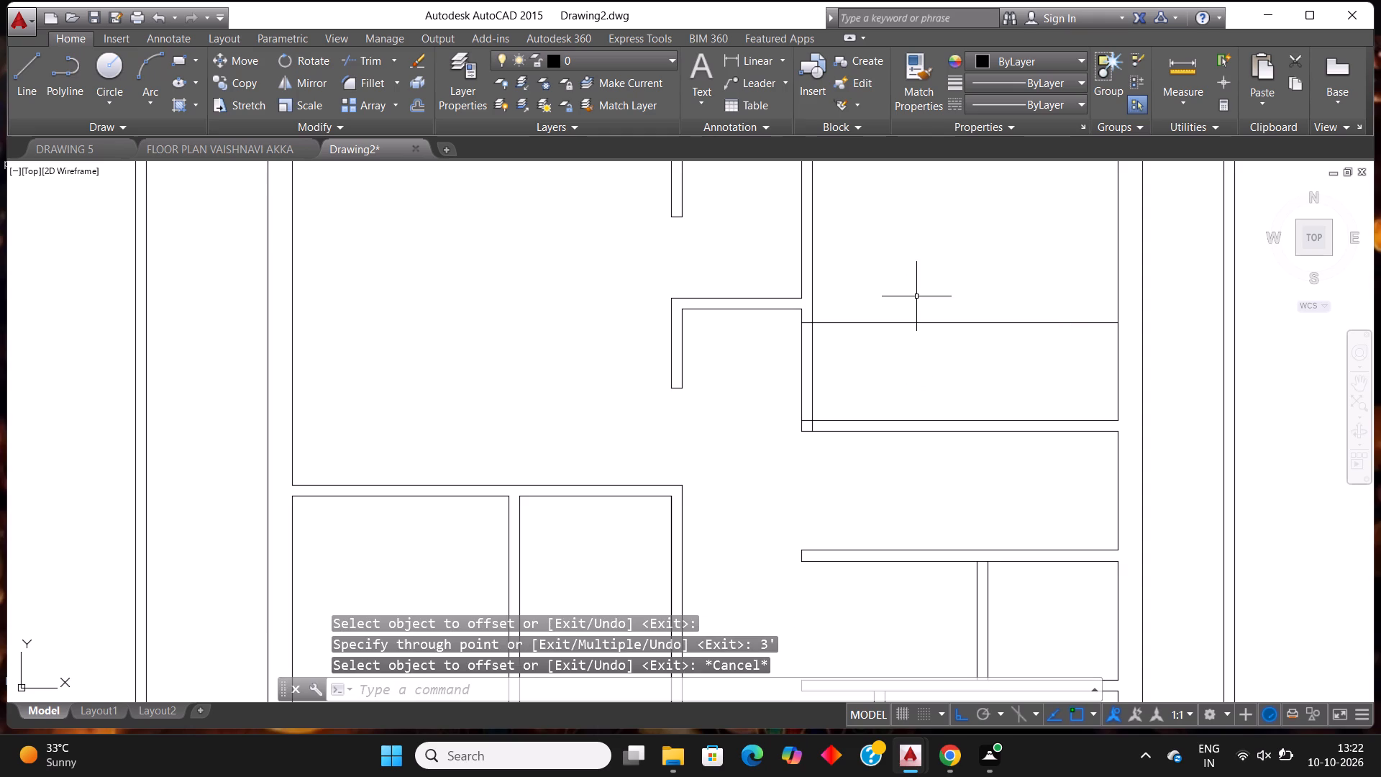
Trim the top-right room's left wall between the door-edge lines and remove the offset line's excess across the room.
{"action": "type", "text": "tr"}
{"action": "key", "text": "Return"}
{"action": "key", "text": "Return"}
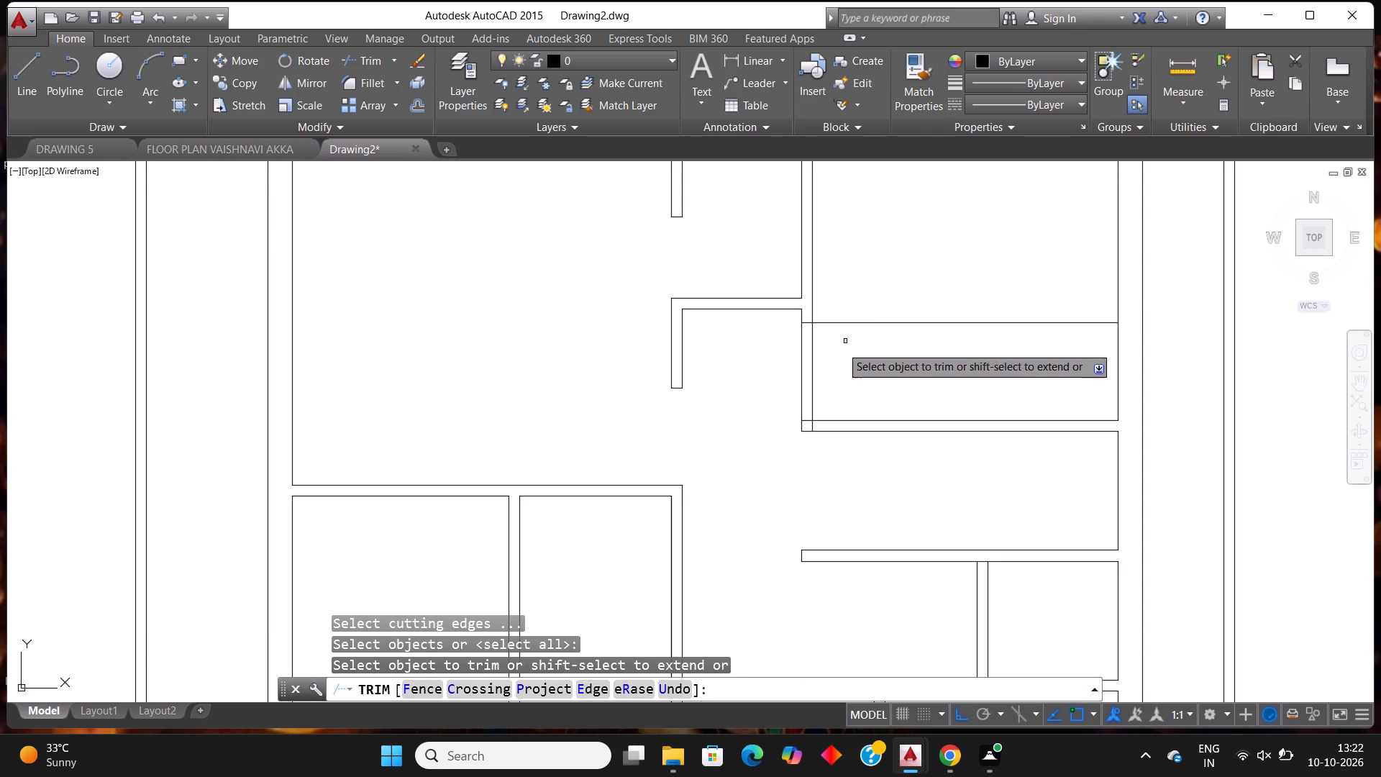
{"action": "left_click", "coordinate": [778, 367]}
{"action": "left_click", "coordinate": [883, 340]}
{"action": "left_click", "coordinate": [897, 285]}
{"action": "left_click", "coordinate": [898, 360]}
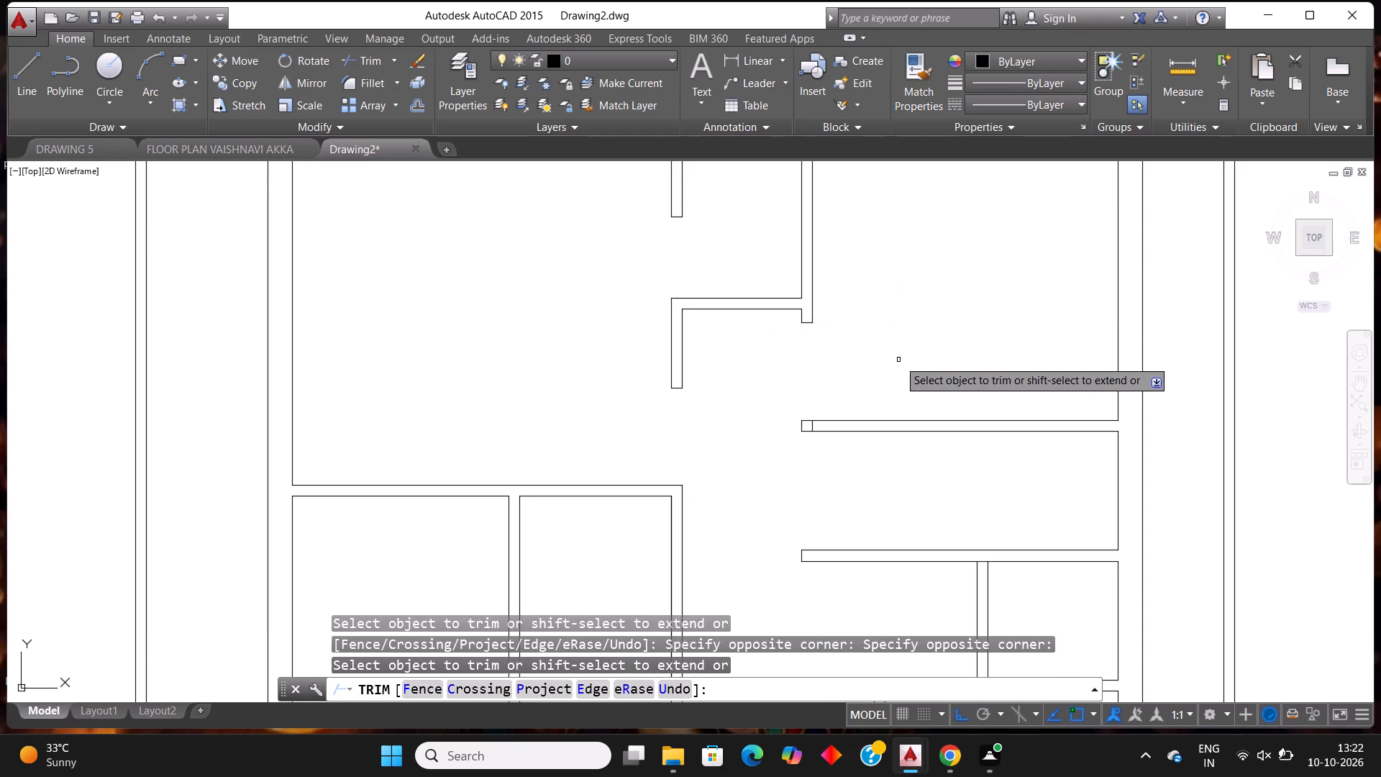
Erase the leftover short vertical line near the left end of the top-right room's lower wall.
{"action": "scroll", "coordinate": [905, 349], "scroll_direction": "down", "scroll_amount": 1}
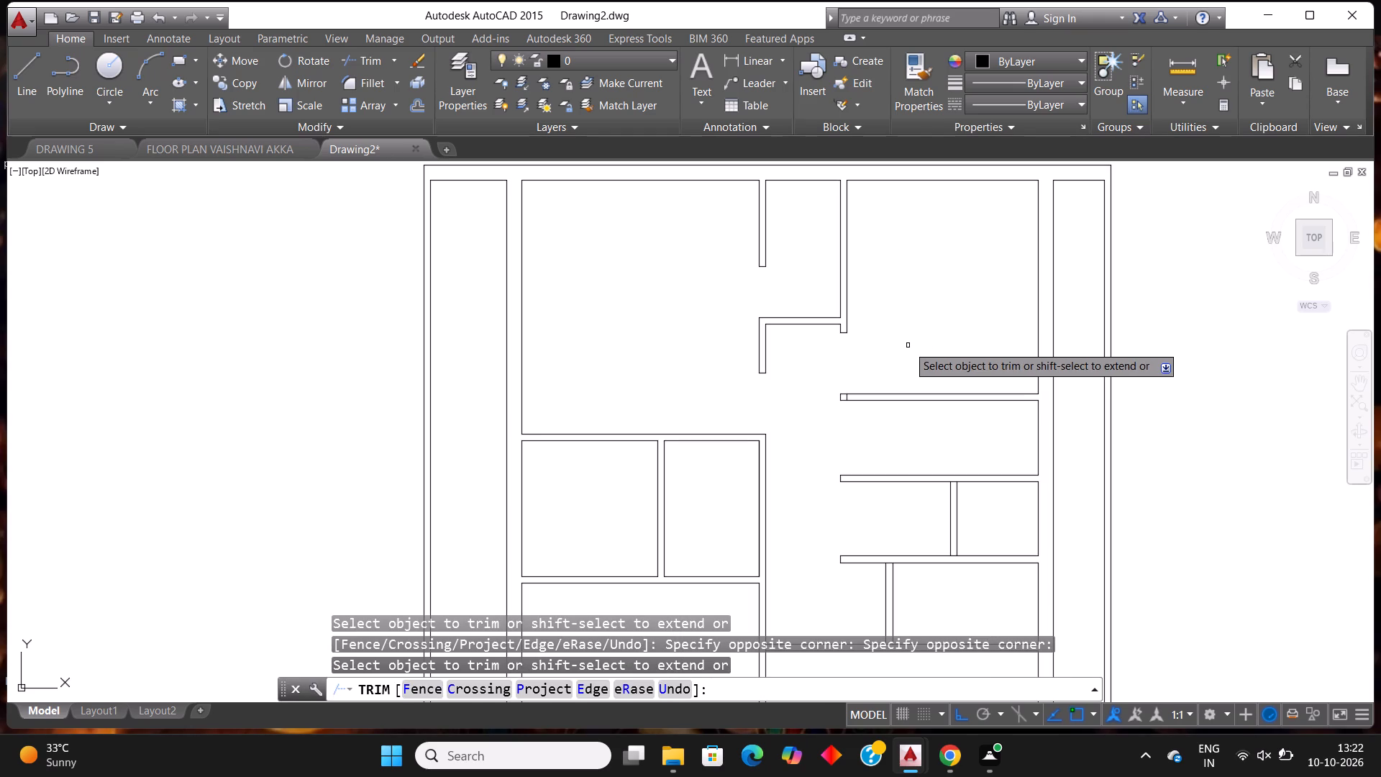
{"action": "scroll", "coordinate": [908, 345], "scroll_direction": "down", "scroll_amount": 2}
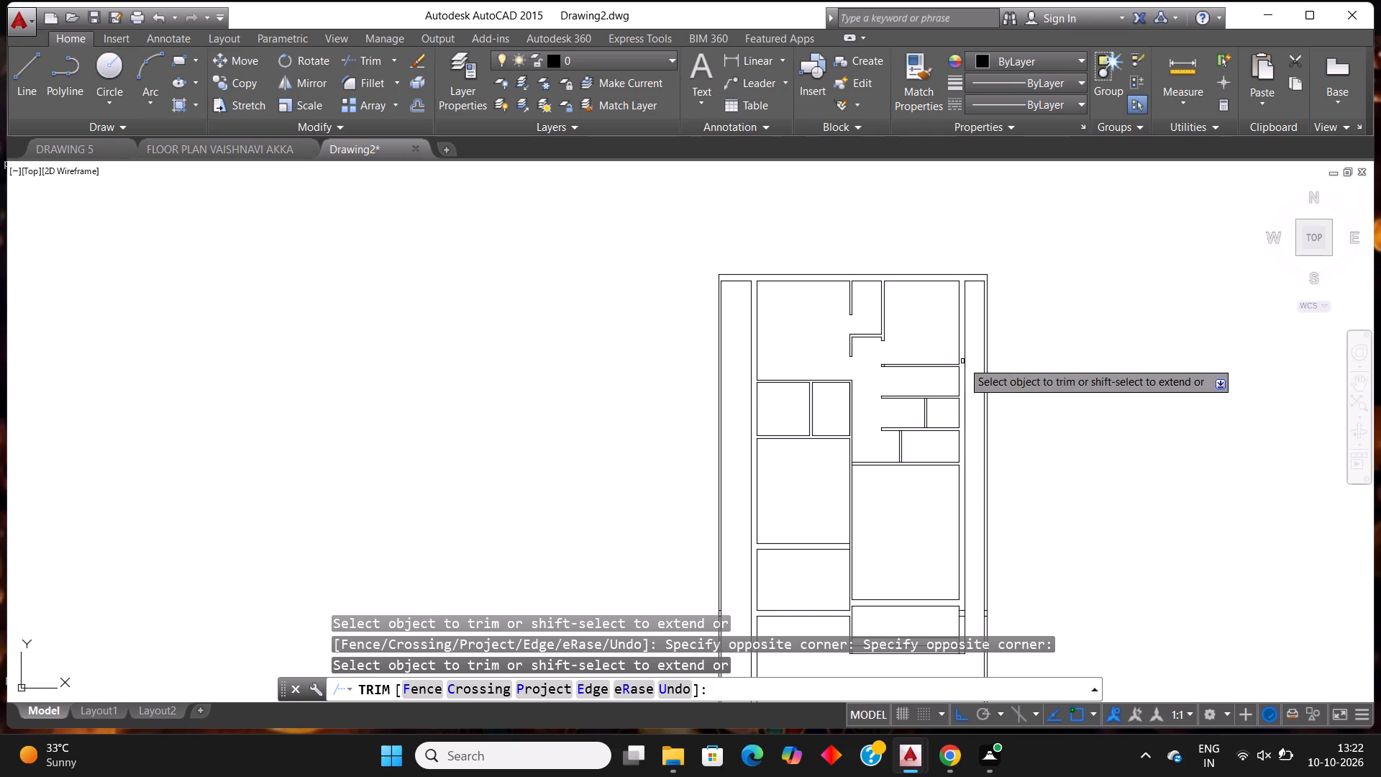
{"action": "scroll", "coordinate": [891, 363], "scroll_direction": "up", "scroll_amount": 3}
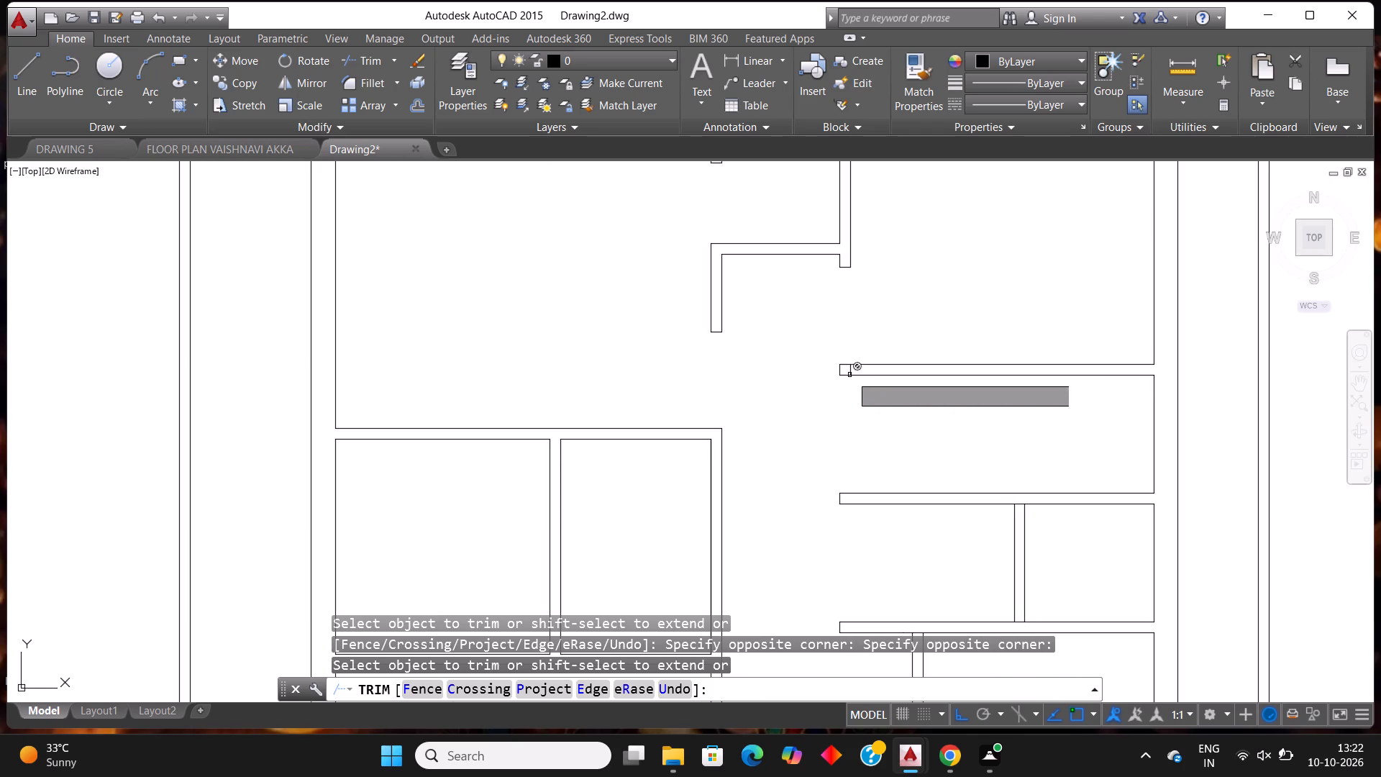
{"action": "scroll", "coordinate": [851, 373], "scroll_direction": "up", "scroll_amount": 1}
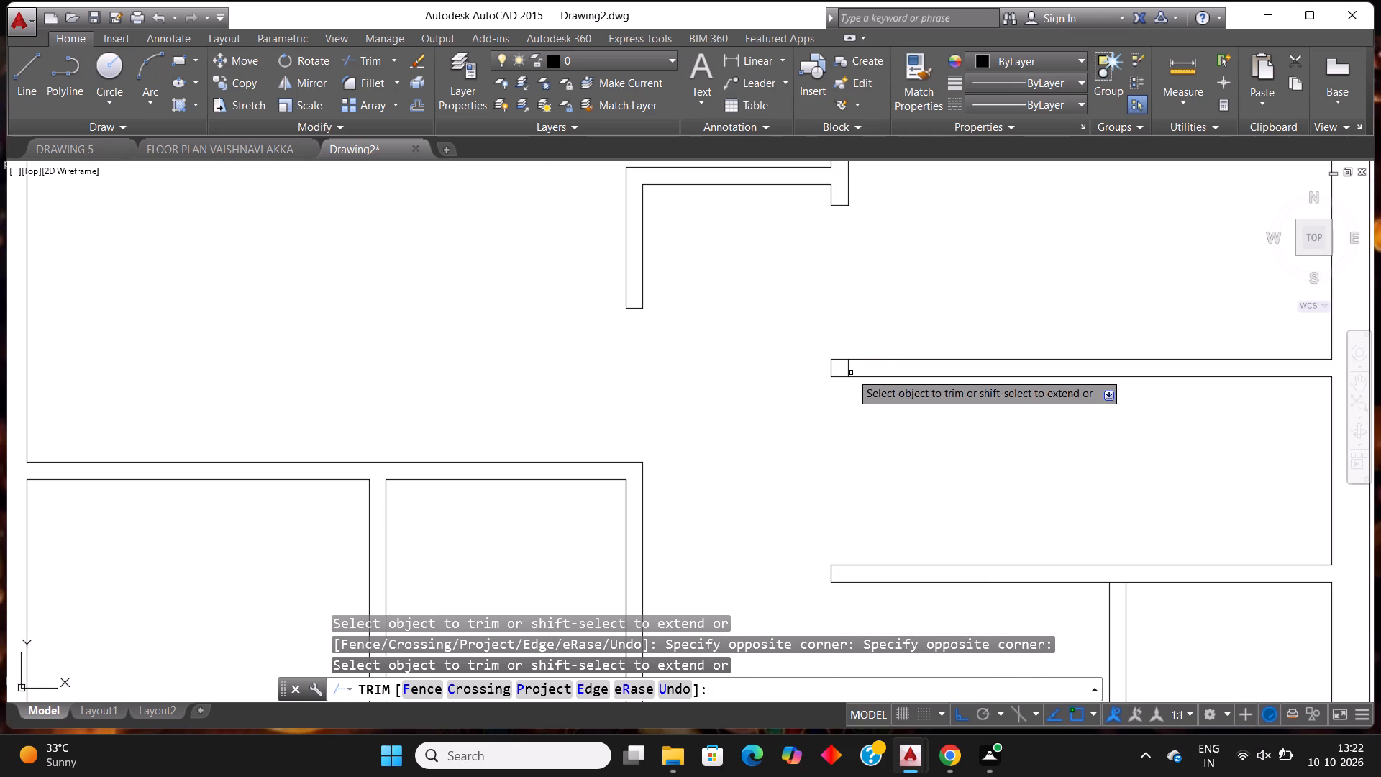
{"action": "key", "text": "Escape"}
{"action": "left_click", "coordinate": [851, 373]}
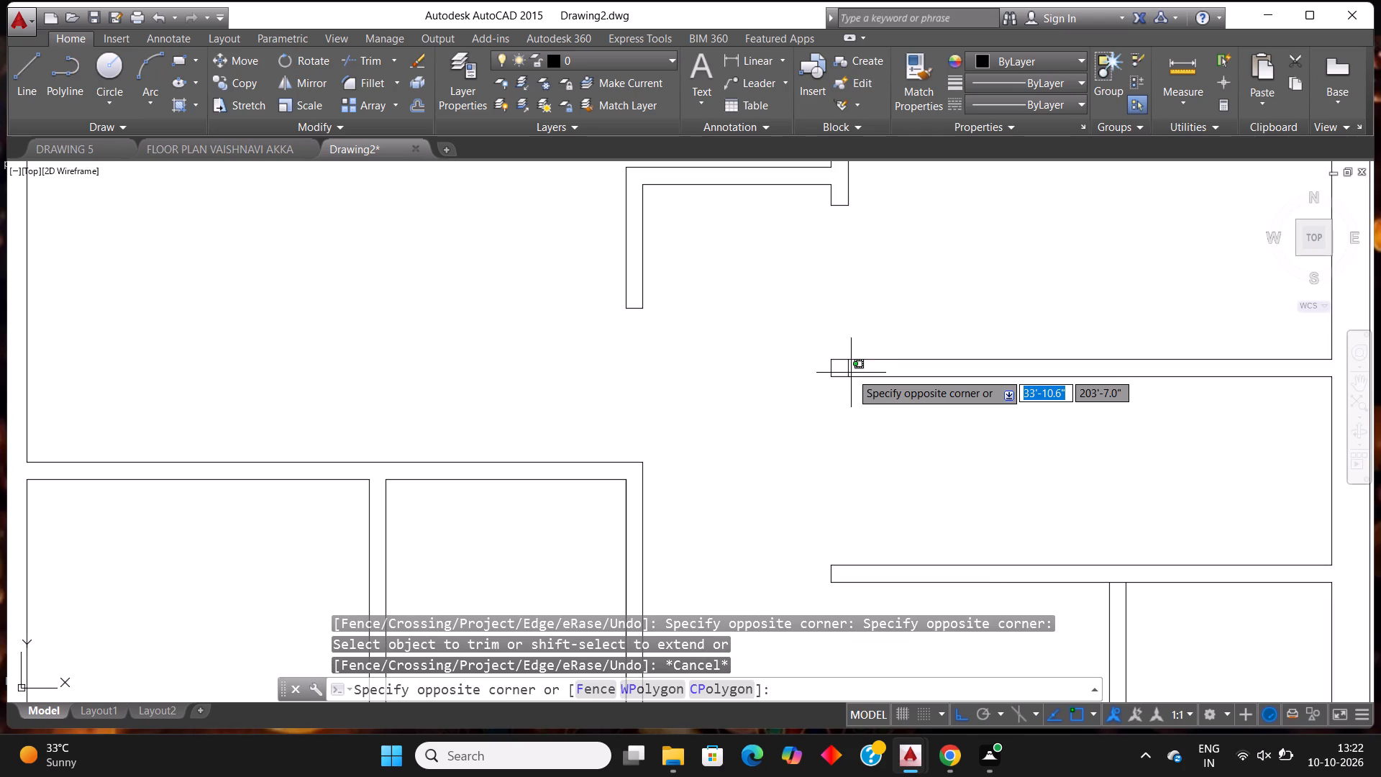
{"action": "left_click", "coordinate": [851, 373]}
{"action": "left_click", "coordinate": [849, 372]}
{"action": "key", "text": "Delete"}
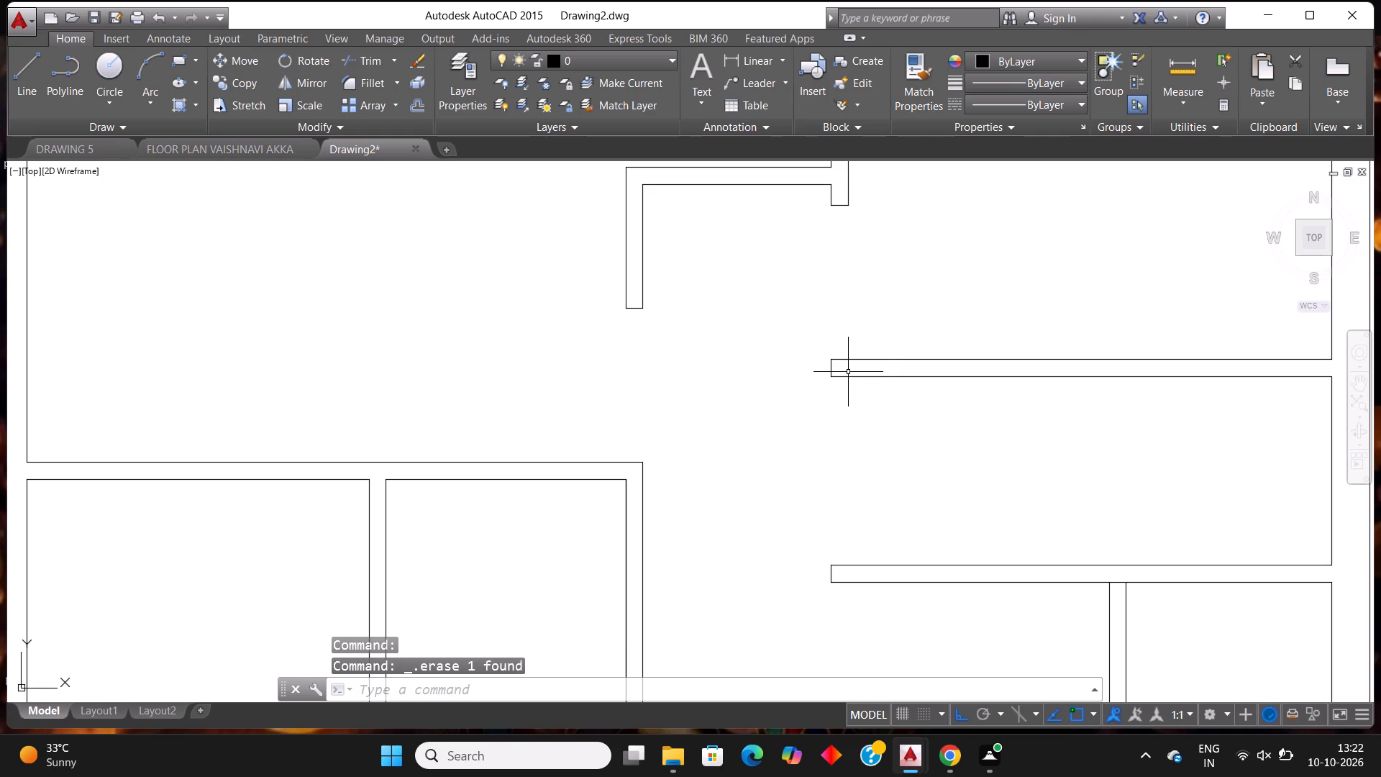
Examine the overall floor plan layout and the walls still without door openings.
{"action": "scroll", "coordinate": [667, 447], "scroll_direction": "down", "scroll_amount": 3}
{"action": "scroll", "coordinate": [717, 417], "scroll_direction": "down", "scroll_amount": 1}
{"action": "scroll", "coordinate": [683, 475], "scroll_direction": "up", "scroll_amount": 2}
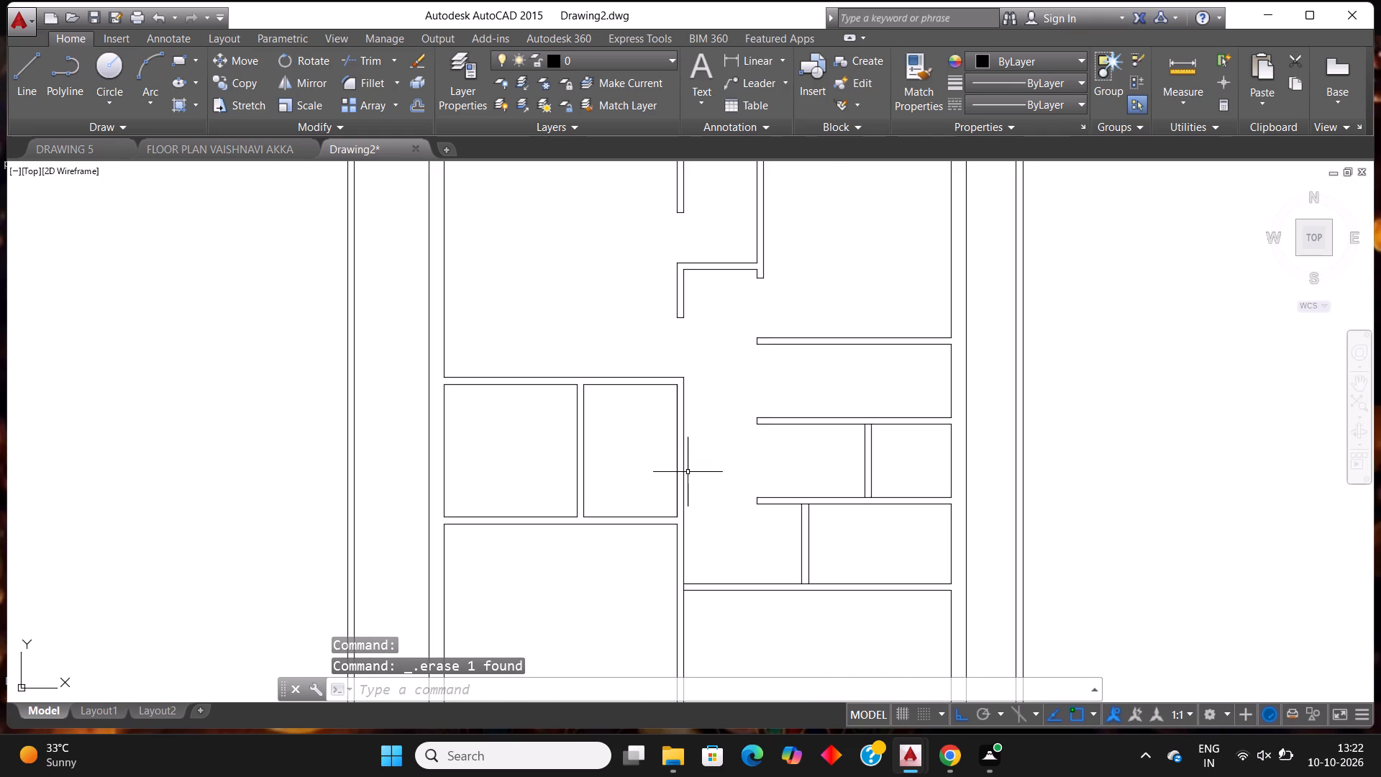
{"action": "scroll", "coordinate": [708, 460], "scroll_direction": "down", "scroll_amount": 3}
{"action": "scroll", "coordinate": [775, 519], "scroll_direction": "up", "scroll_amount": 1}
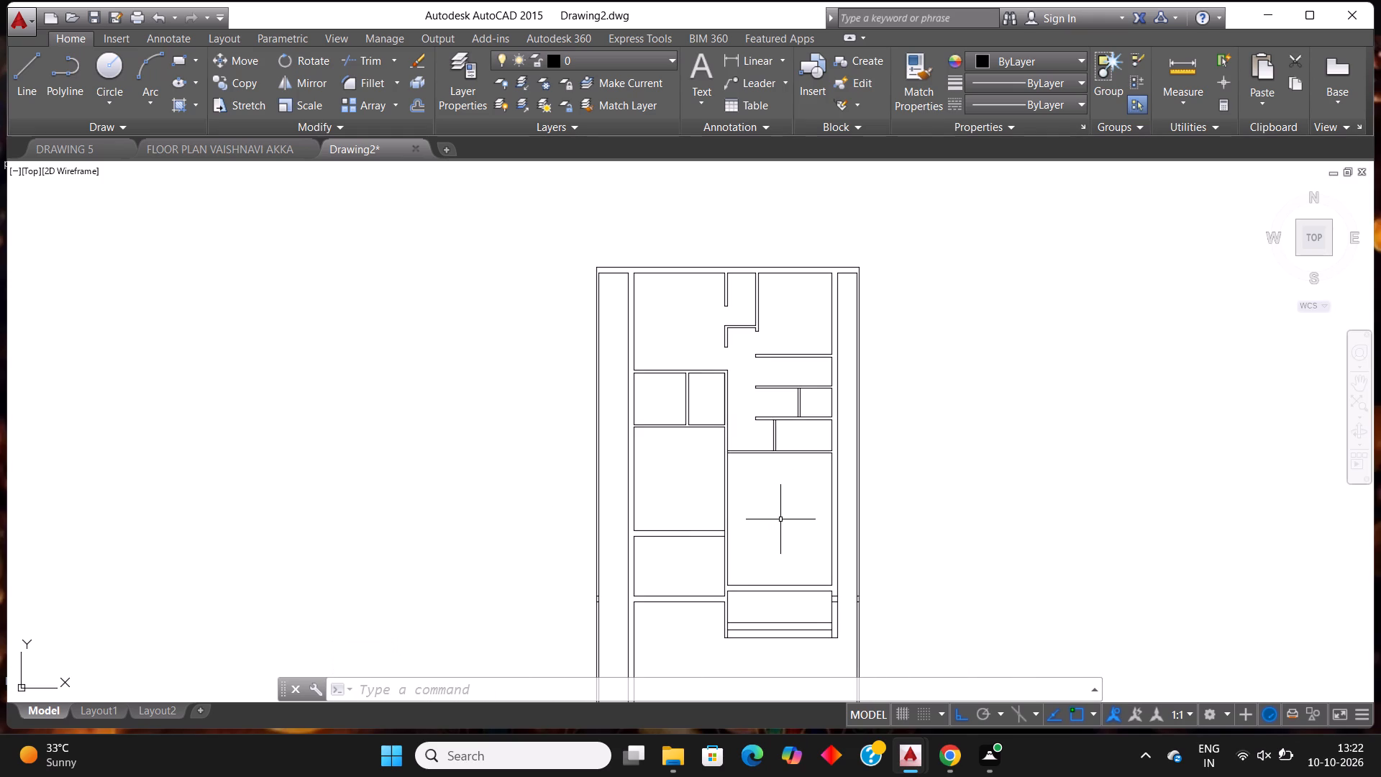
{"action": "key", "text": "Escape"}
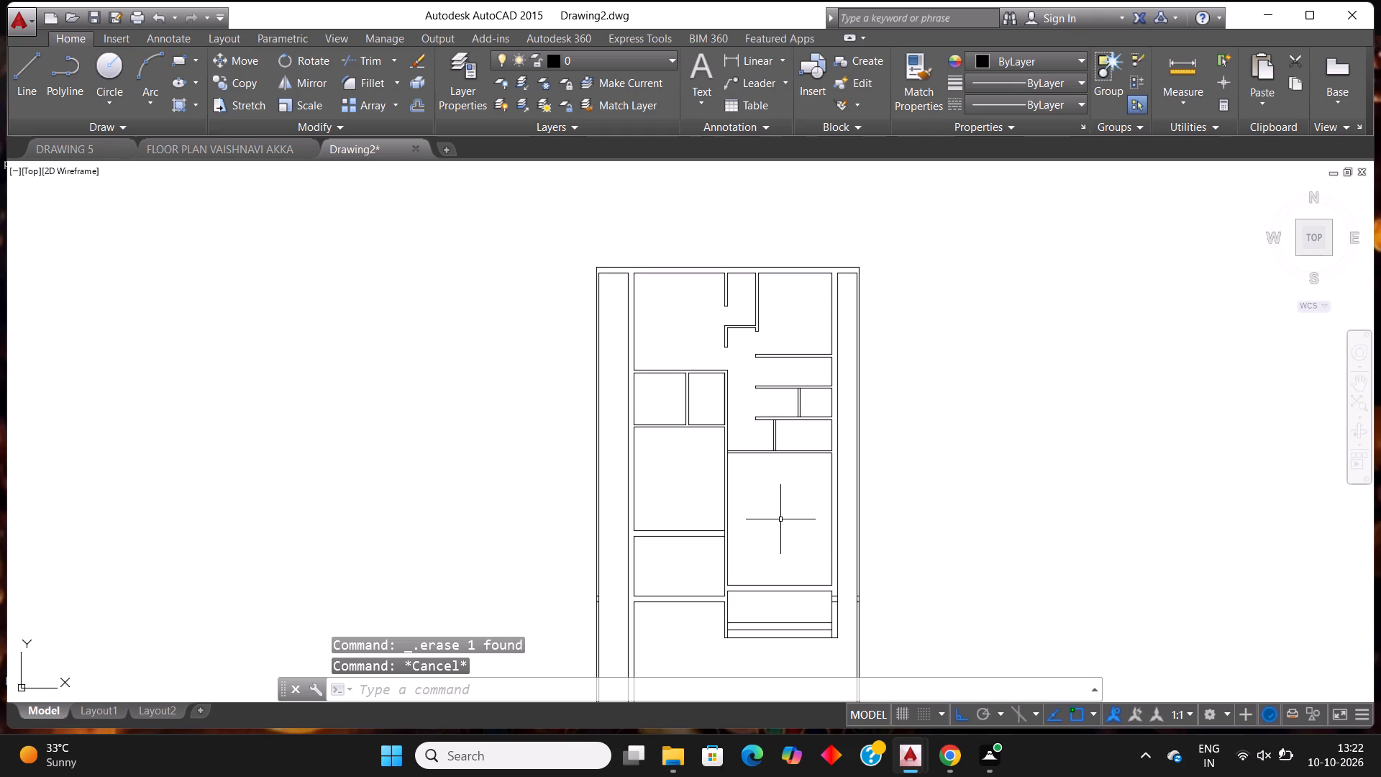
{"action": "scroll", "coordinate": [674, 467], "scroll_direction": "up", "scroll_amount": 2}
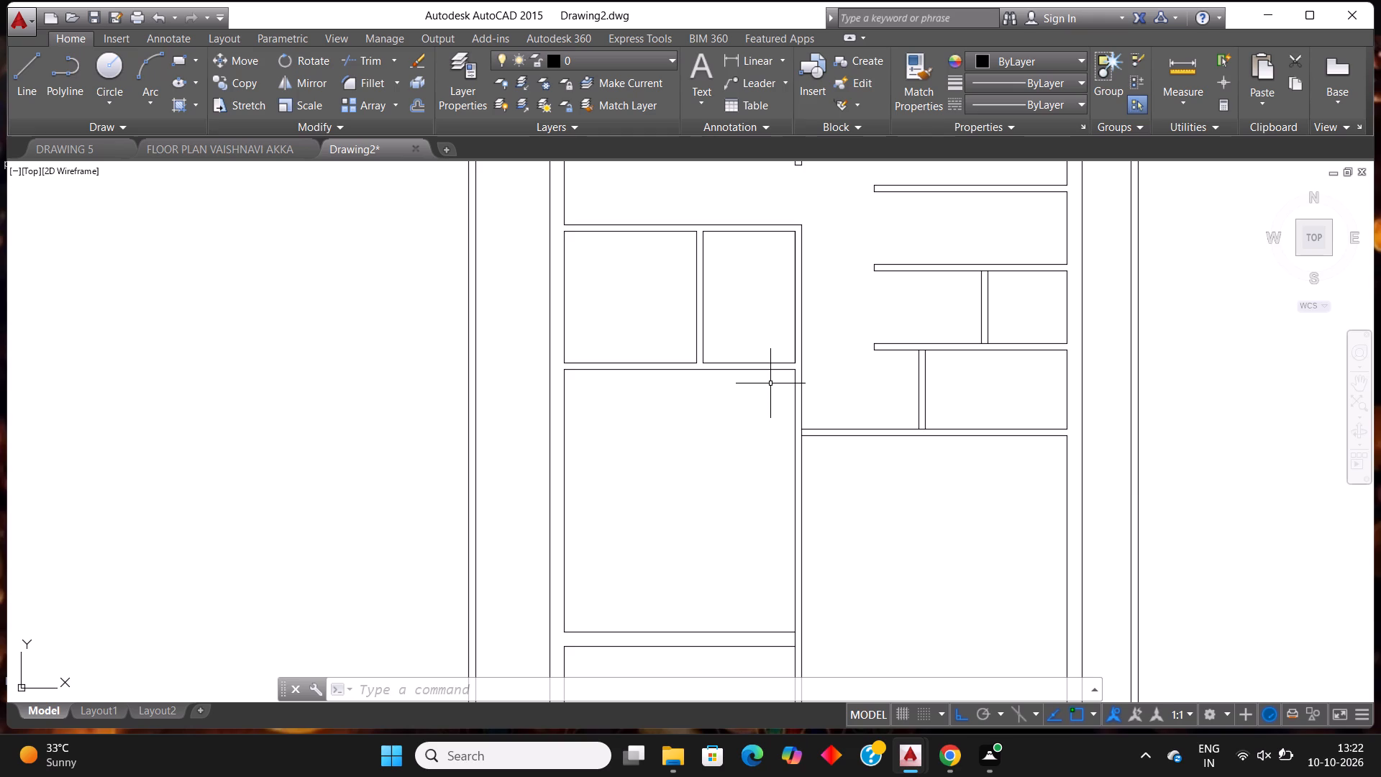
{"action": "scroll", "coordinate": [725, 235], "scroll_direction": "down", "scroll_amount": 2}
{"action": "scroll", "coordinate": [880, 153], "scroll_direction": "down", "scroll_amount": 4}
{"action": "scroll", "coordinate": [972, 189], "scroll_direction": "down", "scroll_amount": 2}
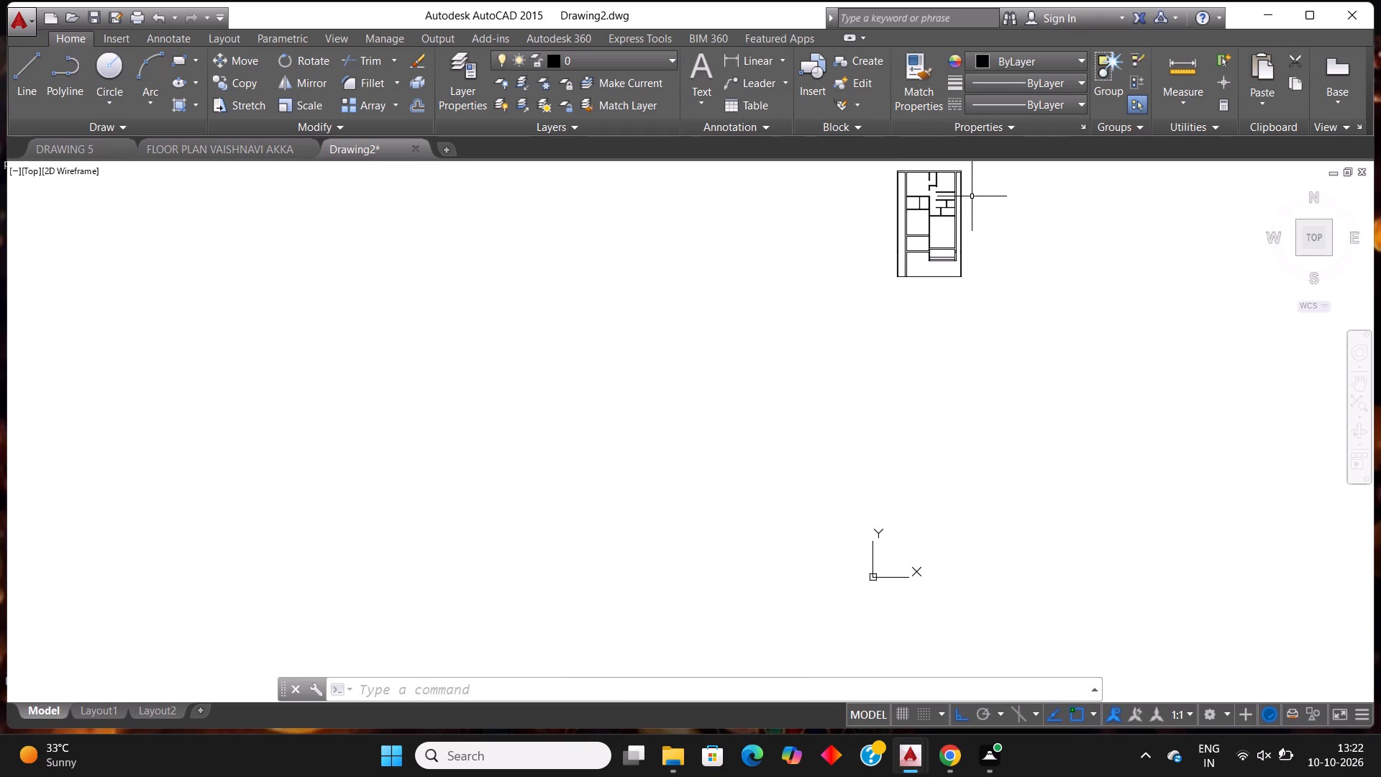
{"action": "scroll", "coordinate": [982, 181], "scroll_direction": "up", "scroll_amount": 2}
{"action": "scroll", "coordinate": [982, 181], "scroll_direction": "down", "scroll_amount": 2}
{"action": "scroll", "coordinate": [969, 177], "scroll_direction": "up", "scroll_amount": 2}
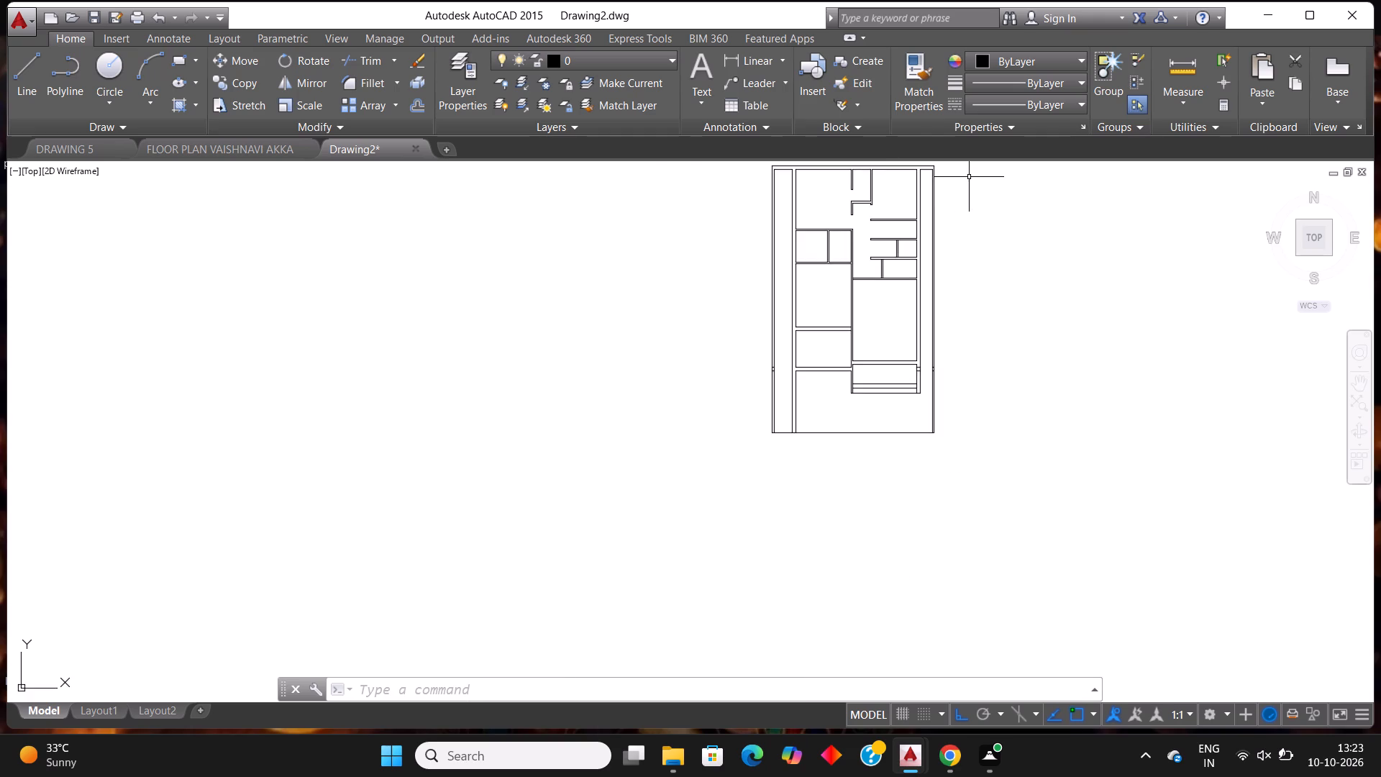
{"action": "scroll", "coordinate": [969, 177], "scroll_direction": "up", "scroll_amount": 1}
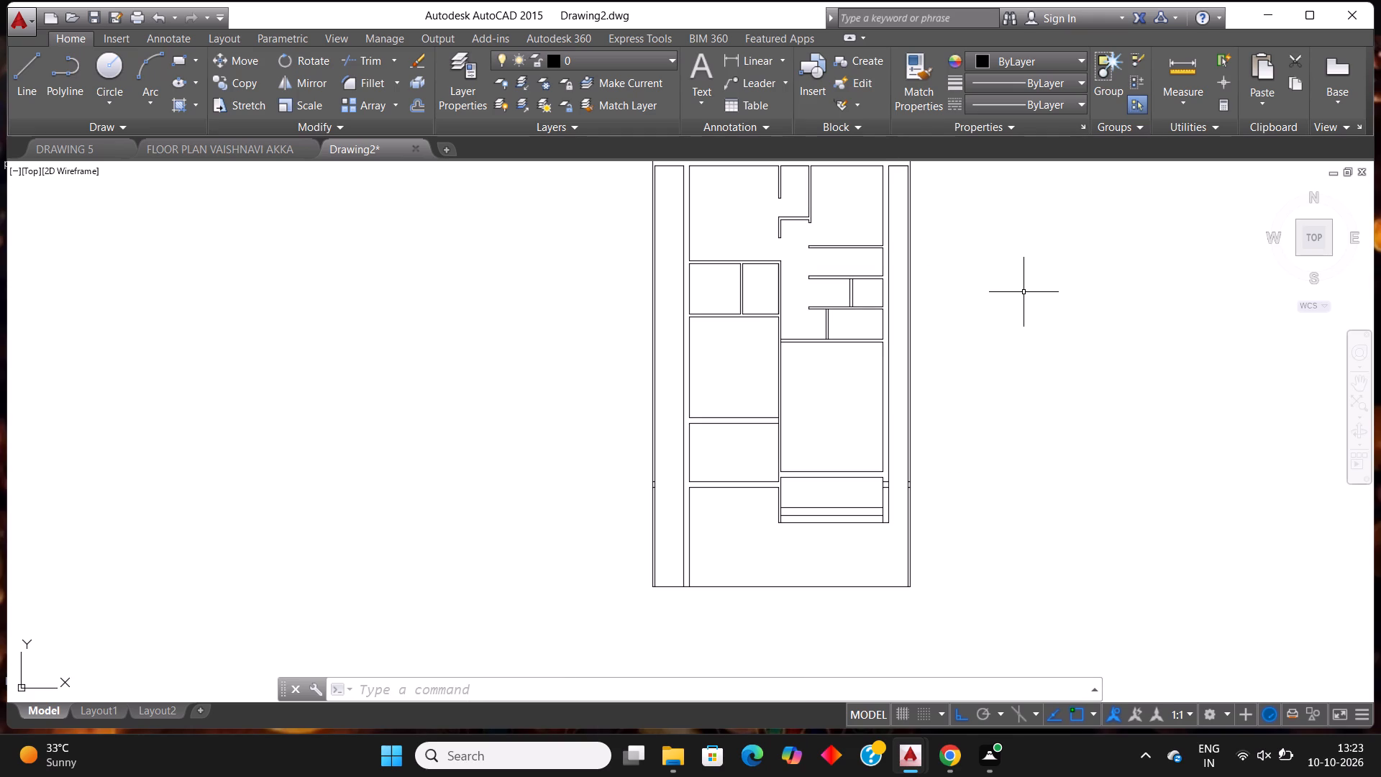
Offset the lower line of the second horizontal wall below the top-right room 2'6" downward, across the short partition.
{"action": "scroll", "coordinate": [919, 261], "scroll_direction": "up", "scroll_amount": 2}
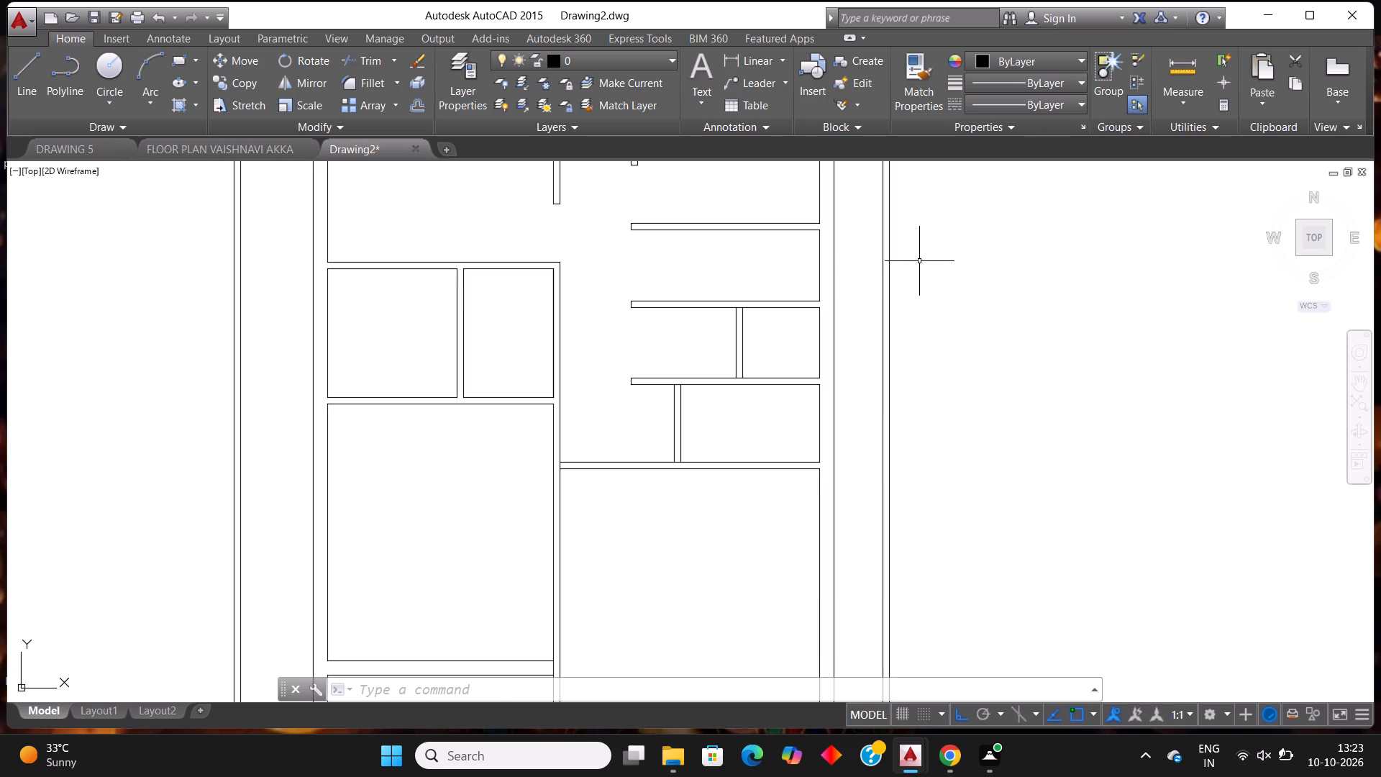
{"action": "scroll", "coordinate": [919, 261], "scroll_direction": "up", "scroll_amount": 1}
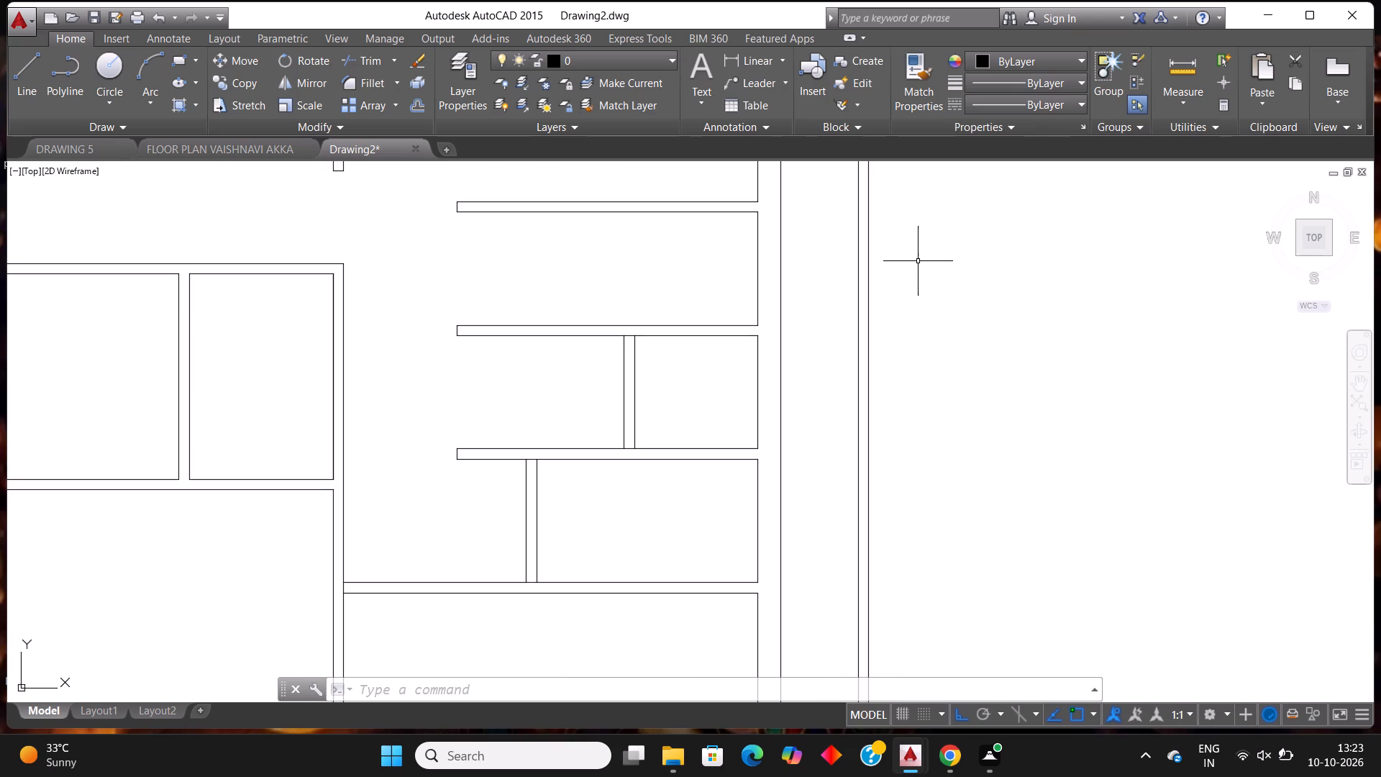
{"action": "key", "text": "Escape"}
{"action": "type", "text": "off"}
{"action": "key", "text": "Return"}
{"action": "key", "text": "Return"}
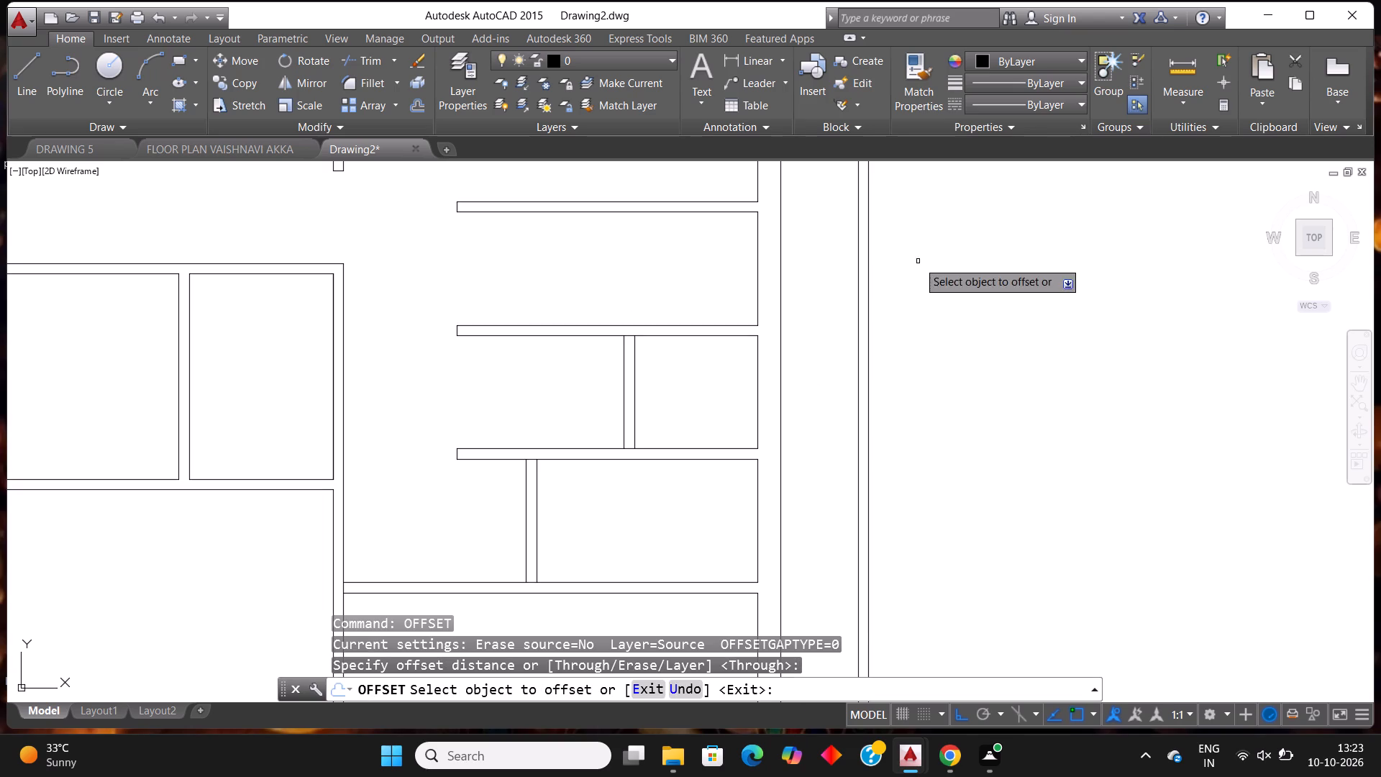
{"action": "left_click", "coordinate": [672, 337]}
{"action": "type", "text": "2'6\""}
{"action": "key", "text": "Return"}
{"action": "key", "text": "Escape"}
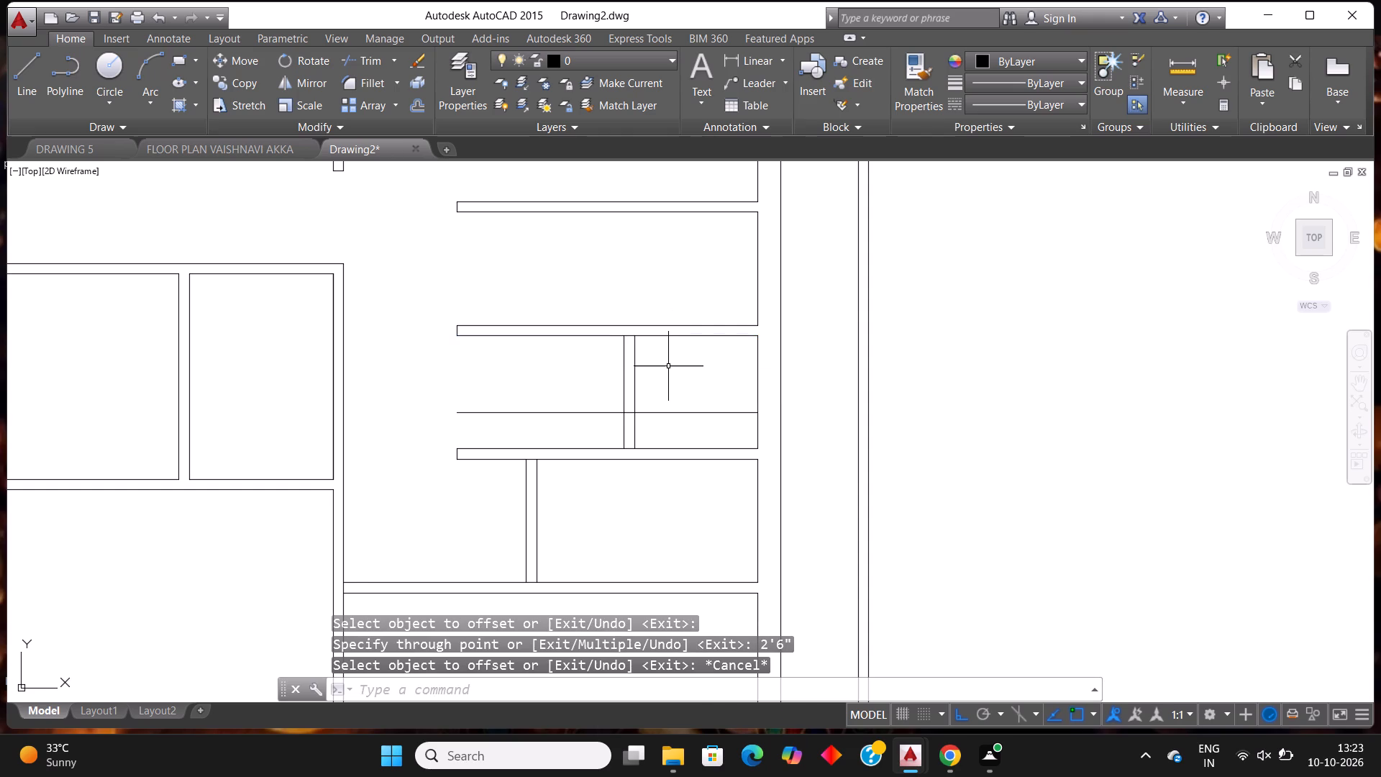
Trim the short partition above the offset line and remove the offset line's excess on both sides to cut the door opening.
{"action": "type", "text": "tr"}
{"action": "key", "text": "Return"}
{"action": "key", "text": "Return"}
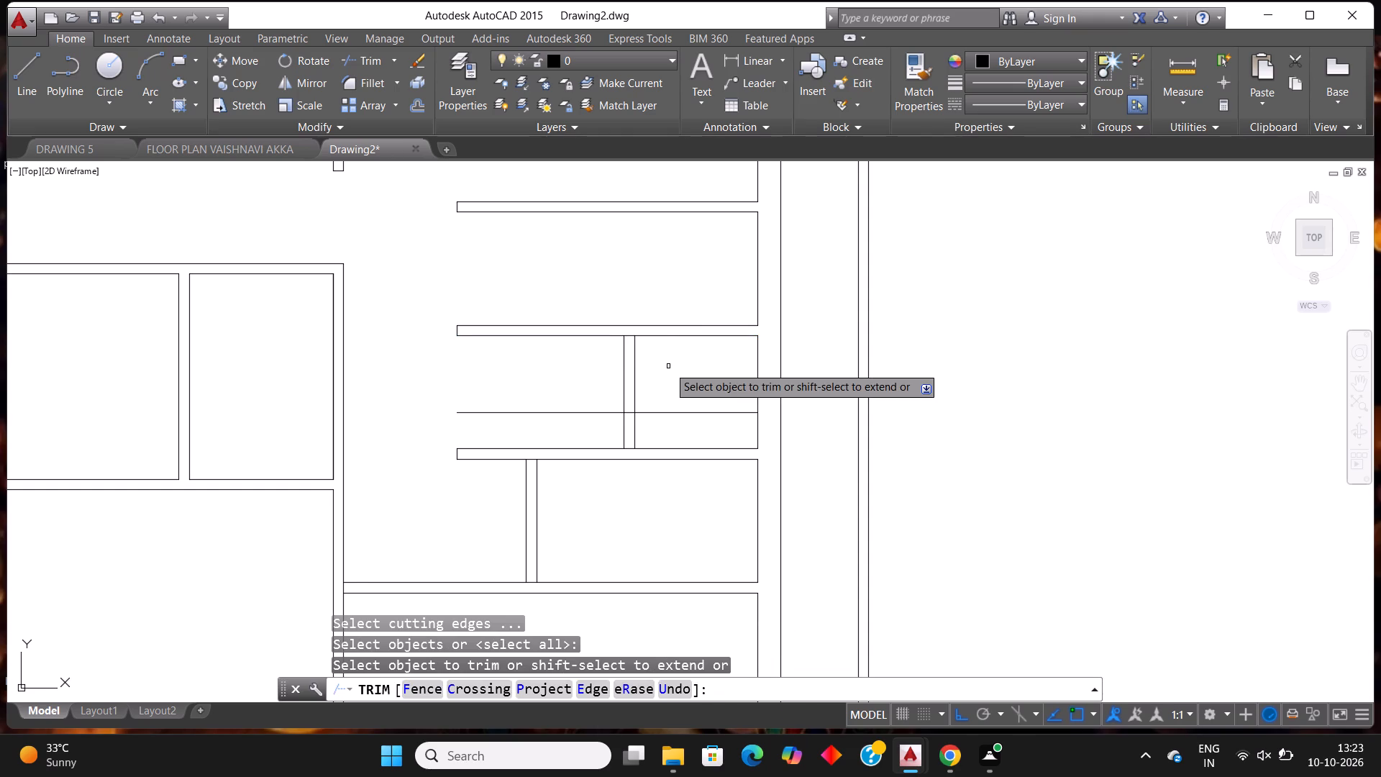
{"action": "left_click", "coordinate": [601, 384]}
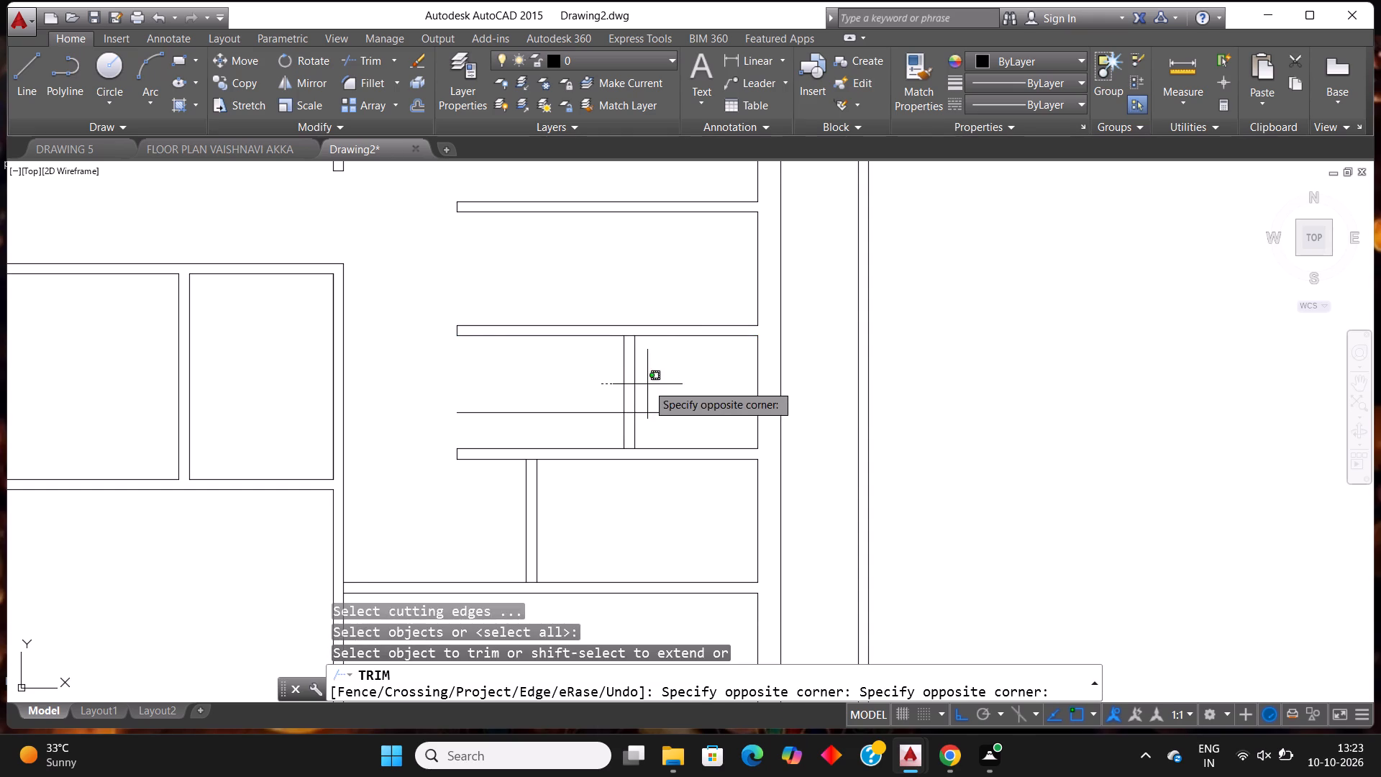
{"action": "left_click", "coordinate": [675, 379]}
{"action": "left_click", "coordinate": [521, 399]}
{"action": "left_click", "coordinate": [533, 437]}
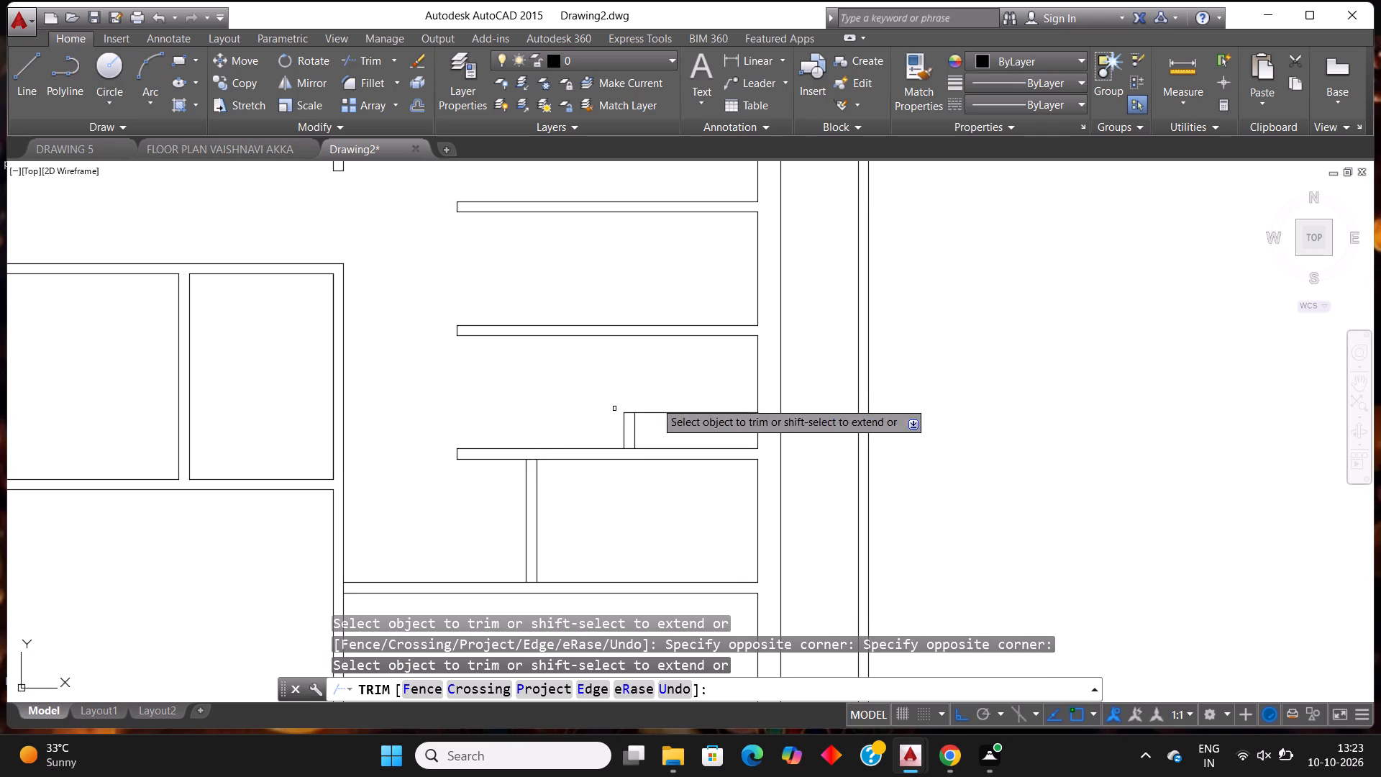
{"action": "left_click", "coordinate": [665, 422]}
{"action": "left_click", "coordinate": [666, 407]}
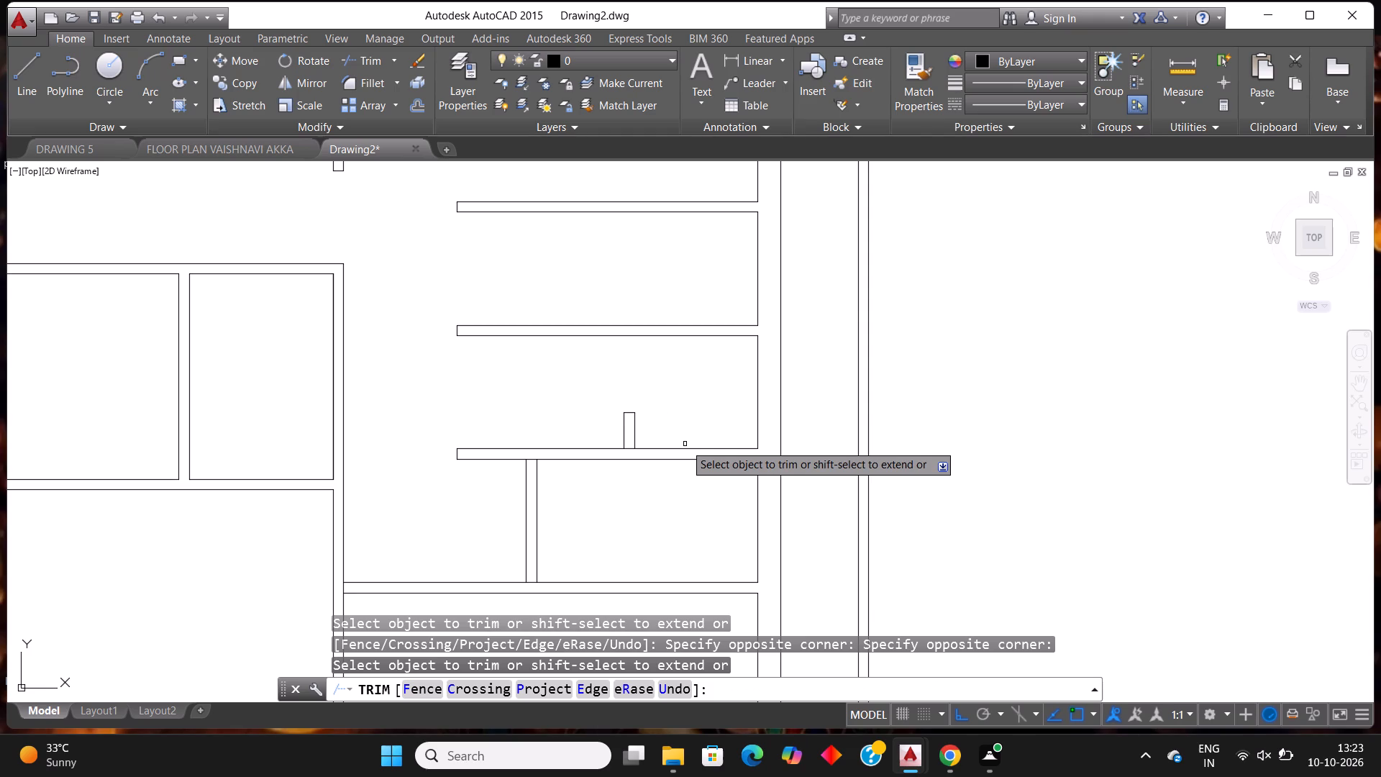
{"action": "scroll", "coordinate": [685, 444], "scroll_direction": "up", "scroll_amount": 1}
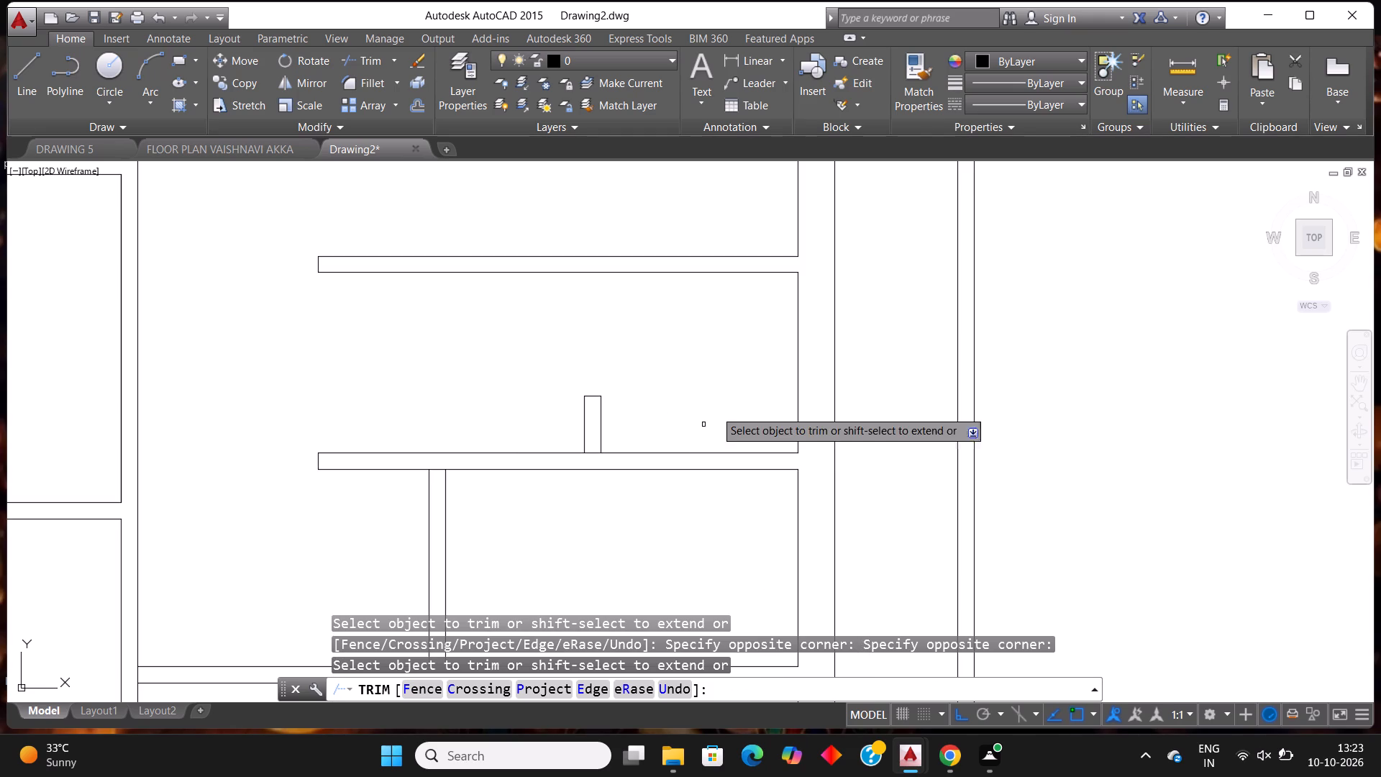
{"action": "scroll", "coordinate": [731, 375], "scroll_direction": "down", "scroll_amount": 3}
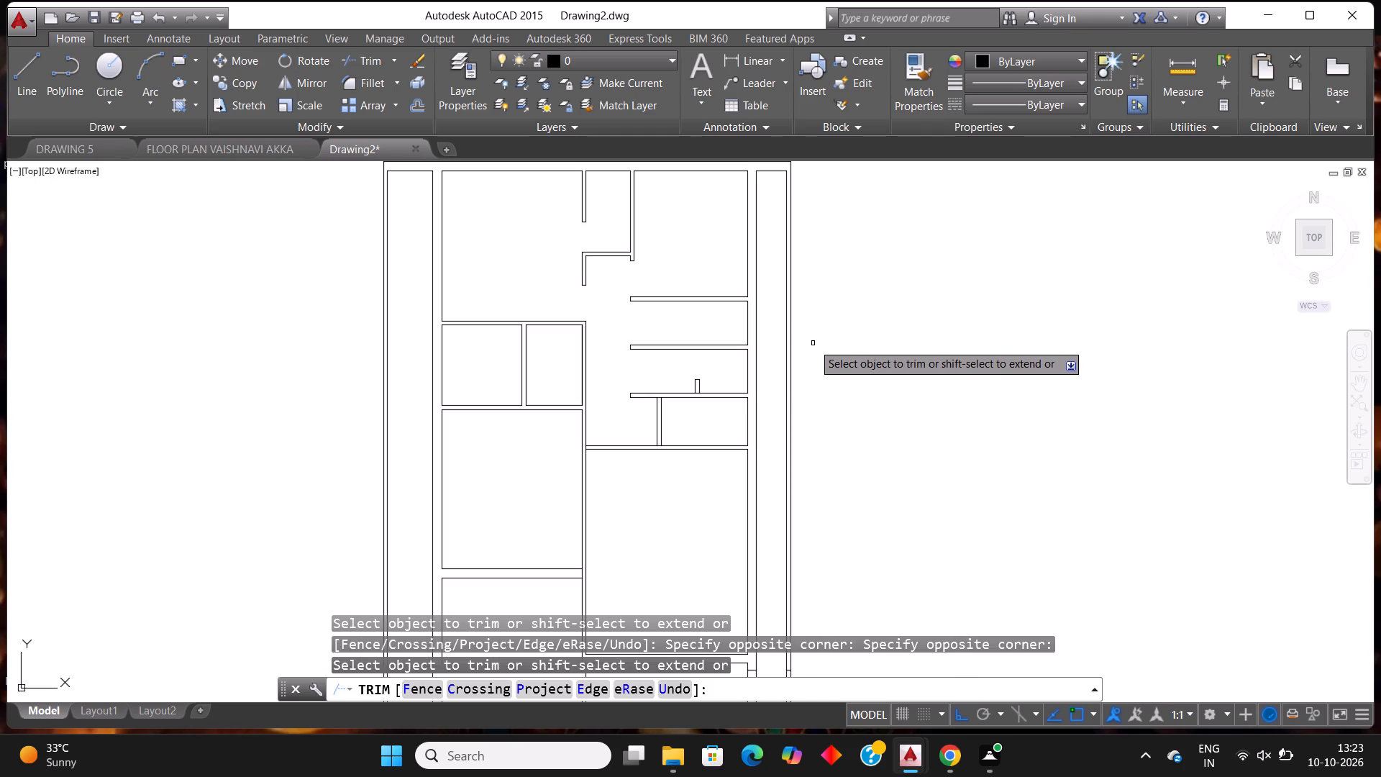
{"action": "key", "text": "Escape"}
Offset the inner line of the top-right room's right wall 7'3" leftward into the room.
{"action": "type", "text": "off"}
{"action": "key", "text": "Return"}
{"action": "key", "text": "Return"}
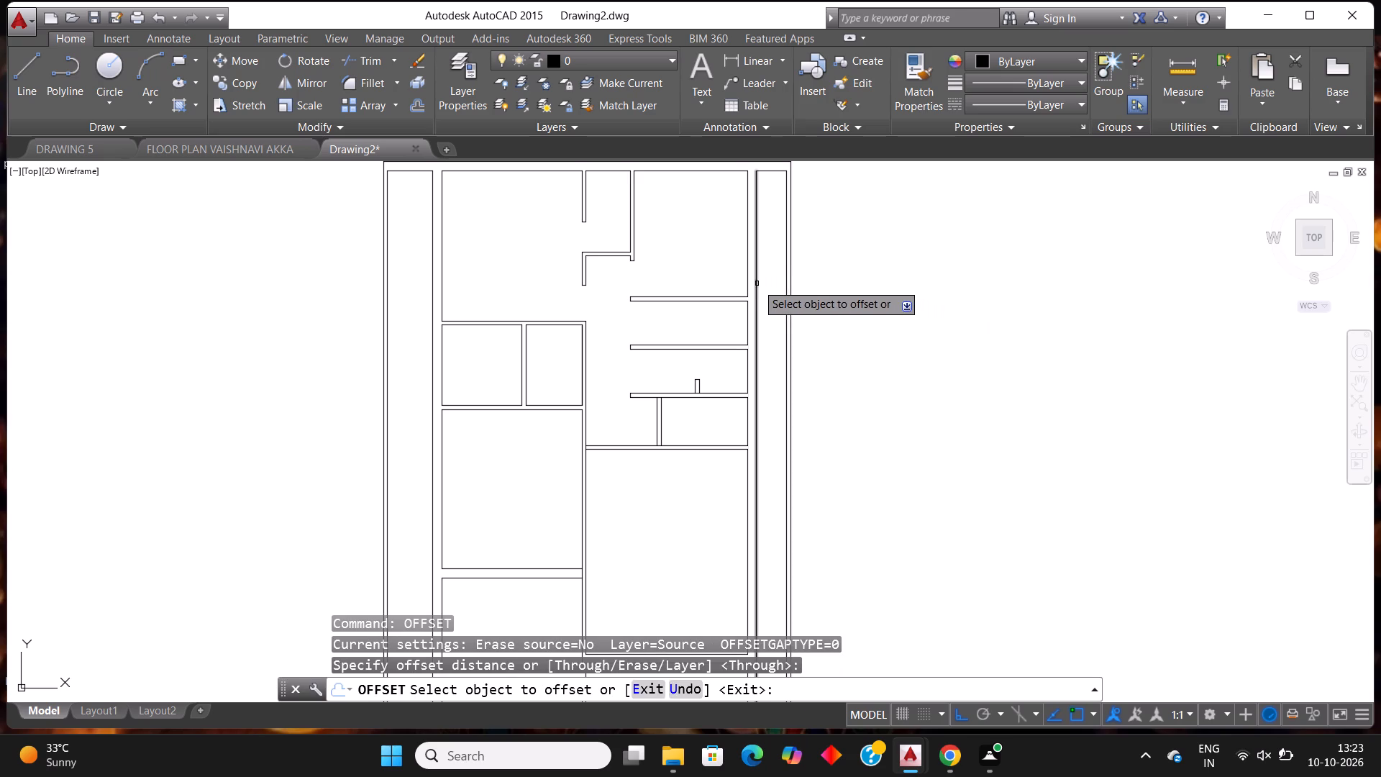
{"action": "left_click", "coordinate": [747, 264]}
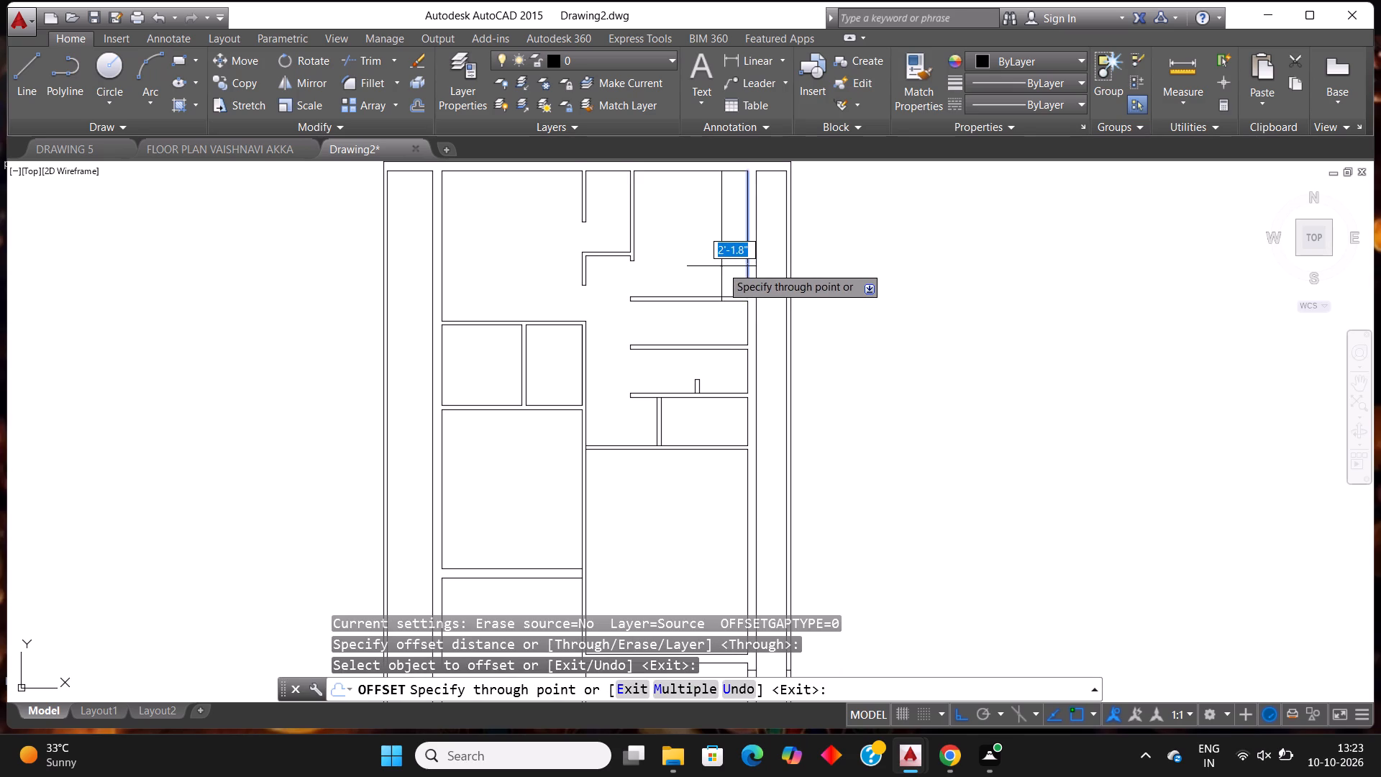
{"action": "type", "text": "7'3\""}
{"action": "key", "text": "Return"}
{"action": "key", "text": "Escape"}
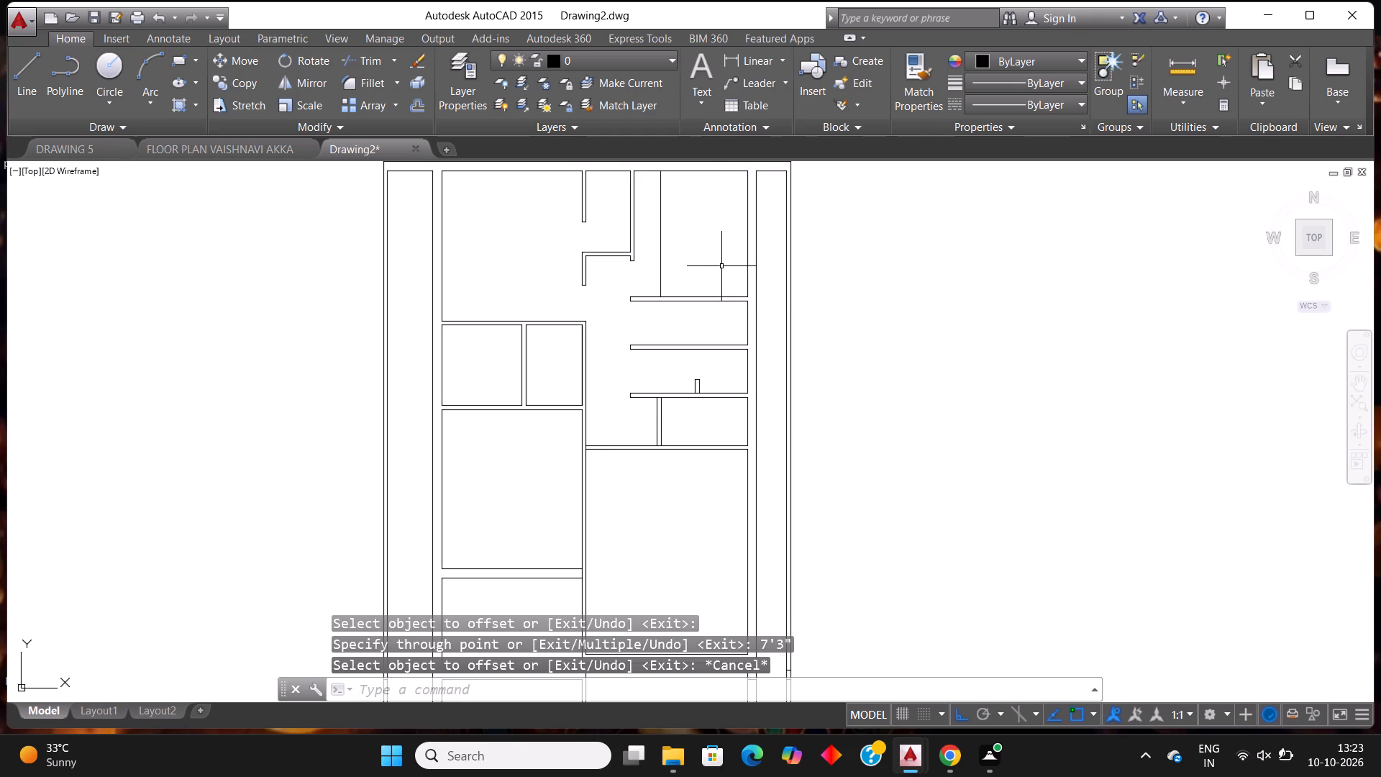
Extend the 7'3" offset line down through the top-right room's lower wall to its lower face.
{"action": "type", "text": "ec"}
{"action": "key", "text": "BackSpace"}
{"action": "key", "text": "x"}
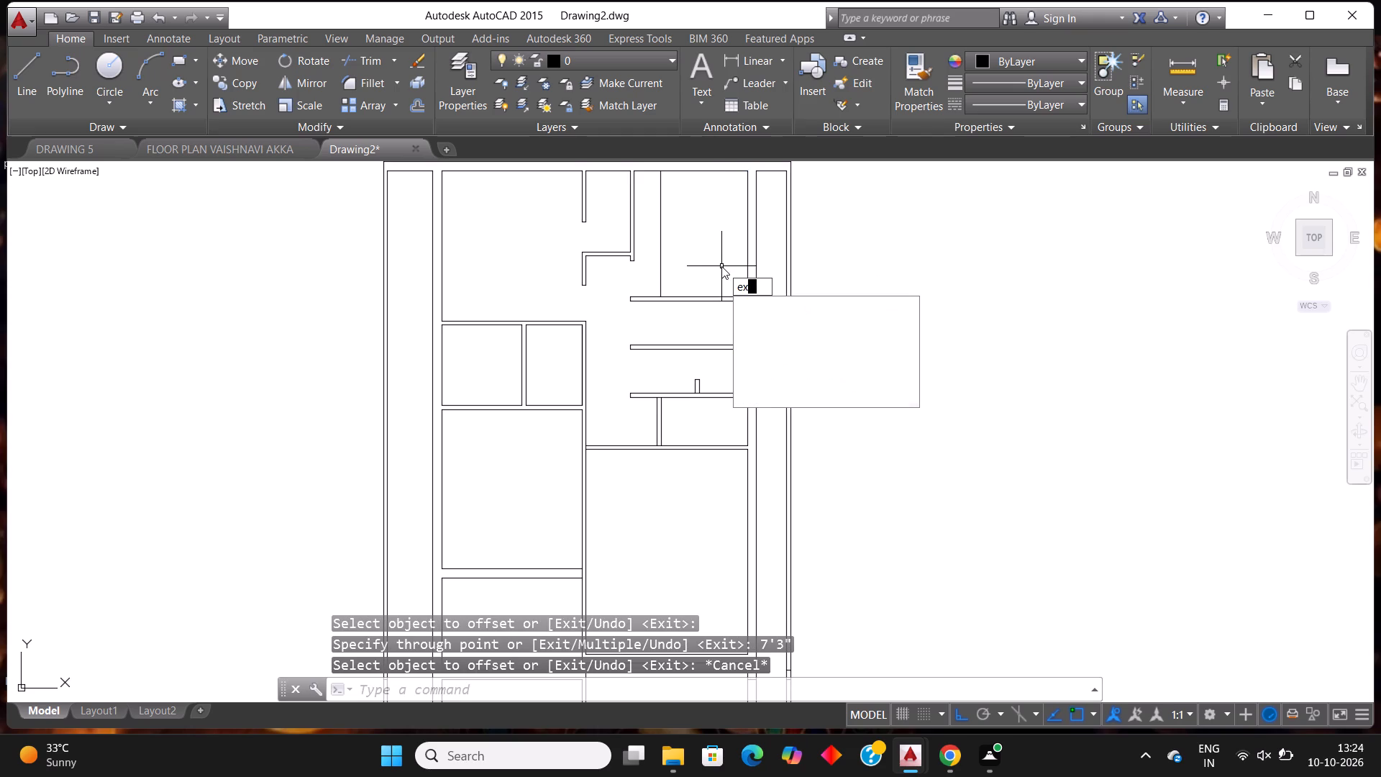
{"action": "key", "text": "Return"}
{"action": "key", "text": "Return"}
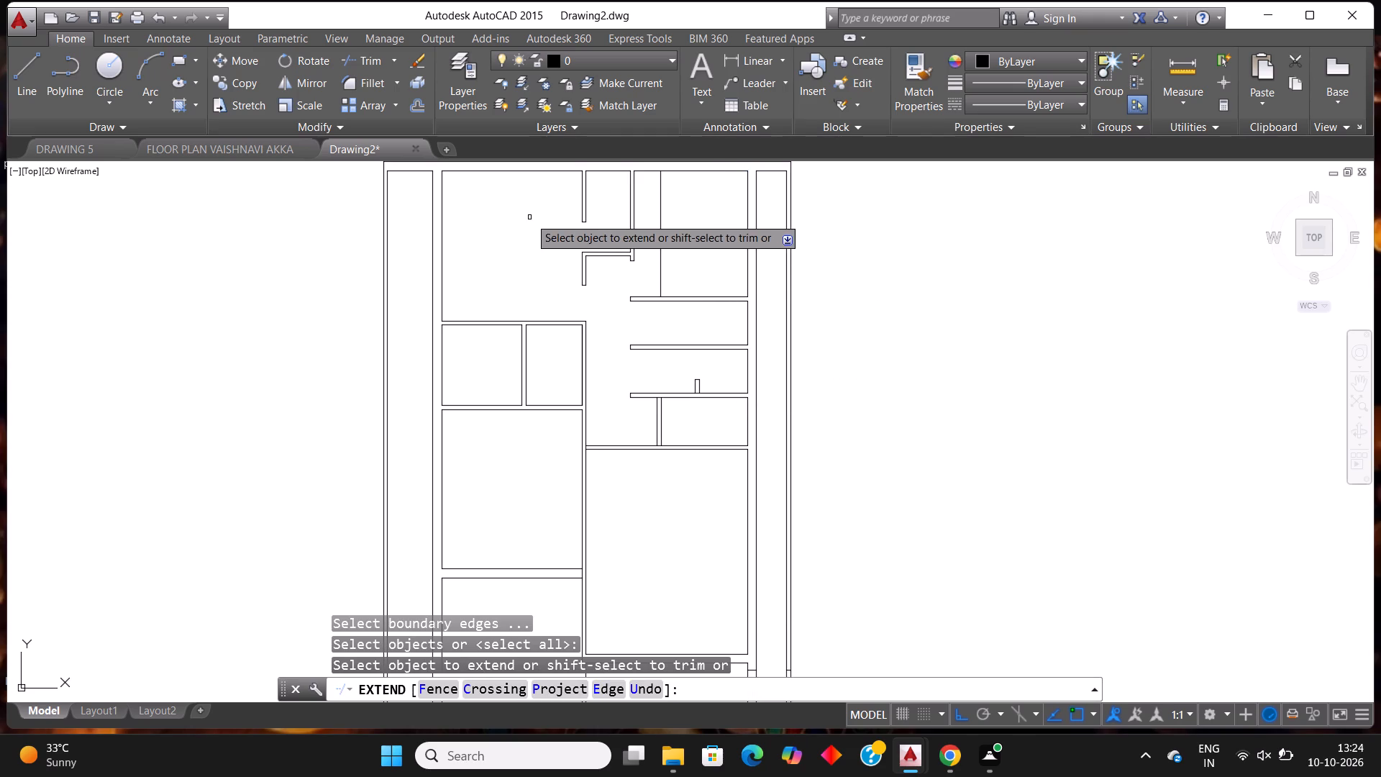
{"action": "left_click", "coordinate": [660, 273]}
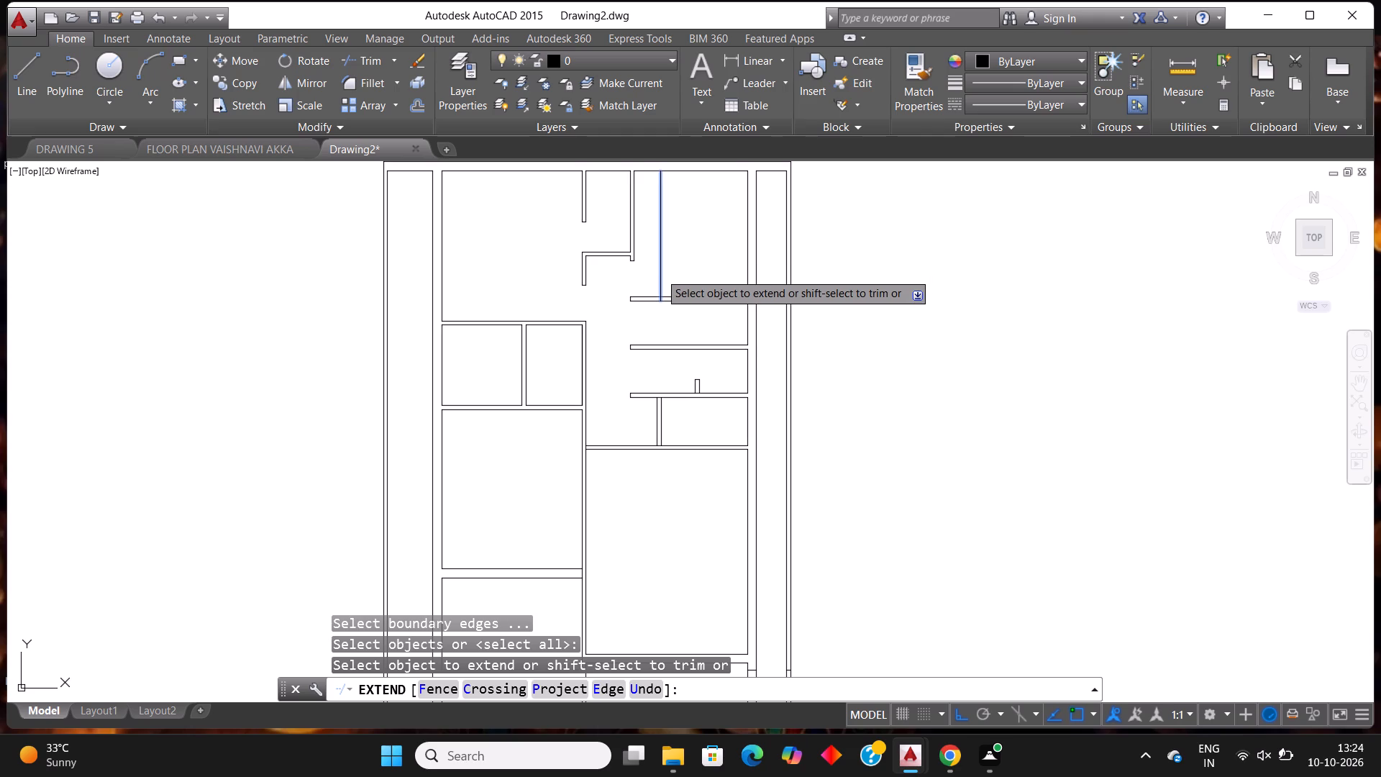
{"action": "key", "text": "Escape"}
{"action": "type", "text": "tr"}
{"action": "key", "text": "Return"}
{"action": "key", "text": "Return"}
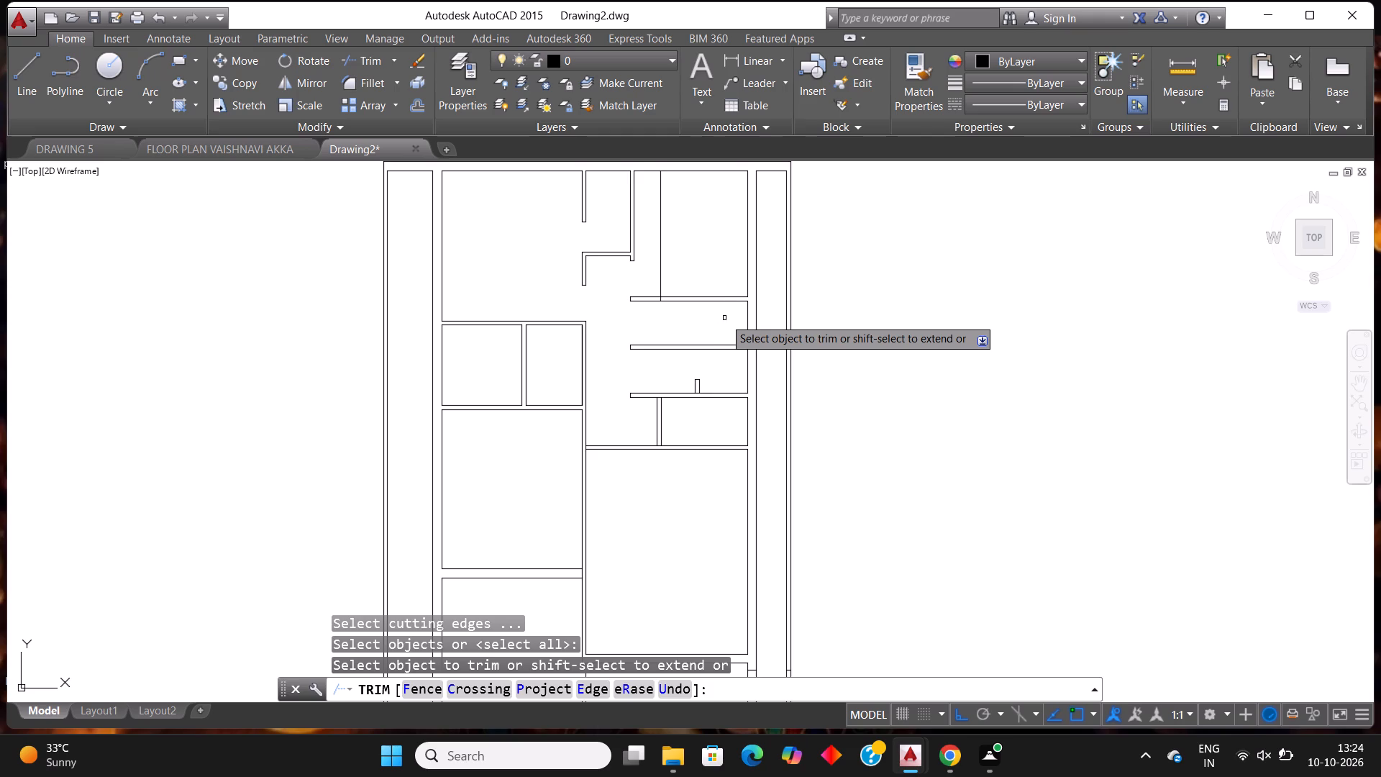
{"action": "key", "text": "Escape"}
Extend the same vertical line further down across the room below and through that room's lower wall.
{"action": "type", "text": "ex"}
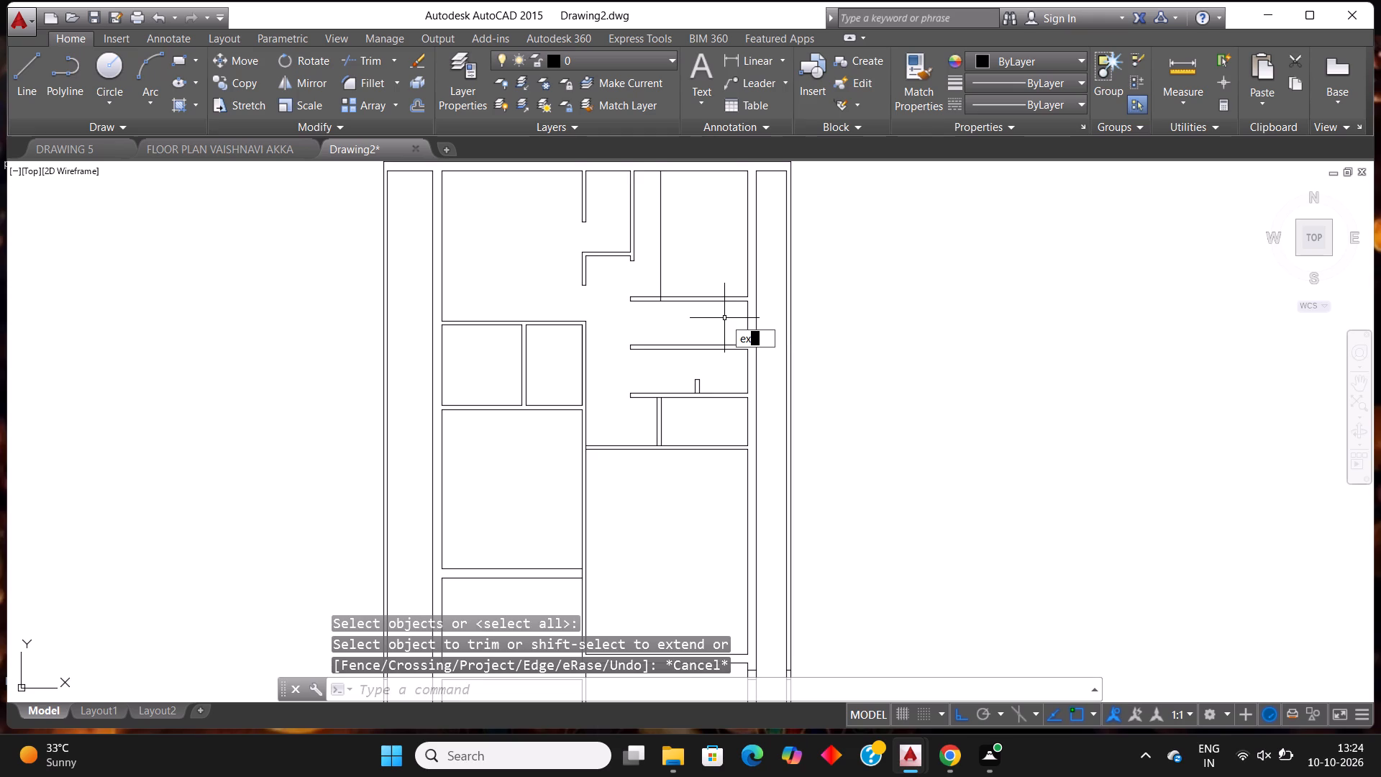
{"action": "key", "text": "Return"}
{"action": "key", "text": "Return"}
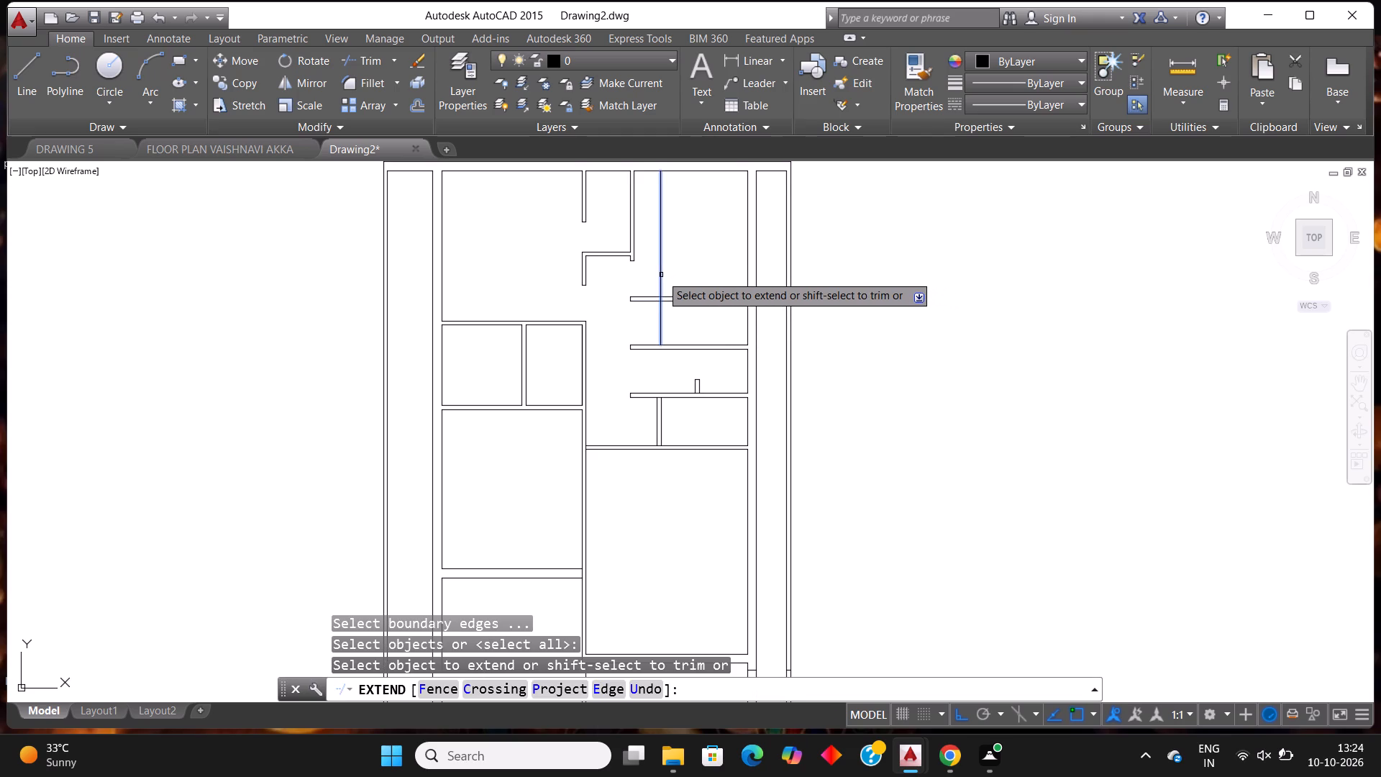
{"action": "left_click", "coordinate": [661, 275]}
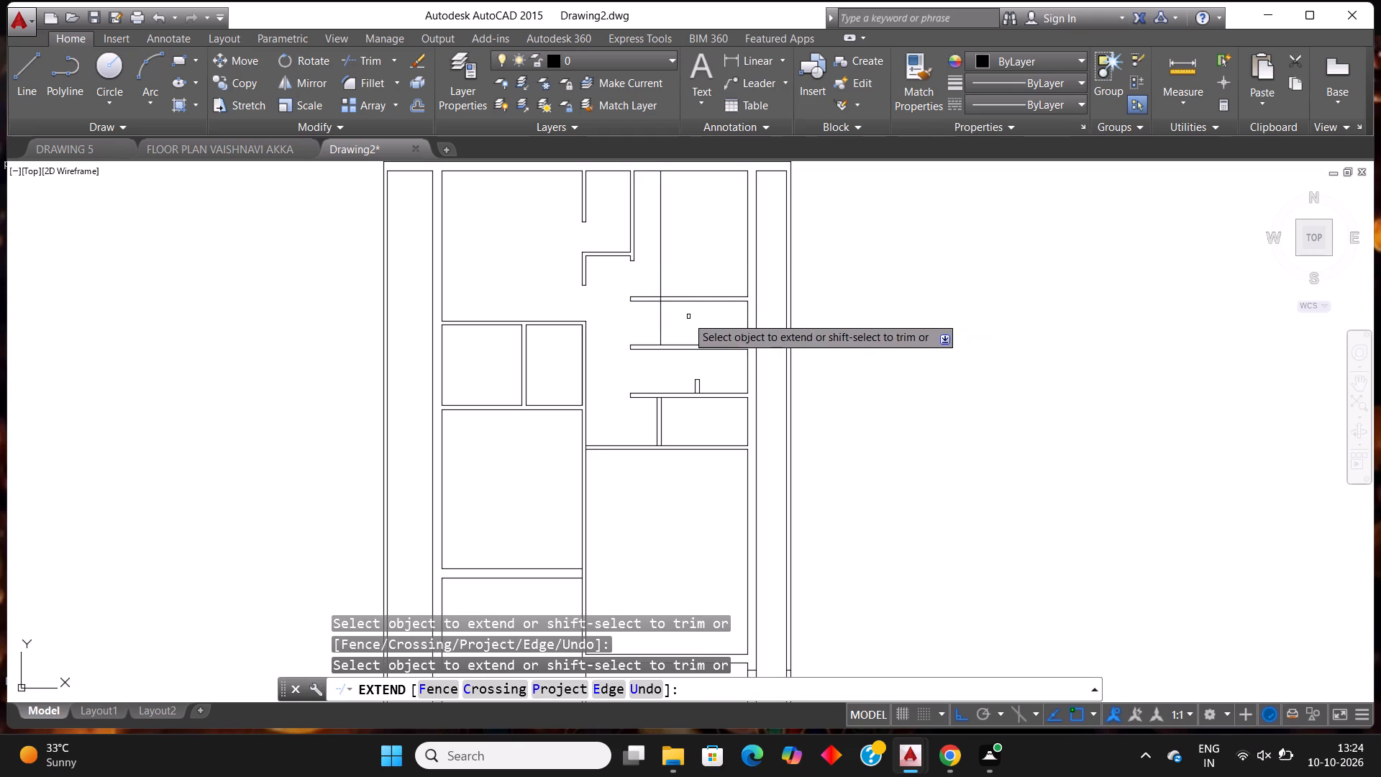
{"action": "left_click", "coordinate": [662, 330]}
{"action": "key", "text": "Escape"}
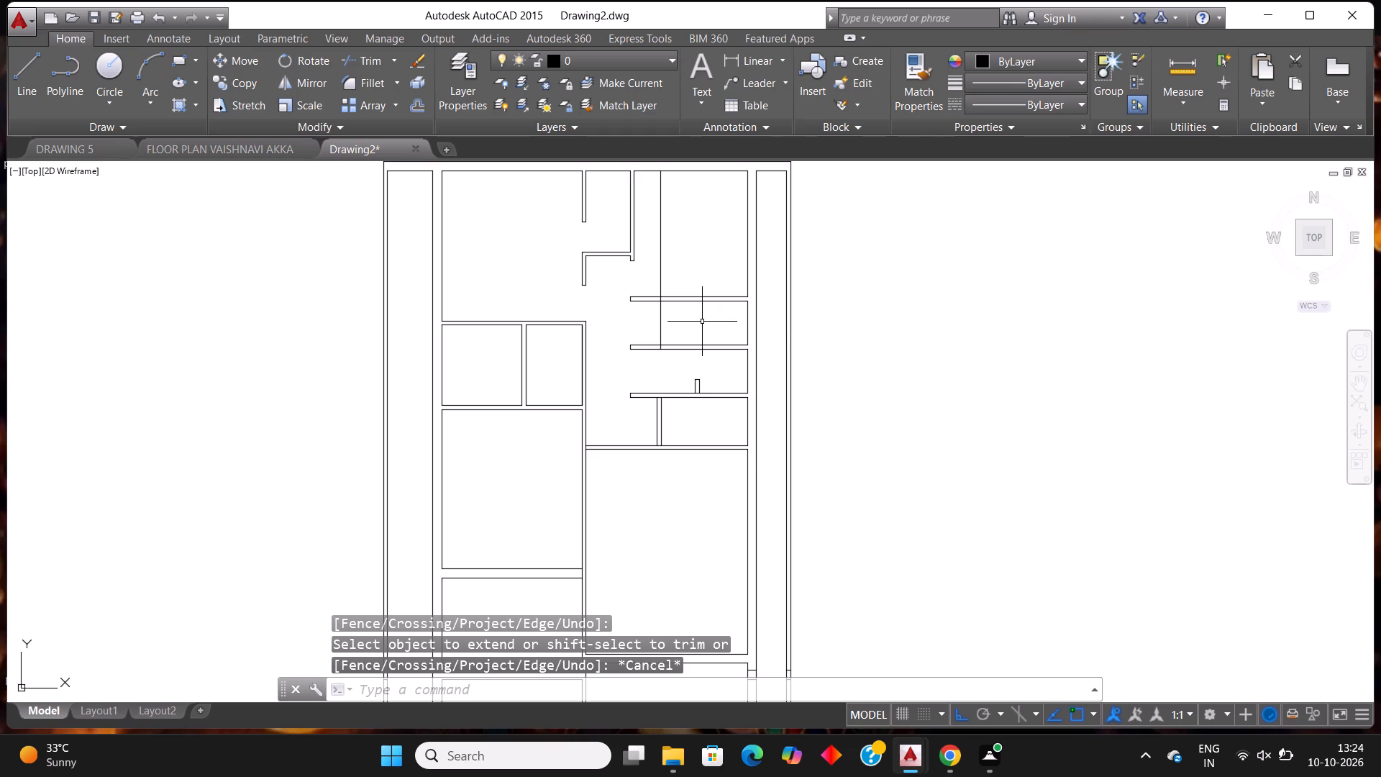
Trim the vertical line inside the top-right room and the part of the next wall below that lies left of it.
{"action": "type", "text": "tr"}
{"action": "key", "text": "Return"}
{"action": "key", "text": "Return"}
{"action": "left_click", "coordinate": [683, 248]}
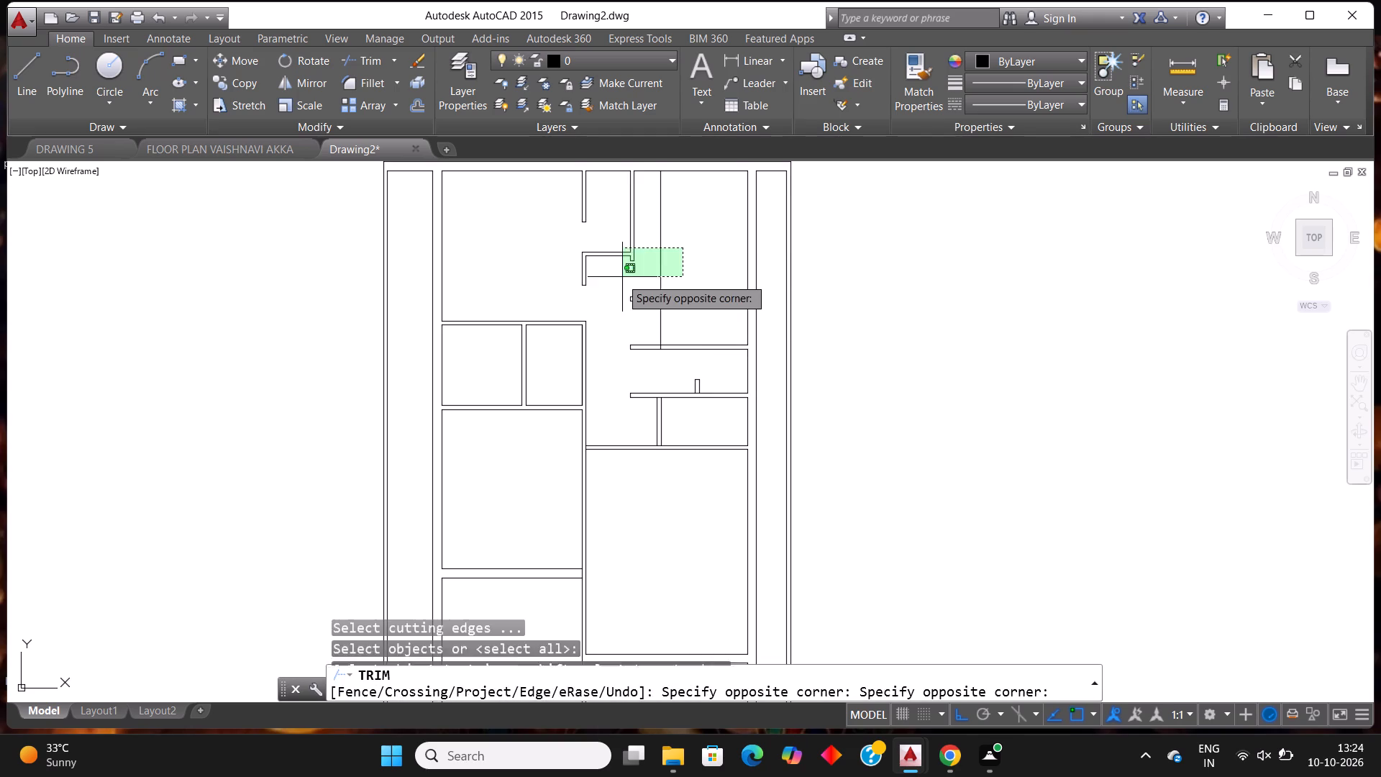
{"action": "left_click", "coordinate": [620, 278]}
{"action": "left_click", "coordinate": [642, 333]}
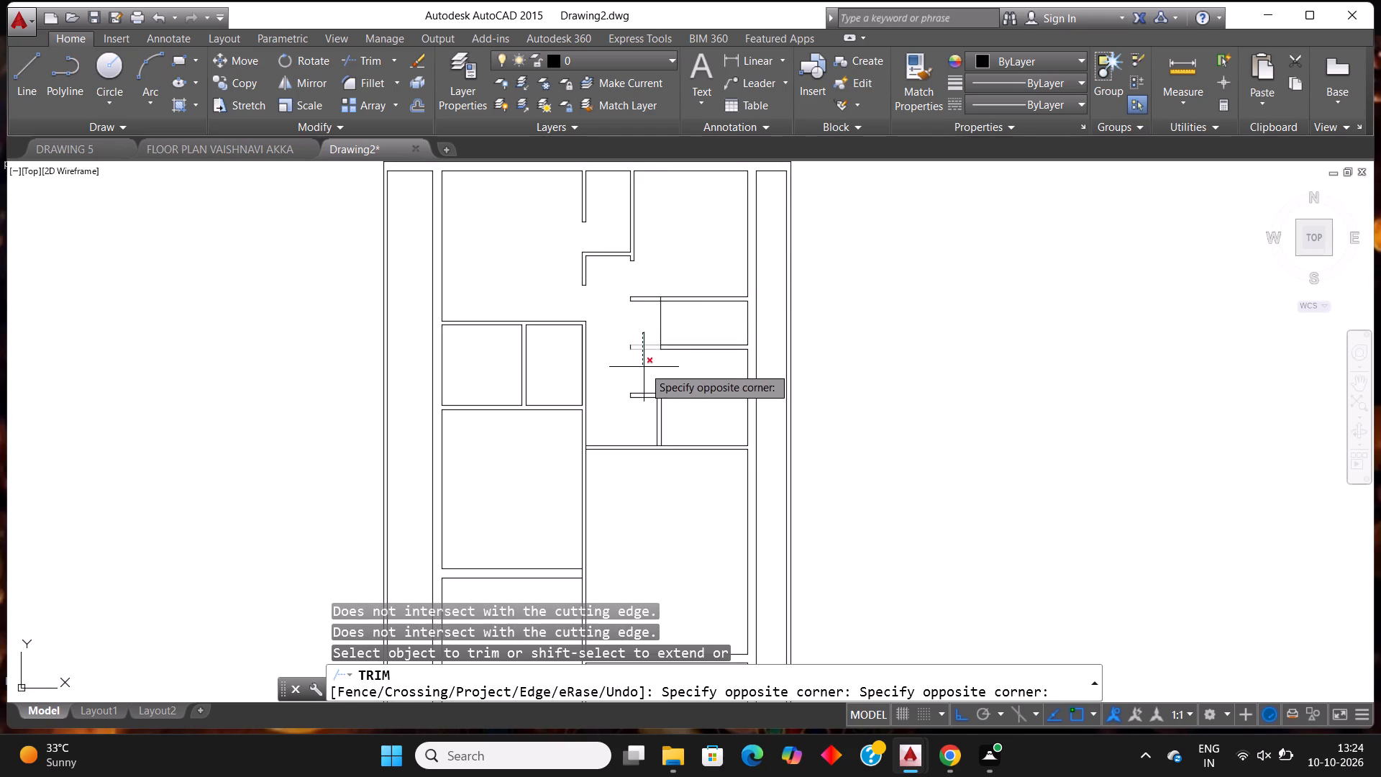
{"action": "left_click", "coordinate": [651, 346]}
{"action": "left_click", "coordinate": [650, 368]}
{"action": "left_click", "coordinate": [649, 334]}
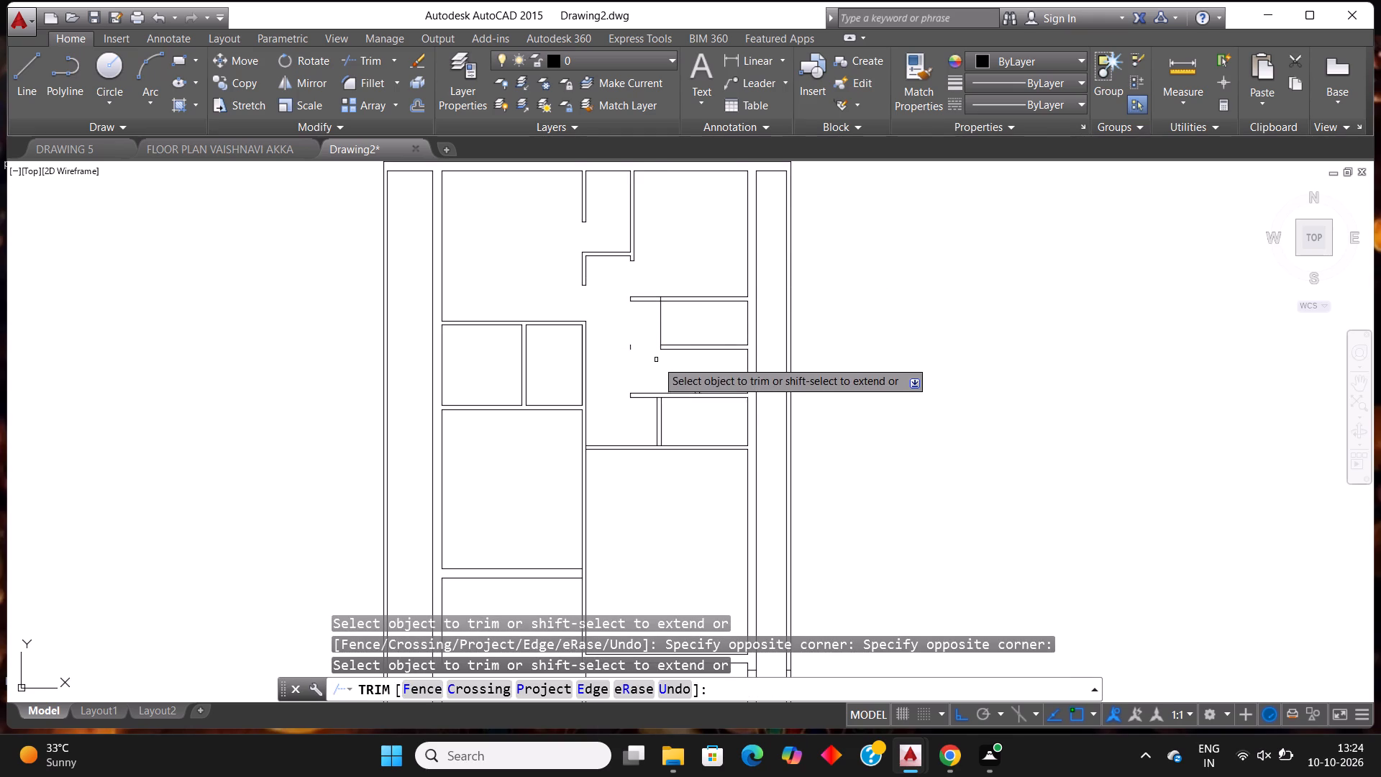
{"action": "left_click", "coordinate": [648, 319]}
{"action": "double_click", "coordinate": [671, 319]}
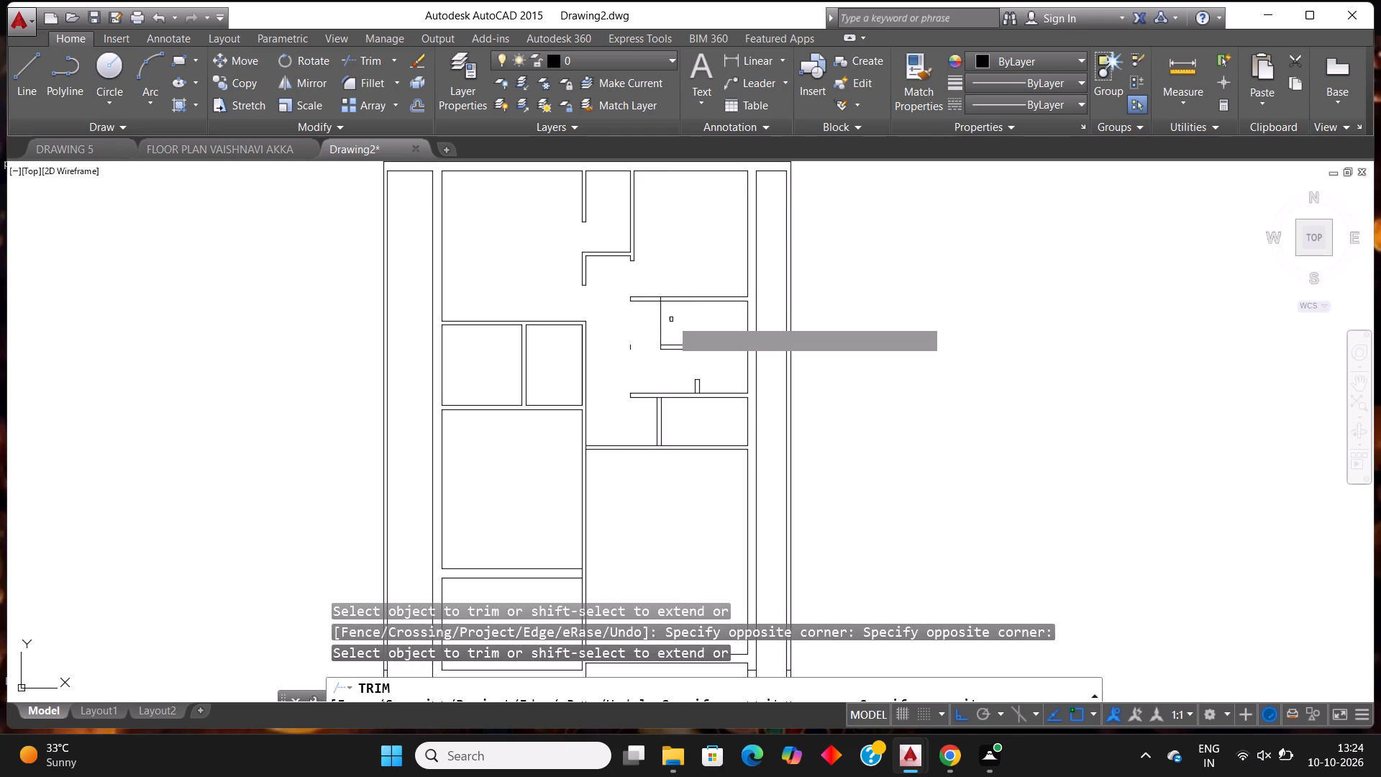
{"action": "key", "text": "Escape"}
Erase the leftover vertical line between the two walls and the stray end cap of the trimmed wall.
{"action": "left_click", "coordinate": [670, 317]}
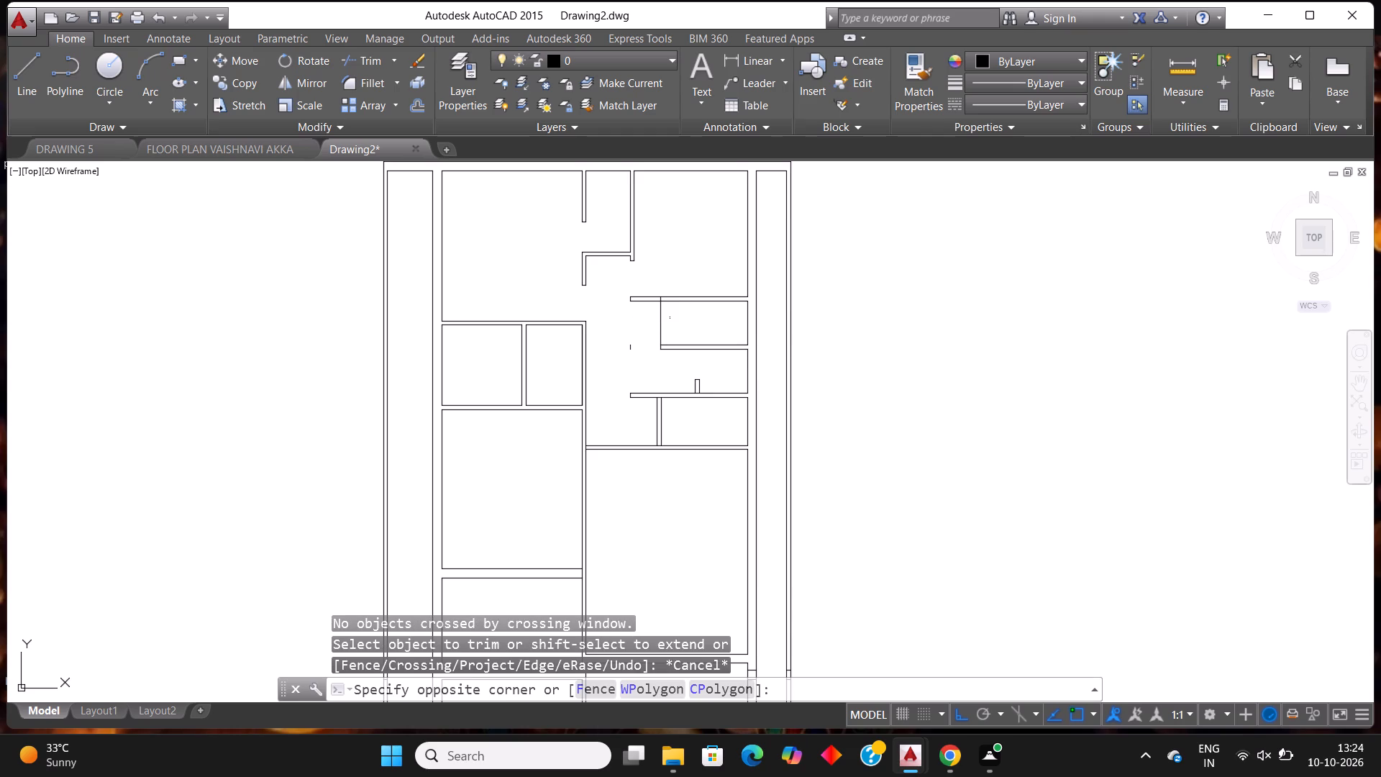
{"action": "left_click", "coordinate": [641, 338]}
{"action": "key", "text": "Delete"}
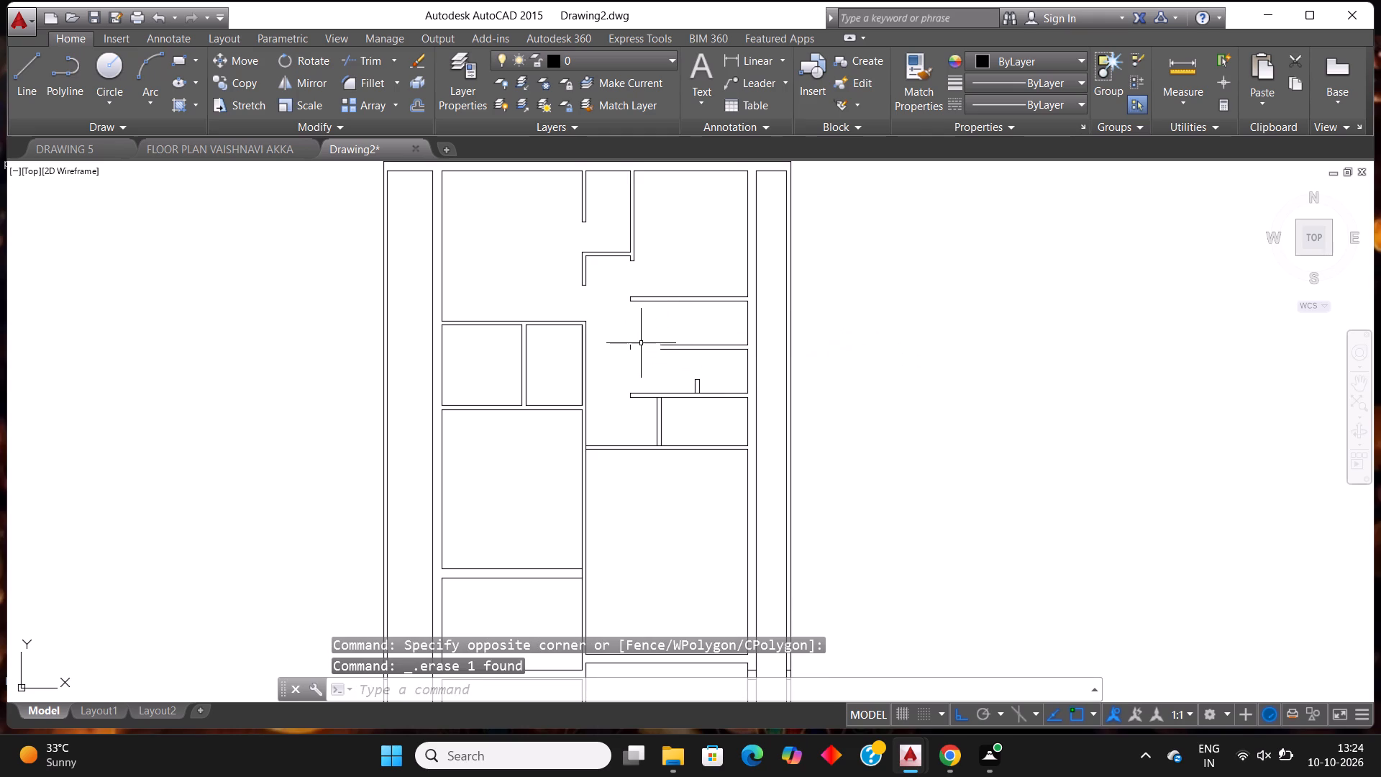
{"action": "left_click", "coordinate": [642, 355]}
{"action": "left_click", "coordinate": [623, 327]}
{"action": "key", "text": "Delete"}
Draw a vertical line across the trimmed wall's open end and a short horizontal guide line leftward from its upper face.
{"action": "key", "text": "l"}
{"action": "key", "text": "Return"}
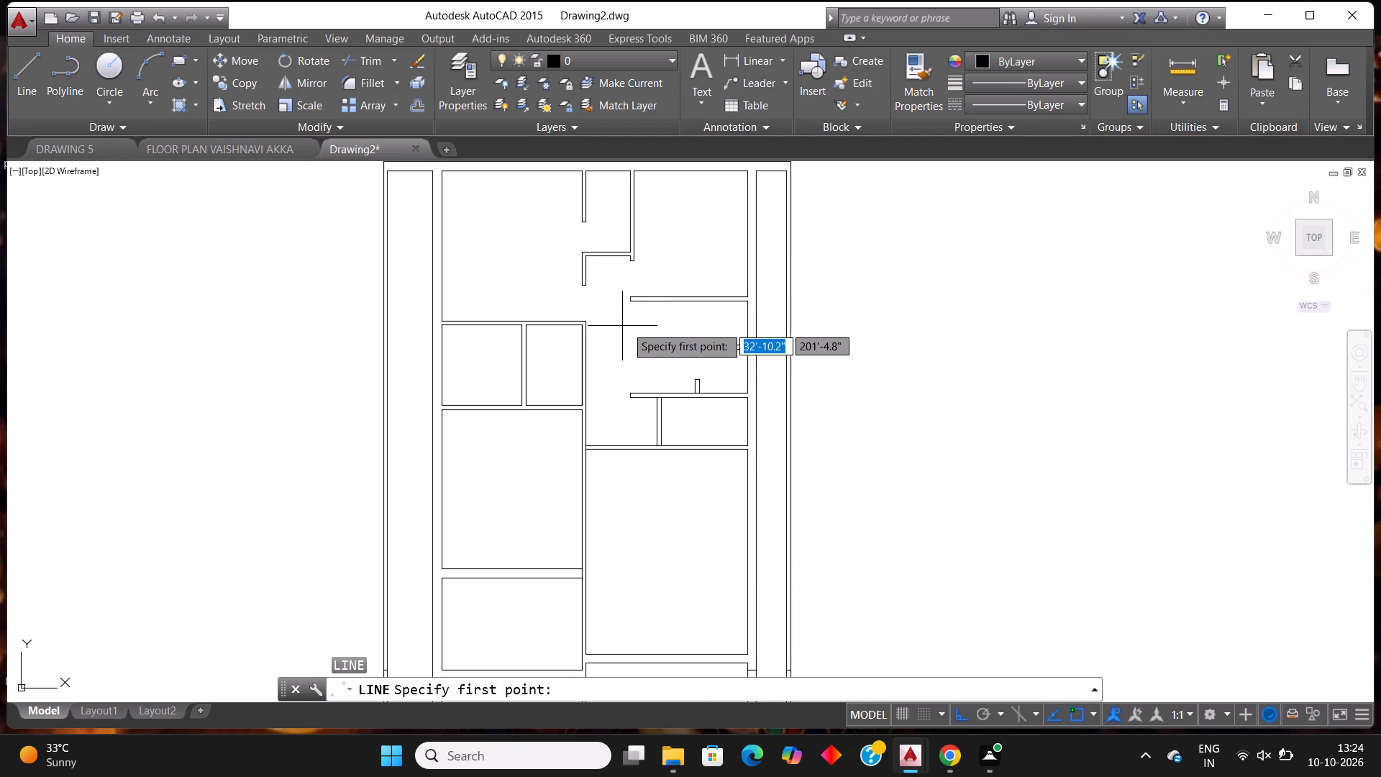
{"action": "scroll", "coordinate": [672, 399], "scroll_direction": "up", "scroll_amount": 2}
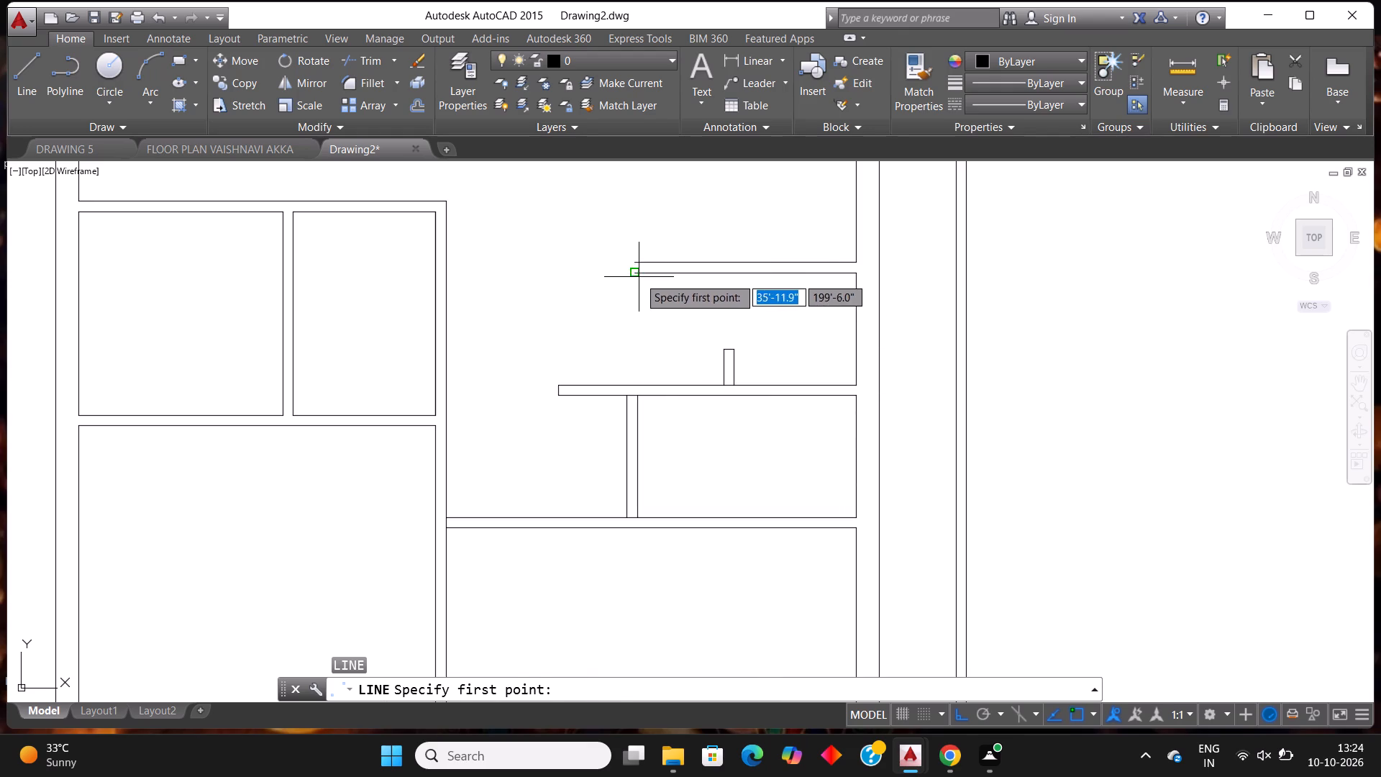
{"action": "left_click", "coordinate": [638, 277]}
{"action": "left_click", "coordinate": [644, 222]}
{"action": "key", "text": "Escape"}
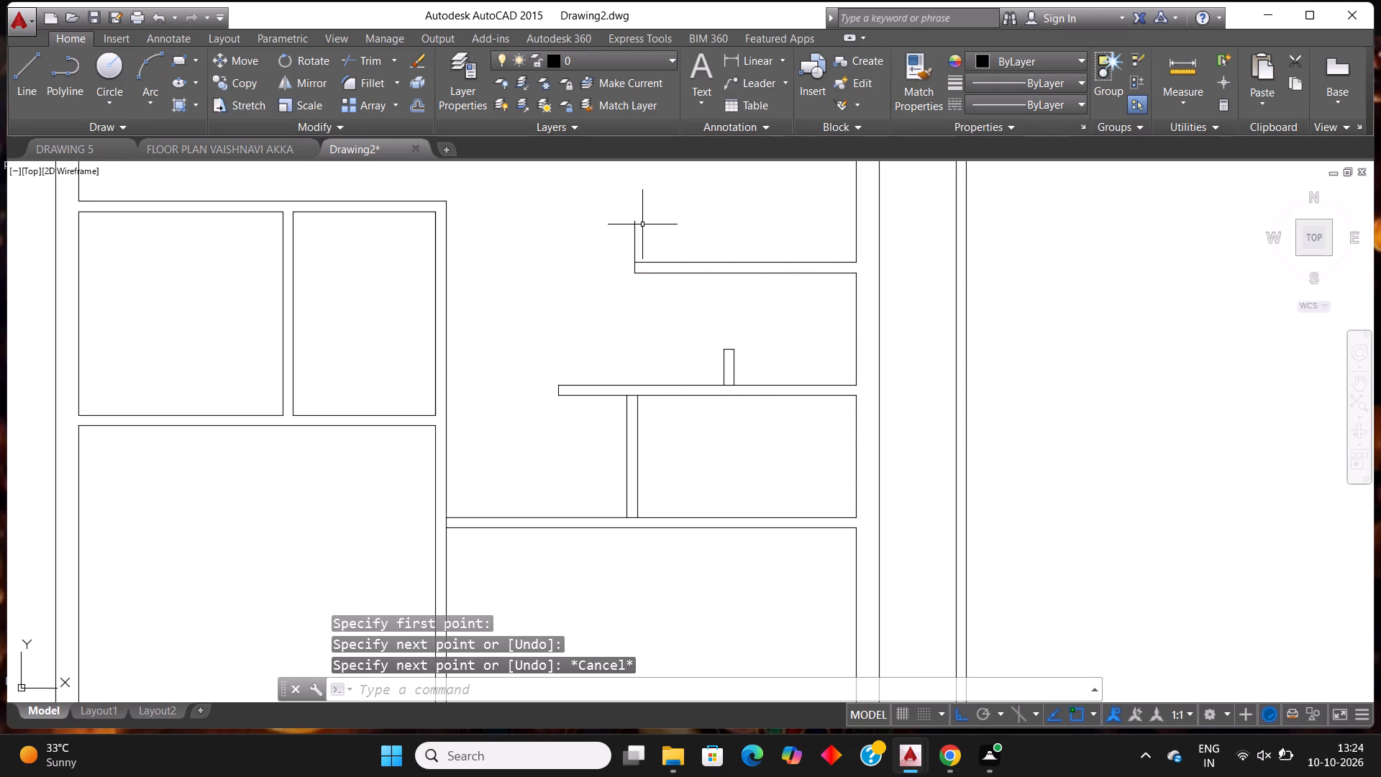
{"action": "key", "text": "l"}
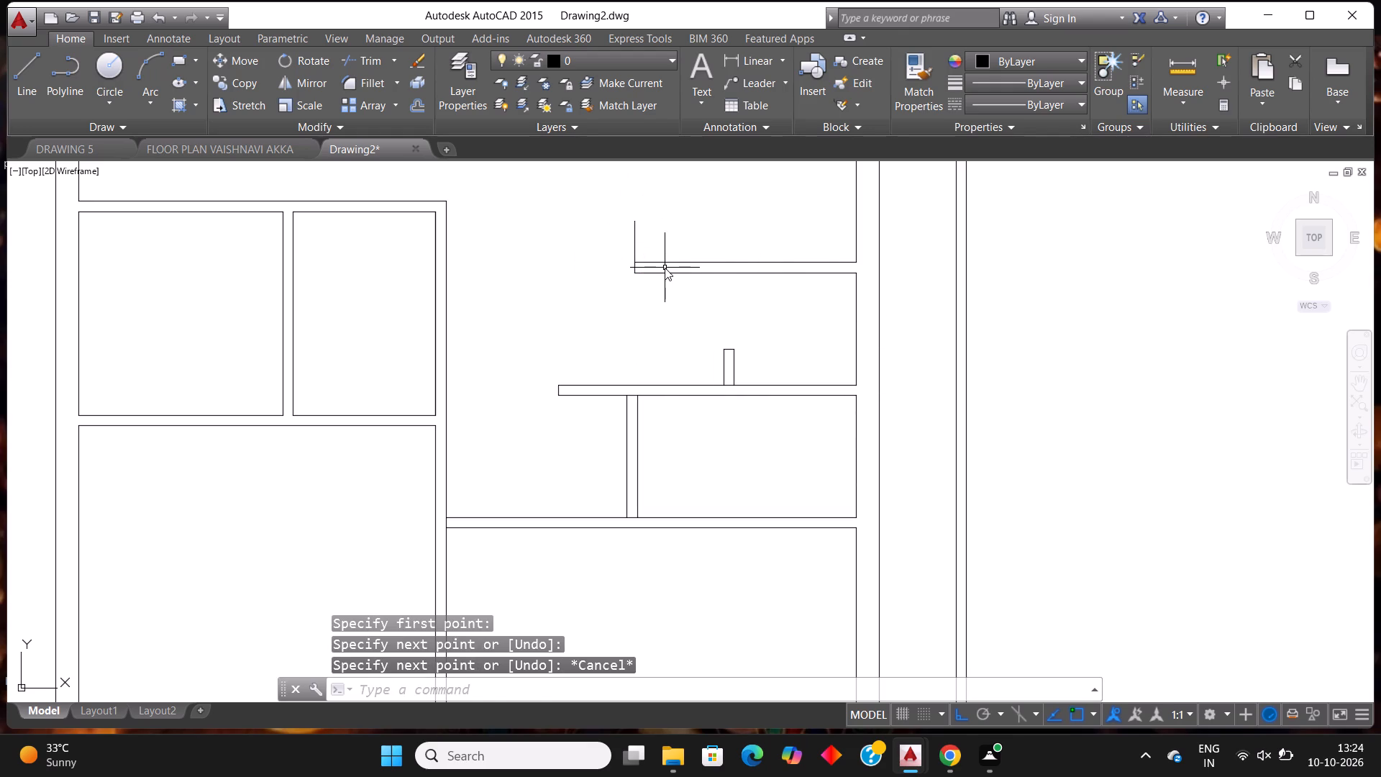
{"action": "key", "text": "shift+Return"}
{"action": "left_click", "coordinate": [660, 266]}
{"action": "left_click", "coordinate": [597, 258]}
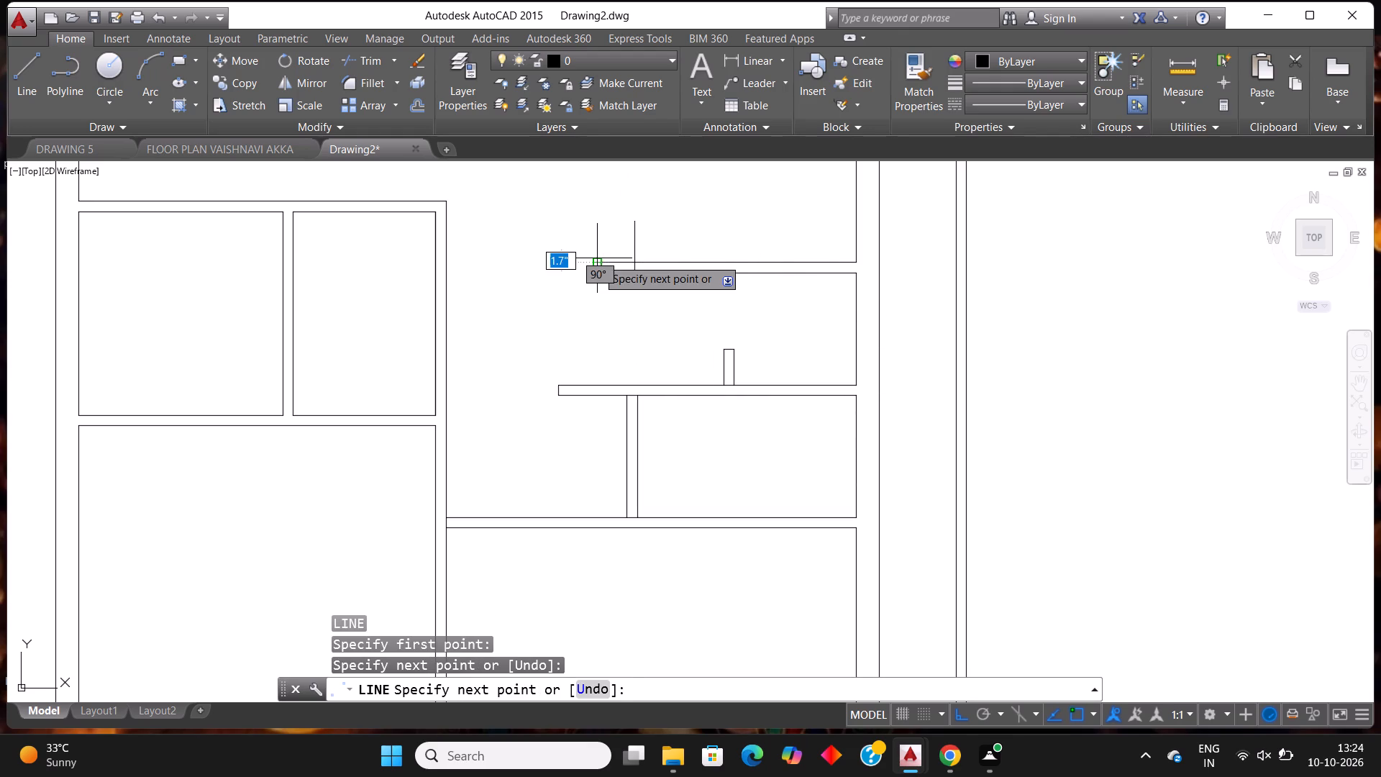
{"action": "key", "text": "Escape"}
Trim the end-cap line above the wall's upper face and erase the horizontal guide line beyond the wall end.
{"action": "type", "text": "tr"}
{"action": "key", "text": "Return"}
{"action": "key", "text": "Return"}
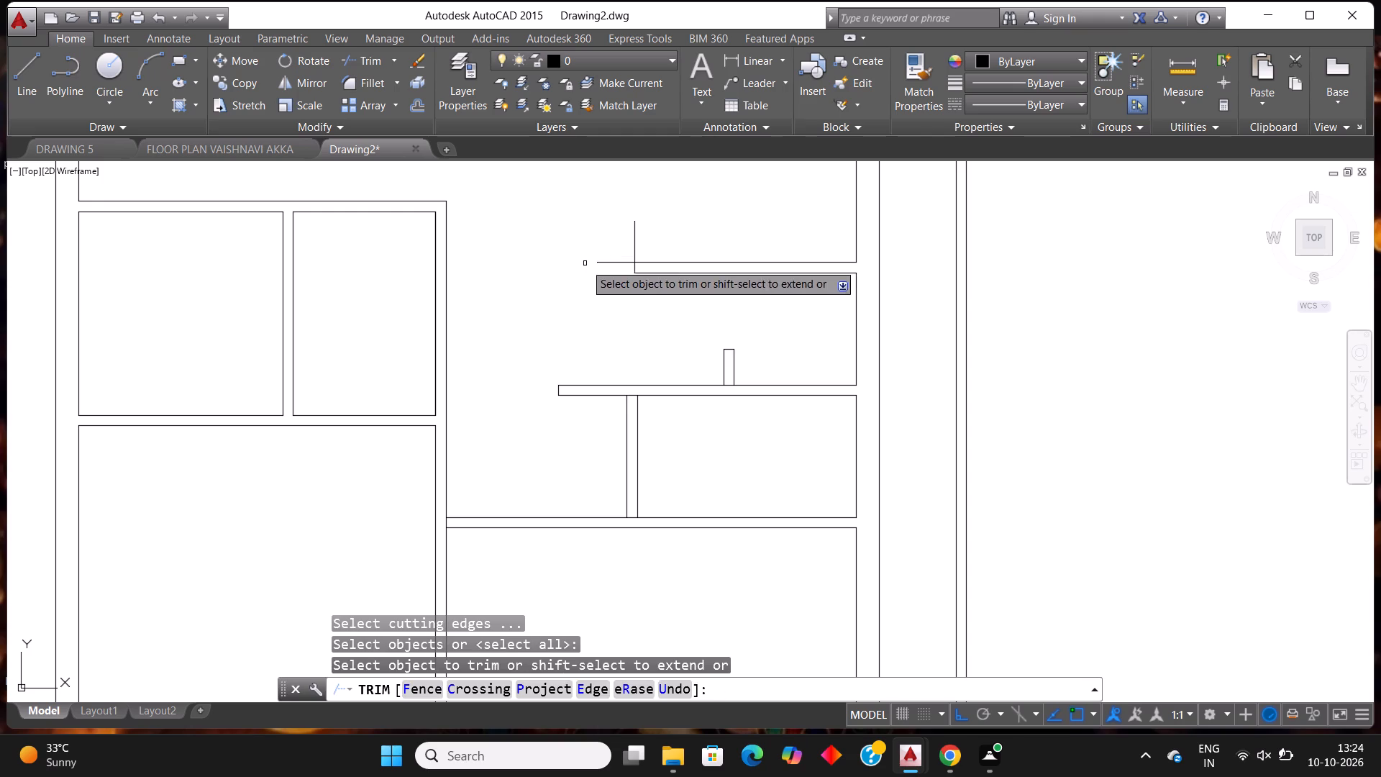
{"action": "left_click", "coordinate": [614, 237]}
{"action": "left_click", "coordinate": [604, 288]}
{"action": "left_click", "coordinate": [611, 241]}
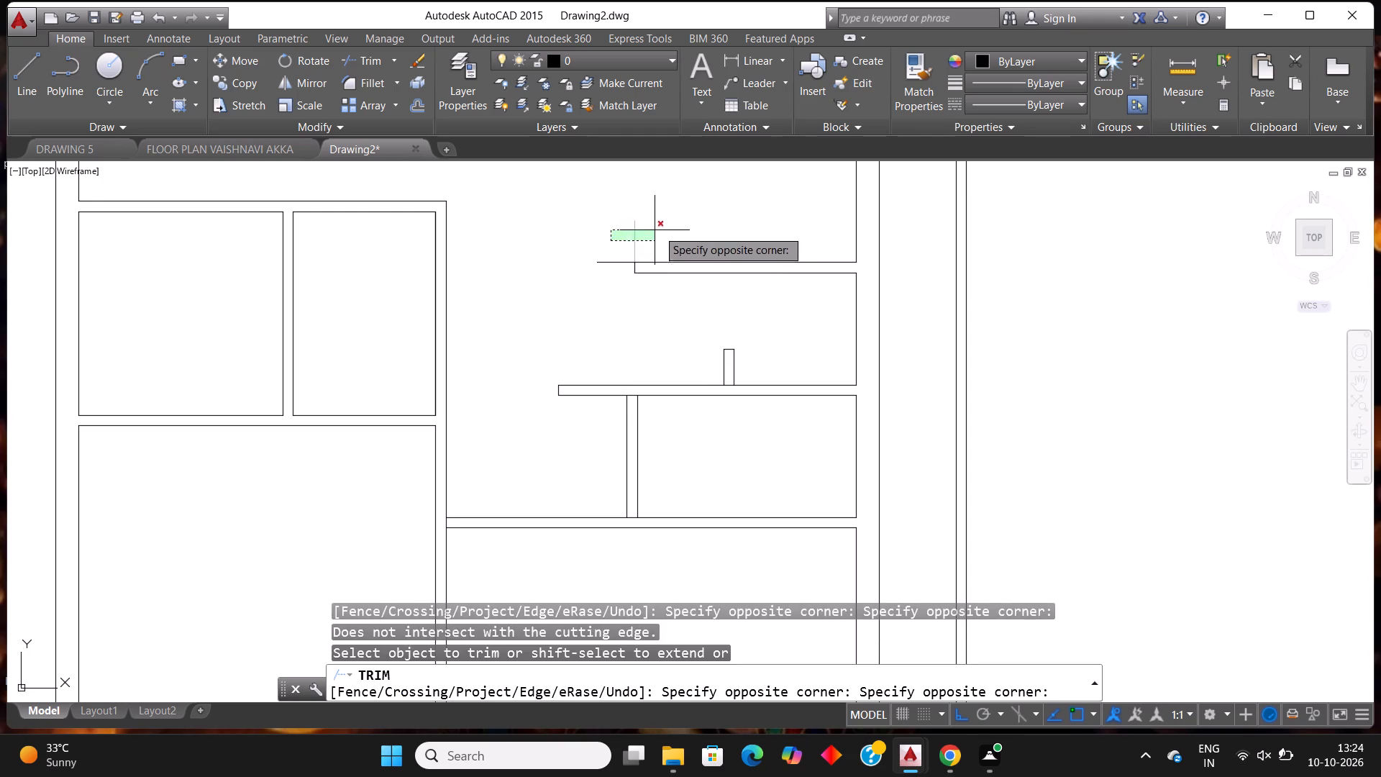
{"action": "left_click", "coordinate": [667, 227]}
{"action": "left_click", "coordinate": [627, 248]}
{"action": "left_click", "coordinate": [611, 287]}
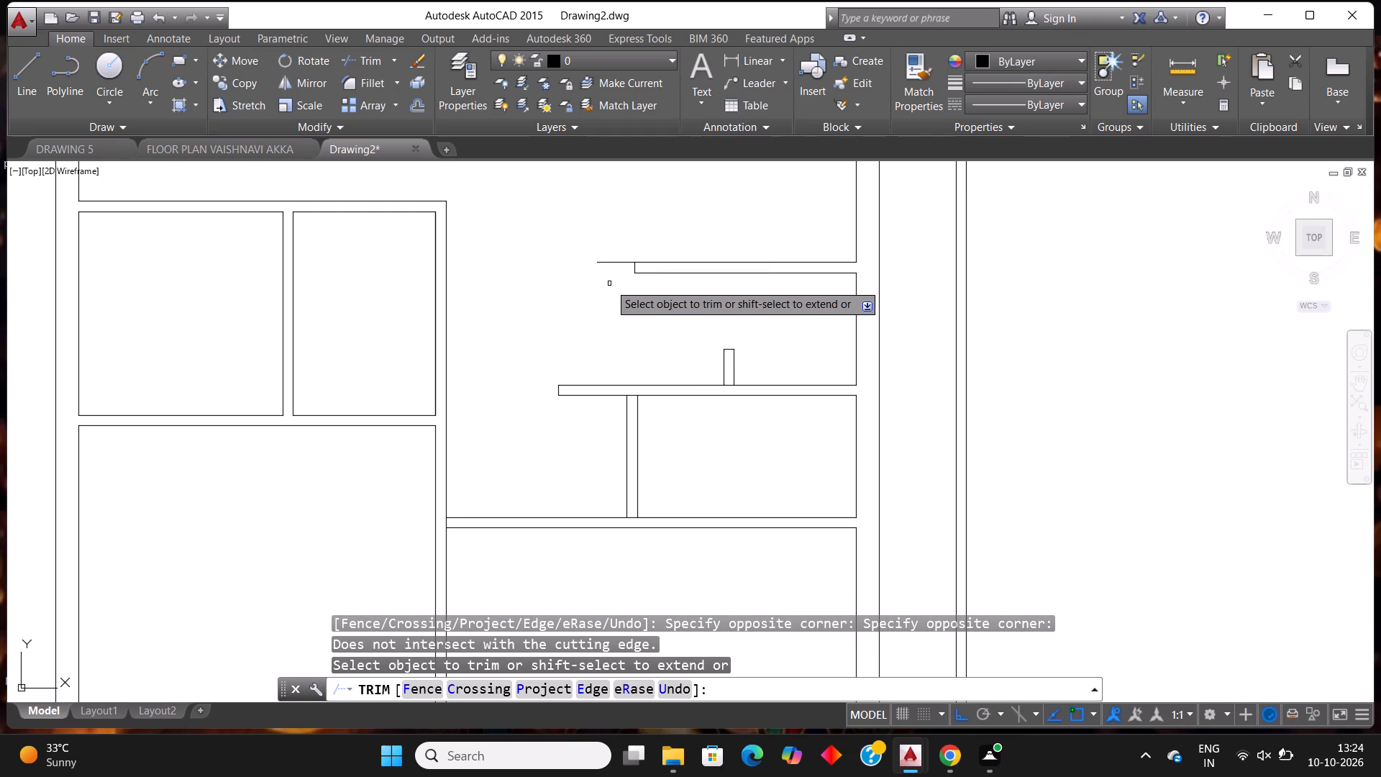
{"action": "key", "text": "Escape"}
{"action": "left_click", "coordinate": [621, 260]}
{"action": "left_click", "coordinate": [620, 265]}
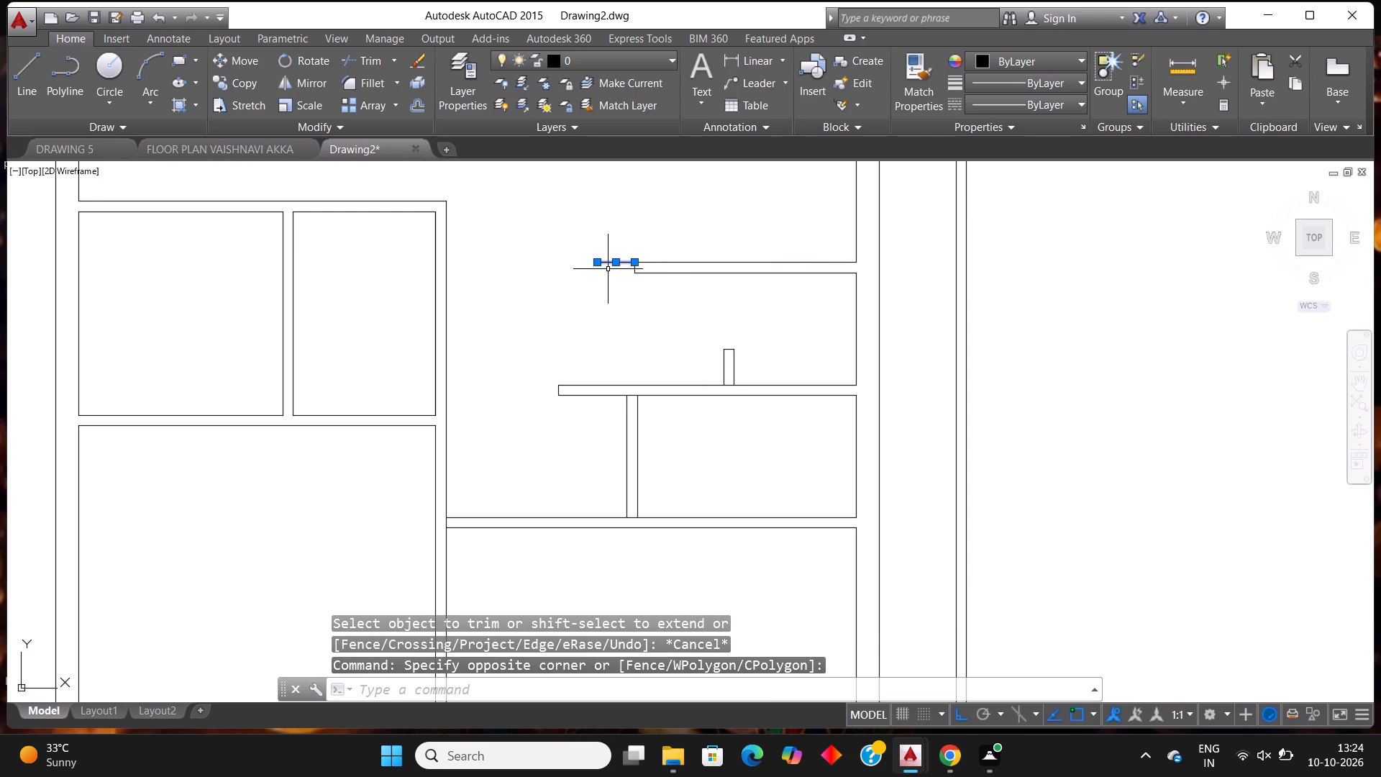
{"action": "key", "text": "Delete"}
Review the whole floor plan and the partition walls of the small rooms on the right side.
{"action": "scroll", "coordinate": [556, 300], "scroll_direction": "down", "scroll_amount": 3}
{"action": "scroll", "coordinate": [611, 258], "scroll_direction": "up", "scroll_amount": 1}
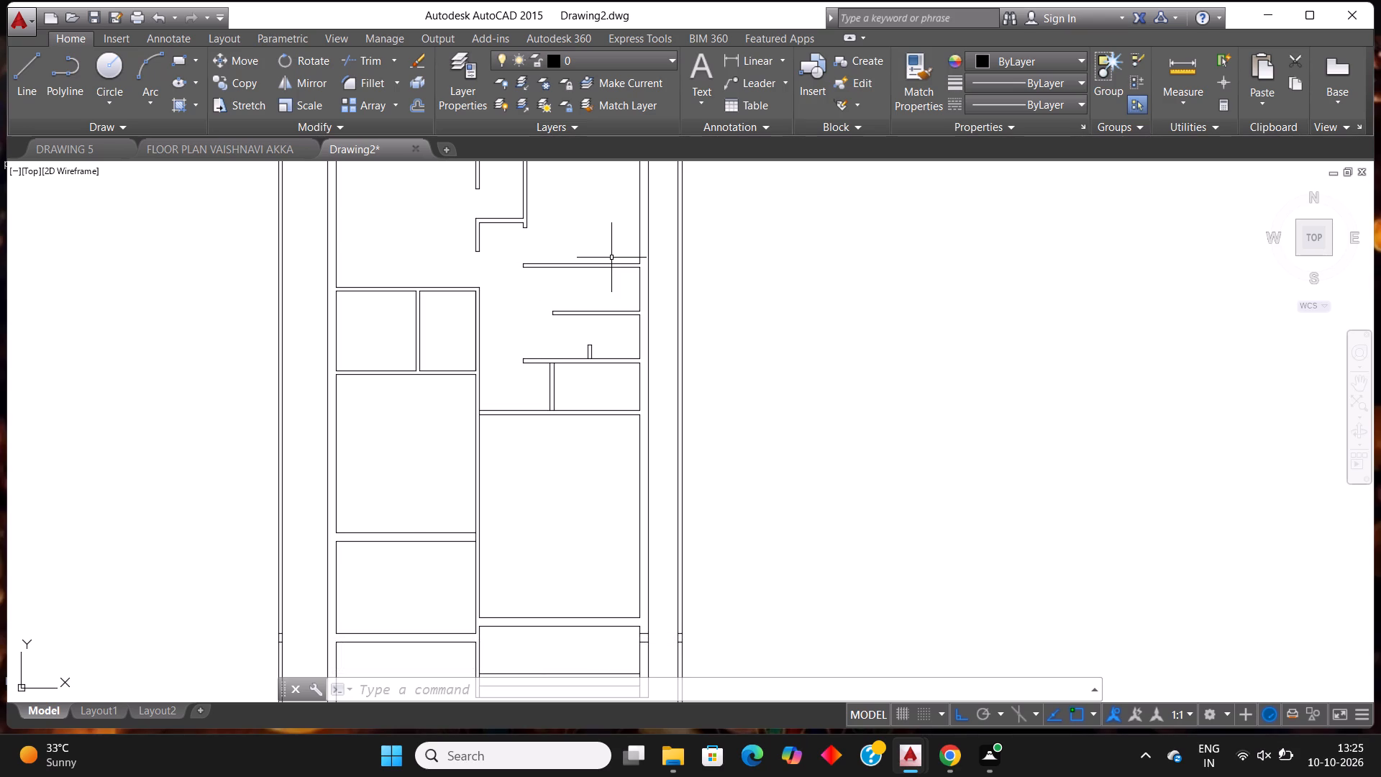
{"action": "scroll", "coordinate": [611, 258], "scroll_direction": "down", "scroll_amount": 2}
{"action": "scroll", "coordinate": [642, 209], "scroll_direction": "up", "scroll_amount": 1}
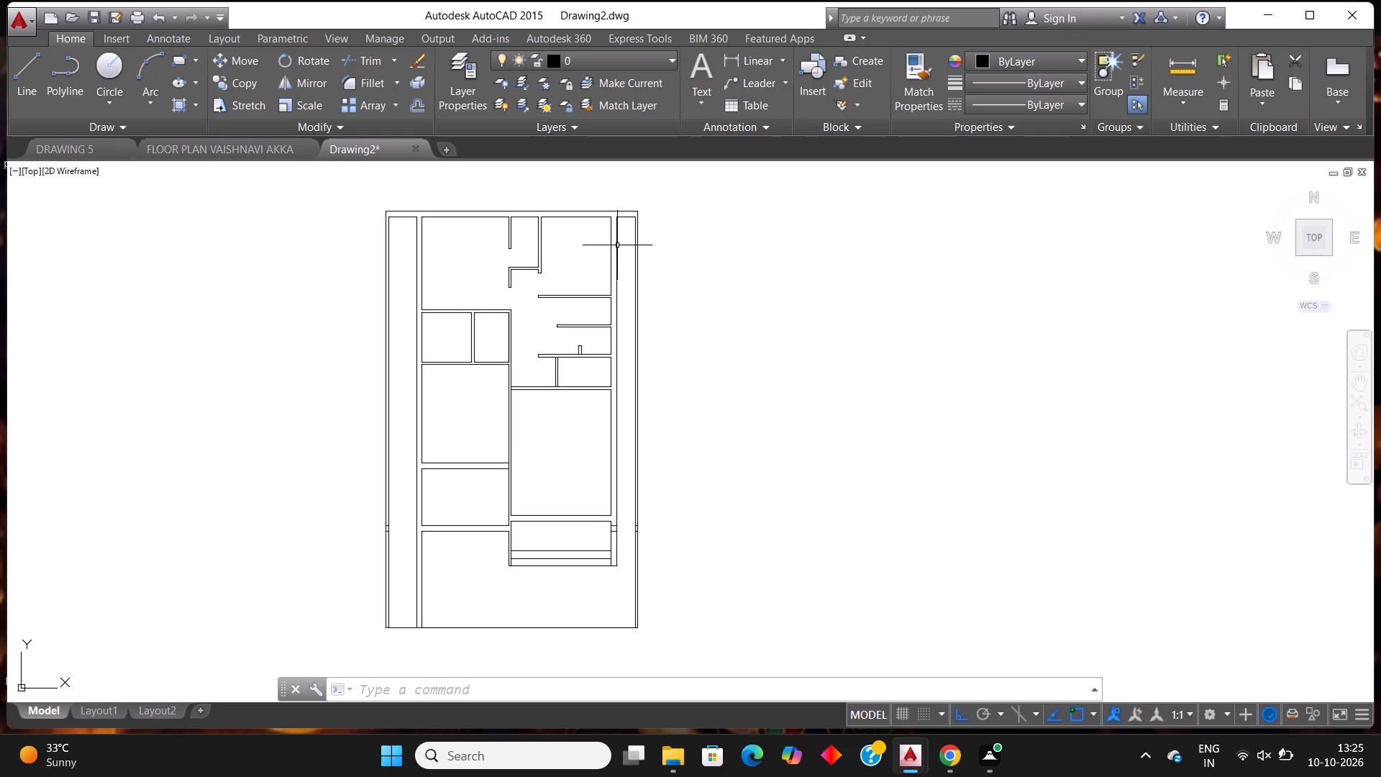
{"action": "scroll", "coordinate": [563, 335], "scroll_direction": "up", "scroll_amount": 2}
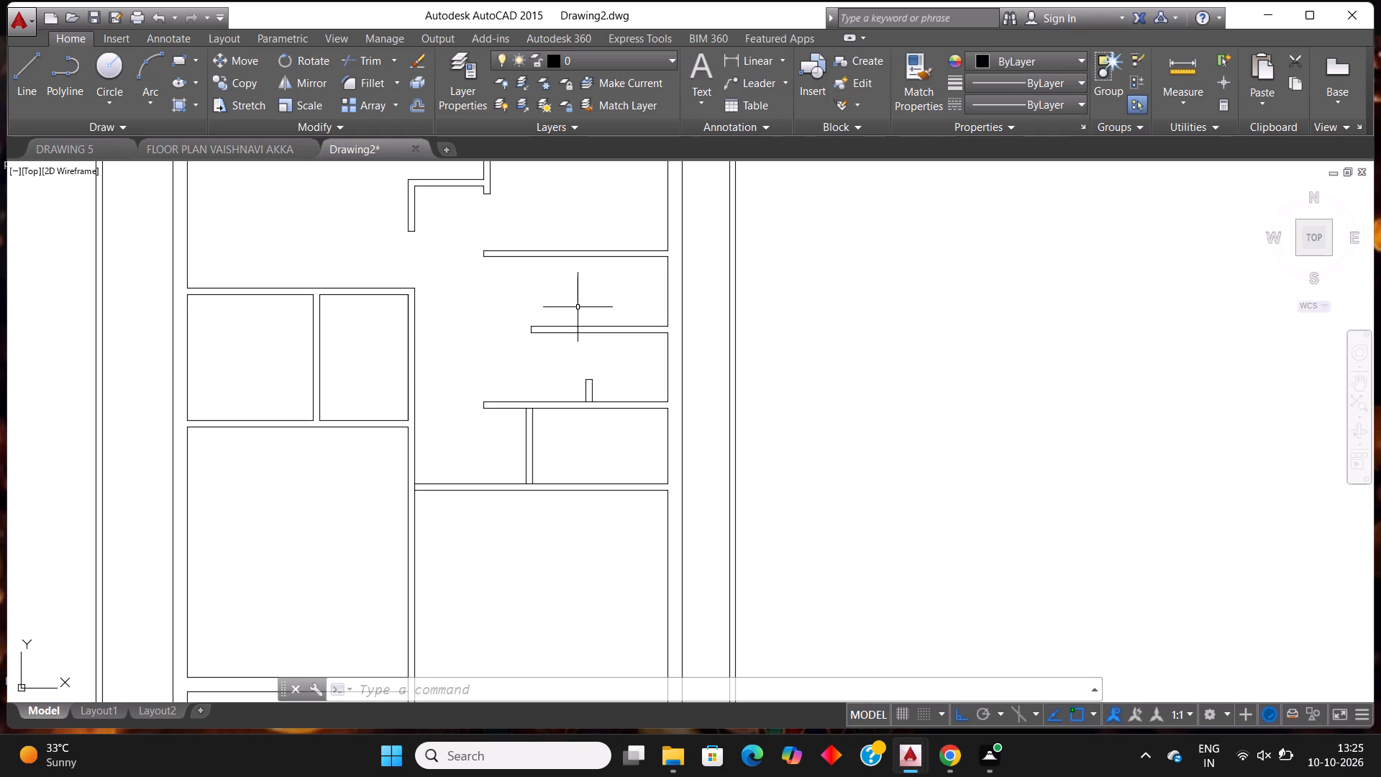
{"action": "scroll", "coordinate": [578, 307], "scroll_direction": "down", "scroll_amount": 1}
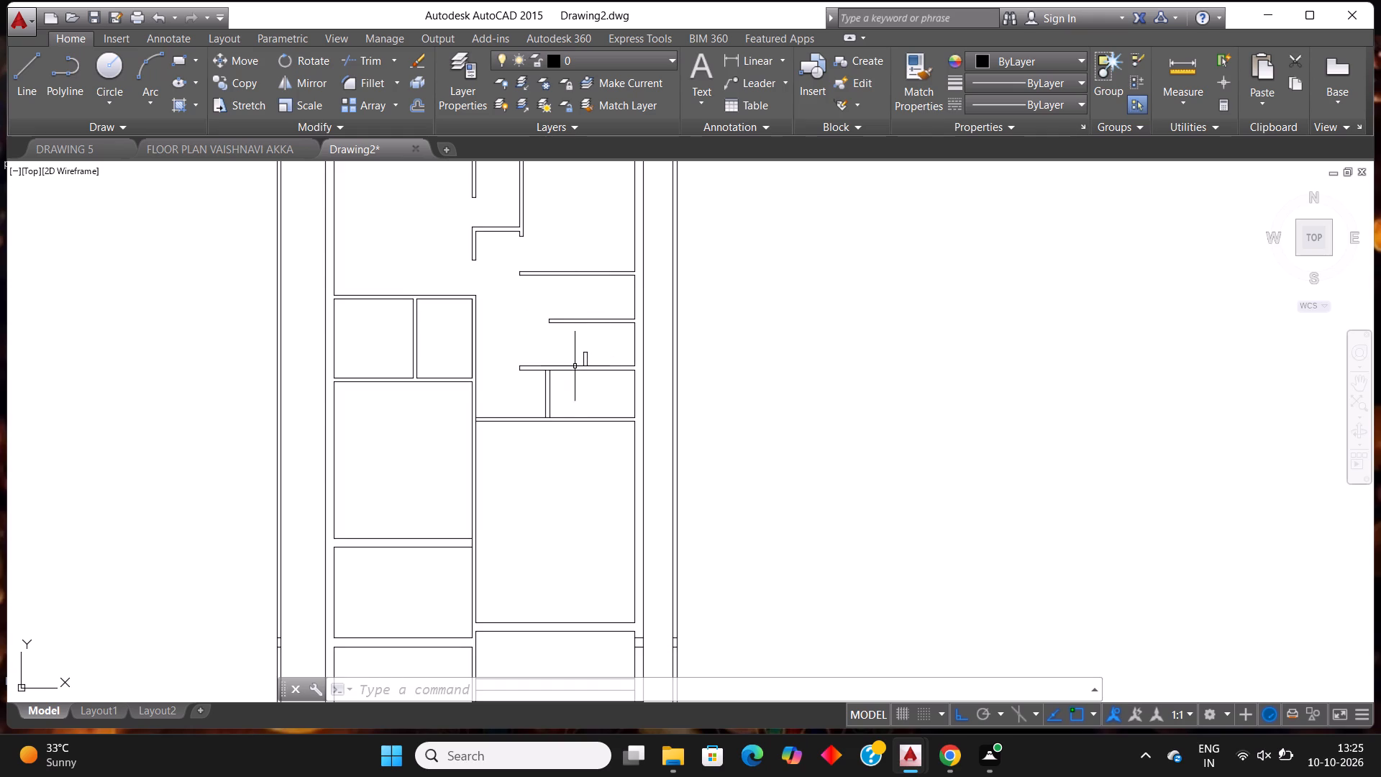
{"action": "scroll", "coordinate": [506, 376], "scroll_direction": "up", "scroll_amount": 1}
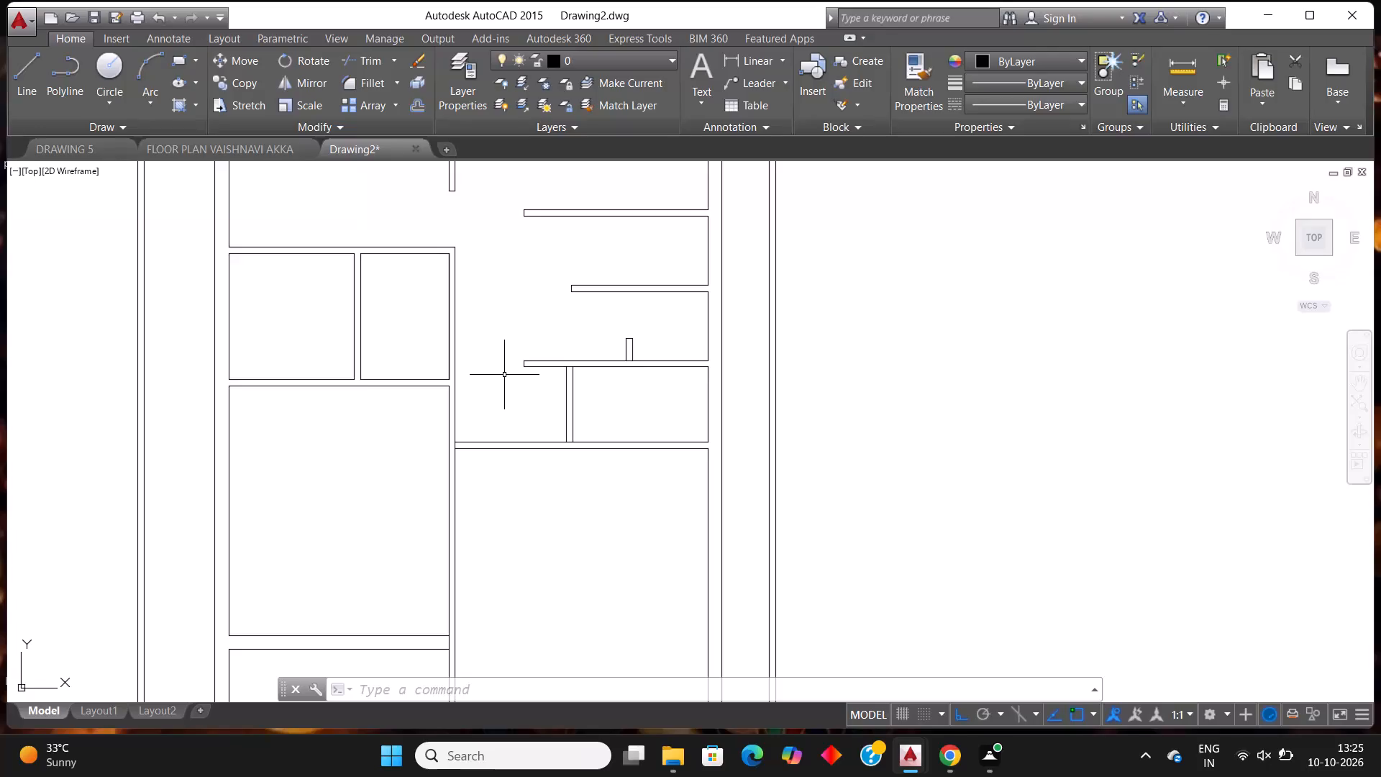
{"action": "key", "text": "Escape"}
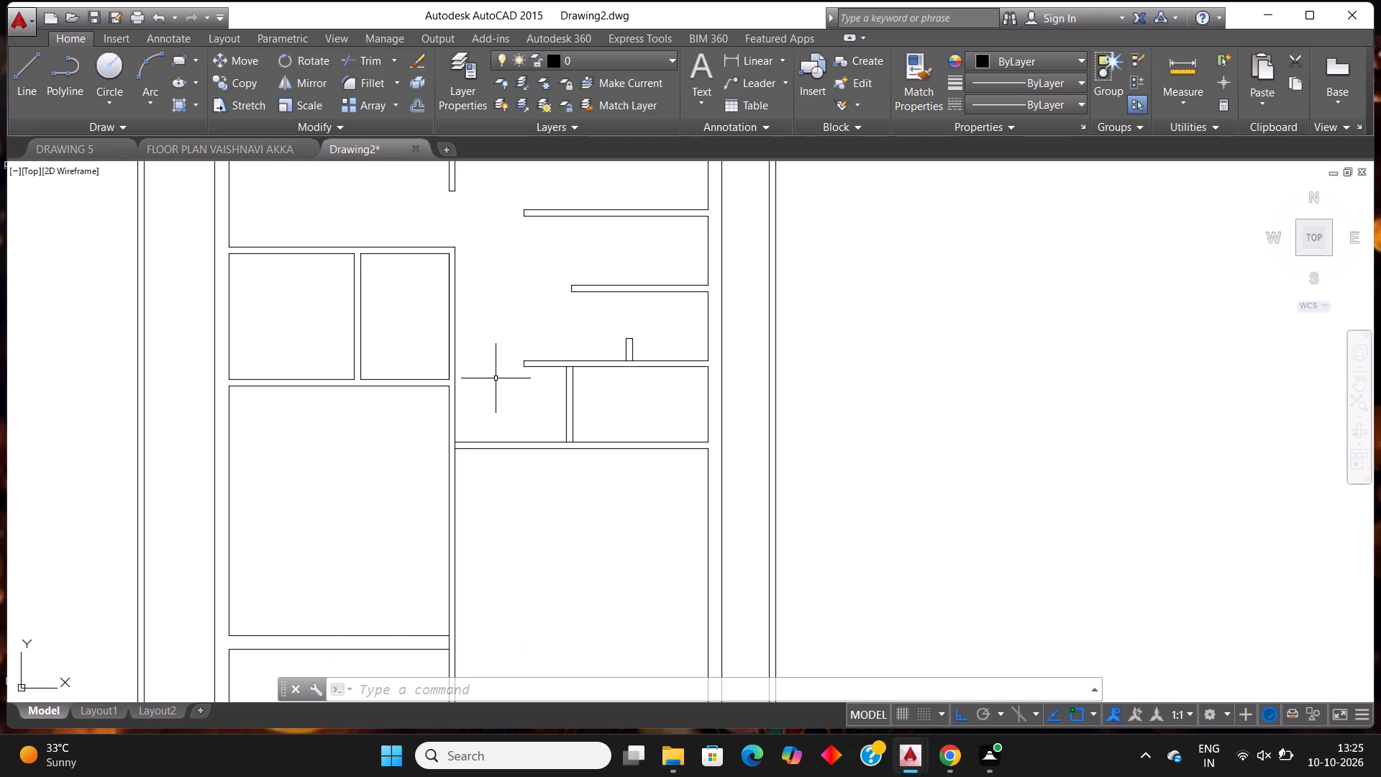
Extend the left line of the small room's vertical partition up through the wall above to the topmost partition wall.
{"action": "key", "text": "Escape"}
{"action": "type", "text": "ex"}
{"action": "key", "text": "Return"}
{"action": "key", "text": "Return"}
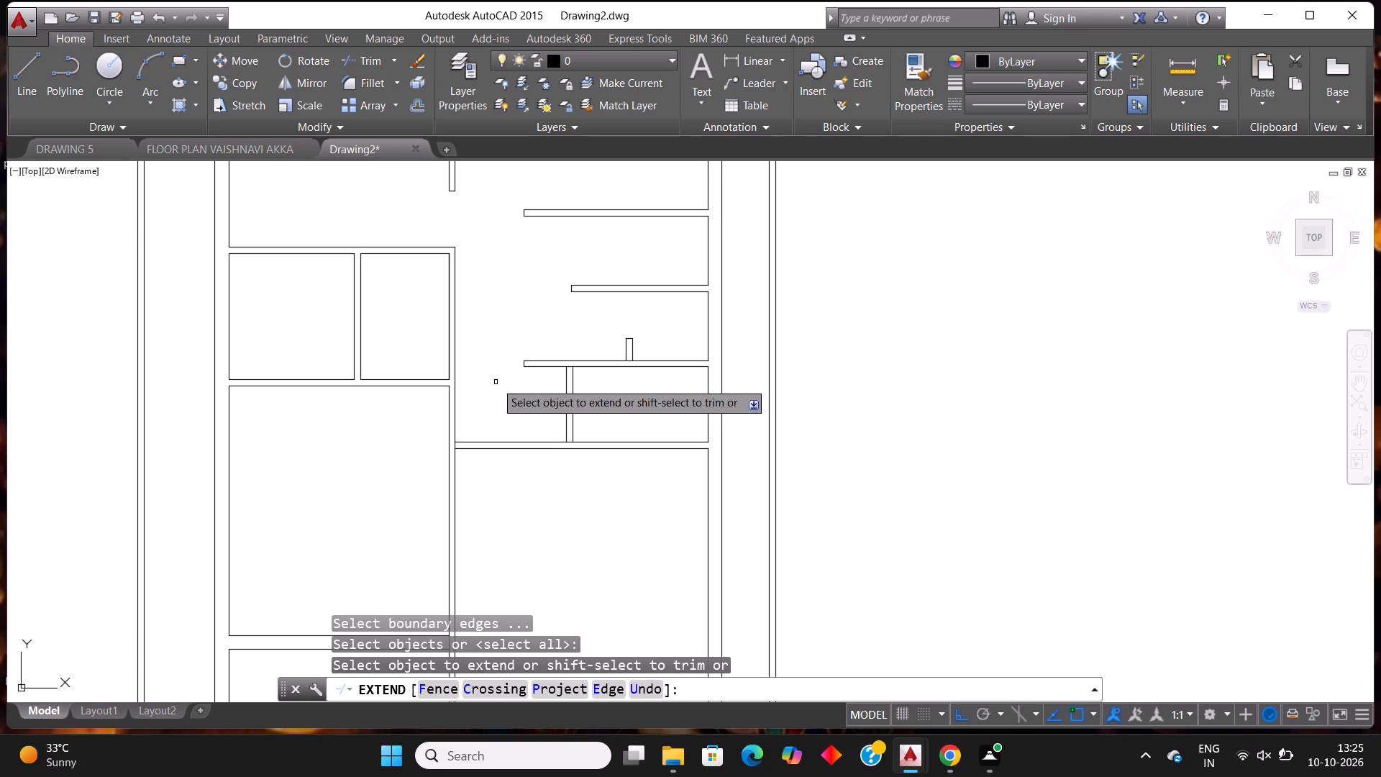
{"action": "left_click", "coordinate": [565, 391]}
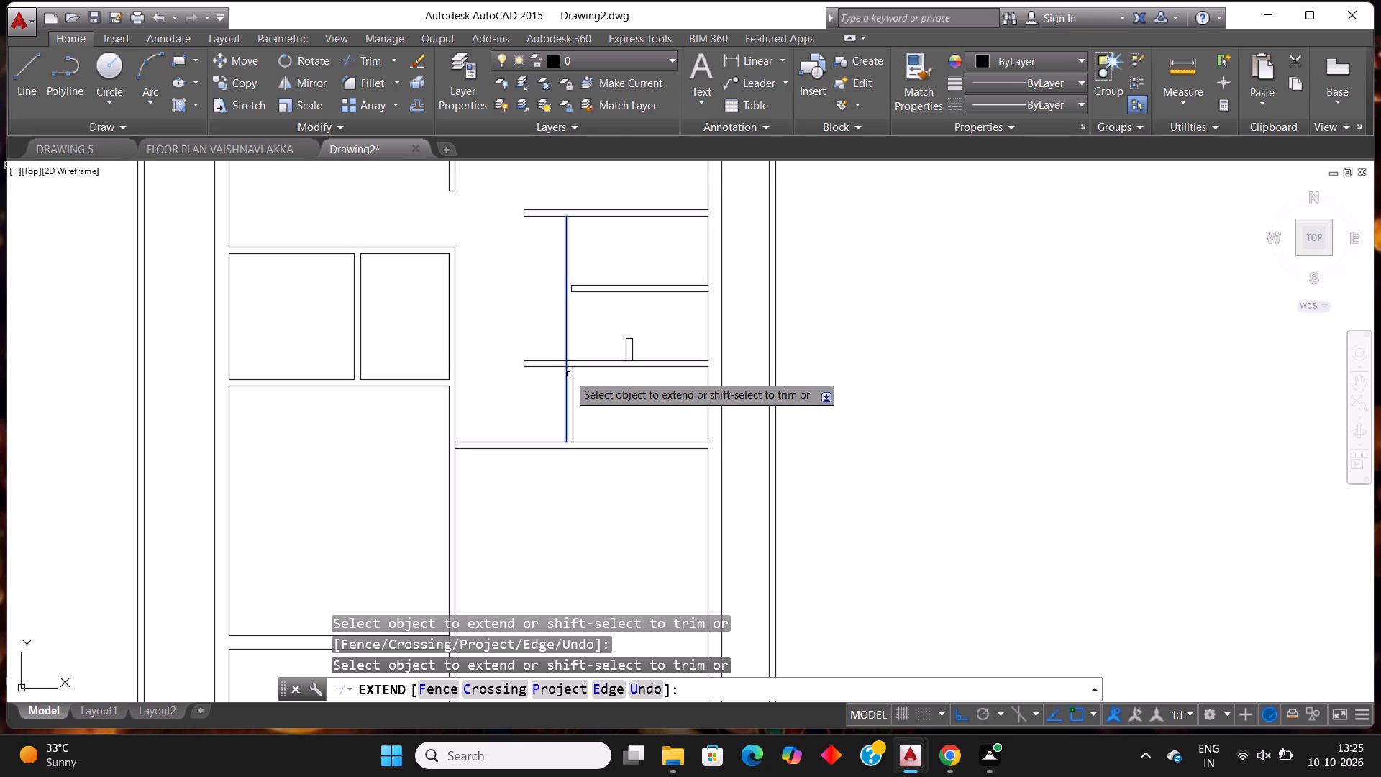
{"action": "left_click", "coordinate": [568, 374]}
{"action": "key", "text": "Escape"}
Trim the wall stub left of the partition, the extended line above that wall, and the leftover piece inside the corner.
{"action": "type", "text": "yr"}
{"action": "key", "text": "BackSpace"}
{"action": "key", "text": "BackSpace"}
{"action": "type", "text": "tr"}
{"action": "key", "text": "Return"}
{"action": "key", "text": "Return"}
{"action": "left_click", "coordinate": [530, 334]}
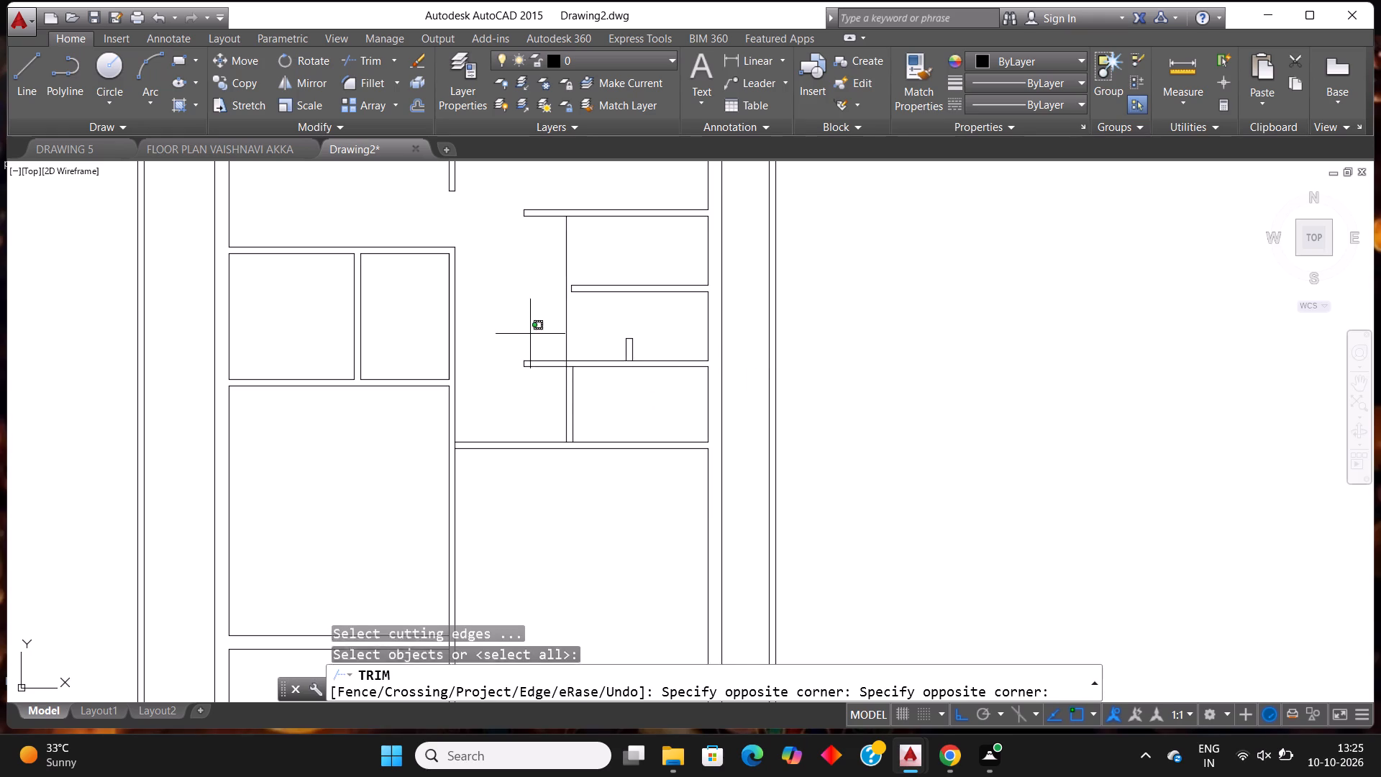
{"action": "left_click", "coordinate": [539, 388]}
{"action": "left_click", "coordinate": [542, 324]}
{"action": "left_click", "coordinate": [590, 322]}
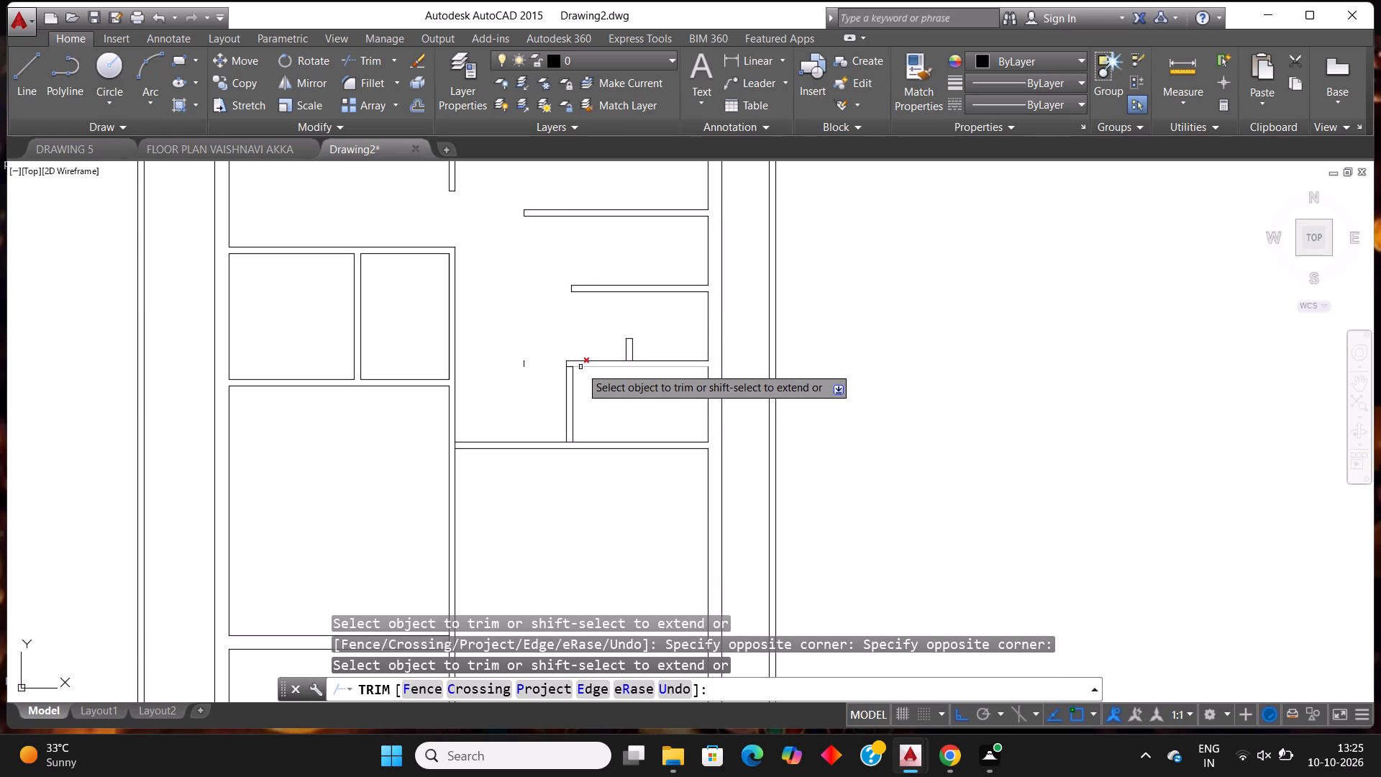
{"action": "scroll", "coordinate": [580, 367], "scroll_direction": "up", "scroll_amount": 2}
{"action": "left_click", "coordinate": [543, 367]}
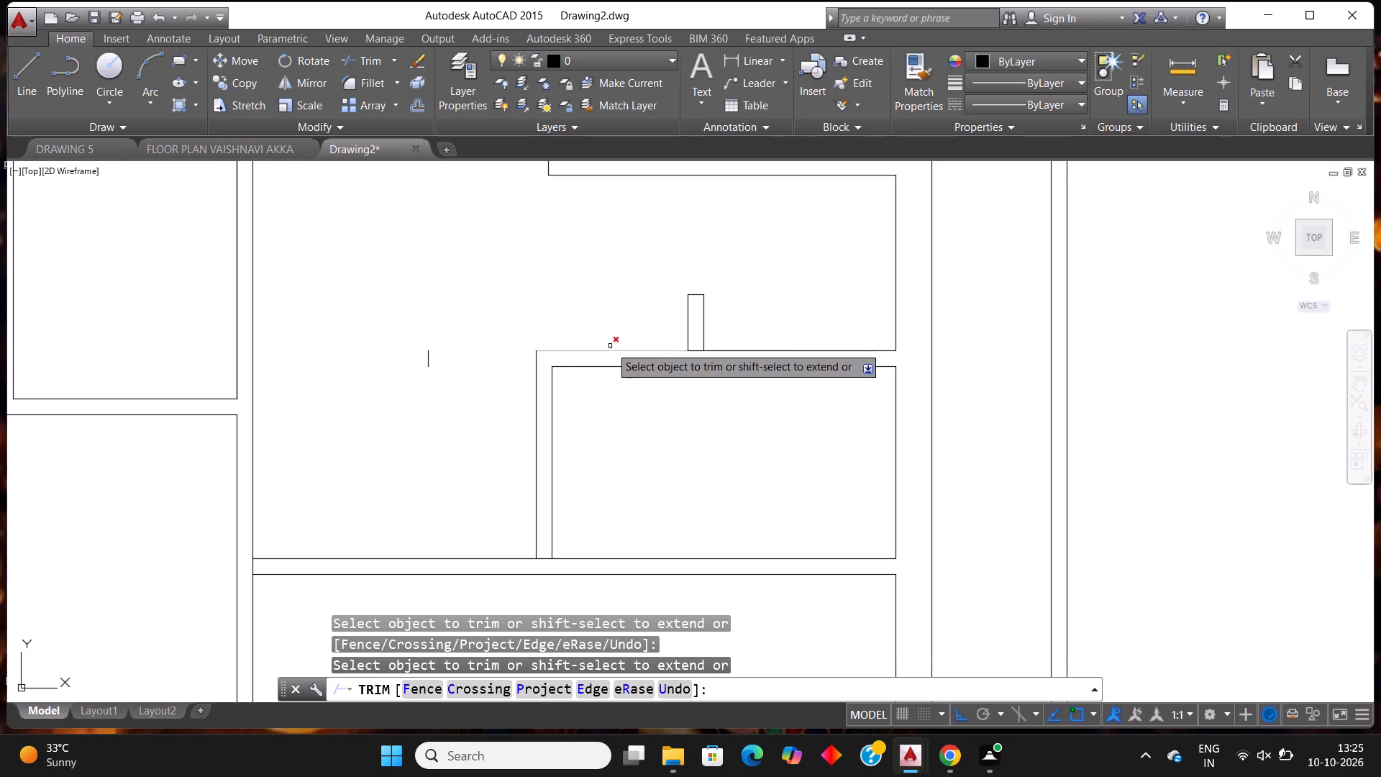
{"action": "scroll", "coordinate": [611, 350], "scroll_direction": "down", "scroll_amount": 2}
{"action": "key", "text": "Escape"}
Erase the stray end cap left from the trimmed wall stub.
{"action": "left_click", "coordinate": [568, 379]}
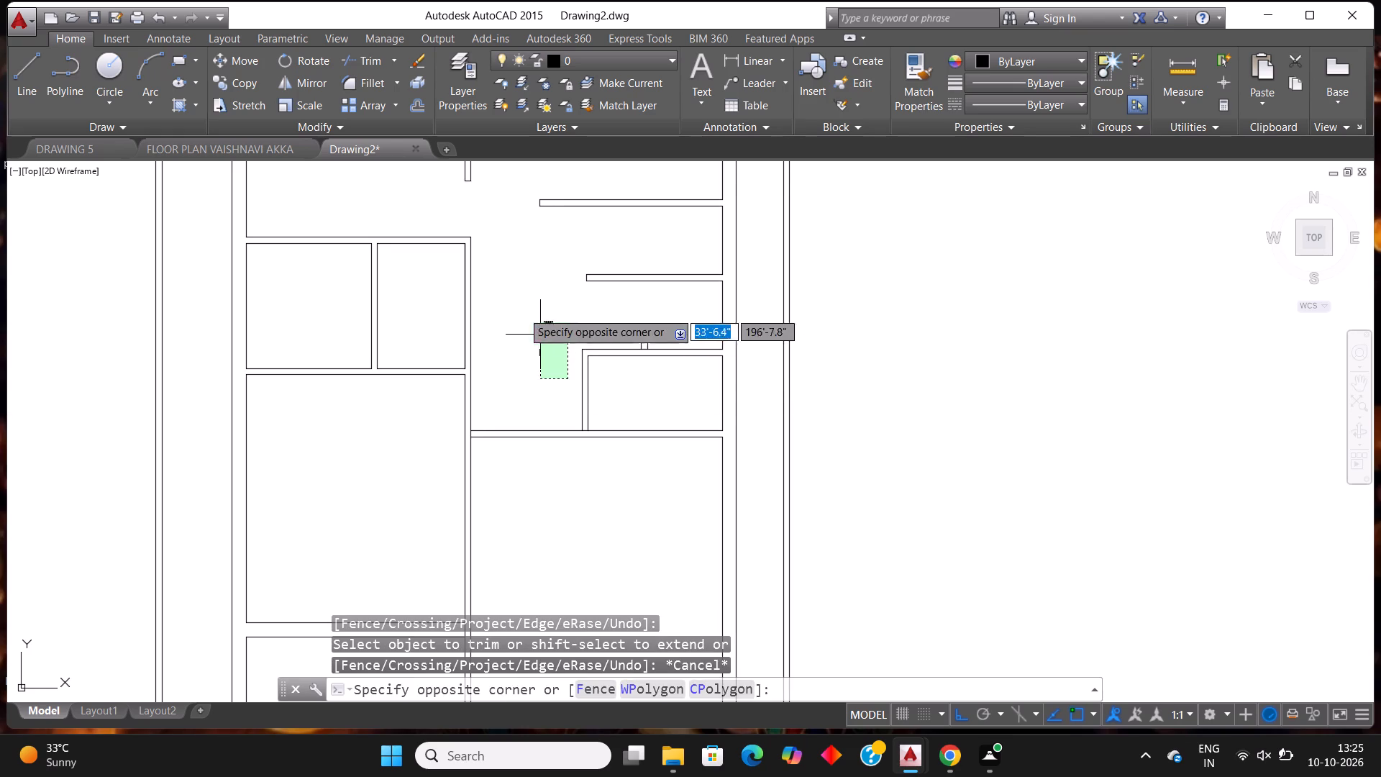
{"action": "left_click", "coordinate": [512, 303]}
{"action": "key", "text": "Delete"}
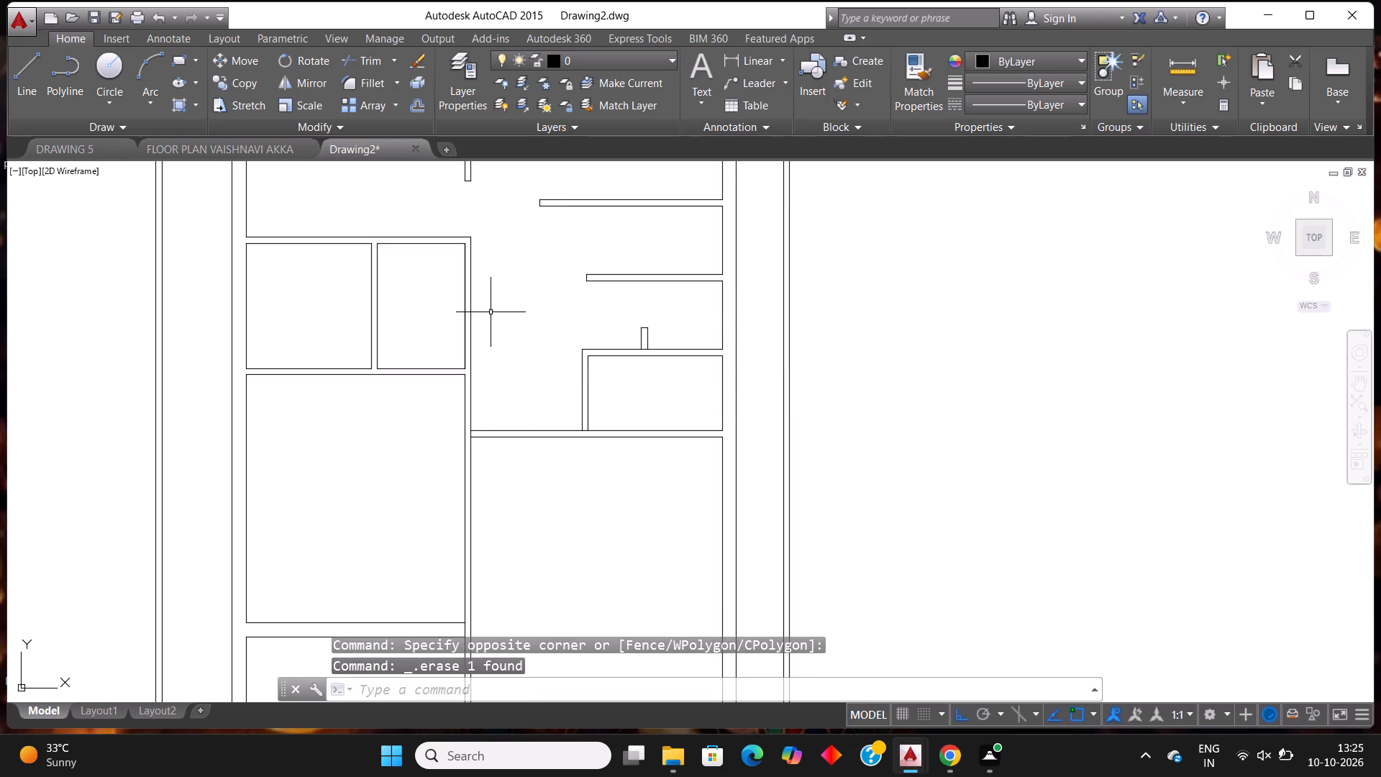
Extend the left line of the short stub wall down through the wall below it to that wall's lower face.
{"action": "scroll", "coordinate": [496, 347], "scroll_direction": "down", "scroll_amount": 1}
{"action": "scroll", "coordinate": [617, 330], "scroll_direction": "up", "scroll_amount": 1}
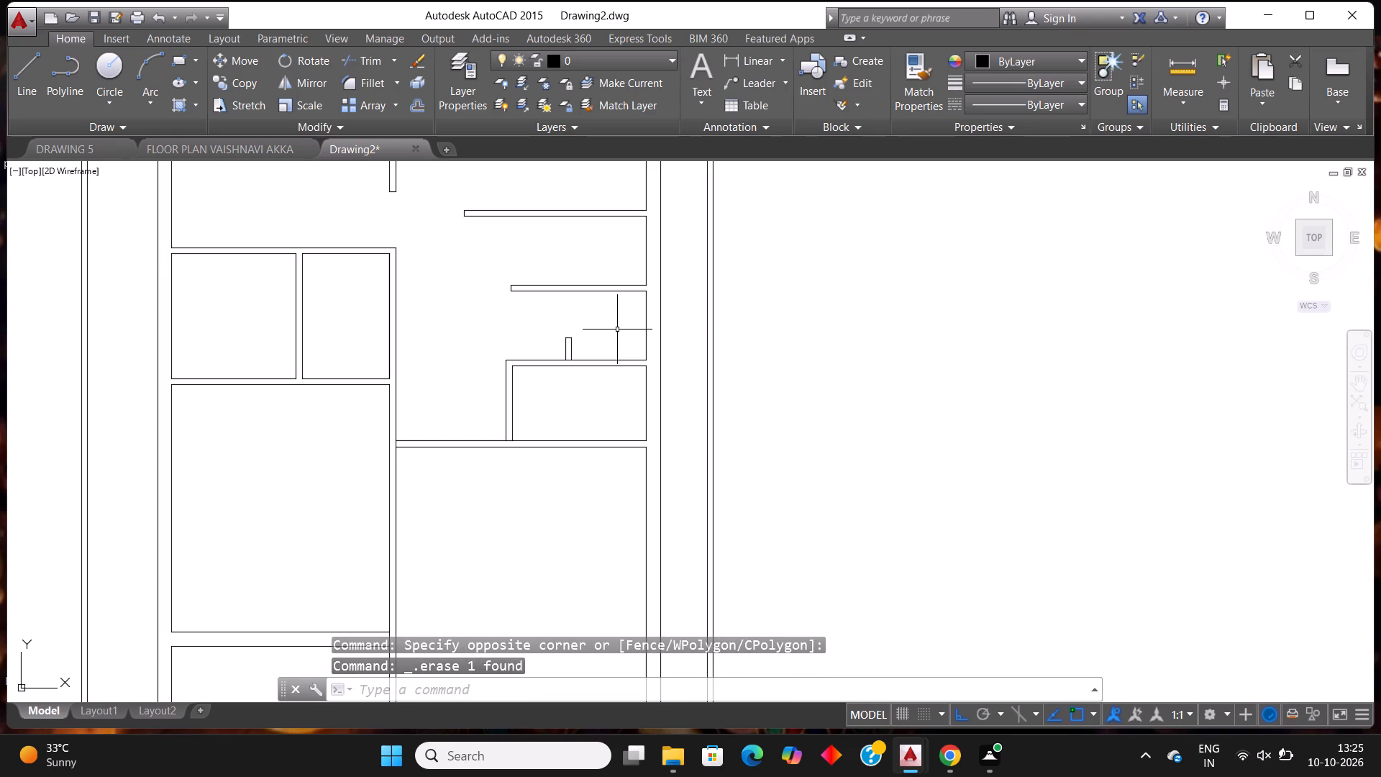
{"action": "type", "text": "ex"}
{"action": "key", "text": "Return"}
{"action": "key", "text": "Return"}
{"action": "scroll", "coordinate": [606, 328], "scroll_direction": "up", "scroll_amount": 1}
{"action": "scroll", "coordinate": [549, 376], "scroll_direction": "up", "scroll_amount": 1}
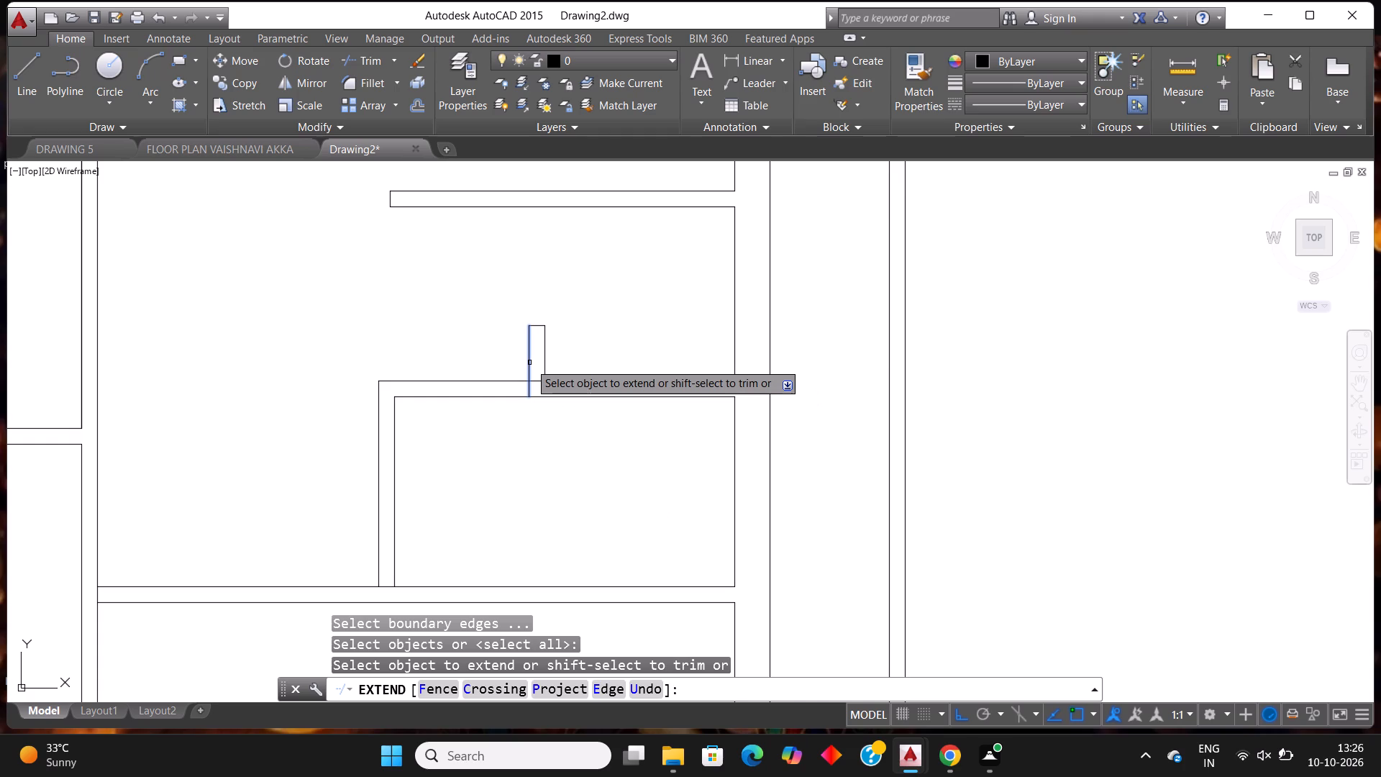
{"action": "left_click", "coordinate": [529, 363]}
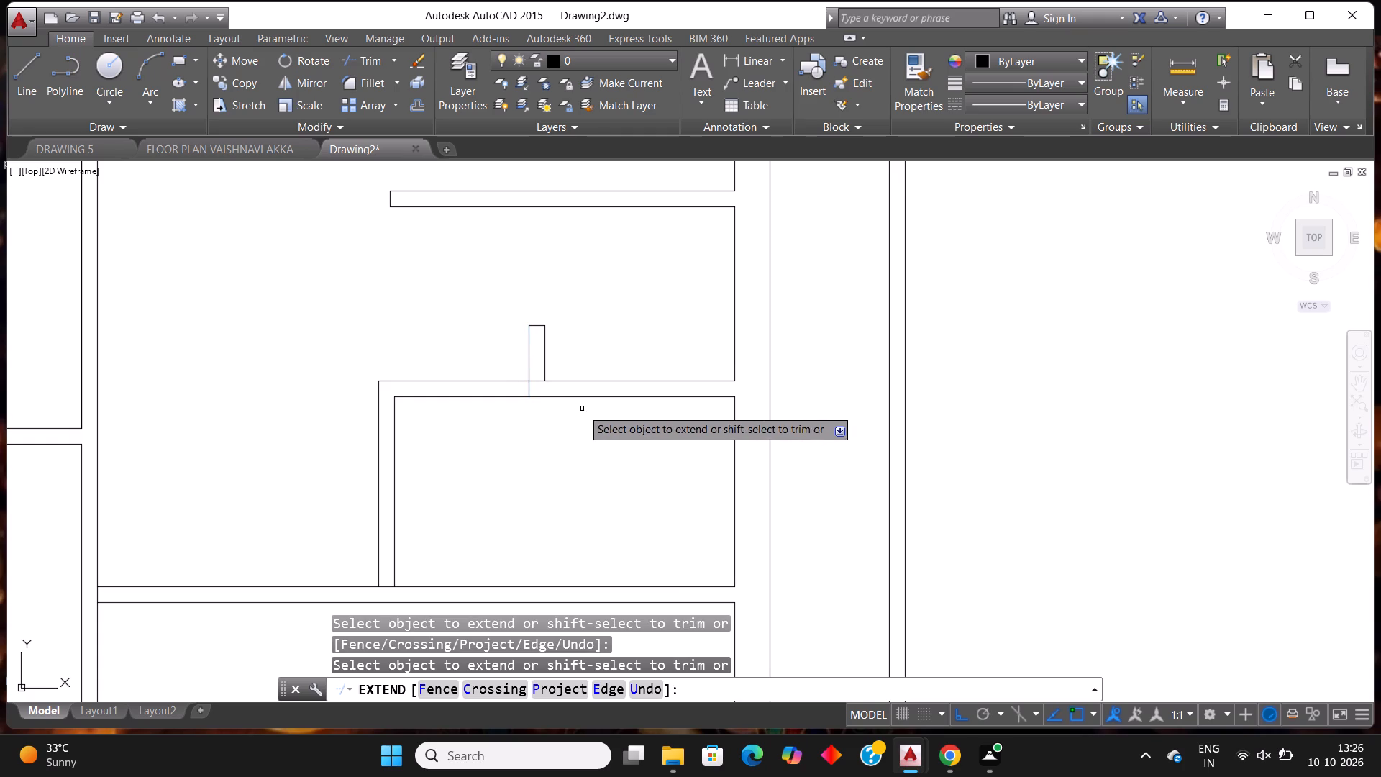
{"action": "key", "text": "Escape"}
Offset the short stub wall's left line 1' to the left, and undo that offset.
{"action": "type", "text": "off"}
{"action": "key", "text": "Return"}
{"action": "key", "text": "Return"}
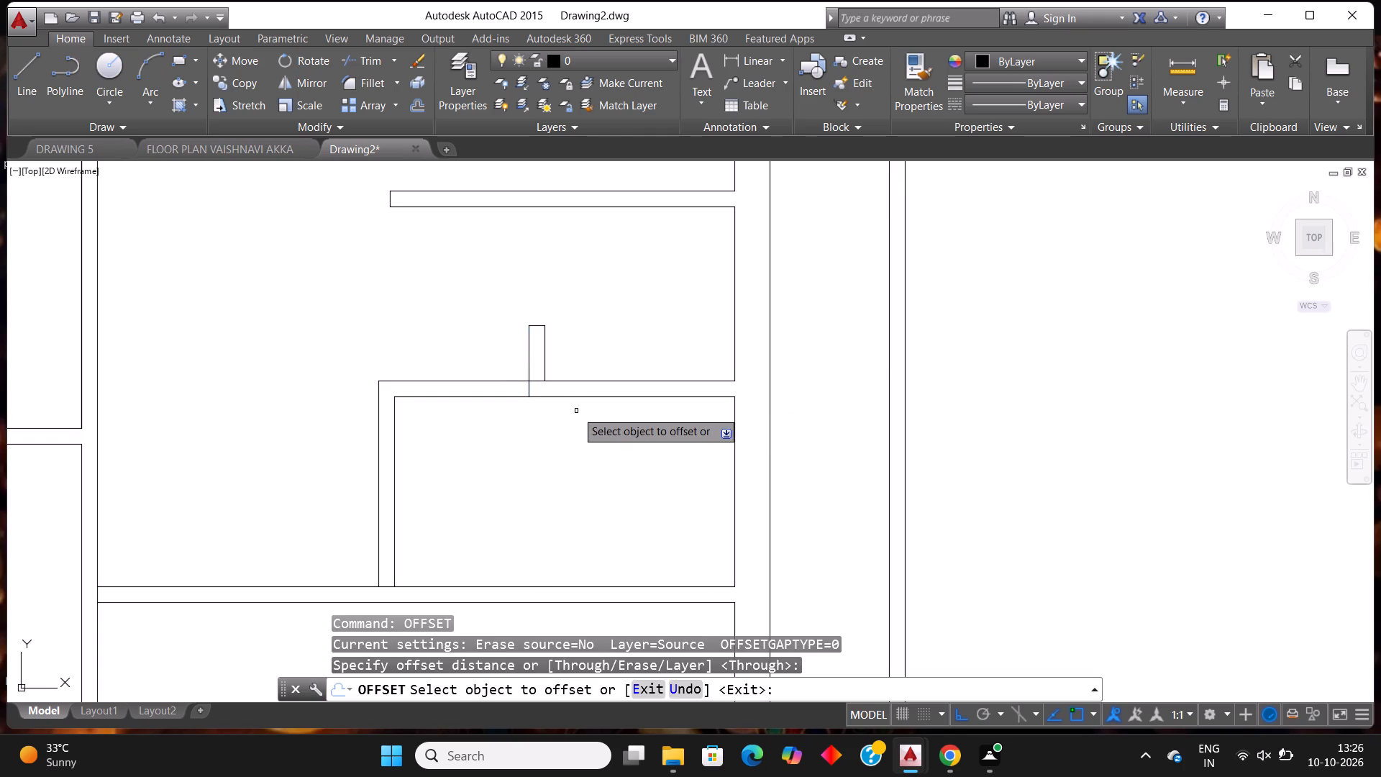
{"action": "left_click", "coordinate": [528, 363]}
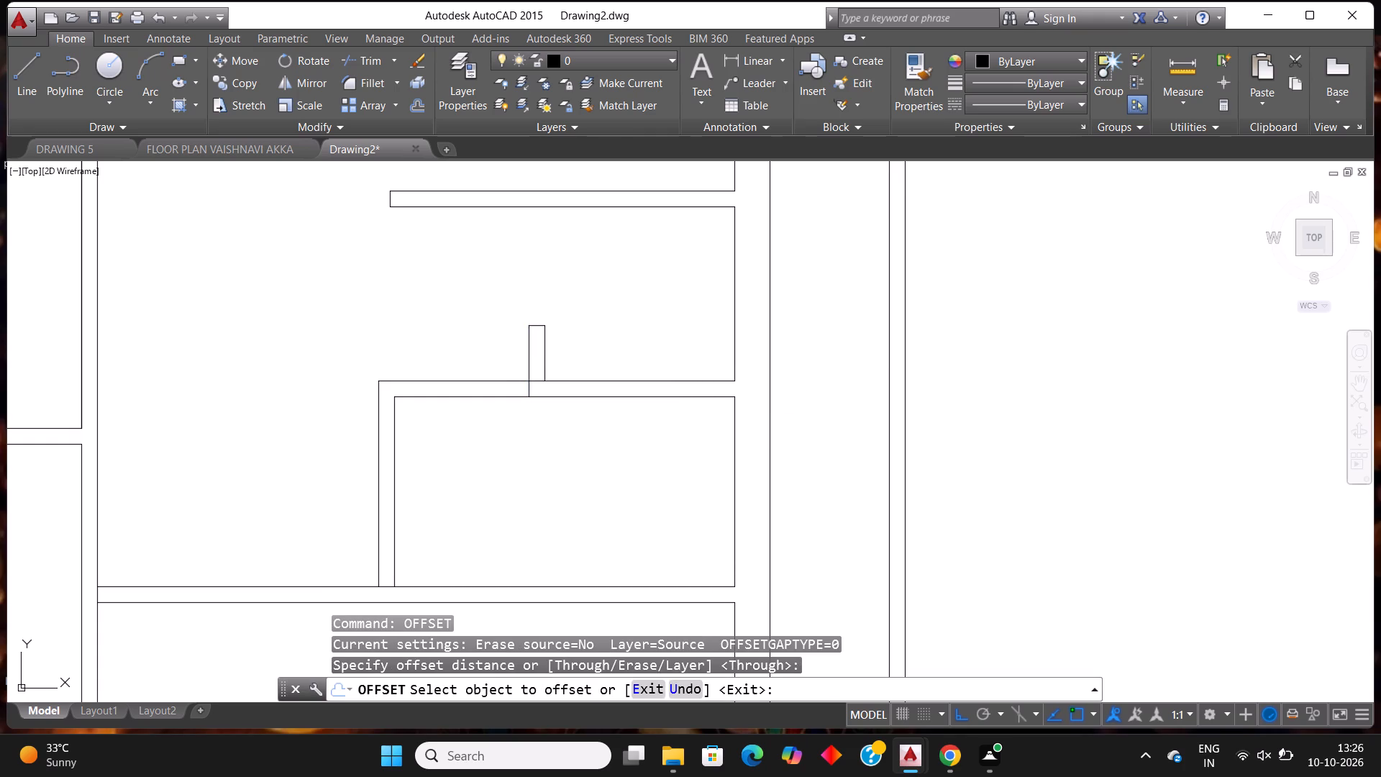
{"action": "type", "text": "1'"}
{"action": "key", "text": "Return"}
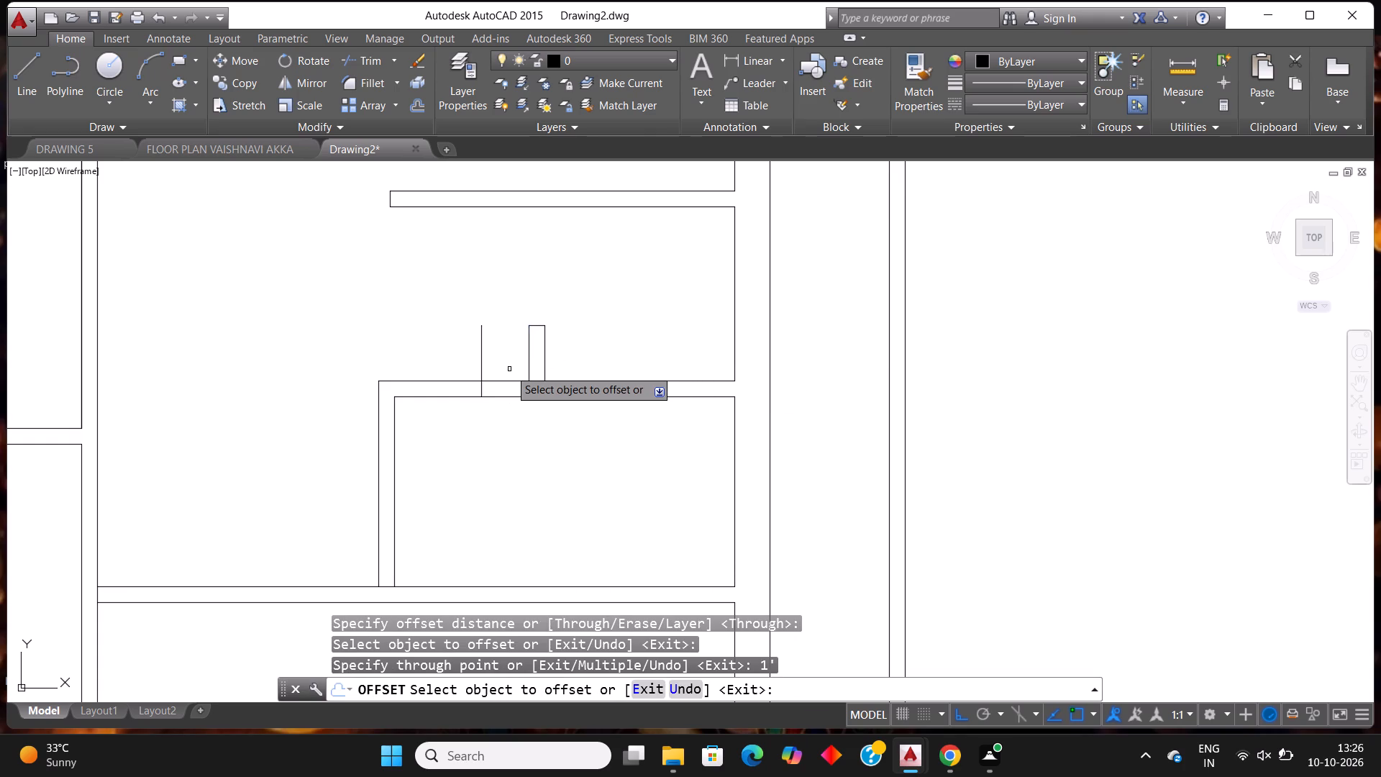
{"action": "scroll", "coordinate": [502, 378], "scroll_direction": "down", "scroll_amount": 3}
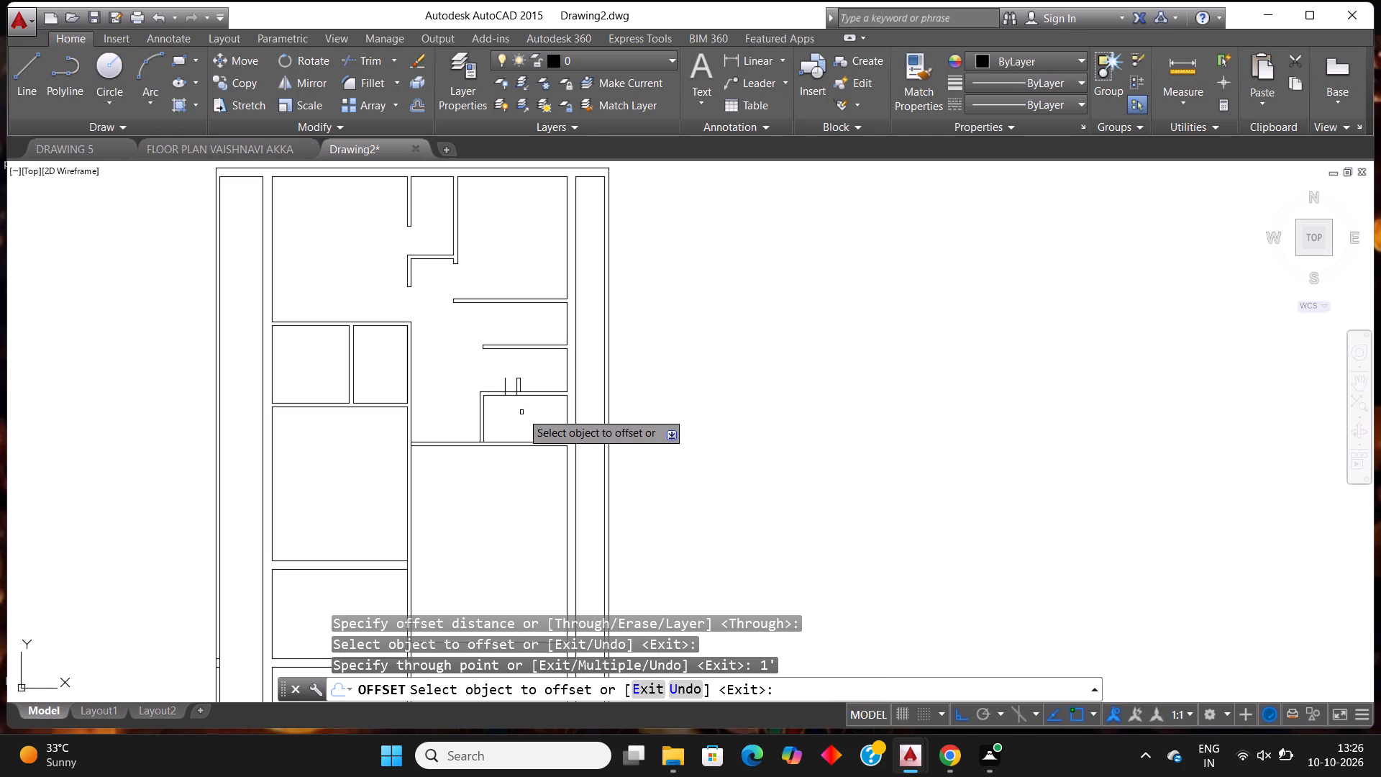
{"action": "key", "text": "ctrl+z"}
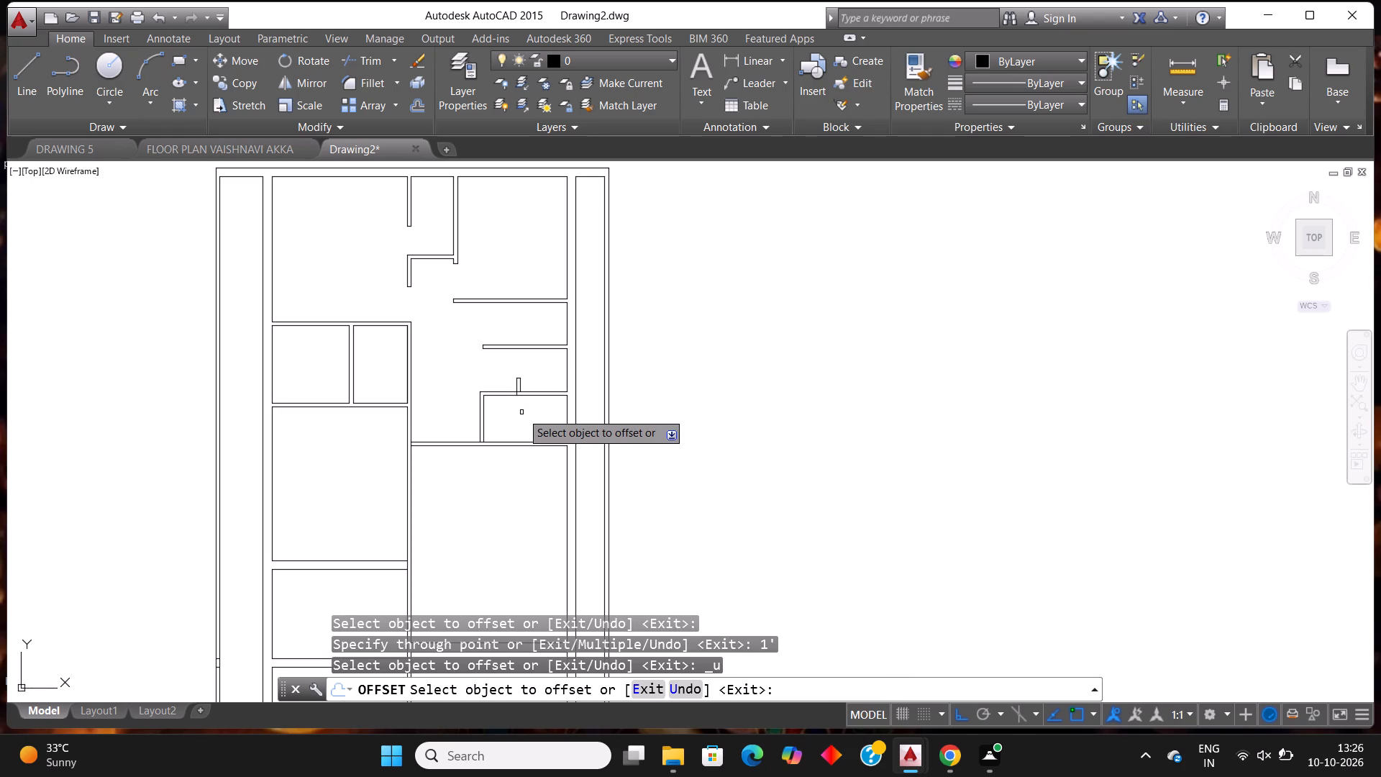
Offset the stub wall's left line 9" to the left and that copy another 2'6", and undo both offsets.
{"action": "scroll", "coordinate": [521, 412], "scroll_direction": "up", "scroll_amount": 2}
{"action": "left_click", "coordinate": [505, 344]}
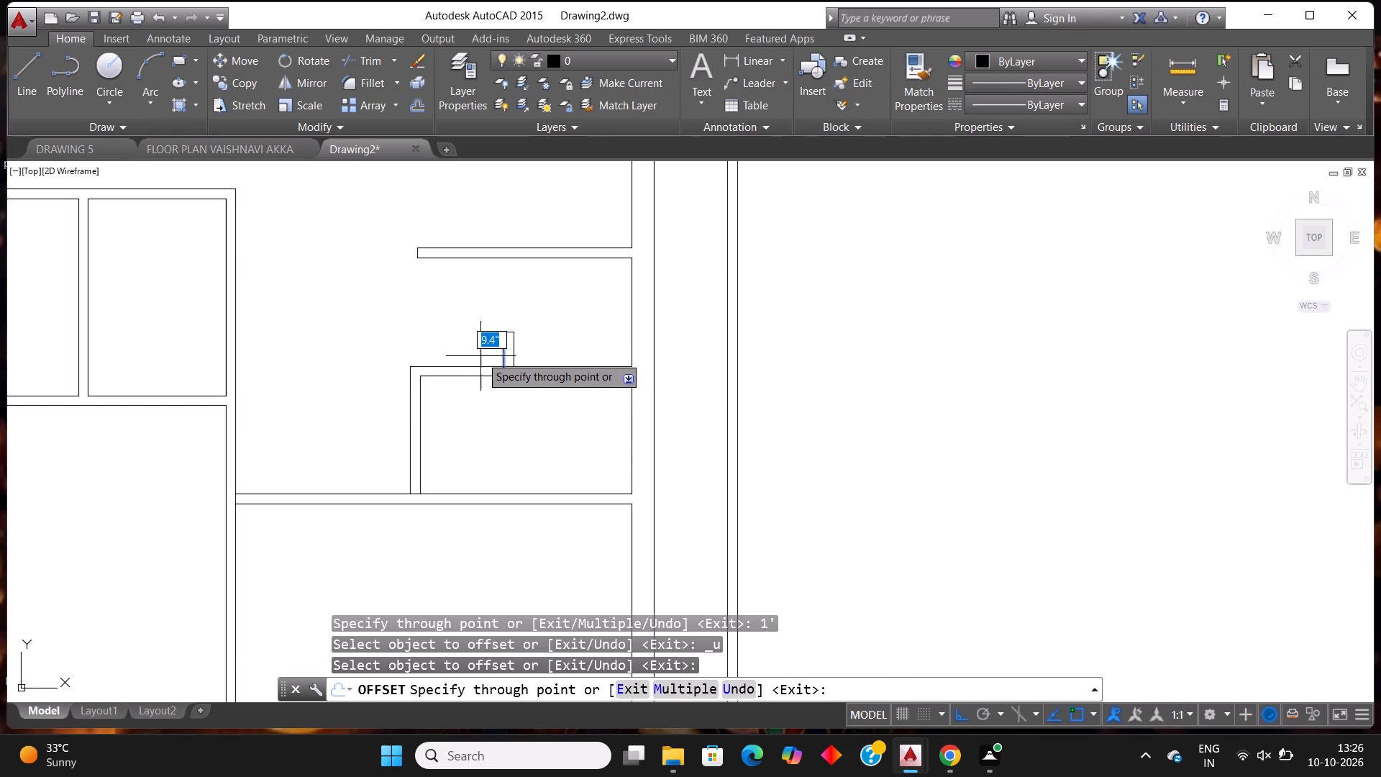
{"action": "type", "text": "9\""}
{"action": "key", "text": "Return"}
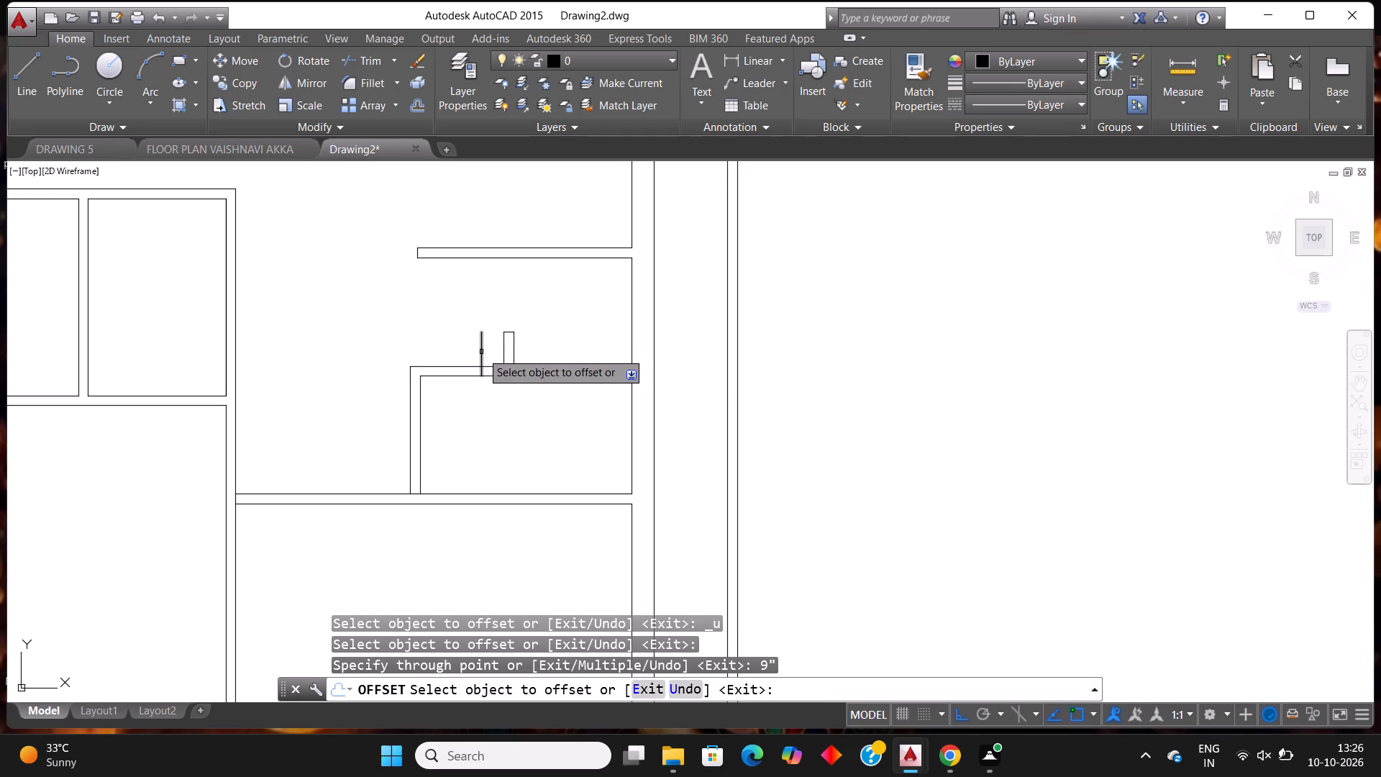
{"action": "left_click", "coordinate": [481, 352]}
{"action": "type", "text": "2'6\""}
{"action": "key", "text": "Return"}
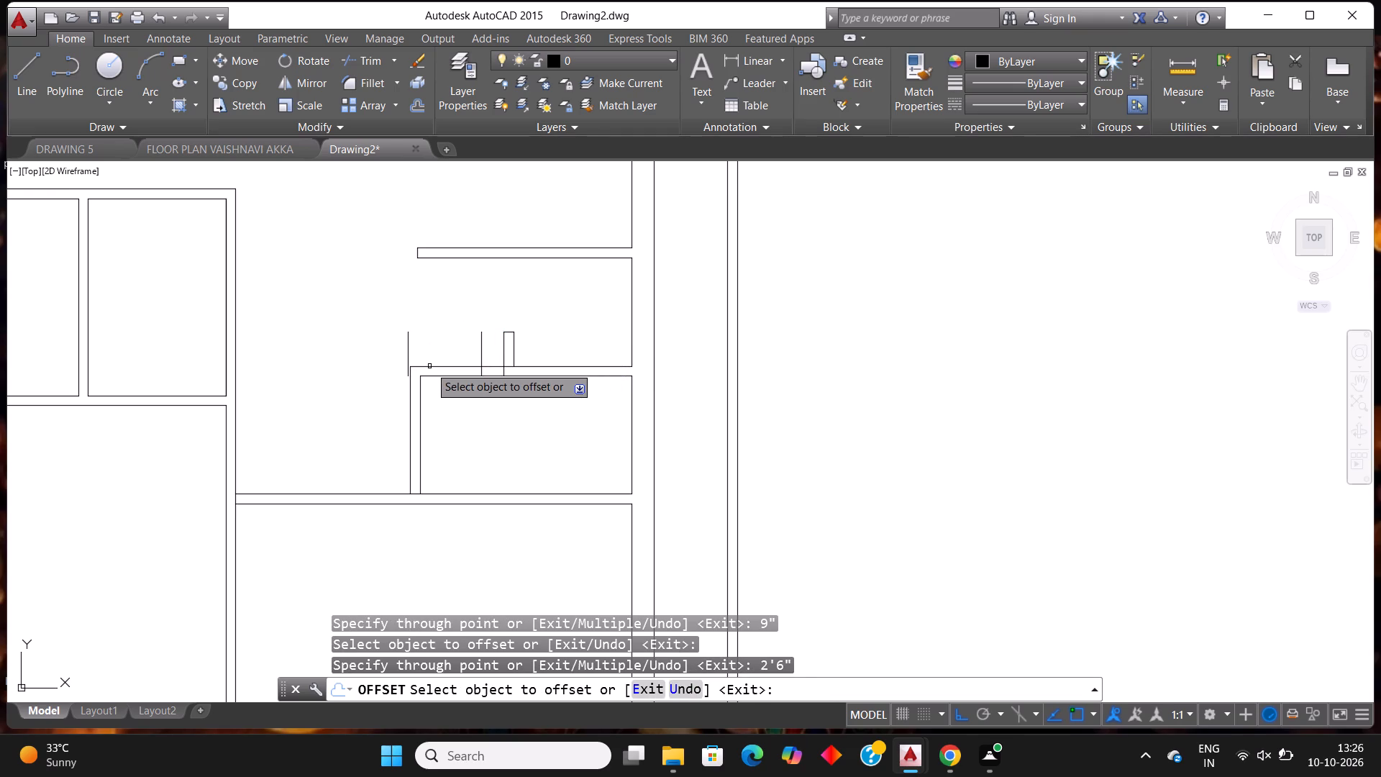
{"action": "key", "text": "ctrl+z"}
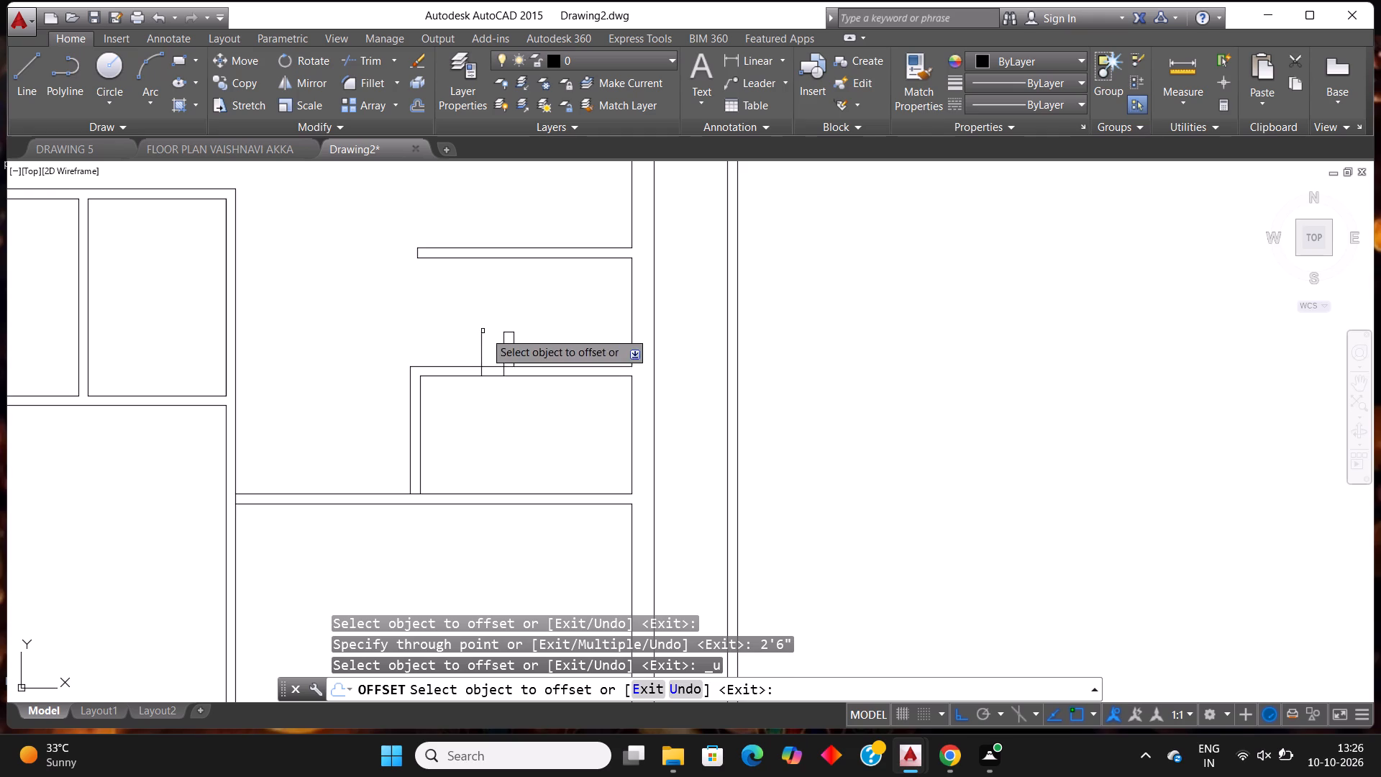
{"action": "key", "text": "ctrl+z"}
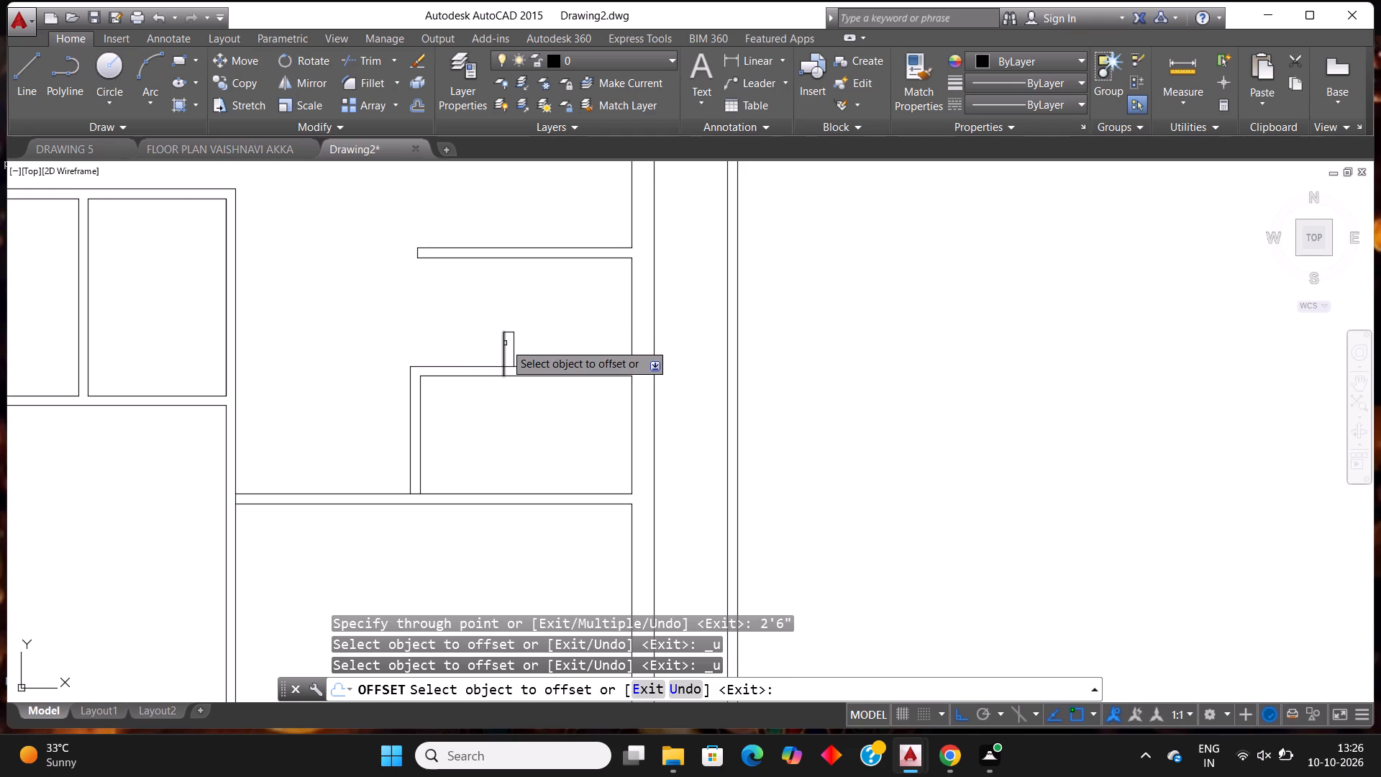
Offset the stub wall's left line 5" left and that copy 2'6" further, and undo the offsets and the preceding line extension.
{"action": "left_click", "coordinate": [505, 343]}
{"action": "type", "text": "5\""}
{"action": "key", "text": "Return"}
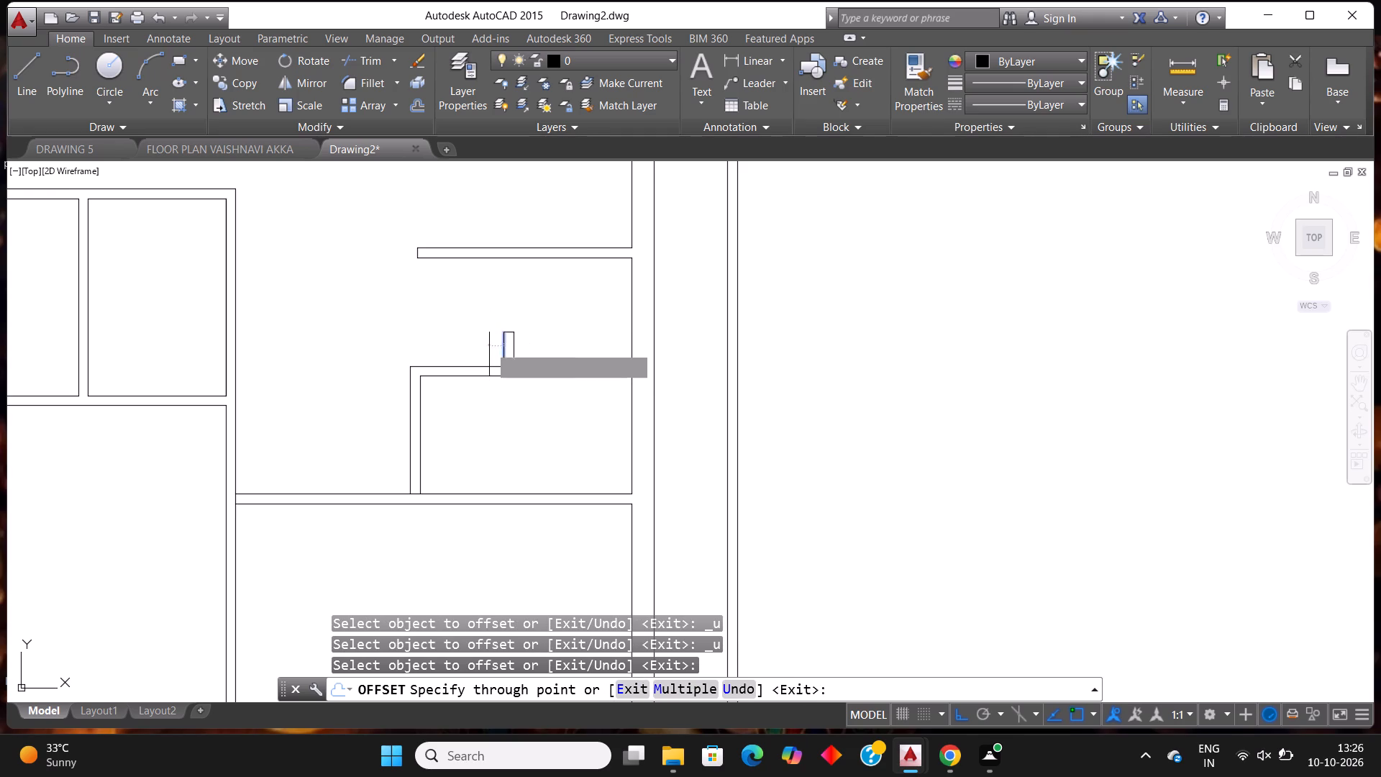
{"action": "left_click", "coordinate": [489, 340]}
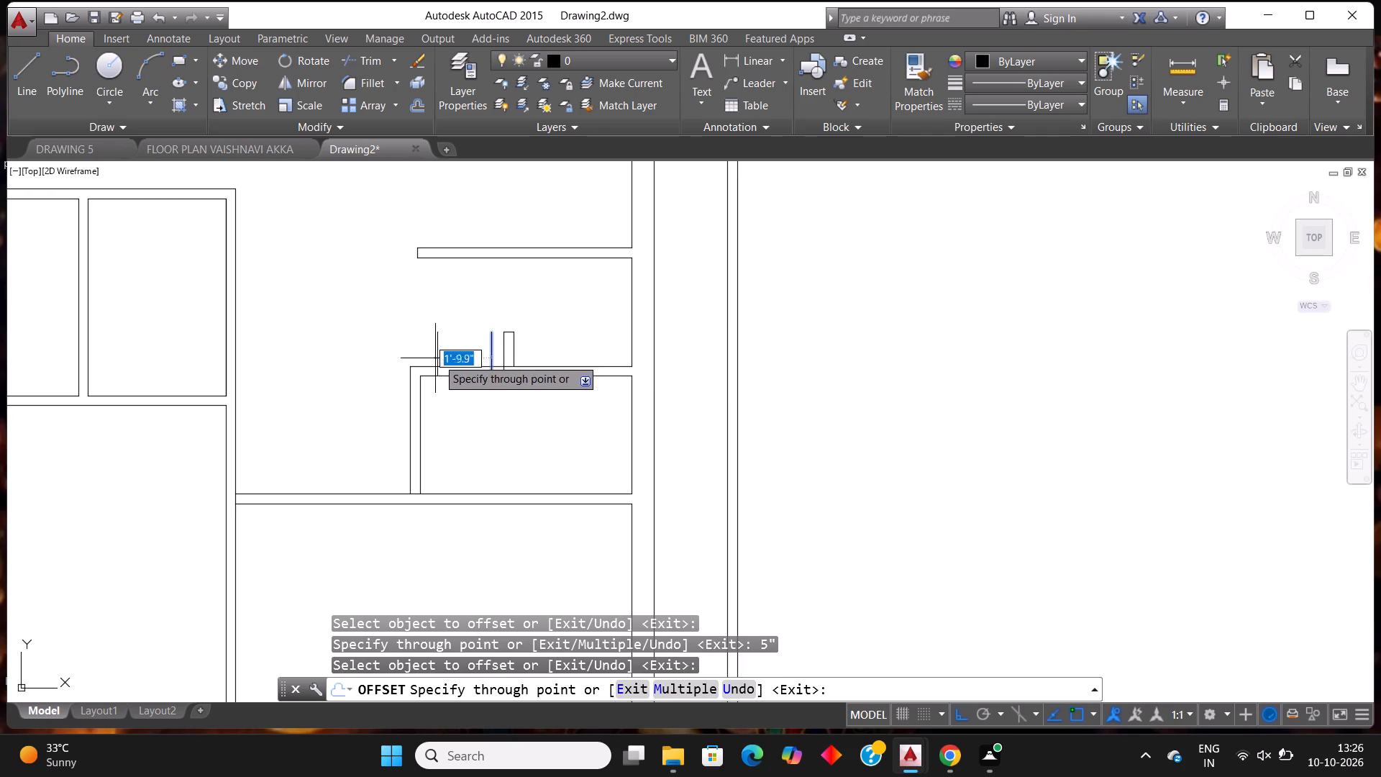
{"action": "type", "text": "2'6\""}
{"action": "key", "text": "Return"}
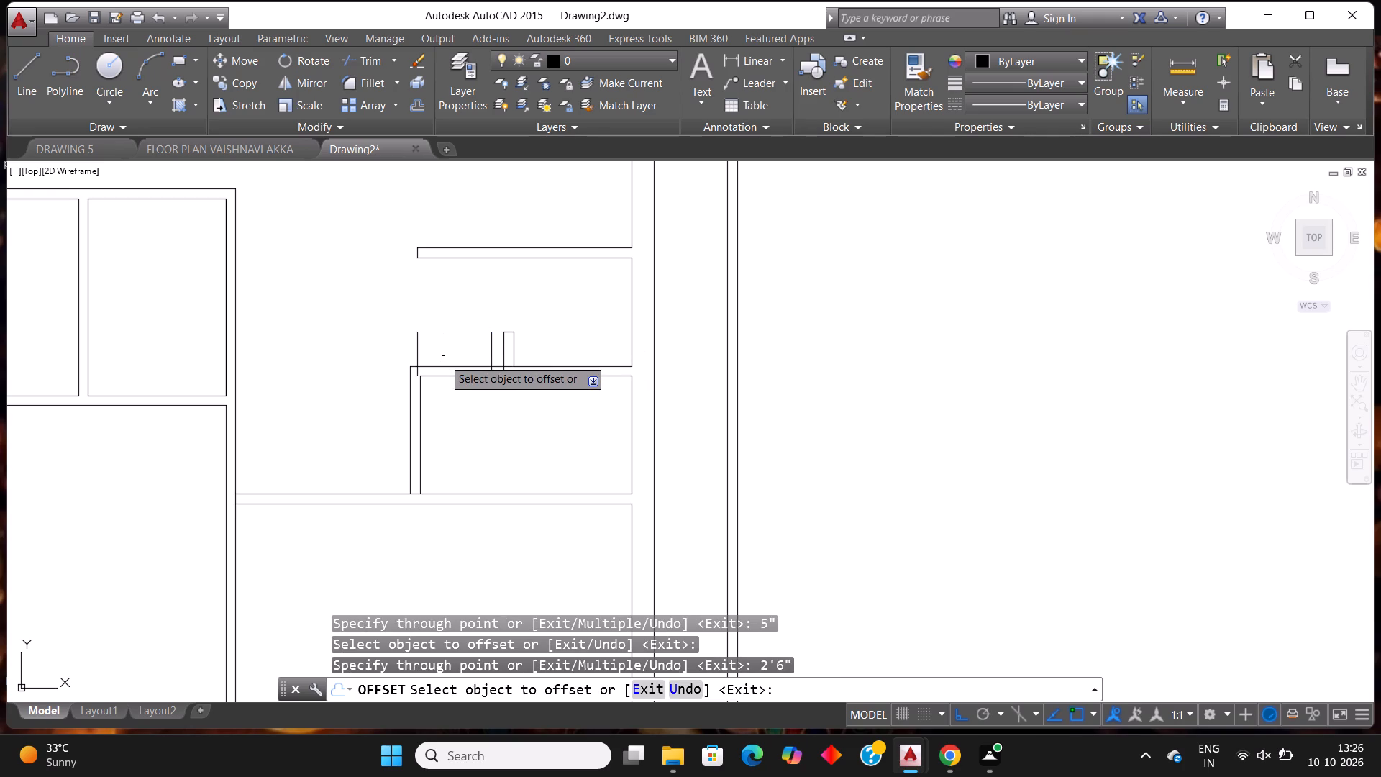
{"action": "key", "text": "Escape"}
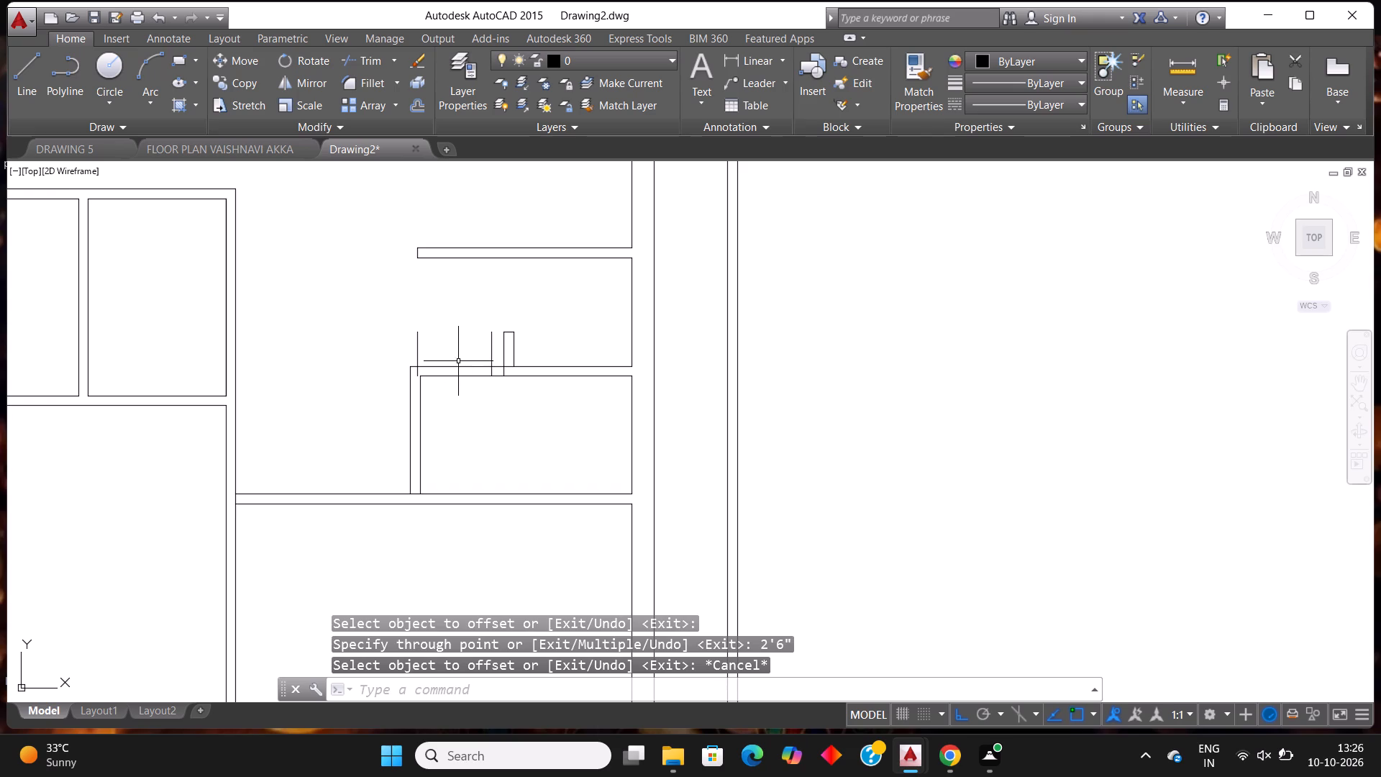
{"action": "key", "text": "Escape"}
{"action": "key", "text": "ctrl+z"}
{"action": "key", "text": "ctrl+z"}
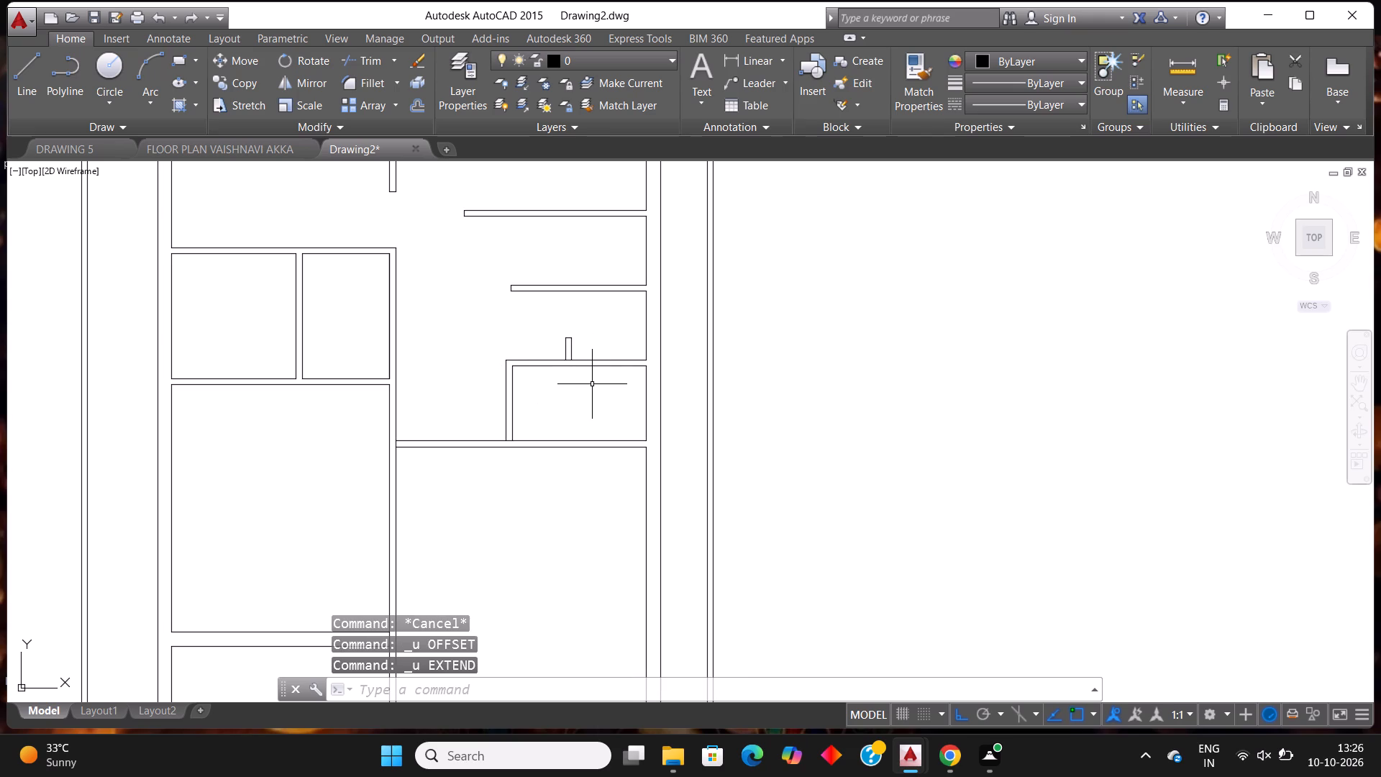
Extend the left line of the short stub wall down through the wall below it to that wall's lower face.
{"action": "type", "text": "ex"}
{"action": "key", "text": "Return"}
{"action": "key", "text": "Return"}
{"action": "scroll", "coordinate": [606, 358], "scroll_direction": "up", "scroll_amount": 2}
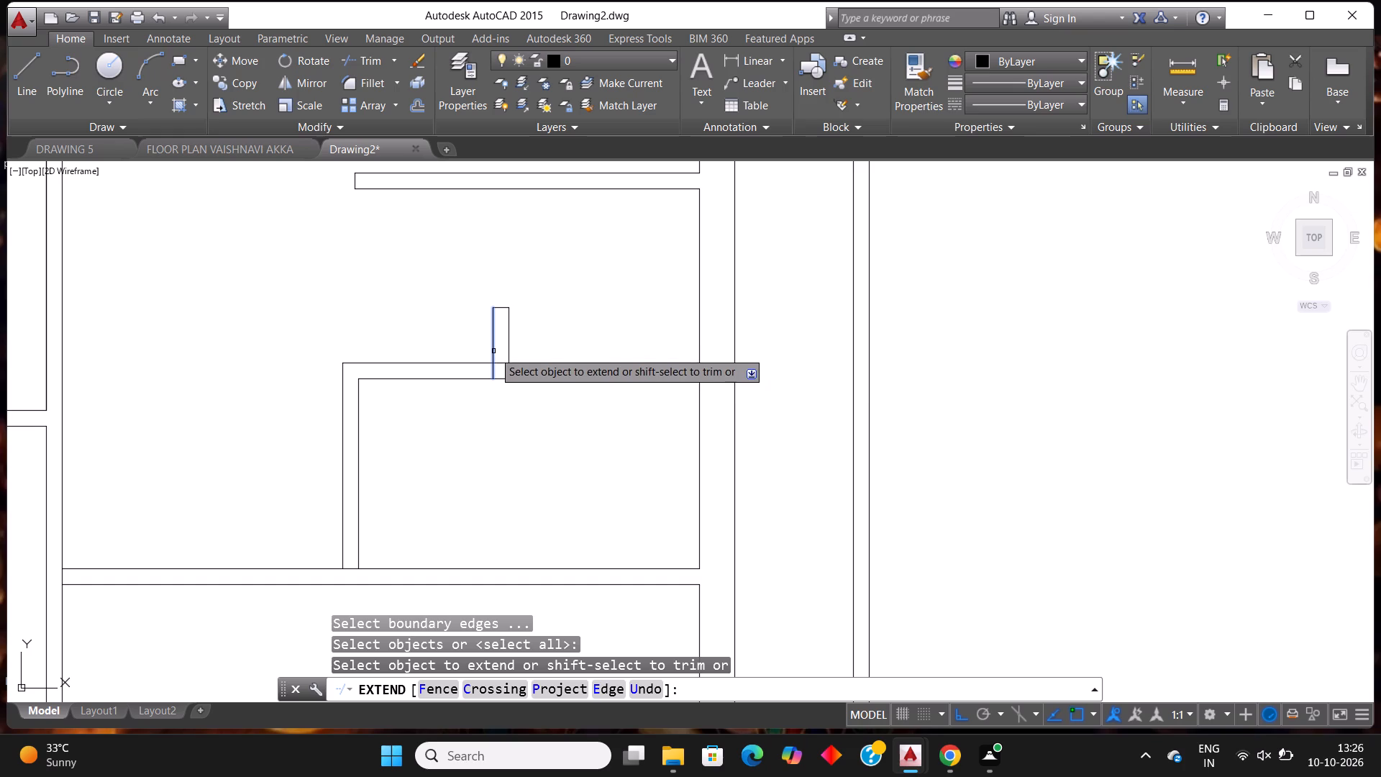
{"action": "left_click", "coordinate": [493, 351]}
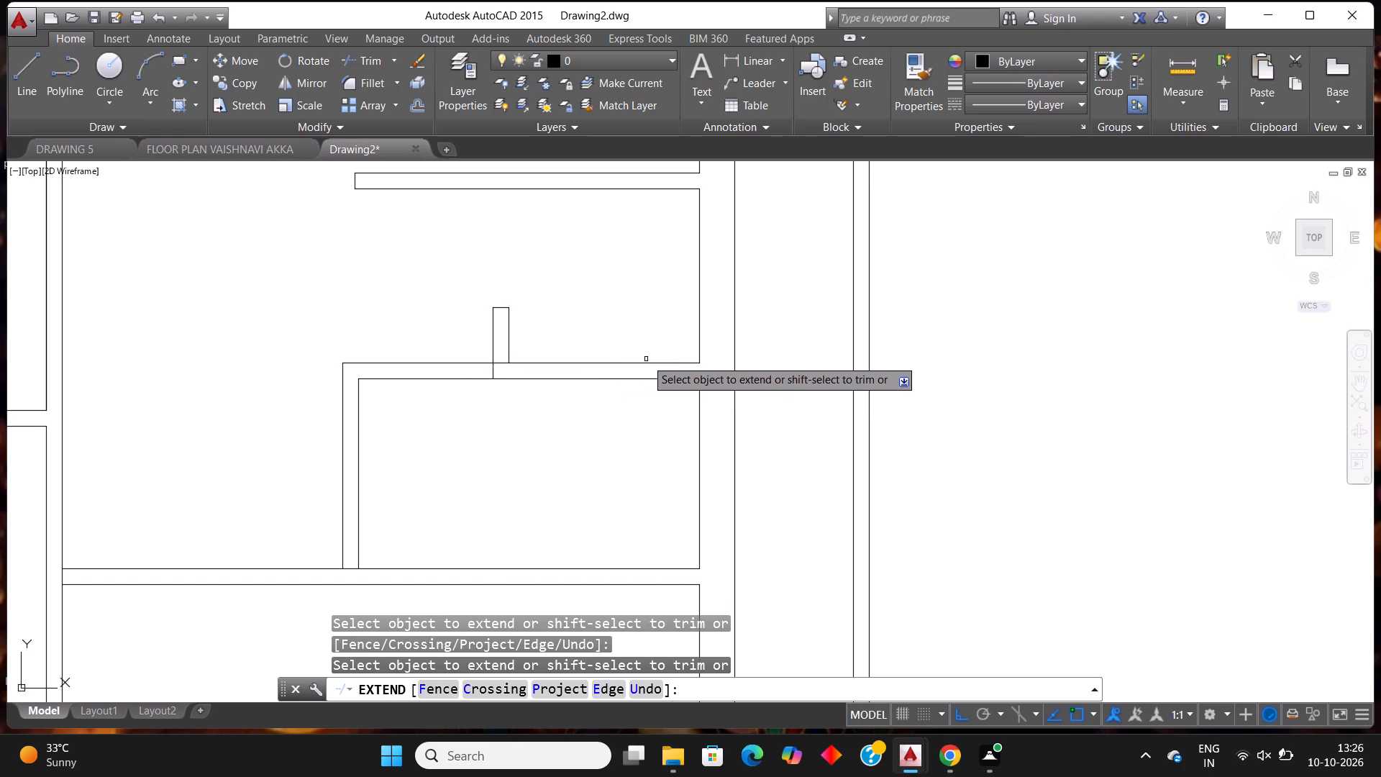
{"action": "key", "text": "Escape"}
Offset the extended left line of the stub wall 2'6" to the left to mark the door opening.
{"action": "type", "text": "off"}
{"action": "key", "text": "Return"}
{"action": "key", "text": "Return"}
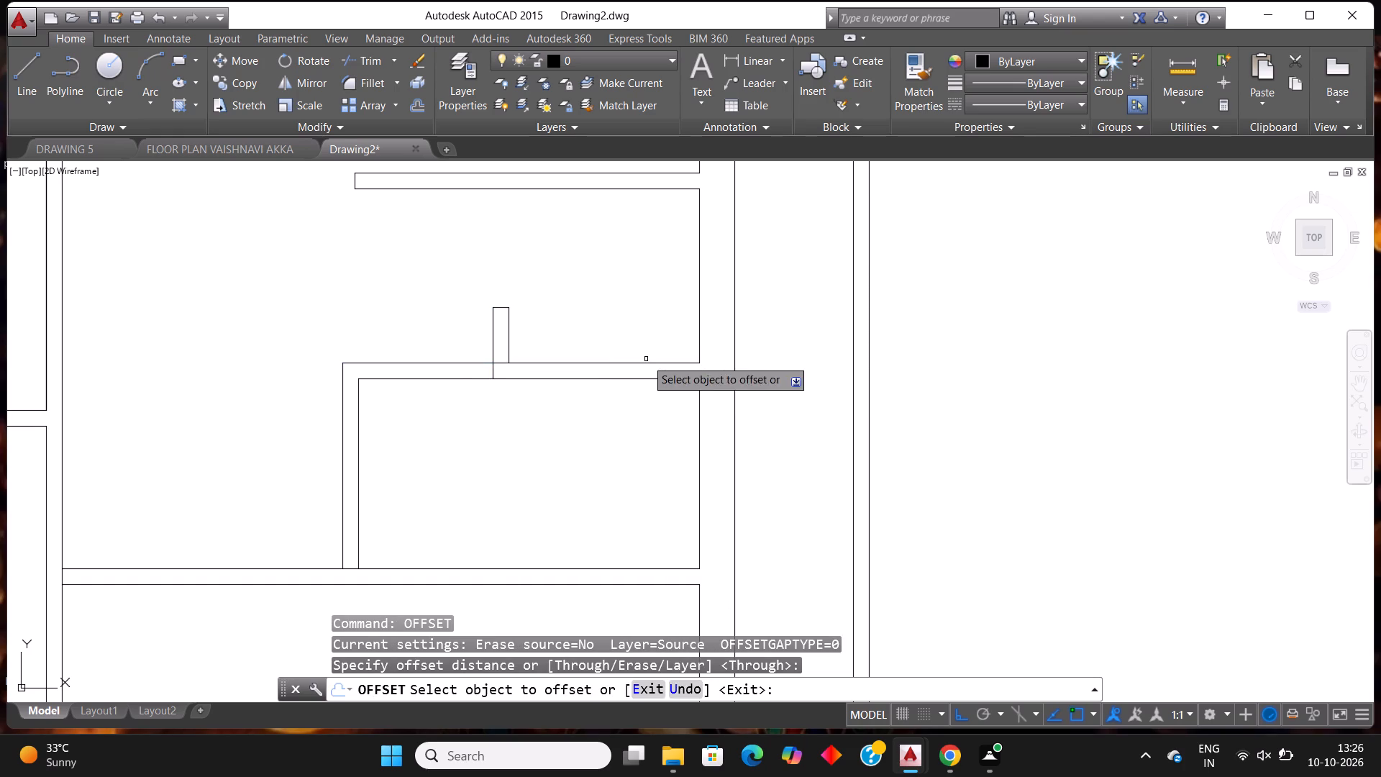
{"action": "left_click", "coordinate": [492, 325]}
{"action": "type", "text": "2'6\""}
{"action": "key", "text": "Return"}
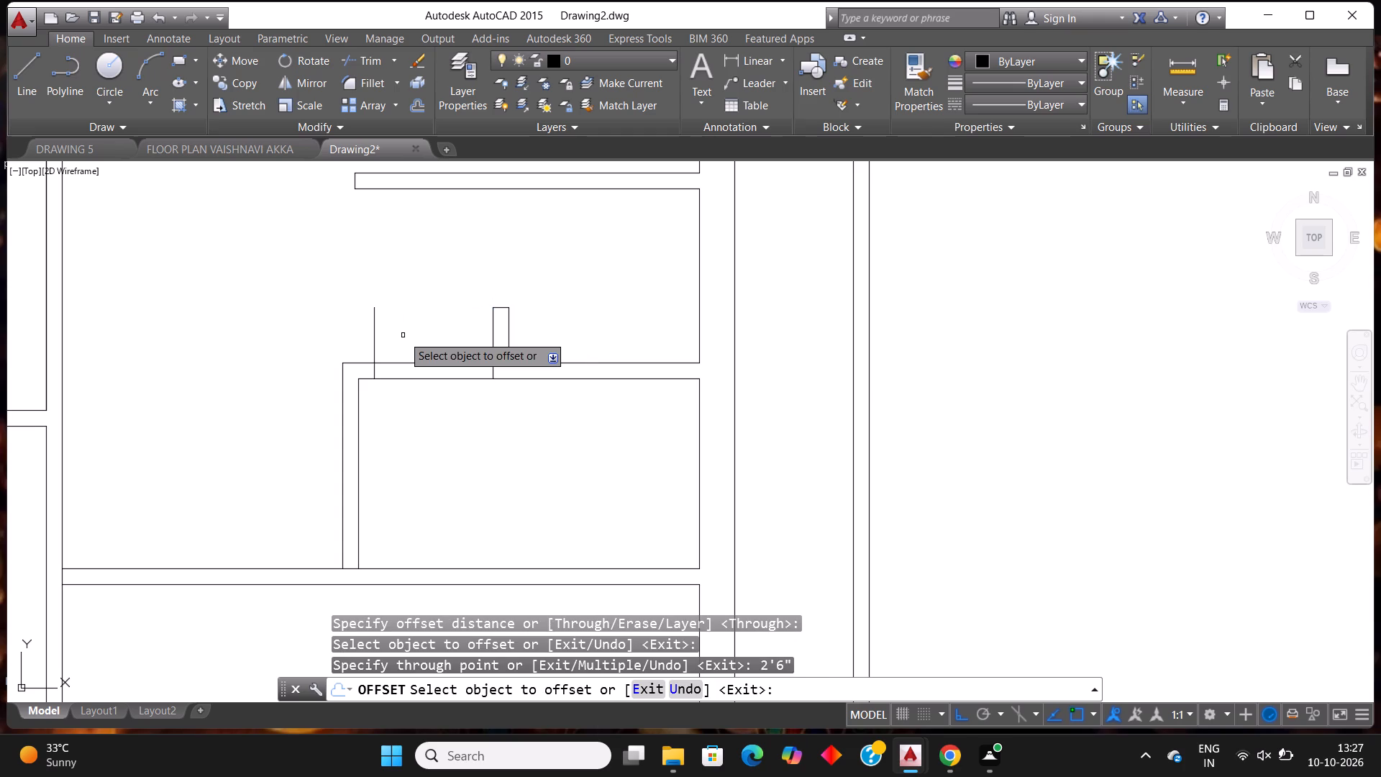
{"action": "key", "text": "Escape"}
Trim both wall lines between the two door jambs and the part of the offset jamb line above the wall.
{"action": "type", "text": "tr"}
{"action": "key", "text": "Return"}
{"action": "key", "text": "Return"}
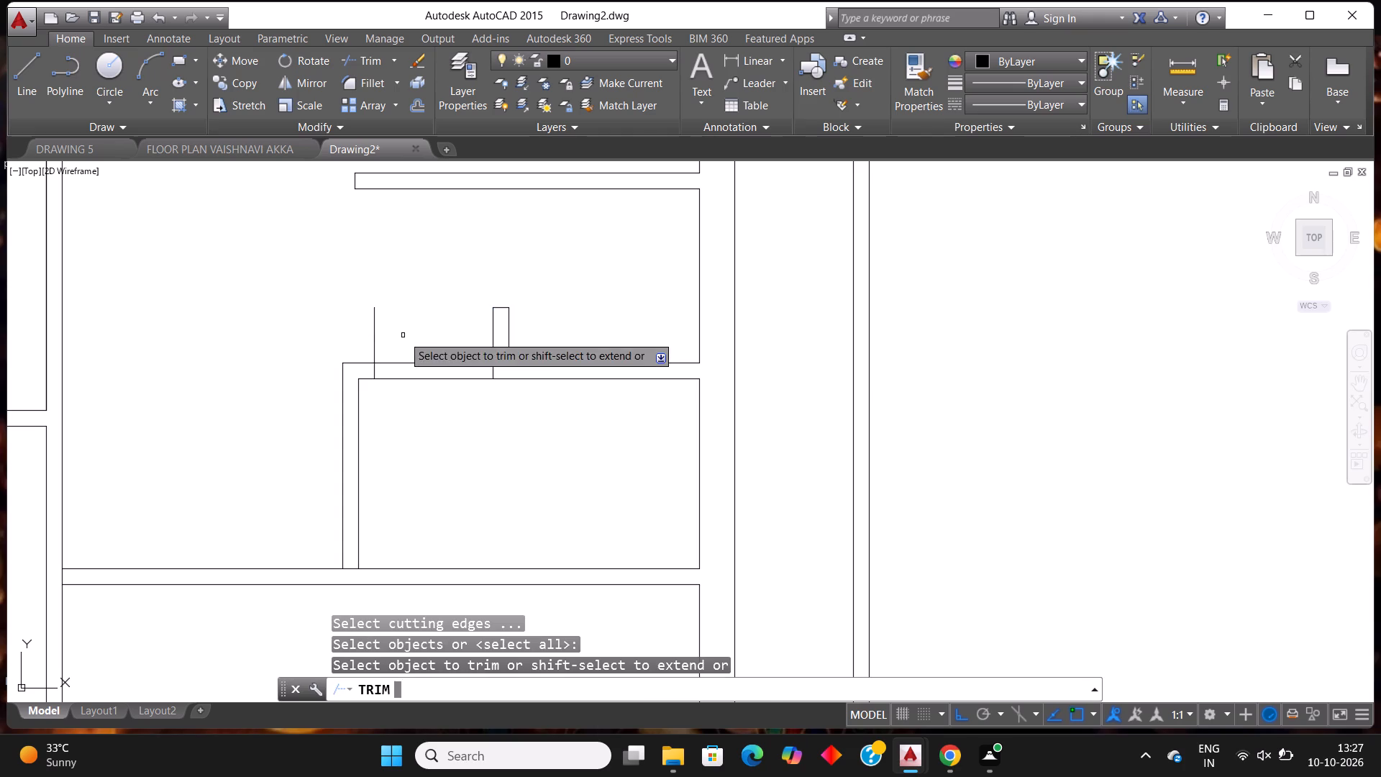
{"action": "left_click_drag", "start_coordinate": [411, 332], "coordinate": [414, 339]}
{"action": "left_click", "coordinate": [447, 433]}
{"action": "left_click", "coordinate": [419, 345]}
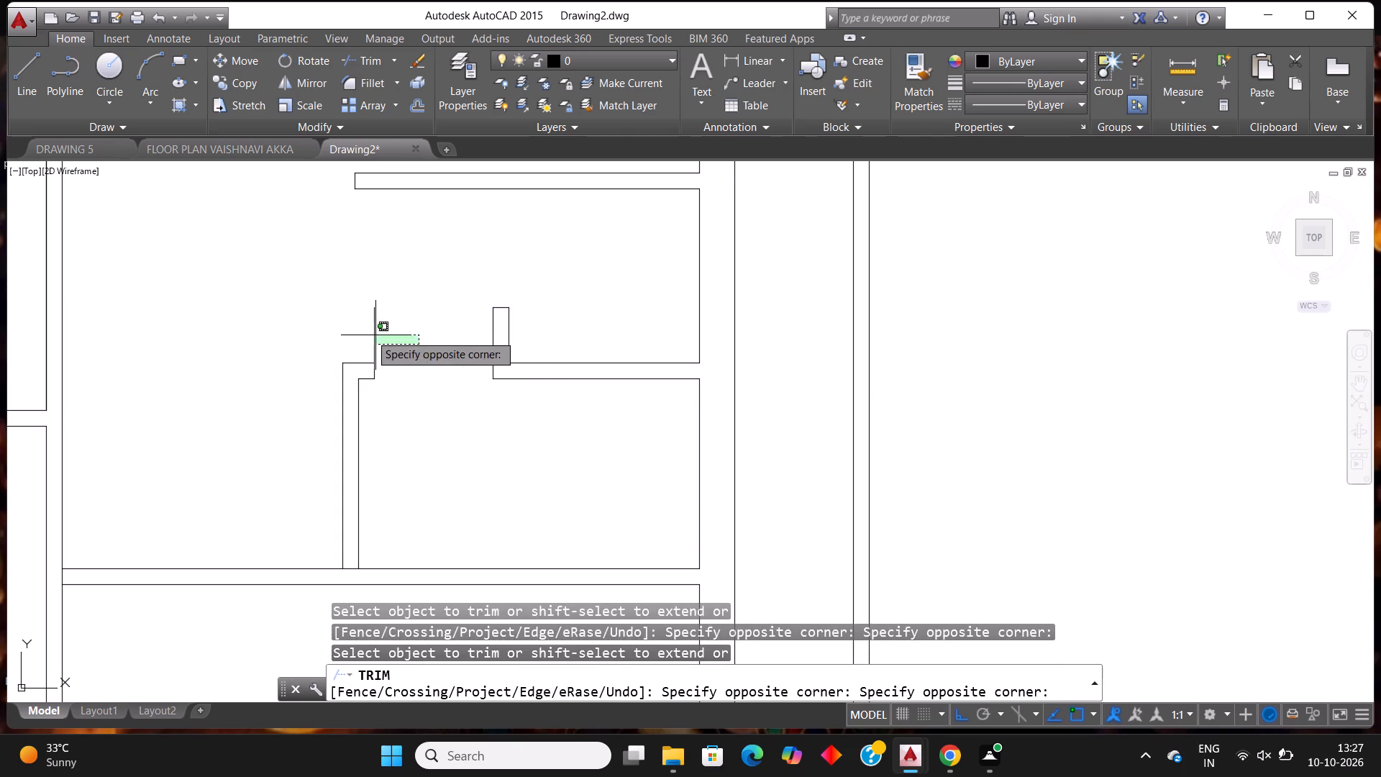
{"action": "left_click", "coordinate": [359, 333]}
Trim the wall line crossing the base of the short stub wall to open up the corner junction.
{"action": "scroll", "coordinate": [514, 288], "scroll_direction": "down", "scroll_amount": 2}
{"action": "scroll", "coordinate": [496, 335], "scroll_direction": "up", "scroll_amount": 1}
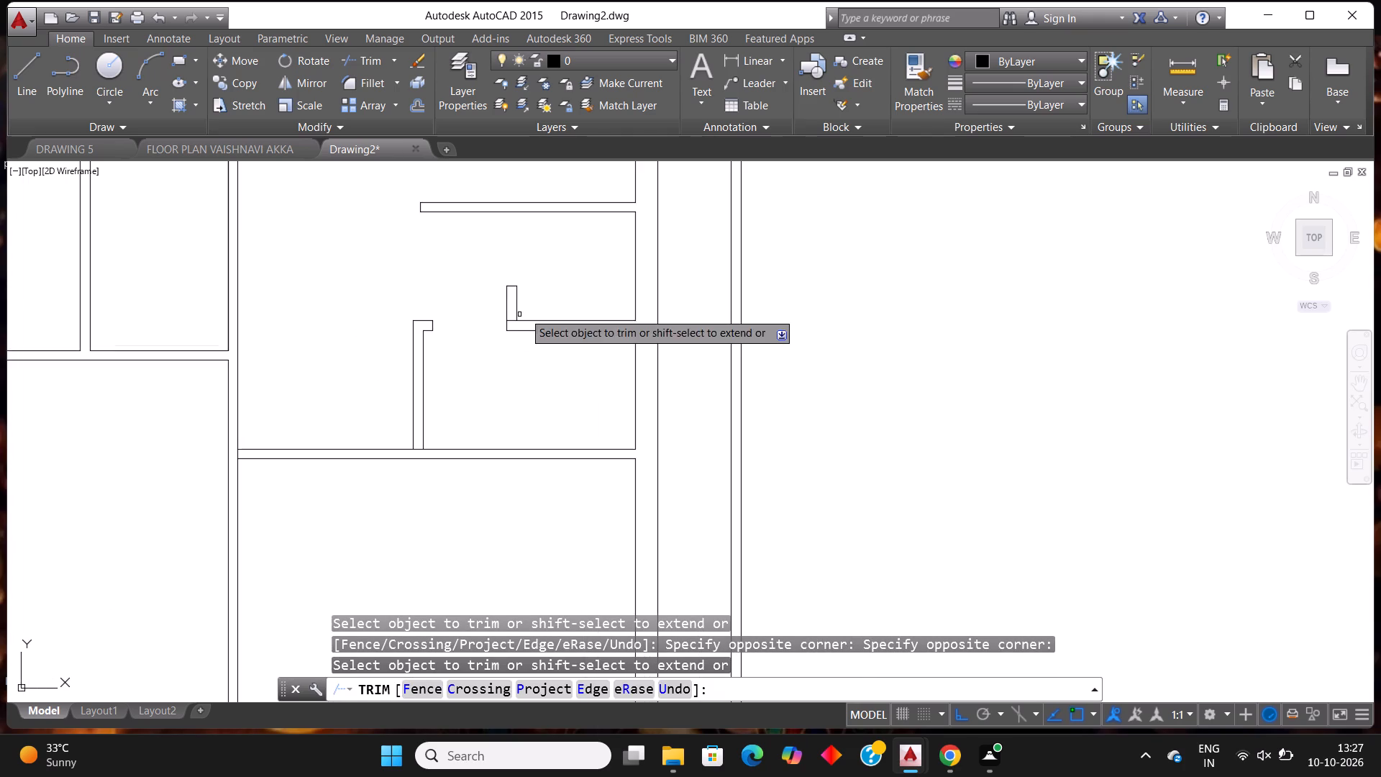
{"action": "scroll", "coordinate": [529, 307], "scroll_direction": "up", "scroll_amount": 2}
{"action": "left_click", "coordinate": [477, 335]}
{"action": "left_click", "coordinate": [481, 351]}
{"action": "scroll", "coordinate": [486, 348], "scroll_direction": "down", "scroll_amount": 3}
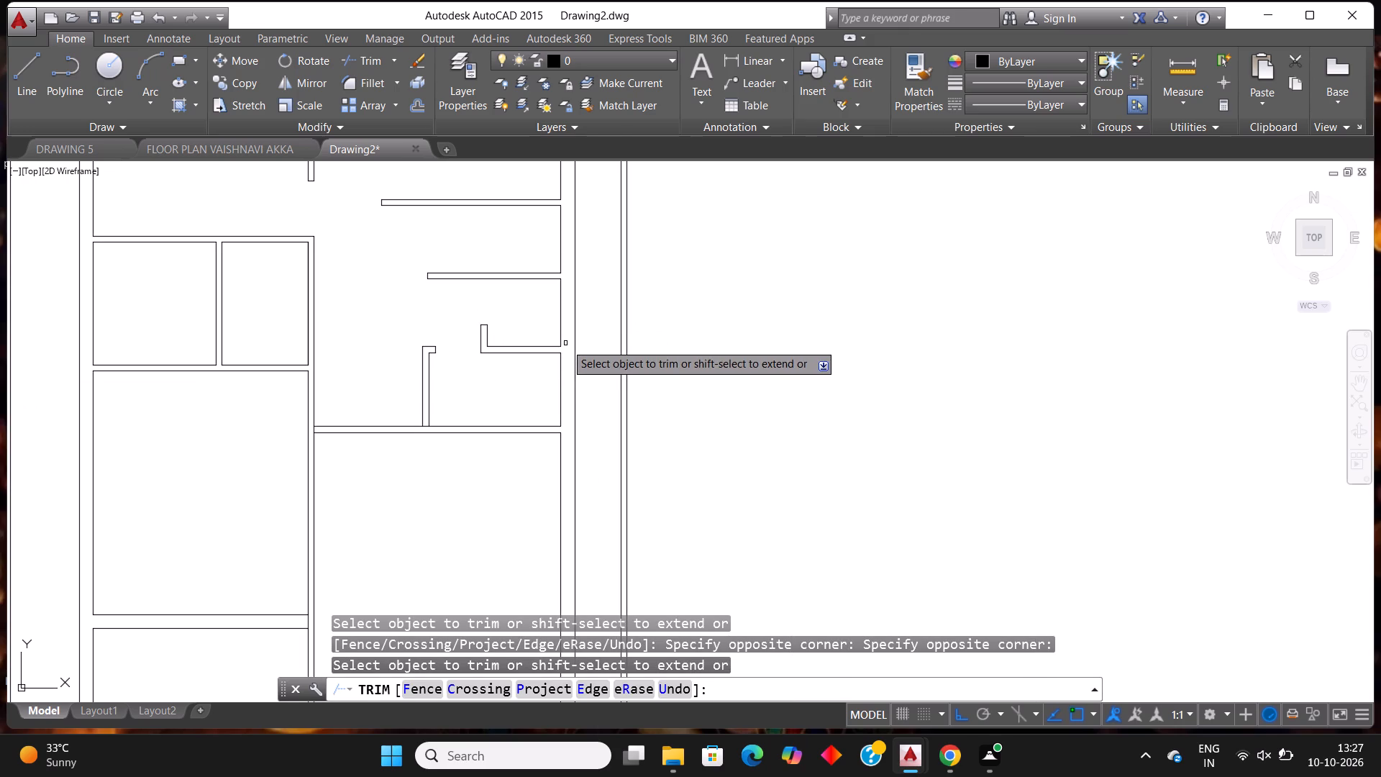
{"action": "scroll", "coordinate": [565, 342], "scroll_direction": "down", "scroll_amount": 1}
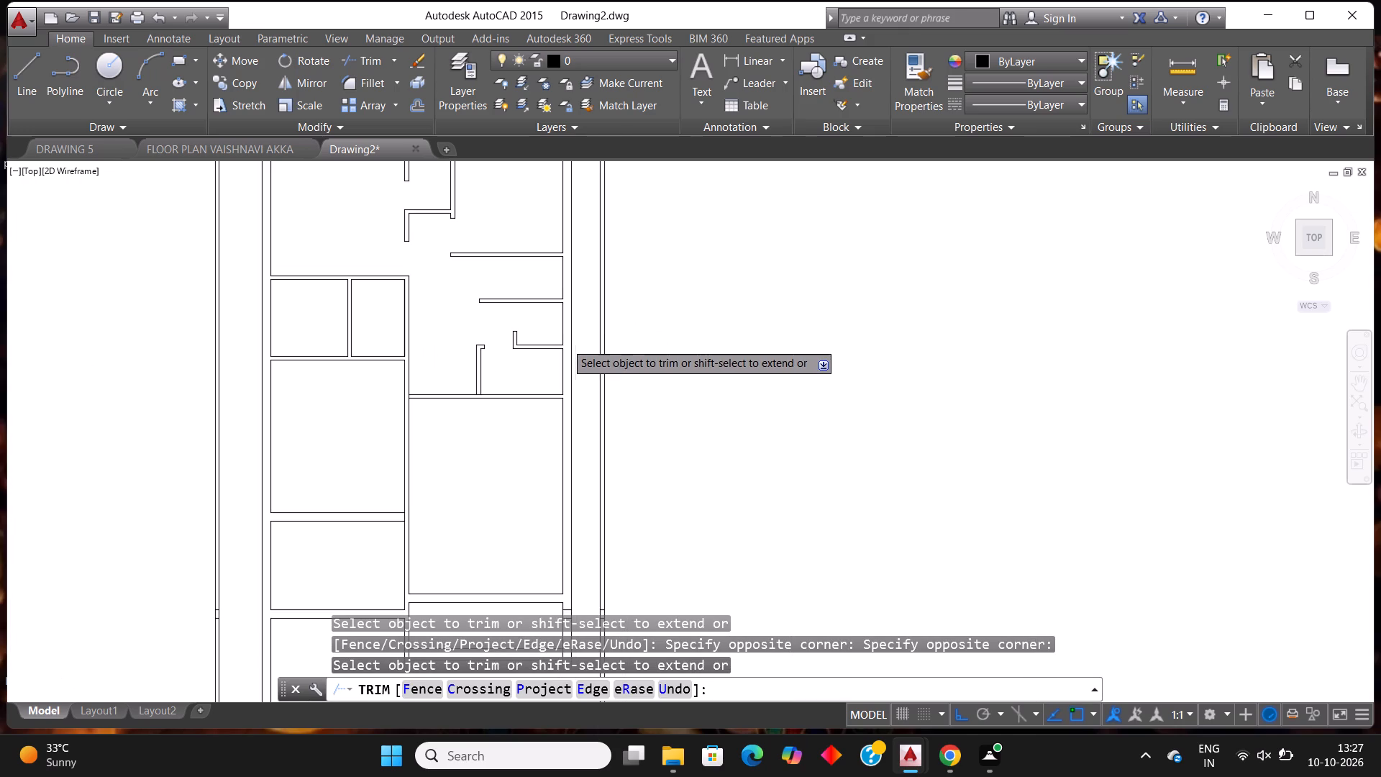
{"action": "scroll", "coordinate": [655, 336], "scroll_direction": "down", "scroll_amount": 1}
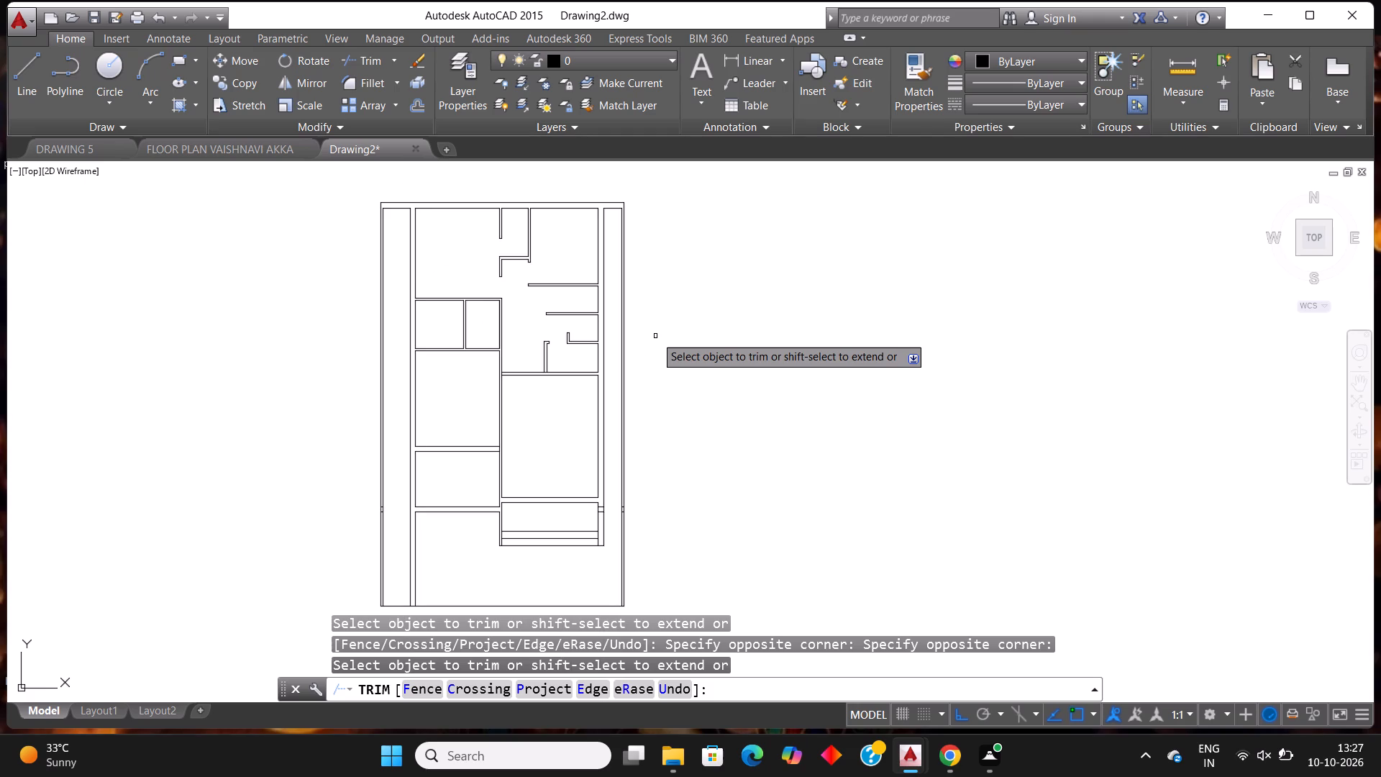
{"action": "scroll", "coordinate": [727, 283], "scroll_direction": "up", "scroll_amount": 1}
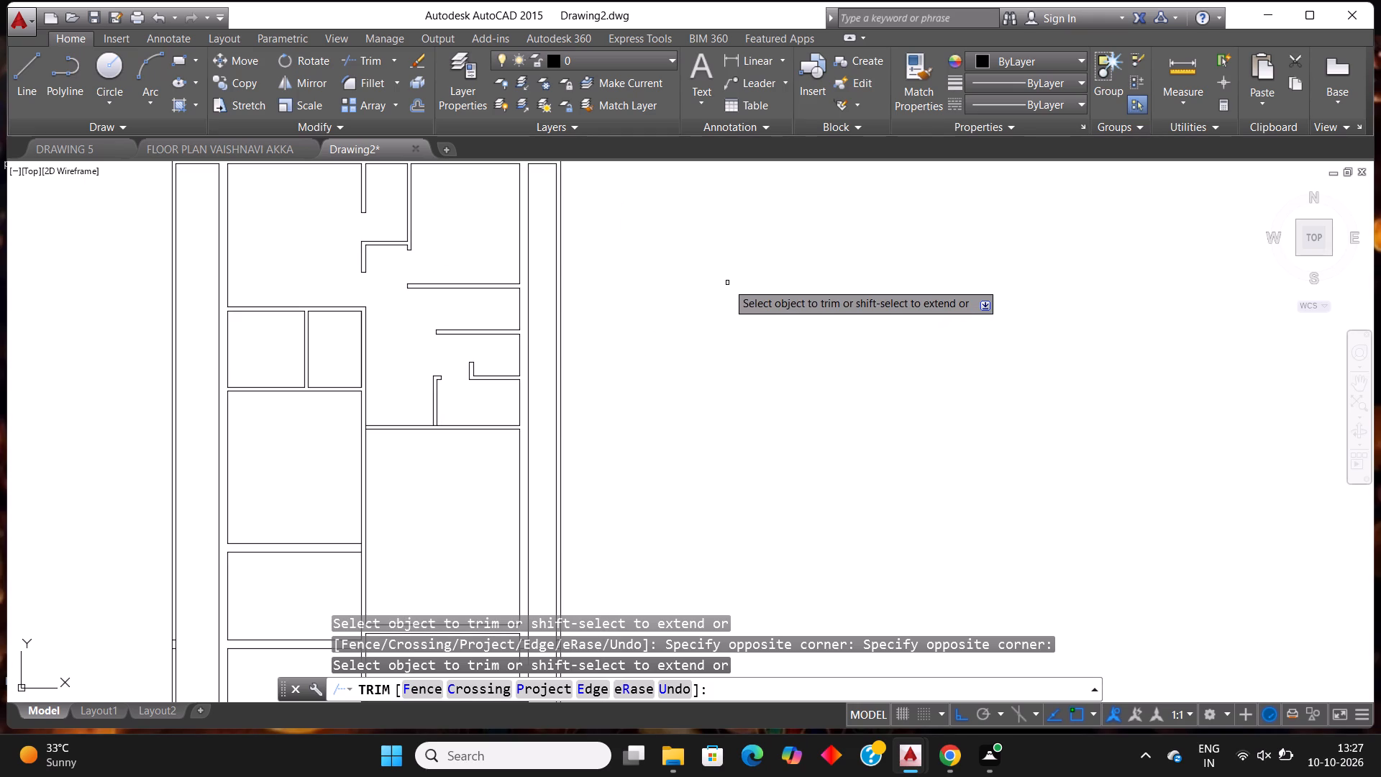
{"action": "scroll", "coordinate": [727, 283], "scroll_direction": "down", "scroll_amount": 1}
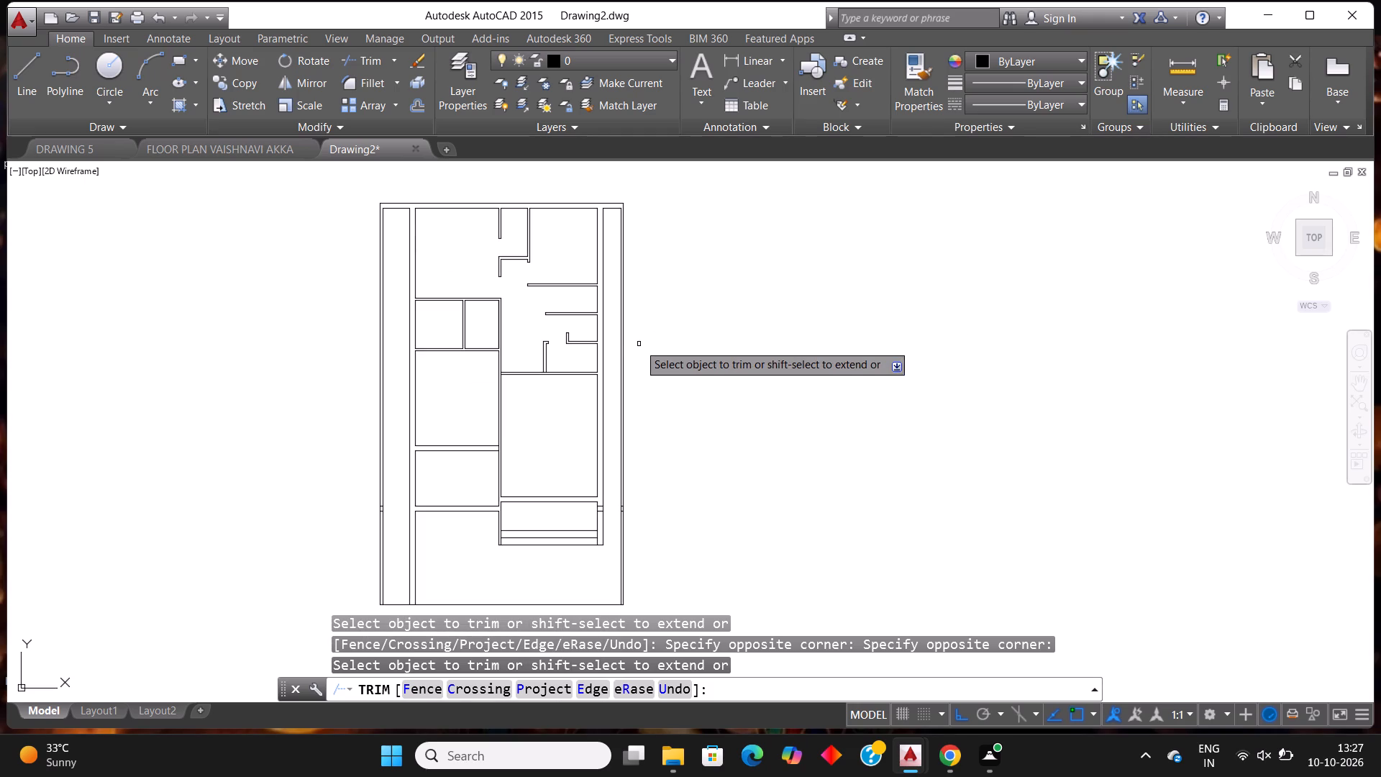
{"action": "key", "text": "Escape"}
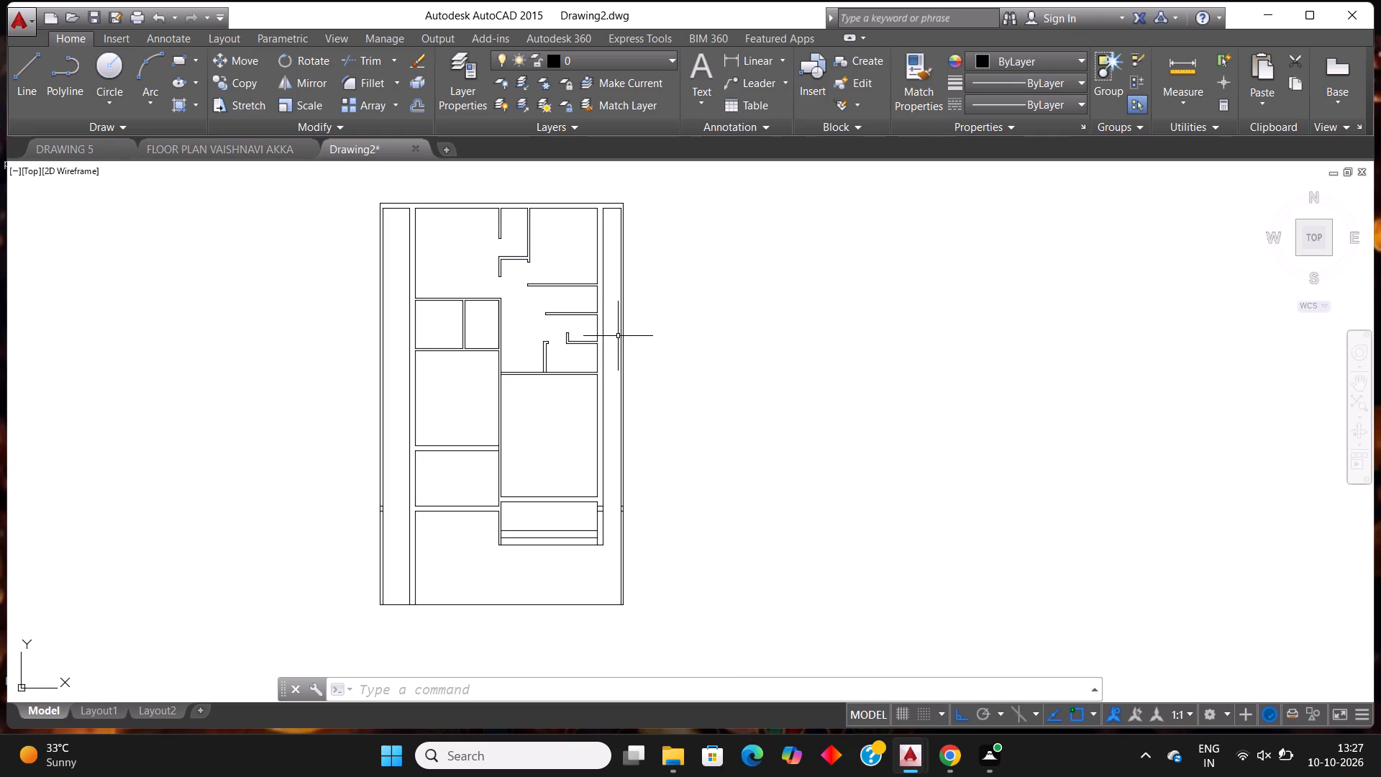
Offset the right line of the long central vertical wall 4' to the right.
{"action": "scroll", "coordinate": [618, 336], "scroll_direction": "up", "scroll_amount": 1}
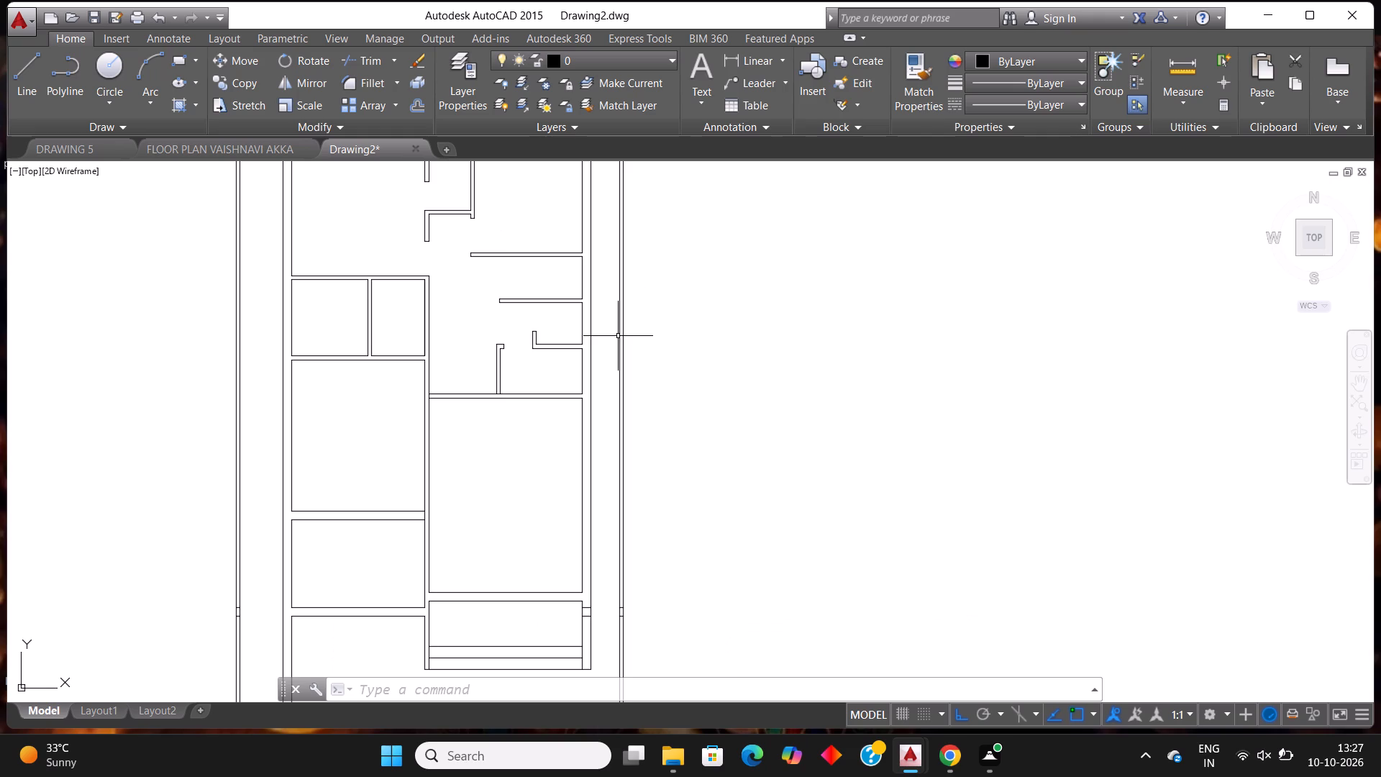
{"action": "key", "text": "Escape"}
{"action": "type", "text": "off"}
{"action": "key", "text": "Return"}
{"action": "key", "text": "Return"}
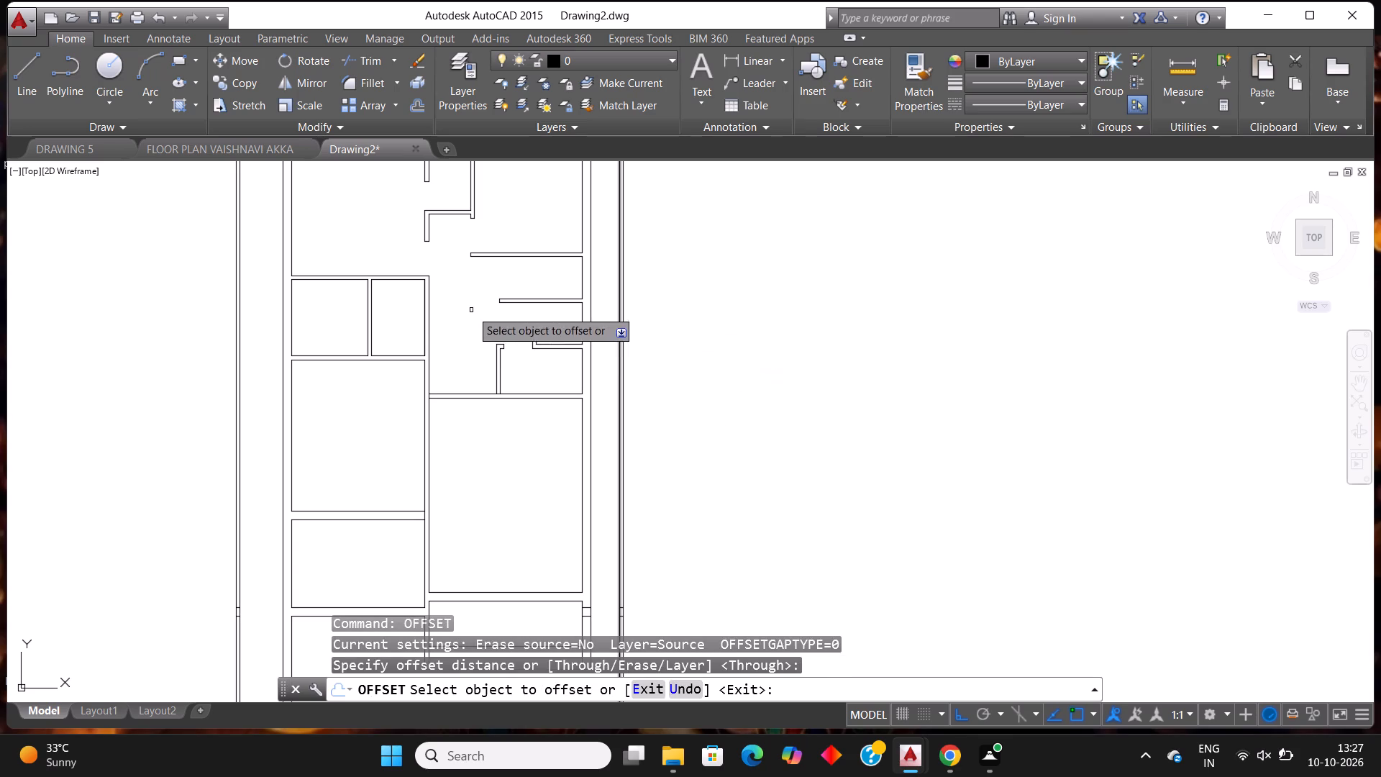
{"action": "left_click", "coordinate": [427, 349]}
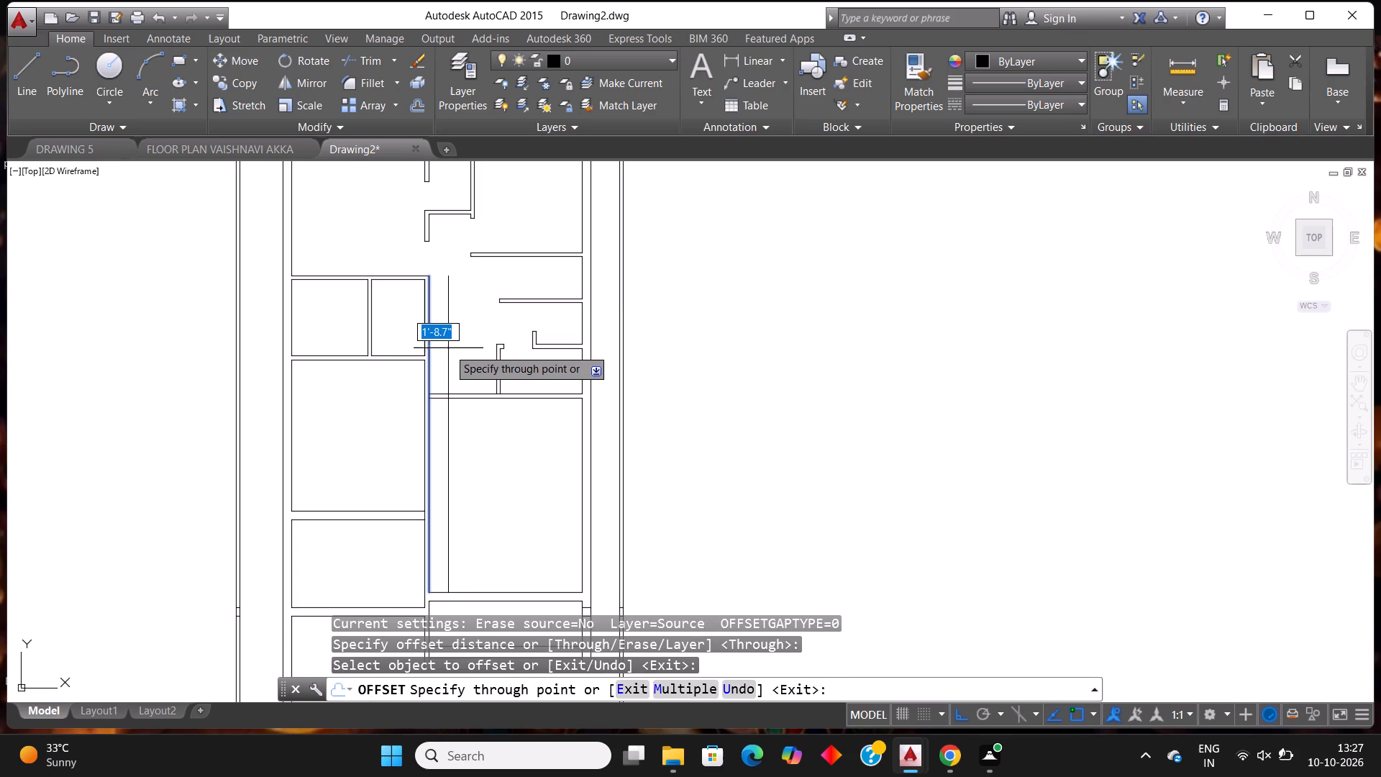
{"action": "type", "text": "4\""}
{"action": "key", "text": "BackSpace"}
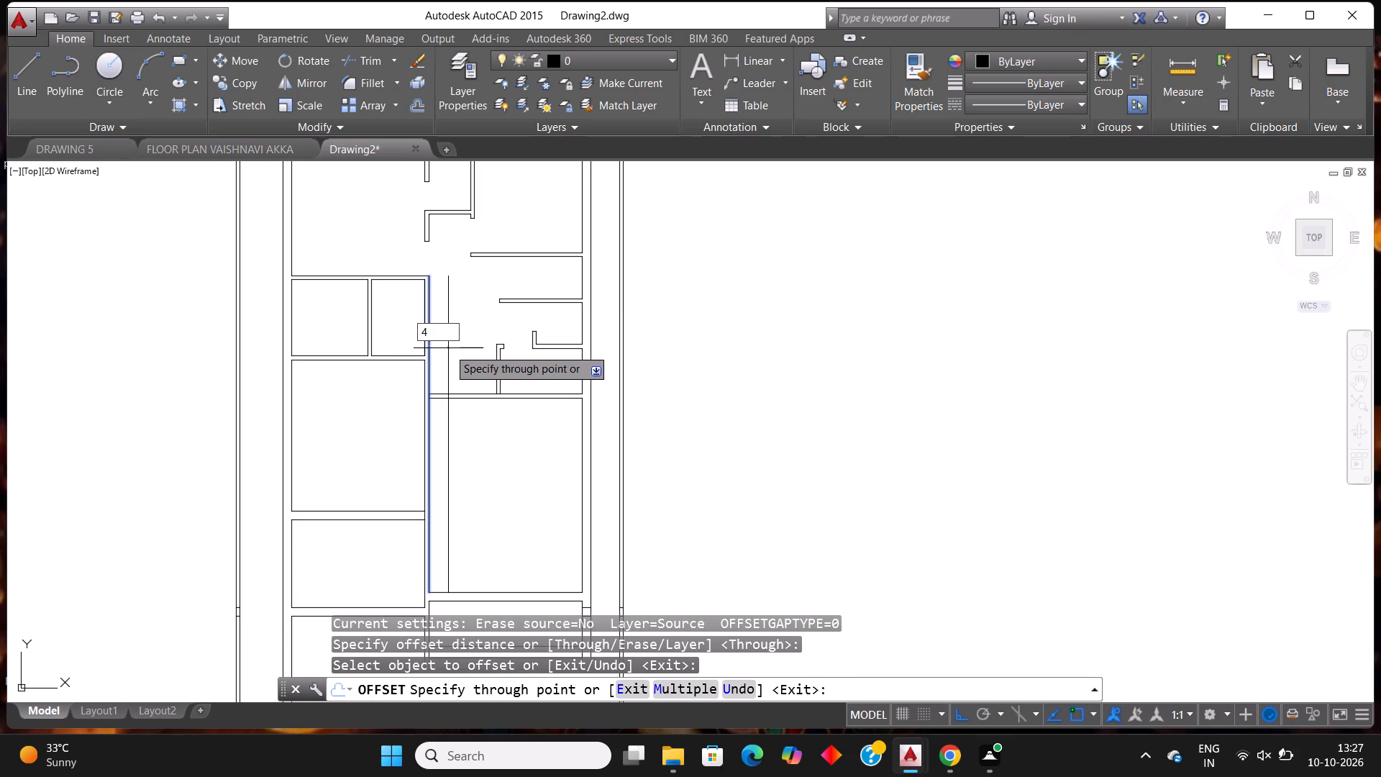
{"action": "key", "text": "apostrophe"}
{"action": "key", "text": "Return"}
{"action": "key", "text": "Escape"}
Trim the horizontal wall lines between the central wall and the 4' offset line, and trim away the offset line above and below the wall.
{"action": "type", "text": "tr"}
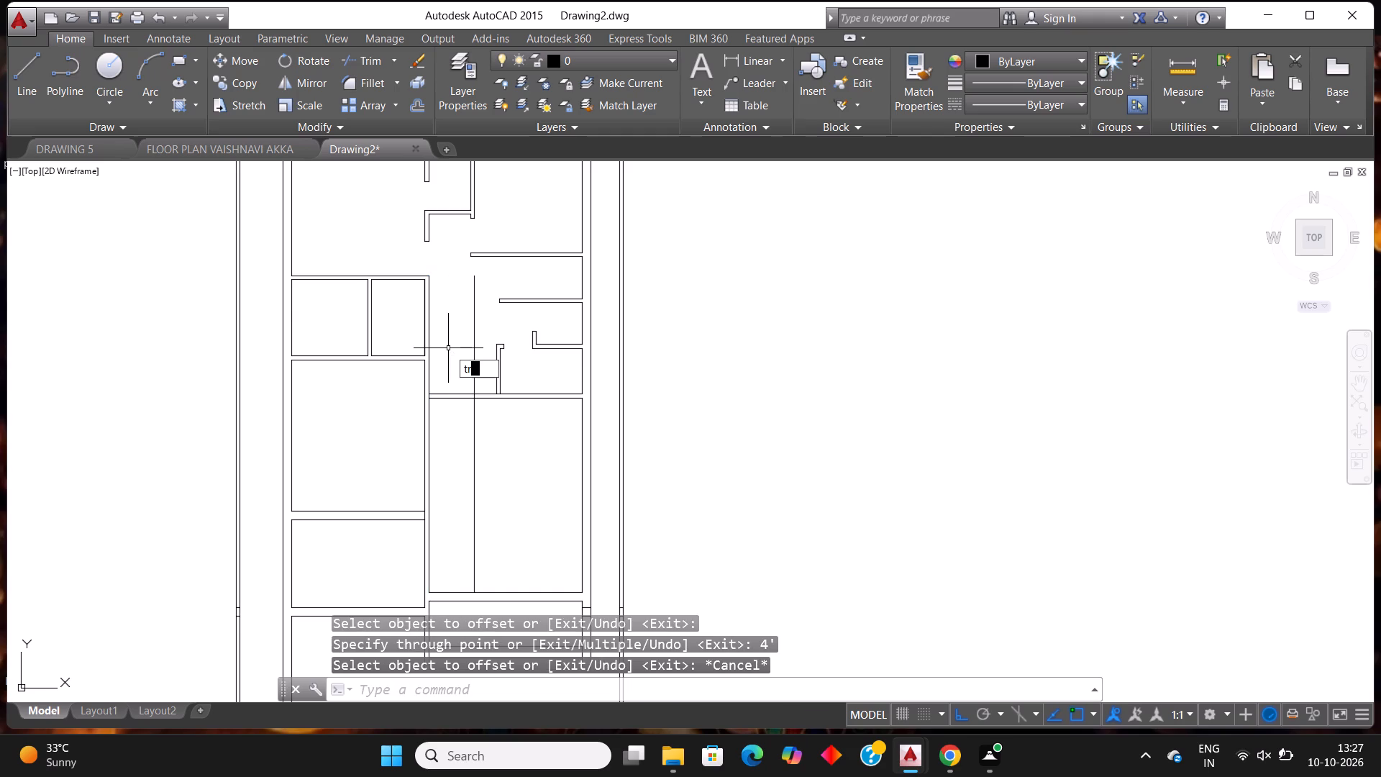
{"action": "key", "text": "Return"}
{"action": "key", "text": "Return"}
{"action": "left_click", "coordinate": [448, 348]}
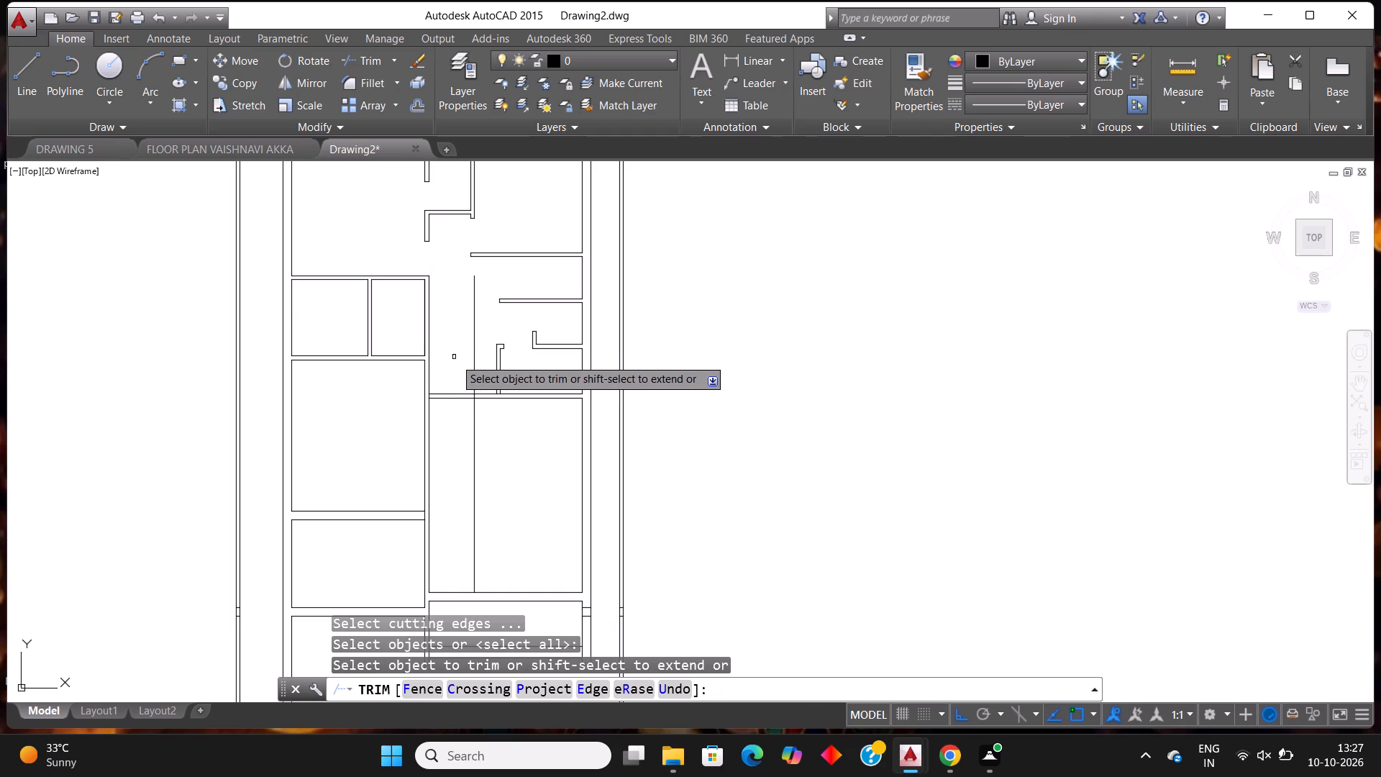
{"action": "left_click", "coordinate": [452, 425]}
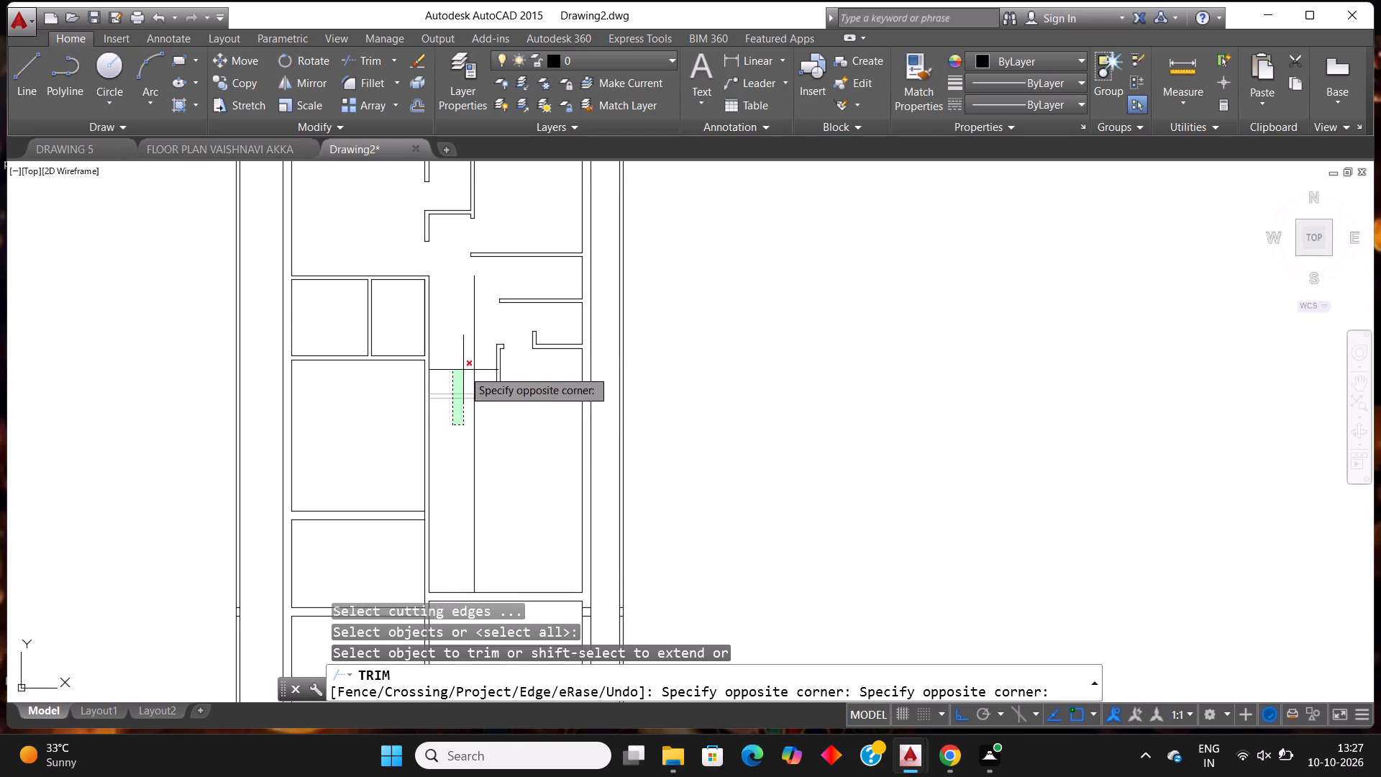
{"action": "left_click", "coordinate": [463, 370]}
{"action": "left_click", "coordinate": [462, 349]}
{"action": "left_click", "coordinate": [480, 367]}
{"action": "left_click", "coordinate": [447, 419]}
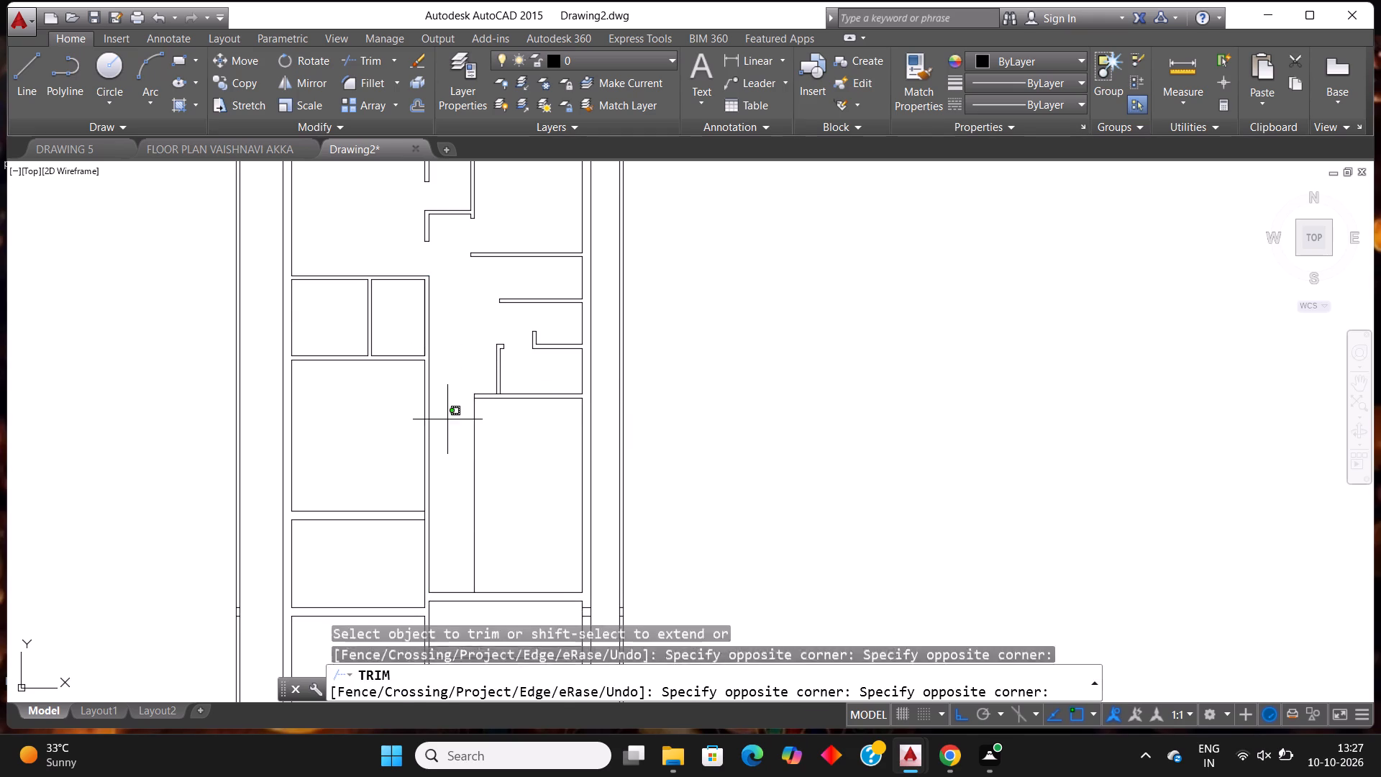
{"action": "left_click", "coordinate": [503, 463]}
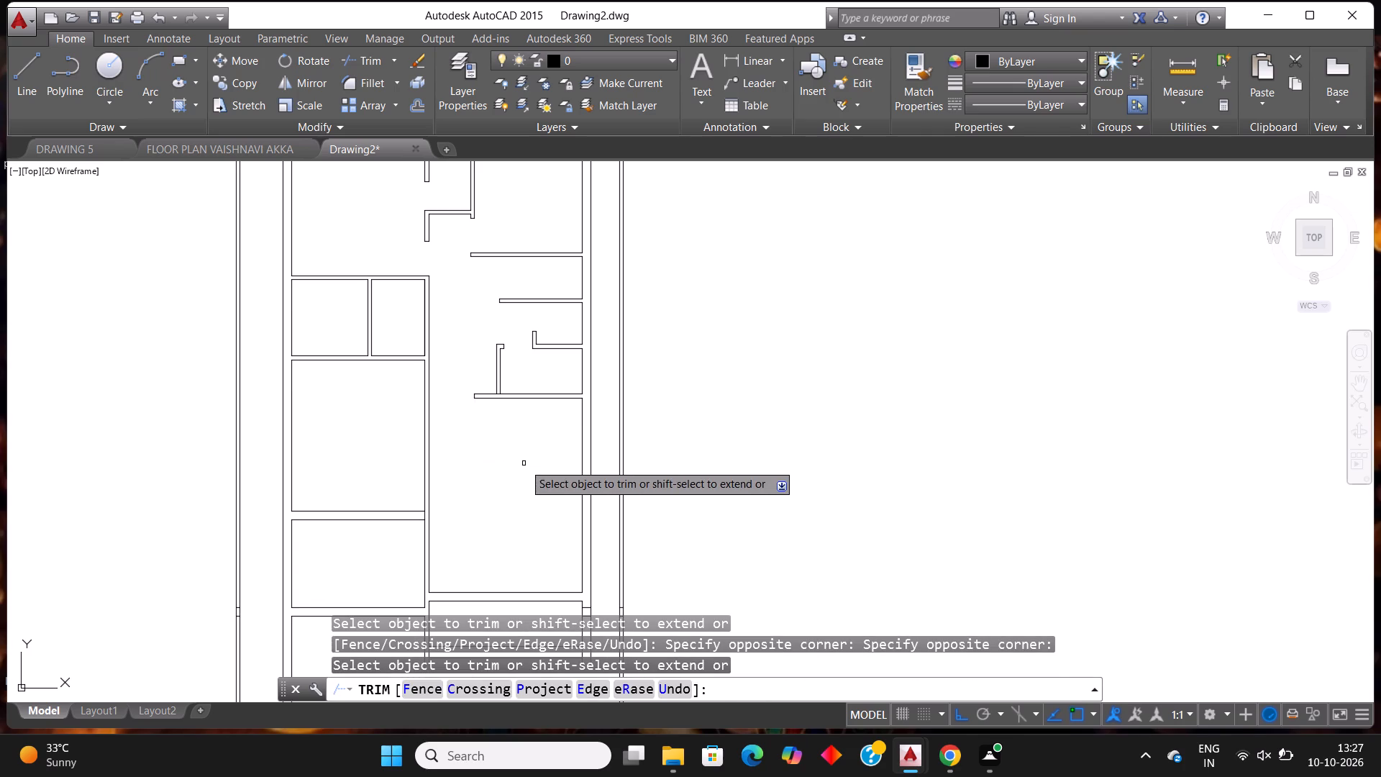
{"action": "key", "text": "Escape"}
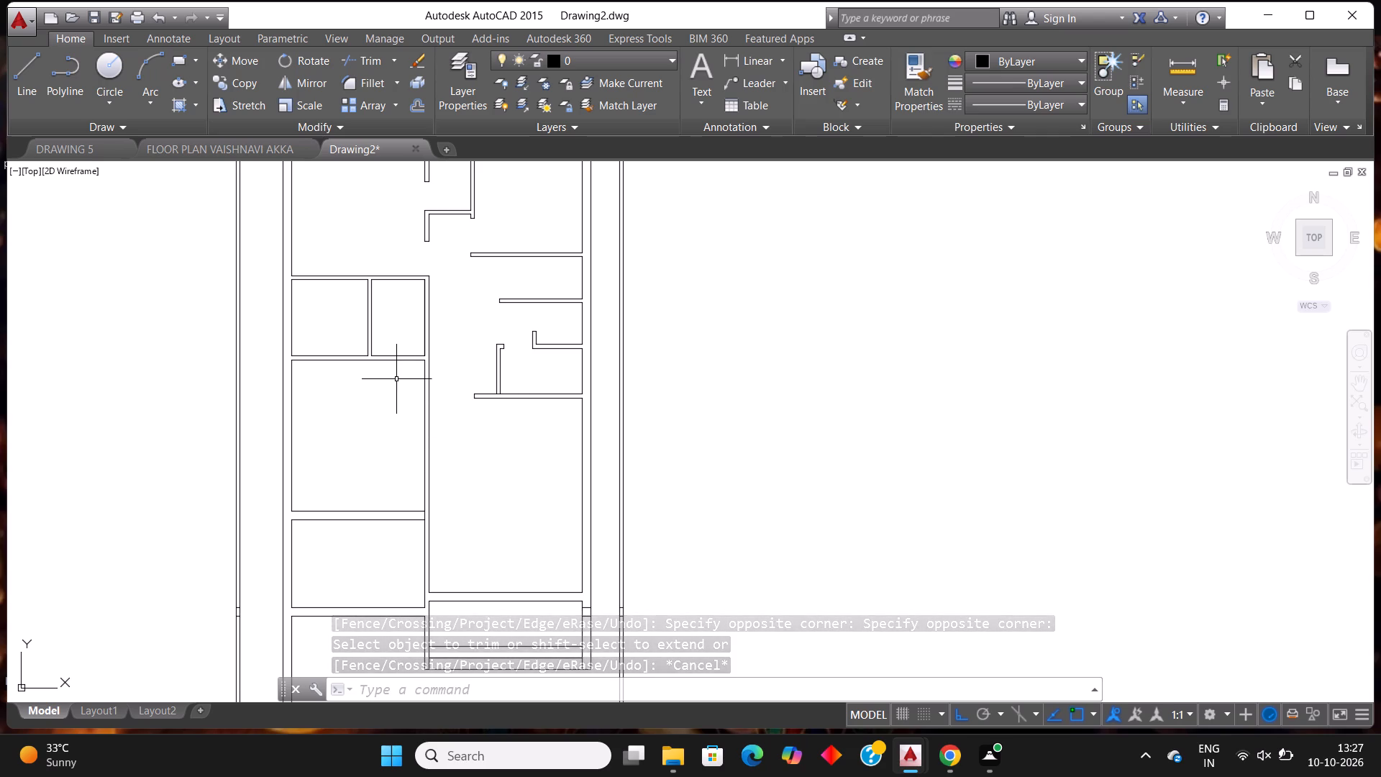
Extend the partition lines between the two small rooms and the right small room's outer line down to the lower wall line.
{"action": "scroll", "coordinate": [380, 343], "scroll_direction": "down", "scroll_amount": 2}
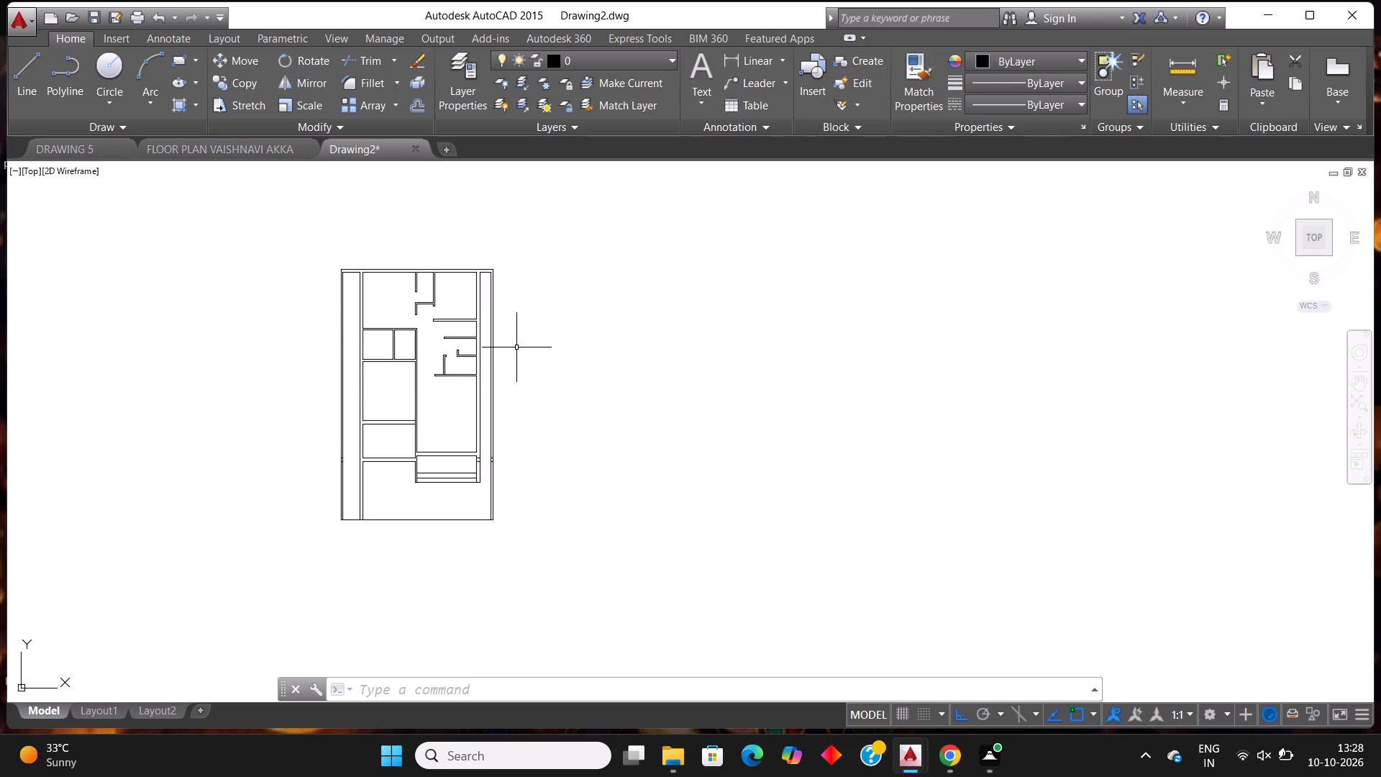
{"action": "scroll", "coordinate": [442, 356], "scroll_direction": "up", "scroll_amount": 1}
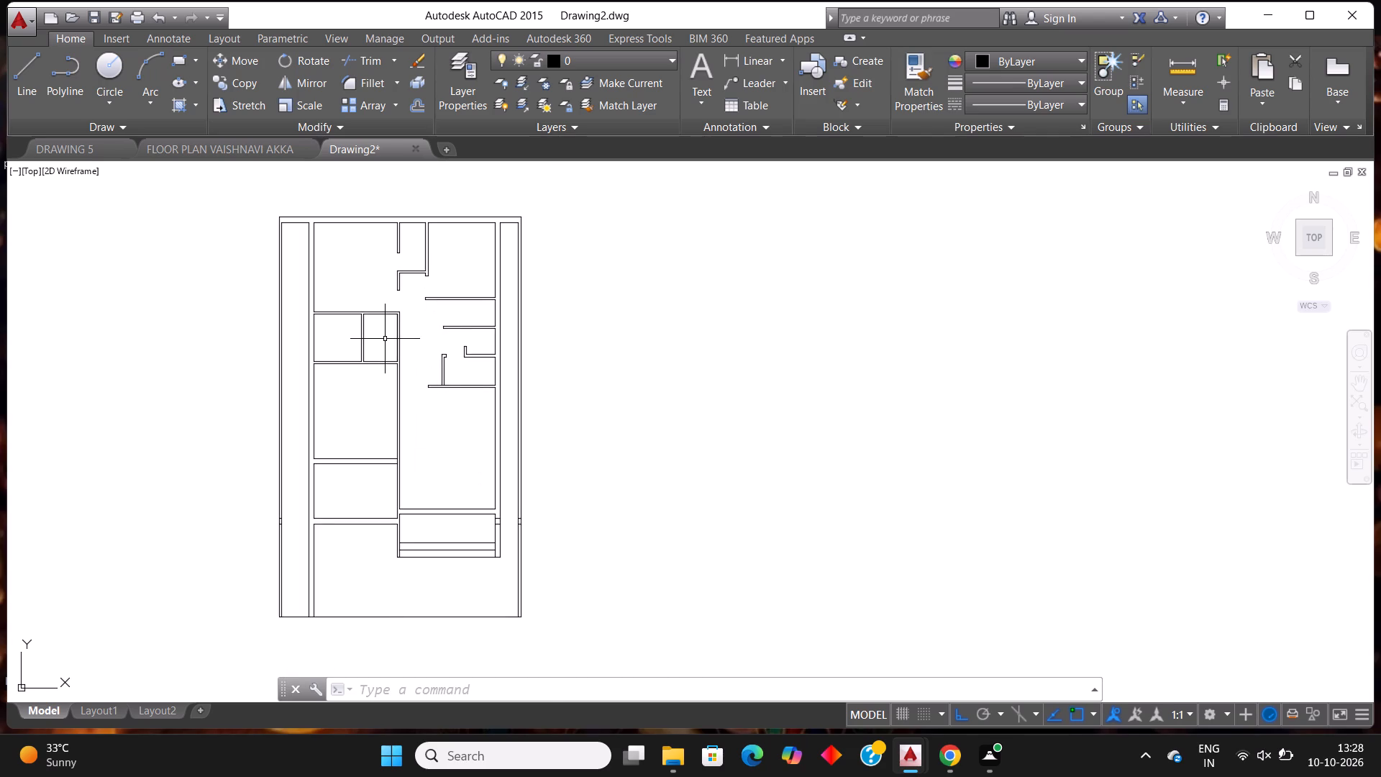
{"action": "scroll", "coordinate": [411, 332], "scroll_direction": "up", "scroll_amount": 3}
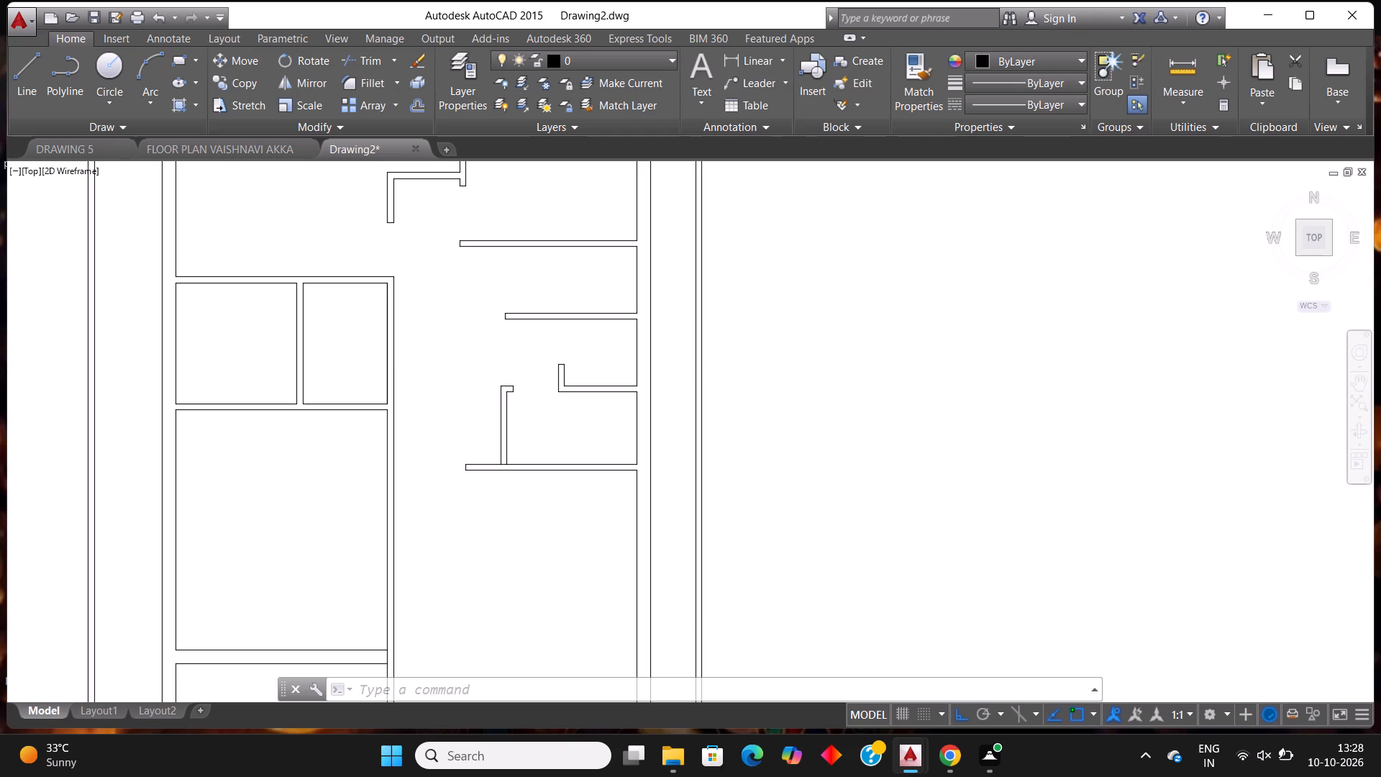
{"action": "type", "text": "ex"}
{"action": "key", "text": "Return"}
{"action": "key", "text": "Return"}
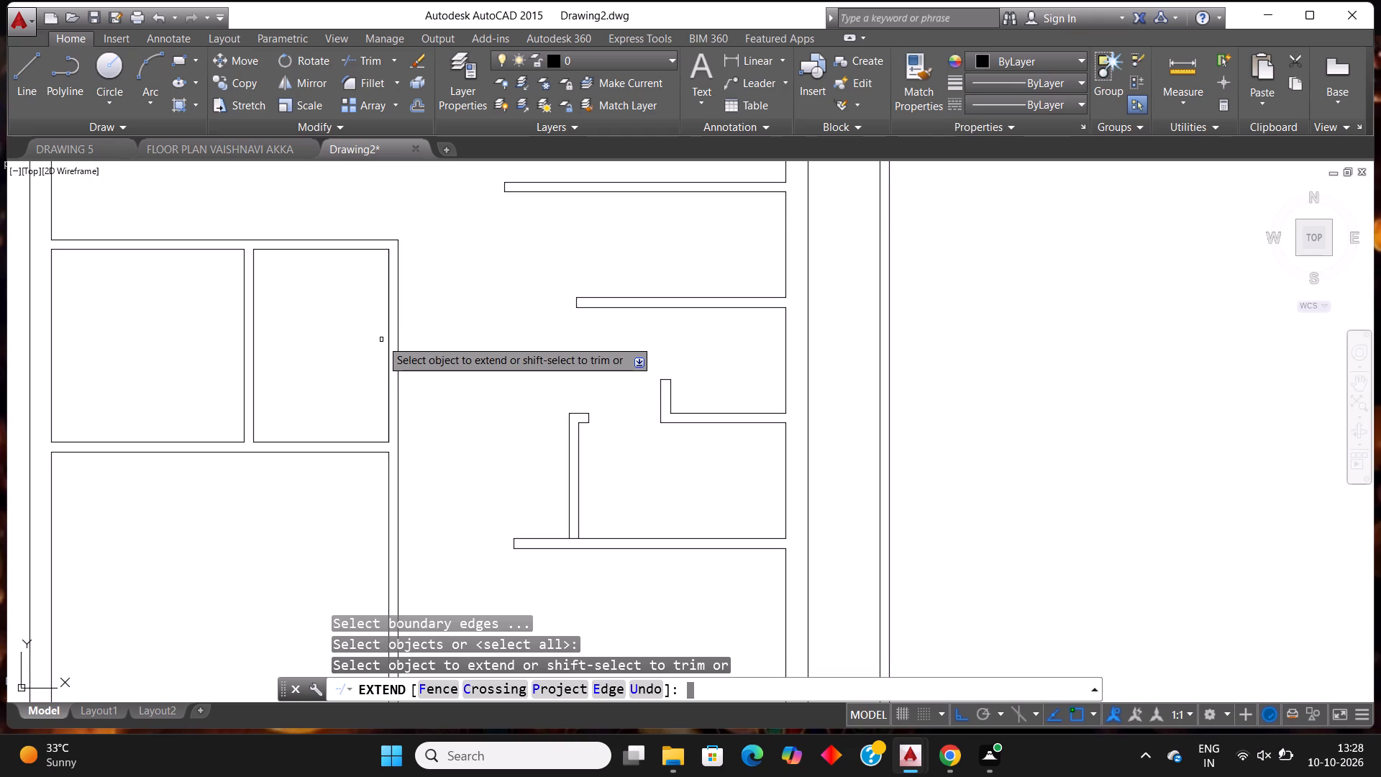
{"action": "left_click", "coordinate": [387, 429]}
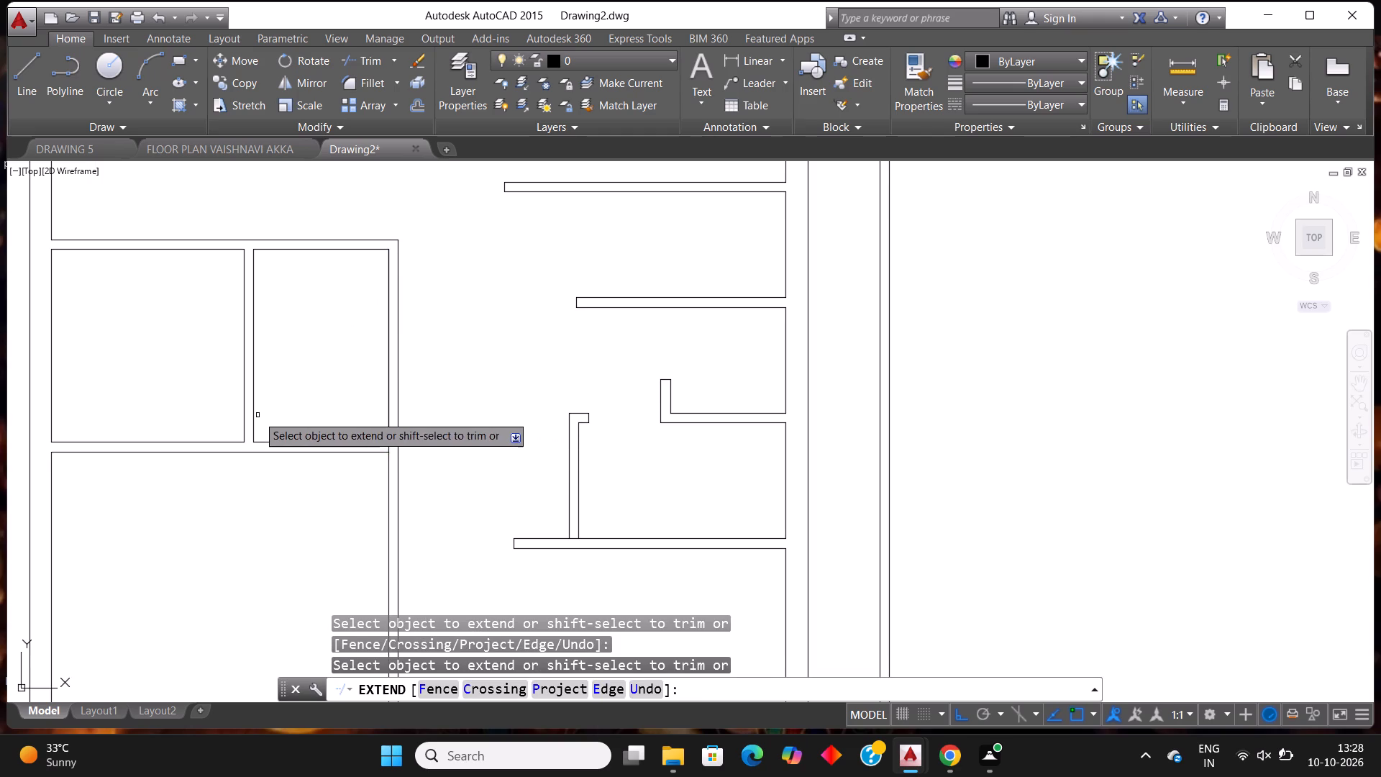
{"action": "left_click", "coordinate": [252, 427]}
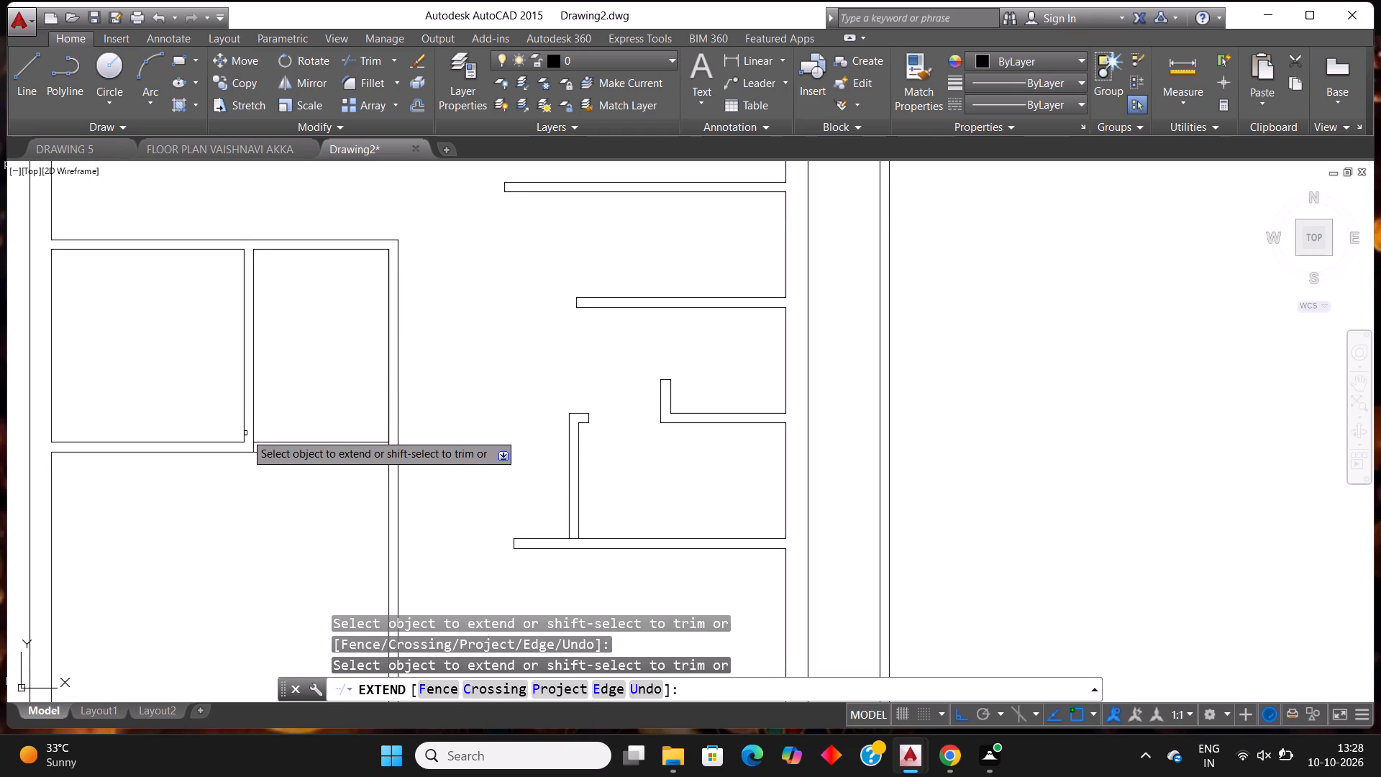
{"action": "left_click", "coordinate": [245, 433]}
{"action": "key", "text": "Escape"}
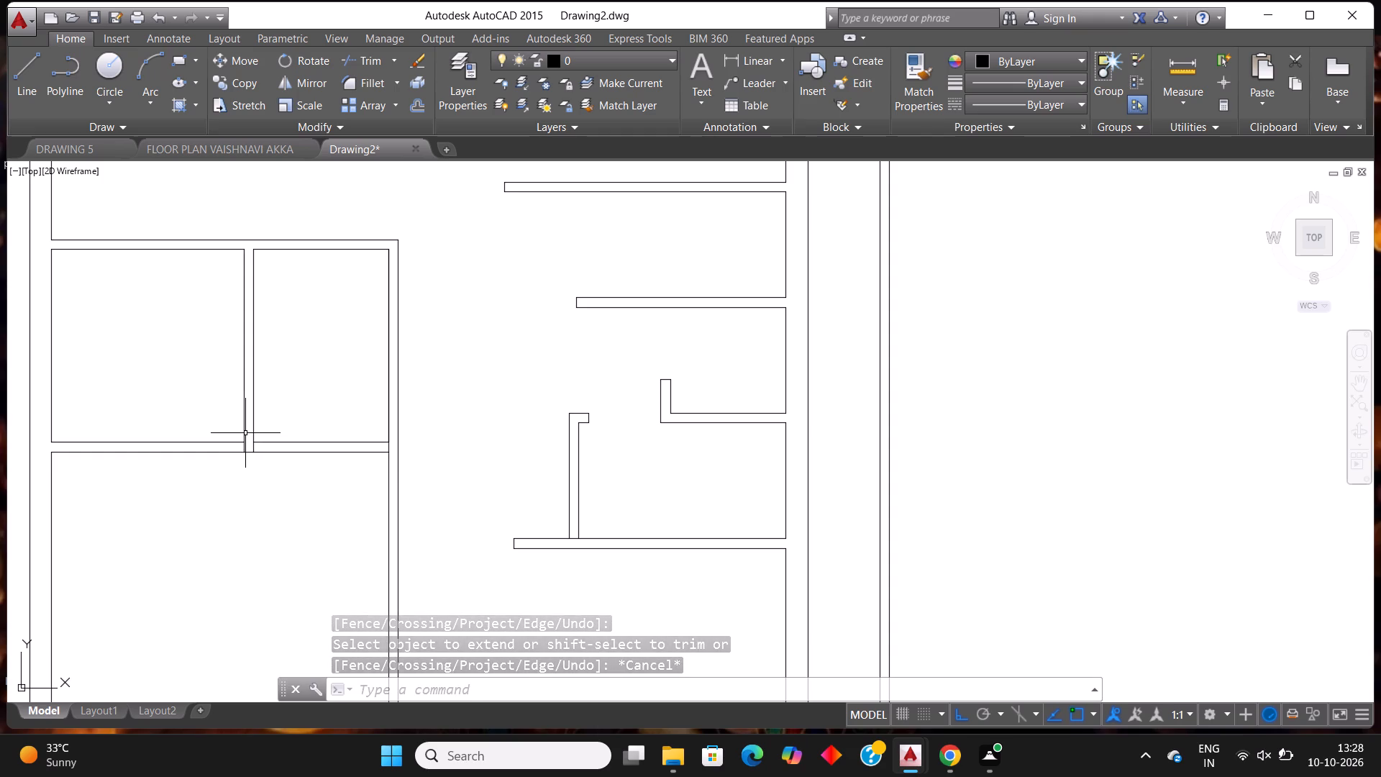
Extend both lines of the horizontal wall below the stub wall left to the central vertical wall.
{"action": "type", "text": "ex"}
{"action": "key", "text": "Return"}
{"action": "key", "text": "Return"}
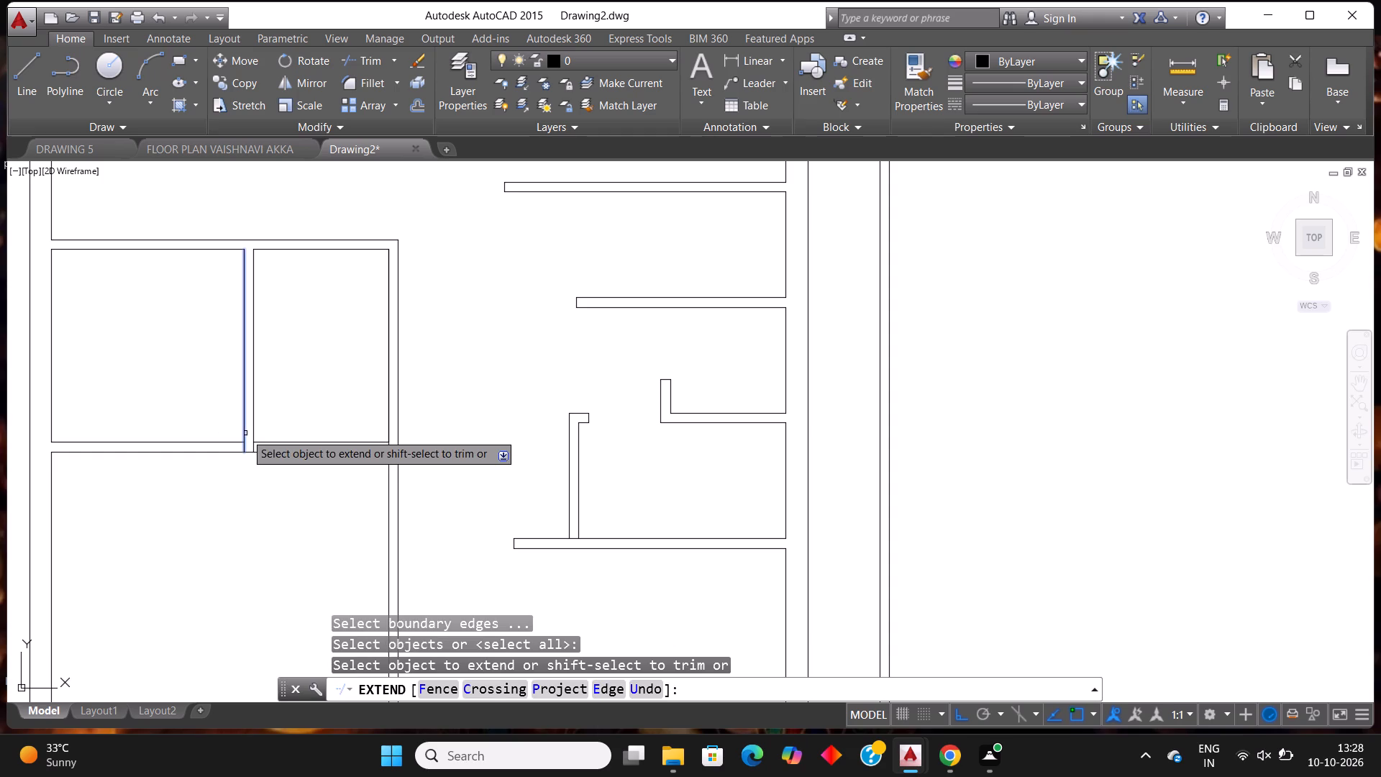
{"action": "left_click", "coordinate": [520, 550]}
{"action": "left_click", "coordinate": [521, 540]}
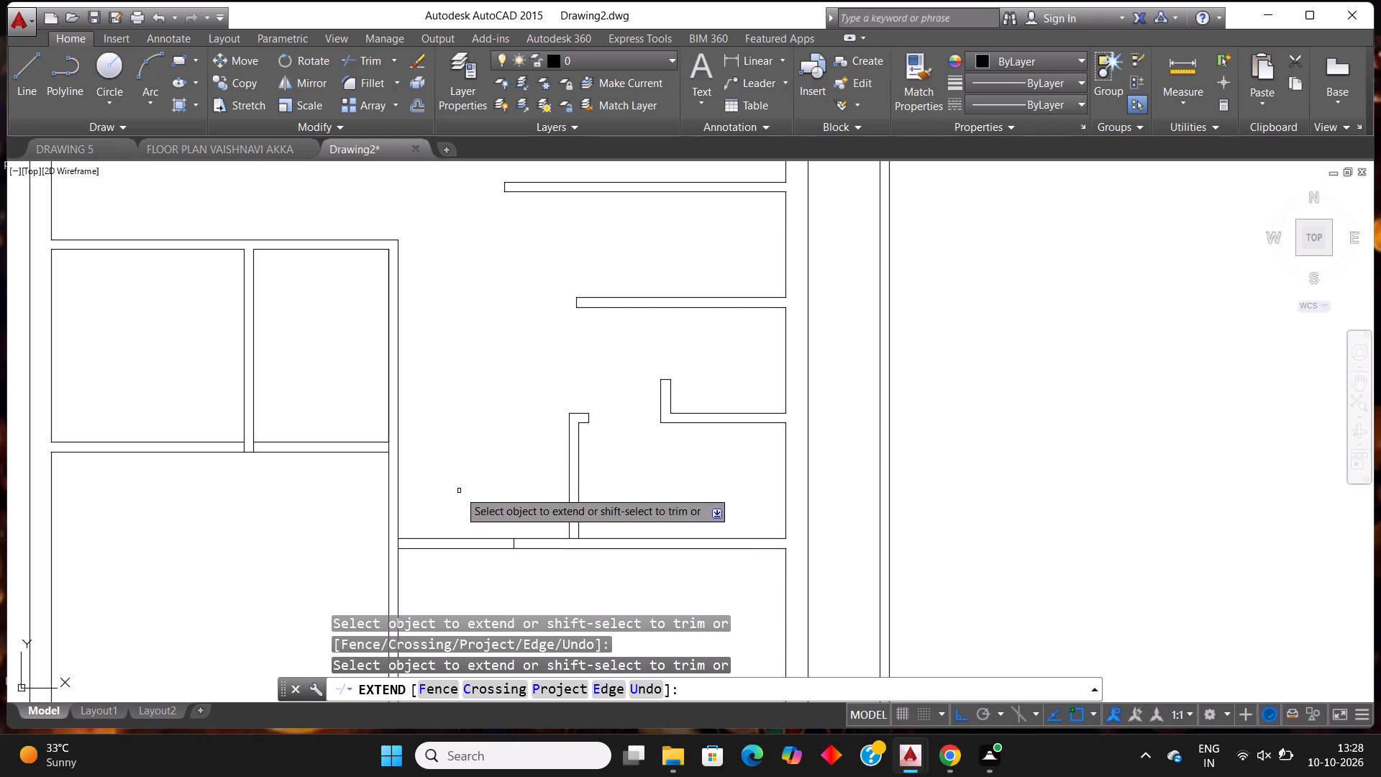
{"action": "key", "text": "Escape"}
Offset the upper line of the extended horizontal wall 3' upward.
{"action": "type", "text": "off"}
{"action": "key", "text": "Return"}
{"action": "key", "text": "Return"}
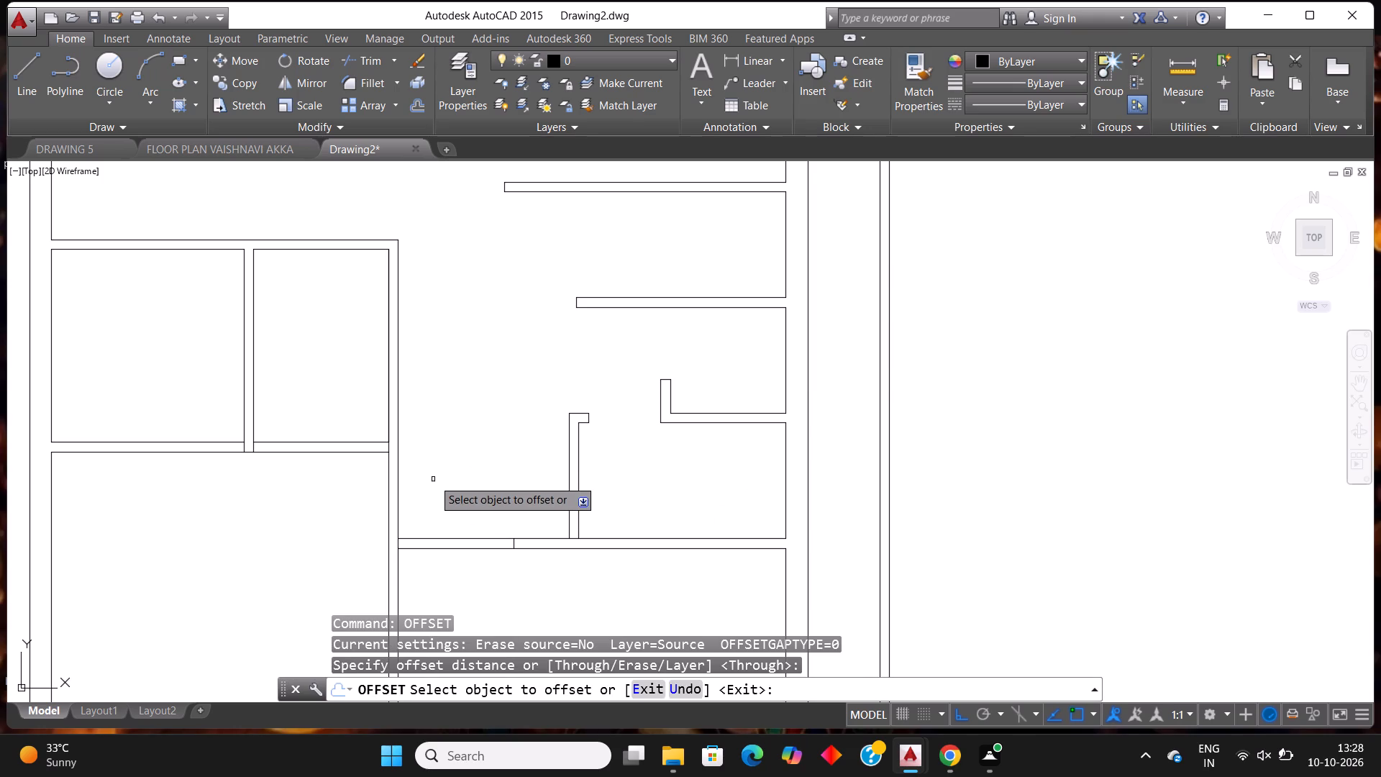
{"action": "left_click", "coordinate": [427, 540]}
{"action": "type", "text": "3'"}
{"action": "key", "text": "Return"}
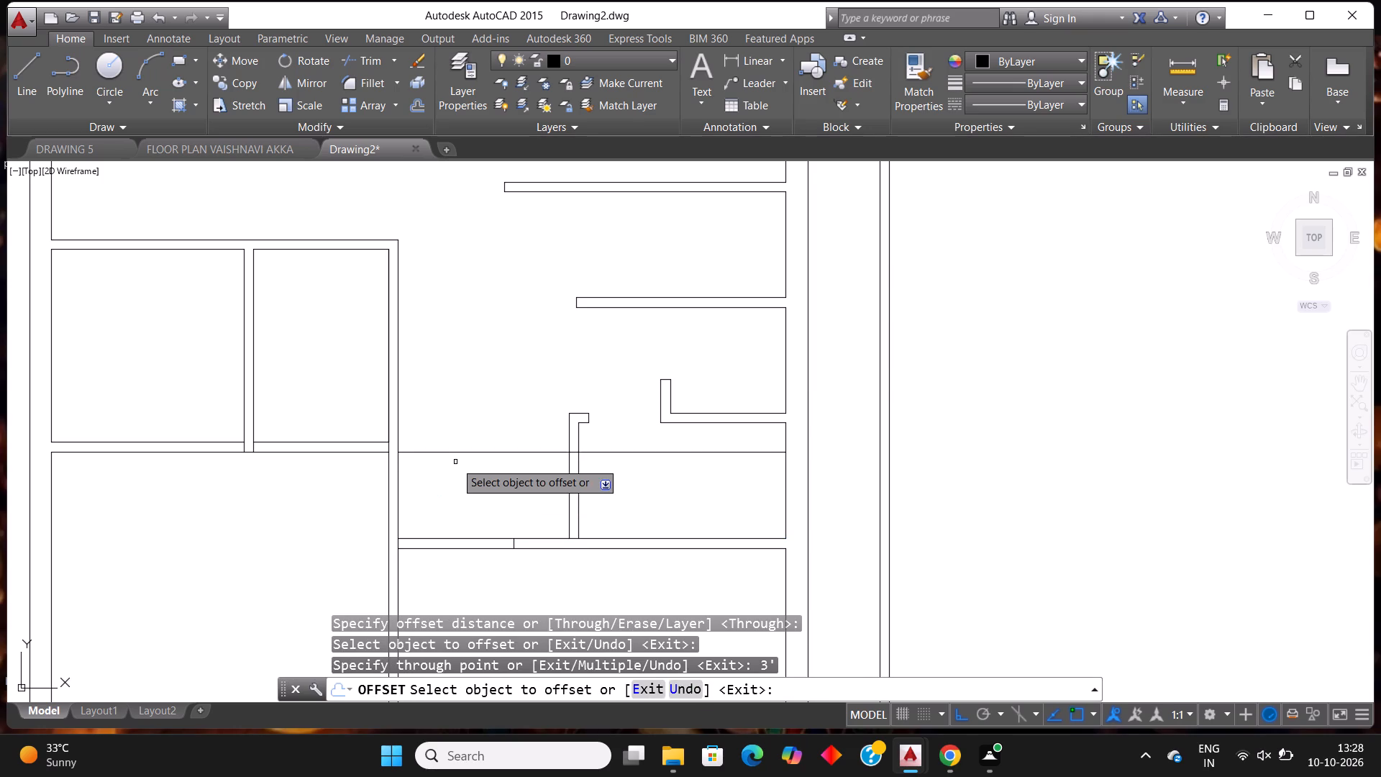
{"action": "key", "text": "Escape"}
Trim the central wall's right line between the 3' offset line and the horizontal wall, and the offset line on both sides of the stub wall.
{"action": "type", "text": "tr"}
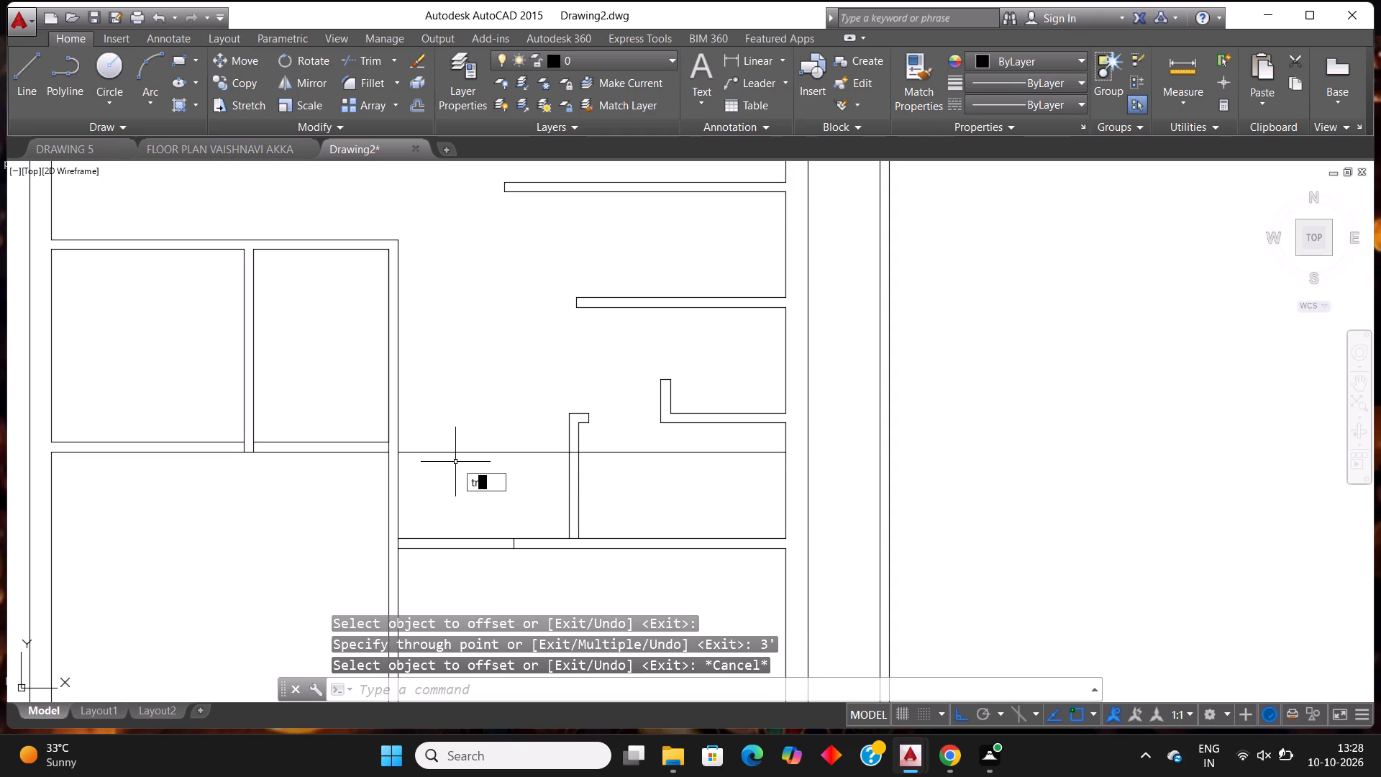
{"action": "key", "text": "Return"}
{"action": "key", "text": "Return"}
{"action": "left_click", "coordinate": [355, 494]}
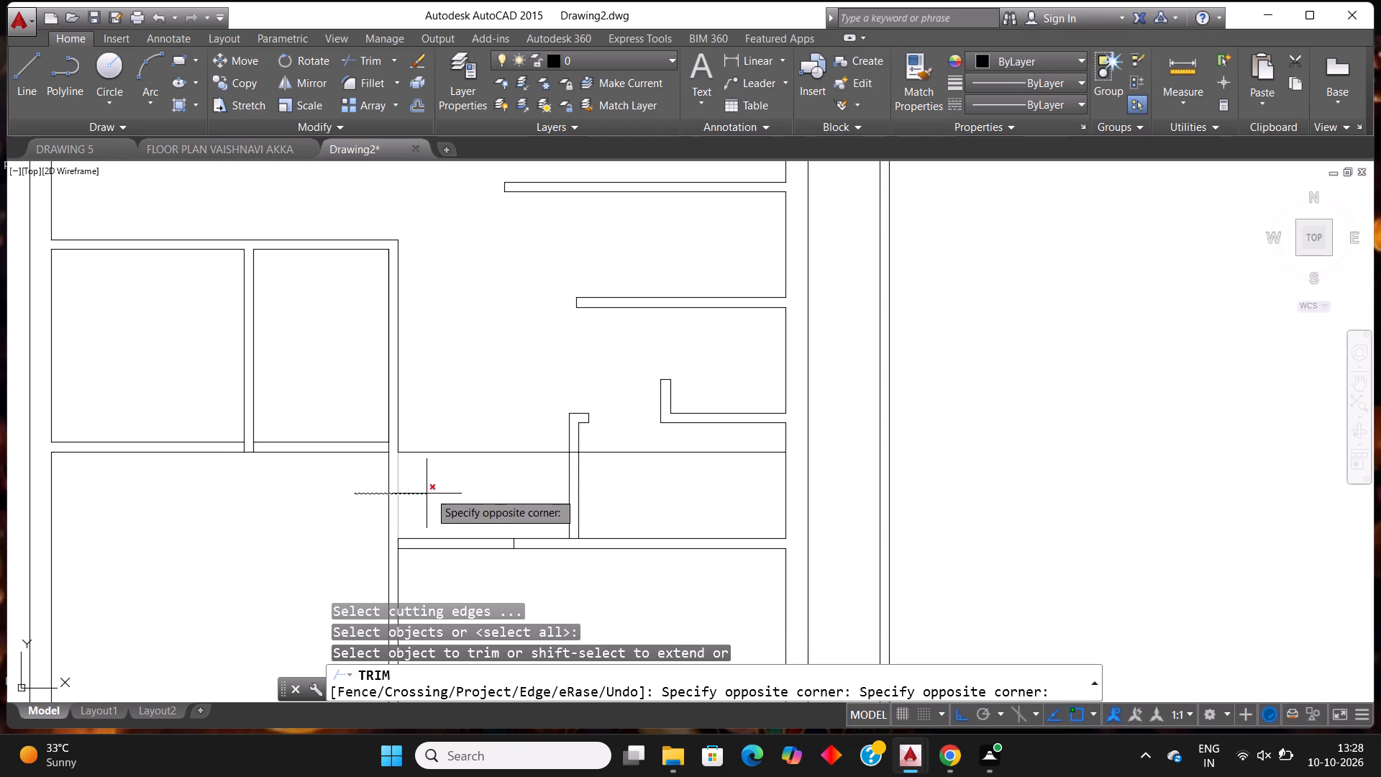
{"action": "left_click", "coordinate": [440, 489]}
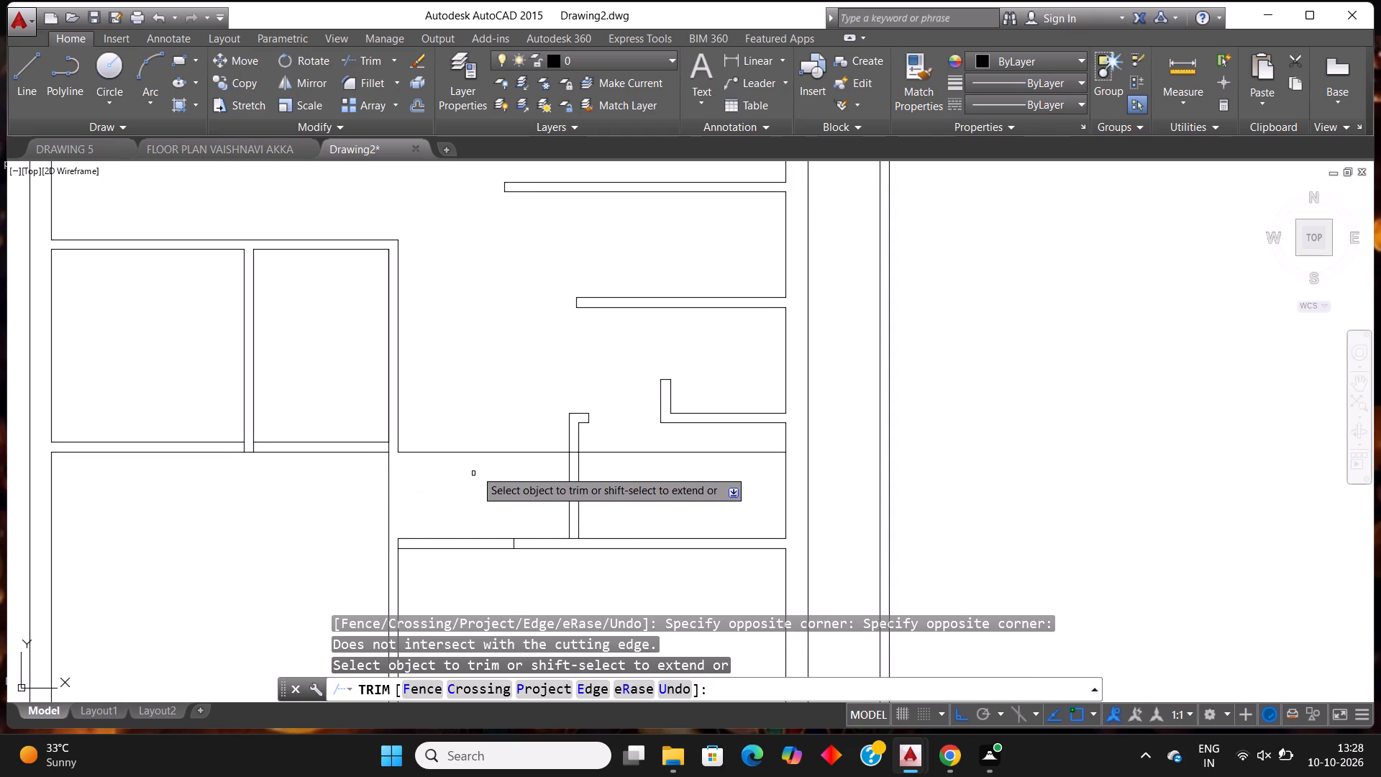
{"action": "left_click", "coordinate": [483, 427]}
{"action": "left_click", "coordinate": [486, 463]}
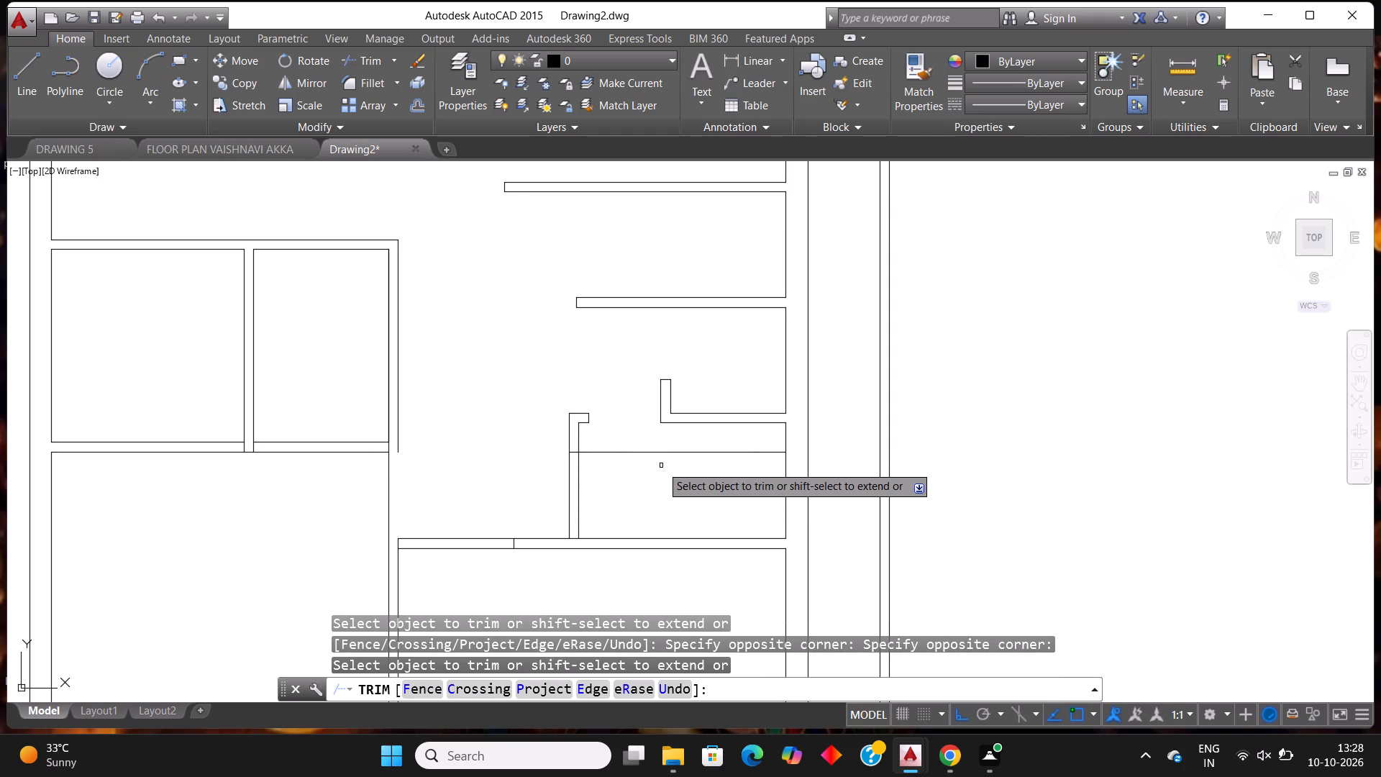
{"action": "left_click", "coordinate": [611, 435]}
{"action": "left_click", "coordinate": [642, 468]}
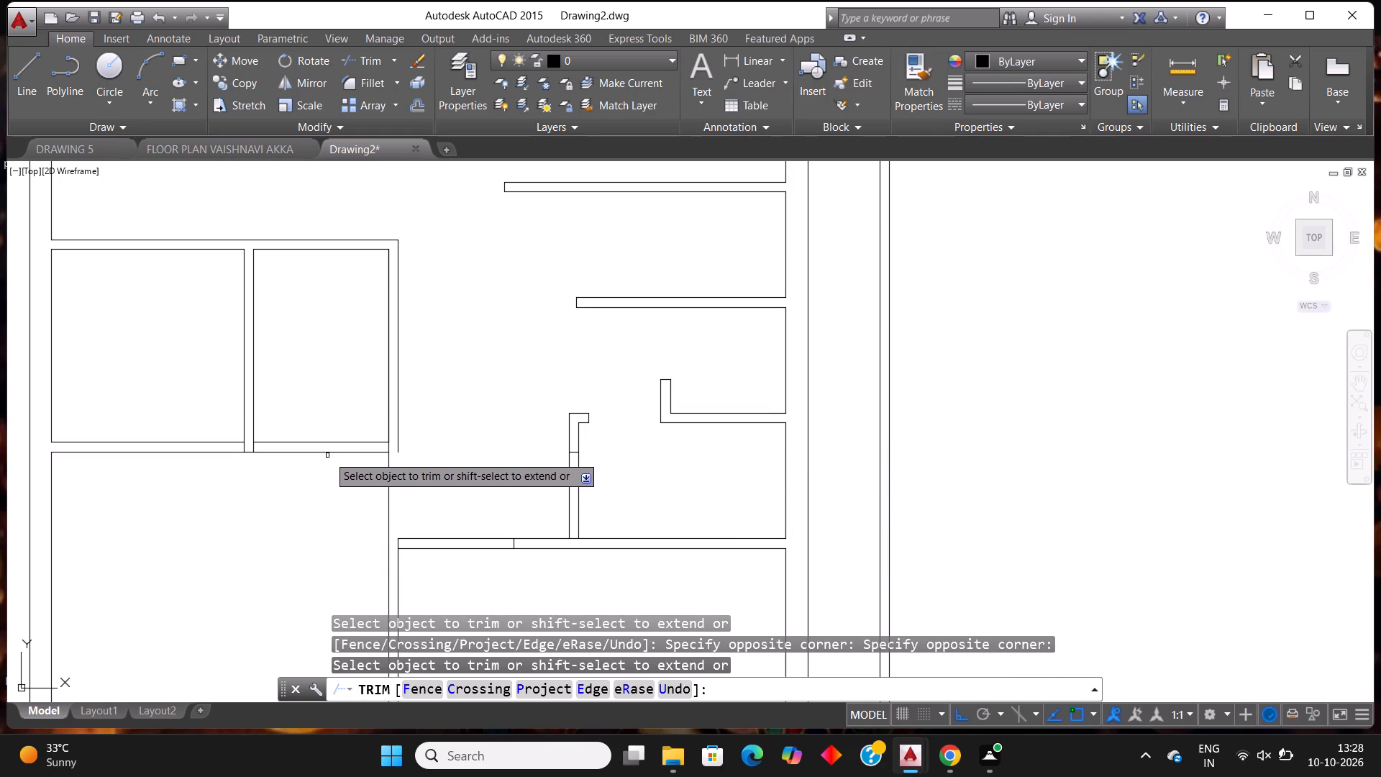
Trim the two extended horizontal wall lines back from the central wall to the wall's end line.
{"action": "scroll", "coordinate": [452, 394], "scroll_direction": "down", "scroll_amount": 2}
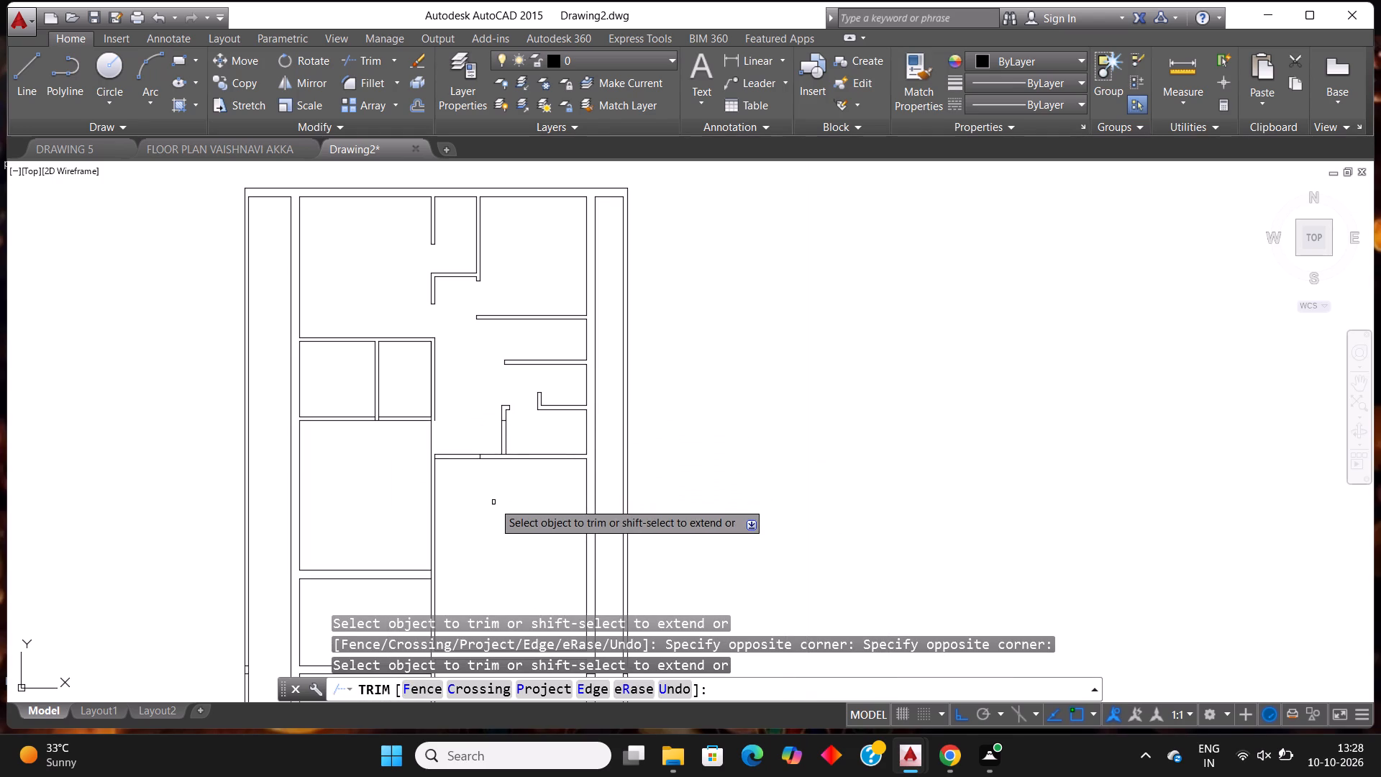
{"action": "left_click", "coordinate": [455, 433]}
{"action": "left_click_drag", "start_coordinate": [463, 490], "coordinate": [471, 494]}
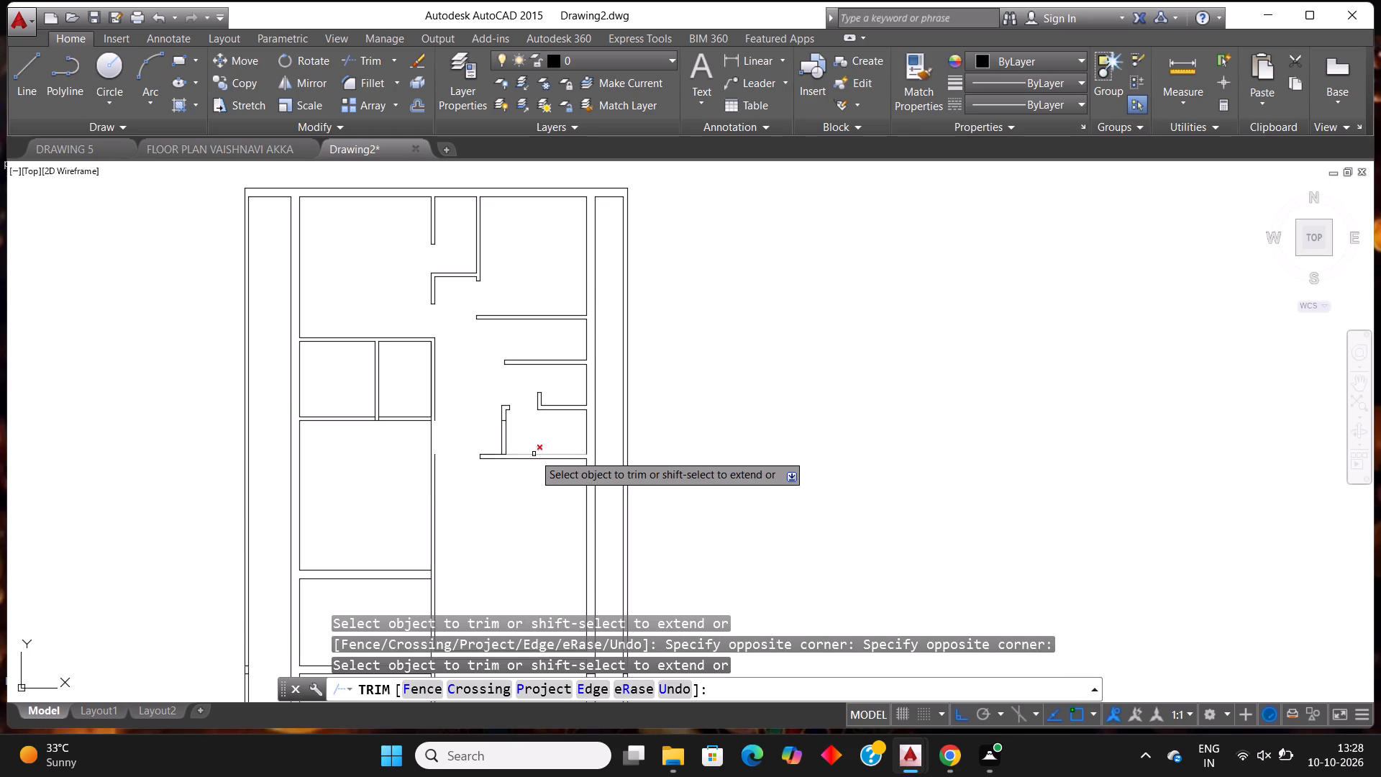
{"action": "scroll", "coordinate": [534, 454], "scroll_direction": "down", "scroll_amount": 1}
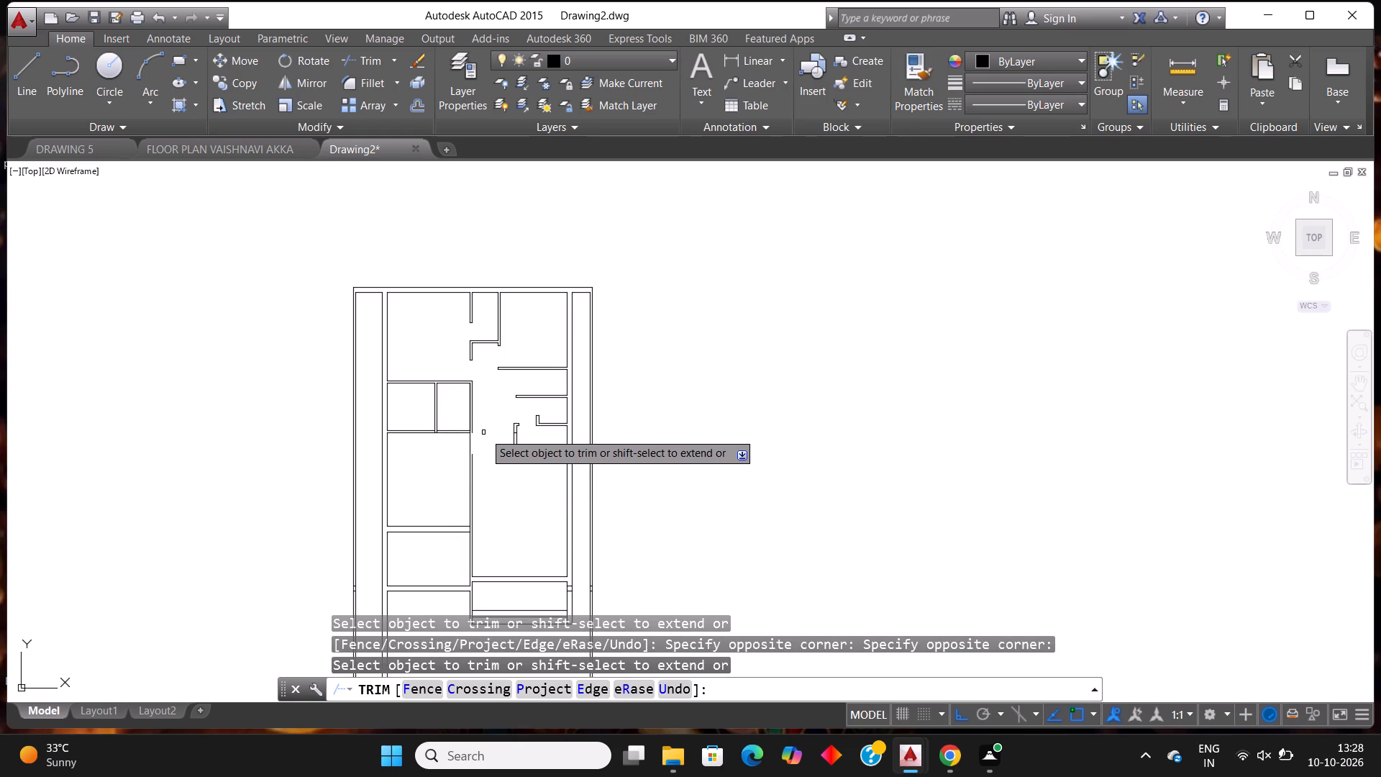
{"action": "scroll", "coordinate": [491, 432], "scroll_direction": "up", "scroll_amount": 2}
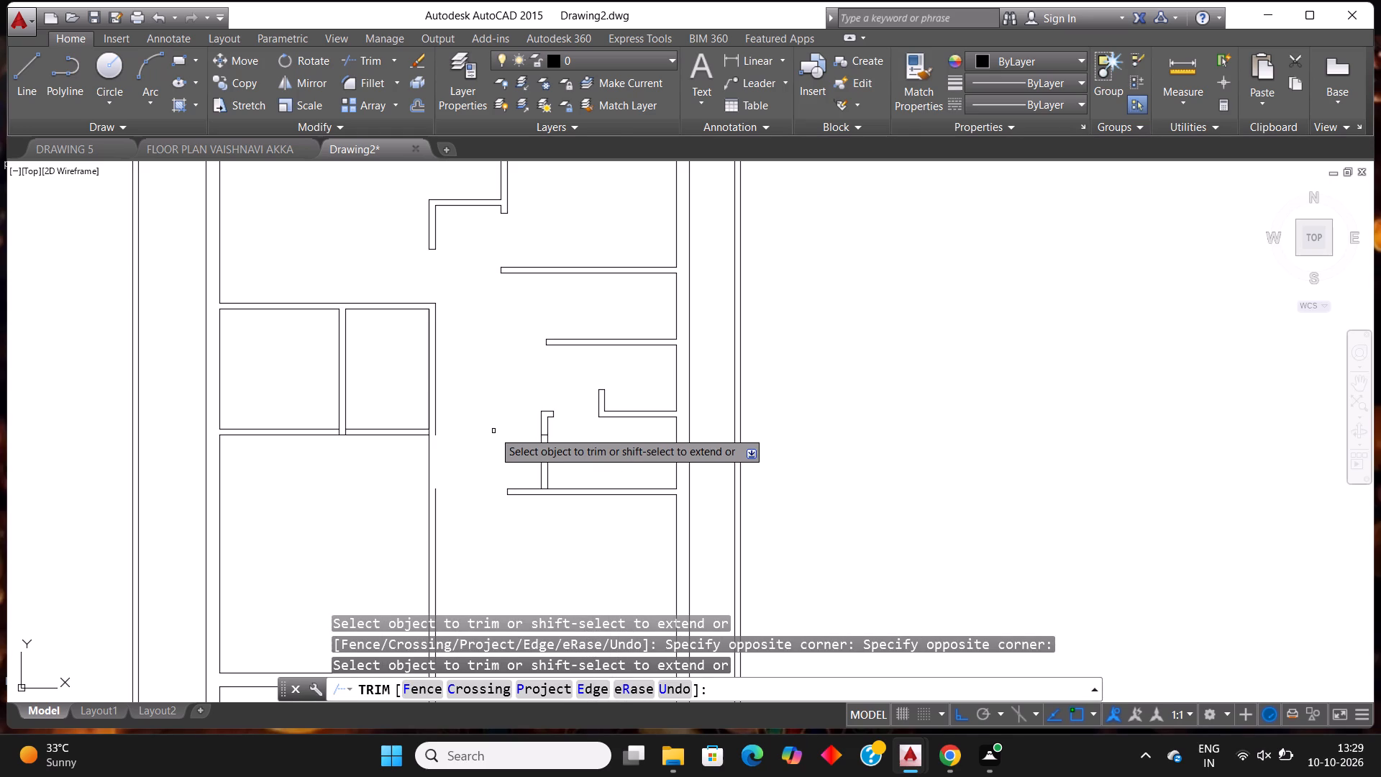
{"action": "key", "text": "Escape"}
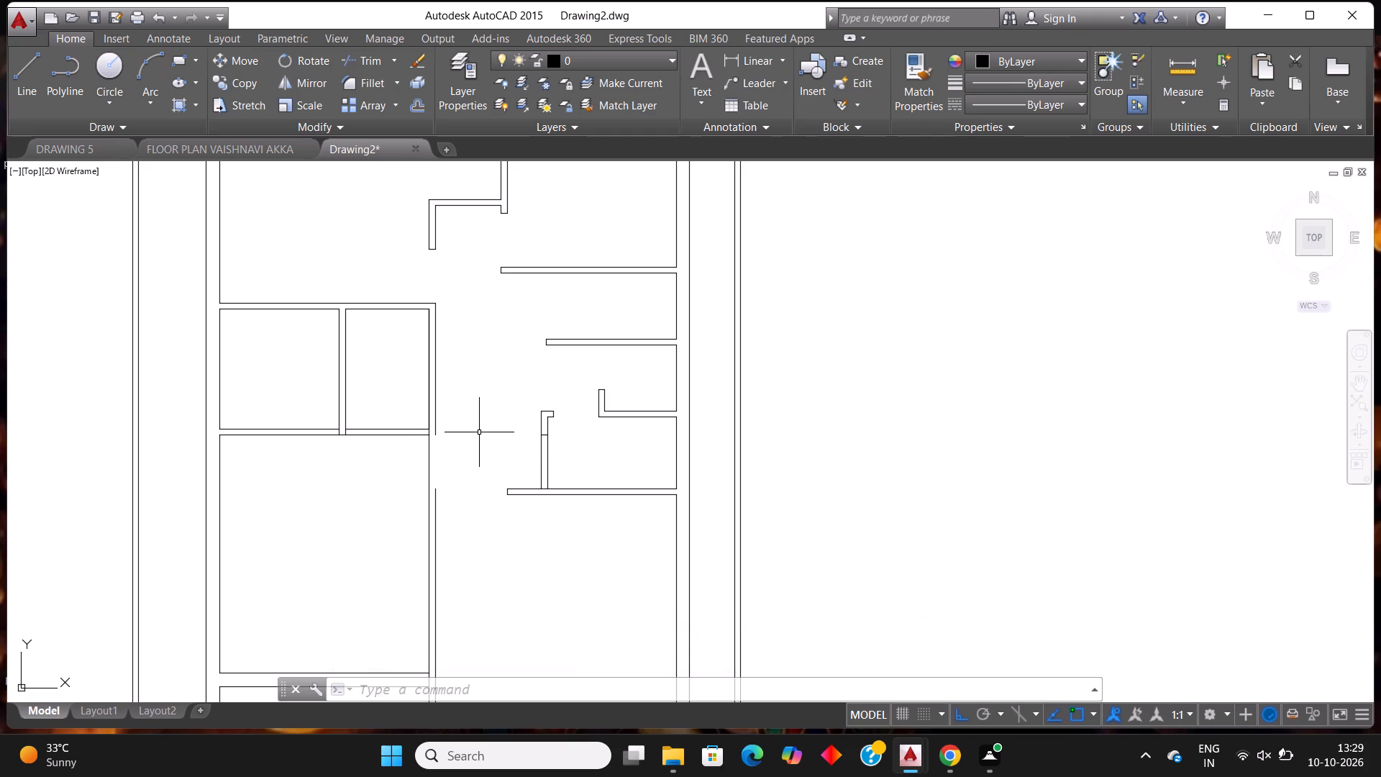
Extend the lower wall line of the two small rooms right to the central wall's outer line.
{"action": "type", "text": "ex"}
{"action": "key", "text": "Return"}
{"action": "key", "text": "Return"}
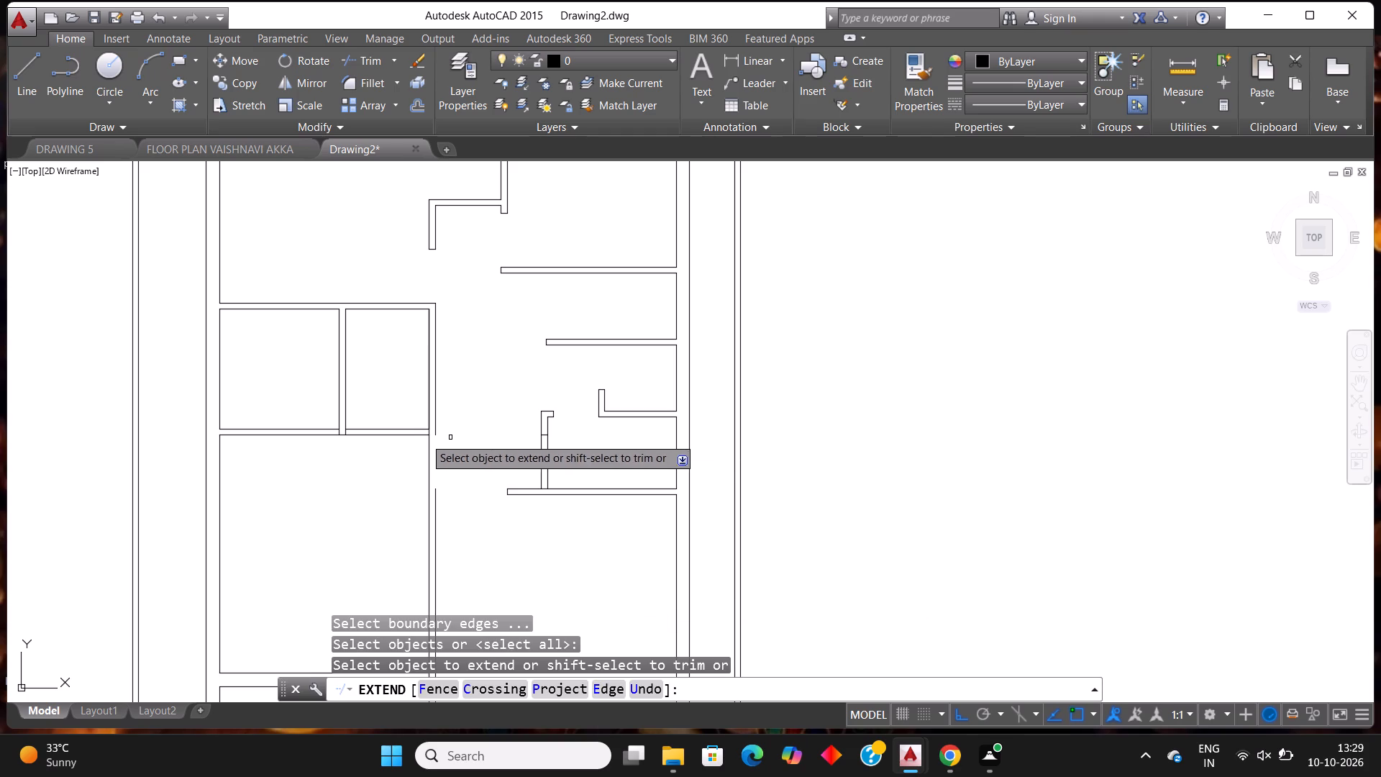
{"action": "left_click", "coordinate": [419, 433]}
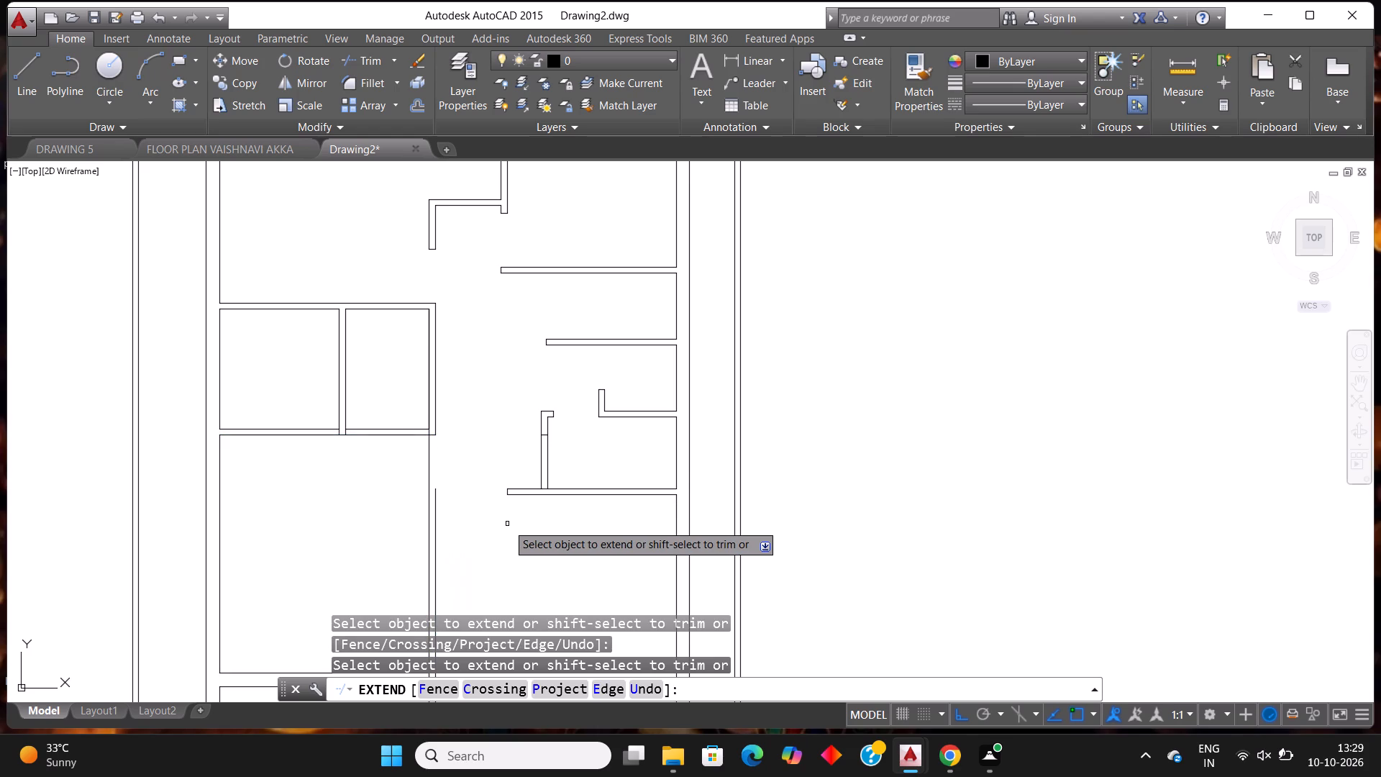
{"action": "key", "text": "Escape"}
Draw a horizontal line about 15' long leftward from the top end of the lower central wall's right line.
{"action": "key", "text": "l"}
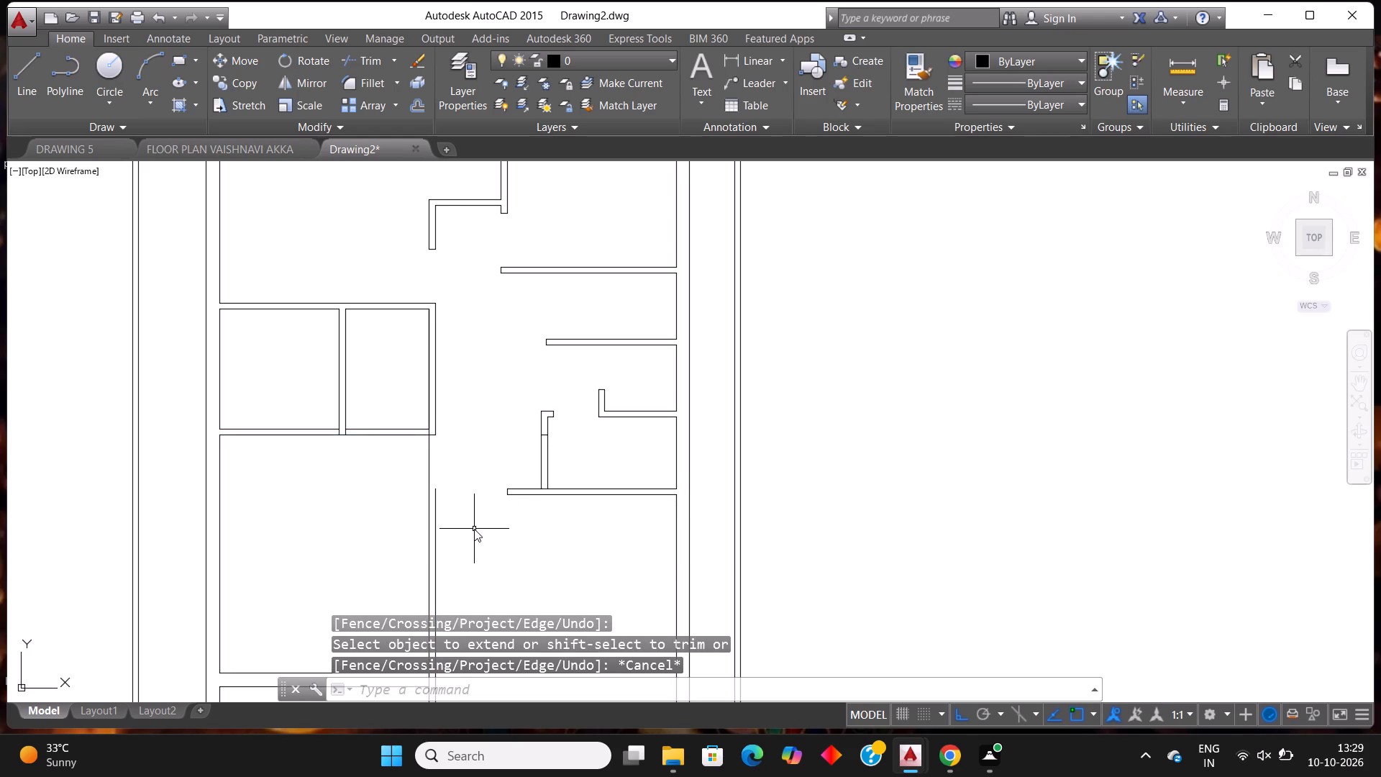
{"action": "key", "text": "Return"}
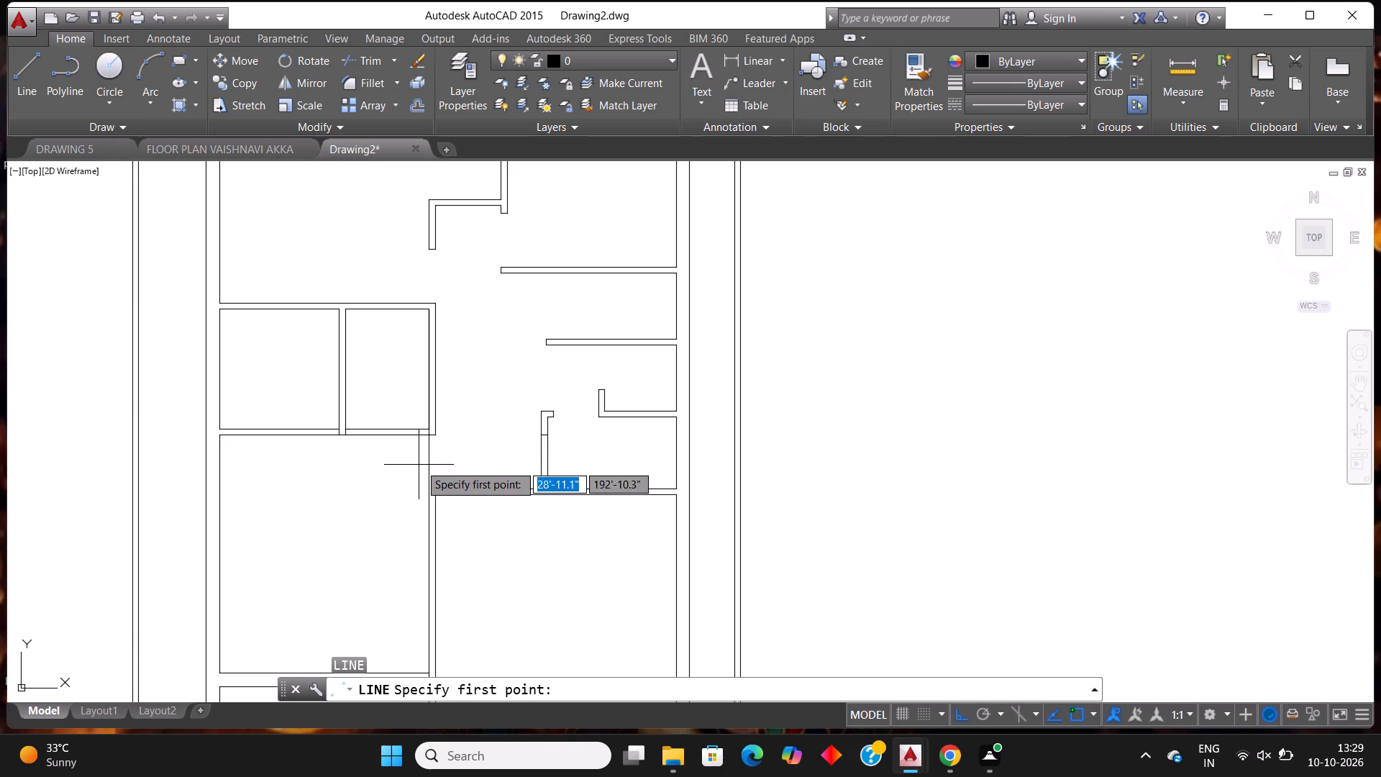
{"action": "left_click", "coordinate": [437, 491]}
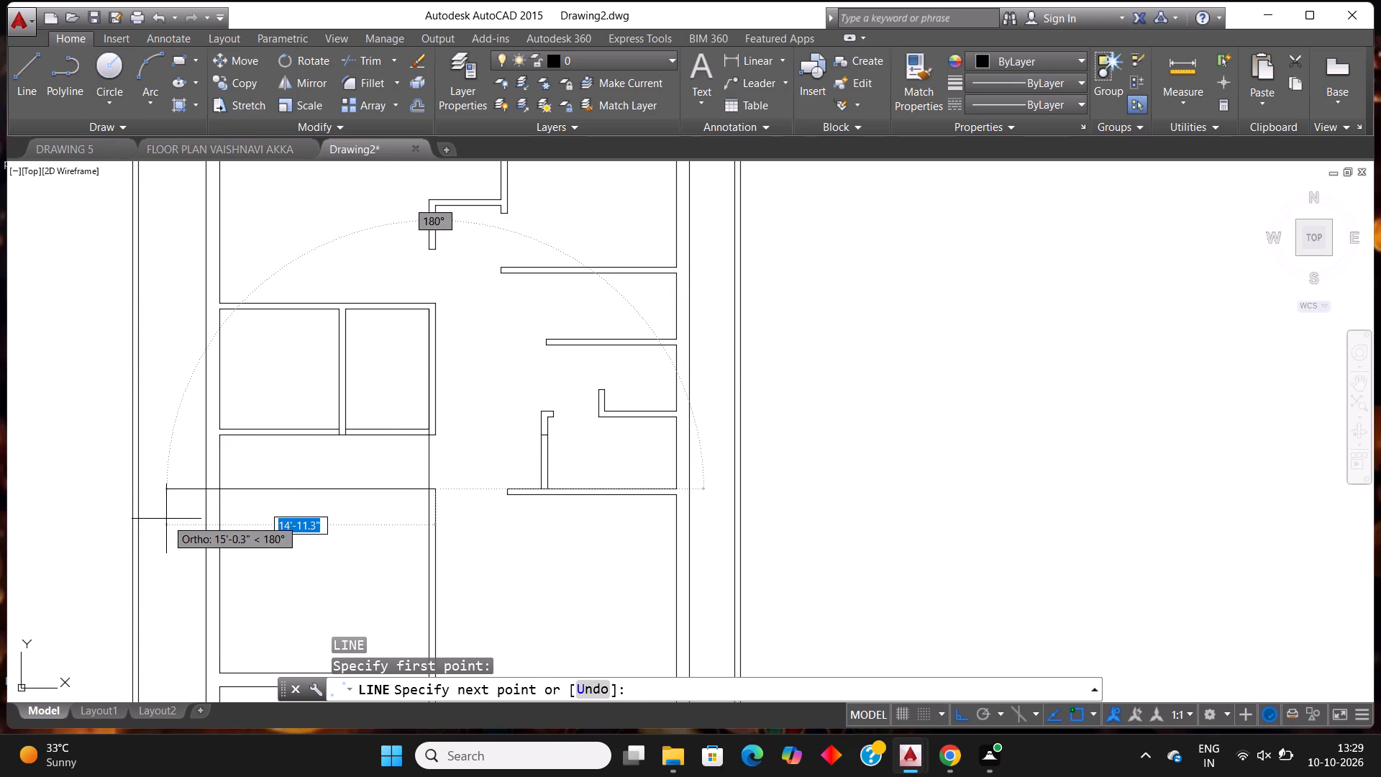
{"action": "left_click", "coordinate": [166, 519]}
{"action": "key", "text": "Escape"}
Trim the central wall's remaining line and the left wall's inner line between the small rooms' lower wall and the new horizontal line.
{"action": "type", "text": "tr"}
{"action": "key", "text": "Return"}
{"action": "key", "text": "Return"}
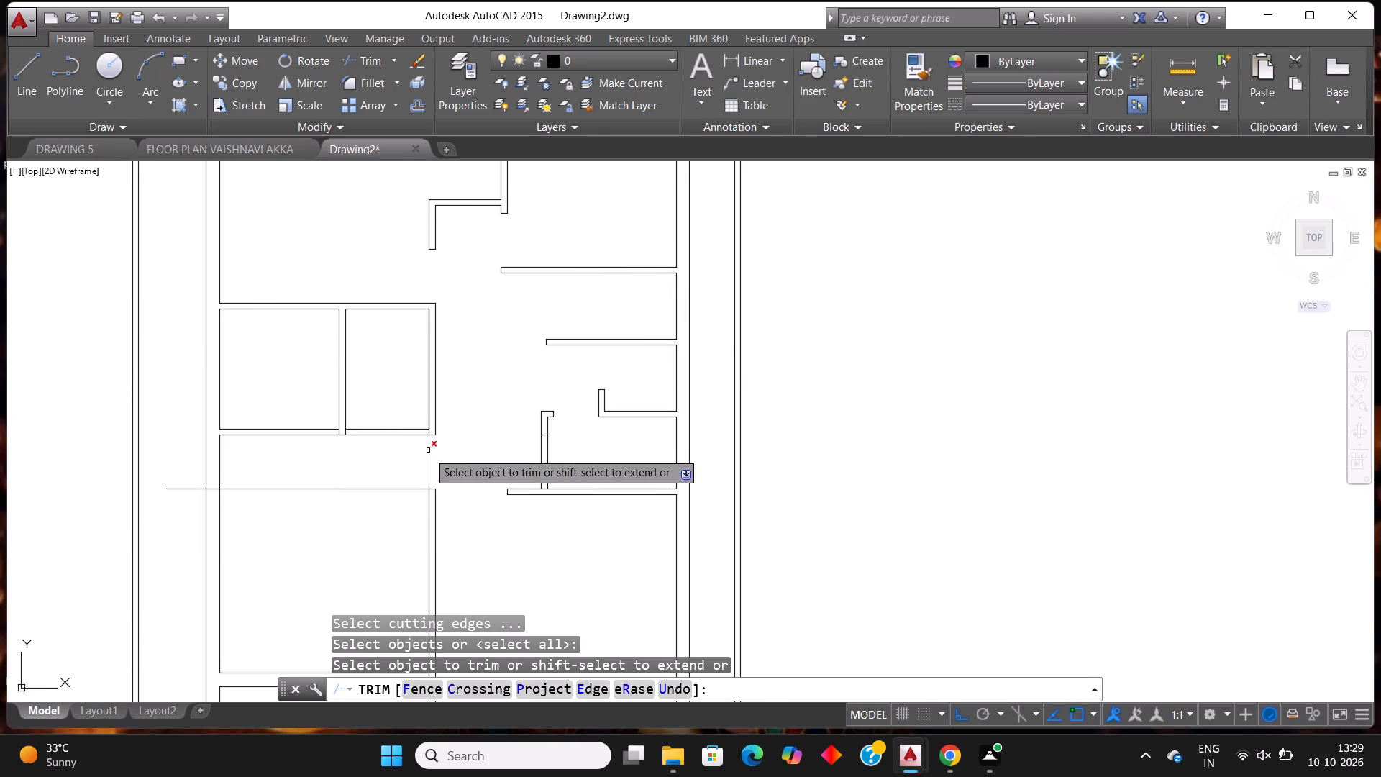
{"action": "left_click", "coordinate": [444, 470]}
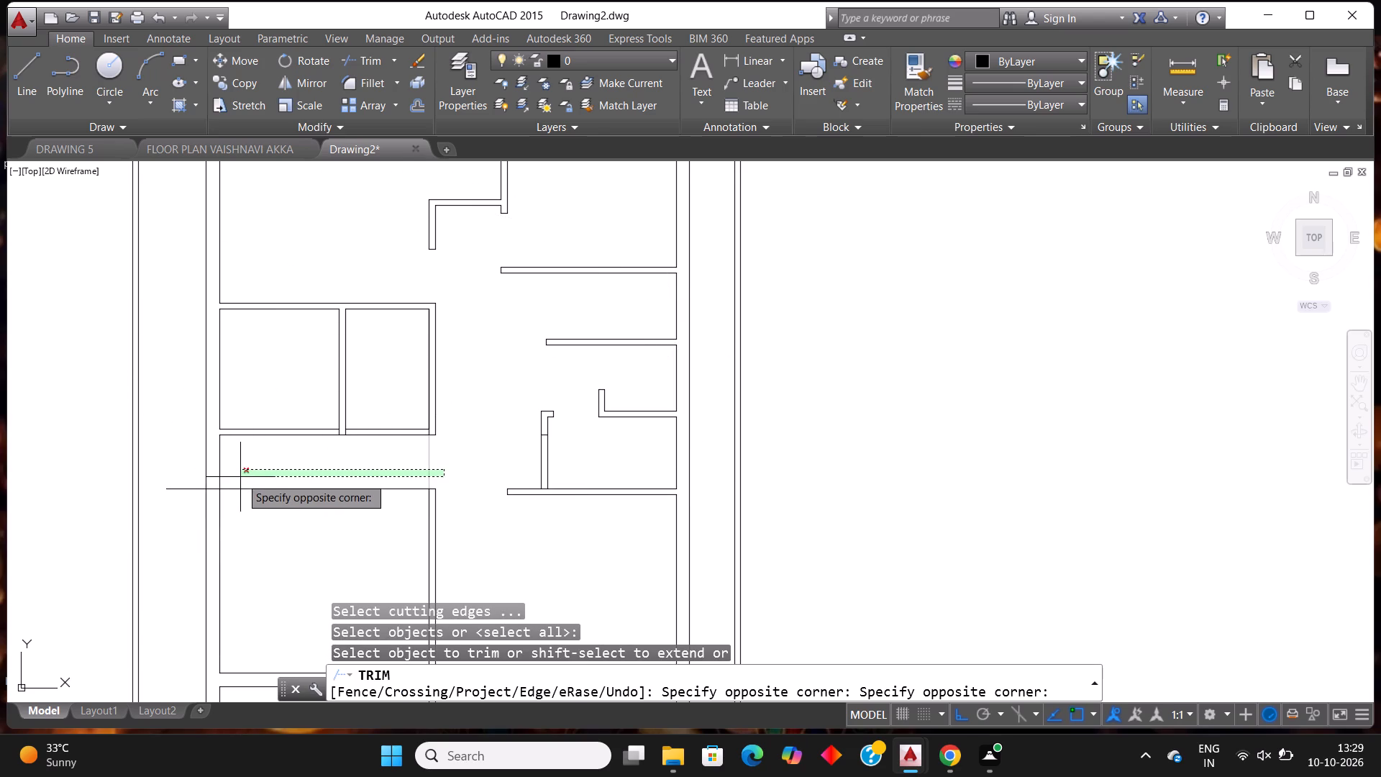
{"action": "left_click", "coordinate": [214, 481]}
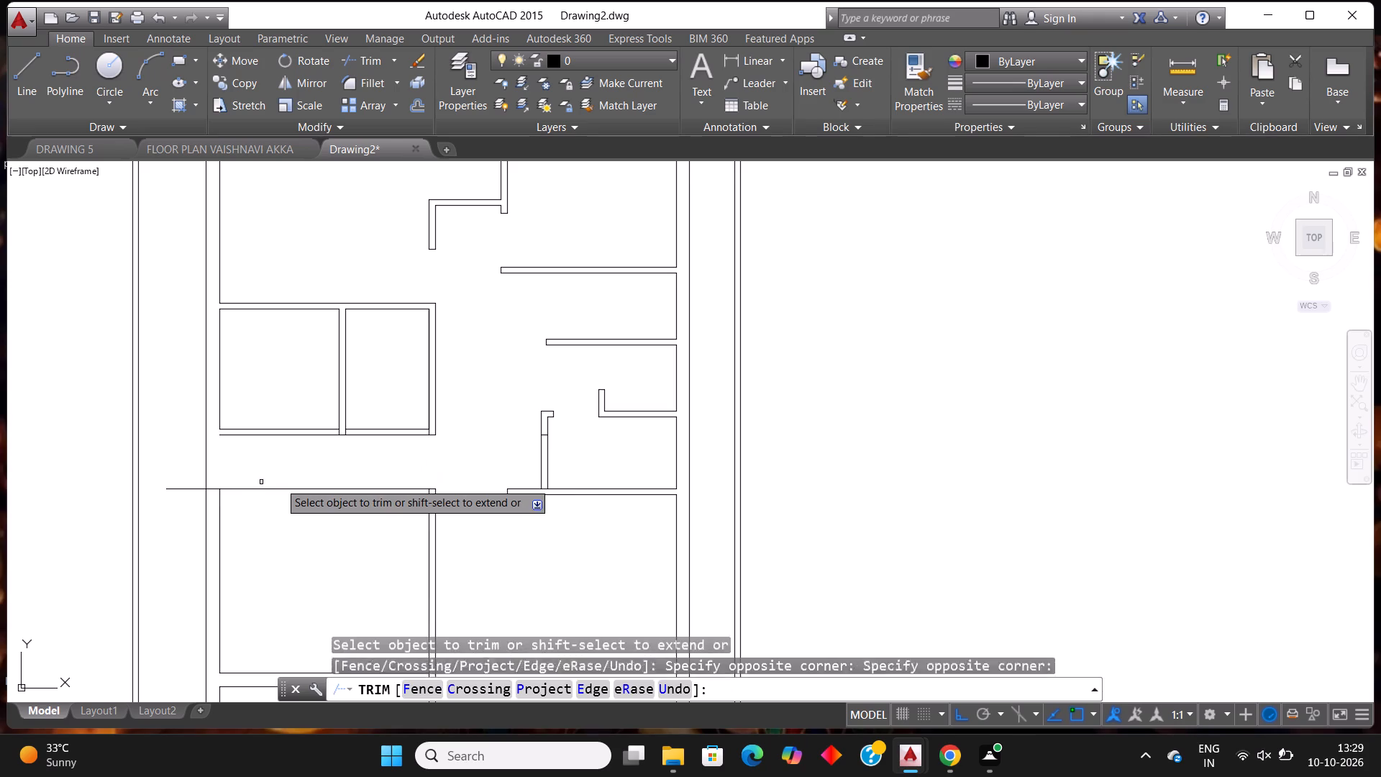
{"action": "key", "text": "Escape"}
Extend the lower wall line of the two small rooms leftward past the left wall's outer line.
{"action": "type", "text": "ex"}
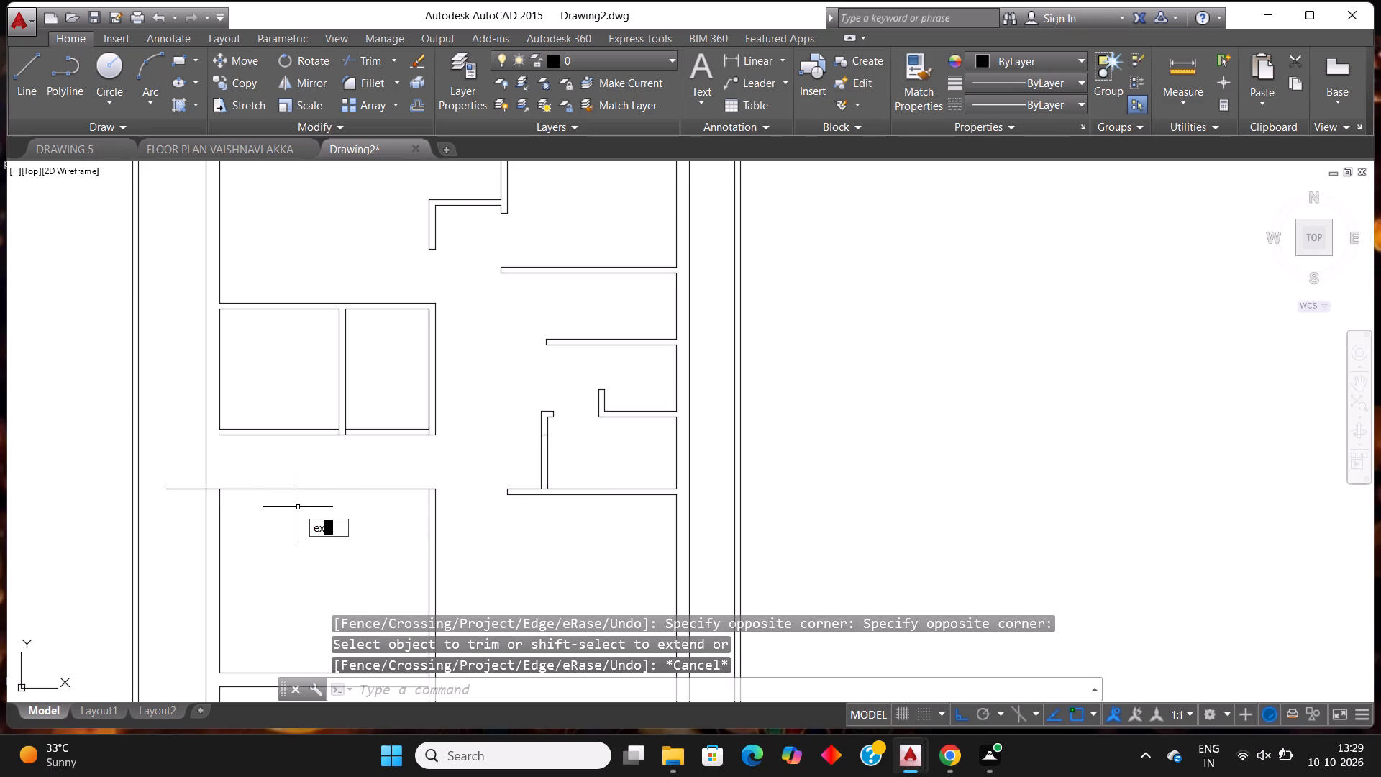
{"action": "key", "text": "Return"}
{"action": "key", "text": "Return"}
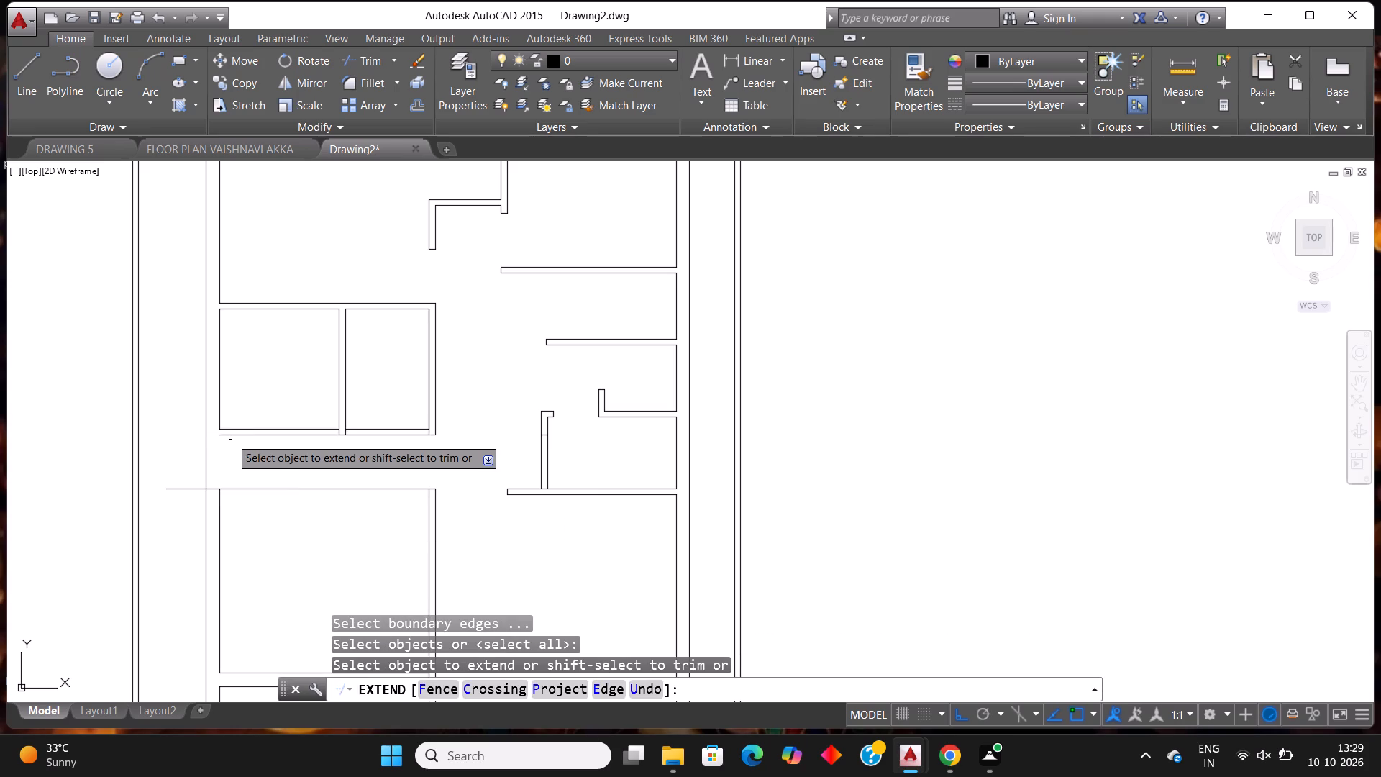
{"action": "left_click", "coordinate": [224, 437]}
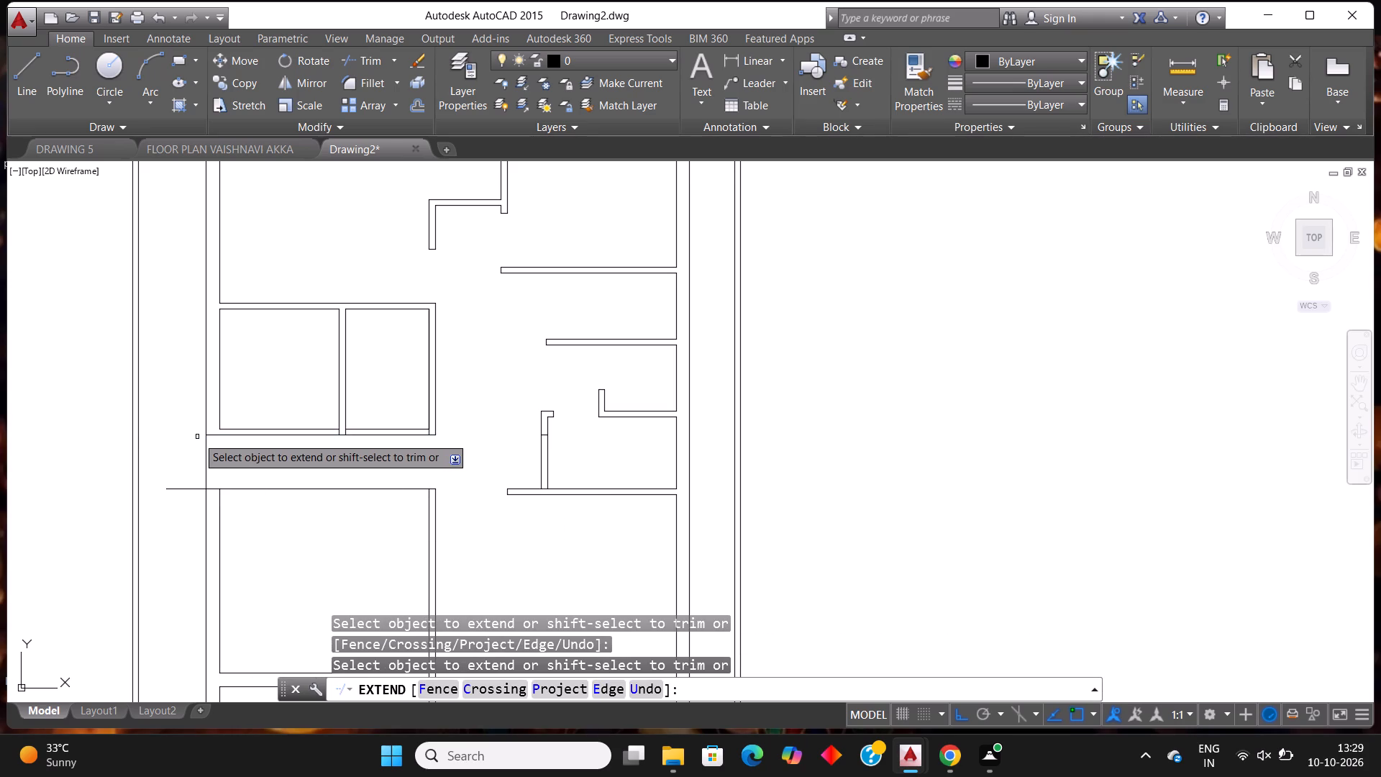
{"action": "left_click", "coordinate": [214, 432]}
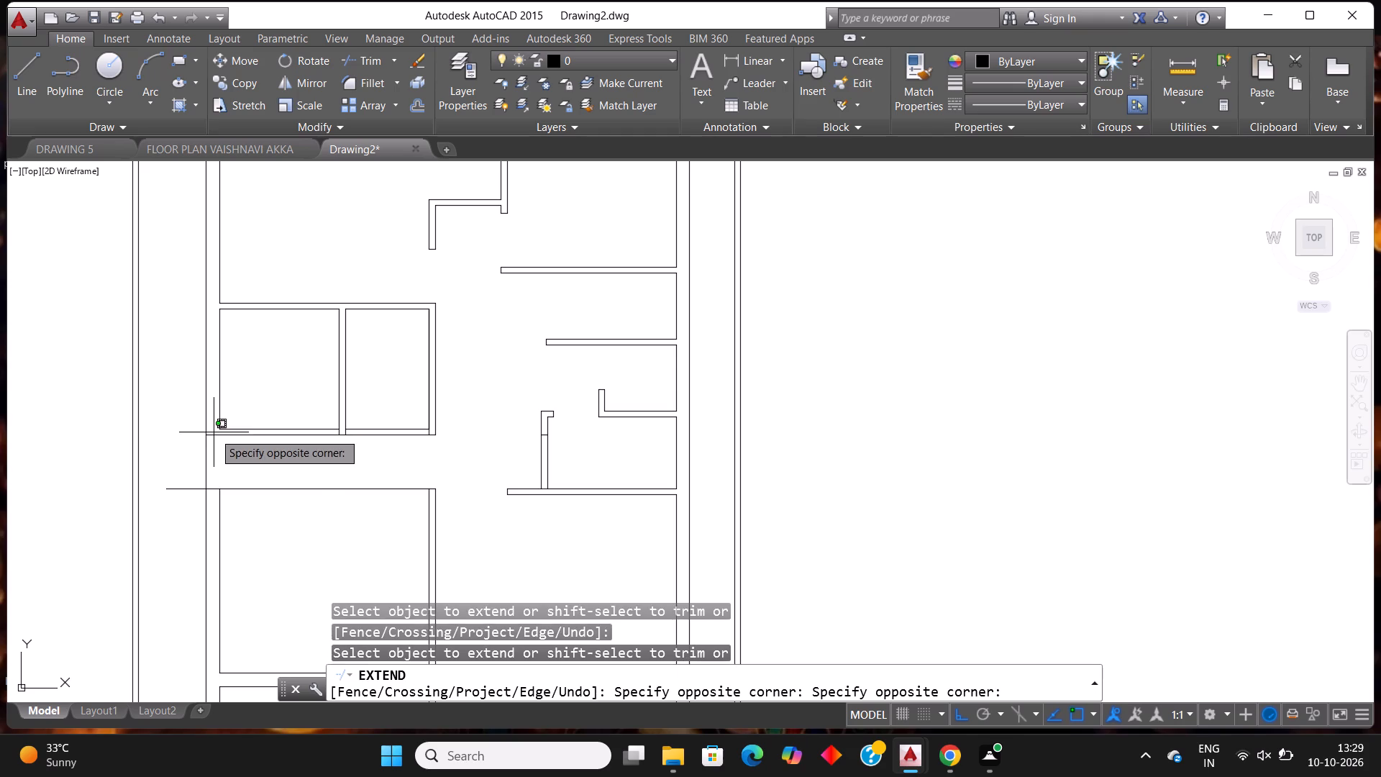
{"action": "left_click", "coordinate": [215, 444]}
{"action": "key", "text": "Escape"}
Trim the left wall's outer line across the passage and the horizontal lines beyond the wall ends, leaving capped ends.
{"action": "type", "text": "tr"}
{"action": "key", "text": "Return"}
{"action": "key", "text": "Return"}
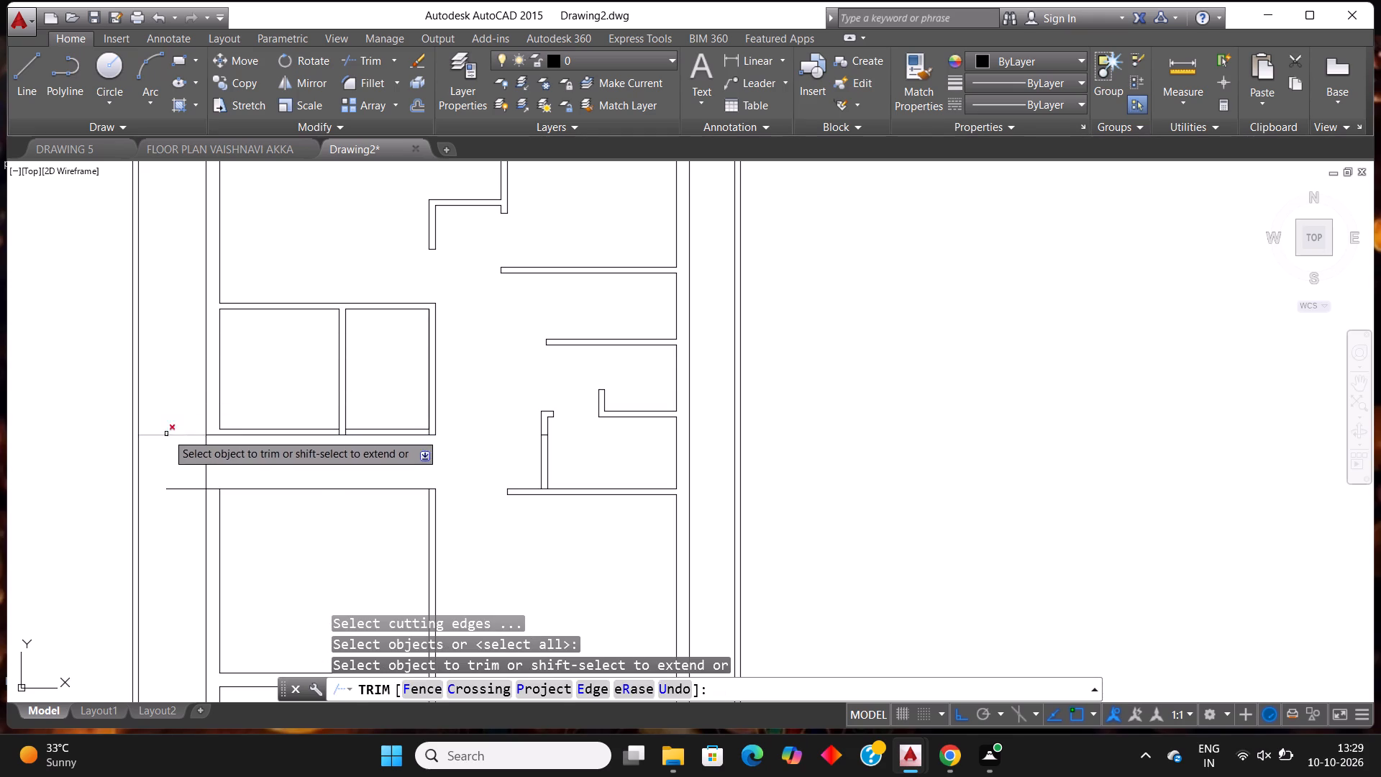
{"action": "left_click_drag", "start_coordinate": [156, 460], "coordinate": [185, 464]}
{"action": "left_click", "coordinate": [277, 468]}
{"action": "left_click", "coordinate": [170, 416]}
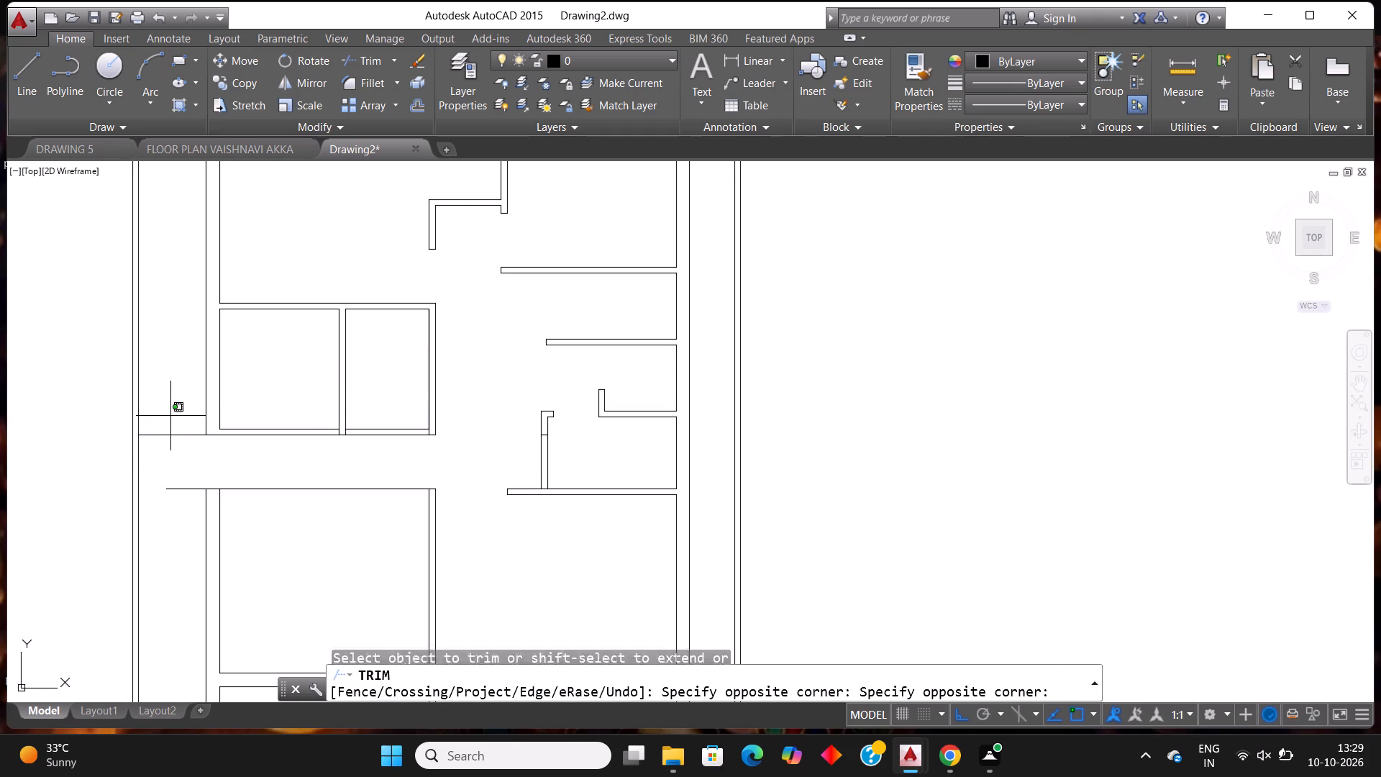
{"action": "left_click", "coordinate": [188, 506]}
{"action": "left_click", "coordinate": [258, 471]}
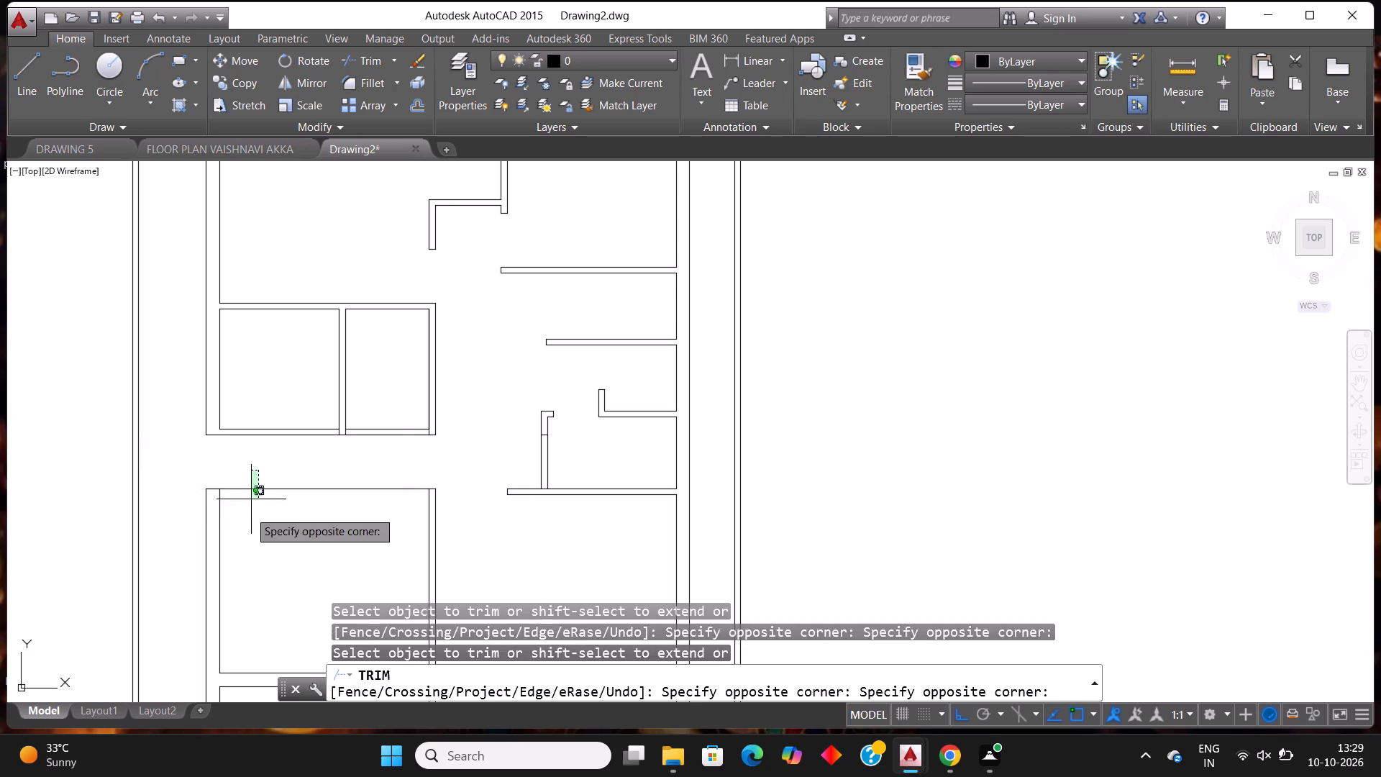
{"action": "left_click", "coordinate": [276, 564]}
{"action": "scroll", "coordinate": [363, 512], "scroll_direction": "down", "scroll_amount": 2}
{"action": "scroll", "coordinate": [447, 426], "scroll_direction": "down", "scroll_amount": 1}
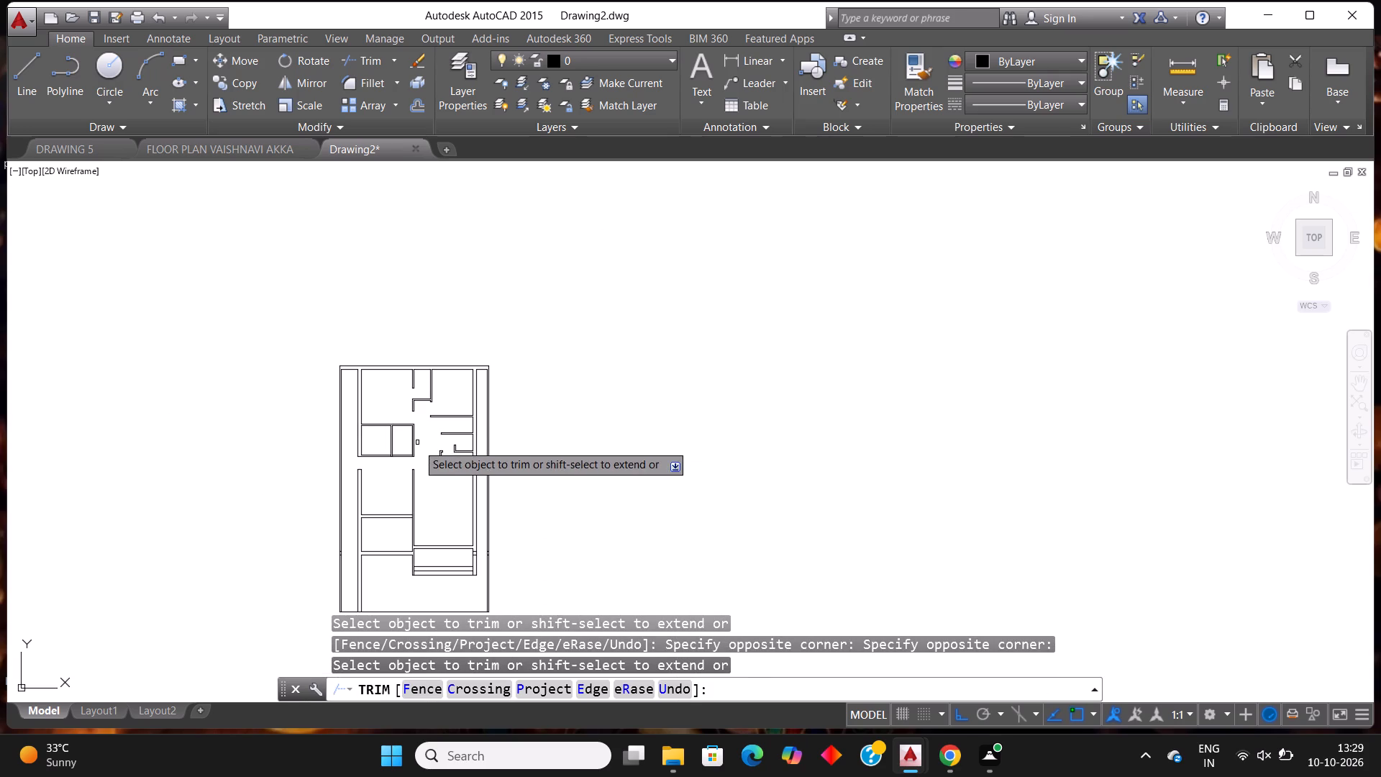
{"action": "scroll", "coordinate": [416, 445], "scroll_direction": "up", "scroll_amount": 2}
{"action": "key", "text": "Escape"}
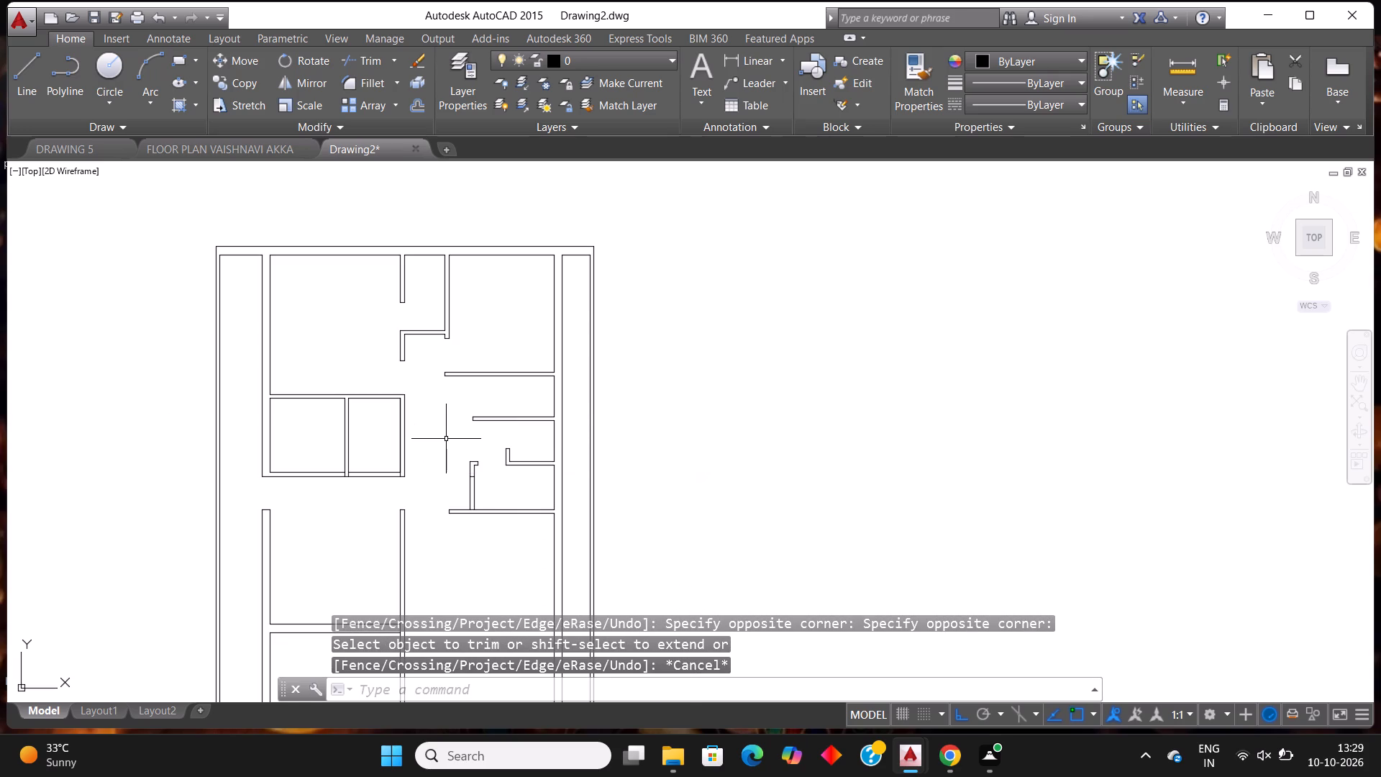
Offset the right small room's right wall line and the partition's left line 2'6" leftward, one into each small room.
{"action": "scroll", "coordinate": [446, 439], "scroll_direction": "down", "scroll_amount": 1}
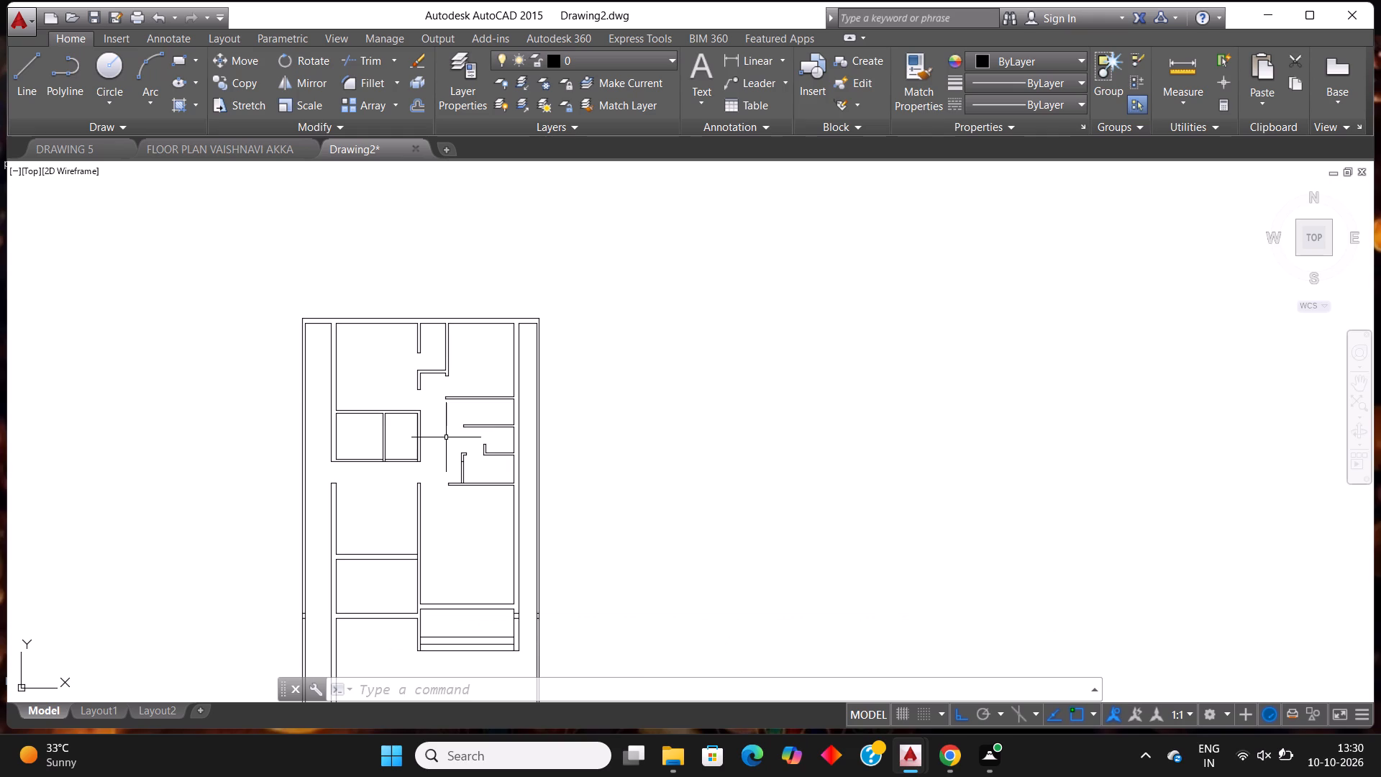
{"action": "scroll", "coordinate": [446, 439], "scroll_direction": "up", "scroll_amount": 6}
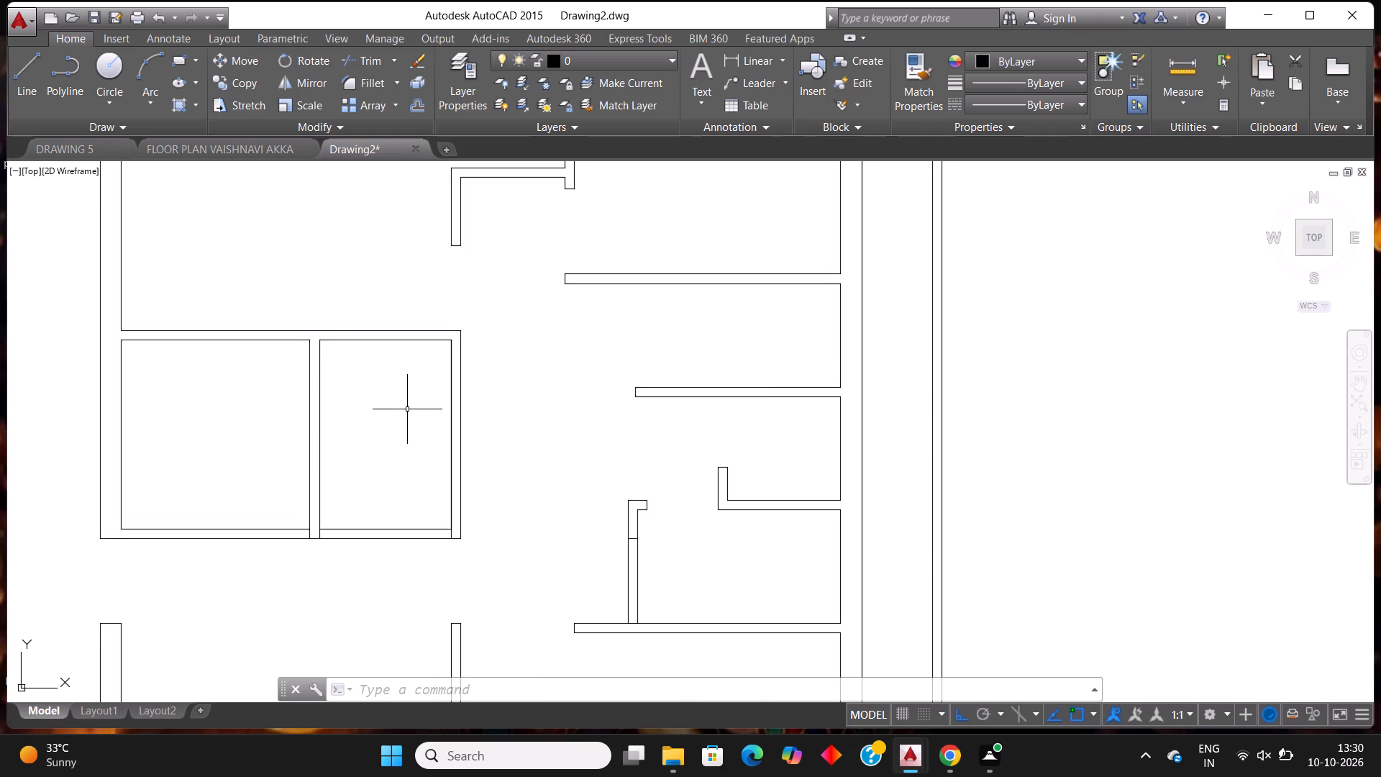
{"action": "key", "text": "Escape"}
{"action": "type", "text": "off"}
{"action": "key", "text": "Return"}
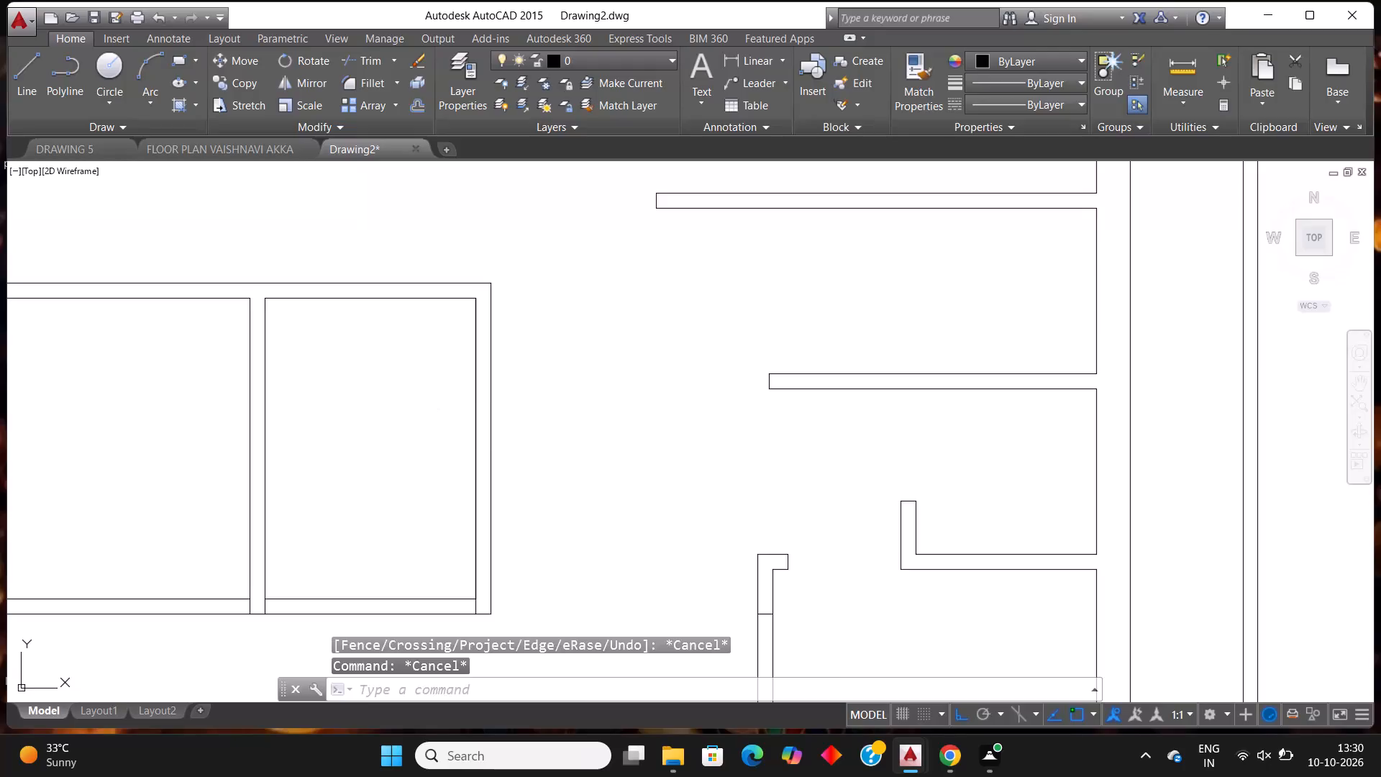
{"action": "key", "text": "Return"}
{"action": "scroll", "coordinate": [395, 413], "scroll_direction": "down", "scroll_amount": 2}
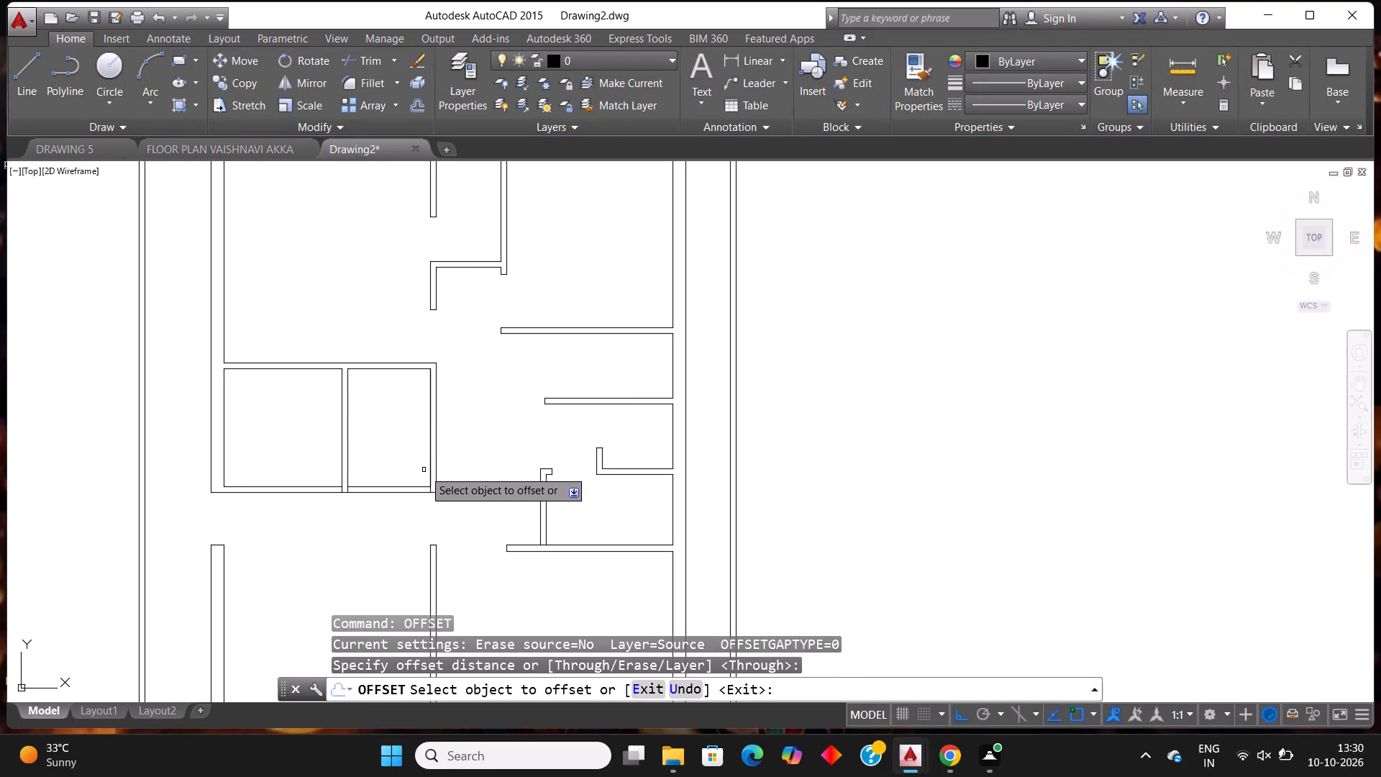
{"action": "left_click", "coordinate": [429, 462]}
{"action": "type", "text": "2'6\""}
{"action": "key", "text": "Return"}
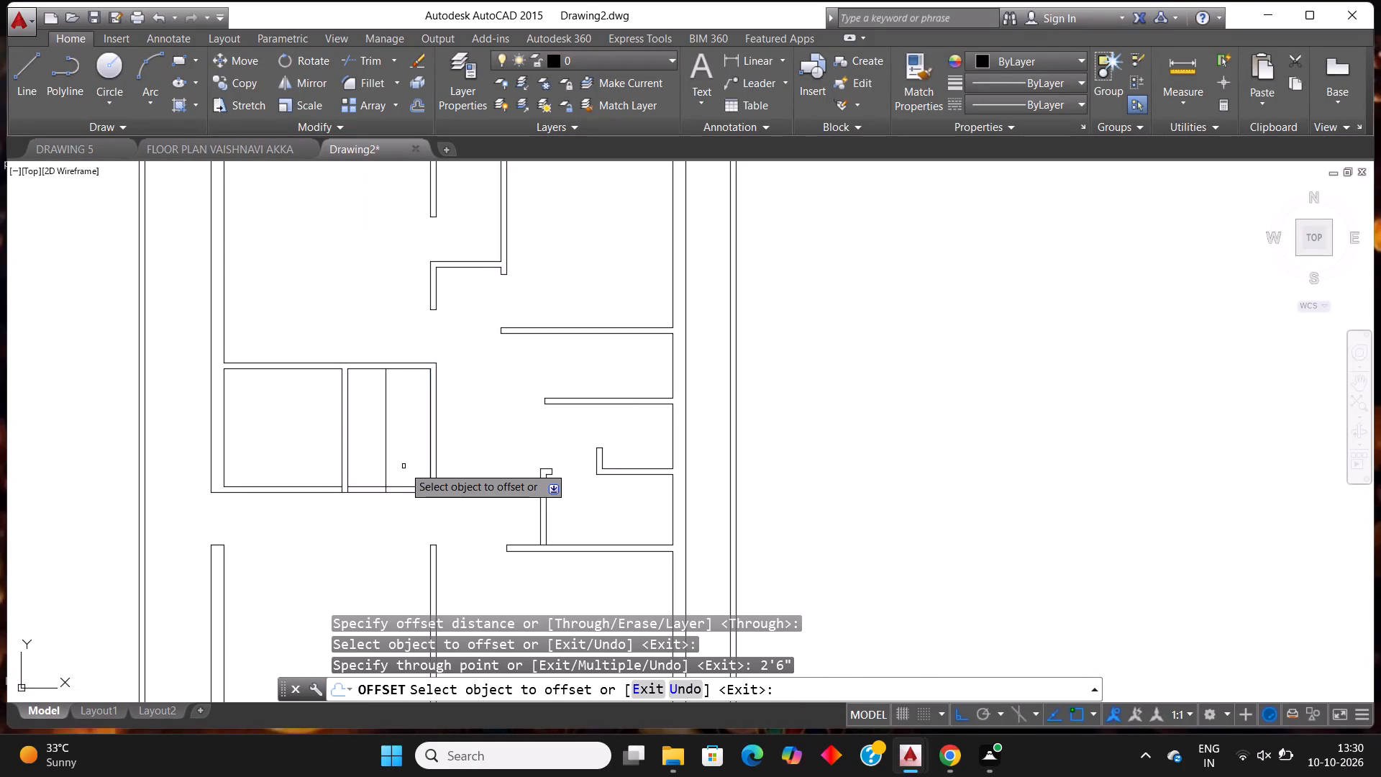
{"action": "left_click", "coordinate": [341, 467]}
{"action": "type", "text": "2'6\""}
{"action": "key", "text": "Return"}
{"action": "key", "text": "Escape"}
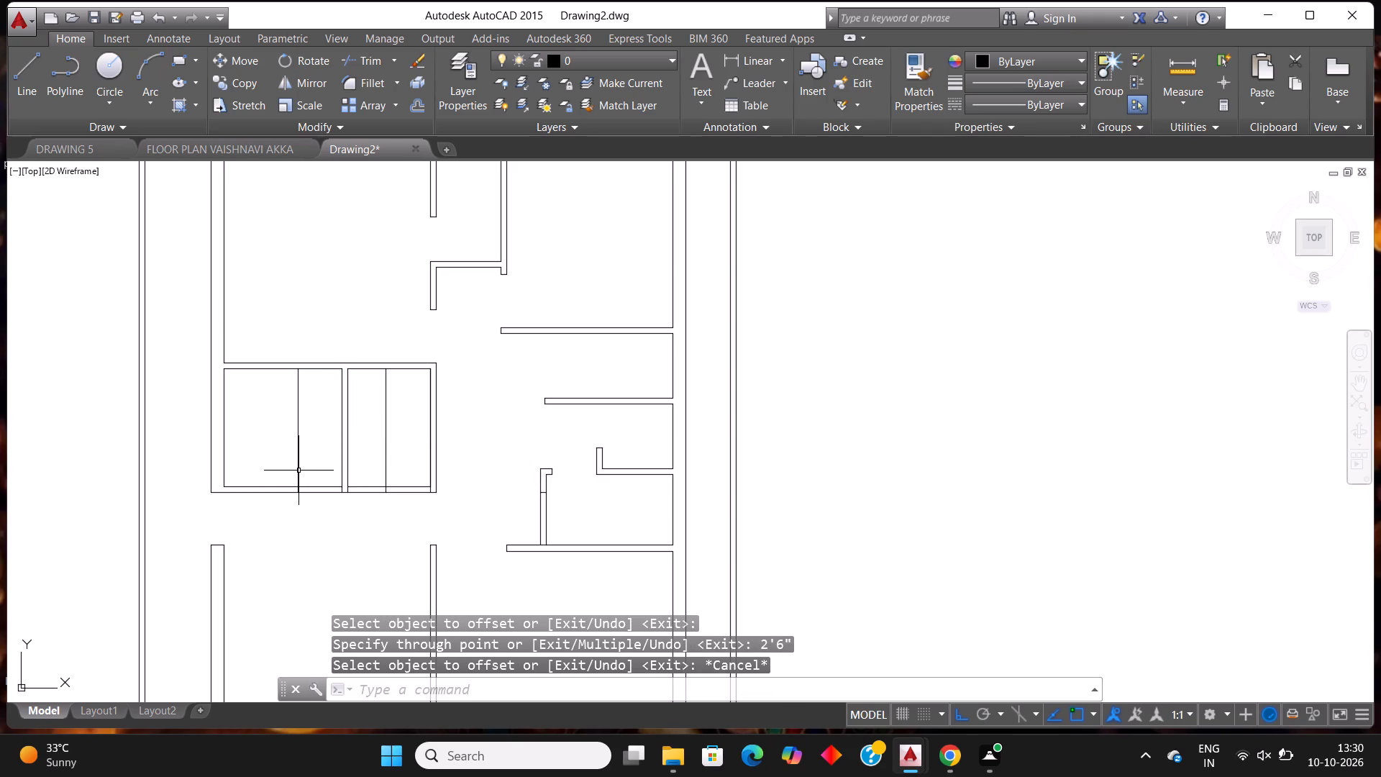
Cut door openings in the two small rooms' lower wall at the 2'6" offset lines and trim away the lines inside the rooms.
{"action": "type", "text": "tr"}
{"action": "key", "text": "Return"}
{"action": "key", "text": "Return"}
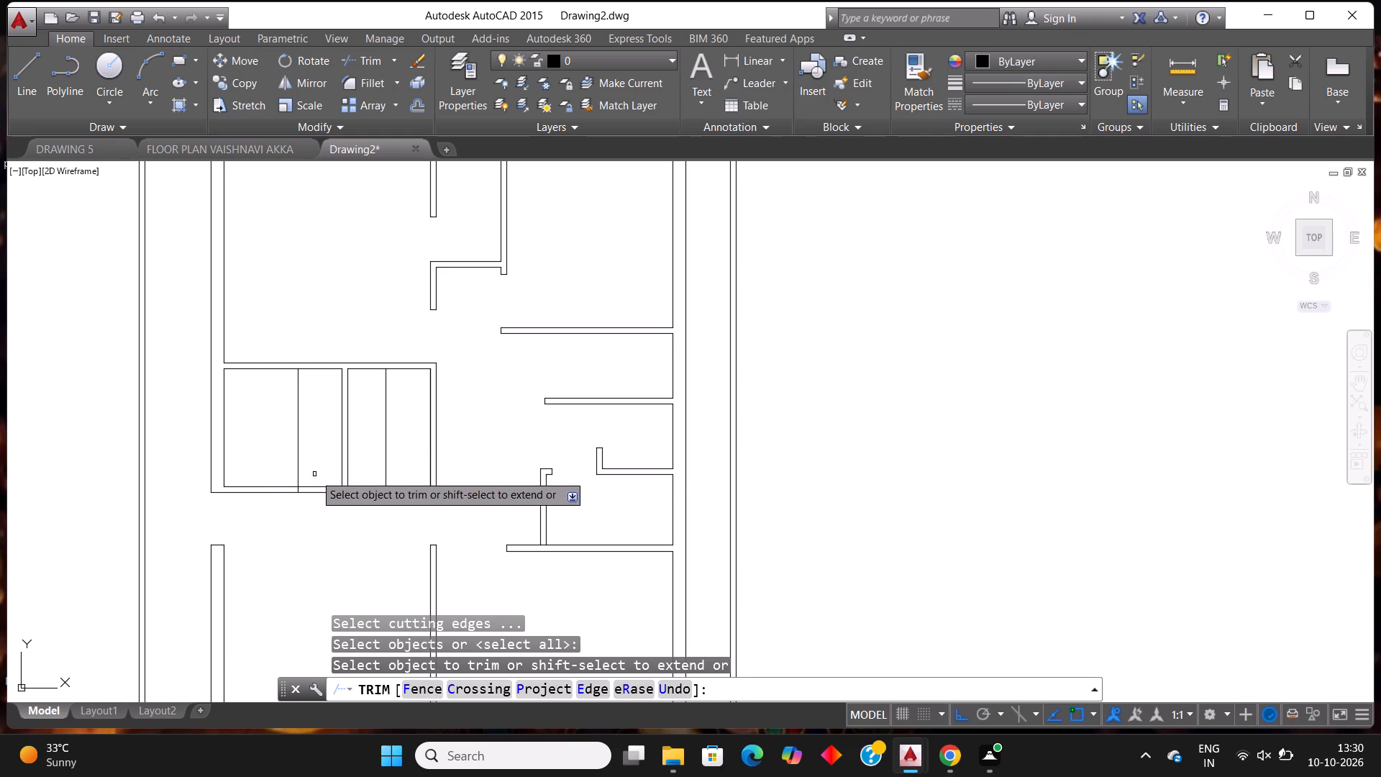
{"action": "left_click", "coordinate": [314, 474]}
{"action": "left_click", "coordinate": [330, 519]}
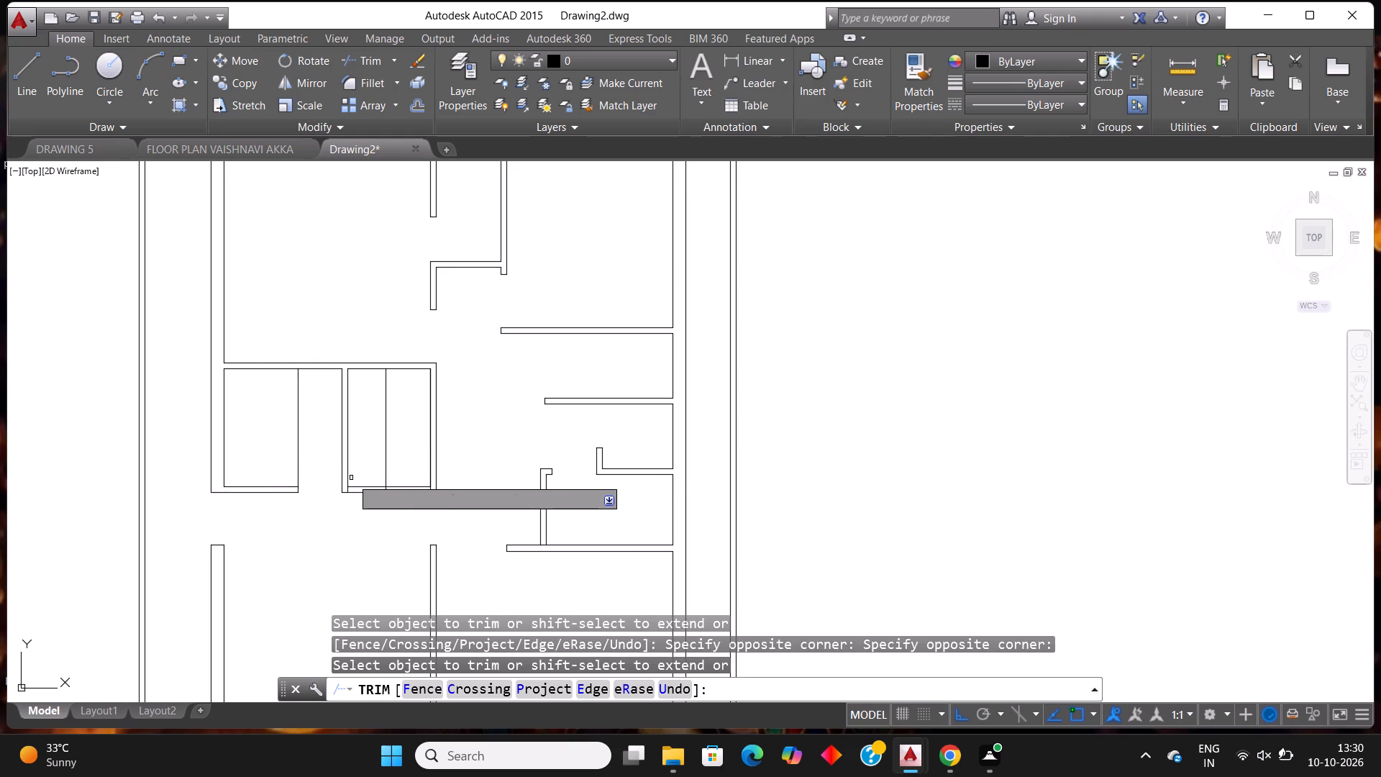
{"action": "left_click", "coordinate": [400, 465]}
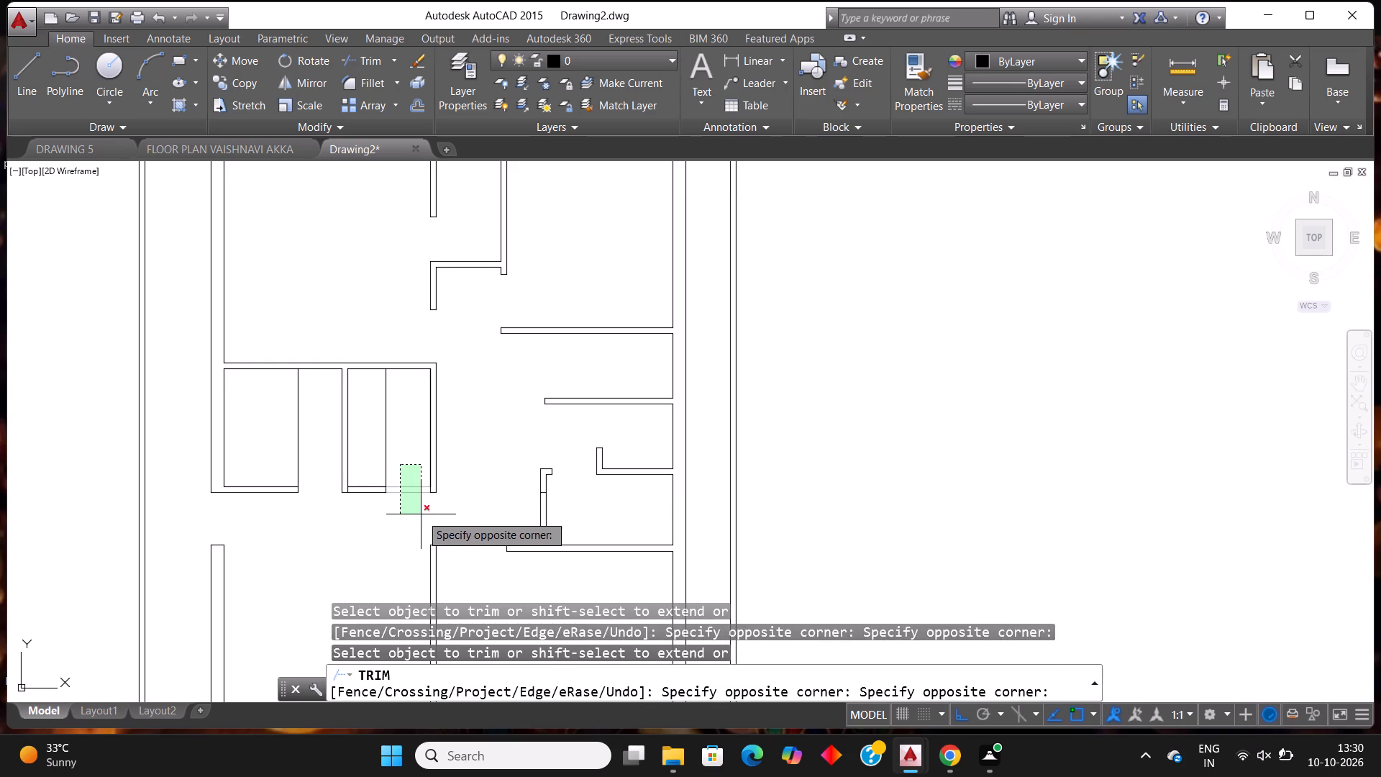
{"action": "left_click", "coordinate": [421, 514]}
{"action": "left_click", "coordinate": [413, 421]}
{"action": "left_click", "coordinate": [354, 460]}
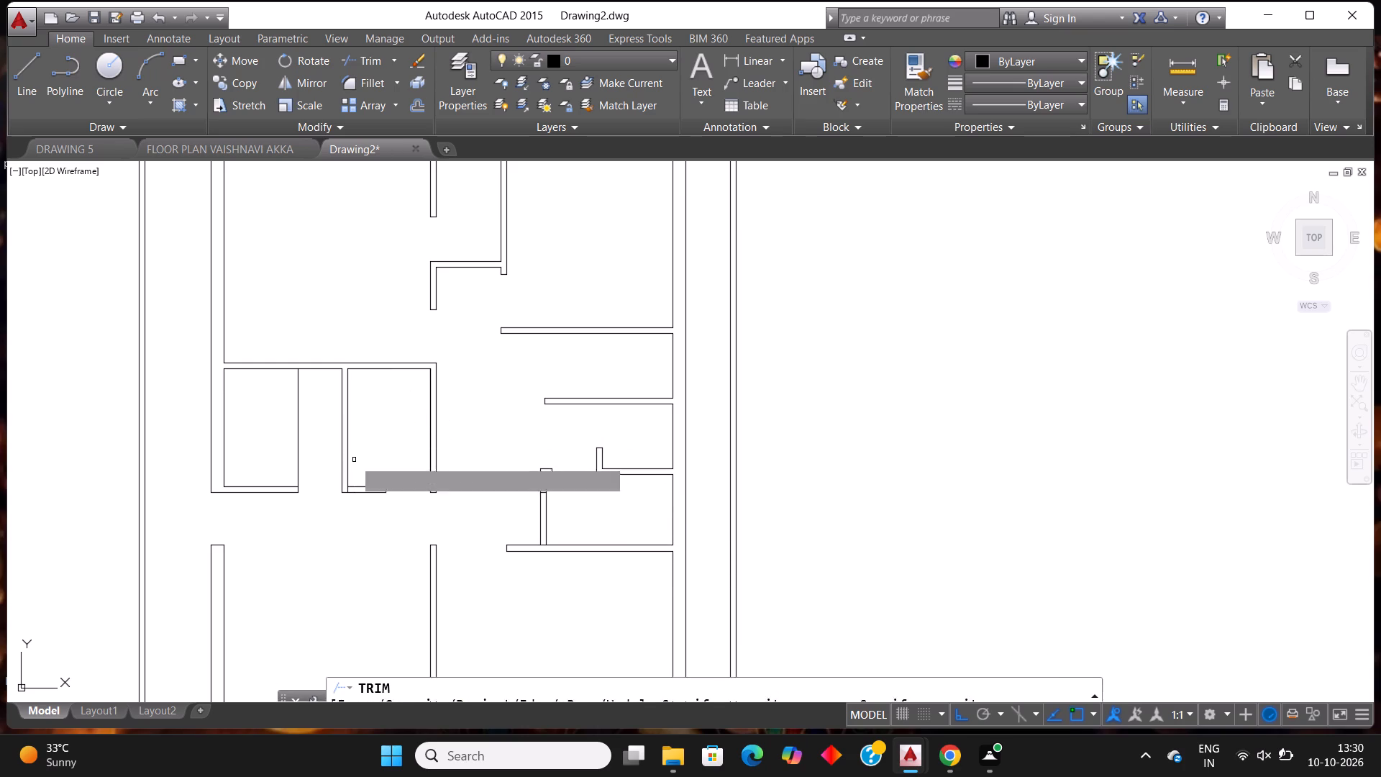
{"action": "left_click", "coordinate": [316, 438]}
{"action": "left_click", "coordinate": [275, 432]}
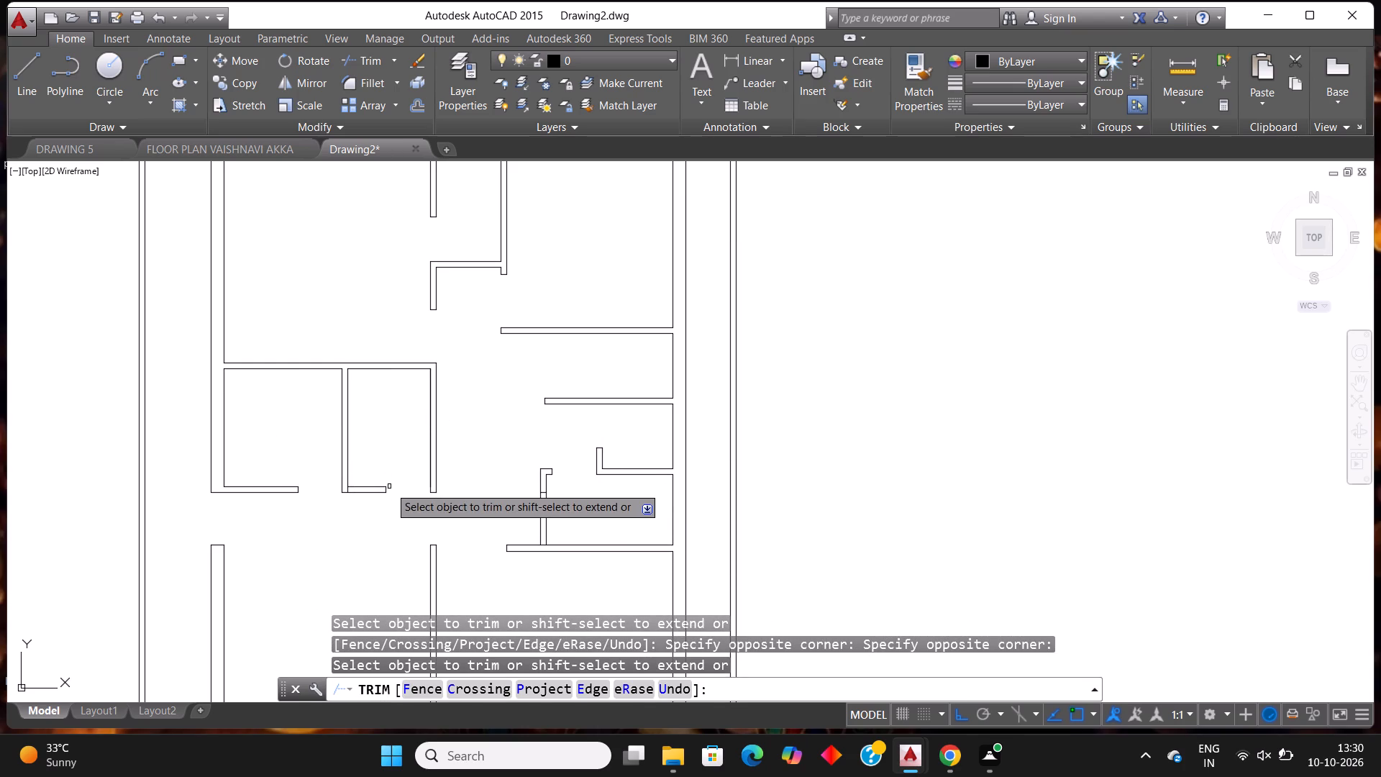
Trim the partition's short line across its junction with the lower wall stub in the right small room.
{"action": "scroll", "coordinate": [375, 489], "scroll_direction": "up", "scroll_amount": 4}
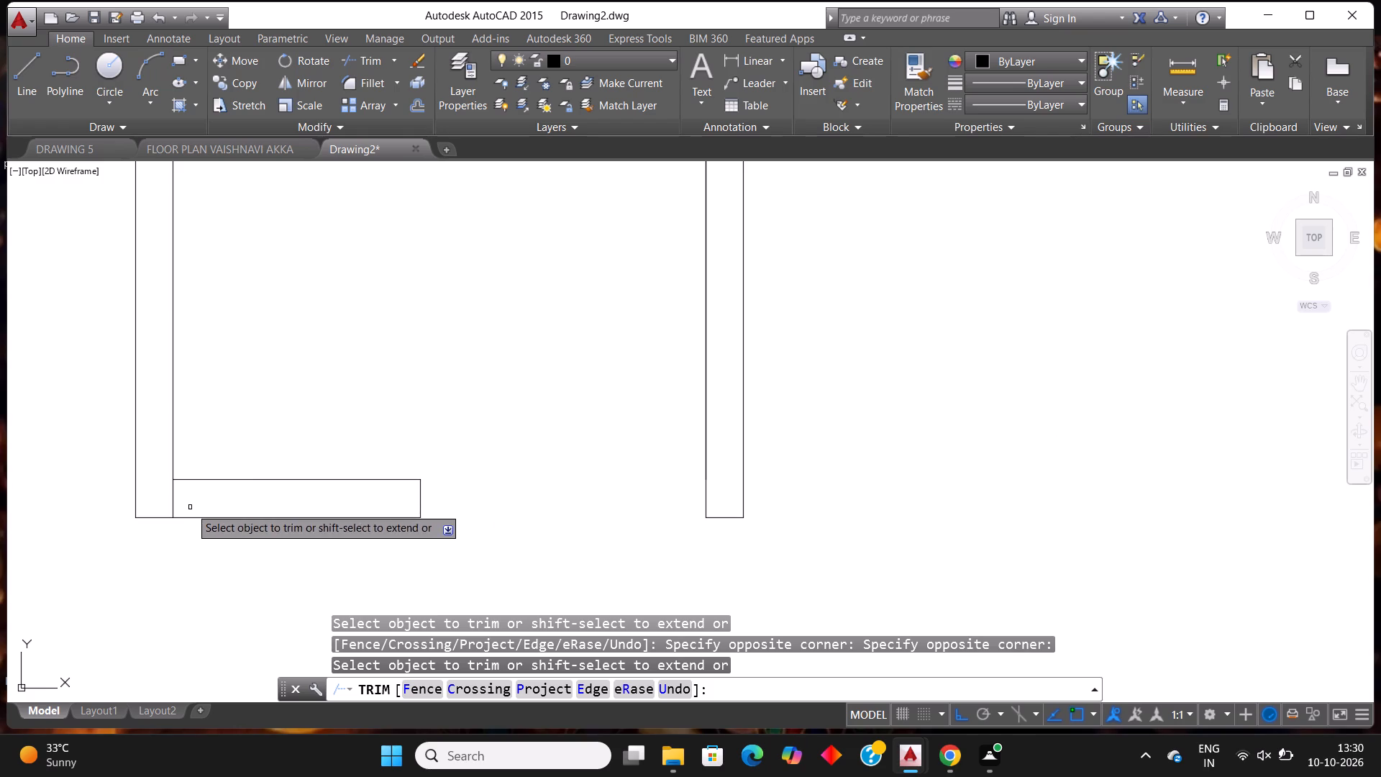
{"action": "left_click", "coordinate": [168, 497]}
{"action": "left_click", "coordinate": [214, 492]}
{"action": "scroll", "coordinate": [218, 488], "scroll_direction": "down", "scroll_amount": 4}
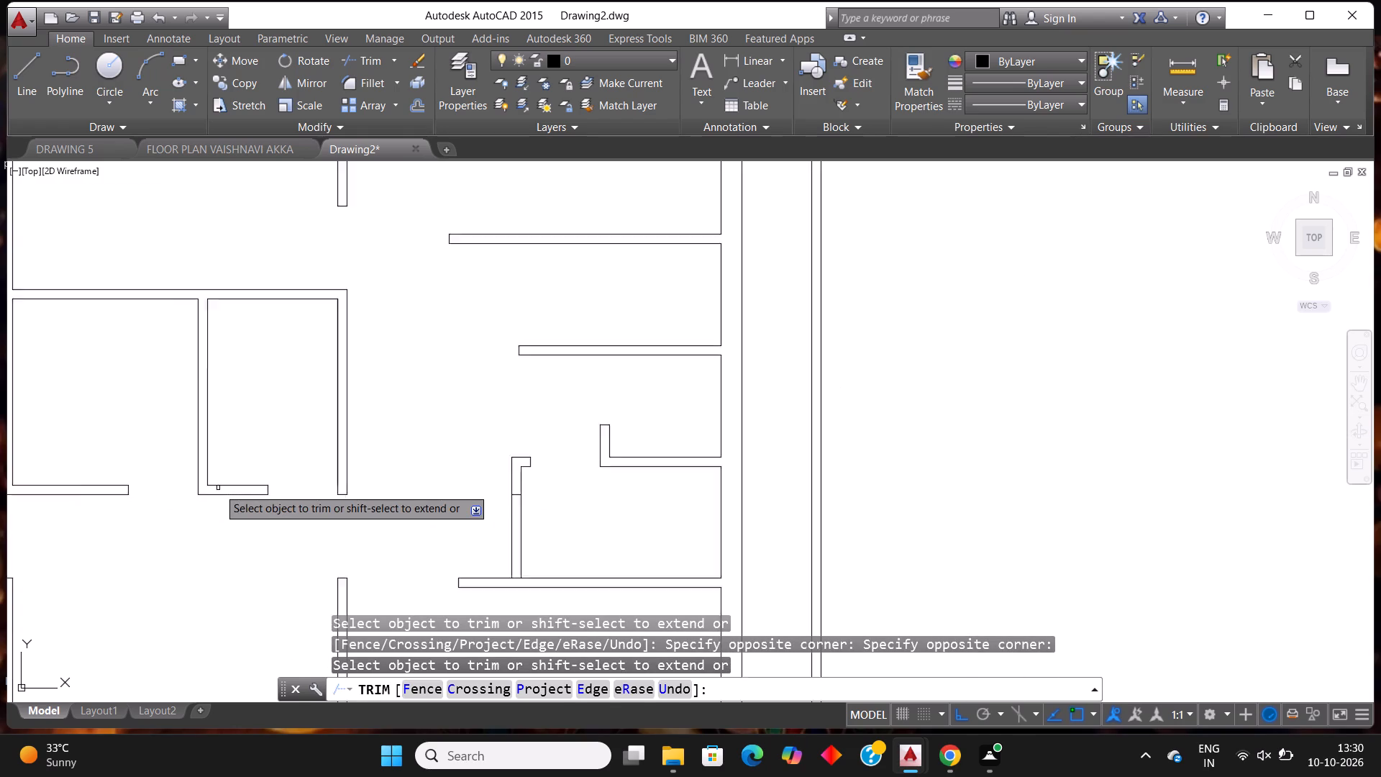
Extend the central wall's right line down through the large right room's lower wall to that wall's lower line.
{"action": "scroll", "coordinate": [396, 487], "scroll_direction": "down", "scroll_amount": 2}
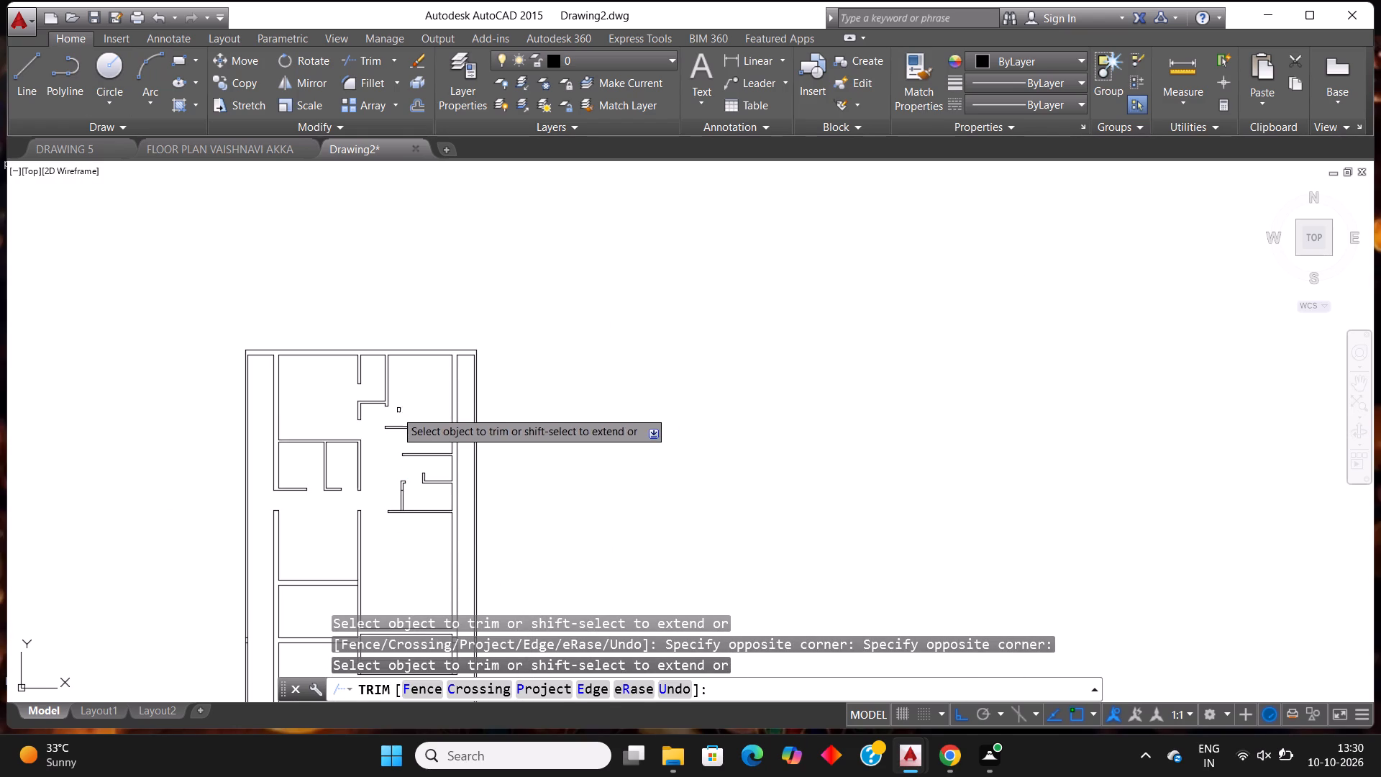
{"action": "scroll", "coordinate": [388, 417], "scroll_direction": "down", "scroll_amount": 1}
{"action": "scroll", "coordinate": [361, 503], "scroll_direction": "up", "scroll_amount": 1}
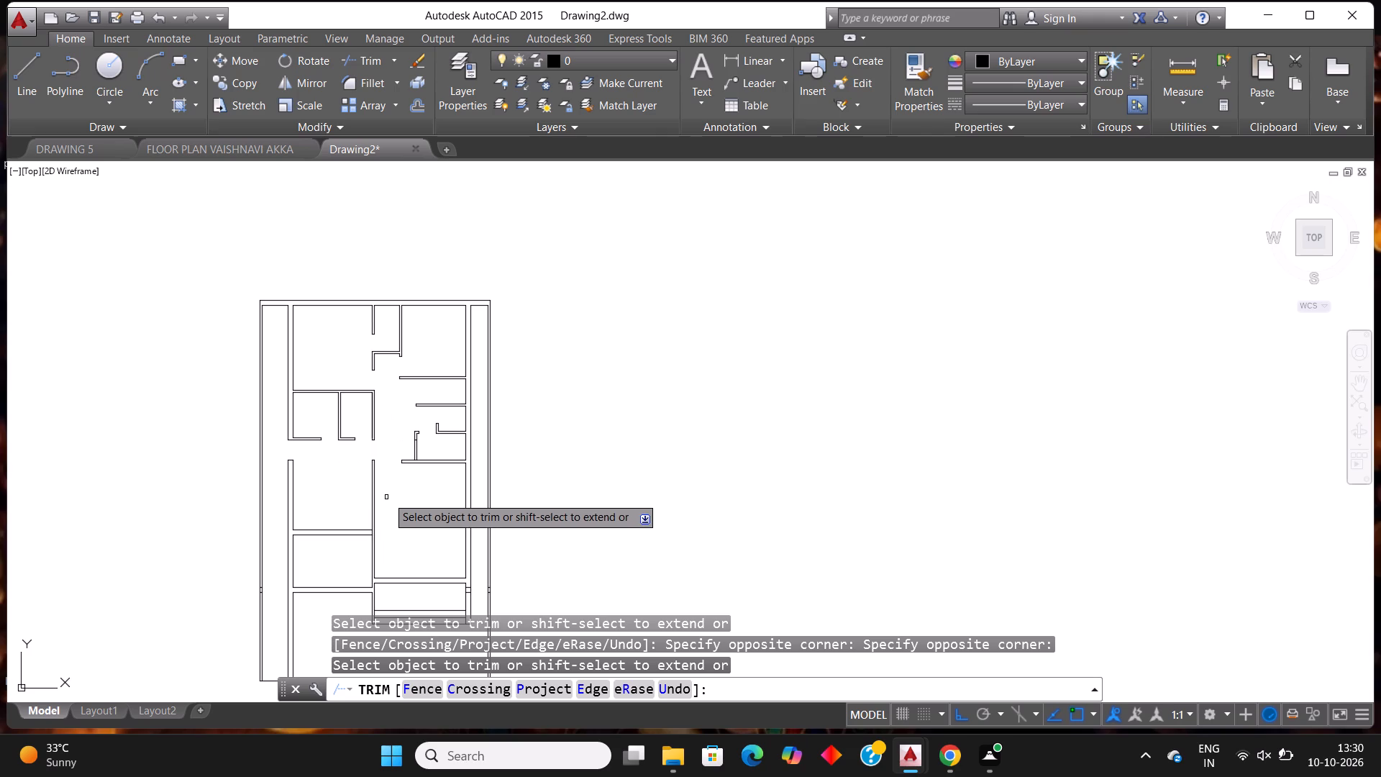
{"action": "scroll", "coordinate": [380, 480], "scroll_direction": "down", "scroll_amount": 1}
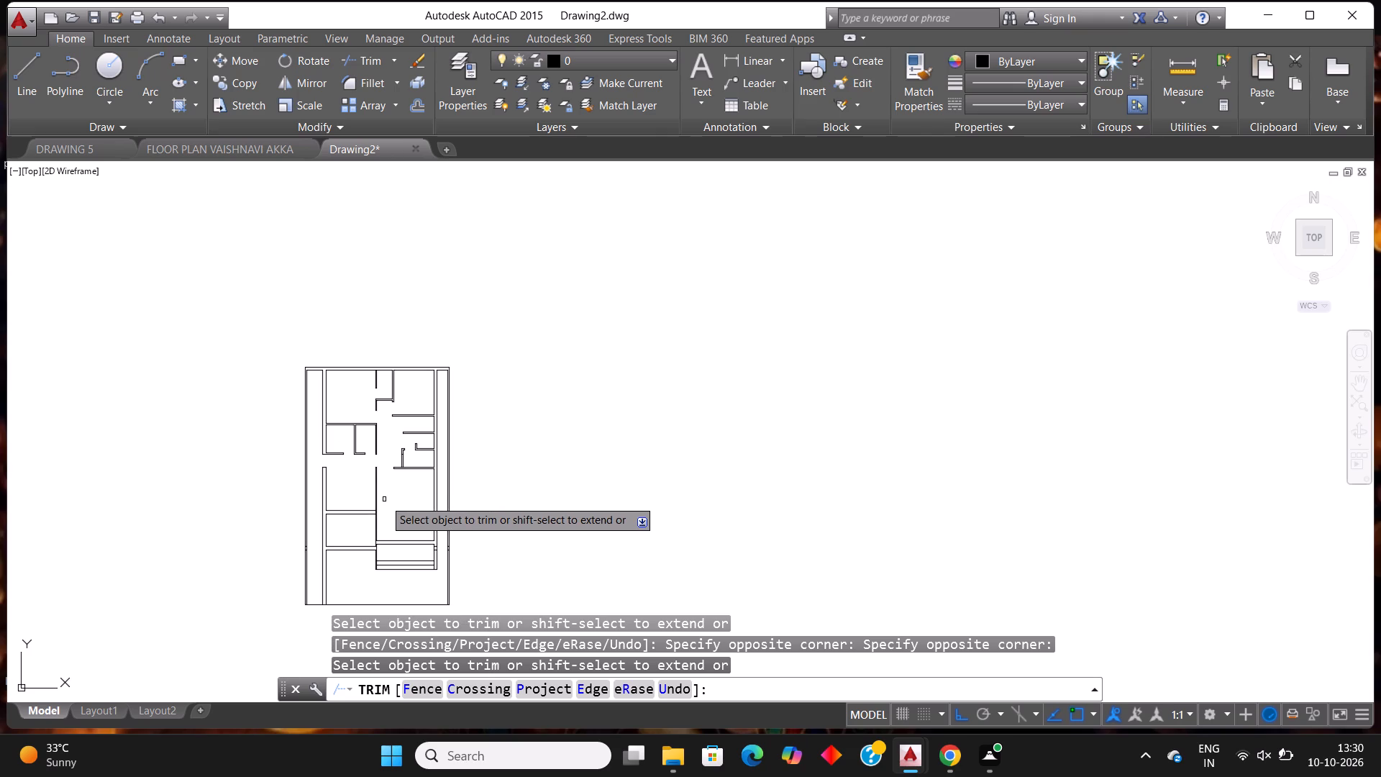
{"action": "scroll", "coordinate": [392, 524], "scroll_direction": "down", "scroll_amount": 1}
{"action": "scroll", "coordinate": [391, 565], "scroll_direction": "up", "scroll_amount": 2}
{"action": "scroll", "coordinate": [404, 490], "scroll_direction": "up", "scroll_amount": 2}
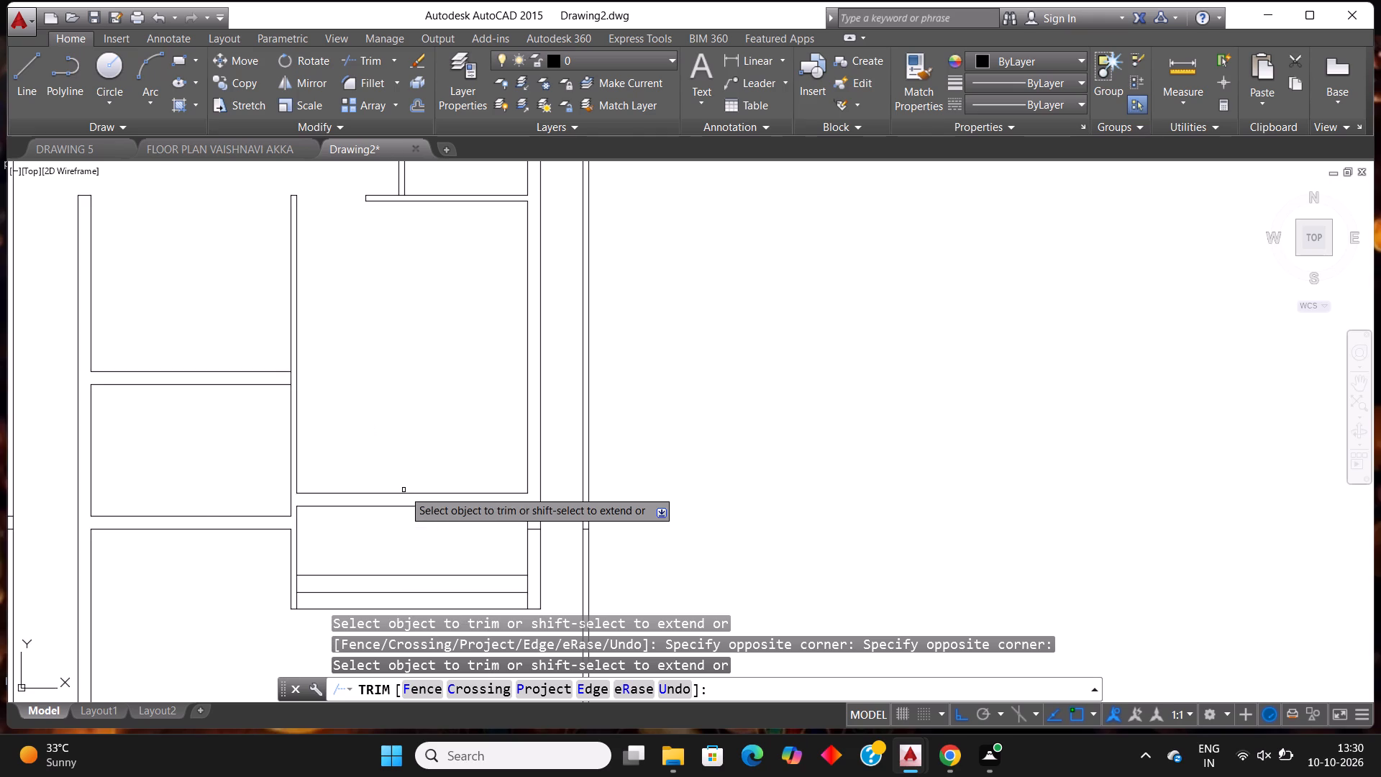
{"action": "scroll", "coordinate": [404, 490], "scroll_direction": "up", "scroll_amount": 1}
{"action": "key", "text": "Escape"}
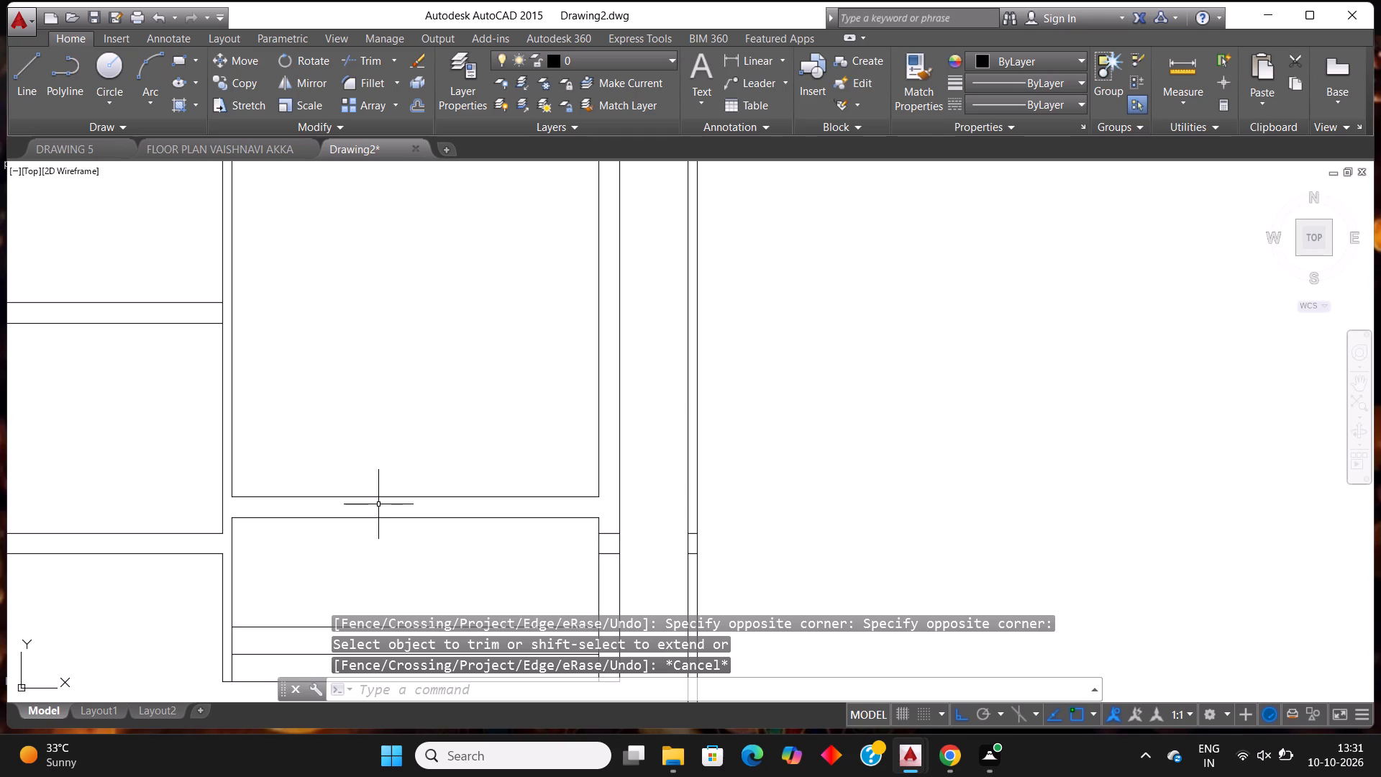
{"action": "type", "text": "ex"}
{"action": "key", "text": "Return"}
{"action": "key", "text": "Return"}
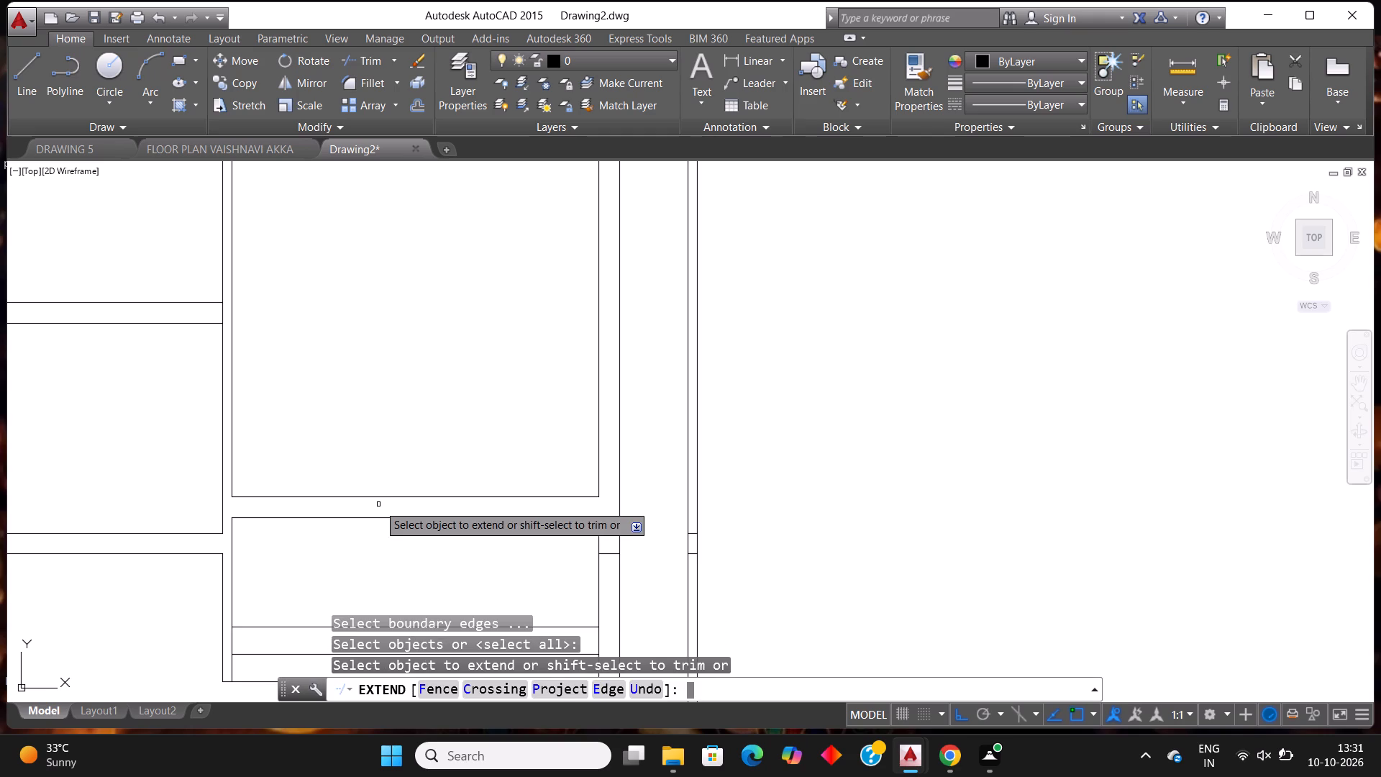
{"action": "left_click", "coordinate": [232, 481]}
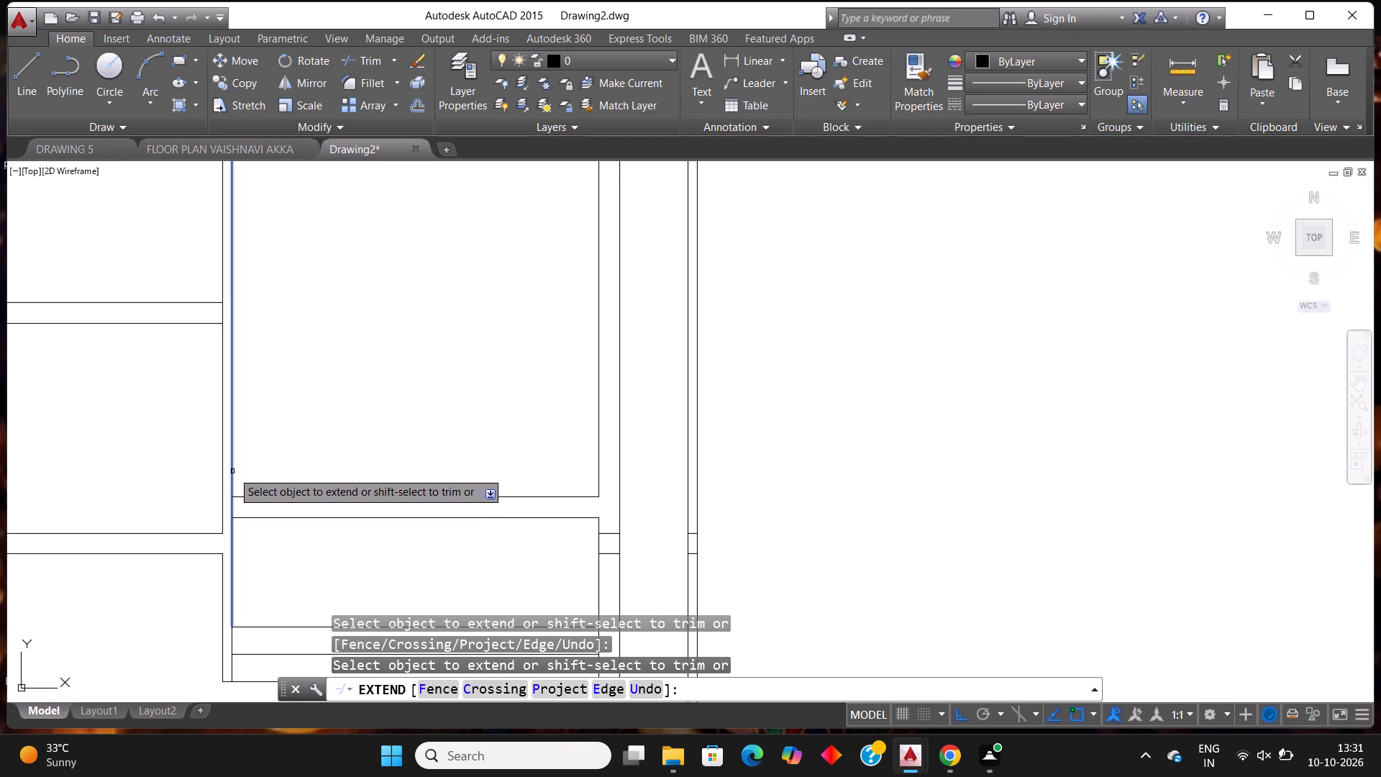
{"action": "key", "text": "Escape"}
Offset the central wall's right line 4' to the right, into the large right room.
{"action": "type", "text": "off"}
{"action": "key", "text": "Return"}
{"action": "key", "text": "Return"}
{"action": "left_click", "coordinate": [232, 471]}
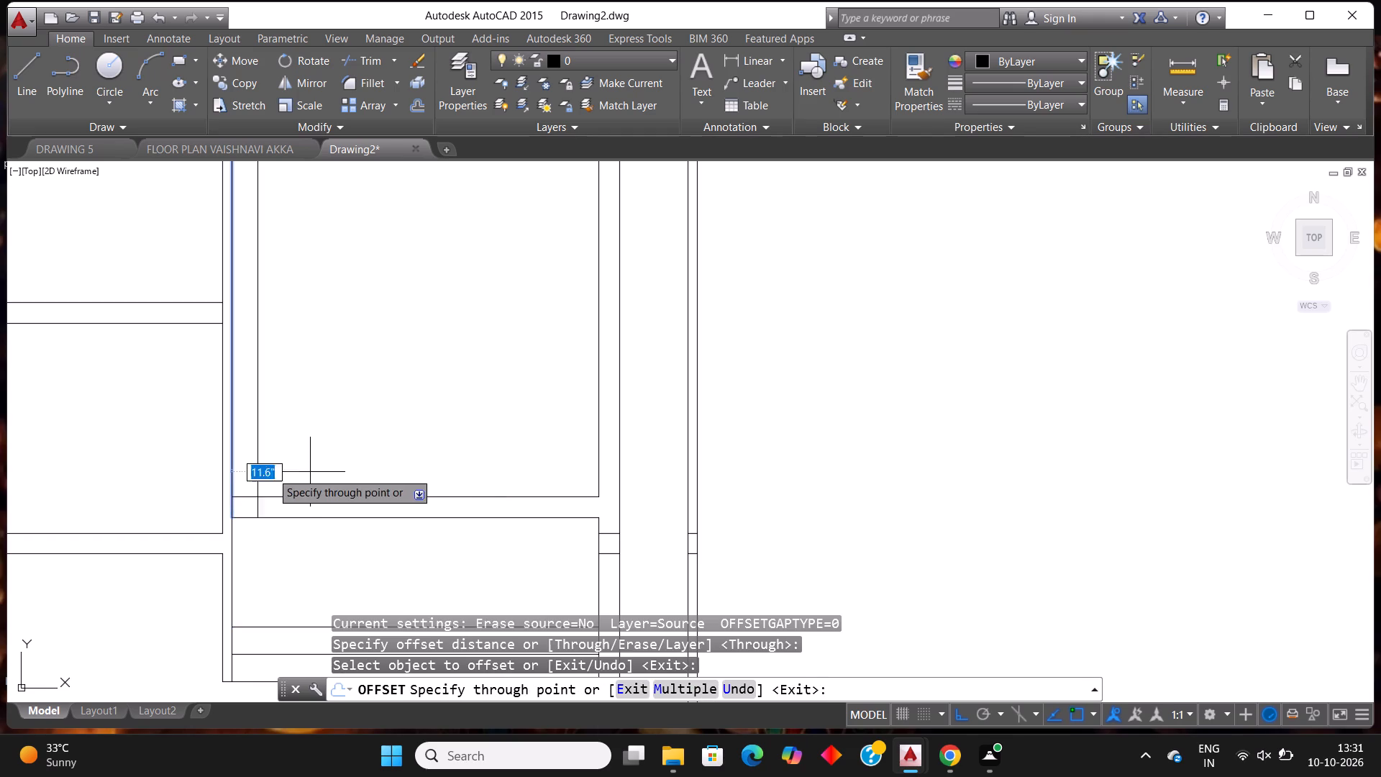
{"action": "type", "text": "4'"}
{"action": "key", "text": "Return"}
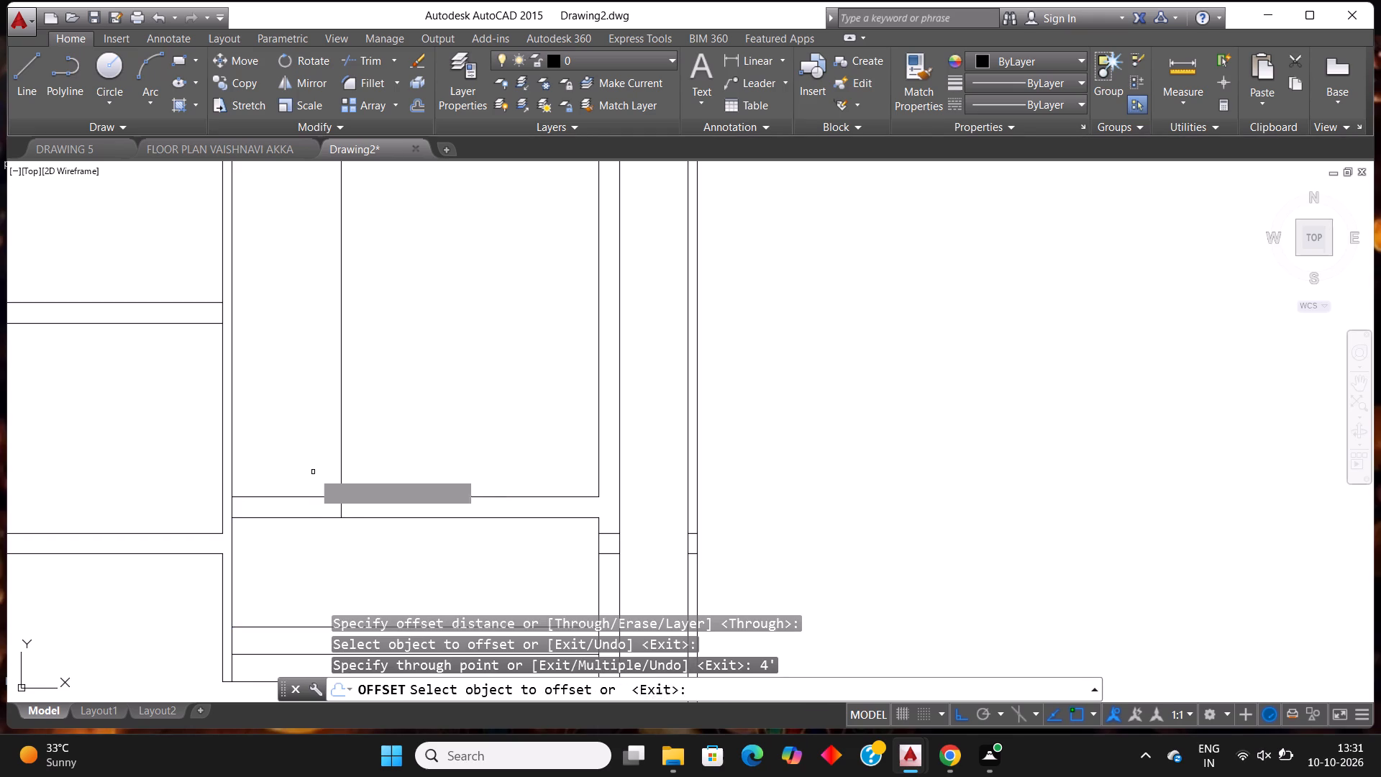
{"action": "key", "text": "Escape"}
Cut the passage opening in the large right room's lower wall at the 4' offset line and trim that line inside the room.
{"action": "type", "text": "tr"}
{"action": "key", "text": "Return"}
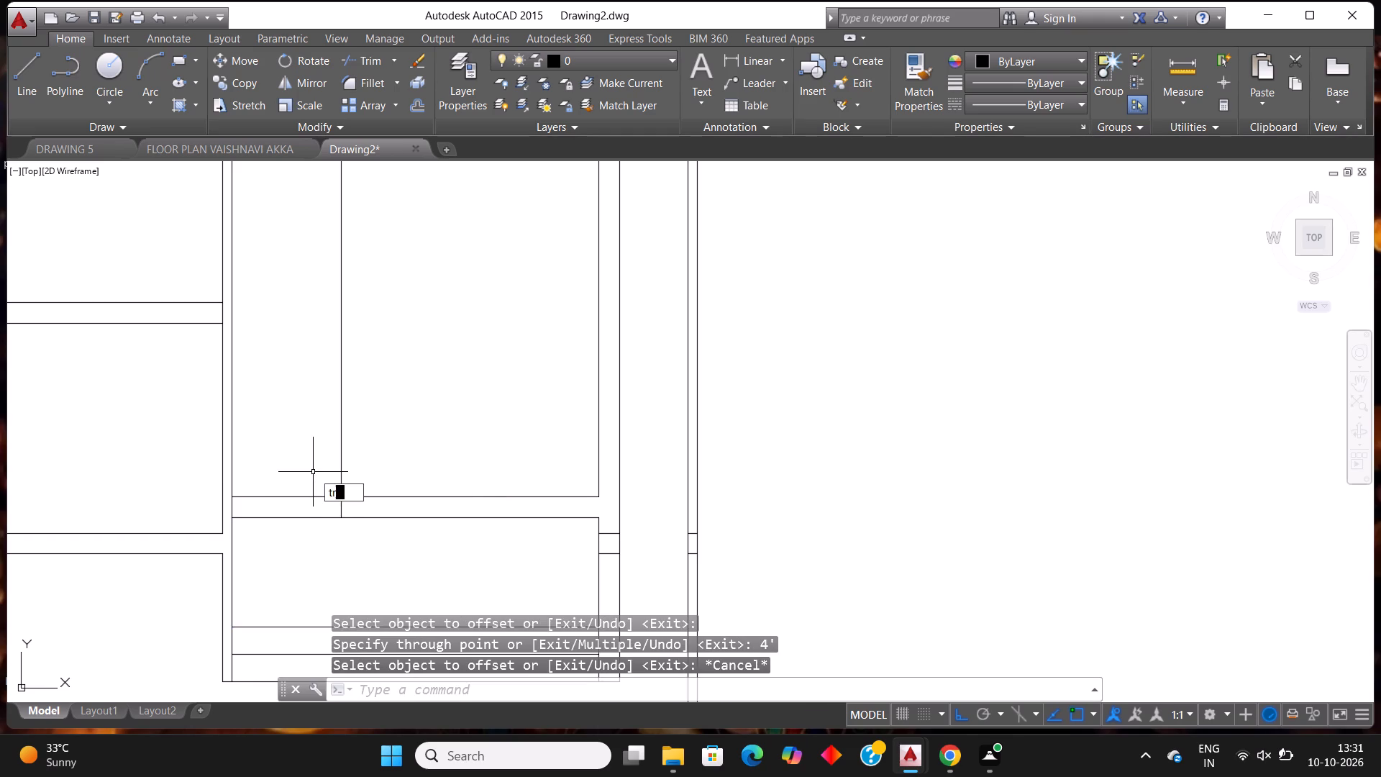
{"action": "key", "text": "Return"}
{"action": "left_click", "coordinate": [313, 472]}
{"action": "left_click", "coordinate": [310, 571]}
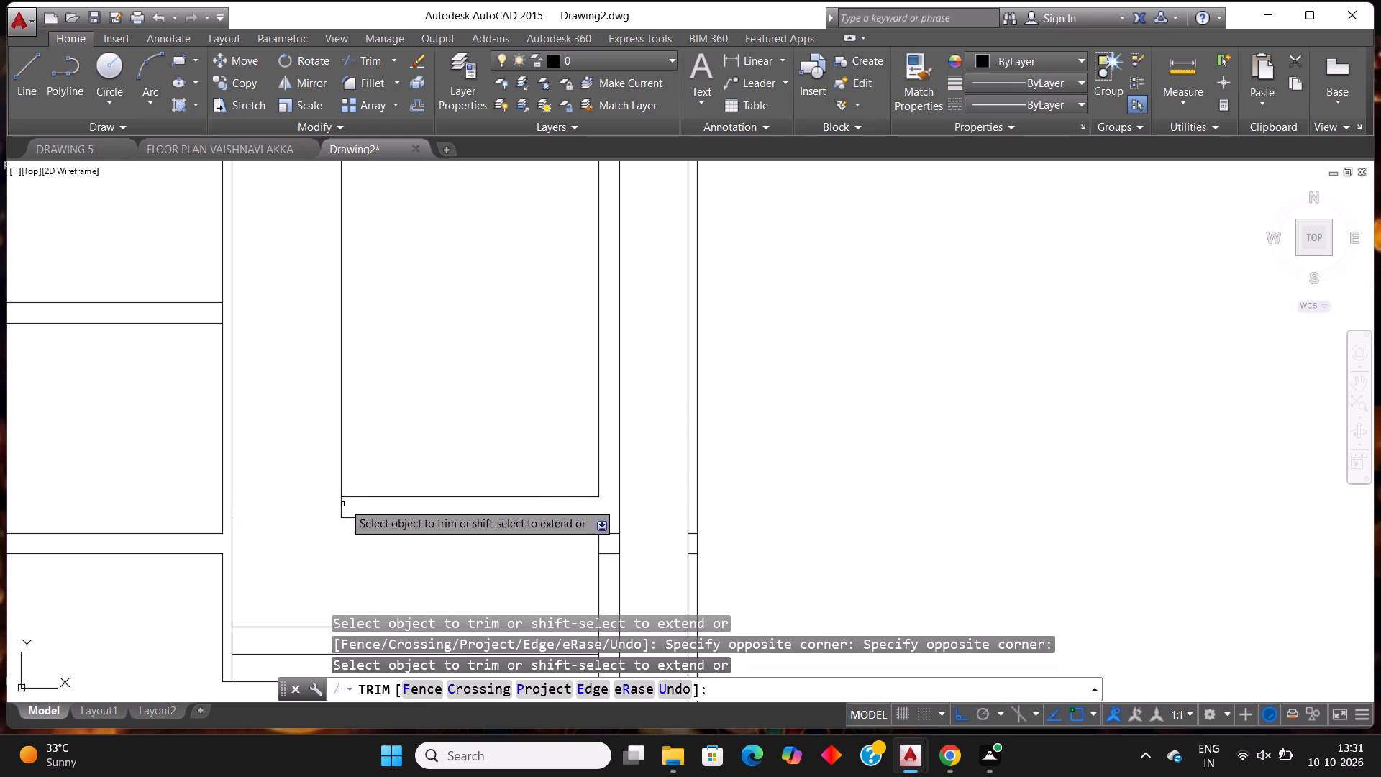
{"action": "left_click", "coordinate": [331, 455]}
{"action": "left_click", "coordinate": [379, 433]}
Erase the leftover short line across the vertical wall of the small room above the large right room.
{"action": "scroll", "coordinate": [379, 435], "scroll_direction": "down", "scroll_amount": 2}
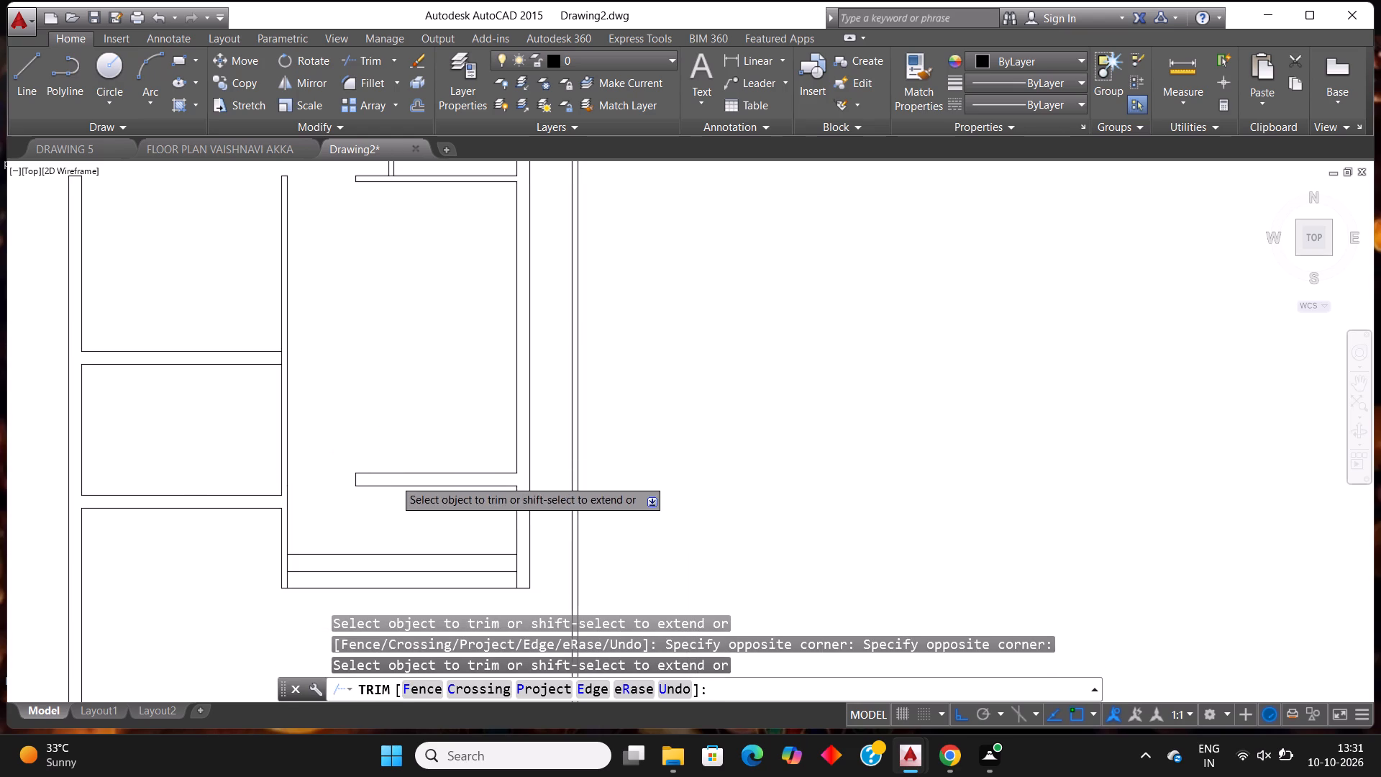
{"action": "scroll", "coordinate": [396, 474], "scroll_direction": "down", "scroll_amount": 1}
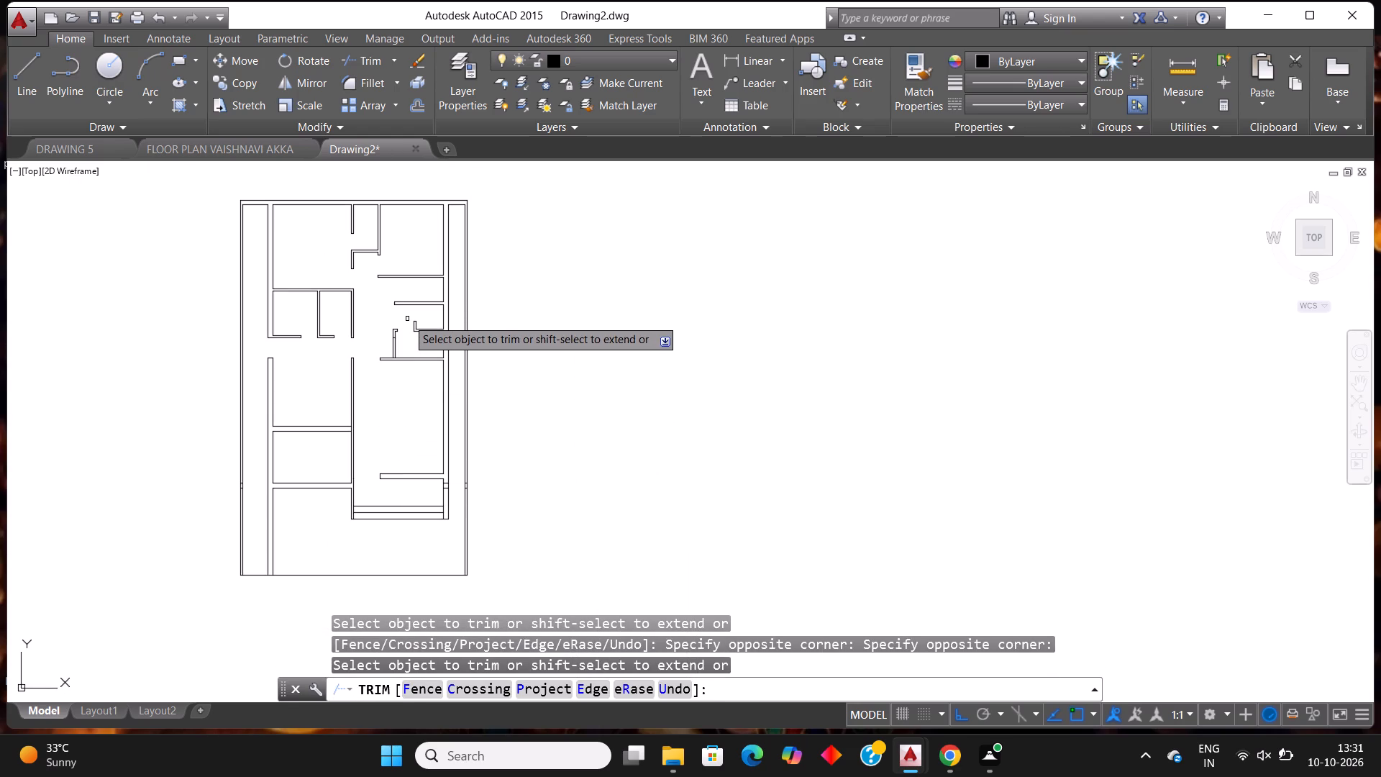
{"action": "scroll", "coordinate": [407, 319], "scroll_direction": "up", "scroll_amount": 5}
{"action": "left_click", "coordinate": [393, 364]}
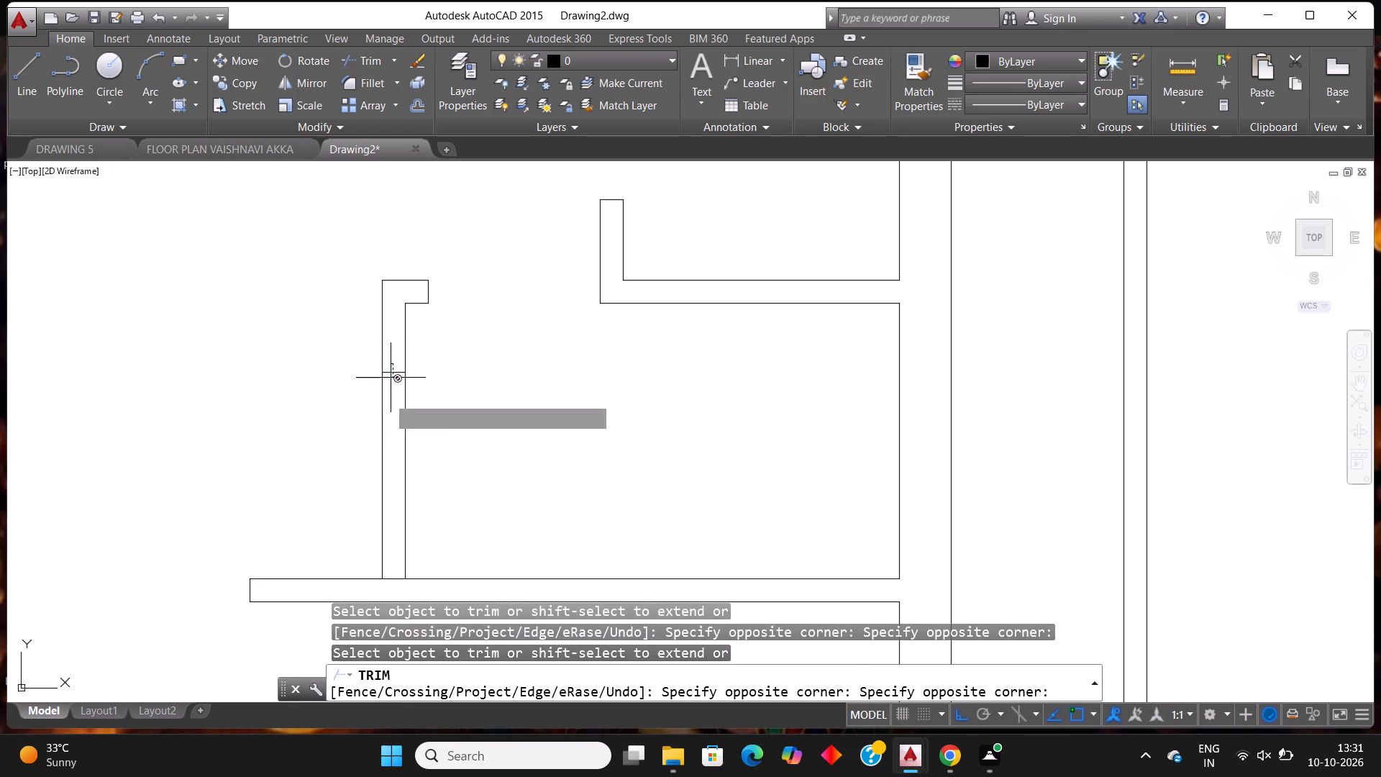
{"action": "left_click", "coordinate": [389, 402]}
{"action": "key", "text": "Escape"}
{"action": "left_click", "coordinate": [391, 394]}
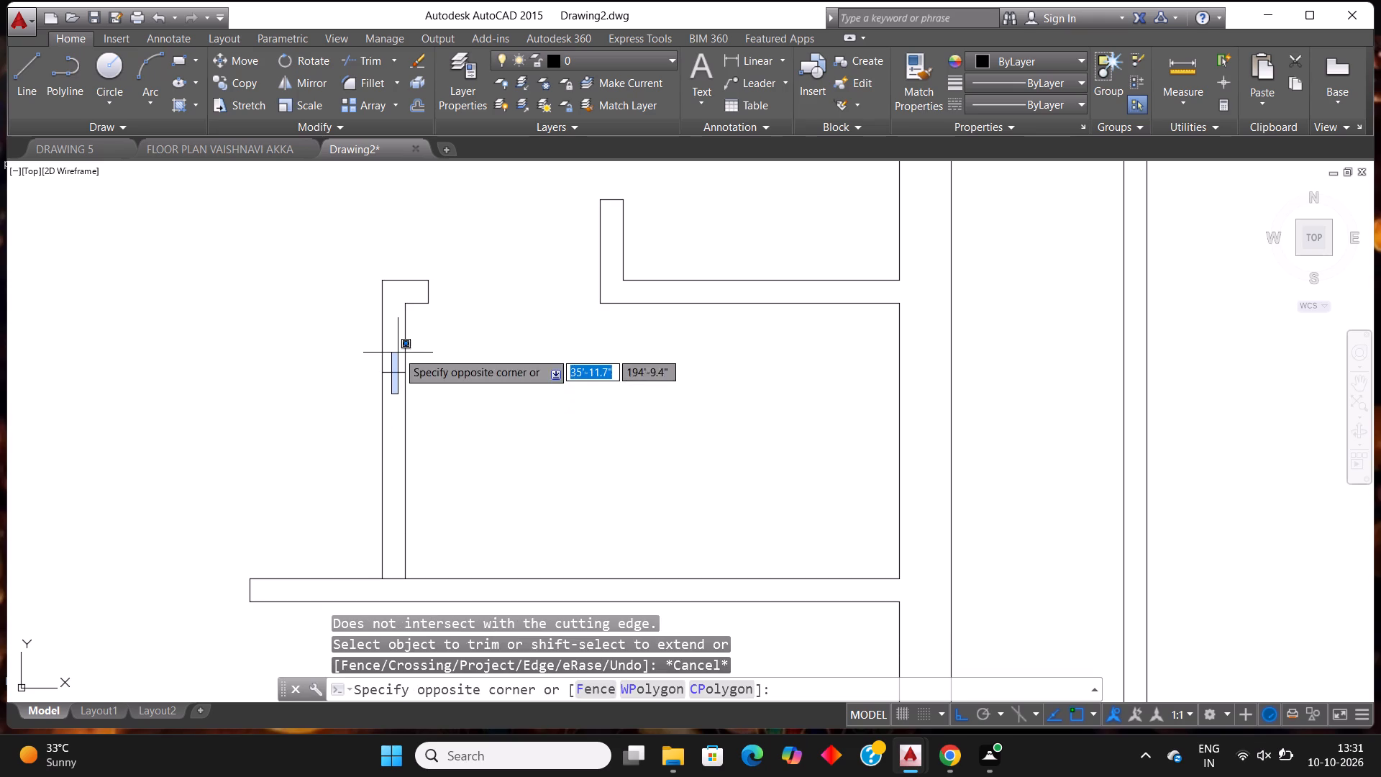
{"action": "left_click", "coordinate": [398, 352]}
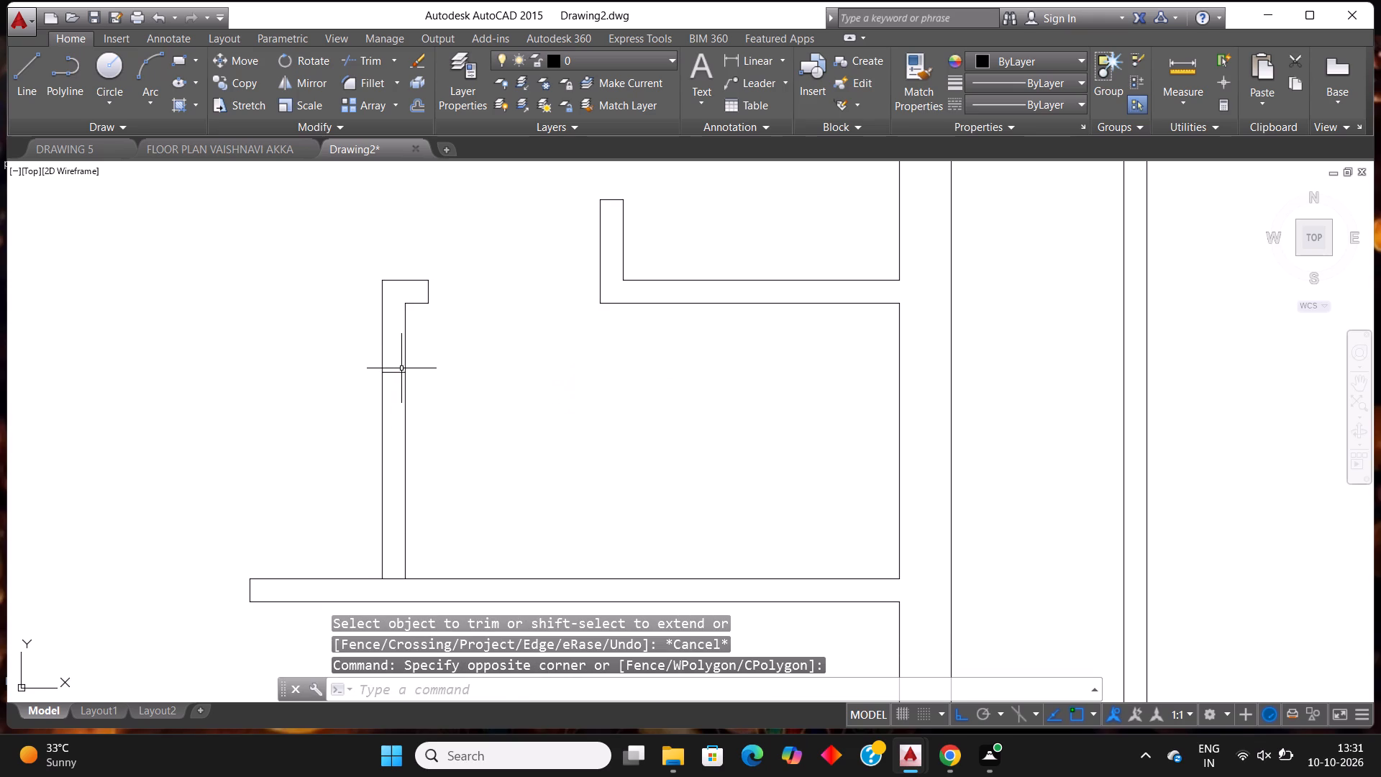
{"action": "left_click", "coordinate": [401, 375]}
{"action": "left_click", "coordinate": [395, 361]}
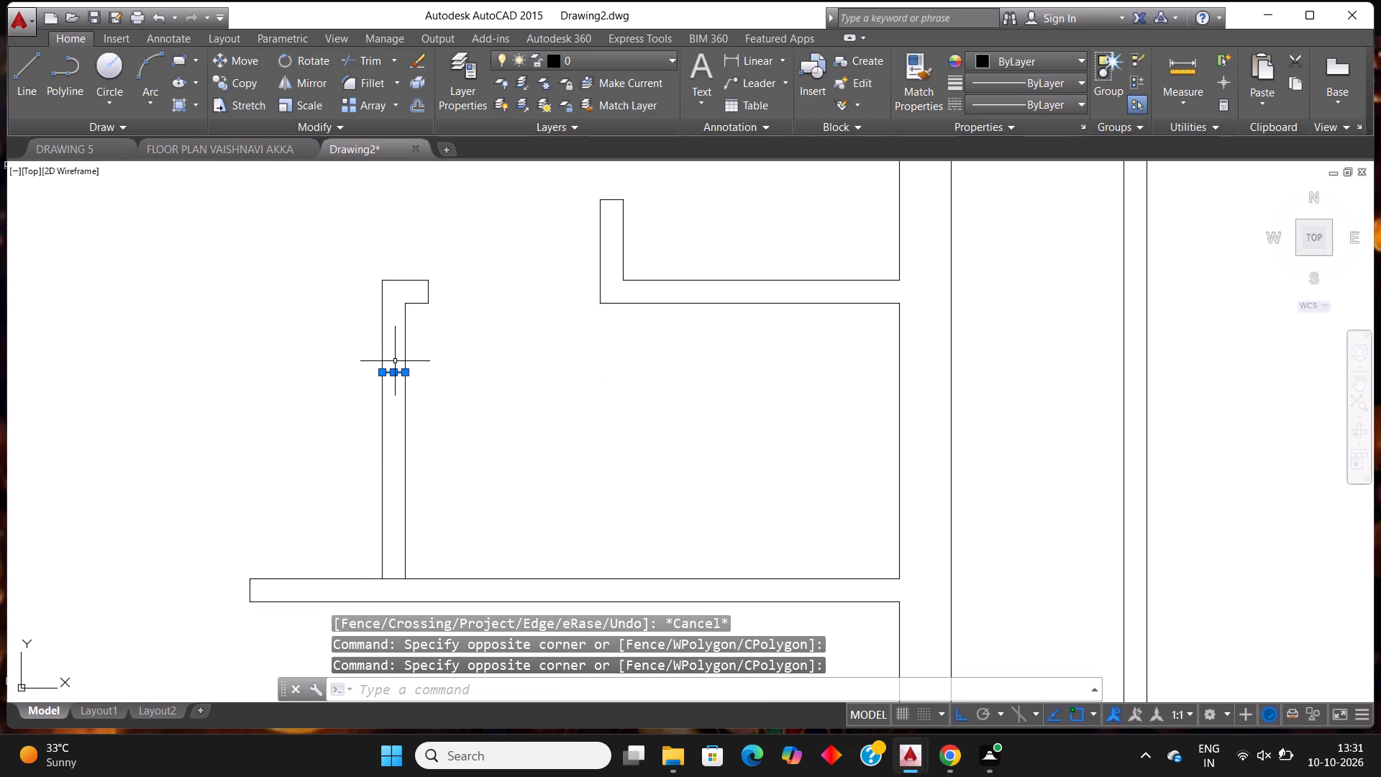
{"action": "key", "text": "Delete"}
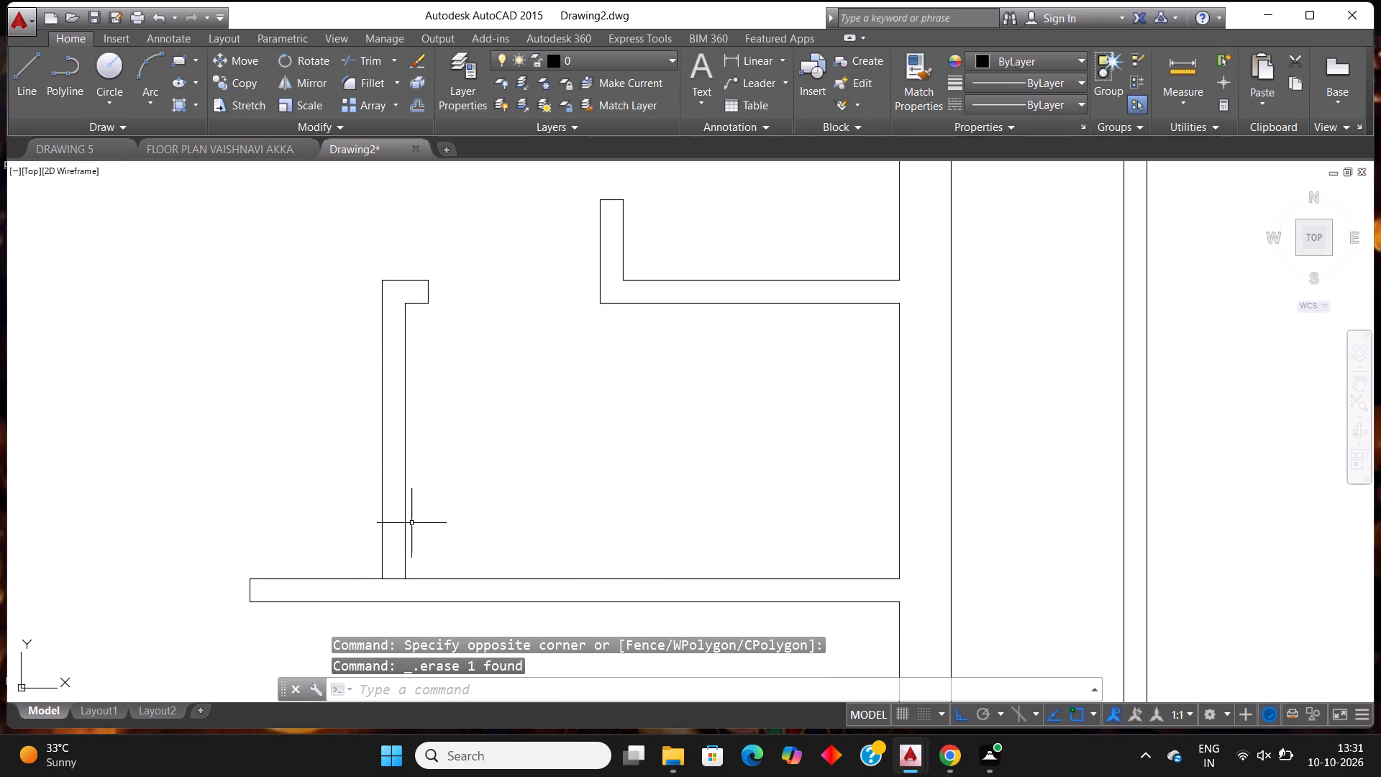
Trim the line crossing the junction where that small room's vertical wall meets its lower wall.
{"action": "key", "text": "Escape"}
{"action": "type", "text": "tr"}
{"action": "key", "text": "Return"}
{"action": "key", "text": "Return"}
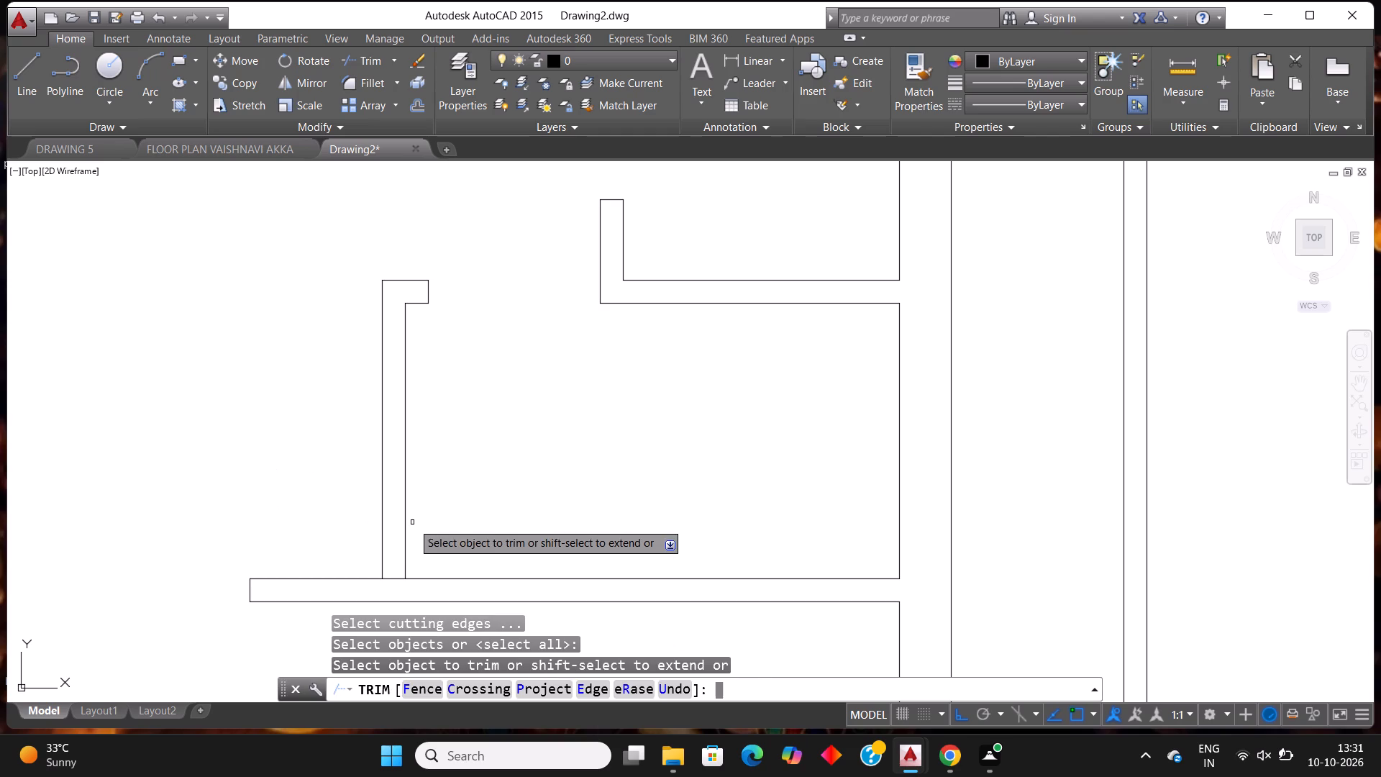
{"action": "scroll", "coordinate": [437, 491], "scroll_direction": "down", "scroll_amount": 1}
{"action": "scroll", "coordinate": [423, 534], "scroll_direction": "up", "scroll_amount": 2}
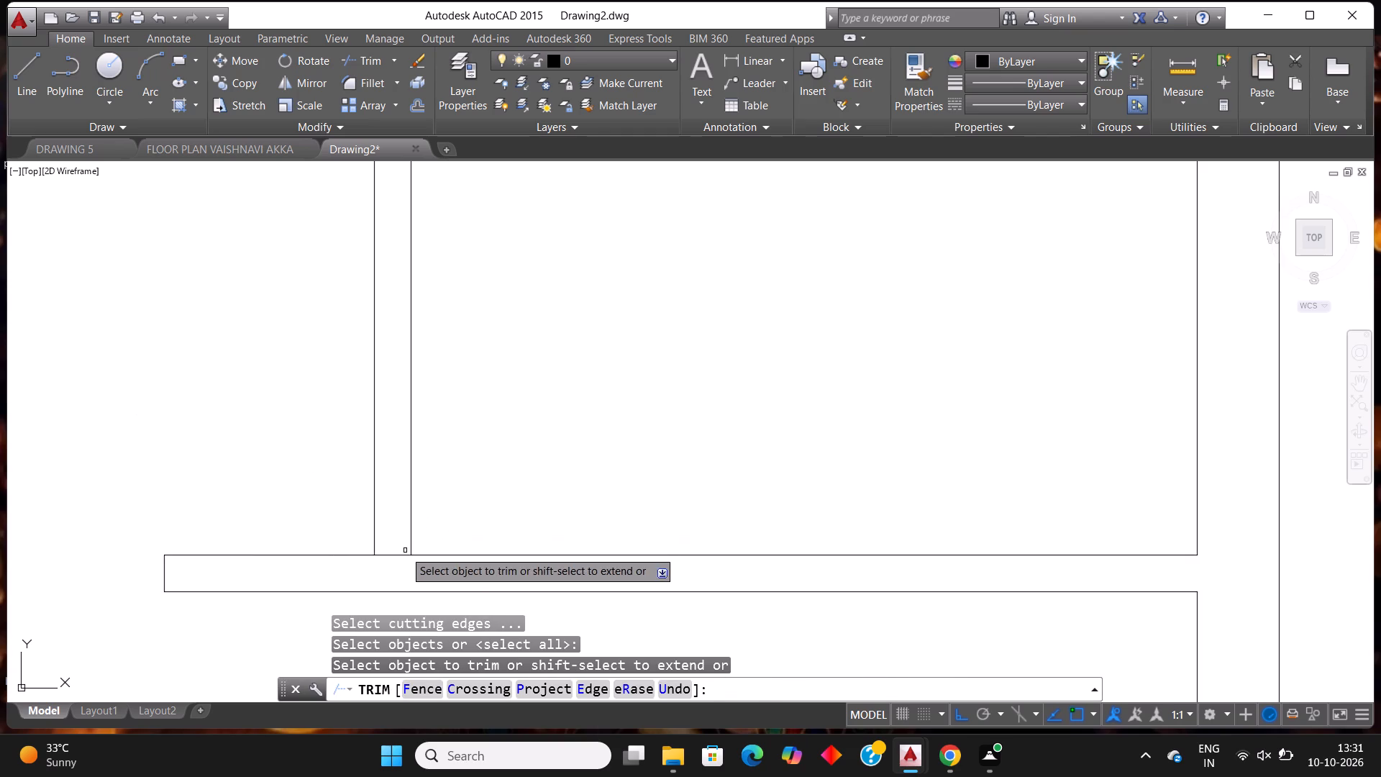
{"action": "left_click", "coordinate": [382, 566]}
{"action": "left_click", "coordinate": [383, 538]}
{"action": "scroll", "coordinate": [470, 532], "scroll_direction": "down", "scroll_amount": 3}
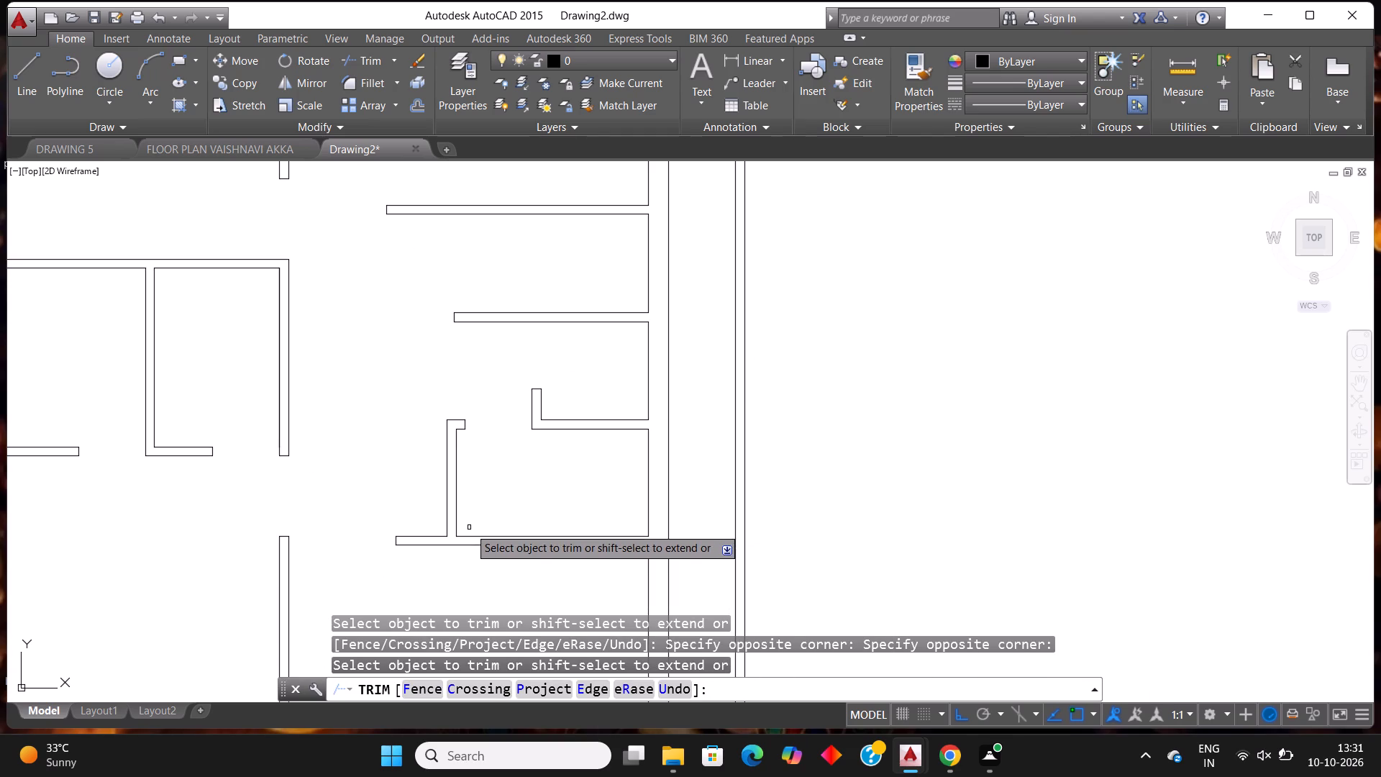
{"action": "scroll", "coordinate": [469, 527], "scroll_direction": "down", "scroll_amount": 4}
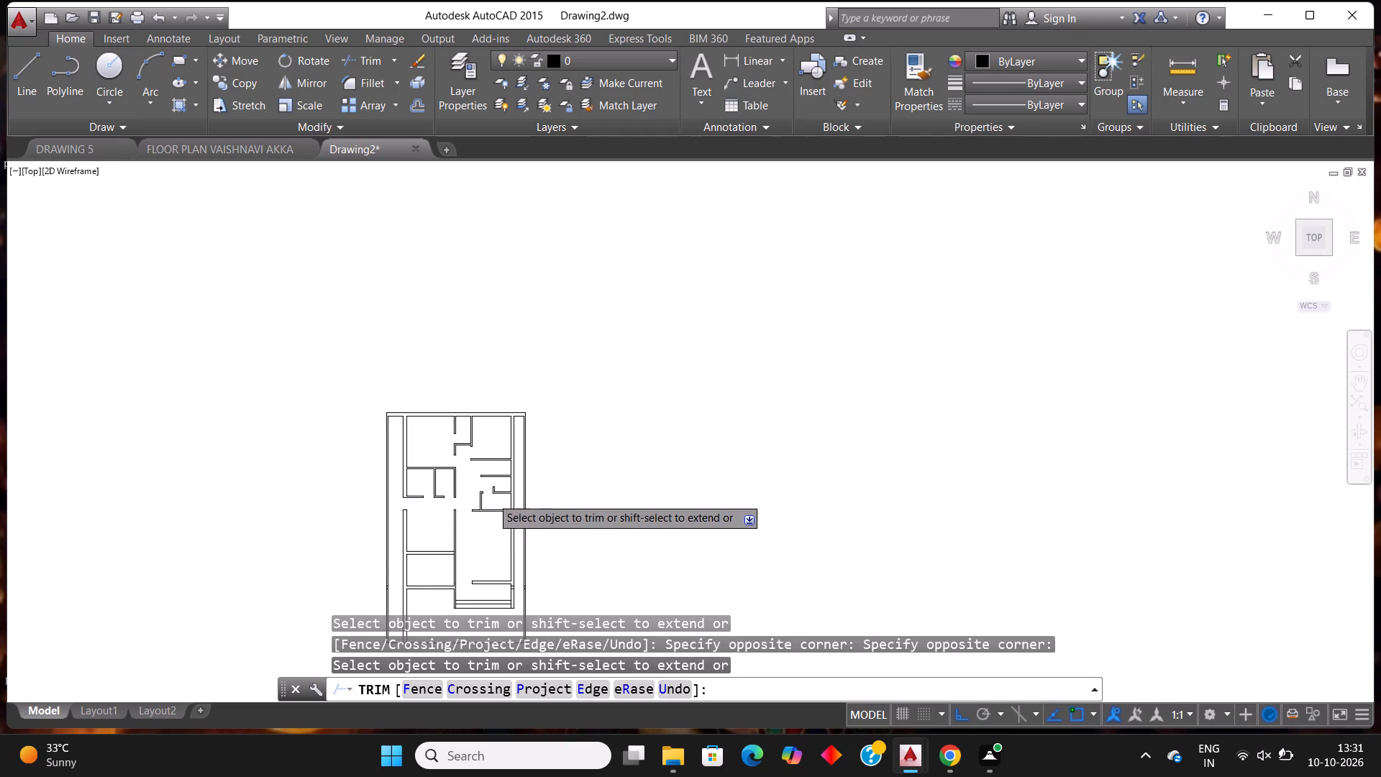
{"action": "scroll", "coordinate": [482, 522], "scroll_direction": "down", "scroll_amount": 1}
{"action": "scroll", "coordinate": [492, 595], "scroll_direction": "up", "scroll_amount": 2}
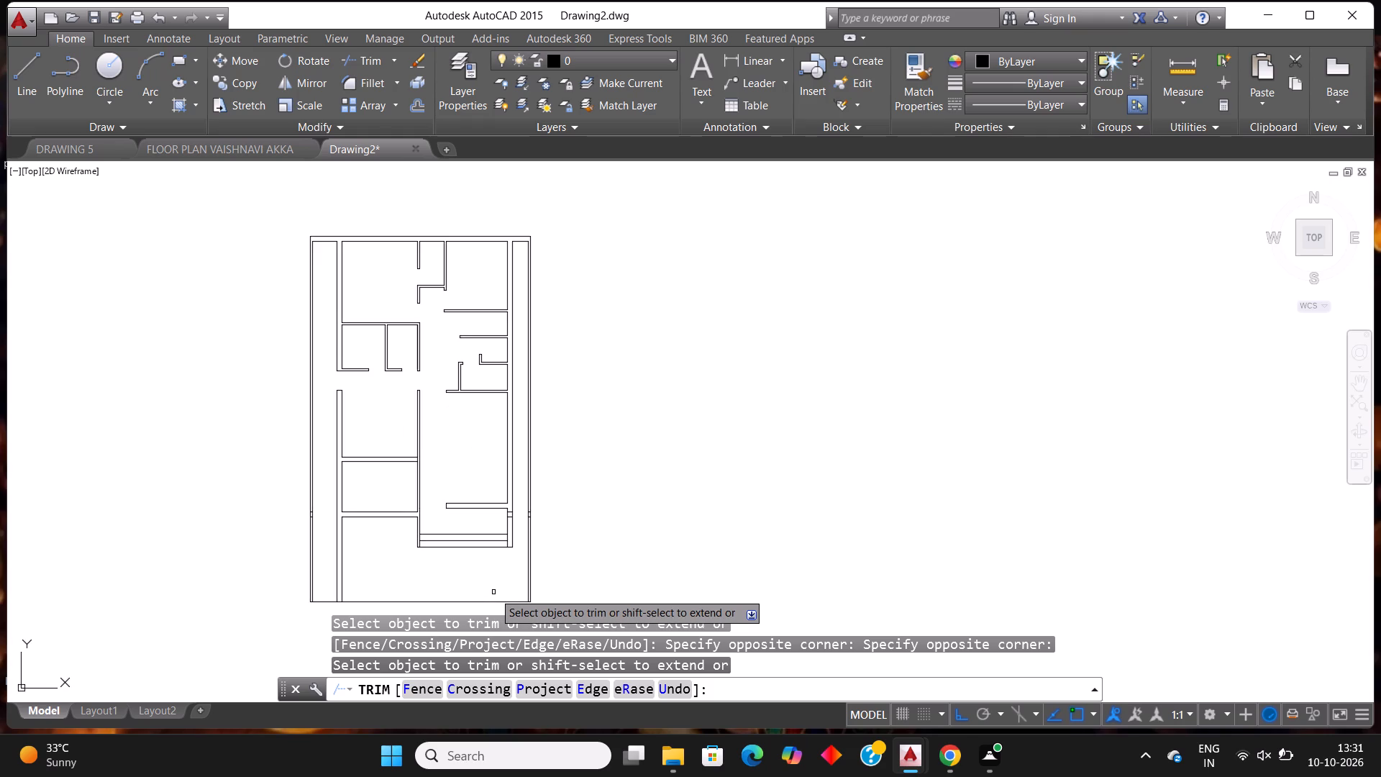
{"action": "key", "text": "Escape"}
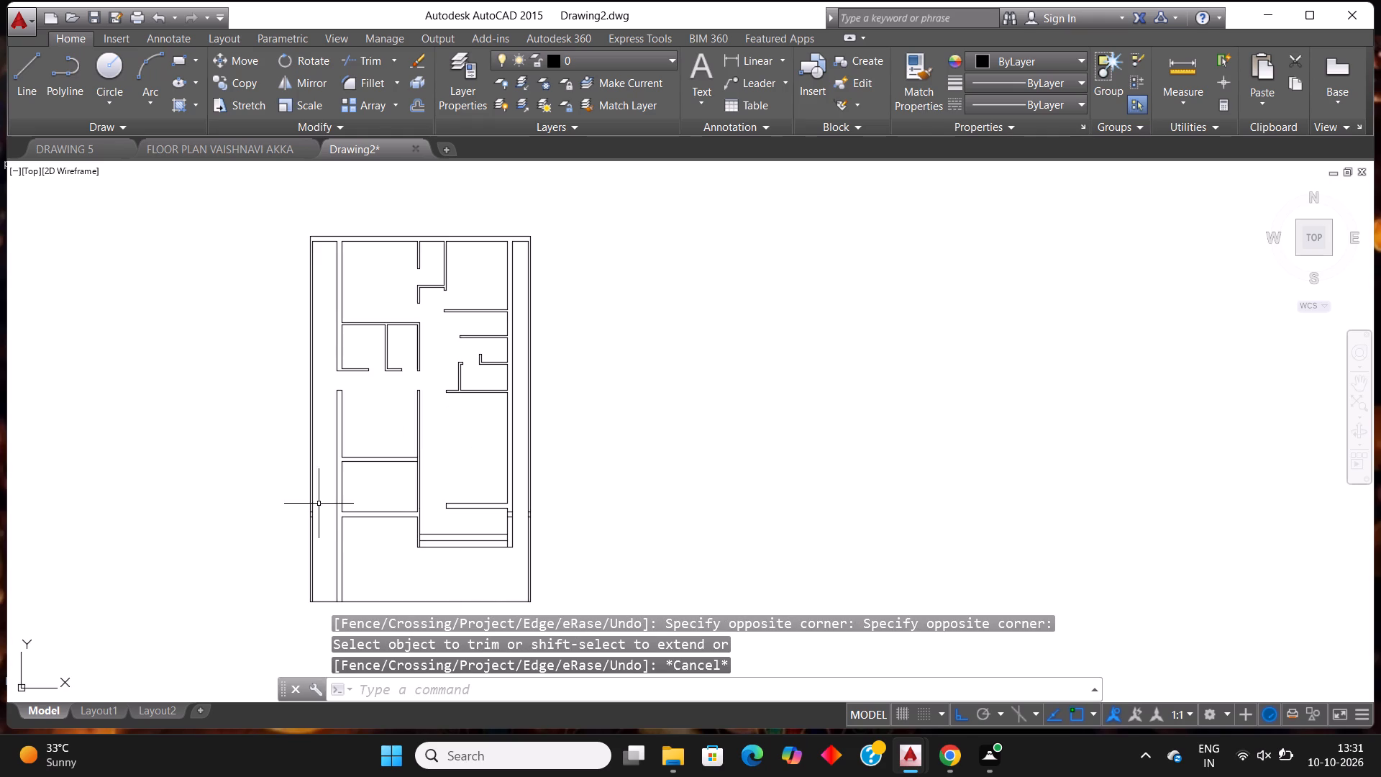
Erase the two leftover short lines across the left boundary wall.
{"action": "scroll", "coordinate": [293, 530], "scroll_direction": "up", "scroll_amount": 3}
{"action": "scroll", "coordinate": [365, 513], "scroll_direction": "up", "scroll_amount": 2}
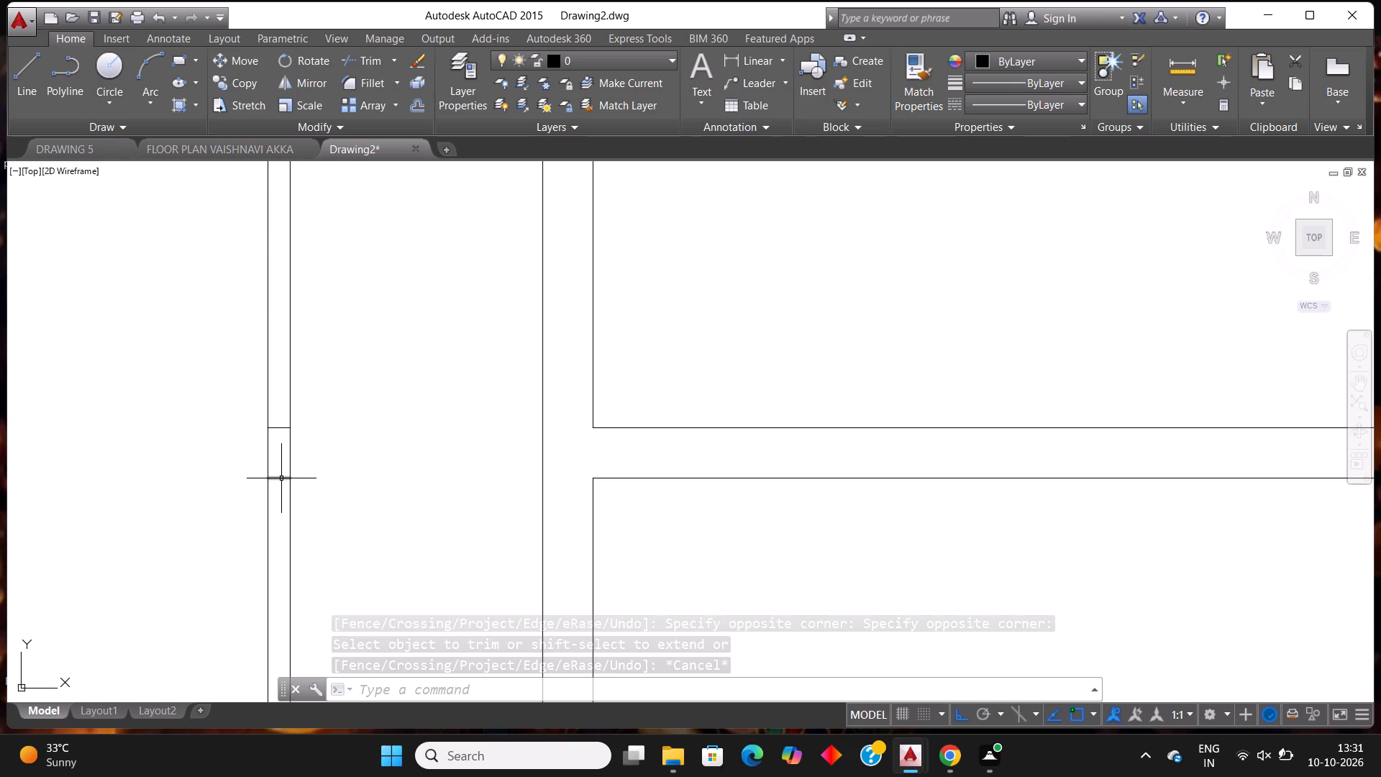
{"action": "left_click", "coordinate": [281, 478]}
{"action": "left_click", "coordinate": [274, 427]}
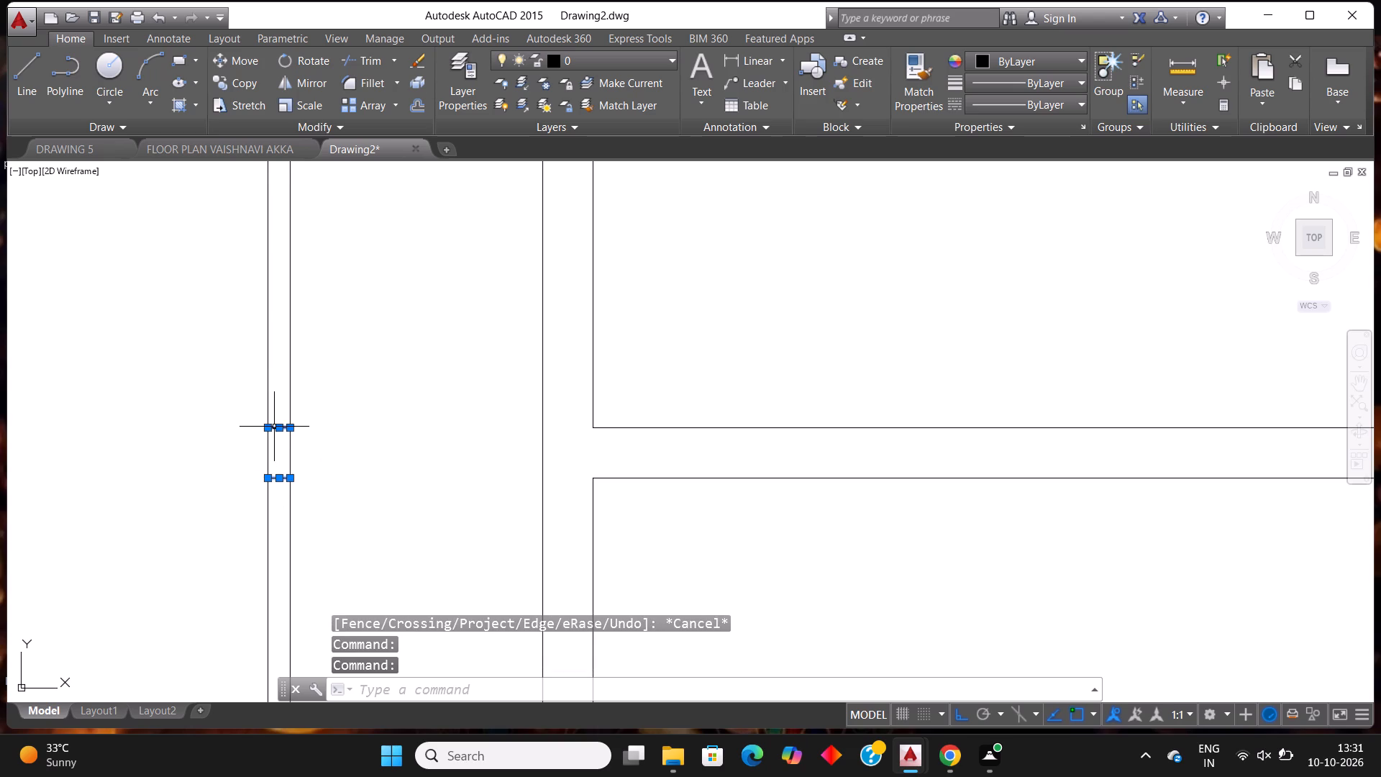
{"action": "key", "text": "Delete"}
Erase the two leftover short lines across the building's right outer wall, just below the large right room's lower wall.
{"action": "scroll", "coordinate": [274, 427], "scroll_direction": "down", "scroll_amount": 4}
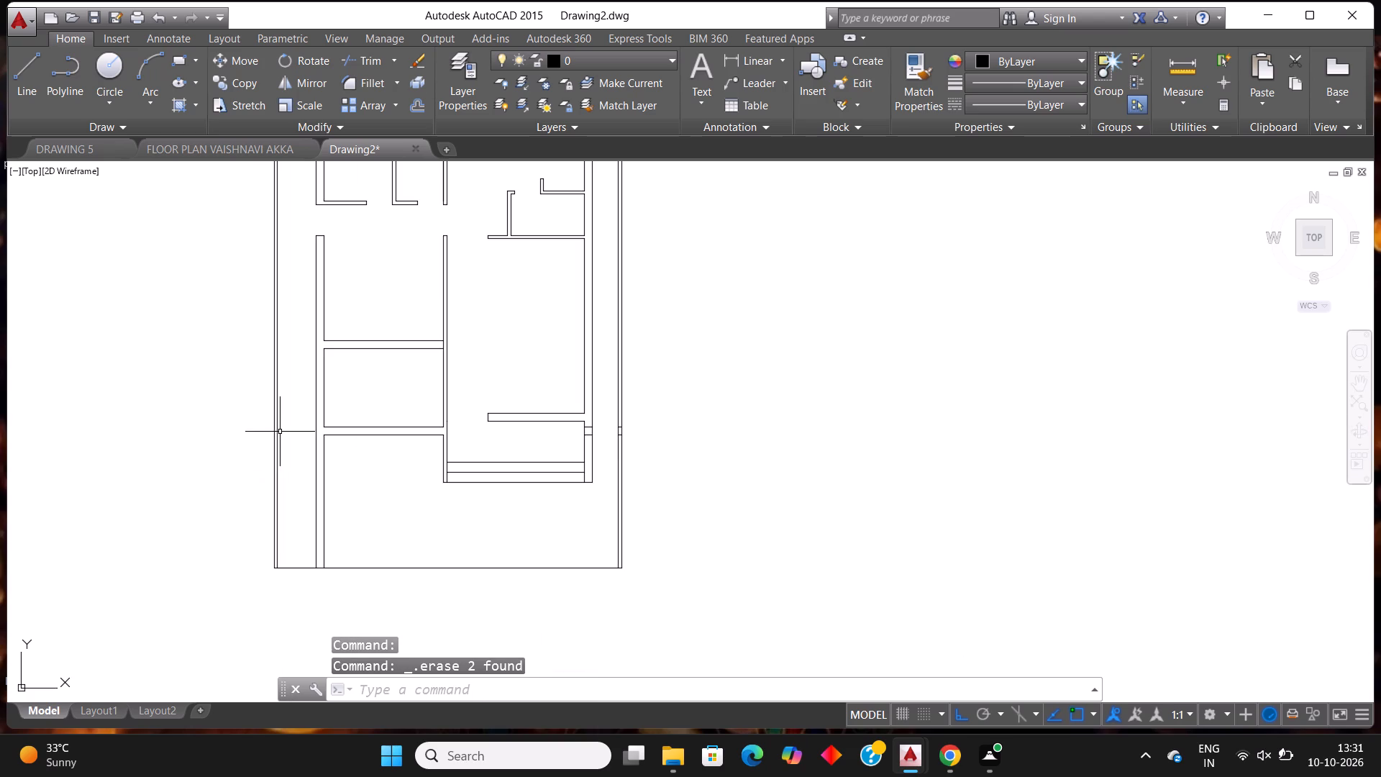
{"action": "scroll", "coordinate": [609, 406], "scroll_direction": "up", "scroll_amount": 4}
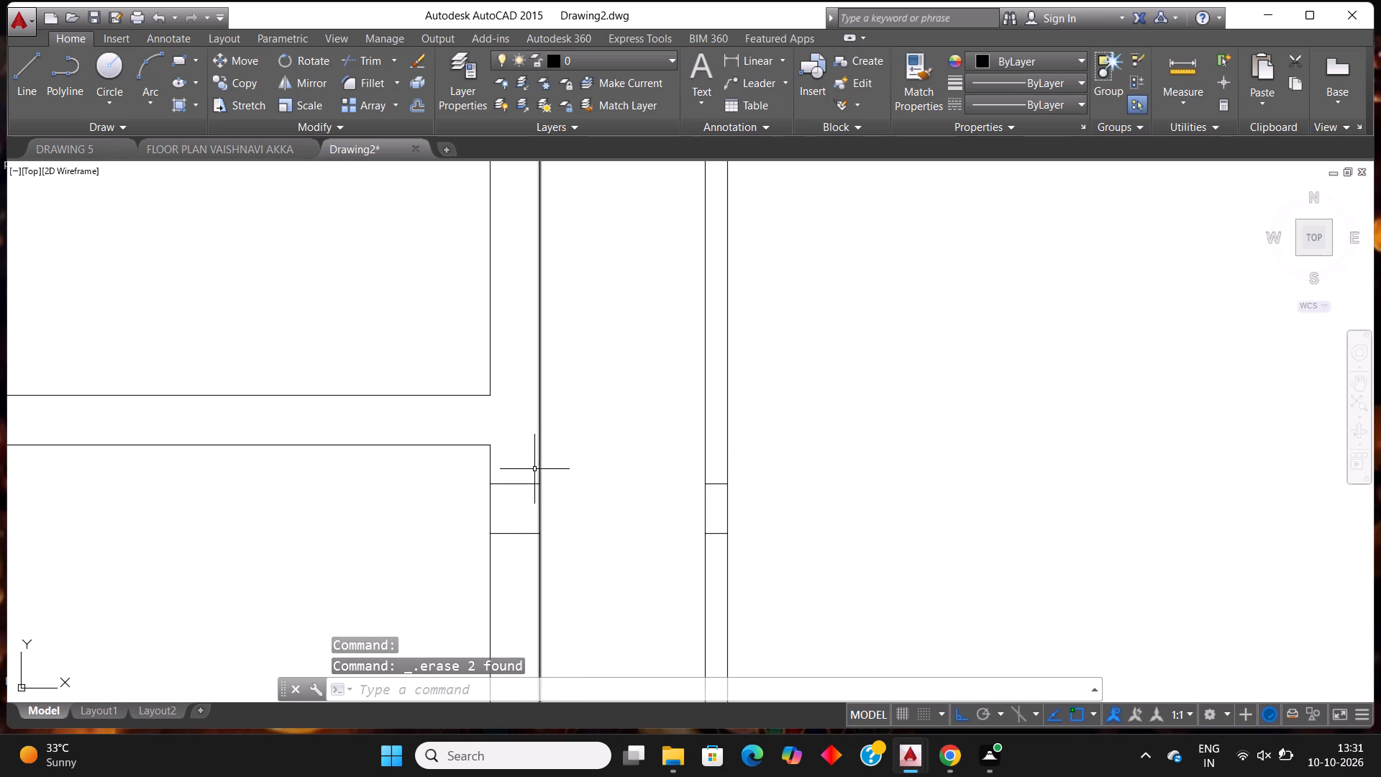
{"action": "left_click", "coordinate": [533, 485]}
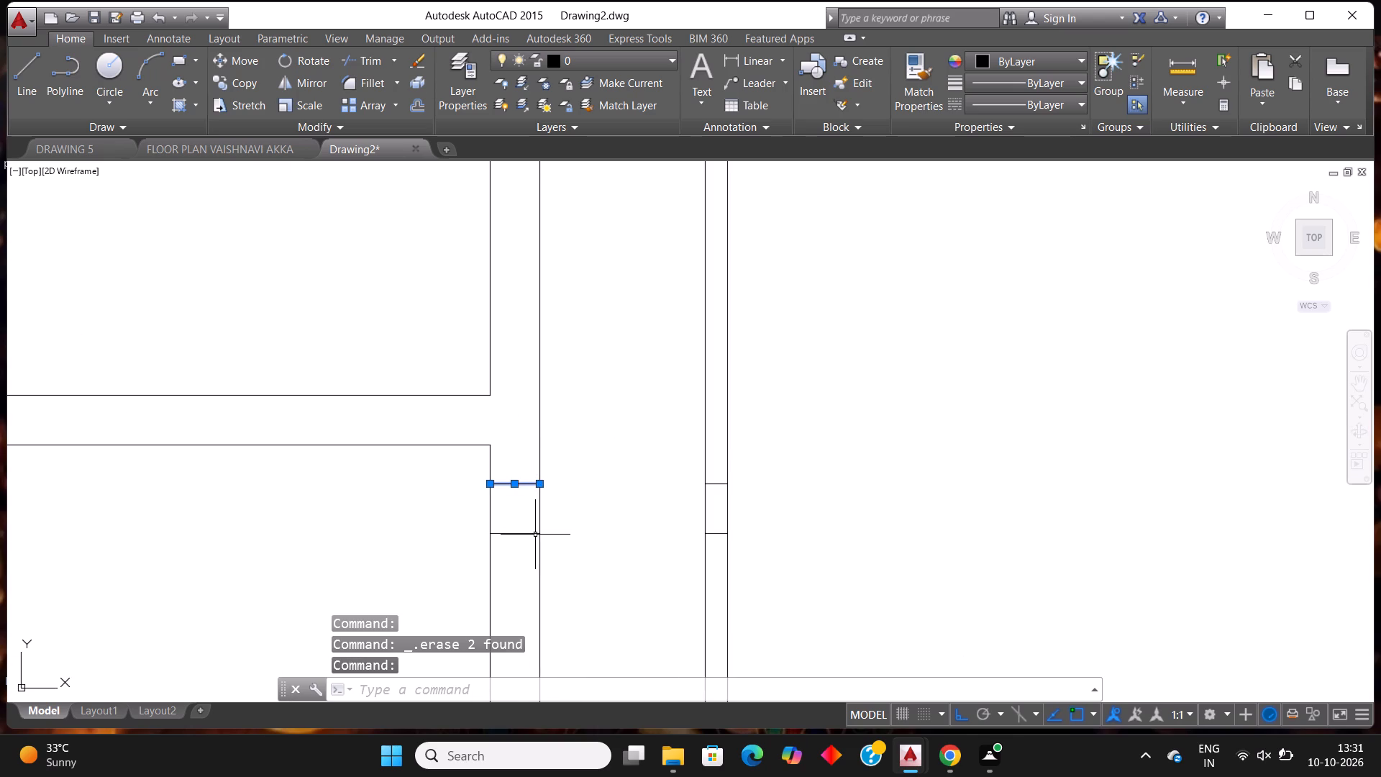
{"action": "left_click", "coordinate": [535, 535]}
{"action": "key", "text": "Delete"}
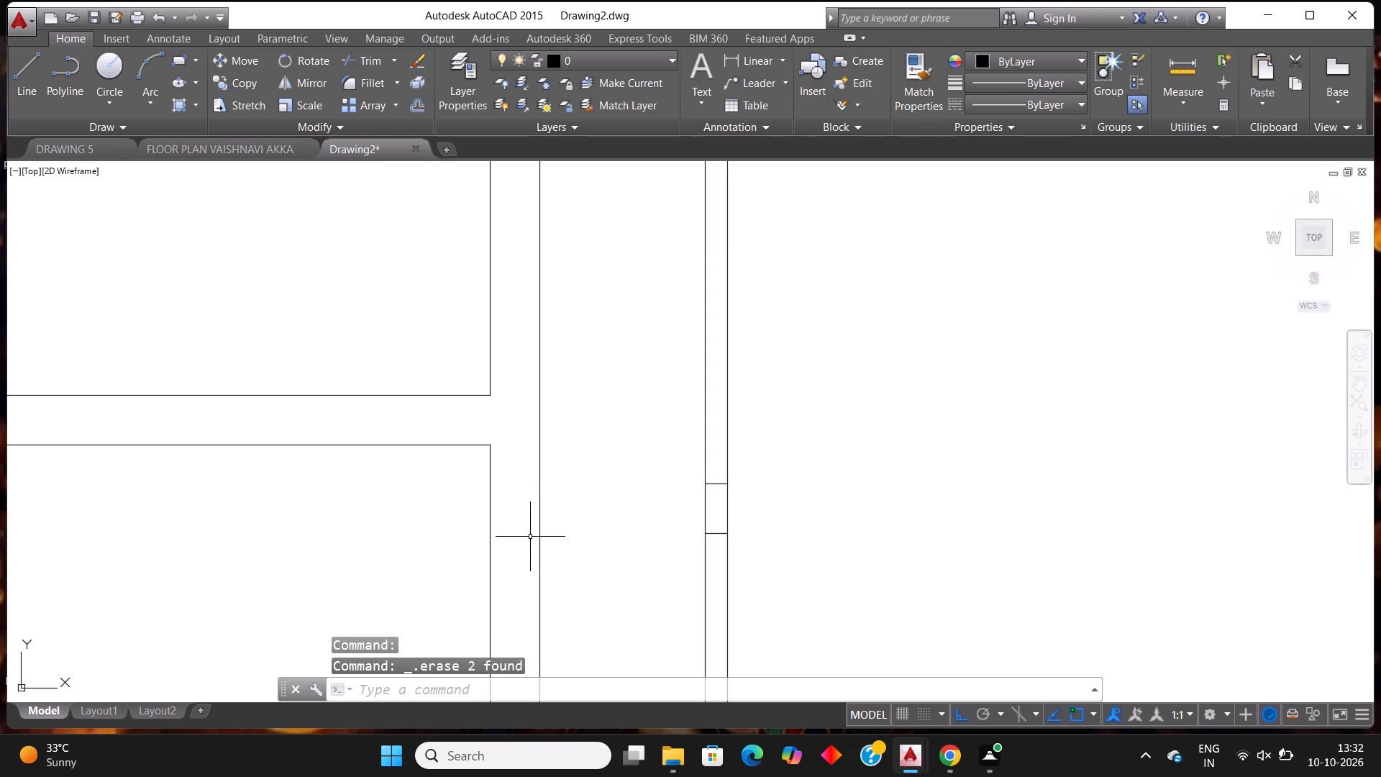
Erase the lower of the two leftover short lines across the right boundary wall.
{"action": "scroll", "coordinate": [187, 776], "scroll_direction": "down", "scroll_amount": 2}
{"action": "scroll", "coordinate": [708, 565], "scroll_direction": "down", "scroll_amount": 2}
{"action": "scroll", "coordinate": [721, 555], "scroll_direction": "up", "scroll_amount": 2}
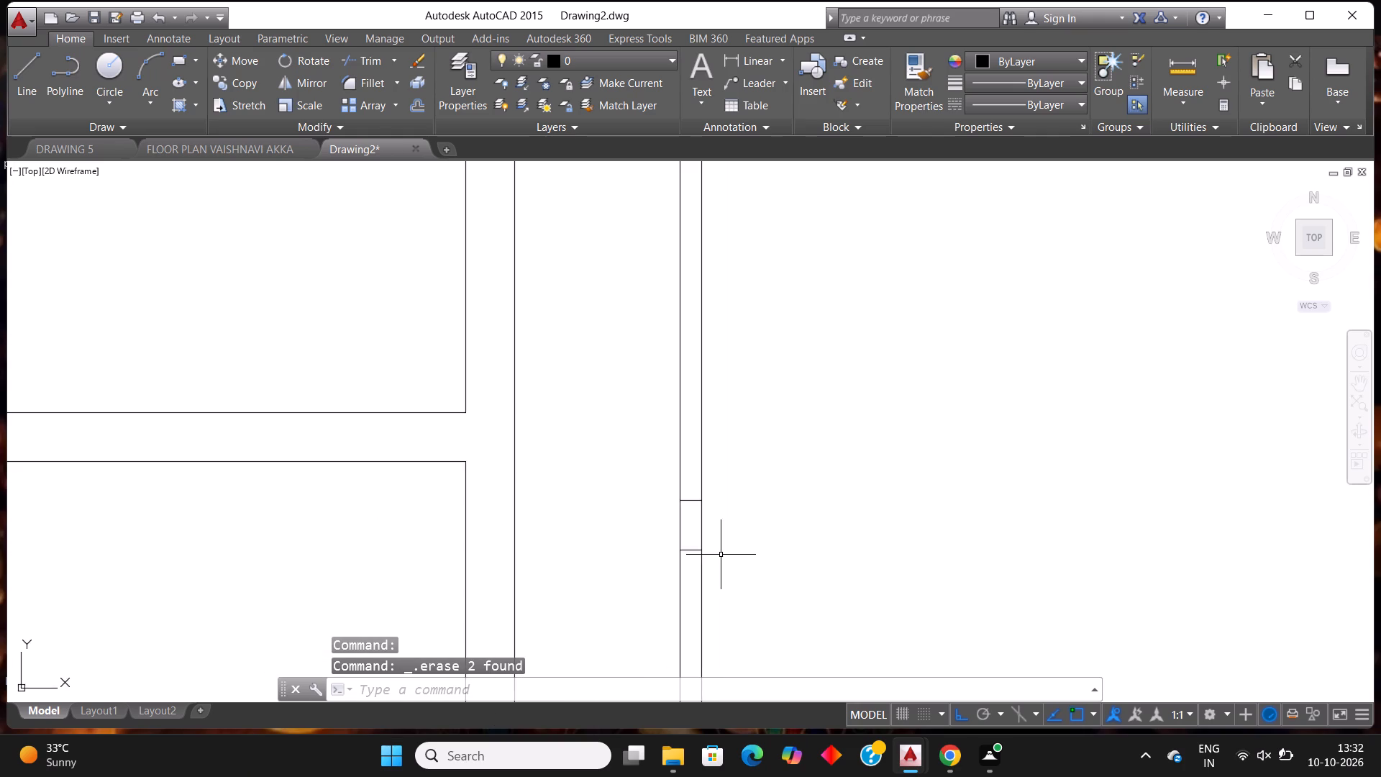
{"action": "scroll", "coordinate": [721, 555], "scroll_direction": "up", "scroll_amount": 1}
{"action": "left_click", "coordinate": [677, 550]}
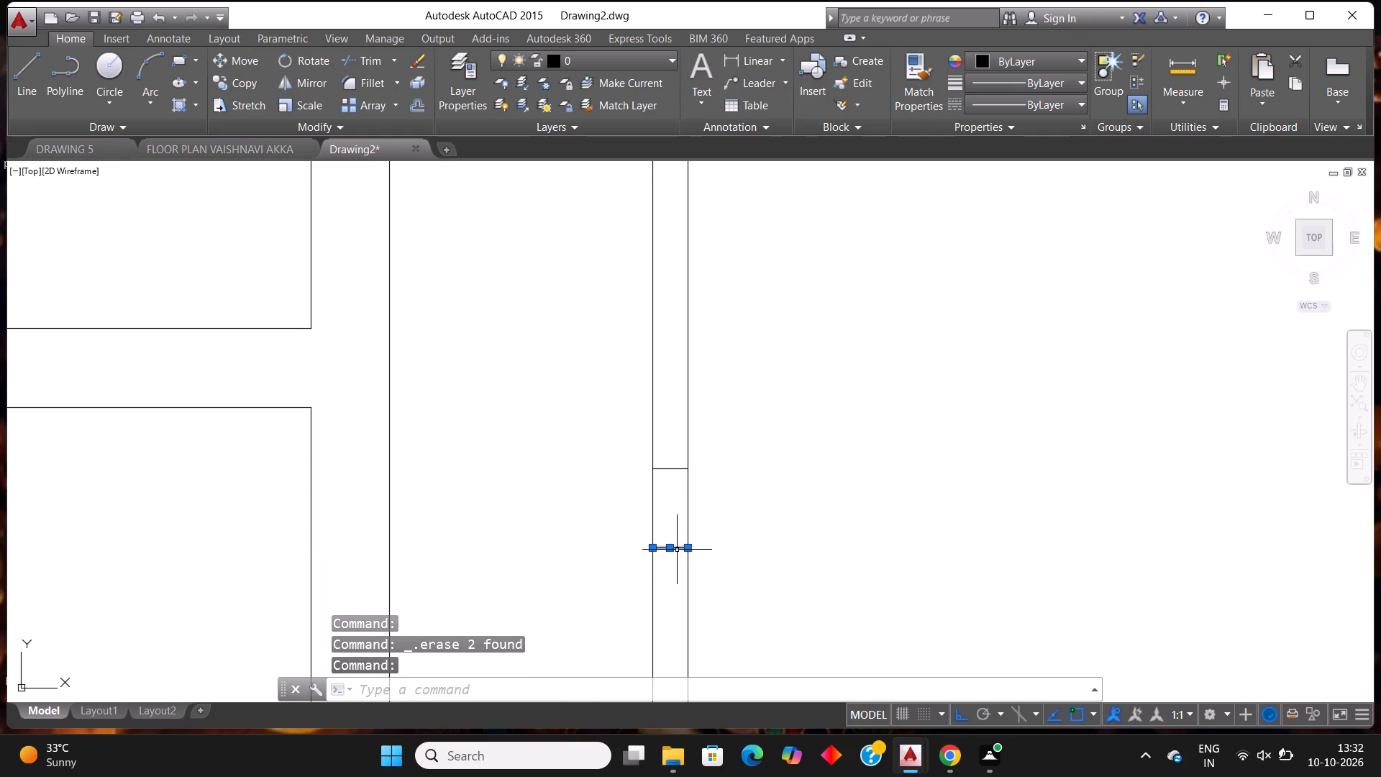
{"action": "left_click", "coordinate": [680, 467]}
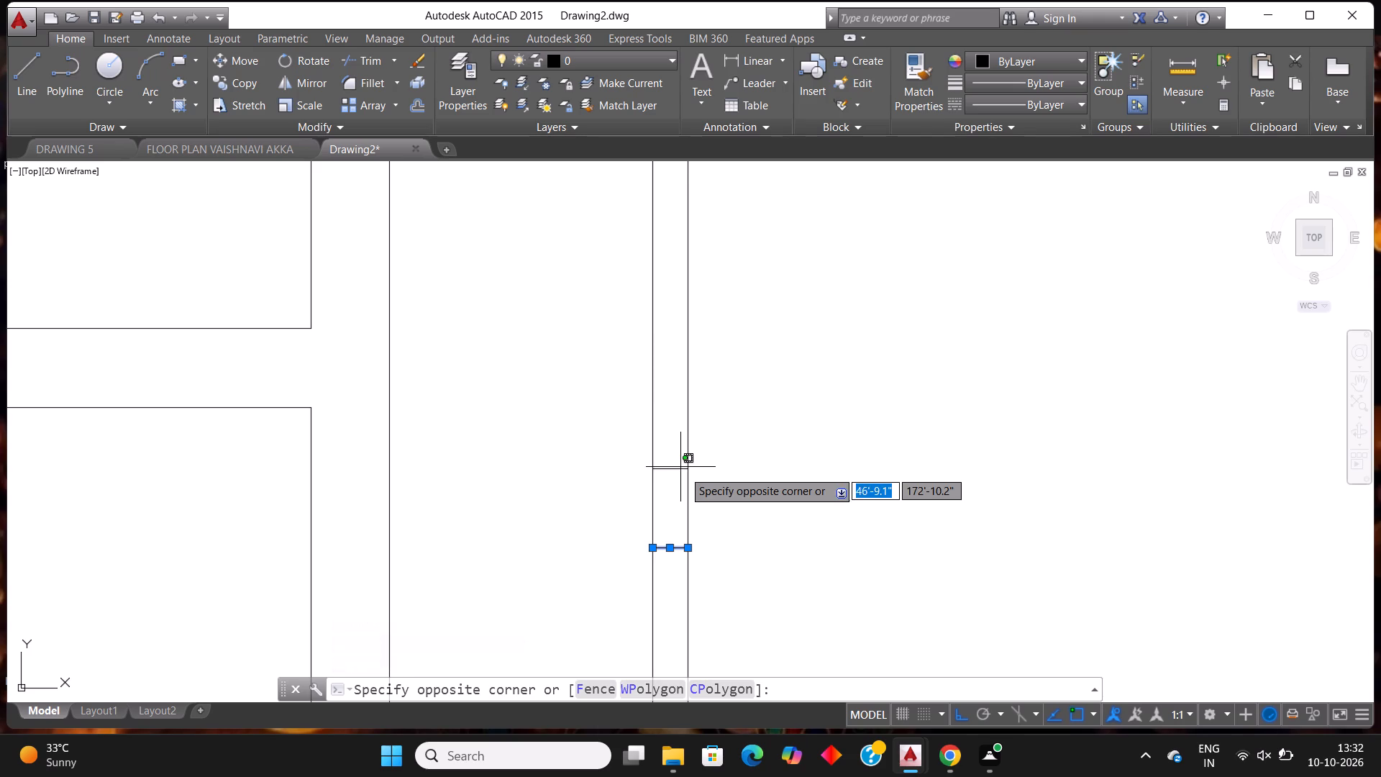
{"action": "left_click", "coordinate": [688, 486]}
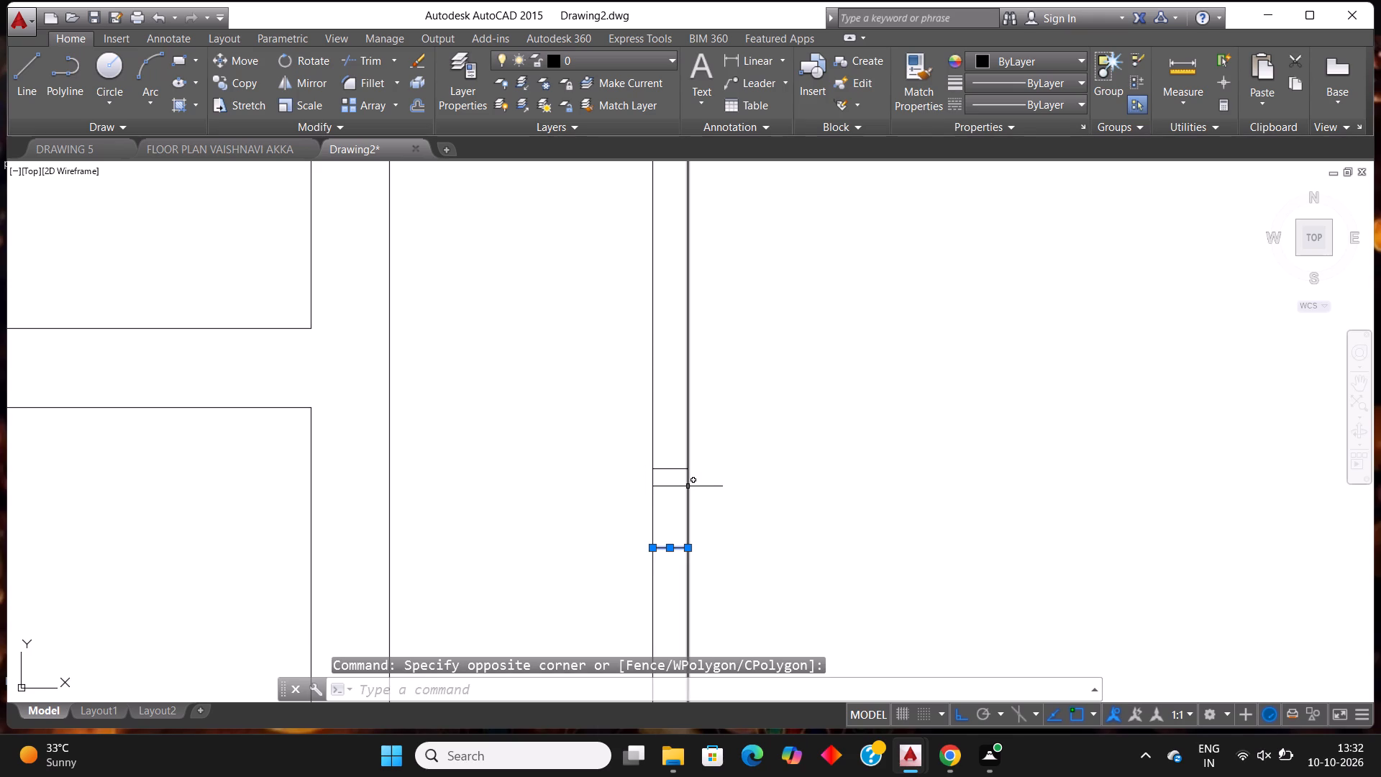
{"action": "key", "text": "Delete"}
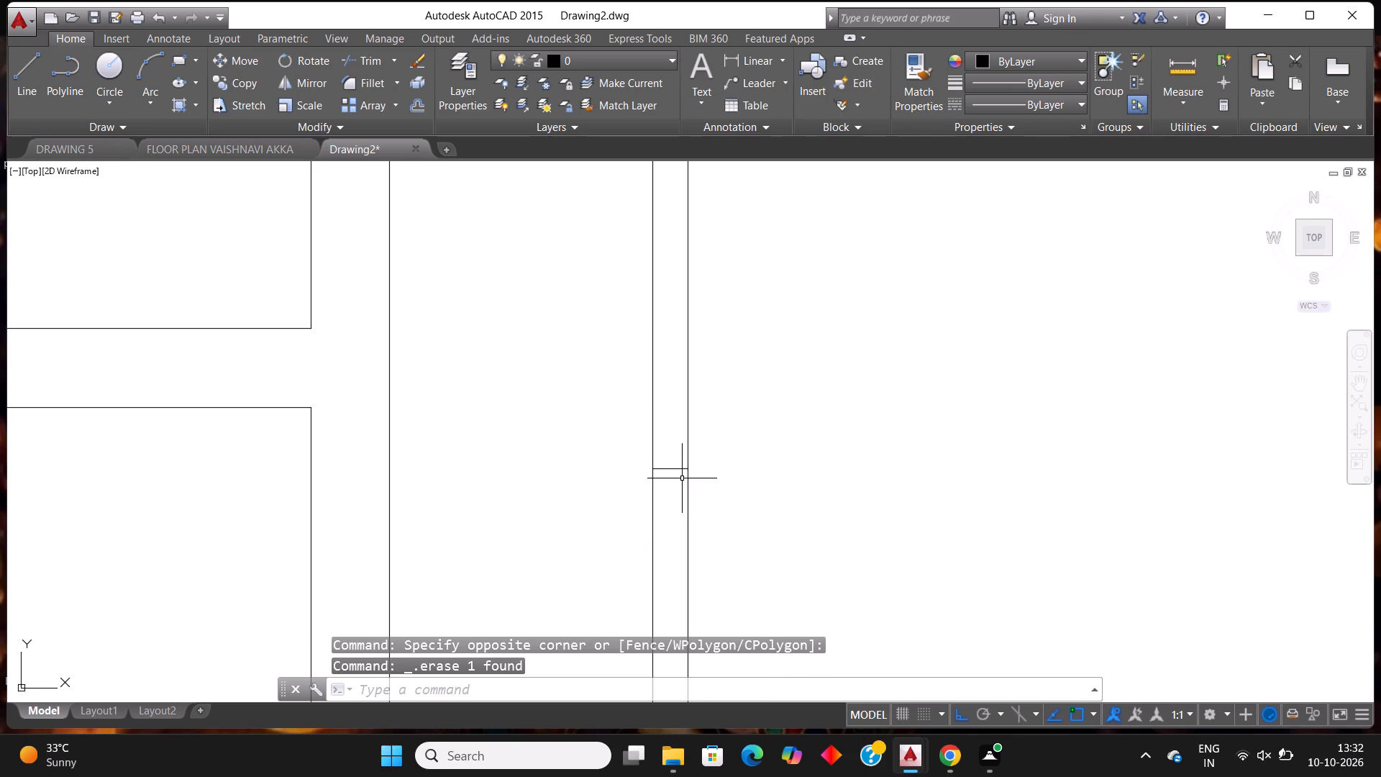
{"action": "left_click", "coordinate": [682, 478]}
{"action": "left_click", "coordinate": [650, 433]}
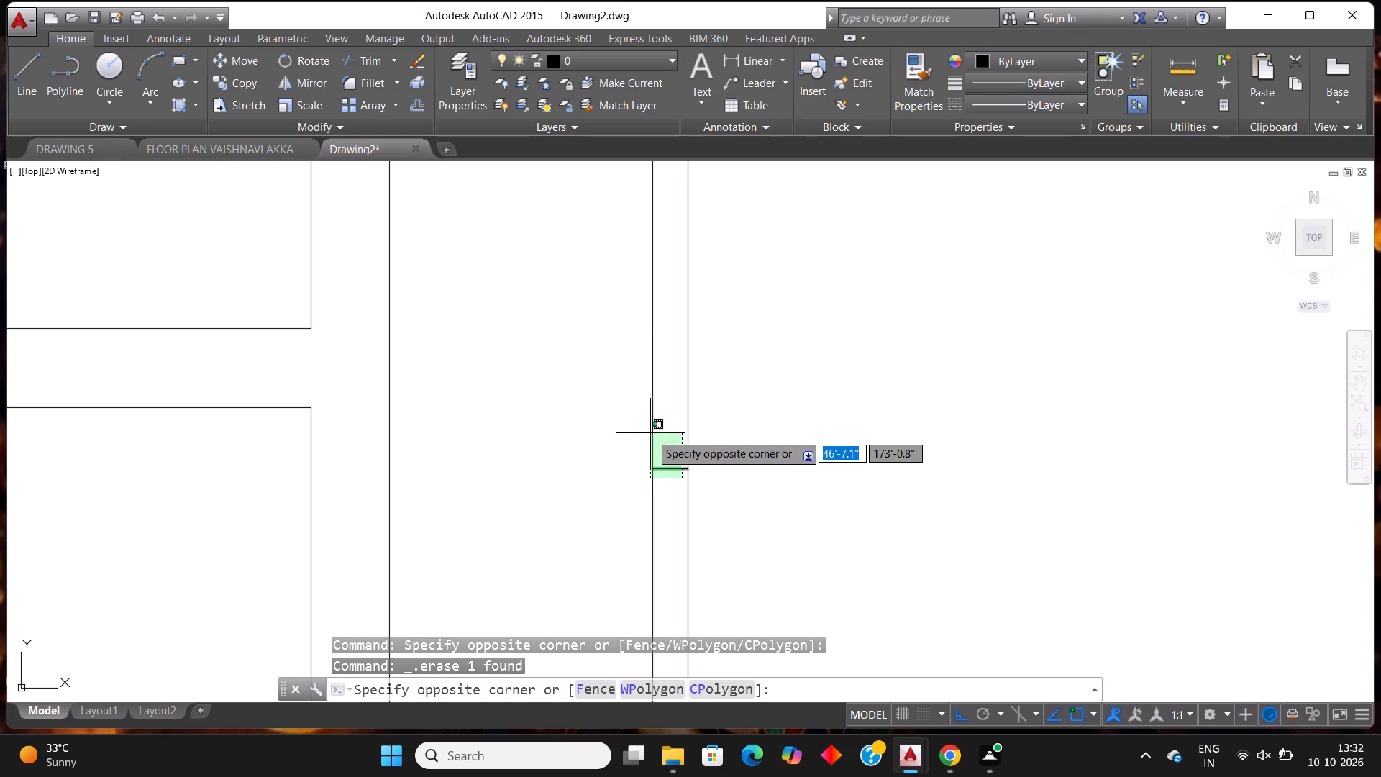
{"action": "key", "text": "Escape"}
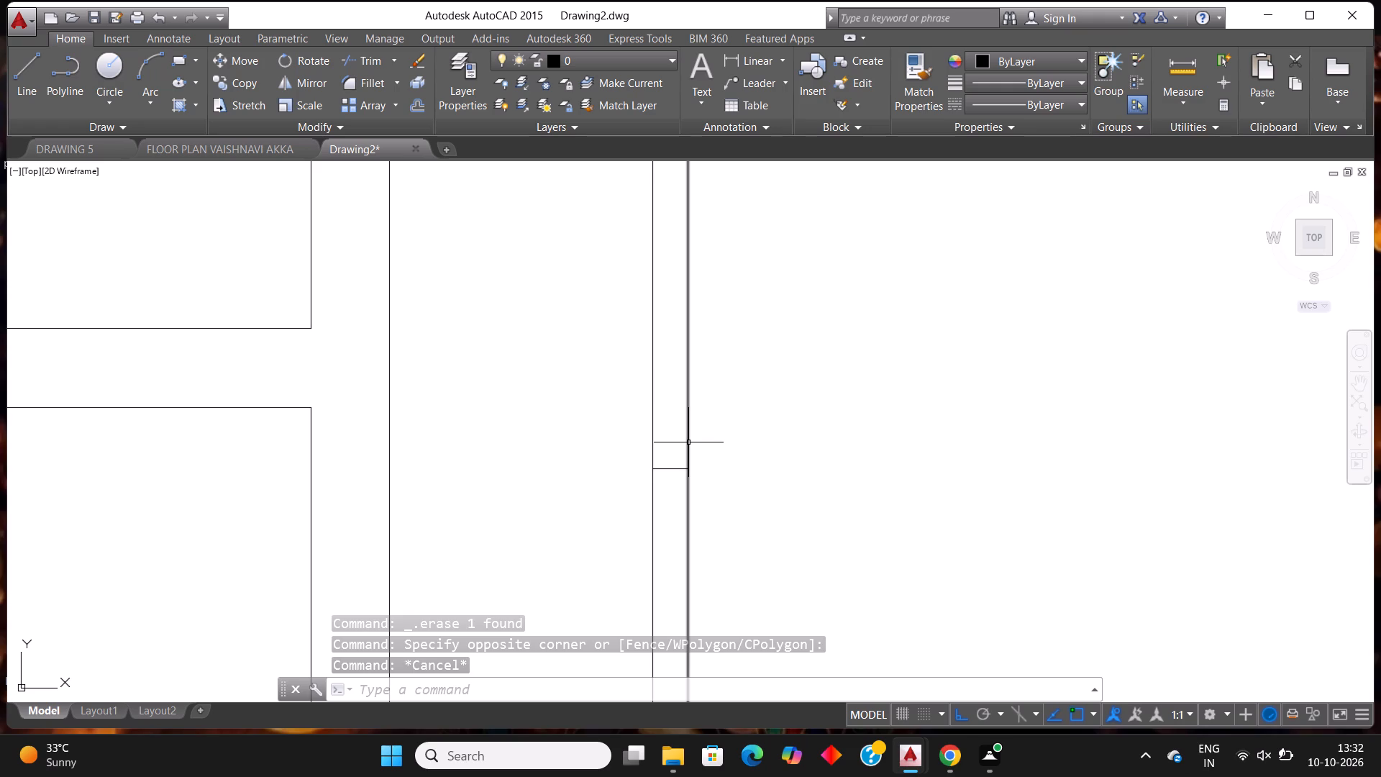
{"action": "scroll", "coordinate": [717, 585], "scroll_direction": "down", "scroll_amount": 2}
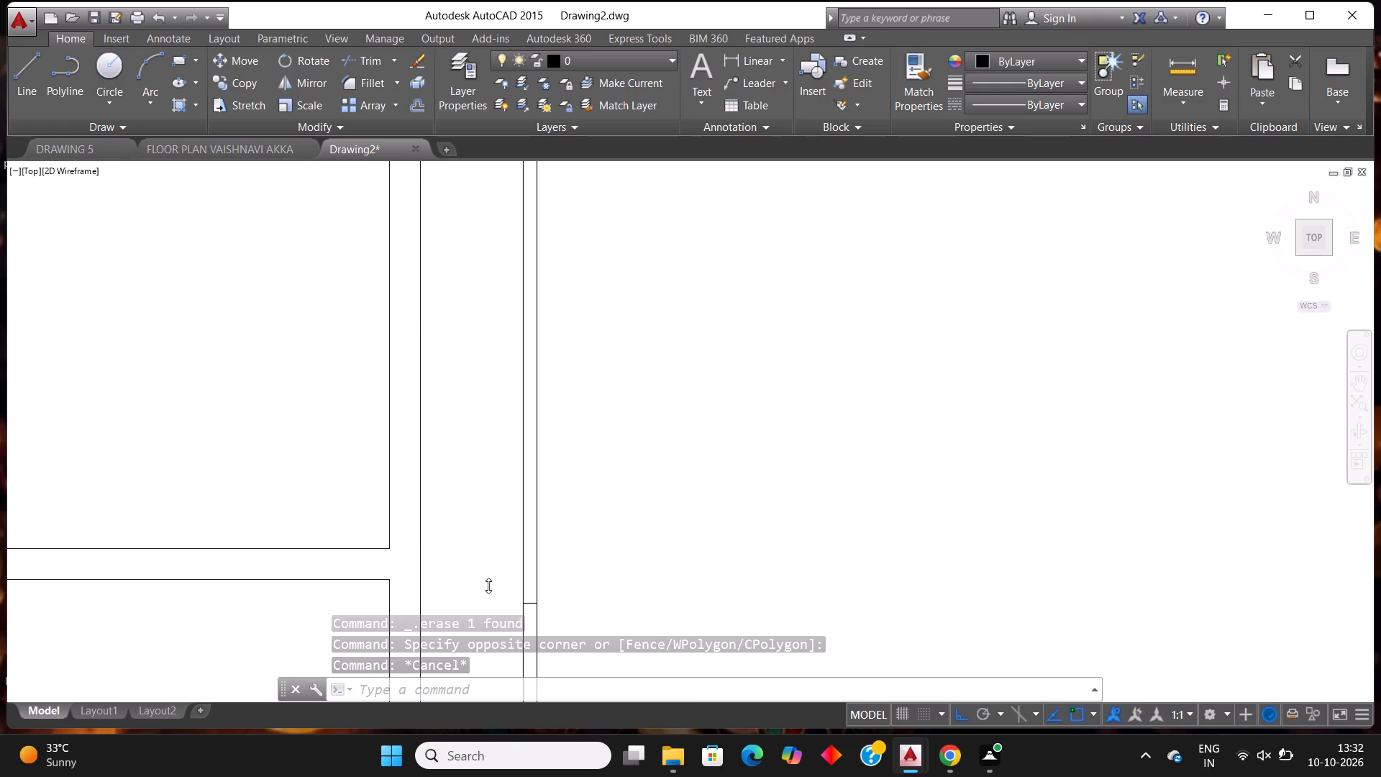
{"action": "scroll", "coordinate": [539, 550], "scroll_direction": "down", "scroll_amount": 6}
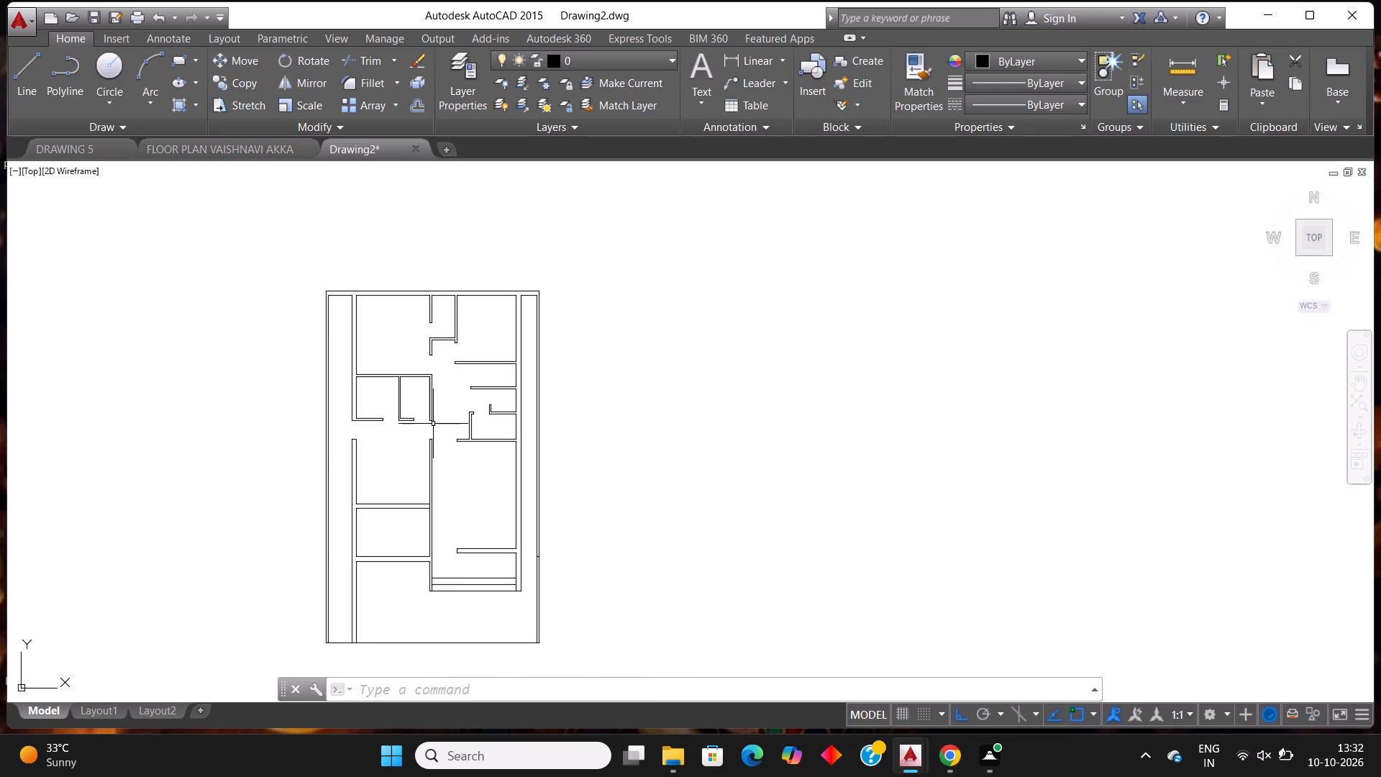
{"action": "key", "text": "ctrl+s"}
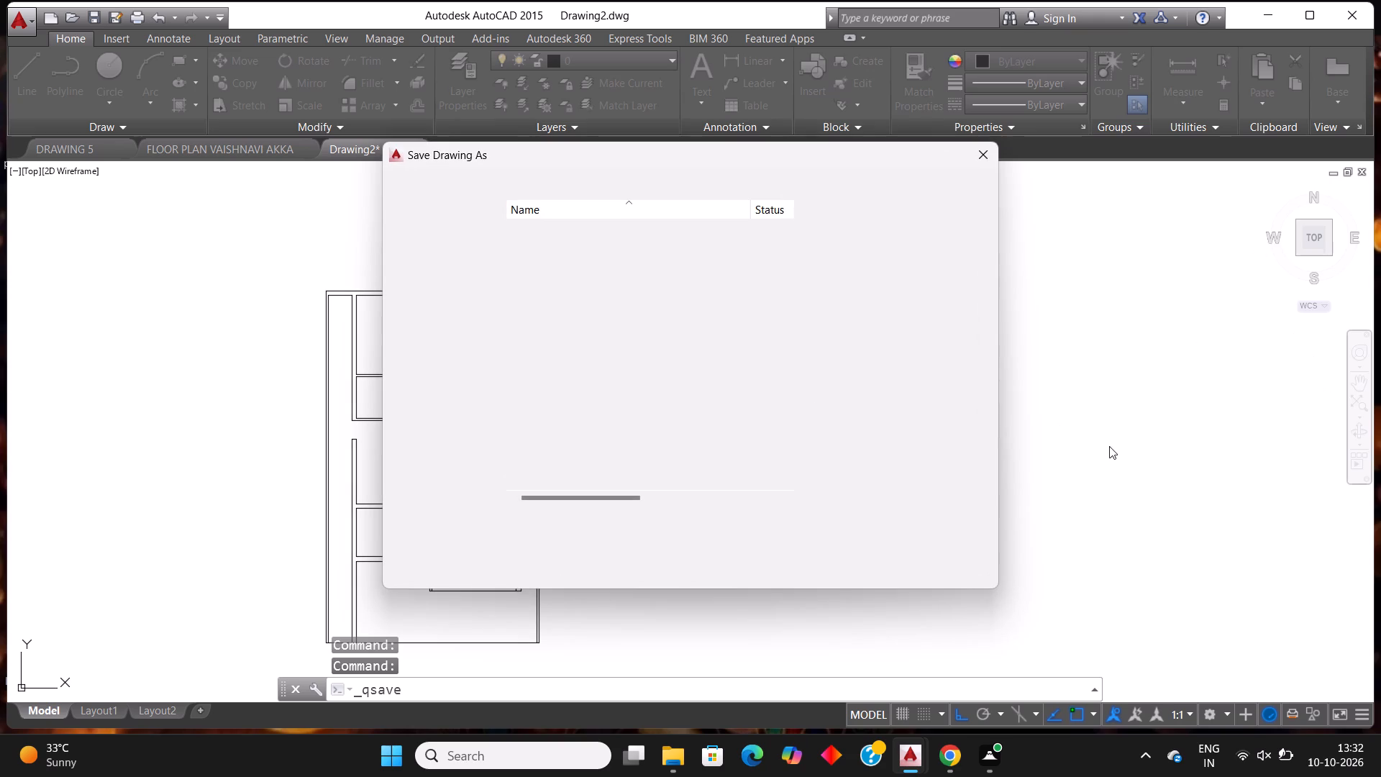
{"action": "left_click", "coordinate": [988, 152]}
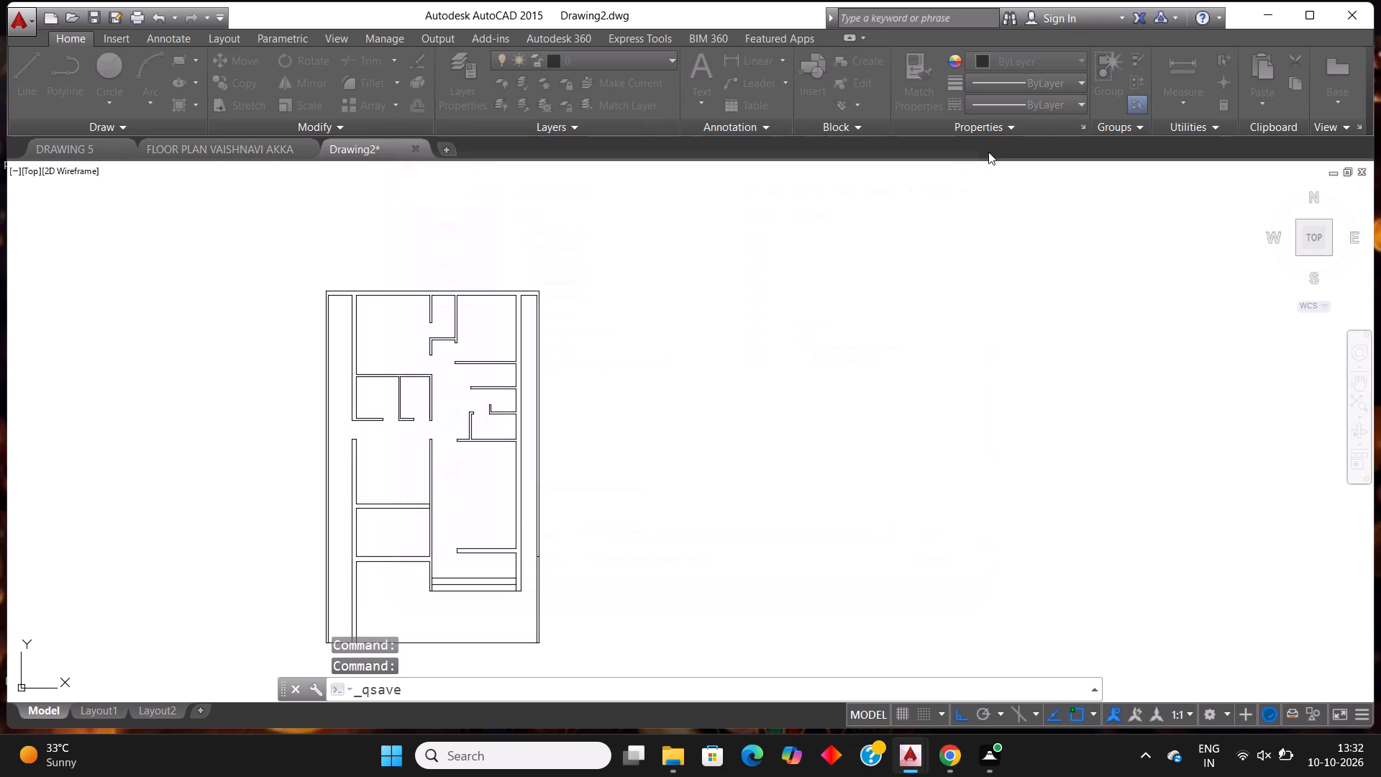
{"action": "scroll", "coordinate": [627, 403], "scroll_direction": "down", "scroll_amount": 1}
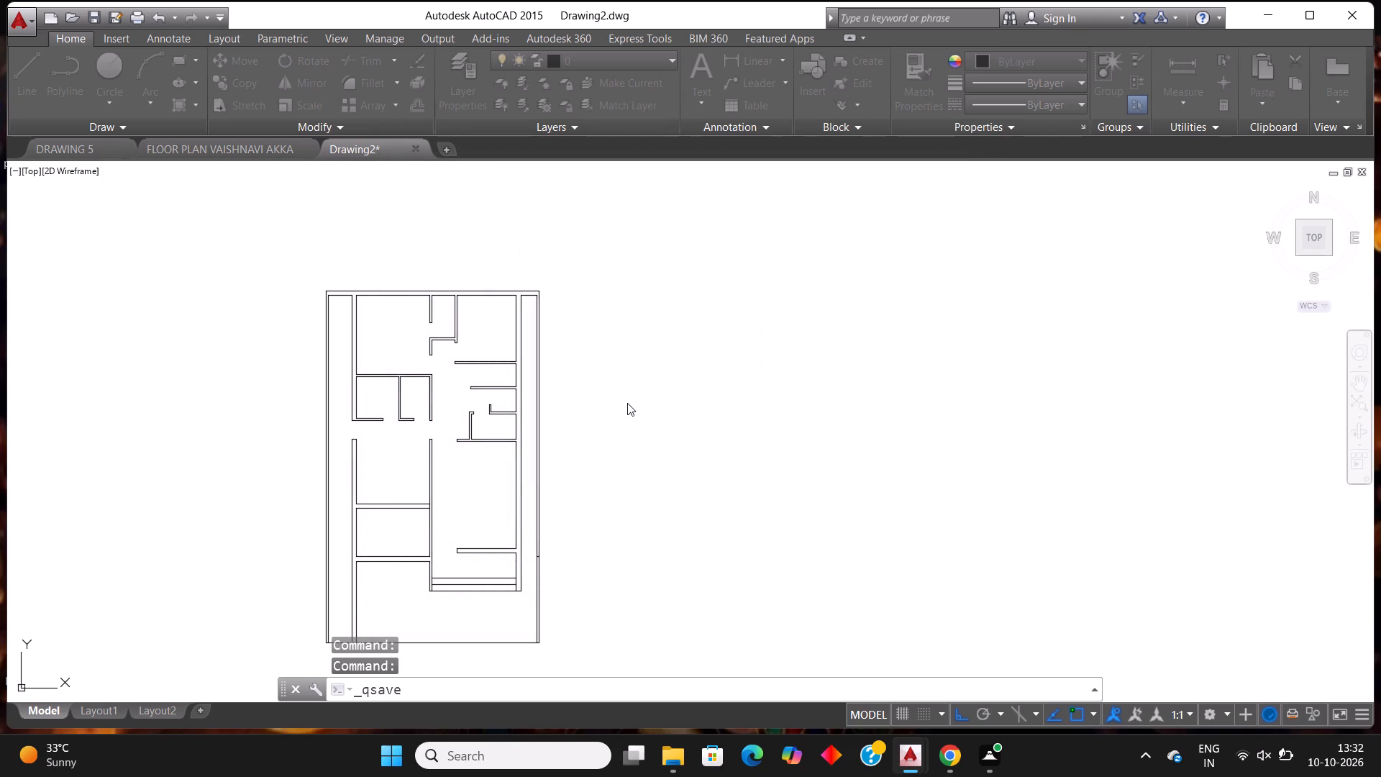
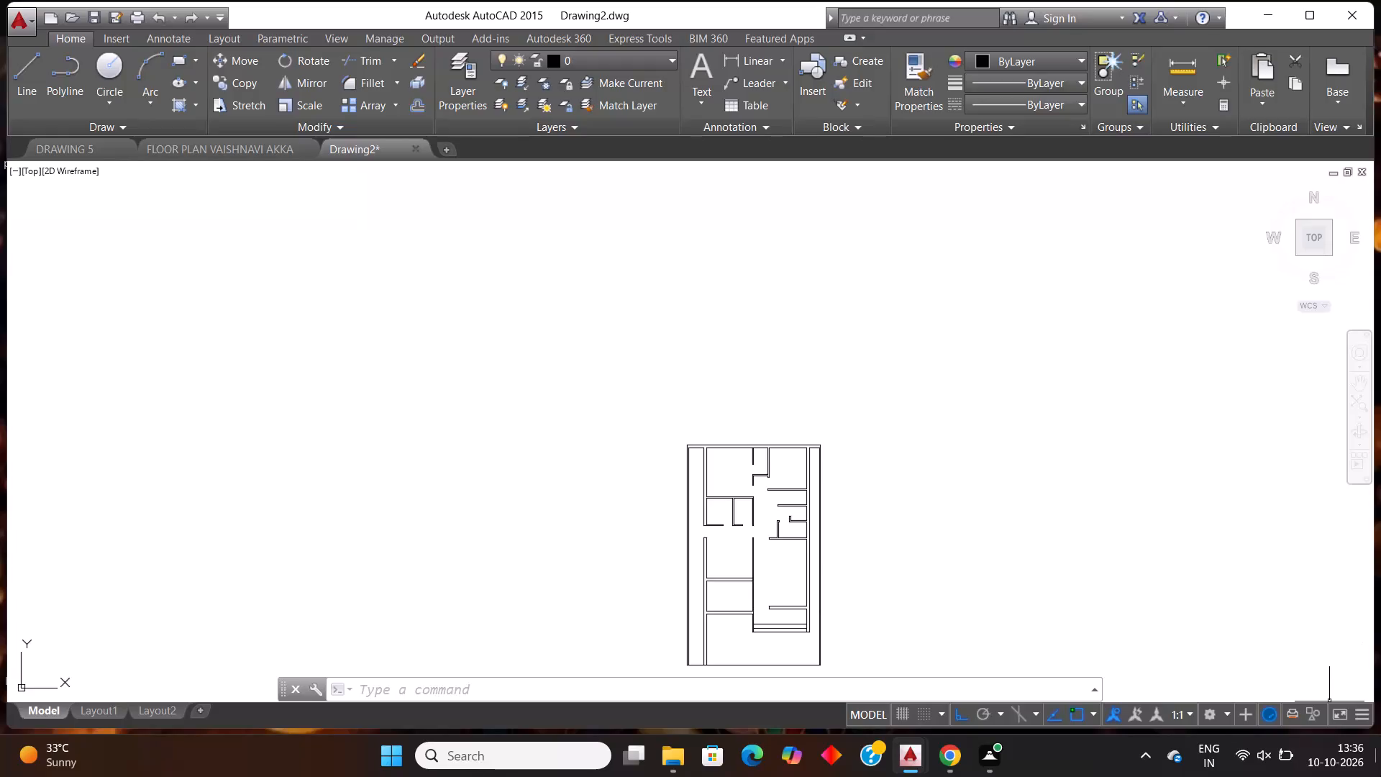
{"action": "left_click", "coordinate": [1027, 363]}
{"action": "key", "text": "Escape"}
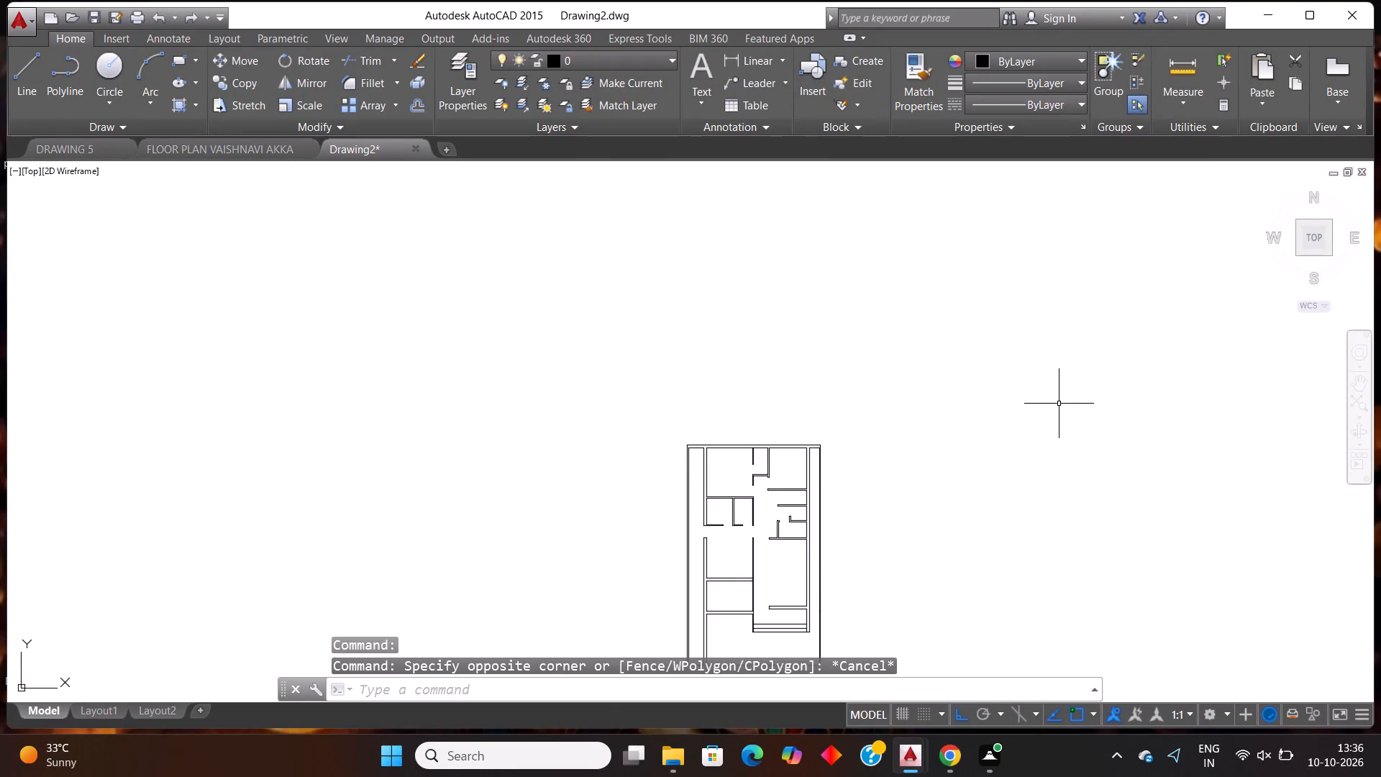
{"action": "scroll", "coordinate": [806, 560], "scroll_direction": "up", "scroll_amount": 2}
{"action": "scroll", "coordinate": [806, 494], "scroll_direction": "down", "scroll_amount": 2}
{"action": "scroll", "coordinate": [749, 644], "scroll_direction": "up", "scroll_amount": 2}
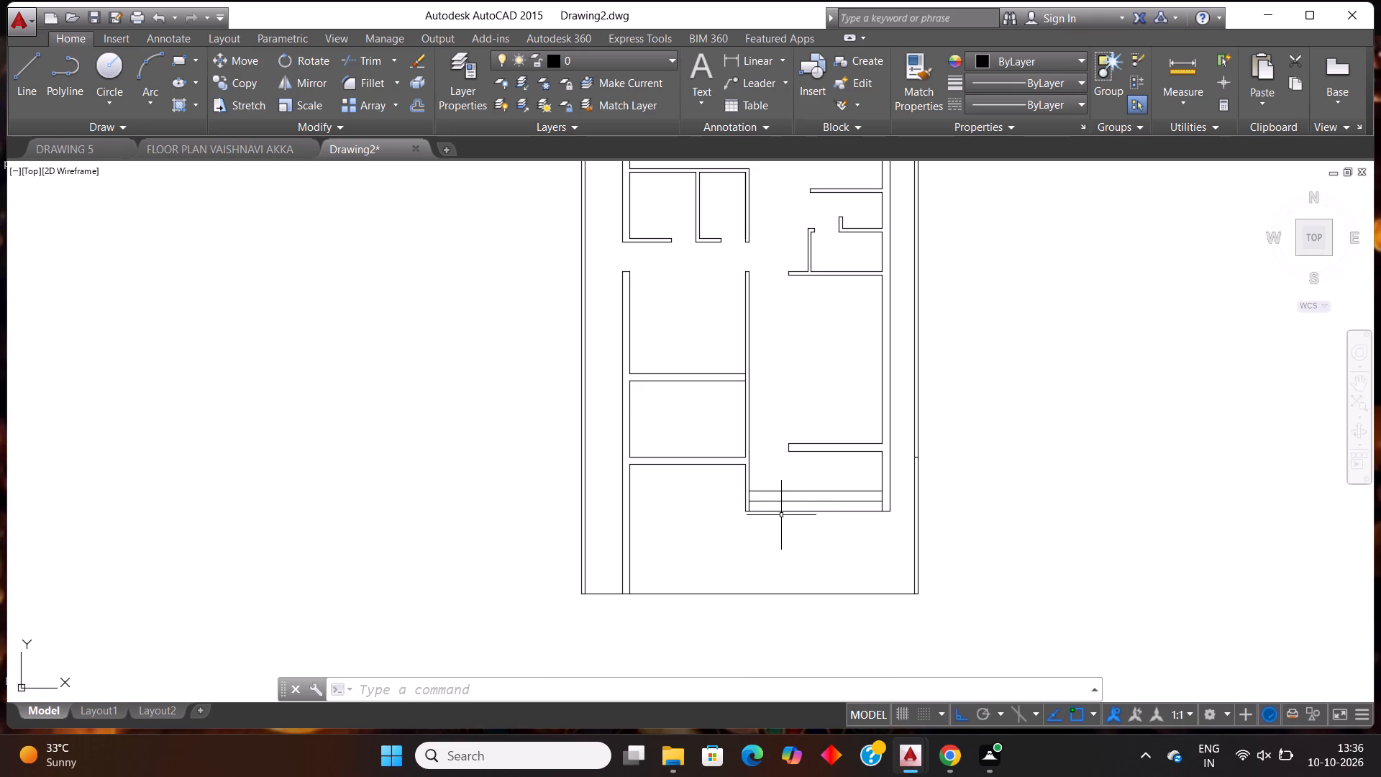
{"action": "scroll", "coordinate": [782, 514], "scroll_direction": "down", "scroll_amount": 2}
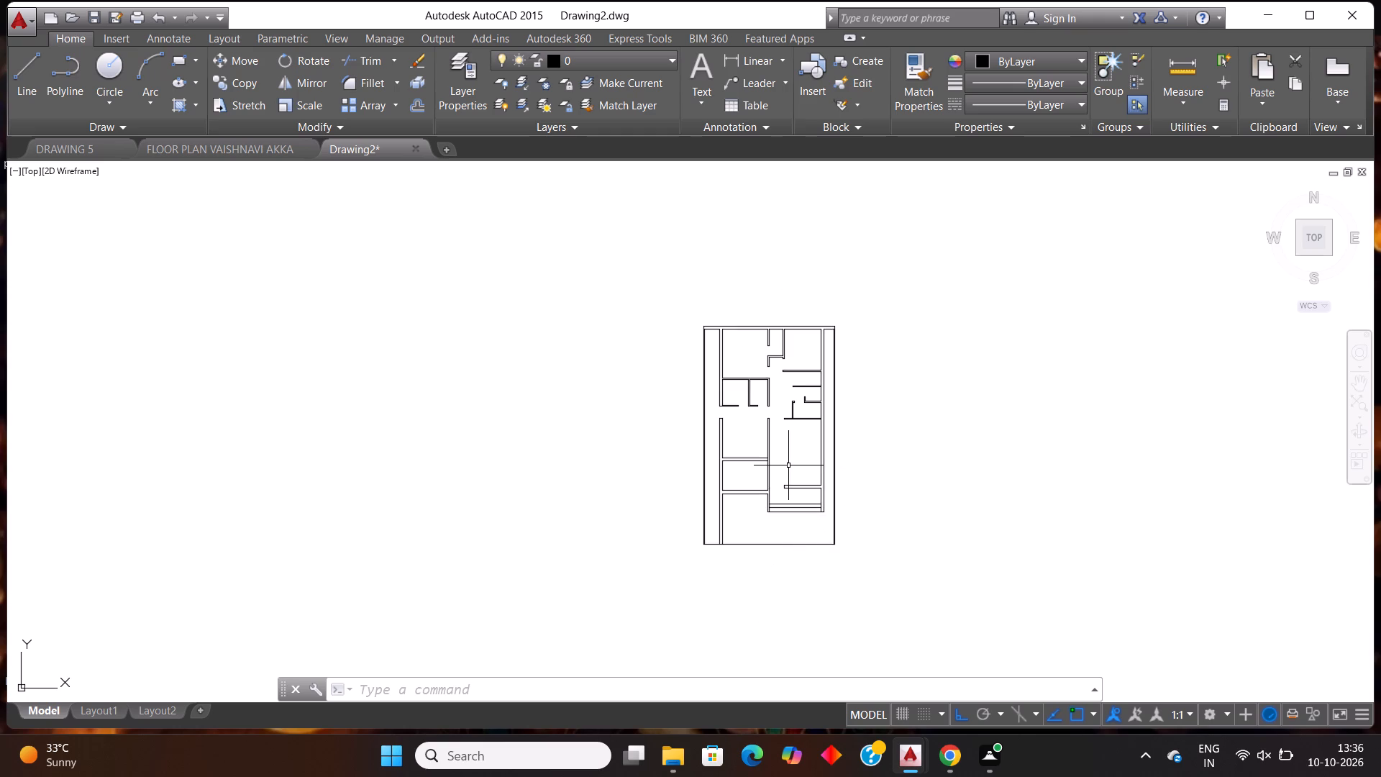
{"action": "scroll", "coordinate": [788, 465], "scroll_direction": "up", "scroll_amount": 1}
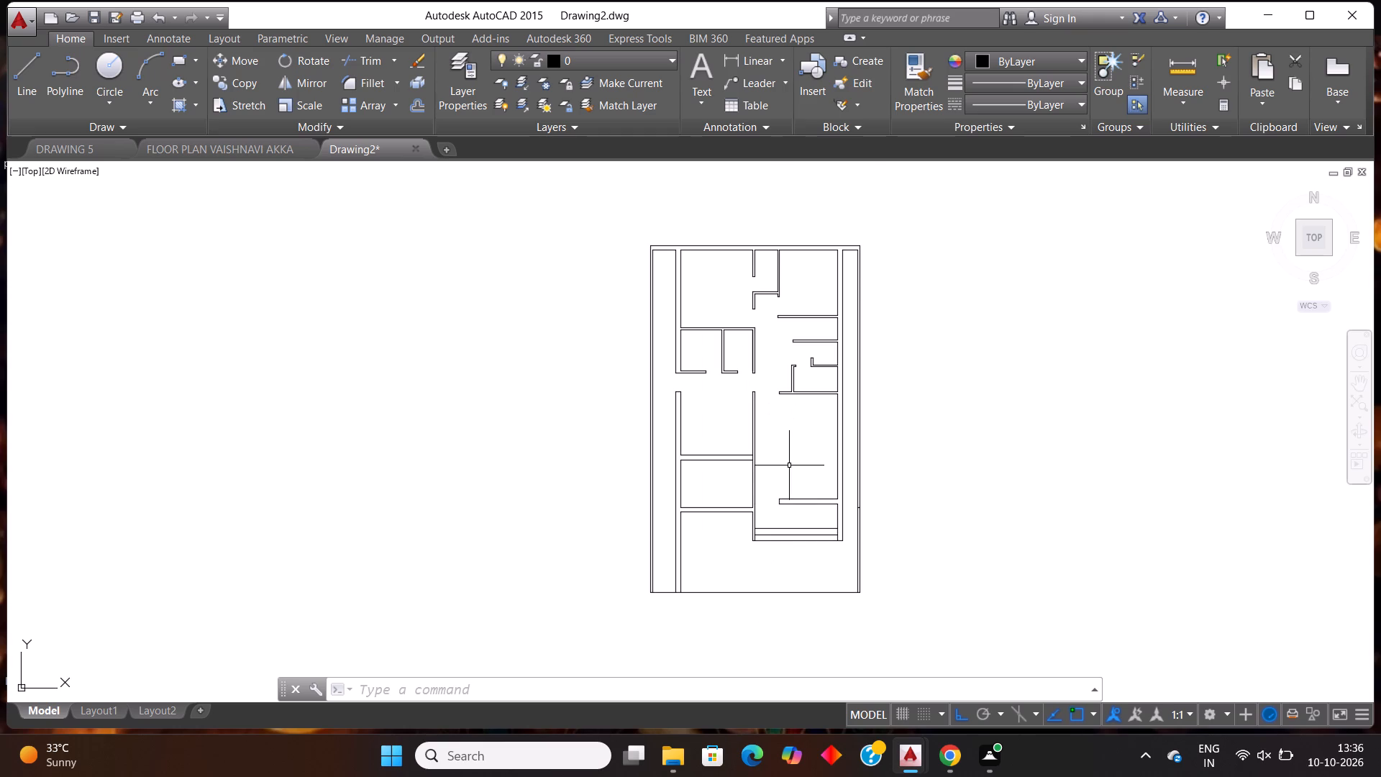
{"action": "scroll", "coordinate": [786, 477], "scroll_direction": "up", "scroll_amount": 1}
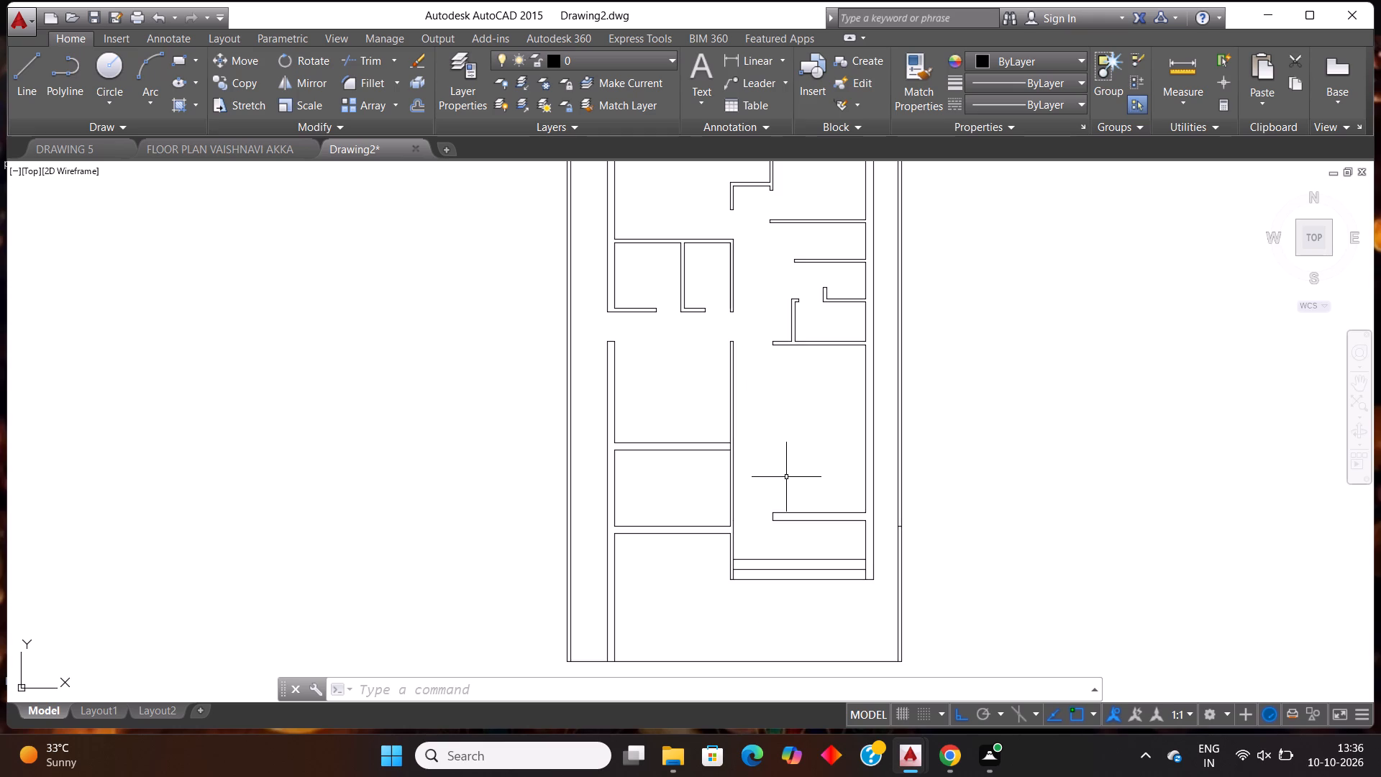
Extend the central vertical wall's left line across its junction with the lower-left room's lower wall.
{"action": "key", "text": "Escape"}
{"action": "type", "text": "ex"}
{"action": "key", "text": "Return"}
{"action": "key", "text": "Return"}
{"action": "scroll", "coordinate": [751, 519], "scroll_direction": "up", "scroll_amount": 1}
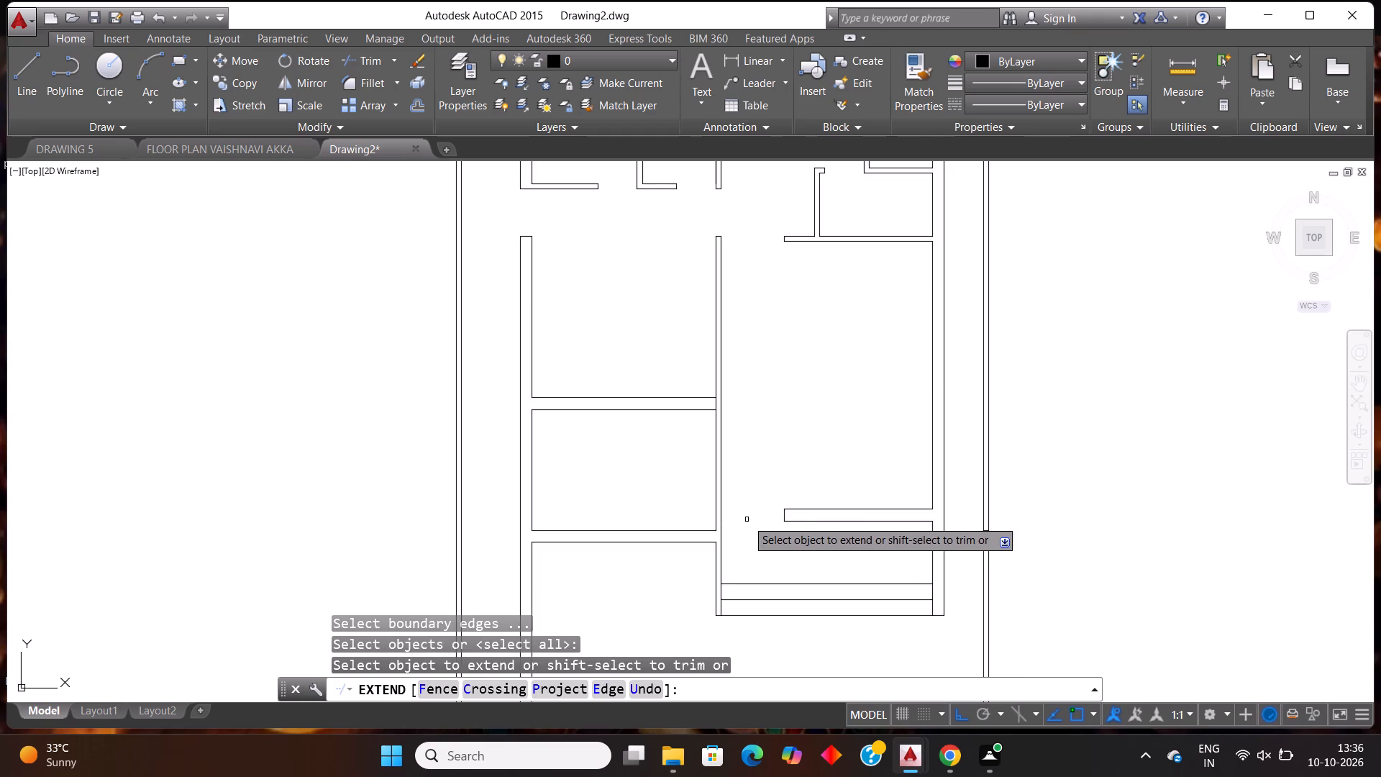
{"action": "scroll", "coordinate": [747, 519], "scroll_direction": "up", "scroll_amount": 1}
{"action": "left_click", "coordinate": [695, 533]}
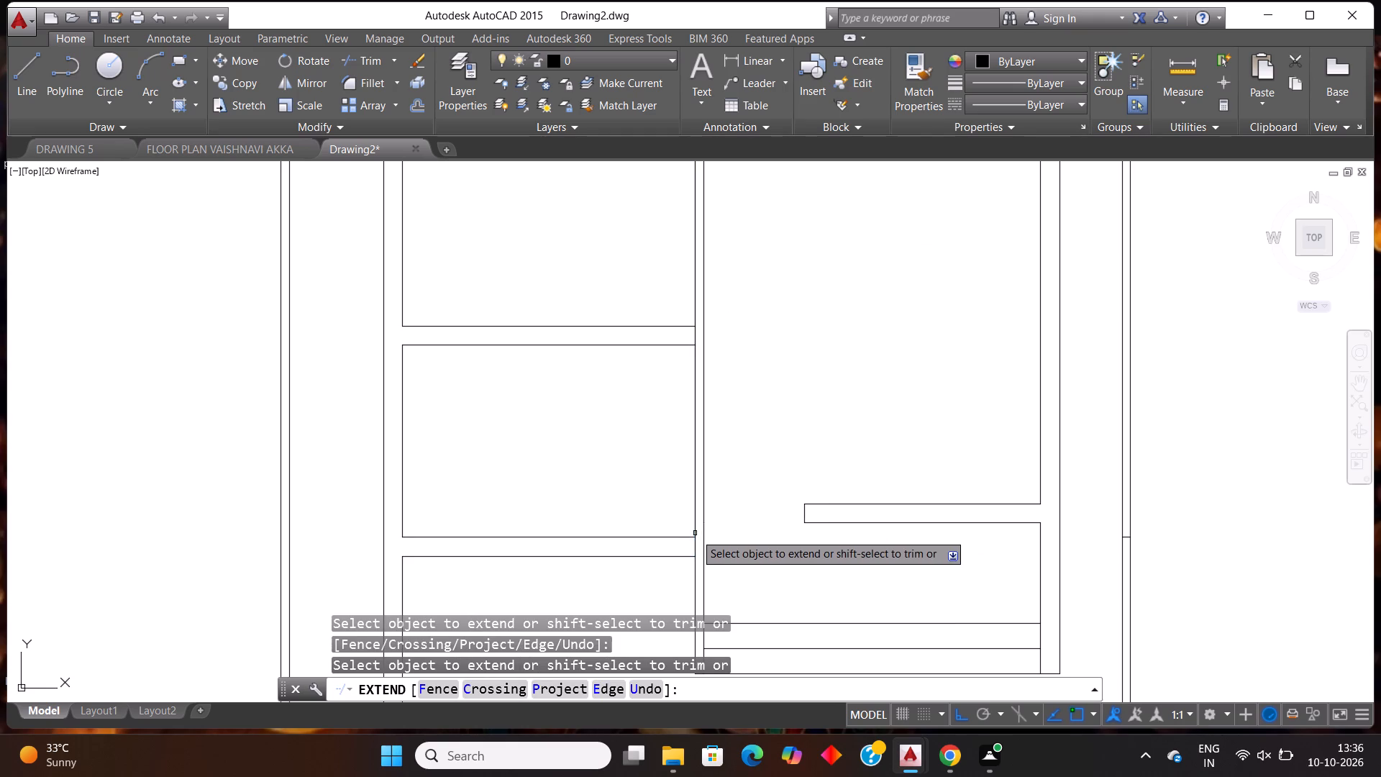
{"action": "key", "text": "Escape"}
Offset the central vertical wall's left line 3' toward the lower-left room.
{"action": "type", "text": "off"}
{"action": "key", "text": "Return"}
{"action": "key", "text": "Return"}
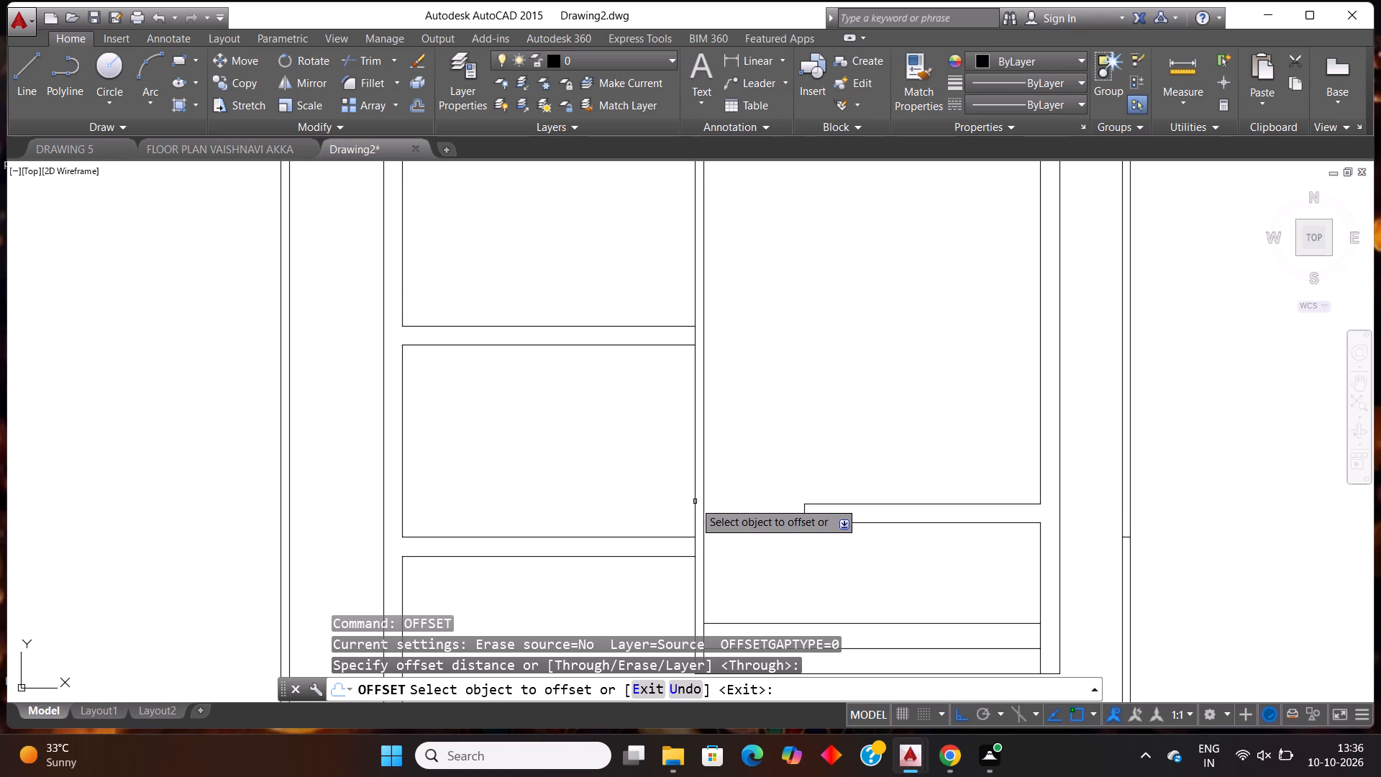
{"action": "left_click", "coordinate": [694, 497]}
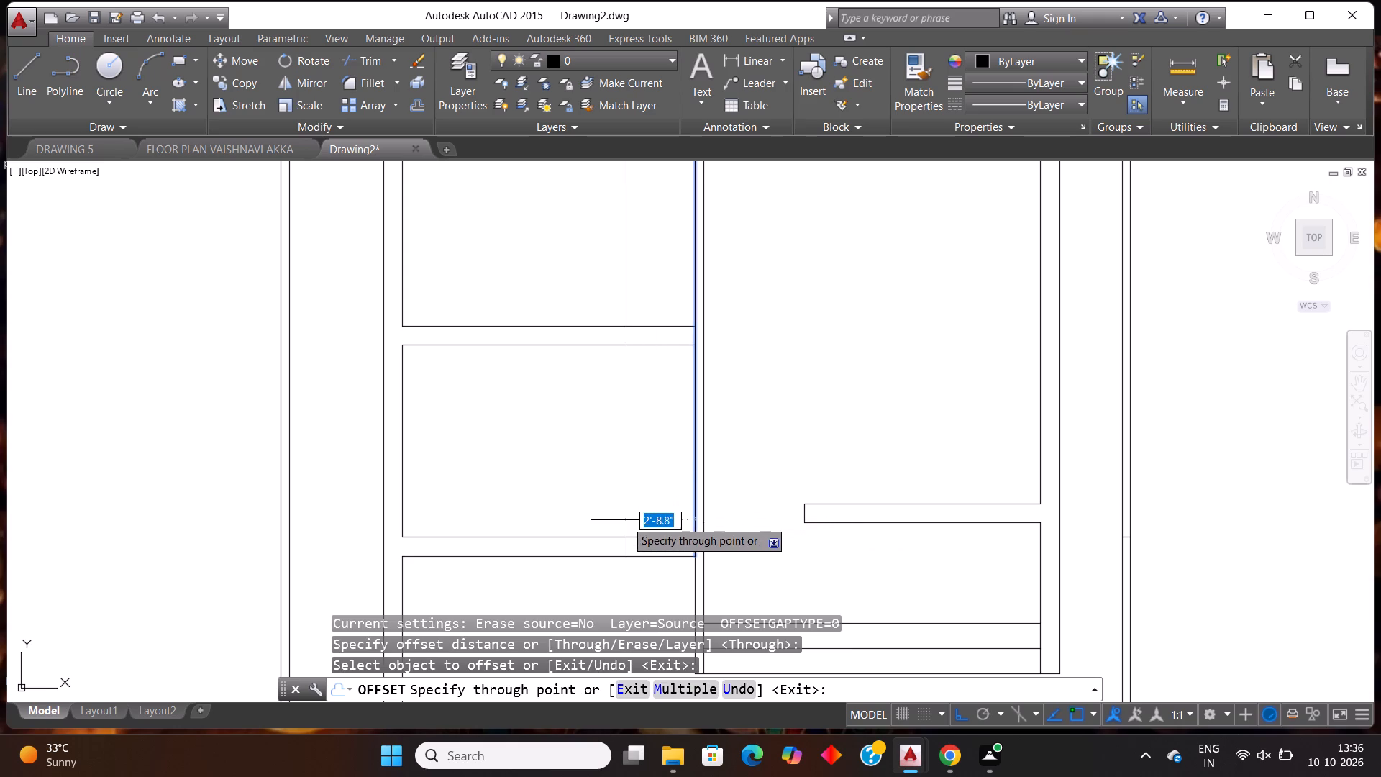
{"action": "key", "text": "3"}
{"action": "key", "text": "apostrophe"}
{"action": "key", "text": "Return"}
{"action": "key", "text": "Escape"}
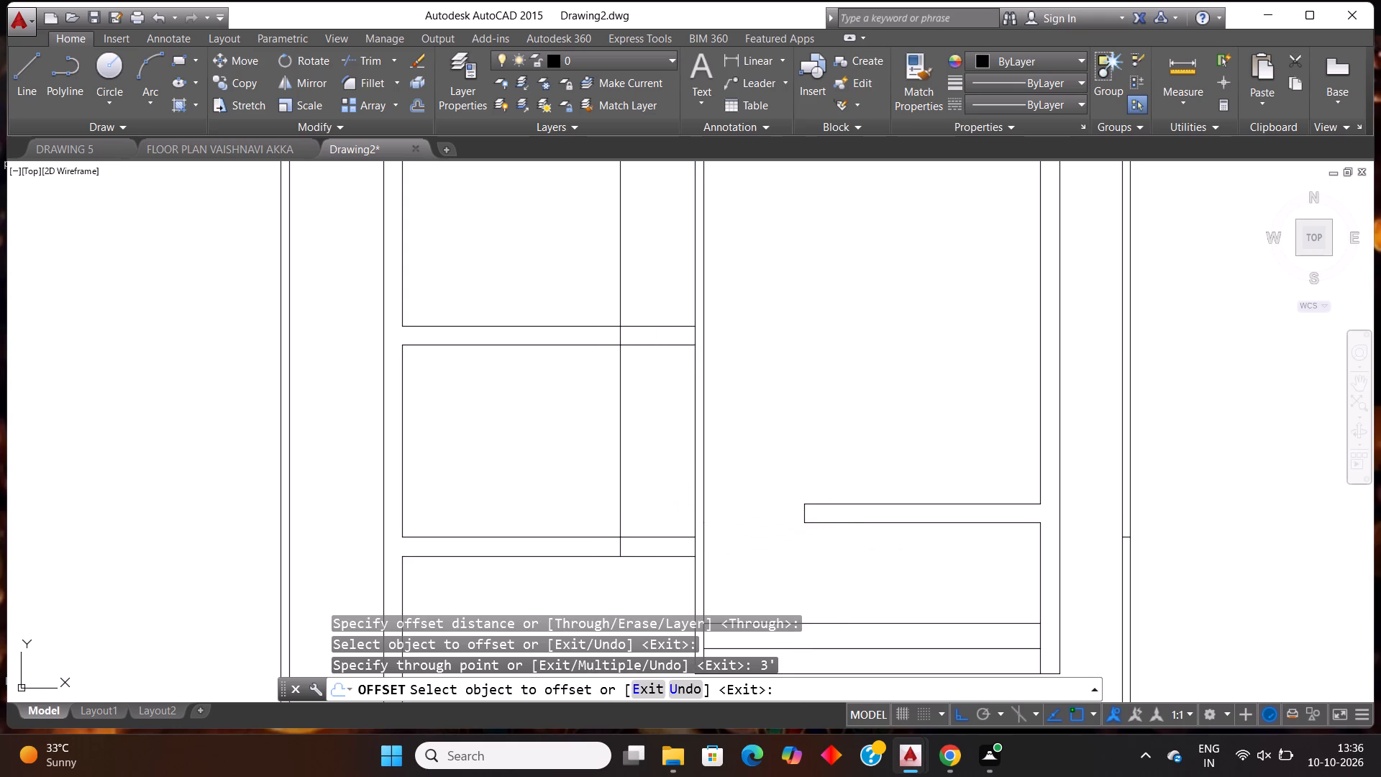
Trim both lines of the lower-left room's lower wall between the offset line and the central wall to cut an opening.
{"action": "type", "text": "tr"}
{"action": "key", "text": "Return"}
{"action": "key", "text": "Return"}
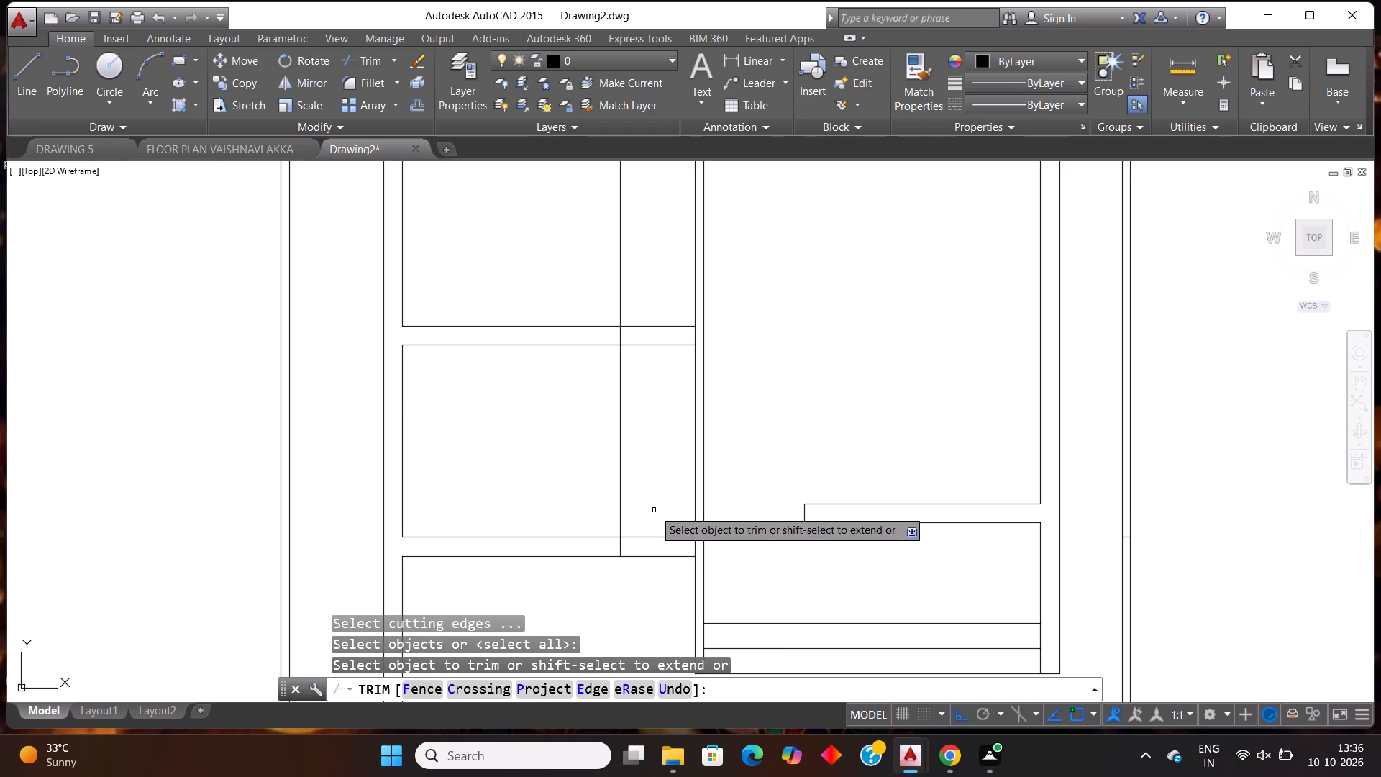
{"action": "left_click", "coordinate": [654, 509]}
{"action": "left_click", "coordinate": [637, 583]}
Trim away the offset line inside the lower-left room and in the room above it.
{"action": "left_click", "coordinate": [661, 472]}
{"action": "left_click", "coordinate": [588, 460]}
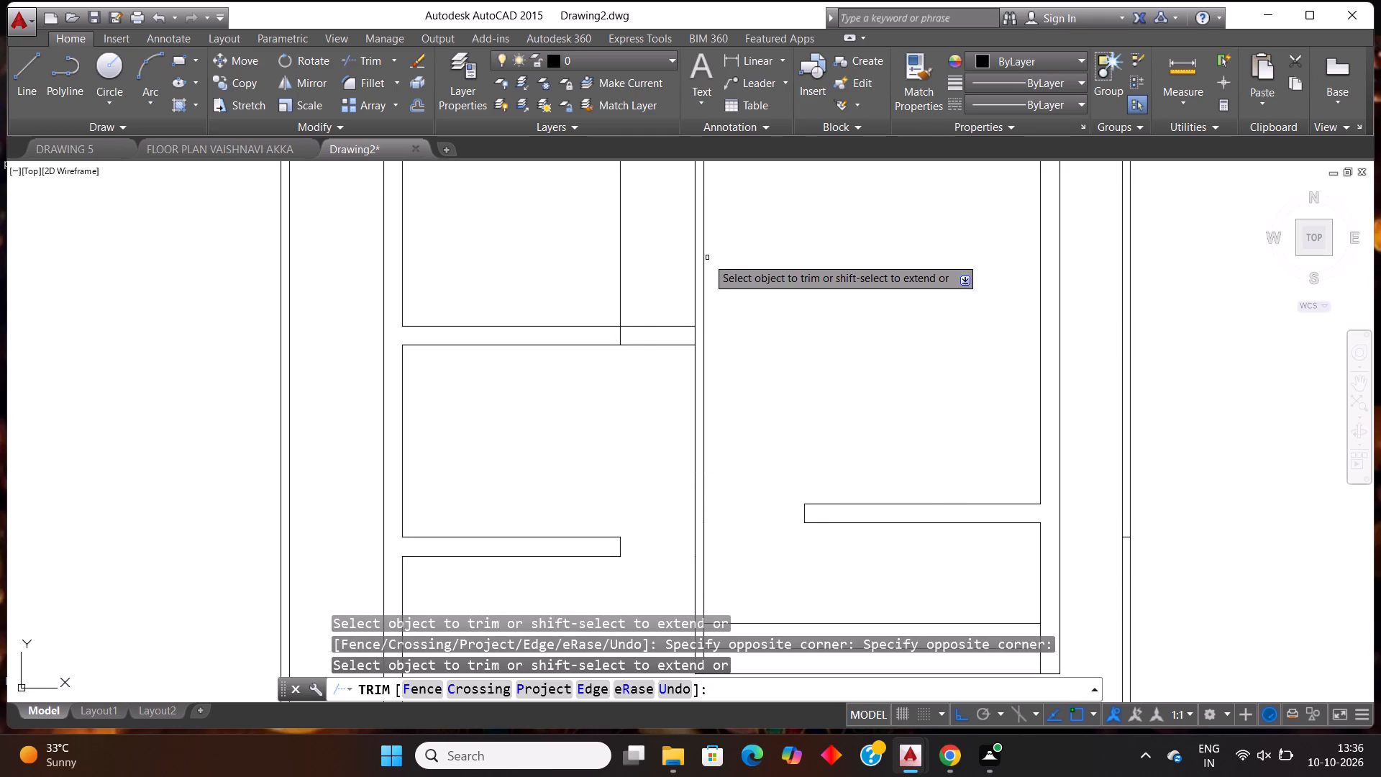
{"action": "left_click", "coordinate": [647, 241]}
{"action": "left_click", "coordinate": [551, 267]}
{"action": "scroll", "coordinate": [573, 244], "scroll_direction": "down", "scroll_amount": 2}
{"action": "scroll", "coordinate": [578, 347], "scroll_direction": "down", "scroll_amount": 2}
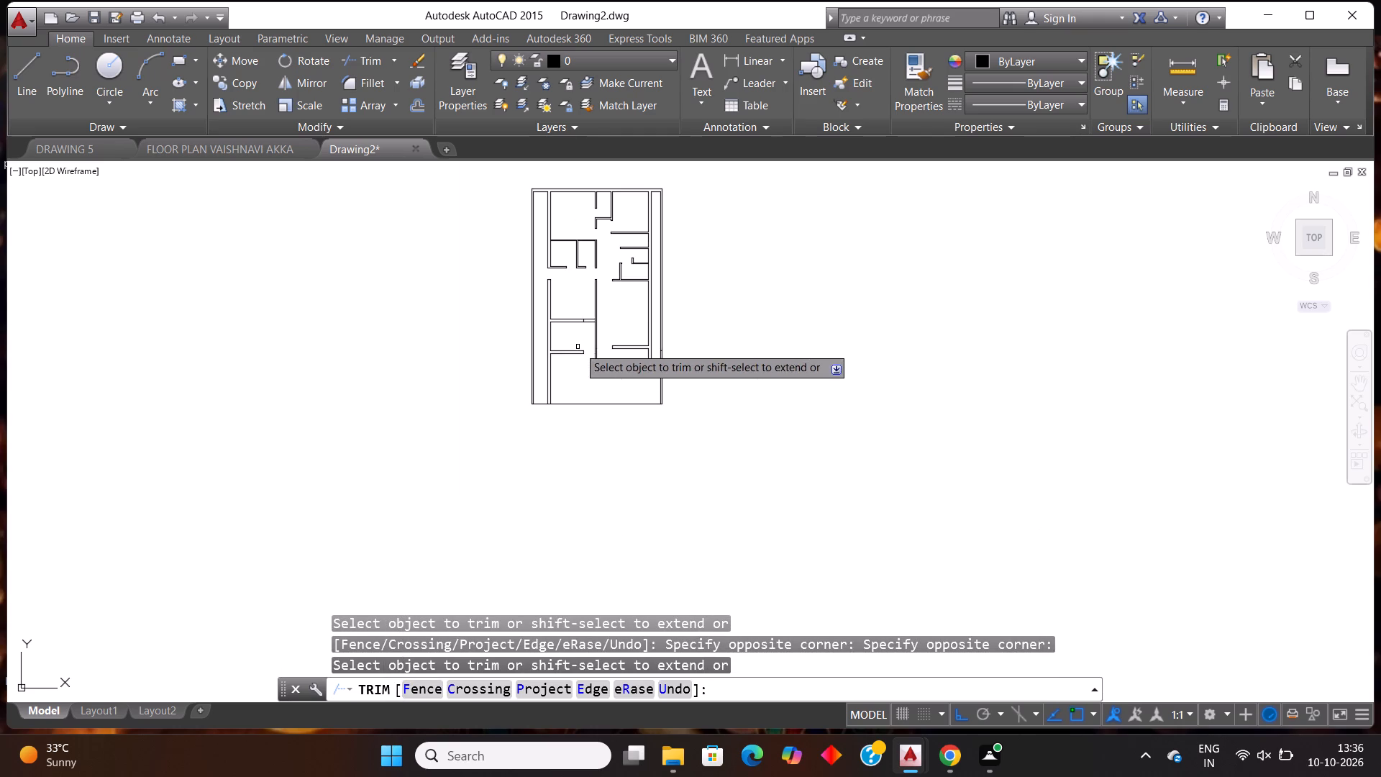
{"action": "scroll", "coordinate": [595, 209], "scroll_direction": "up", "scroll_amount": 1}
{"action": "scroll", "coordinate": [555, 363], "scroll_direction": "up", "scroll_amount": 3}
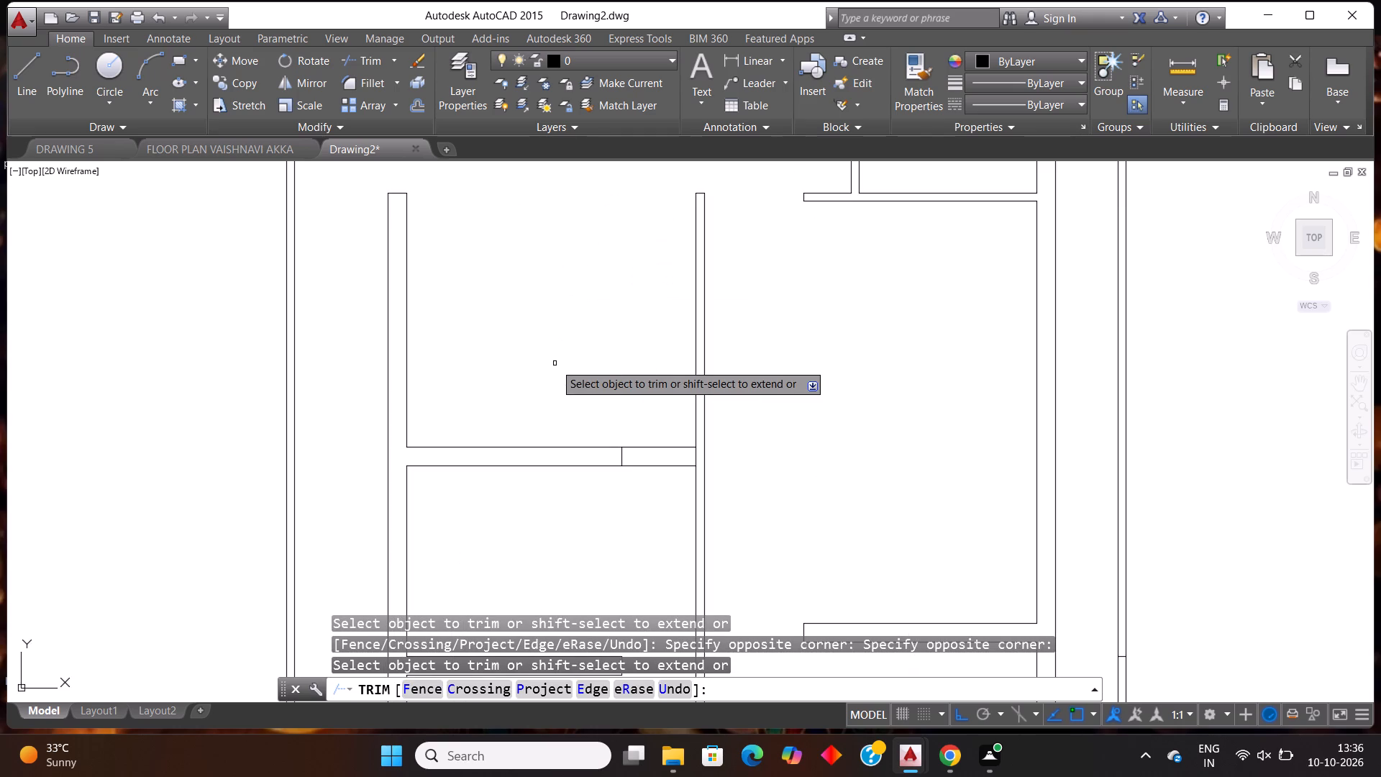
{"action": "key", "text": "Escape"}
Erase the leftover short line across the wall between the two left rooms.
{"action": "scroll", "coordinate": [574, 412], "scroll_direction": "down", "scroll_amount": 2}
{"action": "scroll", "coordinate": [585, 414], "scroll_direction": "up", "scroll_amount": 3}
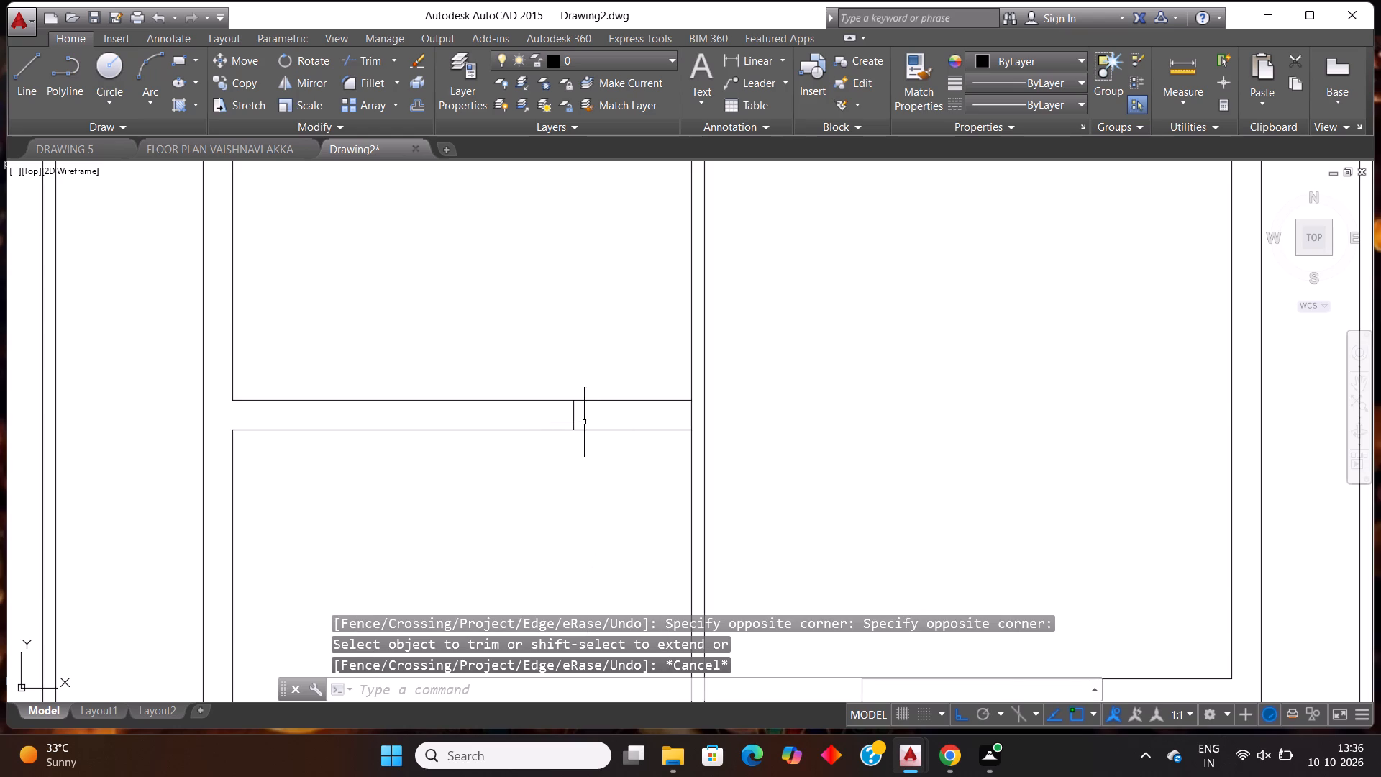
{"action": "left_click", "coordinate": [573, 419]}
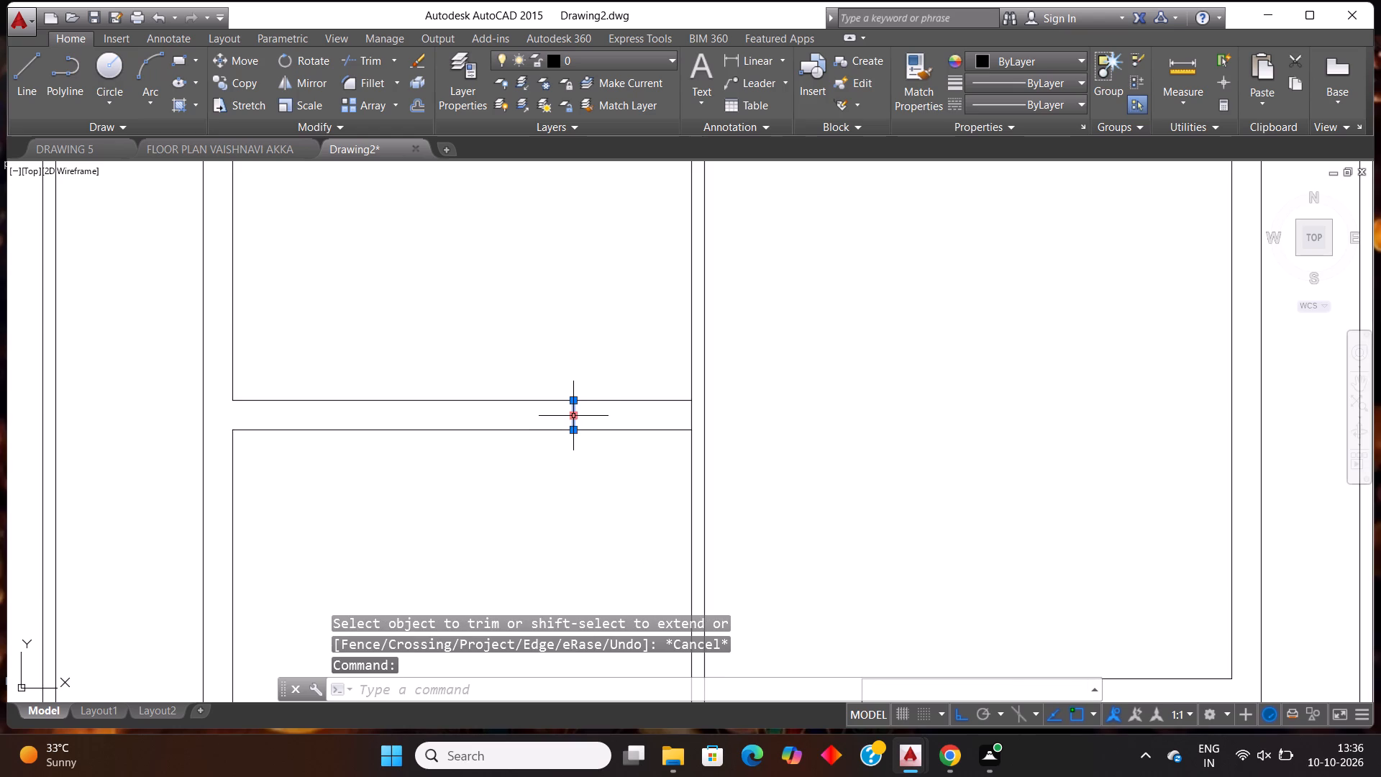
{"action": "key", "text": "Delete"}
Trim the central wall's left line where it crosses the junction with the lower-left room's upper wall.
{"action": "scroll", "coordinate": [574, 419], "scroll_direction": "down", "scroll_amount": 3}
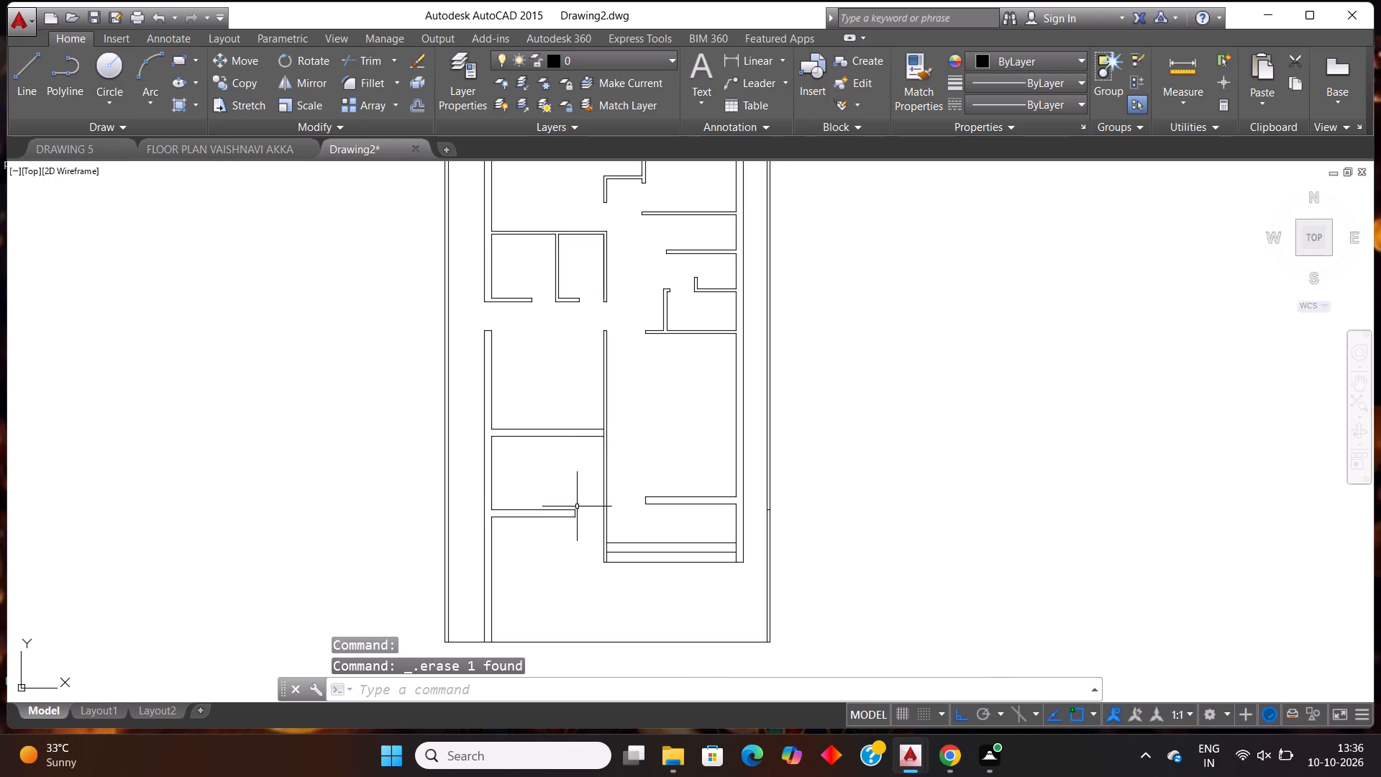
{"action": "scroll", "coordinate": [572, 550], "scroll_direction": "down", "scroll_amount": 2}
{"action": "scroll", "coordinate": [608, 468], "scroll_direction": "up", "scroll_amount": 1}
{"action": "scroll", "coordinate": [568, 564], "scroll_direction": "up", "scroll_amount": 2}
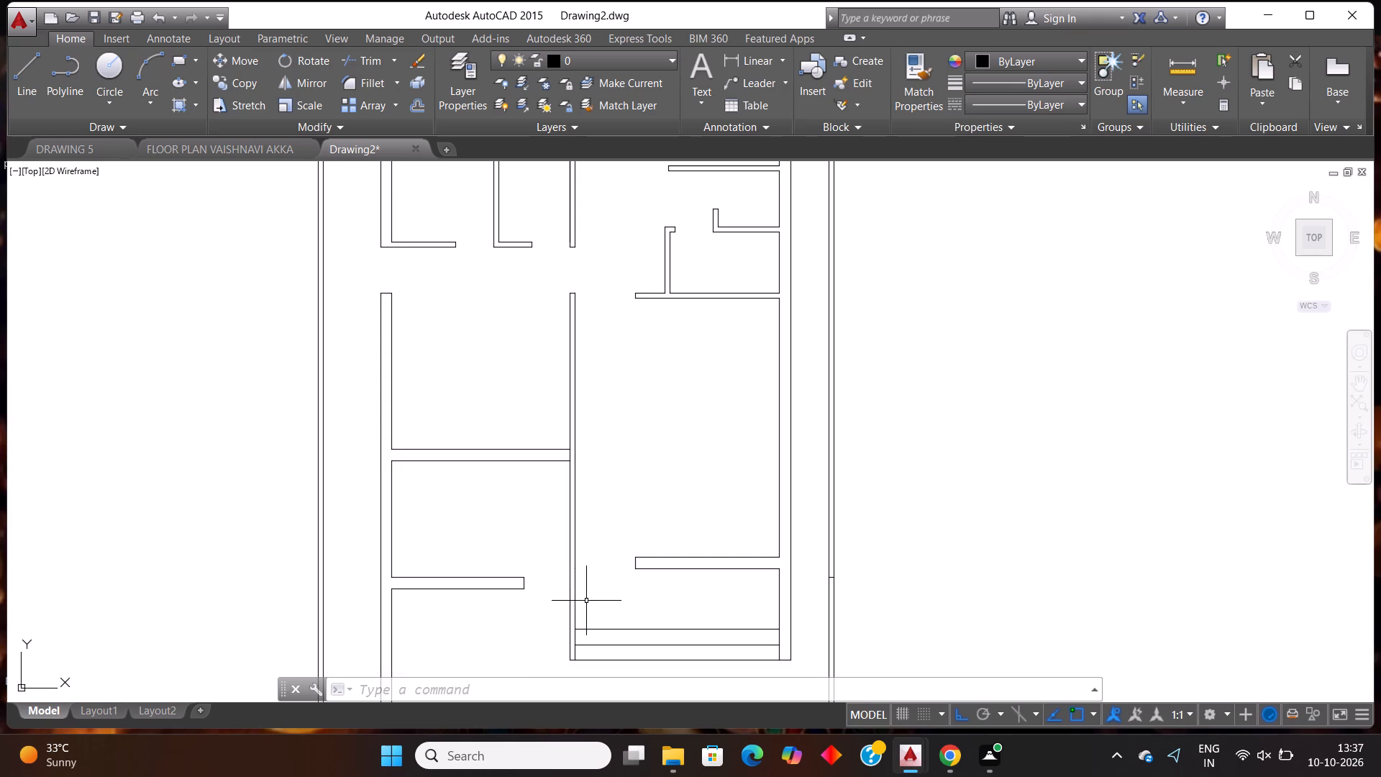
{"action": "scroll", "coordinate": [601, 605], "scroll_direction": "down", "scroll_amount": 1}
{"action": "scroll", "coordinate": [589, 542], "scroll_direction": "up", "scroll_amount": 2}
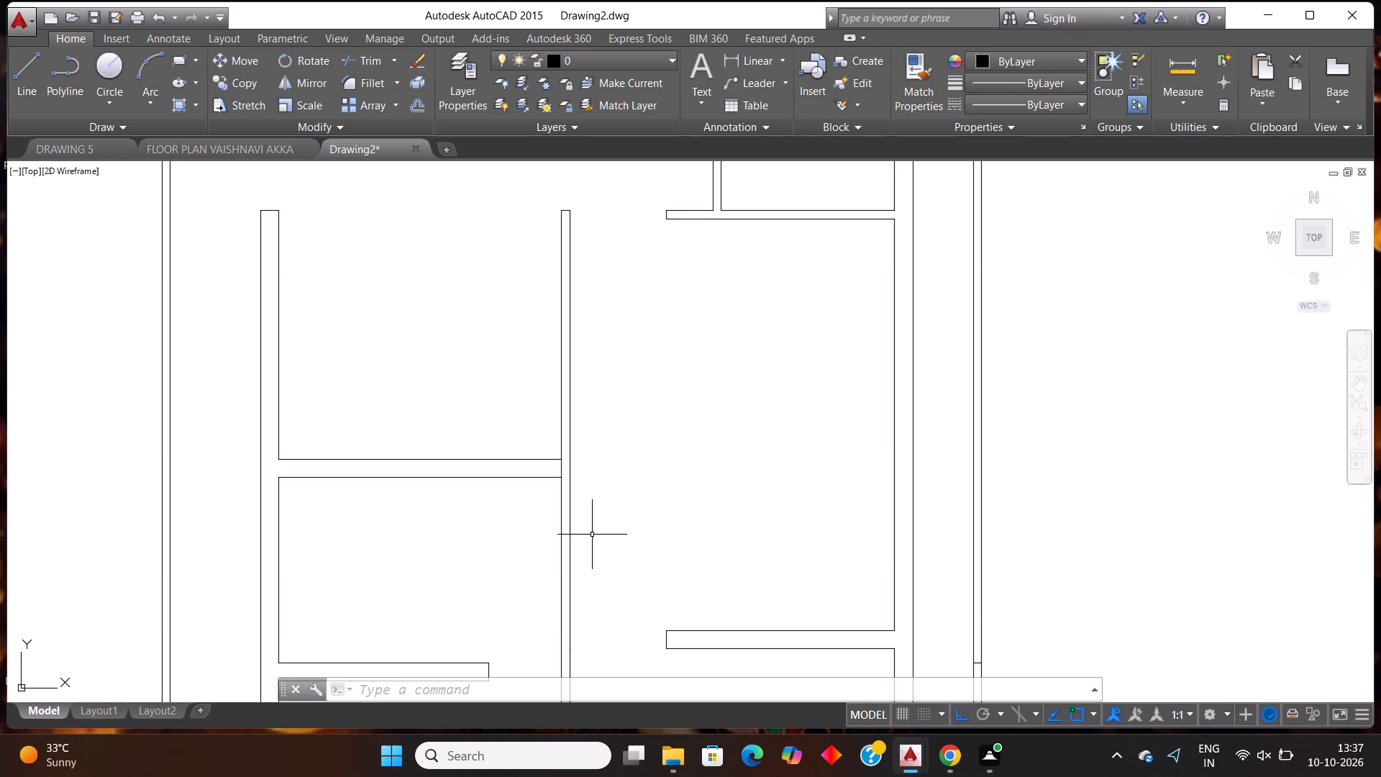
{"action": "key", "text": "Escape"}
{"action": "type", "text": "tr"}
{"action": "key", "text": "Return"}
{"action": "key", "text": "Return"}
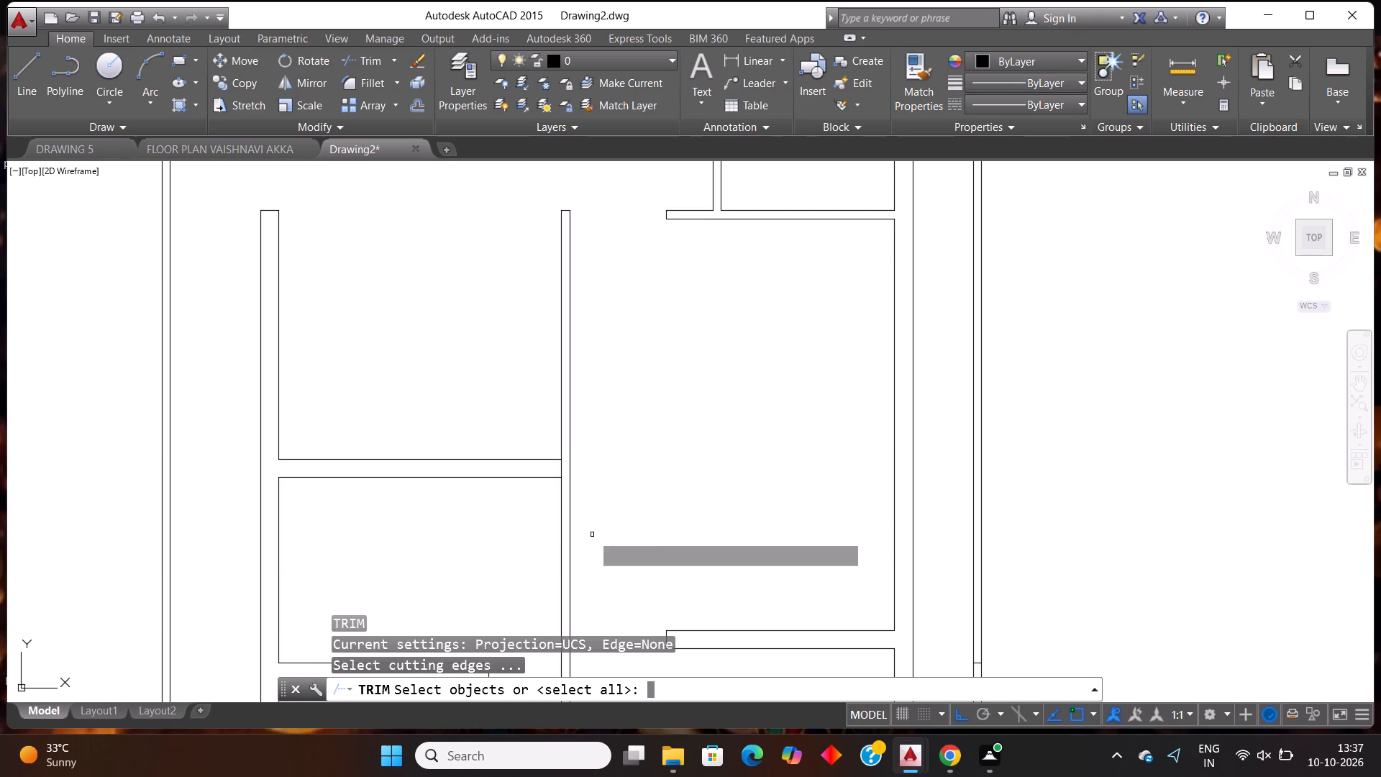
{"action": "scroll", "coordinate": [593, 535], "scroll_direction": "up", "scroll_amount": 2}
{"action": "scroll", "coordinate": [558, 466], "scroll_direction": "up", "scroll_amount": 1}
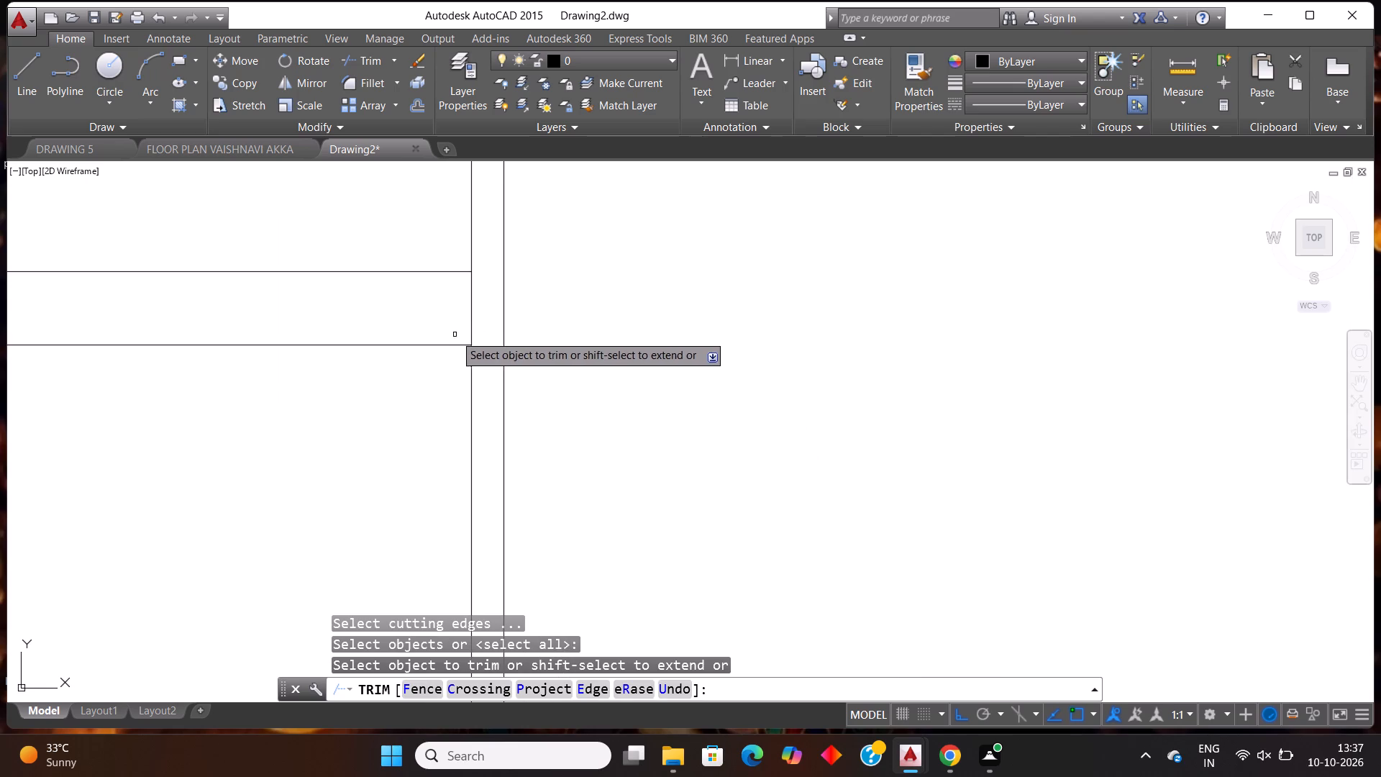
{"action": "left_click", "coordinate": [452, 314]}
{"action": "left_click", "coordinate": [485, 303]}
{"action": "scroll", "coordinate": [473, 319], "scroll_direction": "down", "scroll_amount": 4}
{"action": "scroll", "coordinate": [566, 393], "scroll_direction": "down", "scroll_amount": 3}
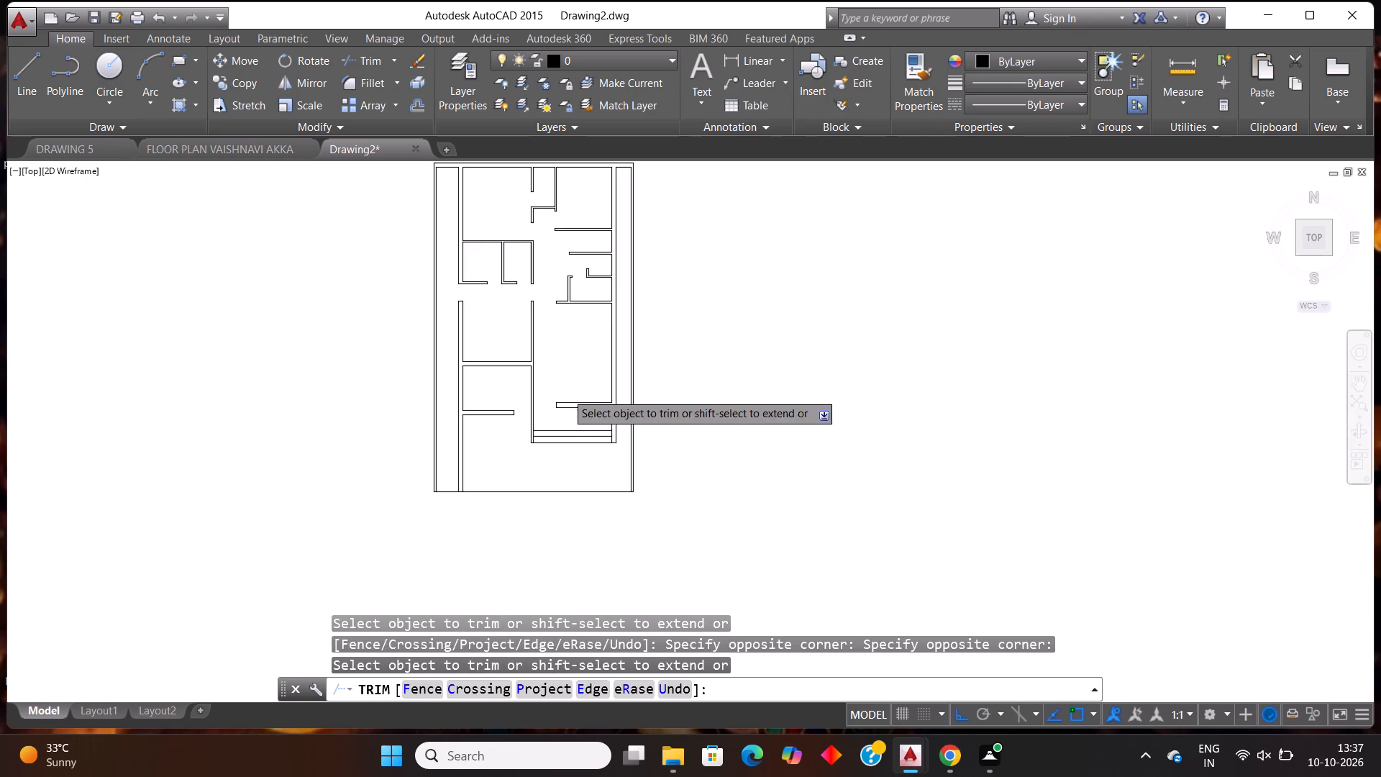
{"action": "scroll", "coordinate": [543, 248], "scroll_direction": "down", "scroll_amount": 2}
{"action": "scroll", "coordinate": [544, 189], "scroll_direction": "up", "scroll_amount": 2}
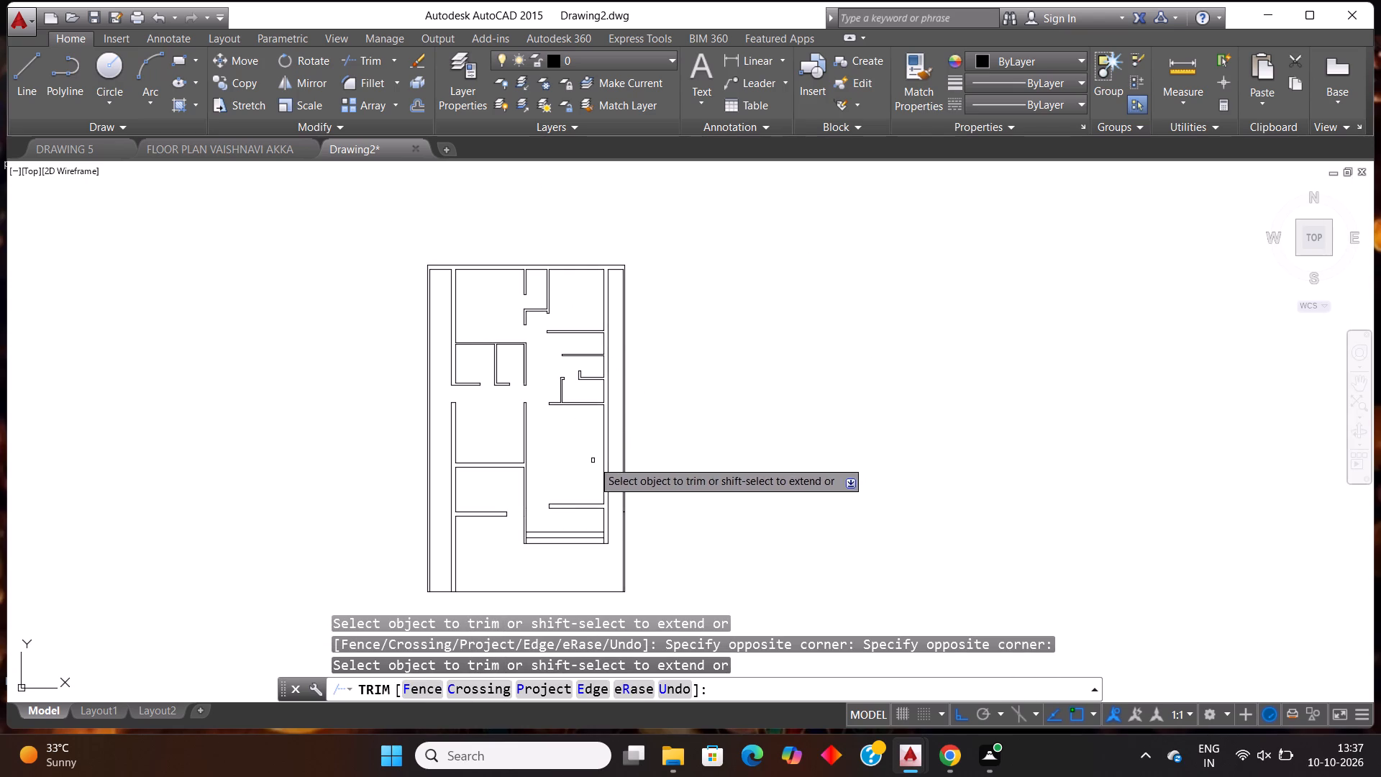
{"action": "scroll", "coordinate": [507, 498], "scroll_direction": "up", "scroll_amount": 1}
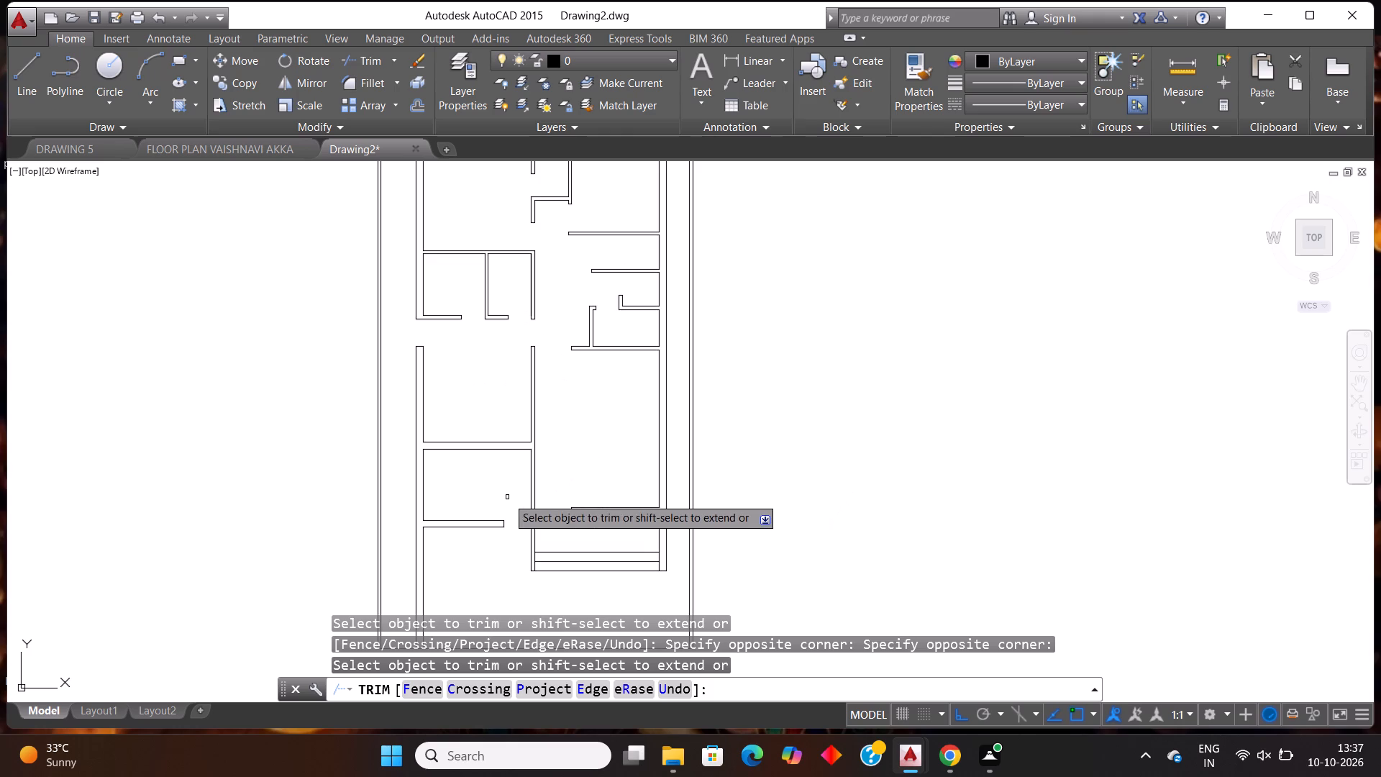
{"action": "scroll", "coordinate": [507, 495], "scroll_direction": "down", "scroll_amount": 1}
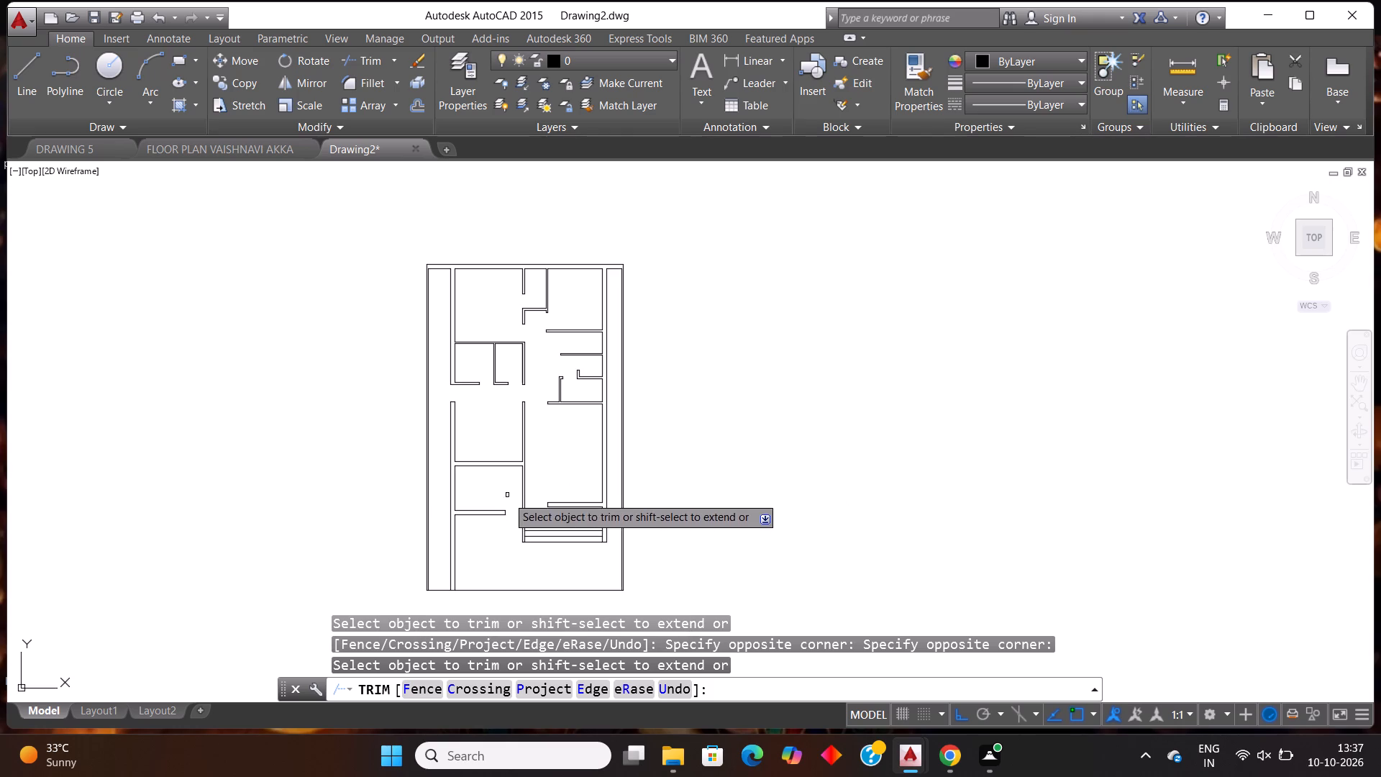
{"action": "key", "text": "Escape"}
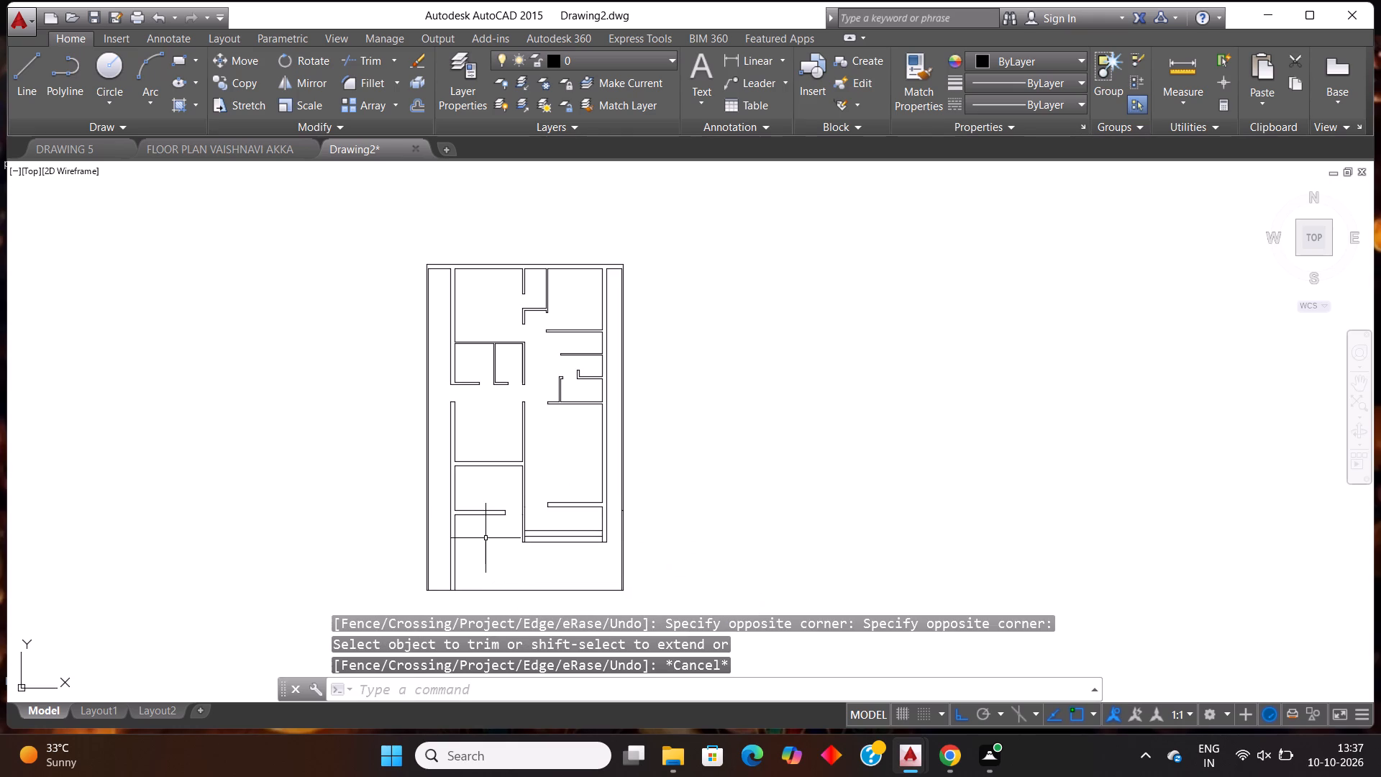
Offset the inner left wall line of the lower-left room 3' into the room.
{"action": "type", "text": "off"}
{"action": "key", "text": "Return"}
{"action": "key", "text": "Return"}
{"action": "scroll", "coordinate": [486, 538], "scroll_direction": "up", "scroll_amount": 1}
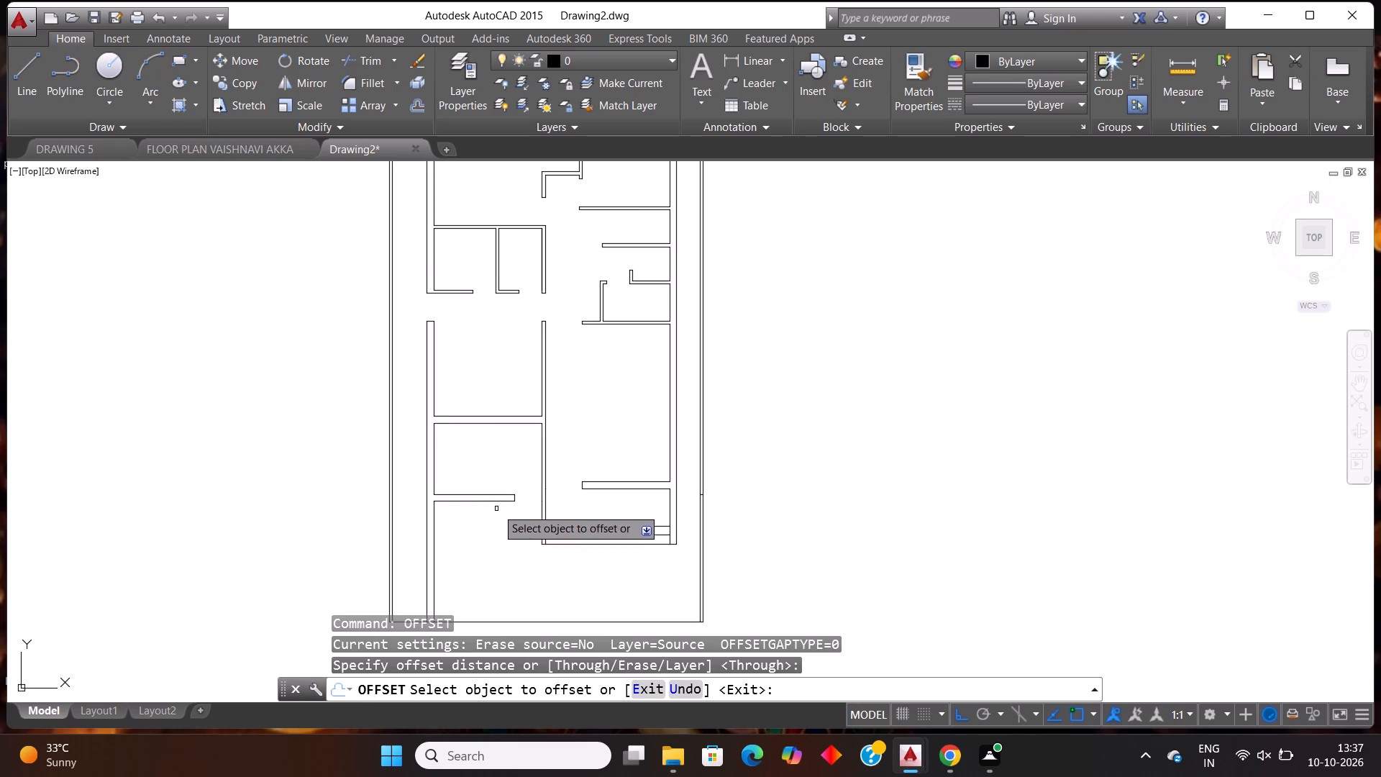
{"action": "scroll", "coordinate": [491, 511], "scroll_direction": "up", "scroll_amount": 1}
{"action": "left_click", "coordinate": [397, 432]}
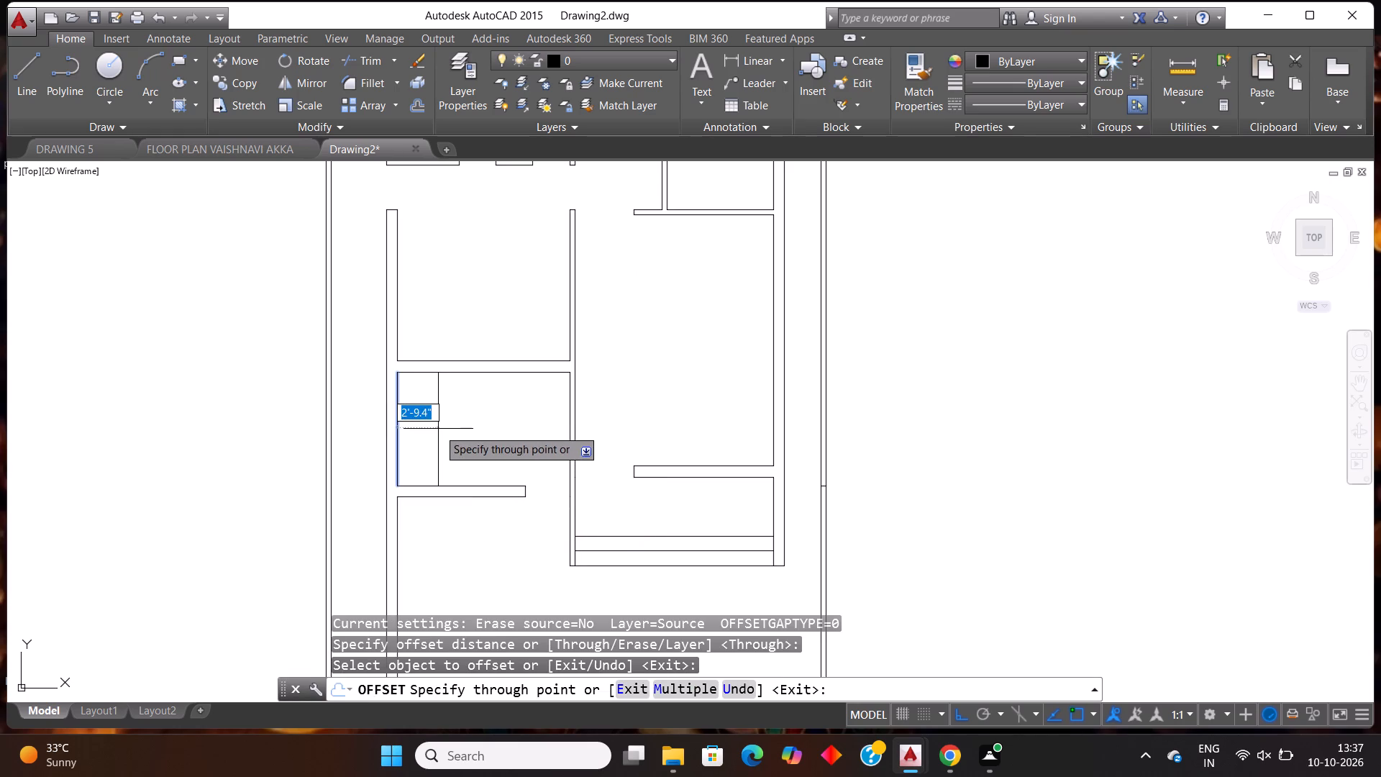
{"action": "type", "text": "3'"}
{"action": "key", "text": "Return"}
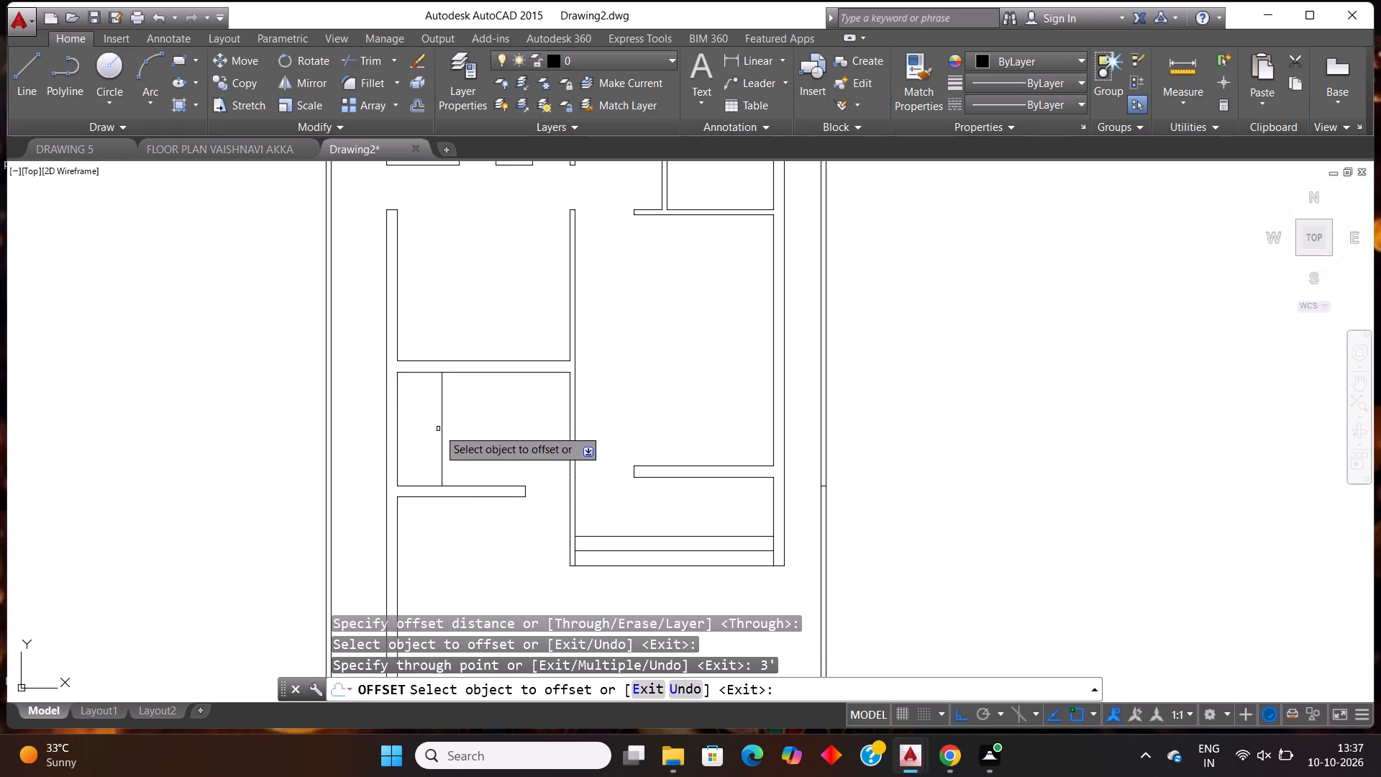
{"action": "scroll", "coordinate": [438, 429], "scroll_direction": "down", "scroll_amount": 1}
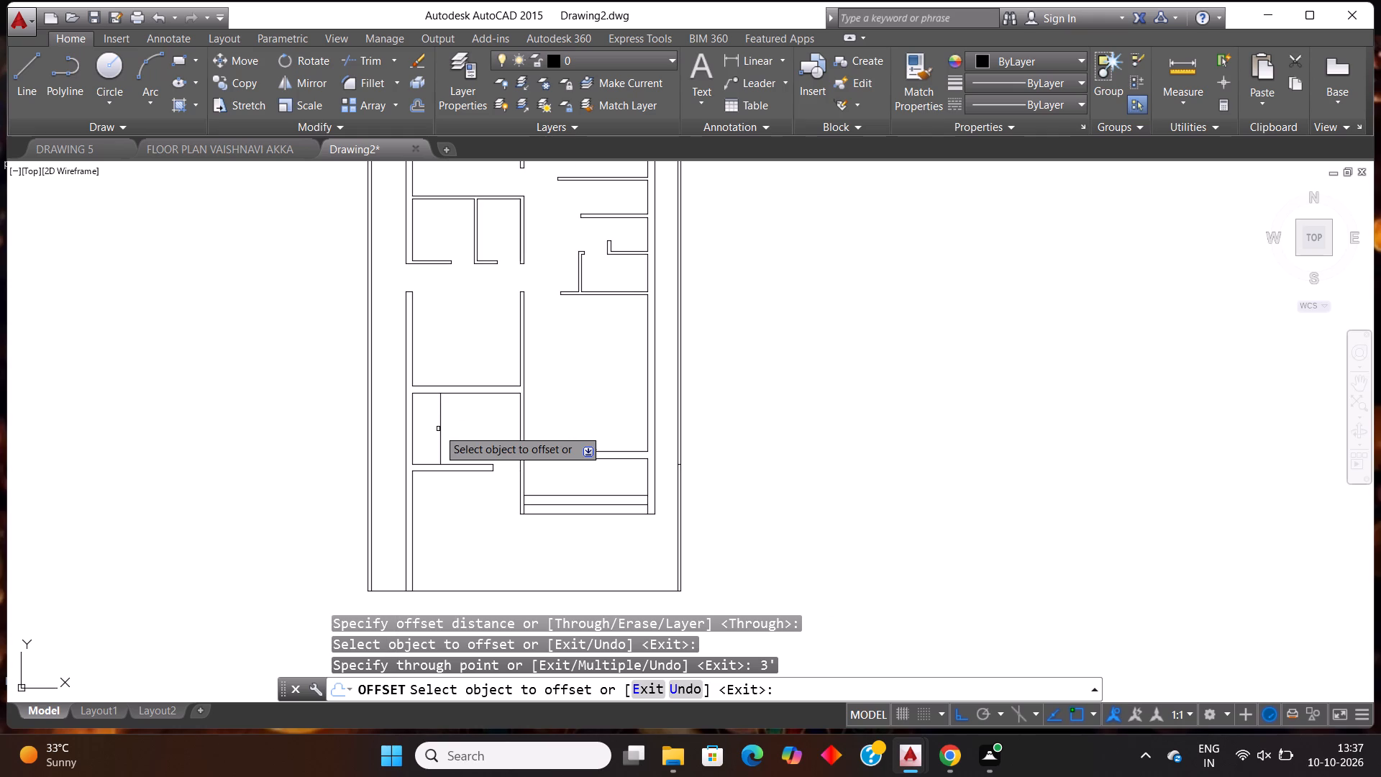
{"action": "key", "text": "Escape"}
Measure the lower-left room's inner left wall between its upper and lower walls with a linear dimension.
{"action": "scroll", "coordinate": [438, 428], "scroll_direction": "up", "scroll_amount": 1}
{"action": "left_click", "coordinate": [731, 62]}
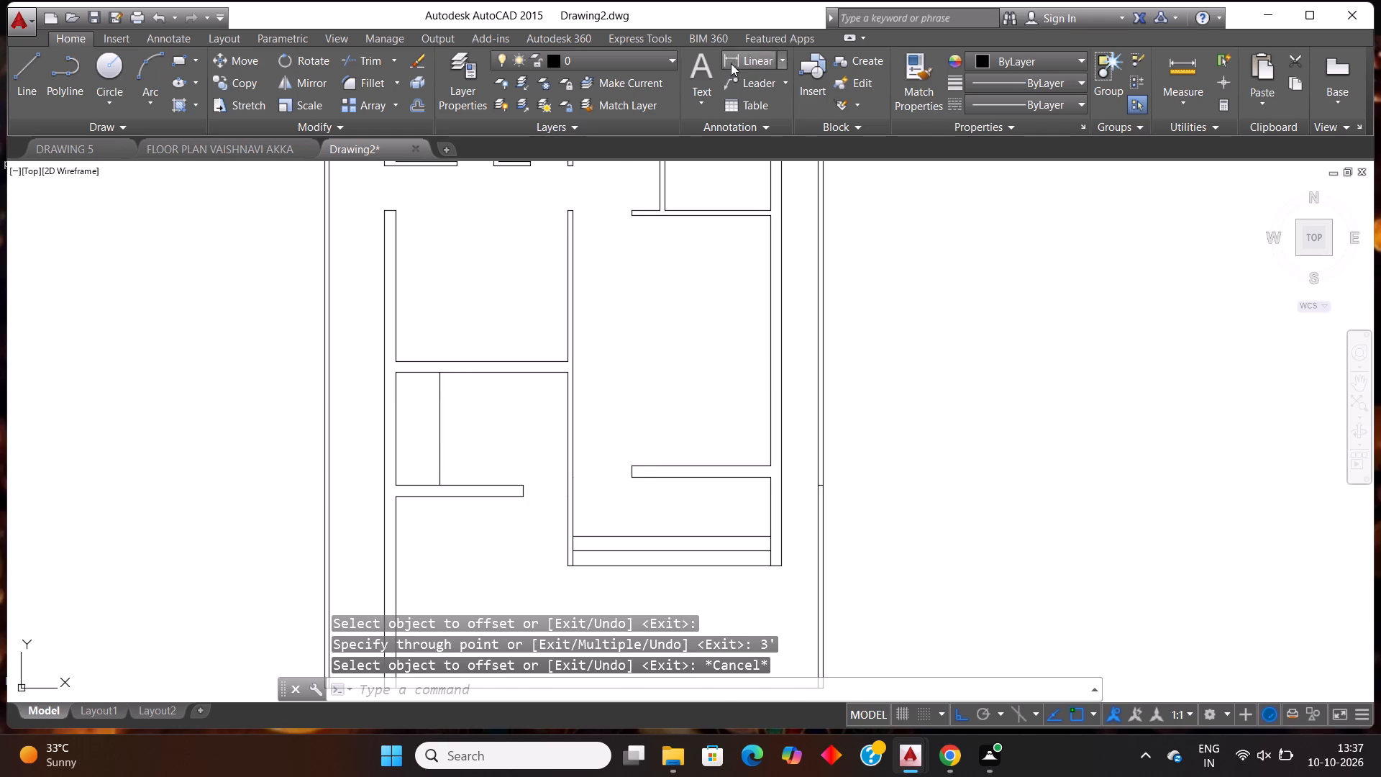
{"action": "left_click", "coordinate": [398, 375]}
{"action": "left_click", "coordinate": [401, 484]}
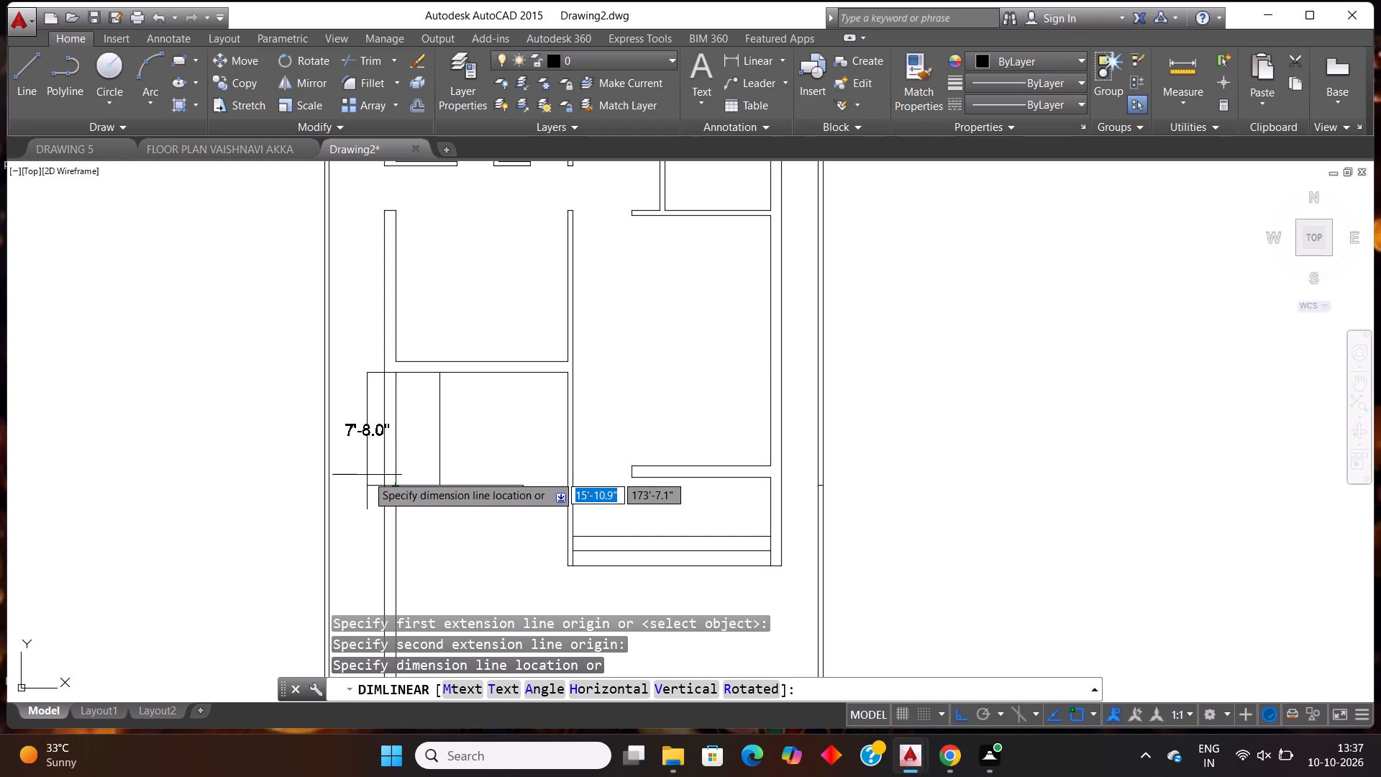
{"action": "key", "text": "Escape"}
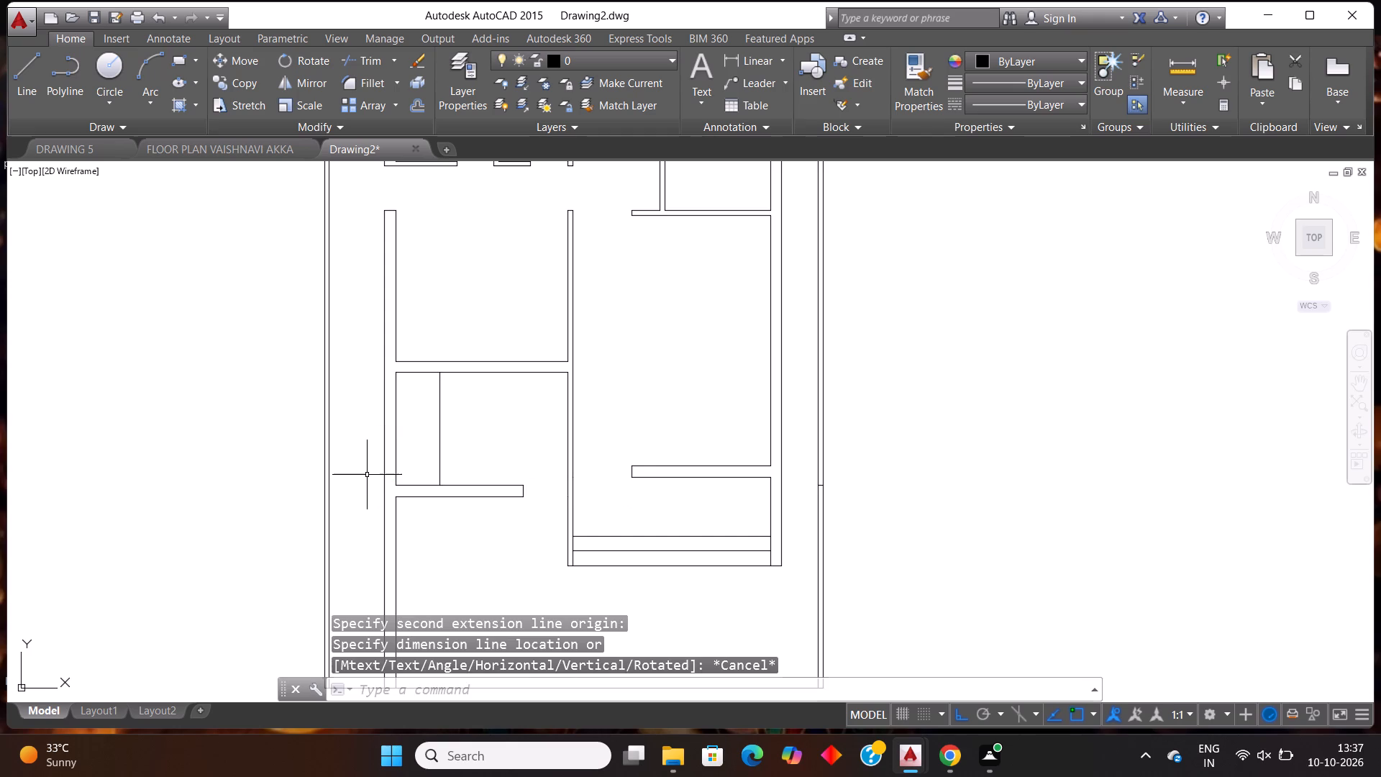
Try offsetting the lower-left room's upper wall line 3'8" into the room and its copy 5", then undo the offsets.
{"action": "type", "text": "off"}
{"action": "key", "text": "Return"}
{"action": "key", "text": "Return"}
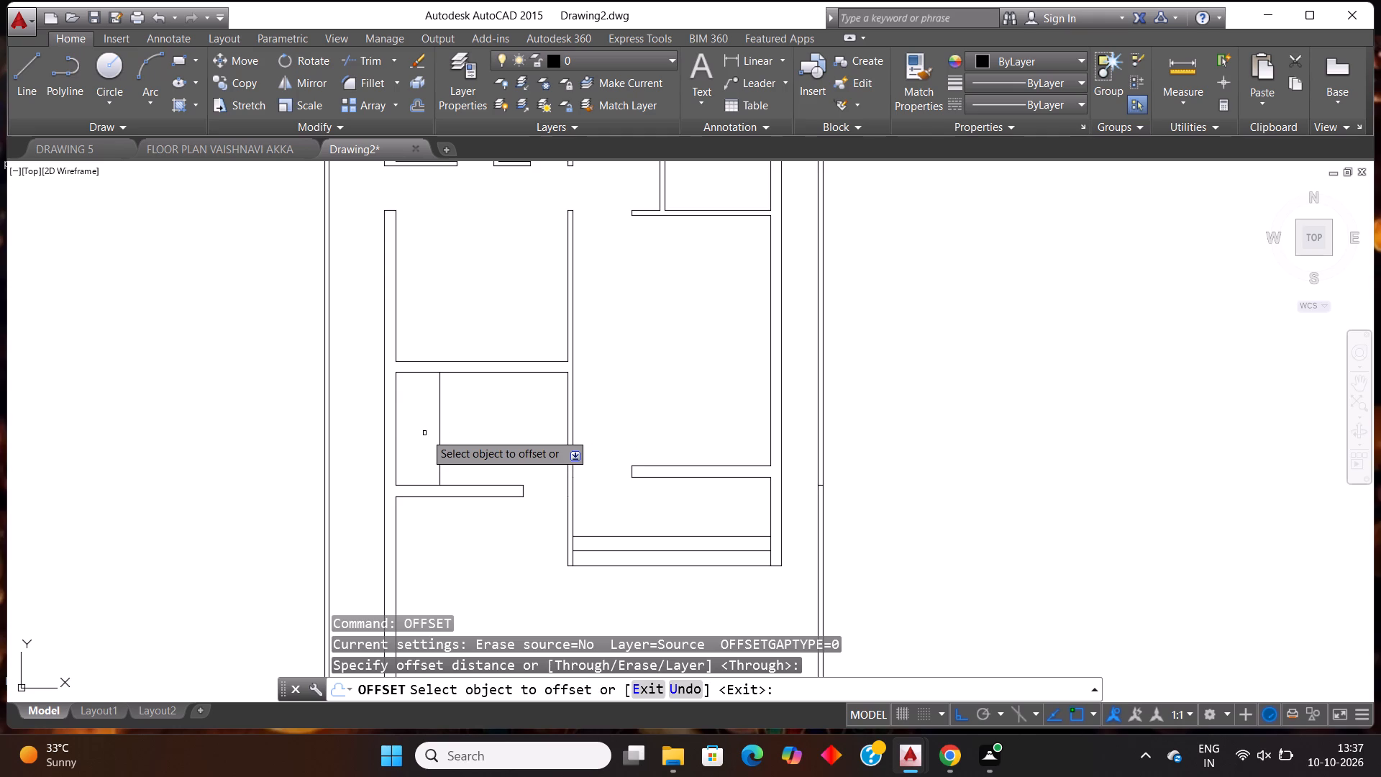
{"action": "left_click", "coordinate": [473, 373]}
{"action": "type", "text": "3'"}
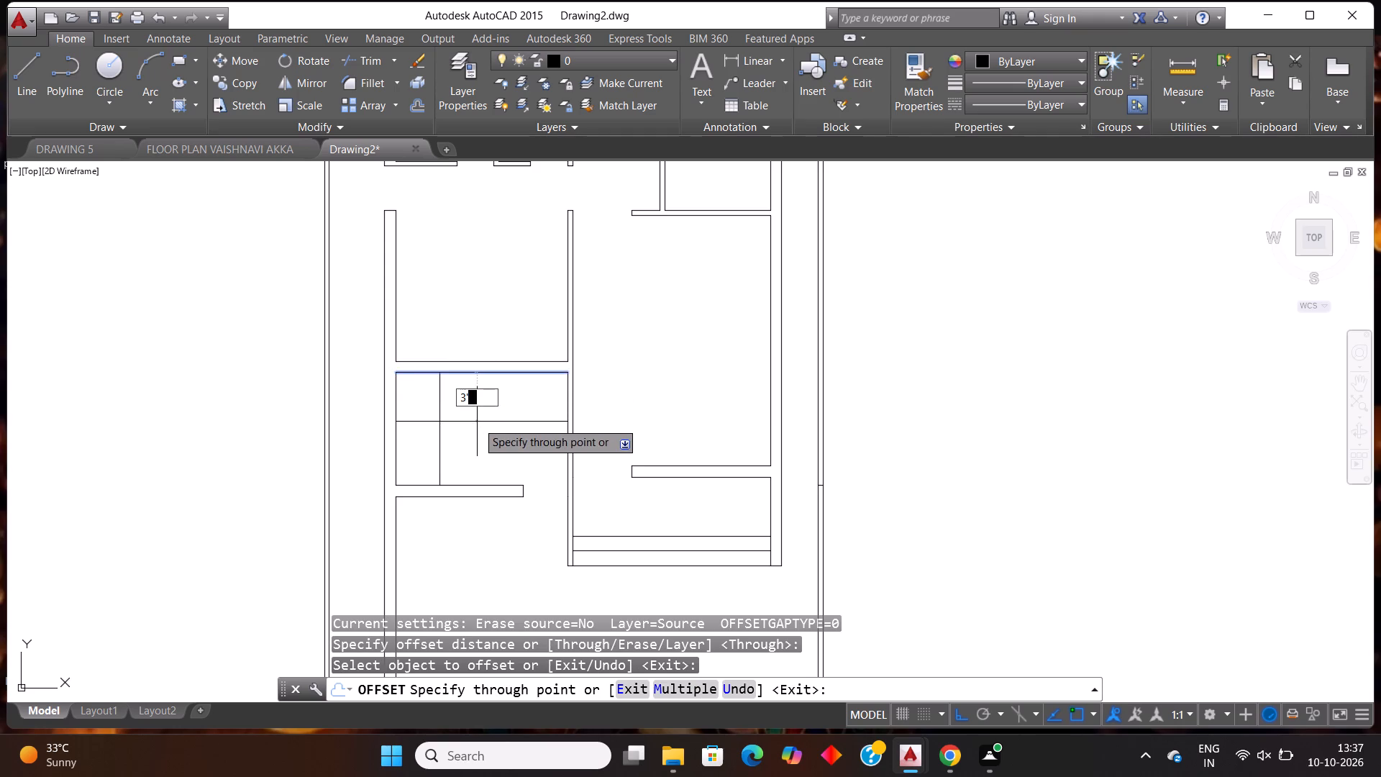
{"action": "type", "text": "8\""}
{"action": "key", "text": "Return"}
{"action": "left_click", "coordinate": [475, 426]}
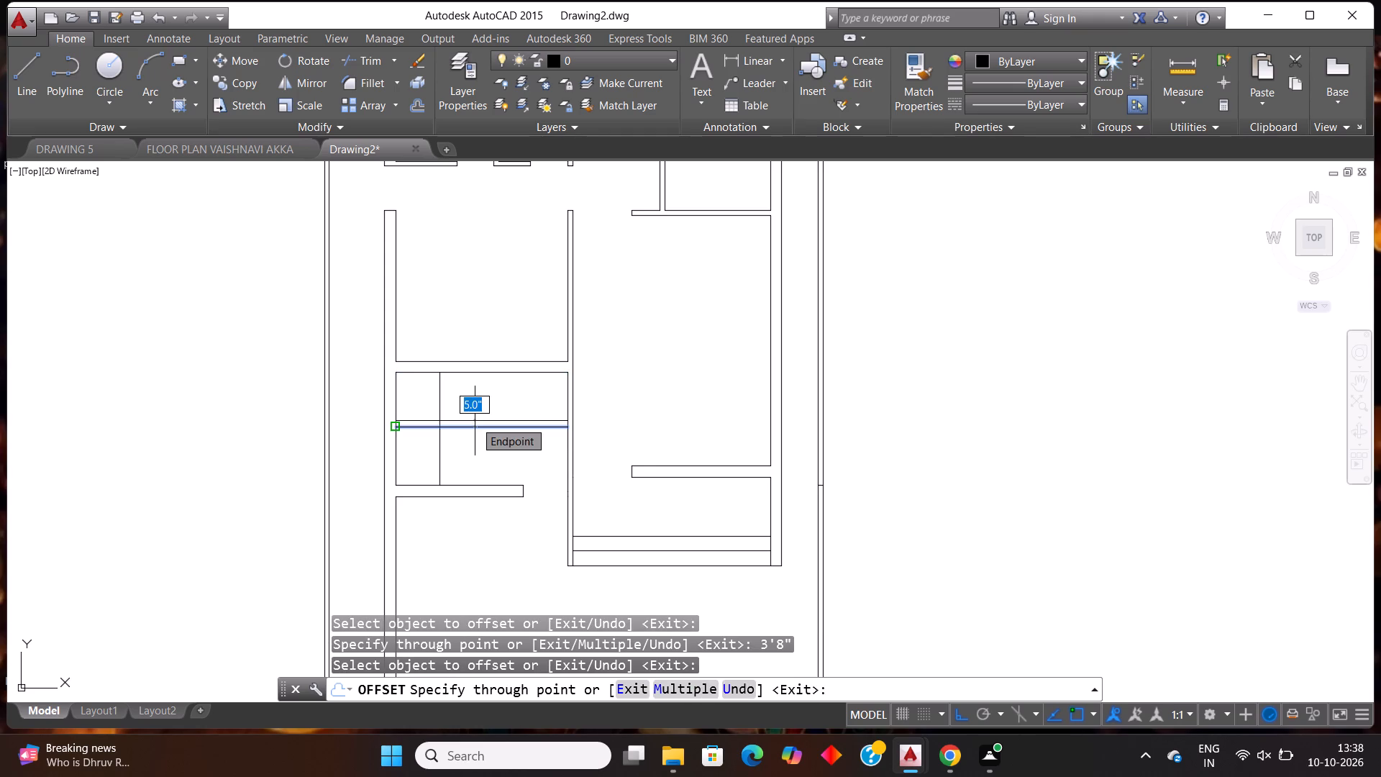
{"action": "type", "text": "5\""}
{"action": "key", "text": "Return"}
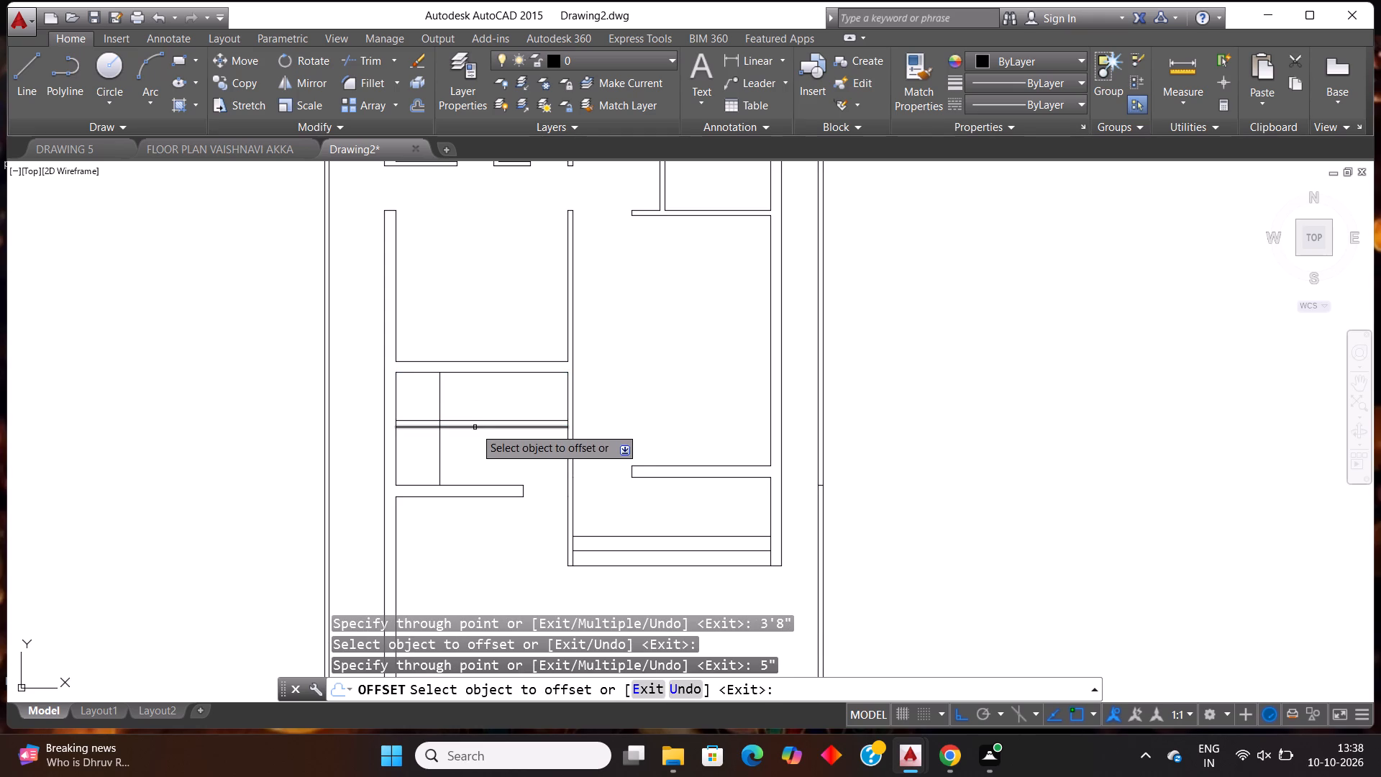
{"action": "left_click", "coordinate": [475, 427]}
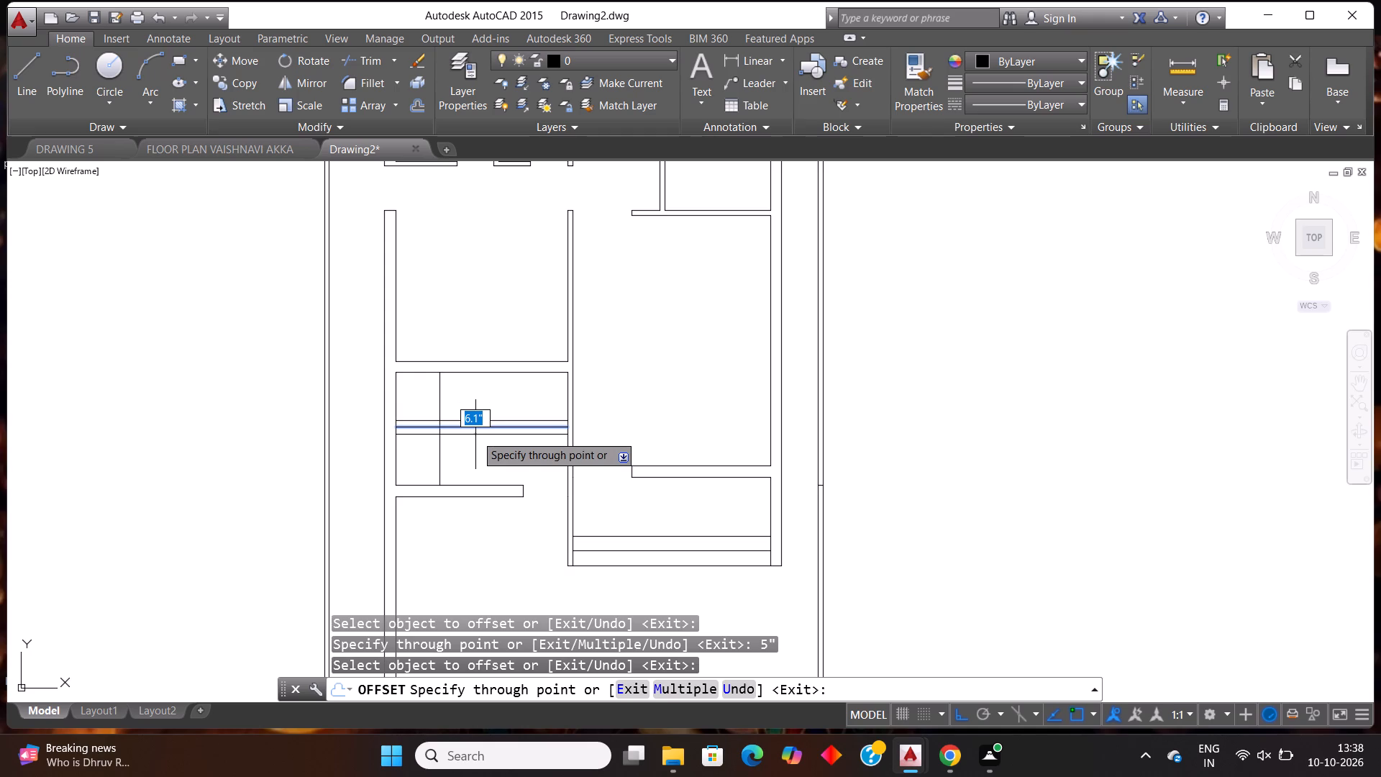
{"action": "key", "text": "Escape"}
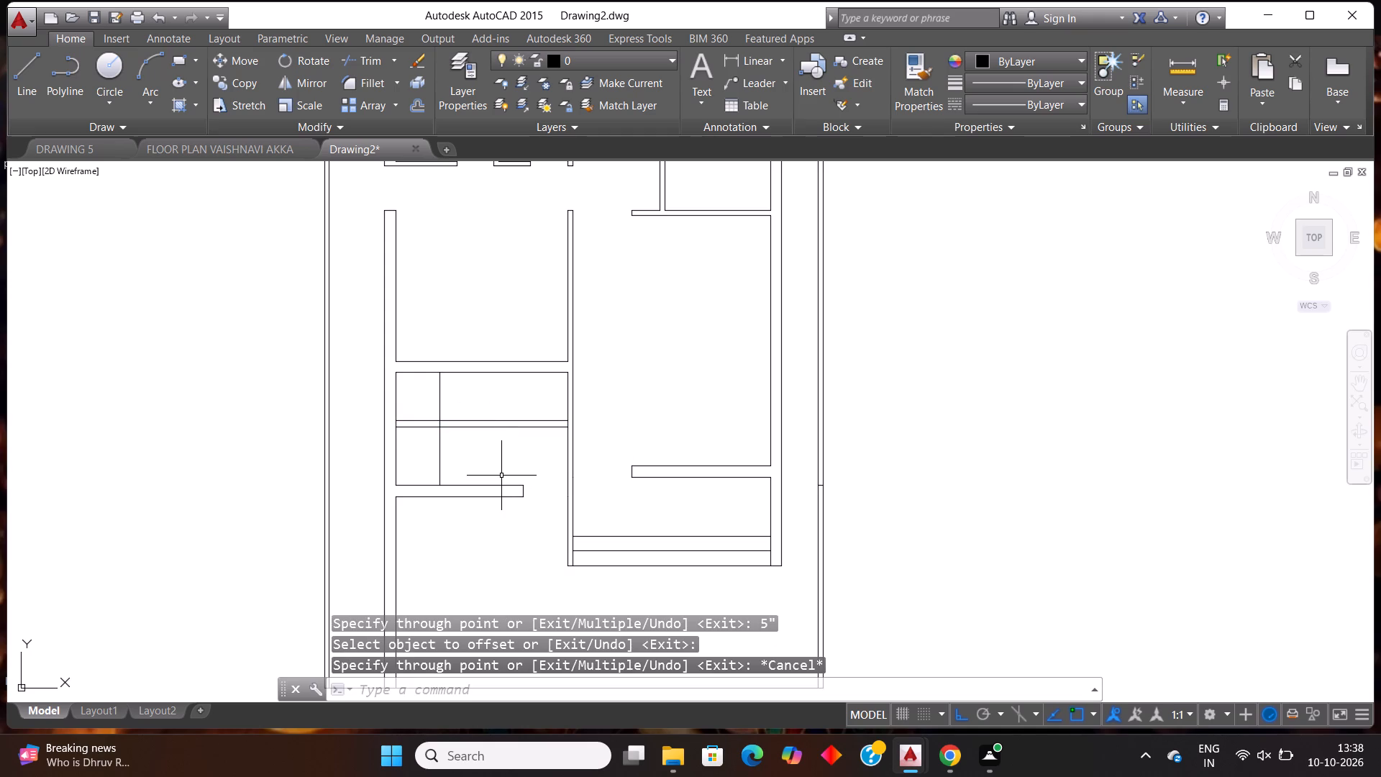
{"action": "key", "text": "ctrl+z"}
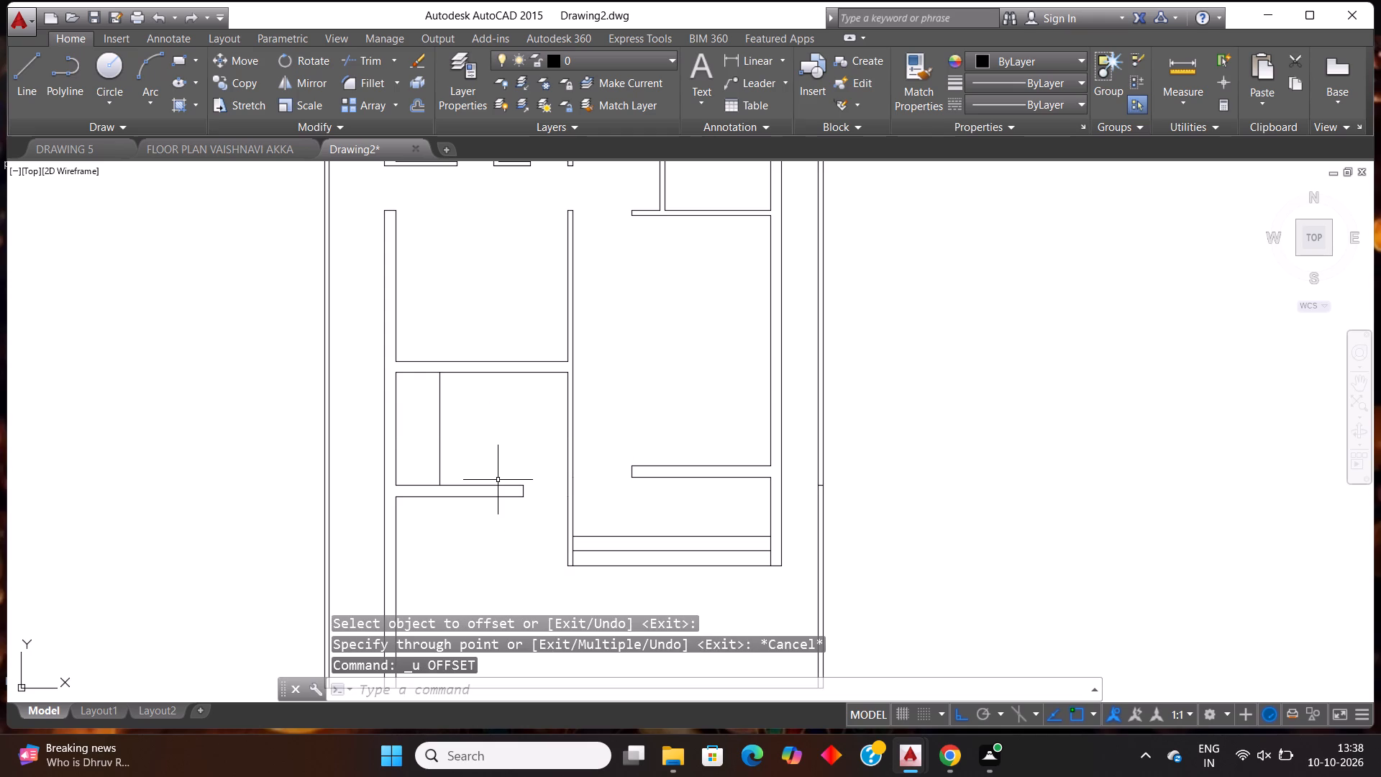
Offset the lower-left room's inner upper wall line 3'8" into the room, then offset that copy 2" to each side.
{"action": "type", "text": "off"}
{"action": "key", "text": "Return"}
{"action": "key", "text": "Return"}
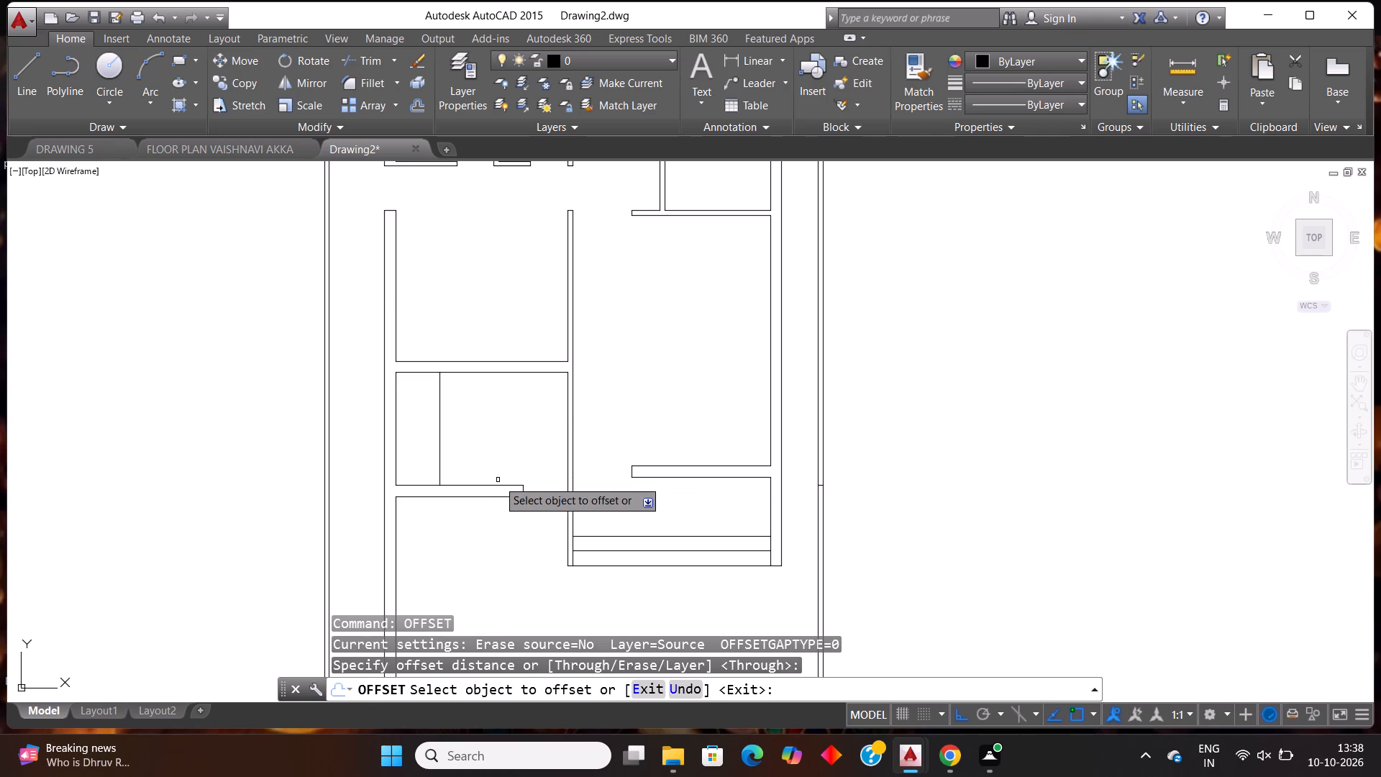
{"action": "left_click", "coordinate": [498, 371]}
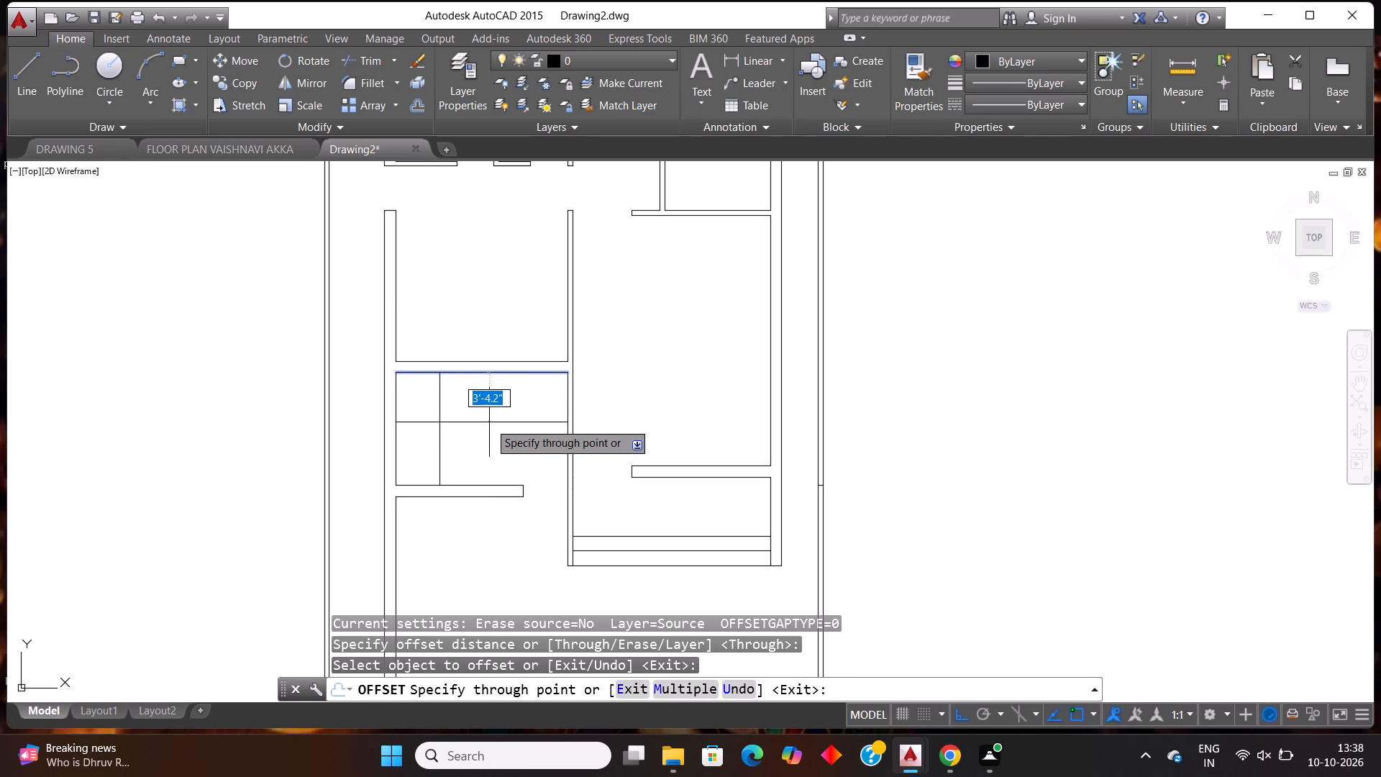
{"action": "type", "text": "3'8\""}
{"action": "key", "text": "Return"}
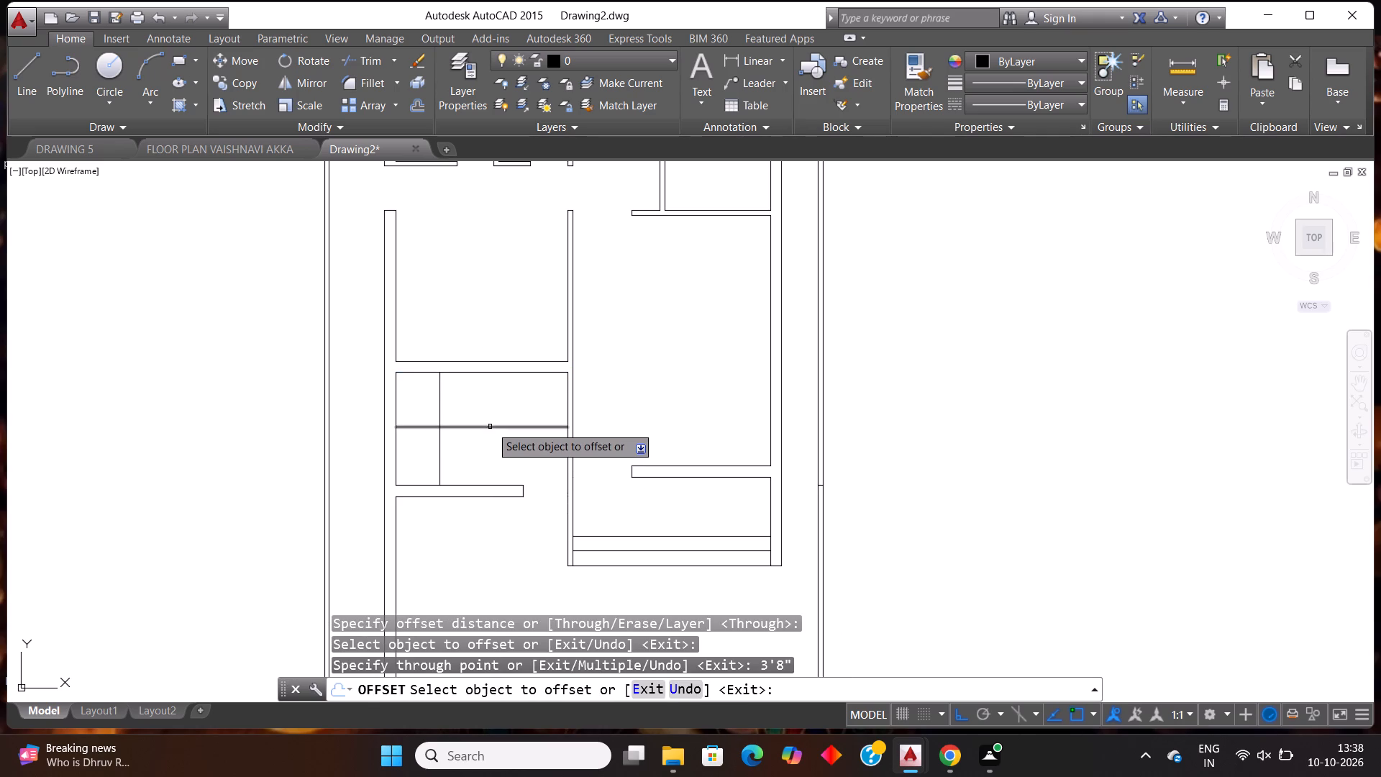
{"action": "left_click", "coordinate": [492, 426]}
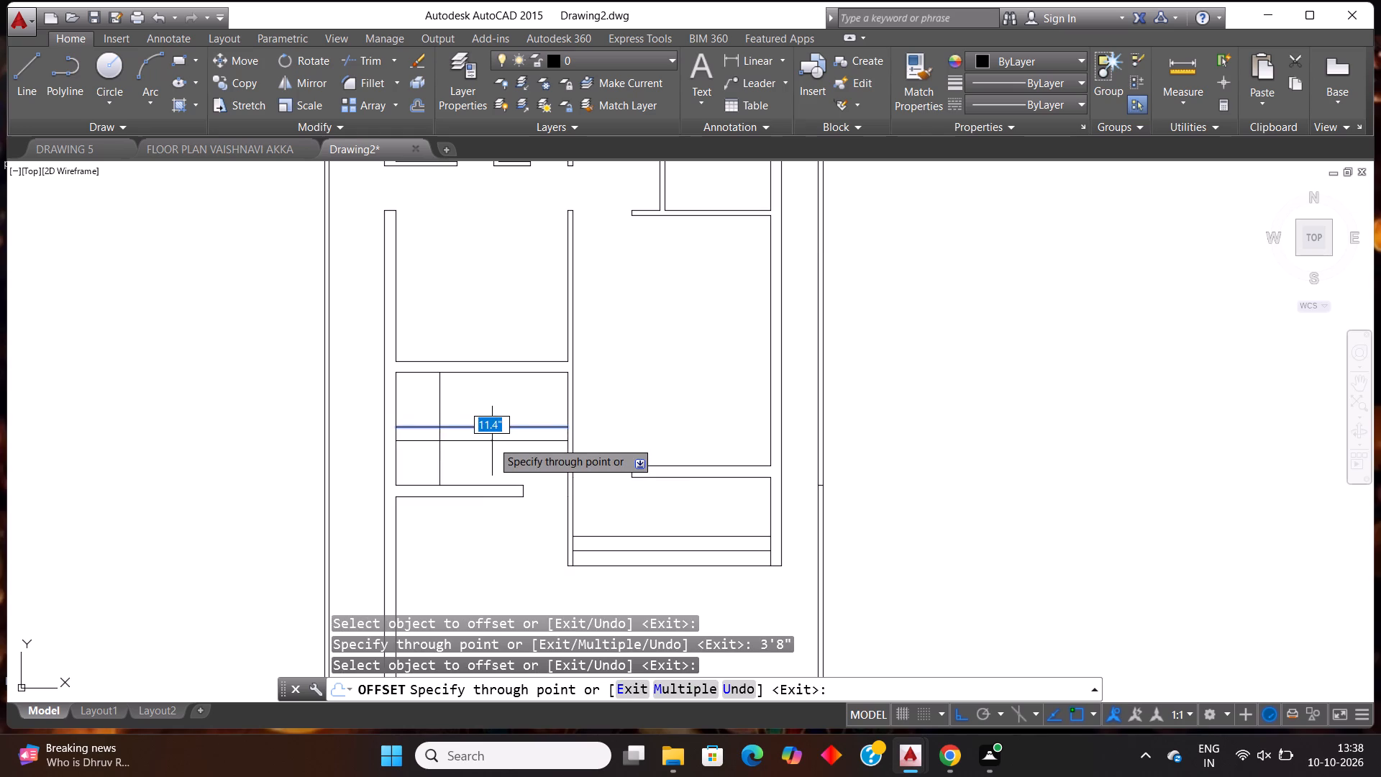
{"action": "type", "text": "2\""}
{"action": "key", "text": "Return"}
{"action": "scroll", "coordinate": [495, 398], "scroll_direction": "up", "scroll_amount": 3}
{"action": "left_click", "coordinate": [457, 527]}
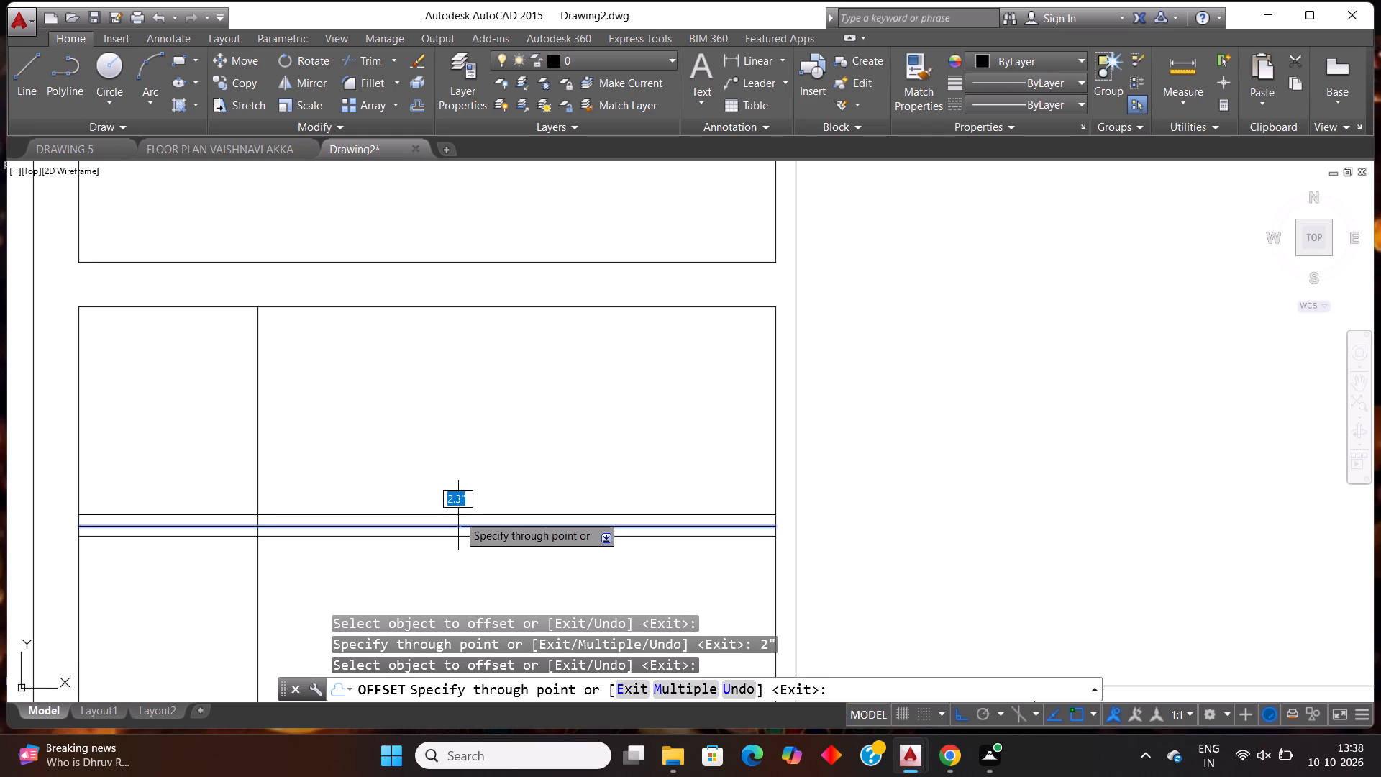
{"action": "type", "text": "2\""}
{"action": "key", "text": "Return"}
{"action": "key", "text": "Escape"}
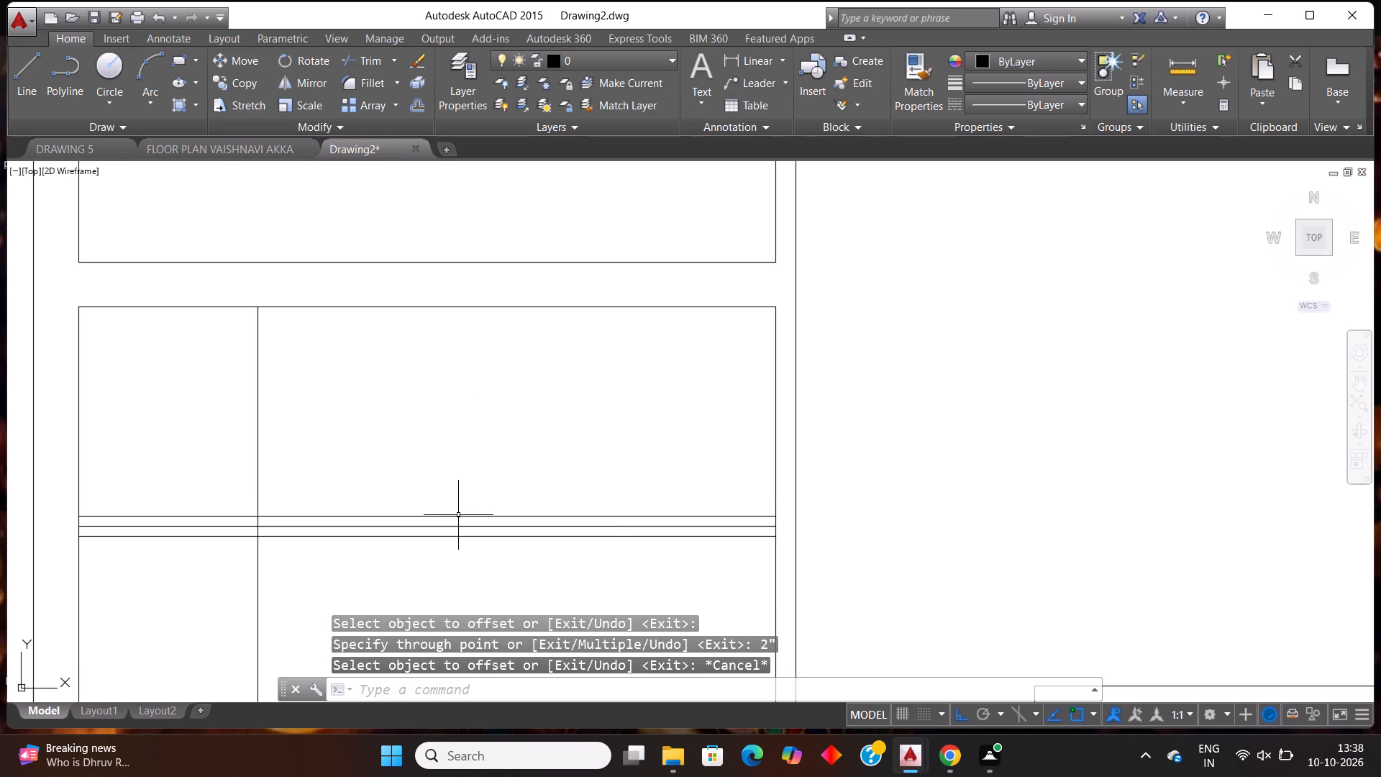
Trim the middle horizontal line to the right of the room's vertical line, and the two outer lines to its left.
{"action": "type", "text": "tr"}
{"action": "key", "text": "Return"}
{"action": "key", "text": "Return"}
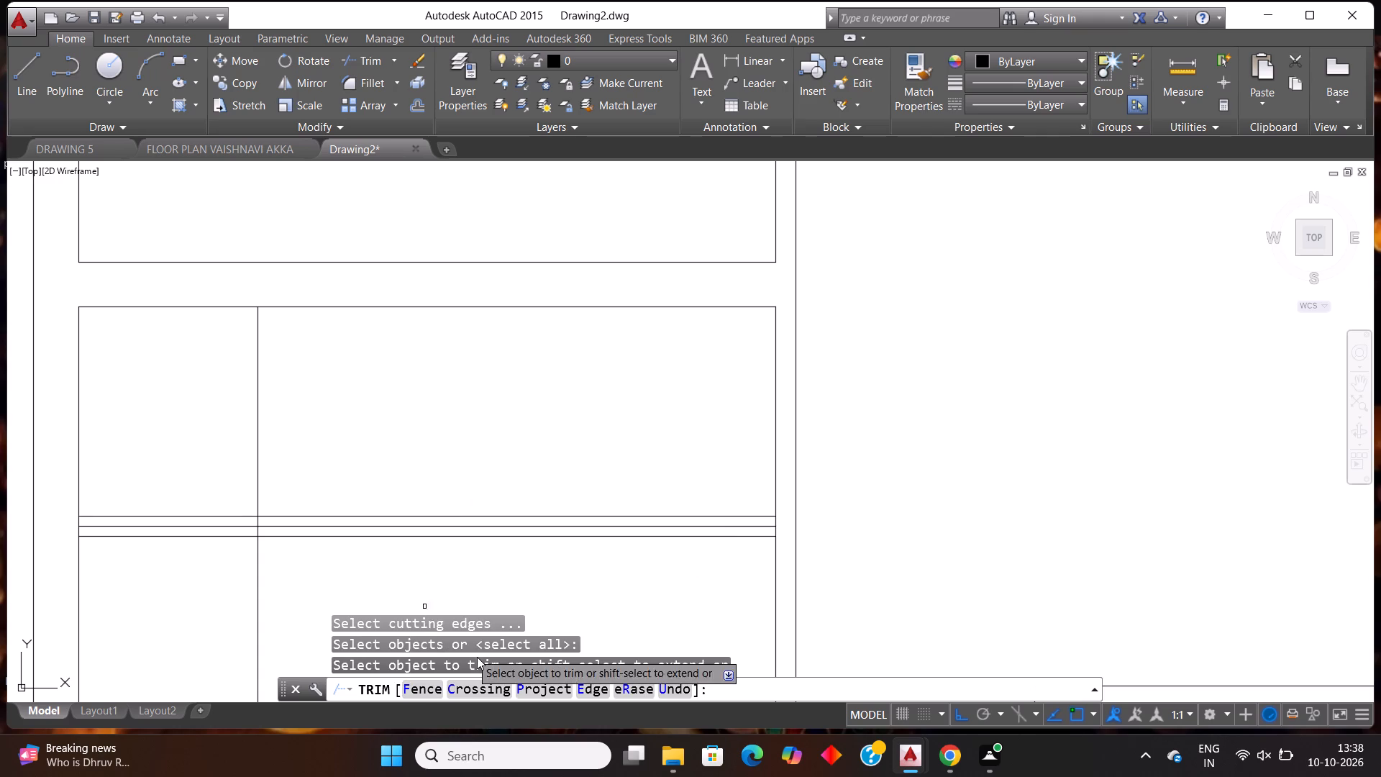
{"action": "left_click", "coordinate": [291, 527]}
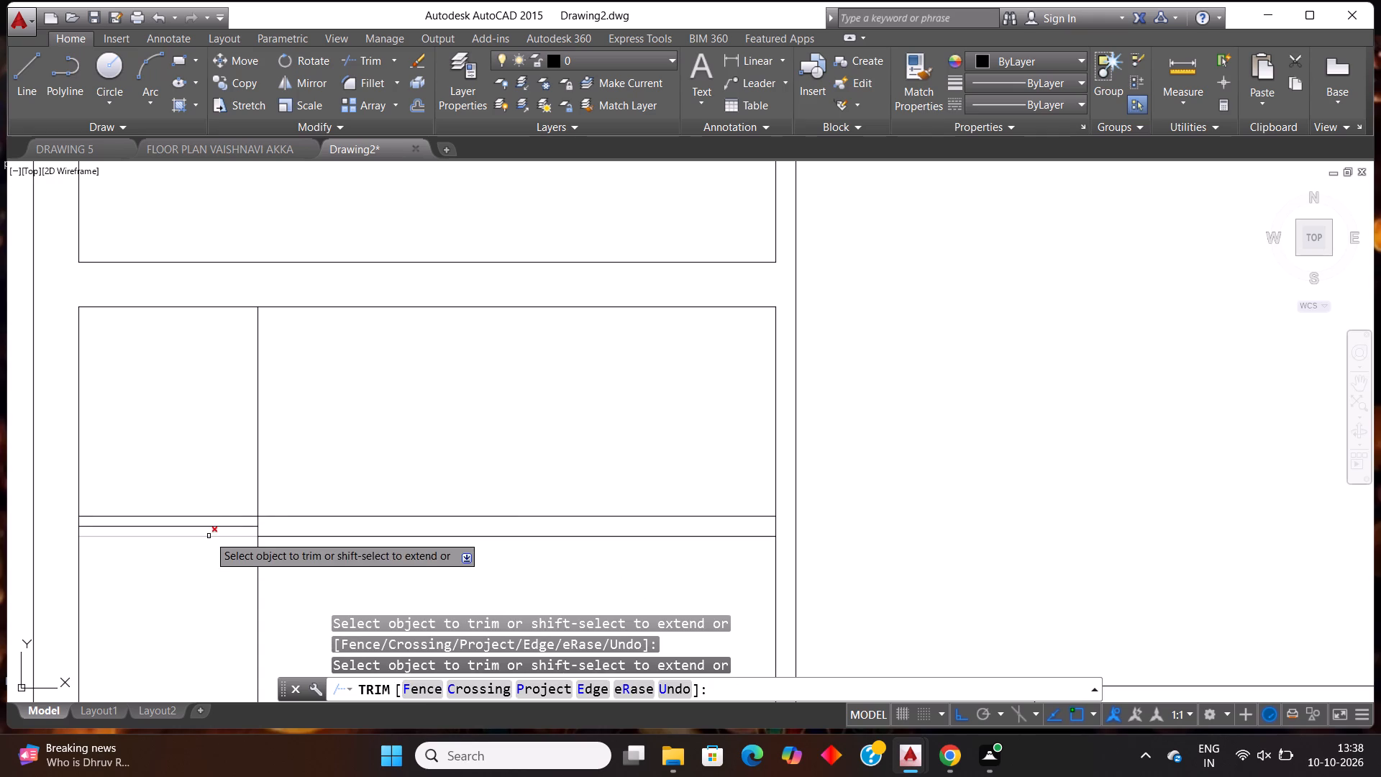
{"action": "scroll", "coordinate": [358, 563], "scroll_direction": "down", "scroll_amount": 2}
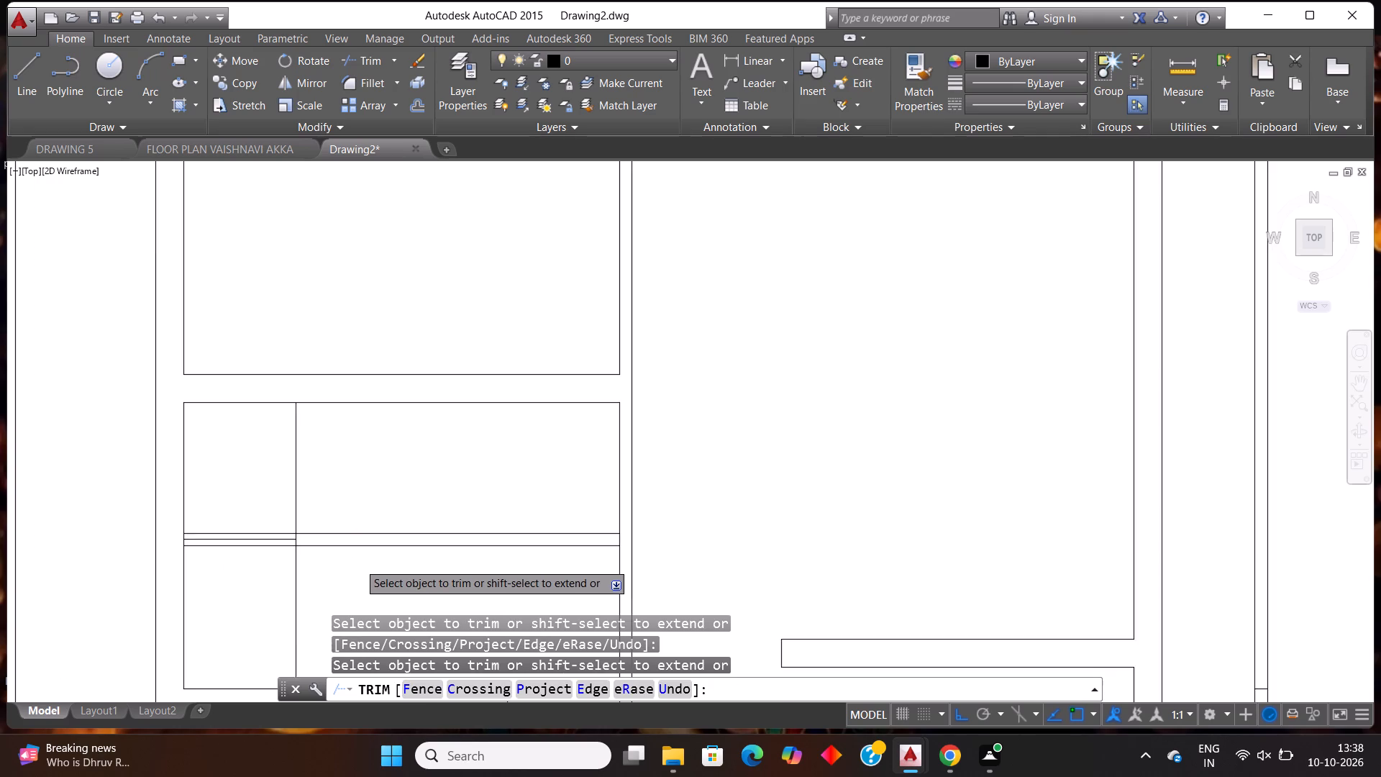
{"action": "scroll", "coordinate": [331, 565], "scroll_direction": "up", "scroll_amount": 1}
{"action": "left_click", "coordinate": [293, 514]}
{"action": "left_click", "coordinate": [265, 576]}
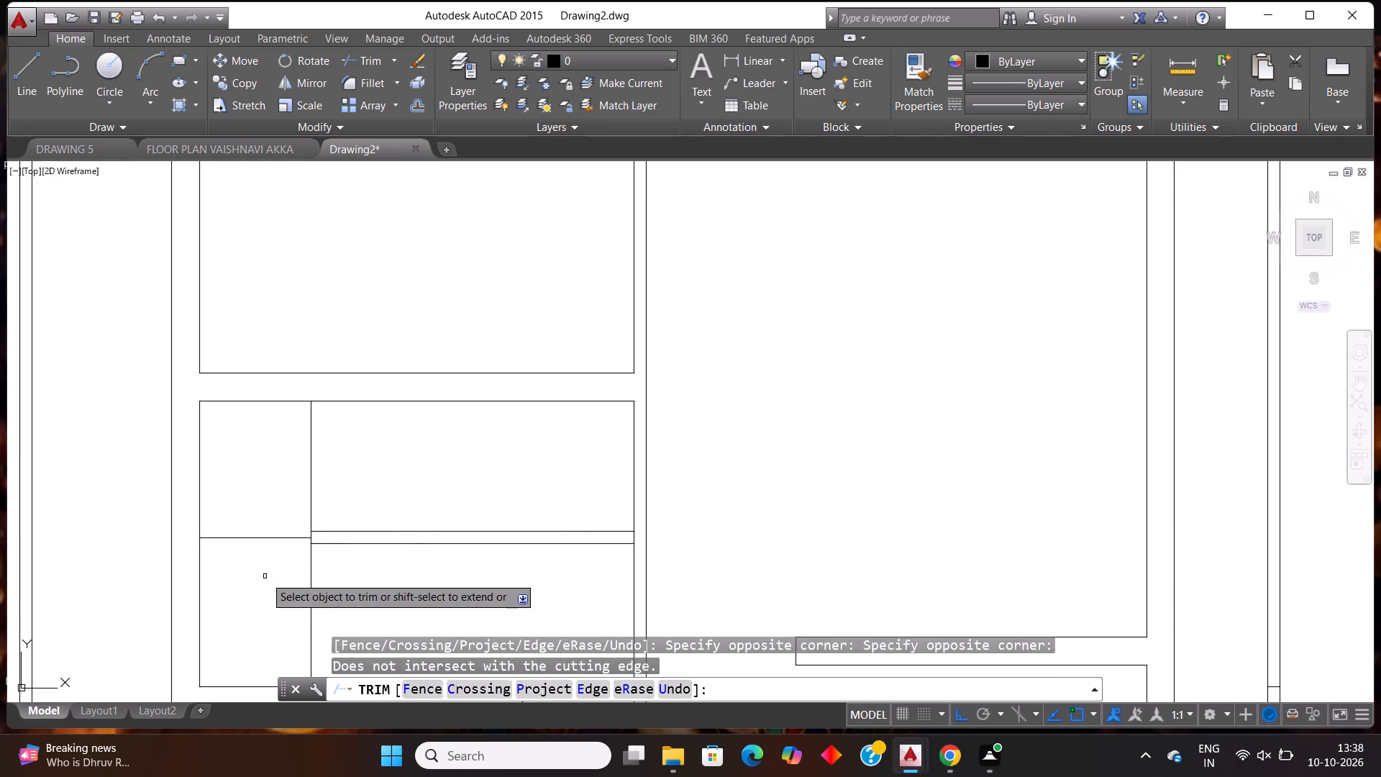
{"action": "key", "text": "Escape"}
Erase the leftover middle line segment between the left wall and the room's vertical line.
{"action": "left_click", "coordinate": [263, 553]}
{"action": "left_click", "coordinate": [255, 496]}
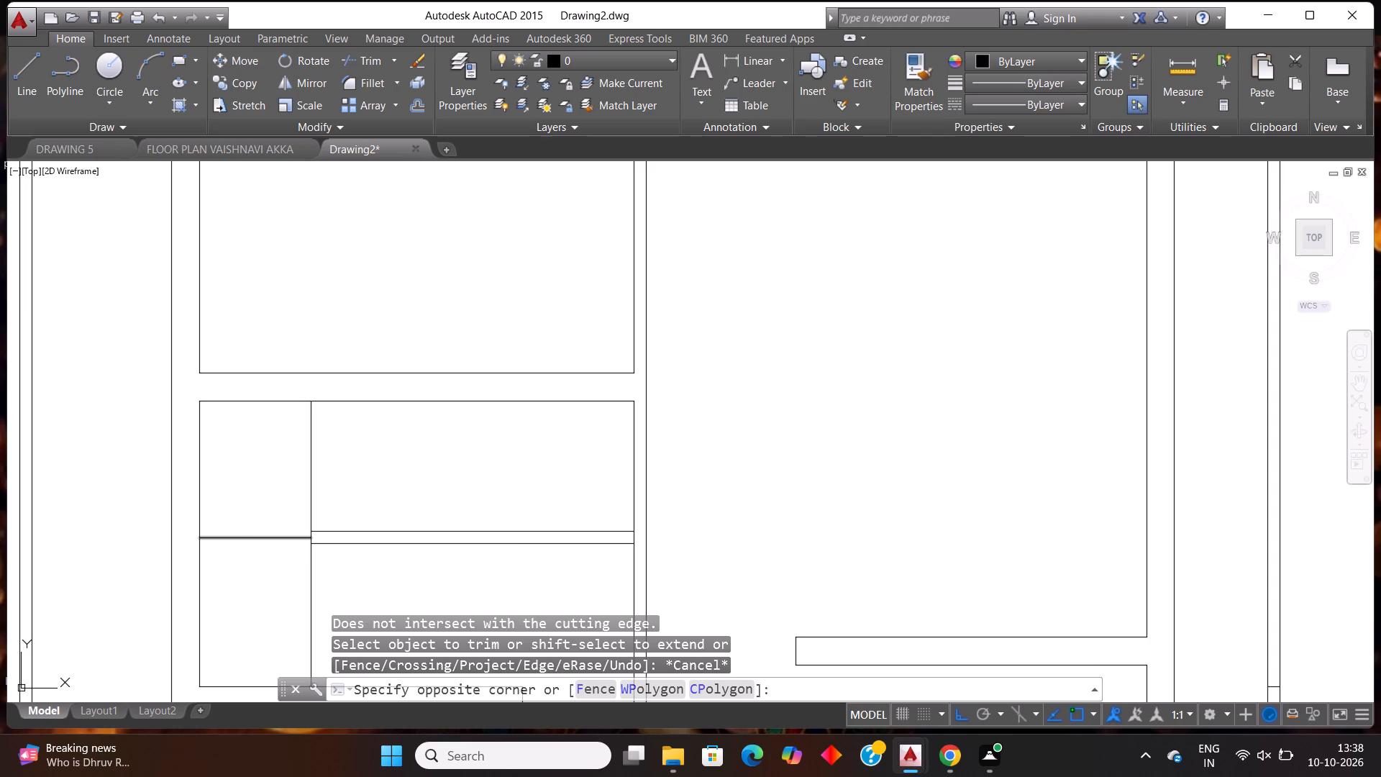
{"action": "key", "text": "Delete"}
Offset the lower-left room's vertical line 1' toward the central wall, repeating from each new copy for three stair tread lines.
{"action": "scroll", "coordinate": [255, 496], "scroll_direction": "up", "scroll_amount": 1}
{"action": "scroll", "coordinate": [290, 525], "scroll_direction": "down", "scroll_amount": 1}
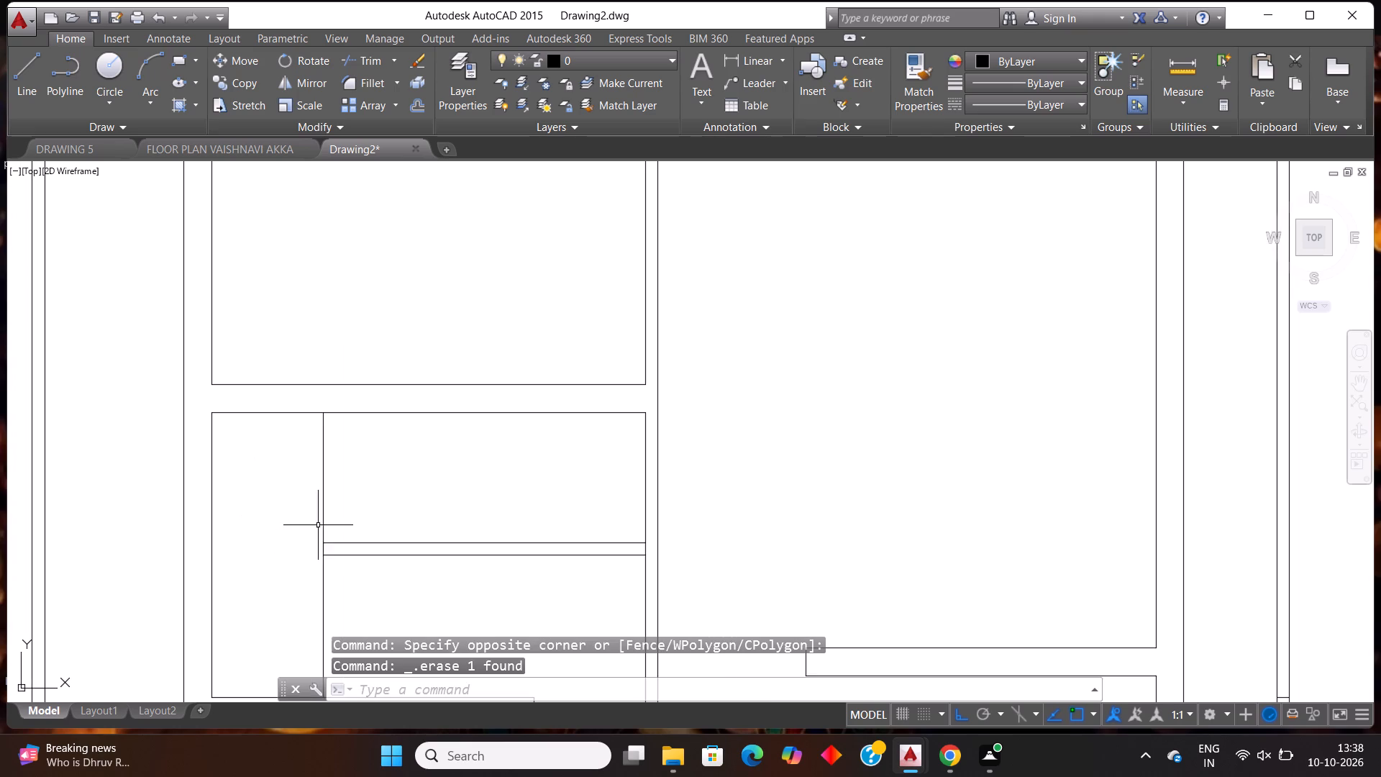
{"action": "scroll", "coordinate": [337, 518], "scroll_direction": "down", "scroll_amount": 2}
{"action": "scroll", "coordinate": [366, 542], "scroll_direction": "up", "scroll_amount": 2}
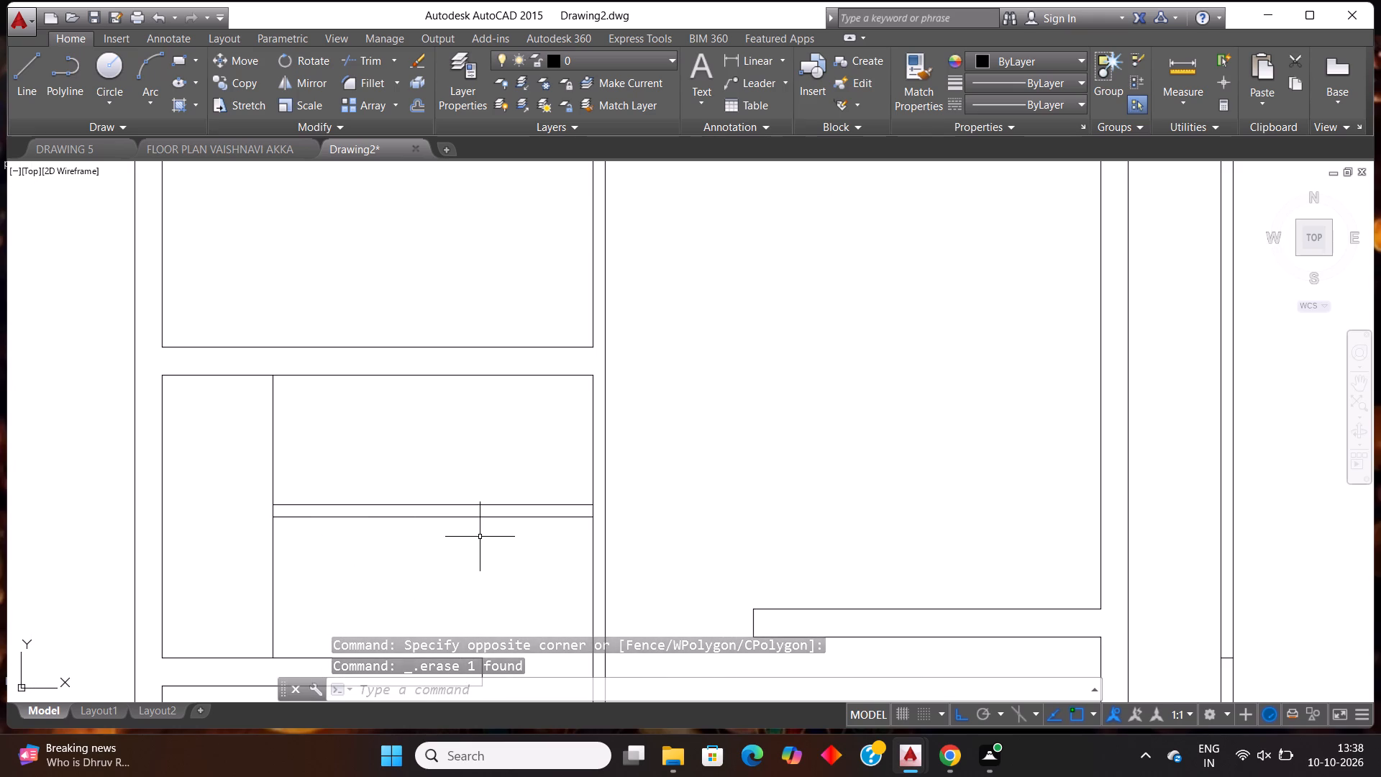
{"action": "scroll", "coordinate": [480, 537], "scroll_direction": "down", "scroll_amount": 1}
{"action": "scroll", "coordinate": [541, 540], "scroll_direction": "down", "scroll_amount": 1}
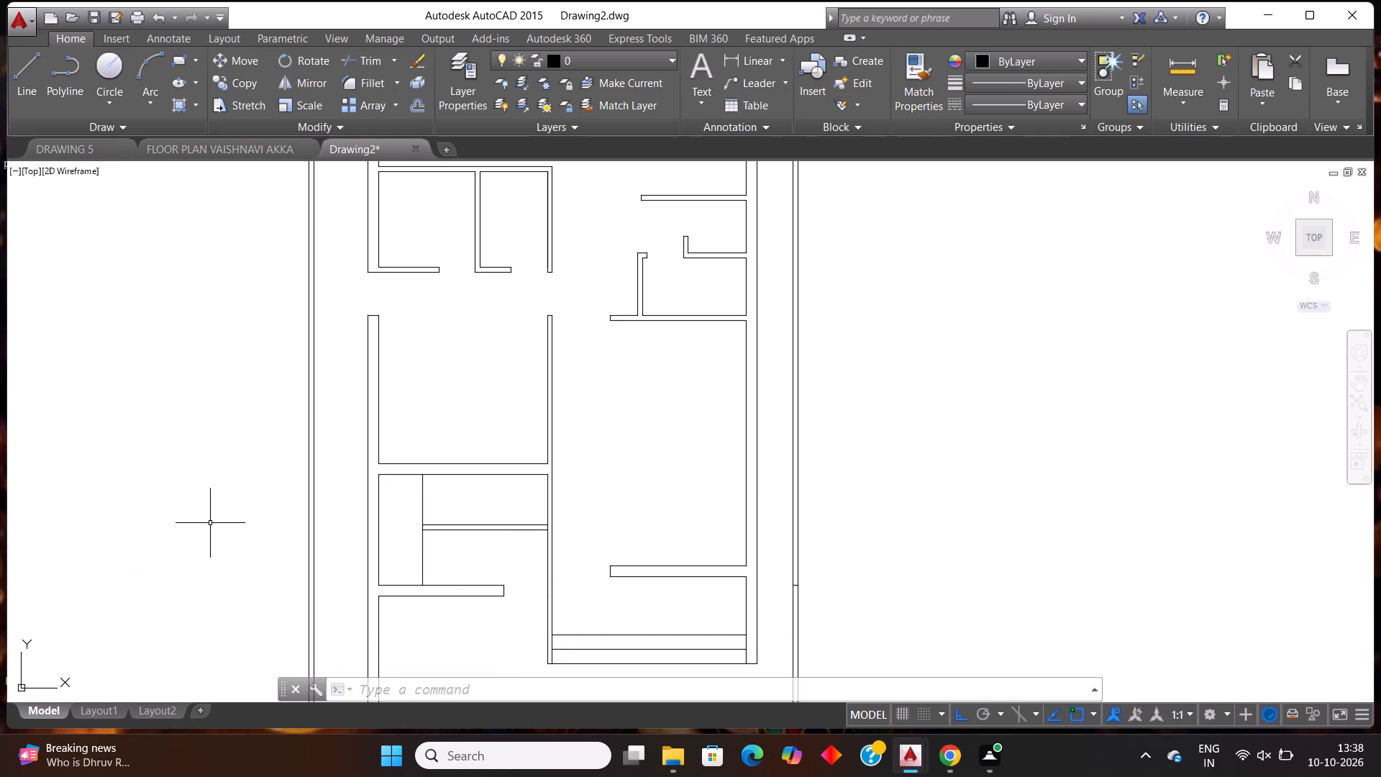
{"action": "key", "text": "Escape"}
{"action": "type", "text": "off"}
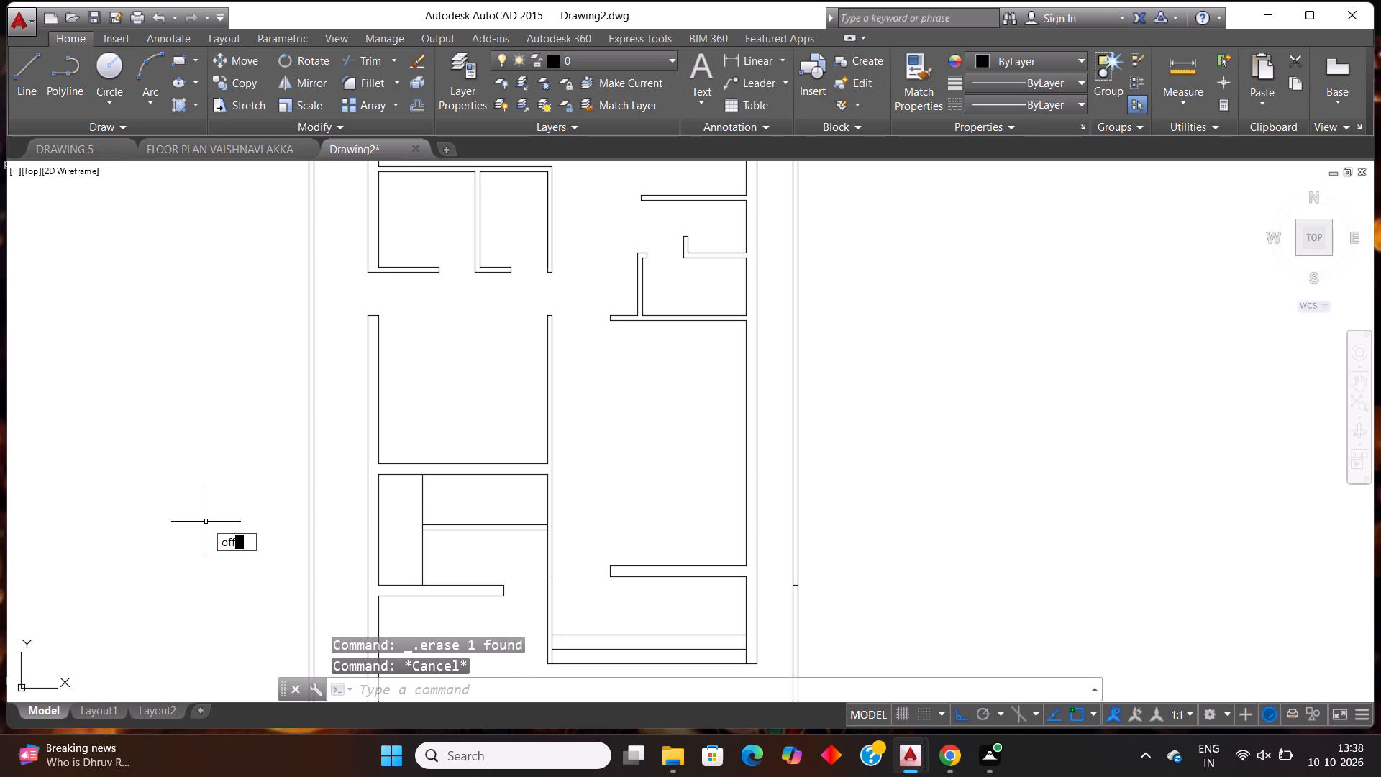
{"action": "key", "text": "Return"}
{"action": "key", "text": "Return"}
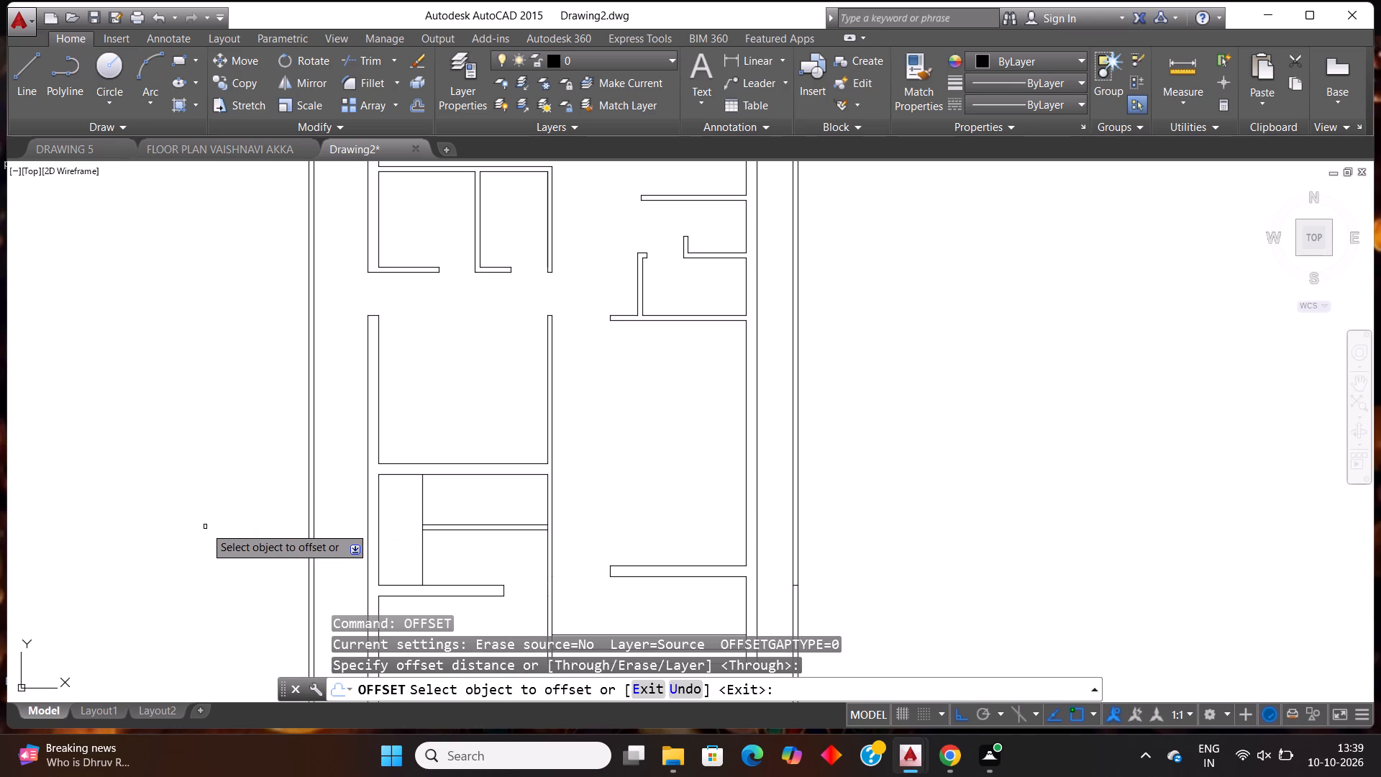
{"action": "scroll", "coordinate": [409, 509], "scroll_direction": "up", "scroll_amount": 1}
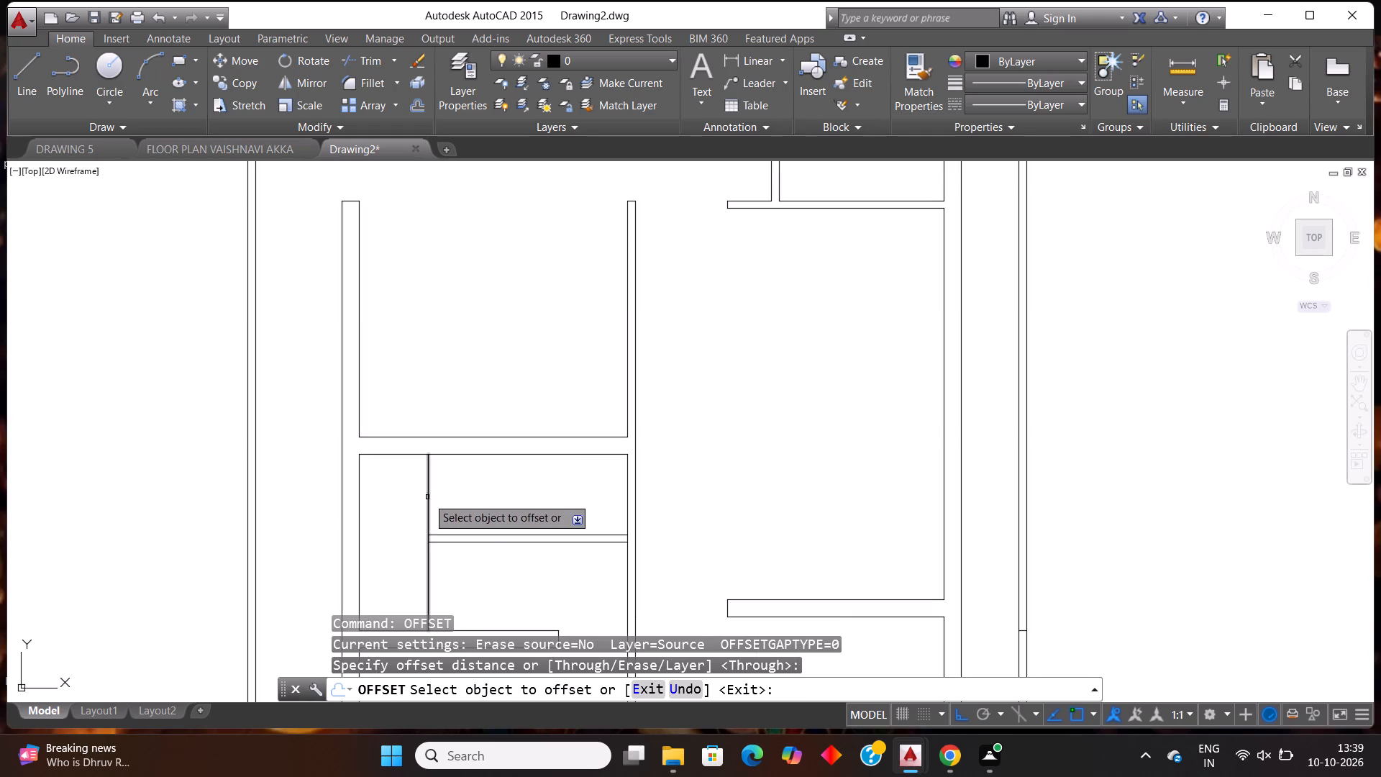
{"action": "left_click", "coordinate": [427, 498]}
{"action": "type", "text": "1'"}
{"action": "key", "text": "Return"}
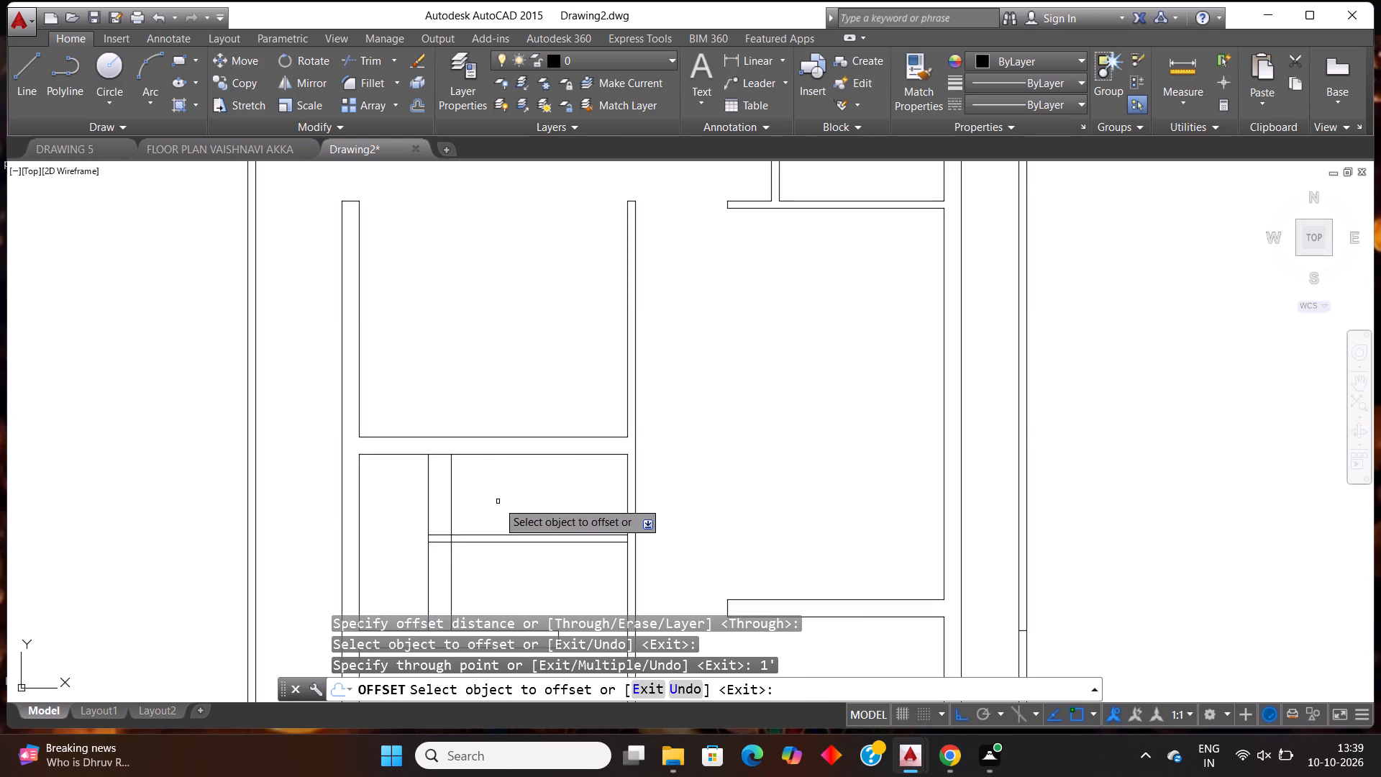
{"action": "left_click", "coordinate": [451, 524]}
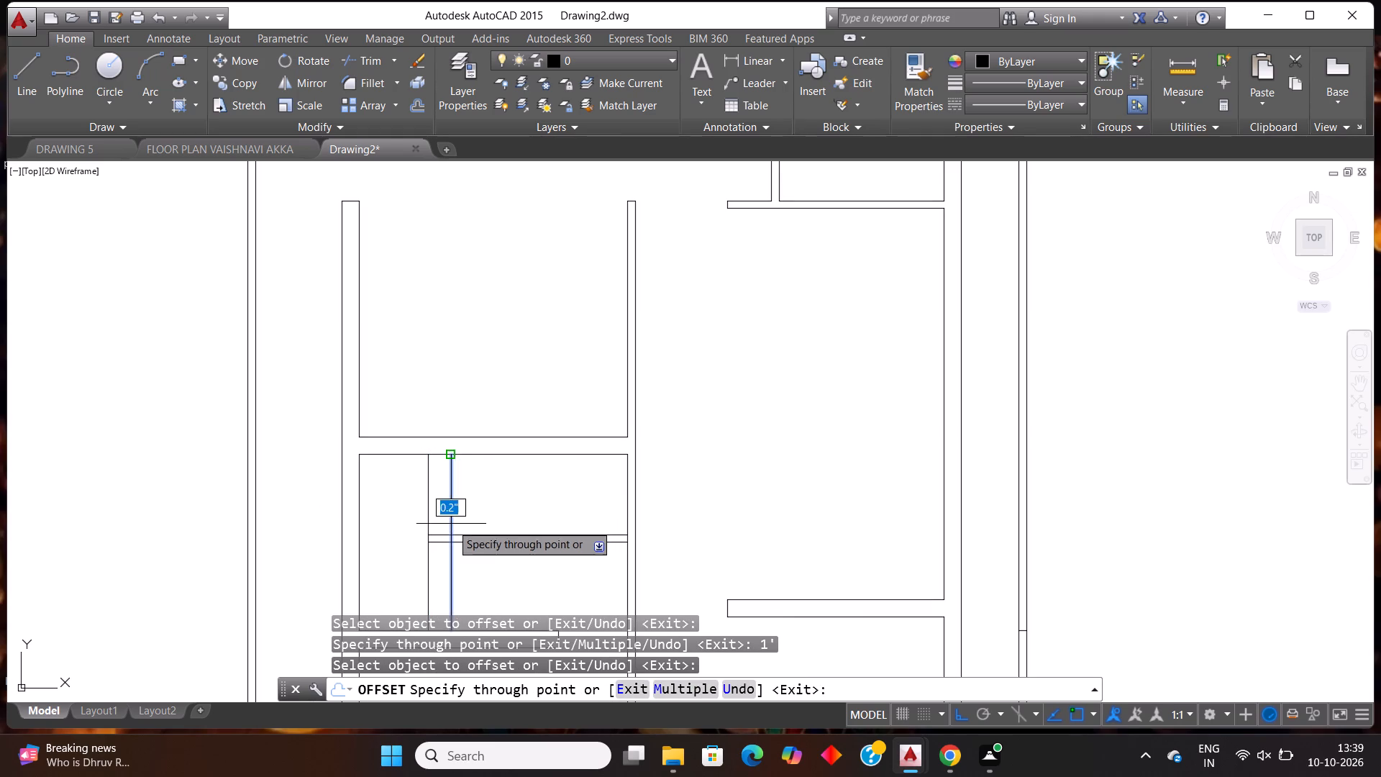
{"action": "key", "text": "1"}
{"action": "key", "text": "apostrophe"}
{"action": "key", "text": "Return"}
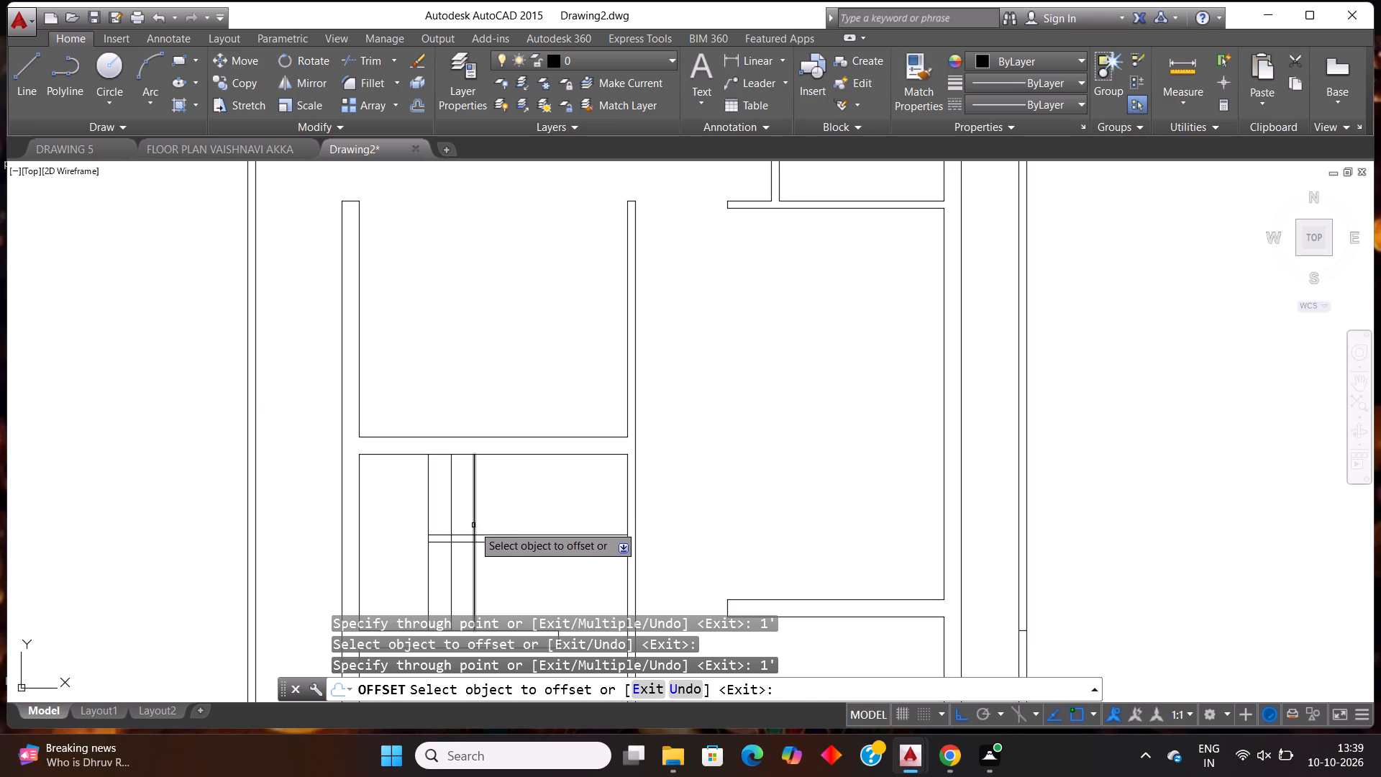
{"action": "left_click", "coordinate": [473, 525]}
{"action": "type", "text": "1'"}
{"action": "key", "text": "Return"}
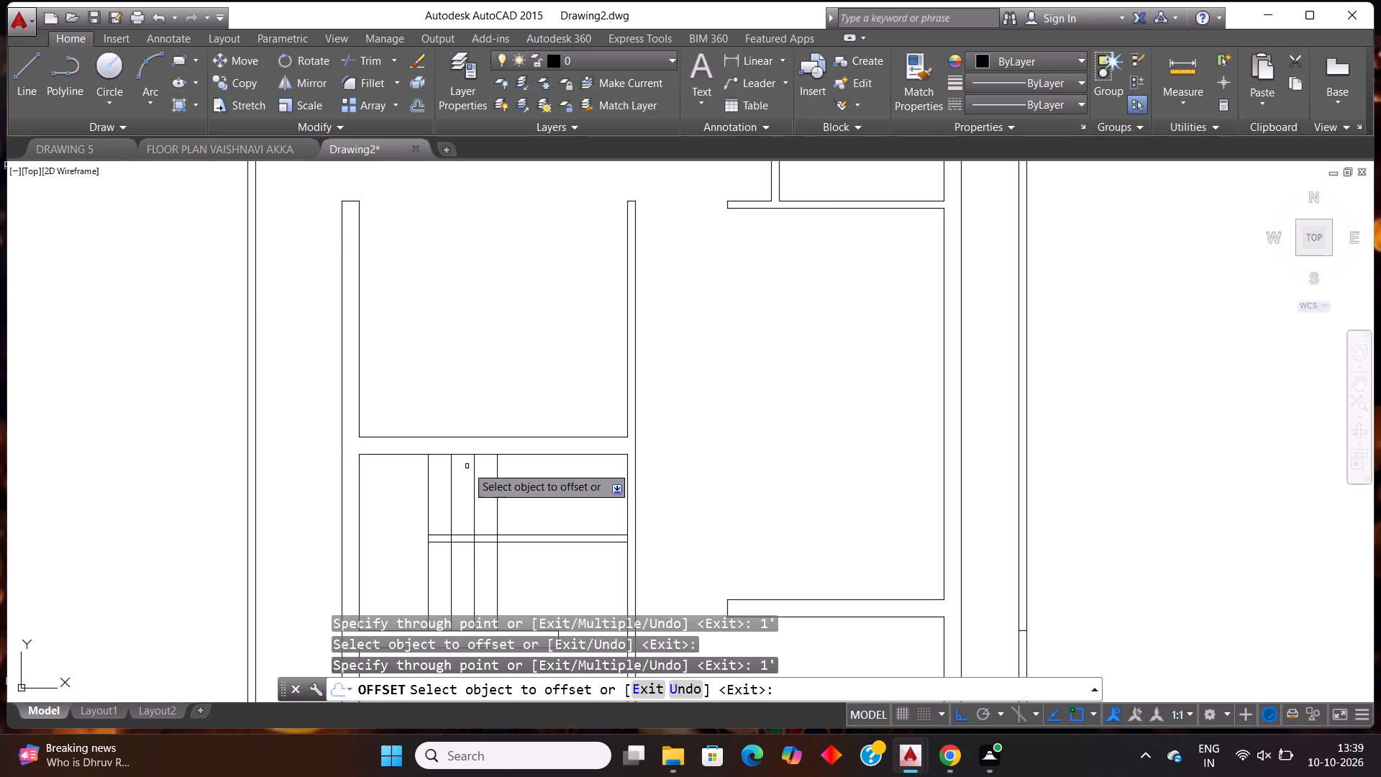
Offset the last stair tread line 1' toward the central wall, repeating from each new copy for four more tread lines.
{"action": "scroll", "coordinate": [509, 526], "scroll_direction": "down", "scroll_amount": 2}
{"action": "scroll", "coordinate": [503, 528], "scroll_direction": "up", "scroll_amount": 2}
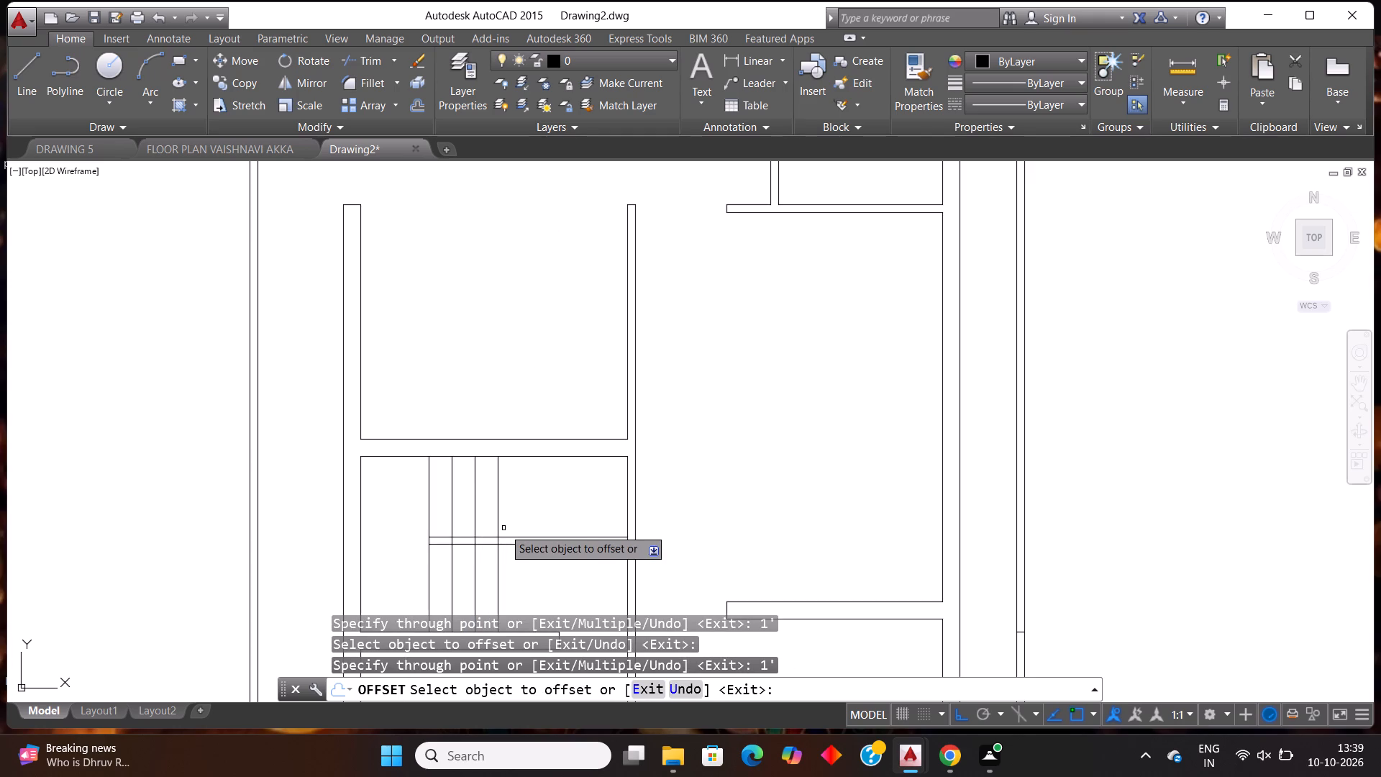
{"action": "scroll", "coordinate": [503, 528], "scroll_direction": "down", "scroll_amount": 3}
{"action": "scroll", "coordinate": [503, 528], "scroll_direction": "up", "scroll_amount": 2}
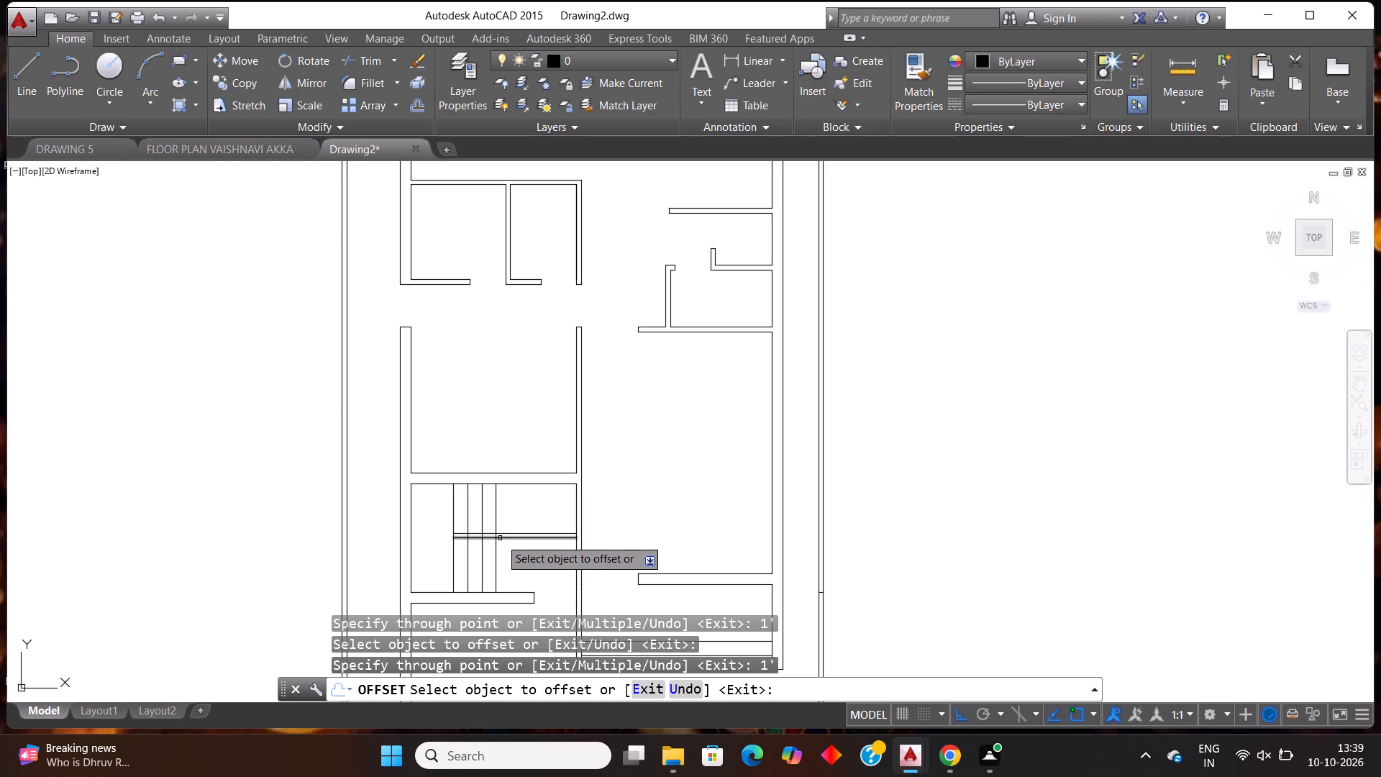
{"action": "scroll", "coordinate": [499, 536], "scroll_direction": "up", "scroll_amount": 1}
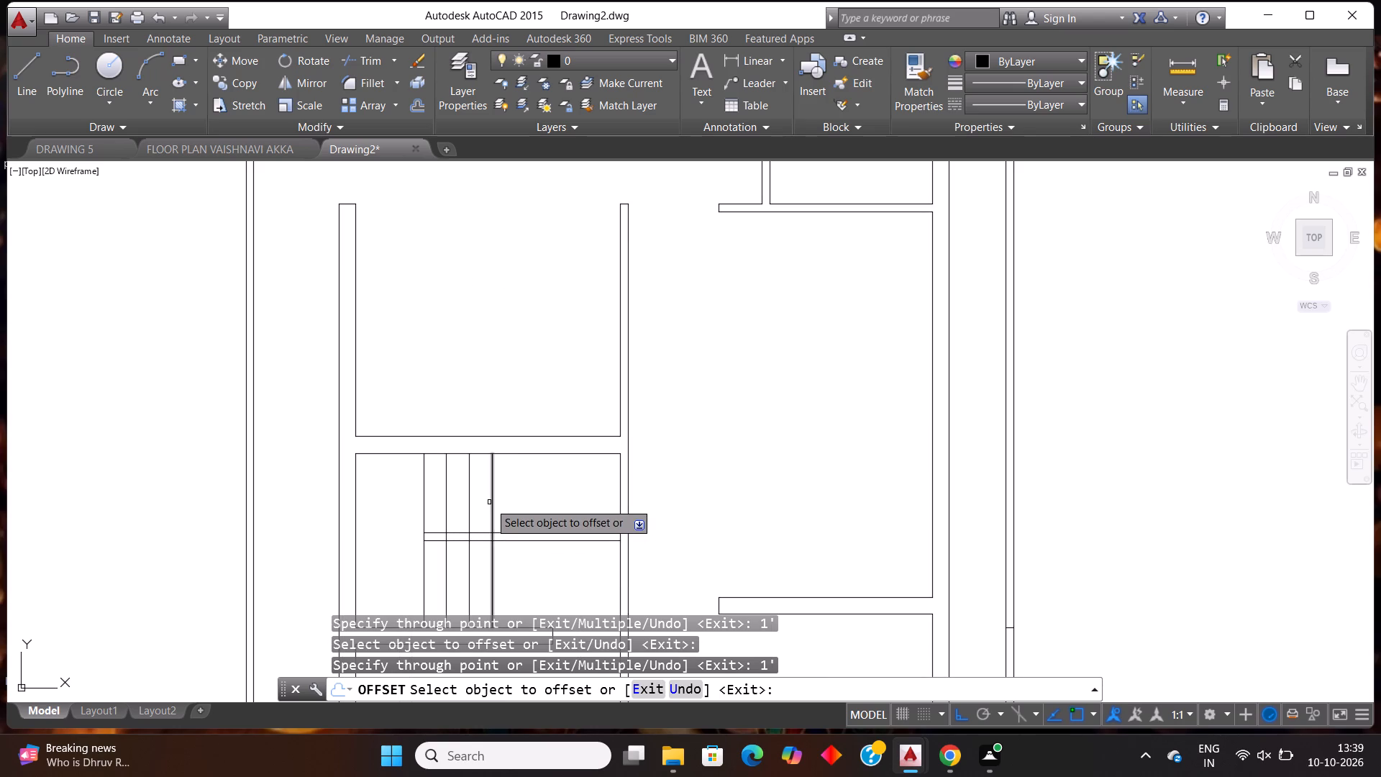
{"action": "left_click", "coordinate": [492, 494]}
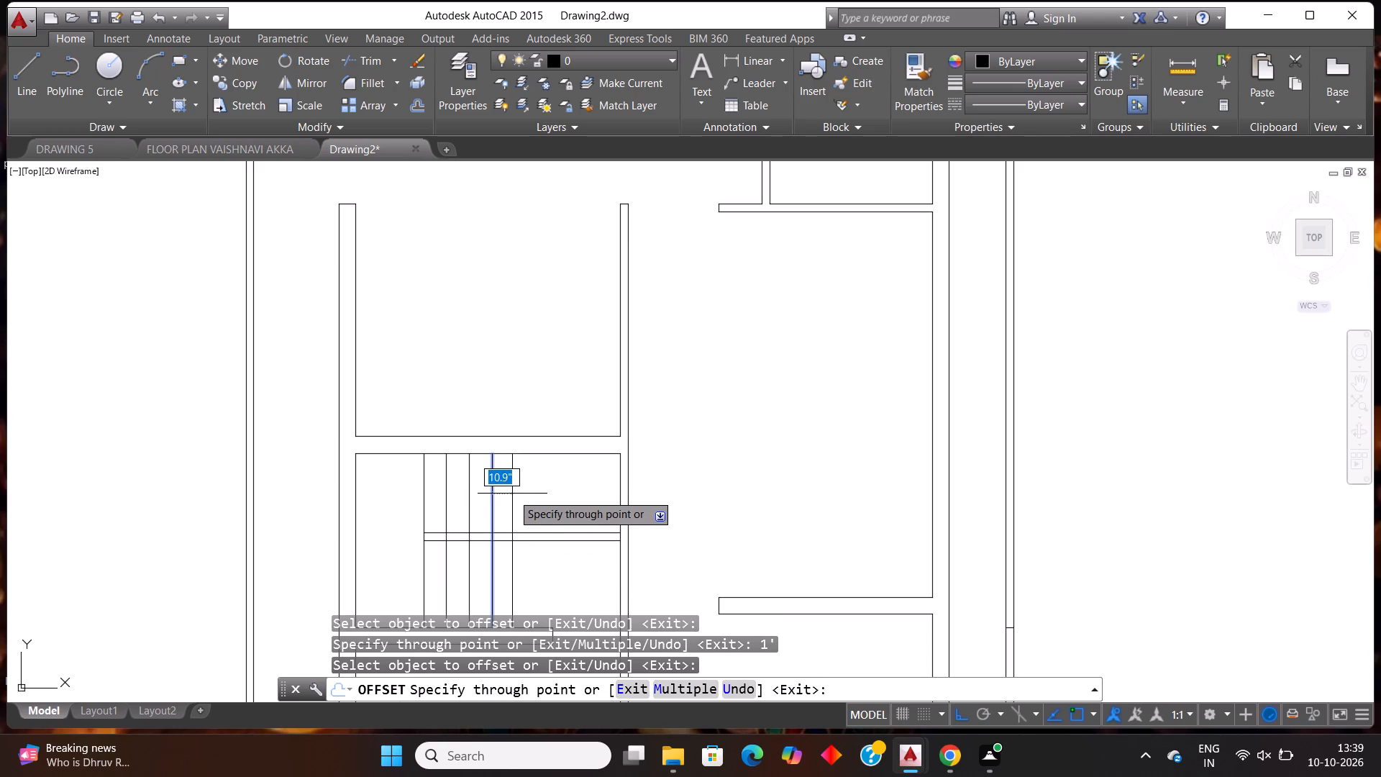
{"action": "type", "text": "1'"}
{"action": "key", "text": "Return"}
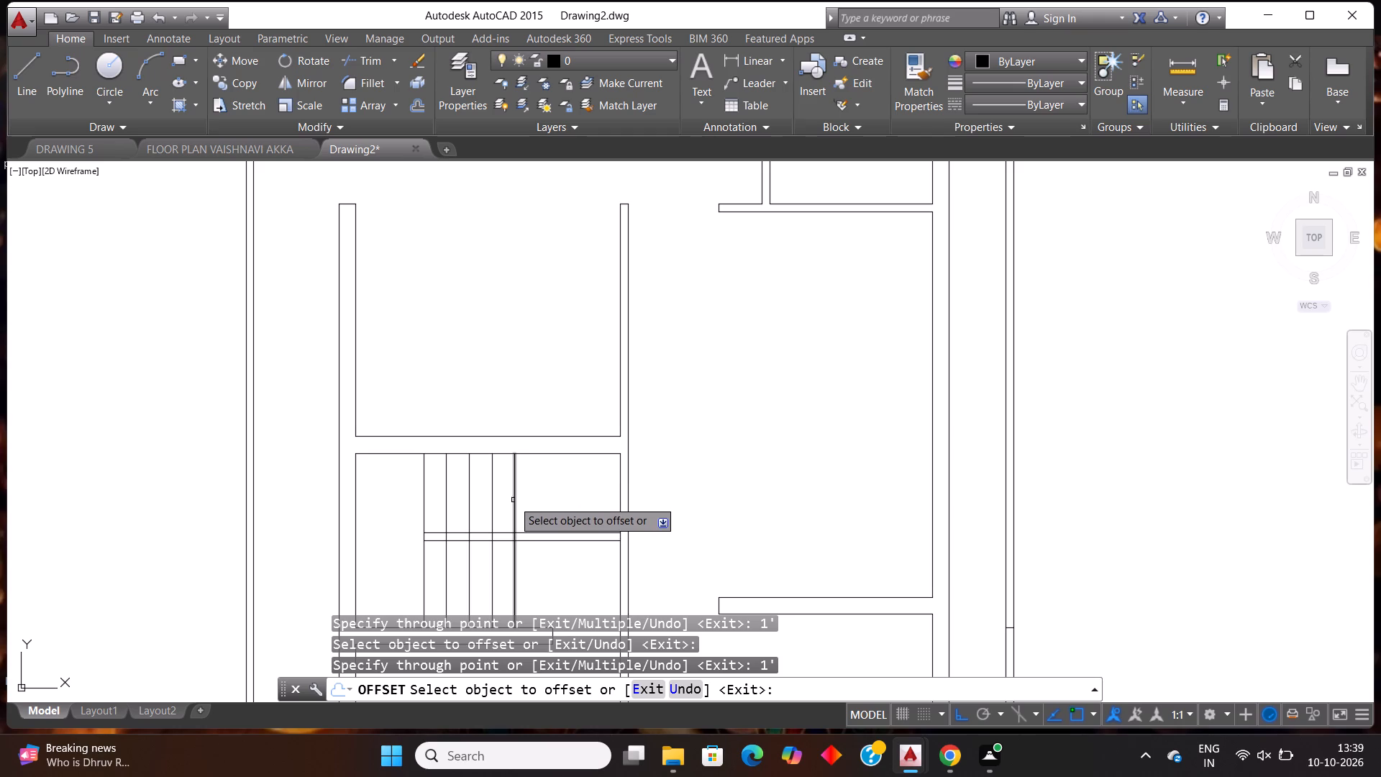
{"action": "left_click", "coordinate": [514, 500]}
{"action": "type", "text": "1'"}
{"action": "key", "text": "Return"}
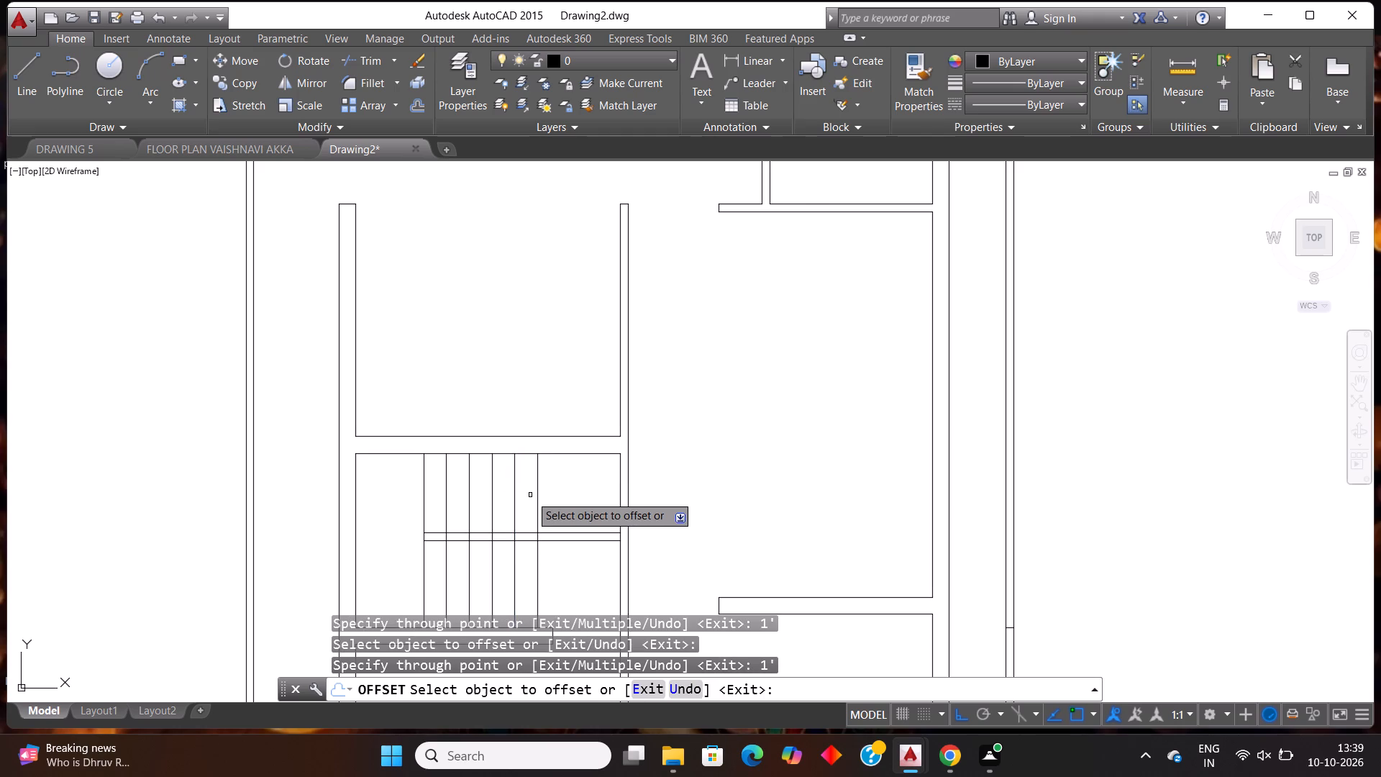
{"action": "left_click", "coordinate": [536, 492]}
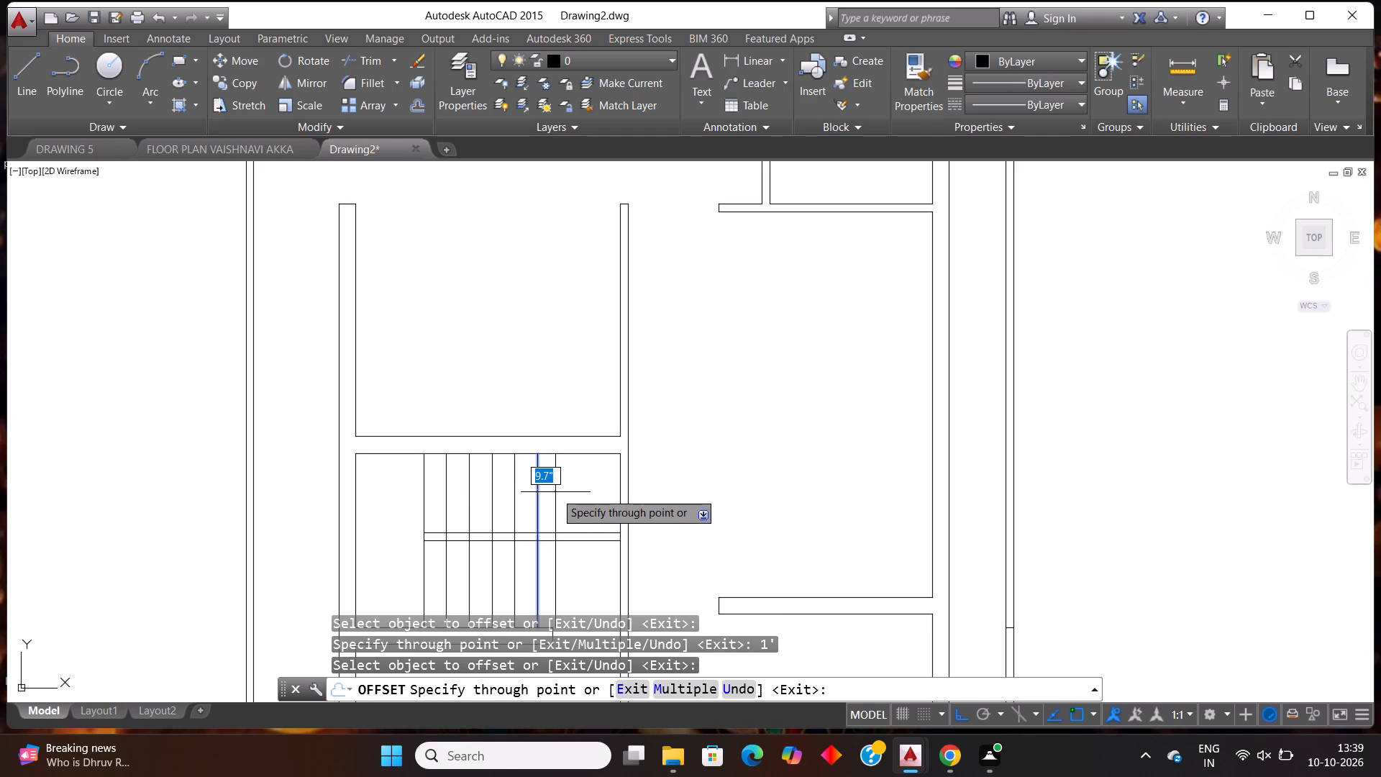
{"action": "type", "text": "1'"}
{"action": "key", "text": "Return"}
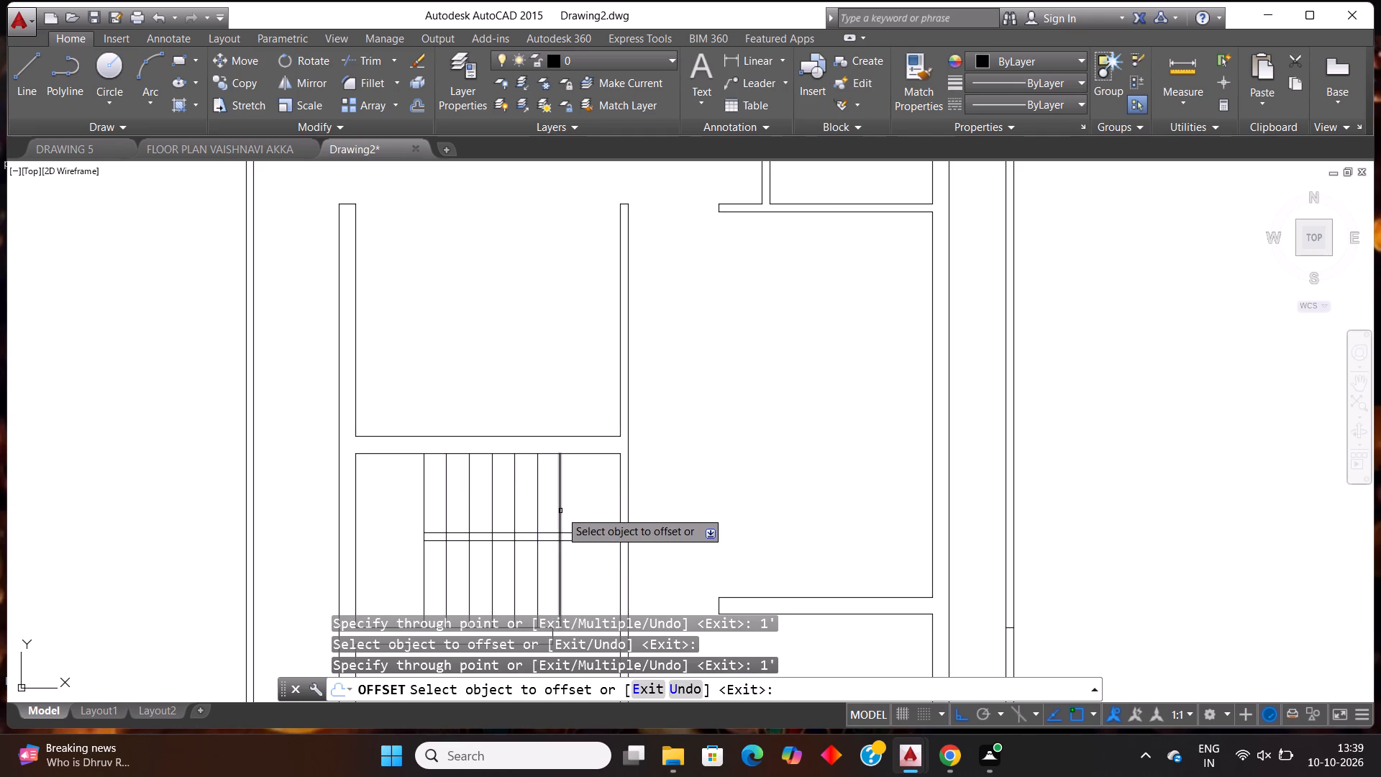
{"action": "left_click", "coordinate": [560, 511]}
{"action": "type", "text": "1'"}
{"action": "key", "text": "Return"}
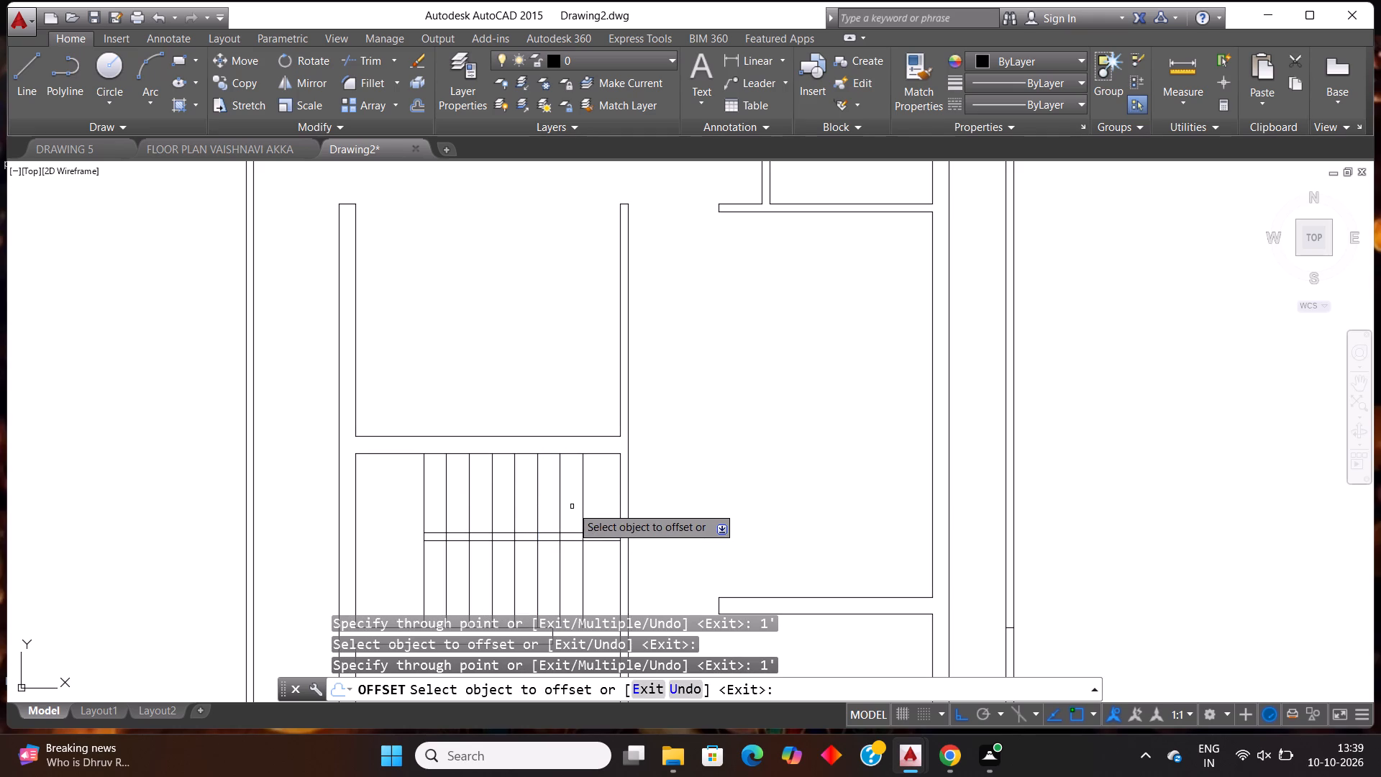
{"action": "scroll", "coordinate": [570, 516], "scroll_direction": "down", "scroll_amount": 2}
{"action": "scroll", "coordinate": [572, 565], "scroll_direction": "up", "scroll_amount": 1}
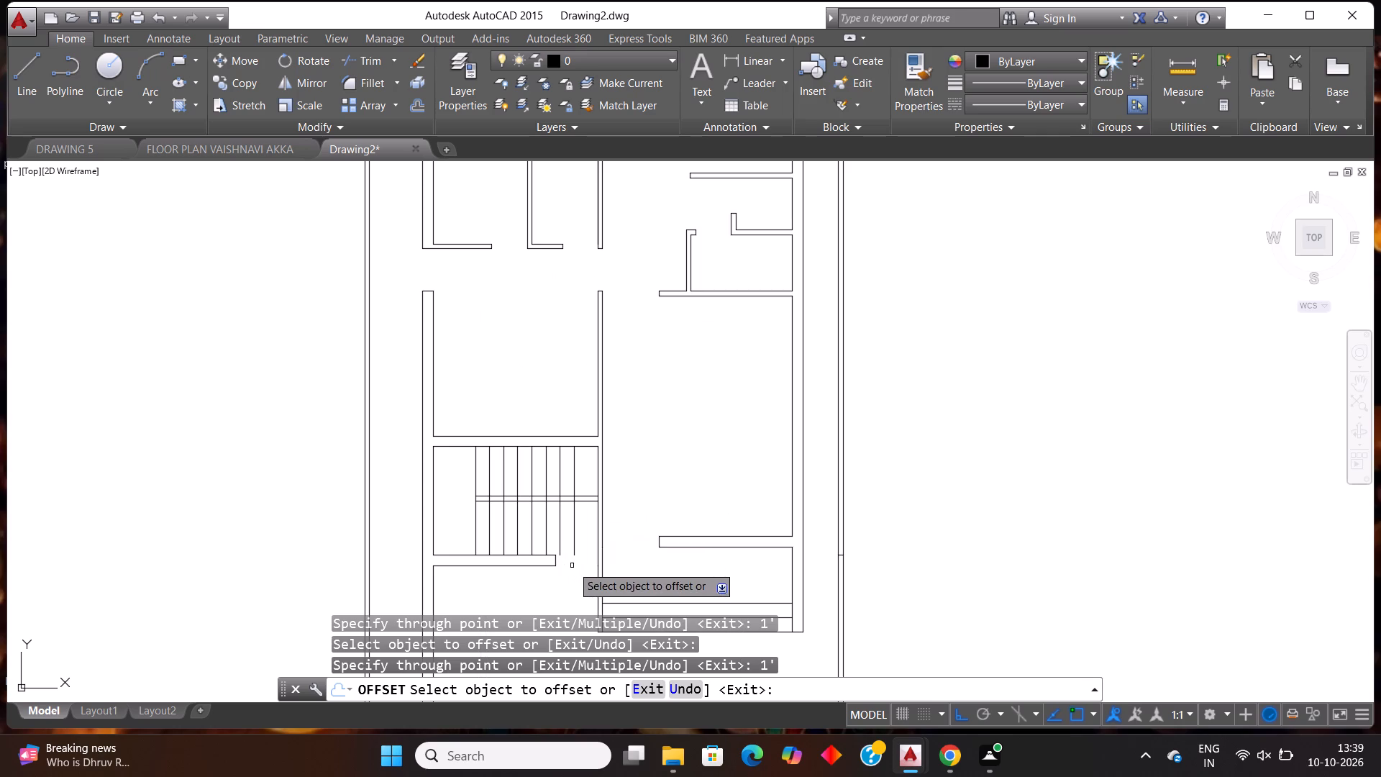
{"action": "key", "text": "Escape"}
Trim the three tread lines nearest the central wall below the stair's double middle line.
{"action": "type", "text": "tr"}
{"action": "key", "text": "Return"}
{"action": "key", "text": "Return"}
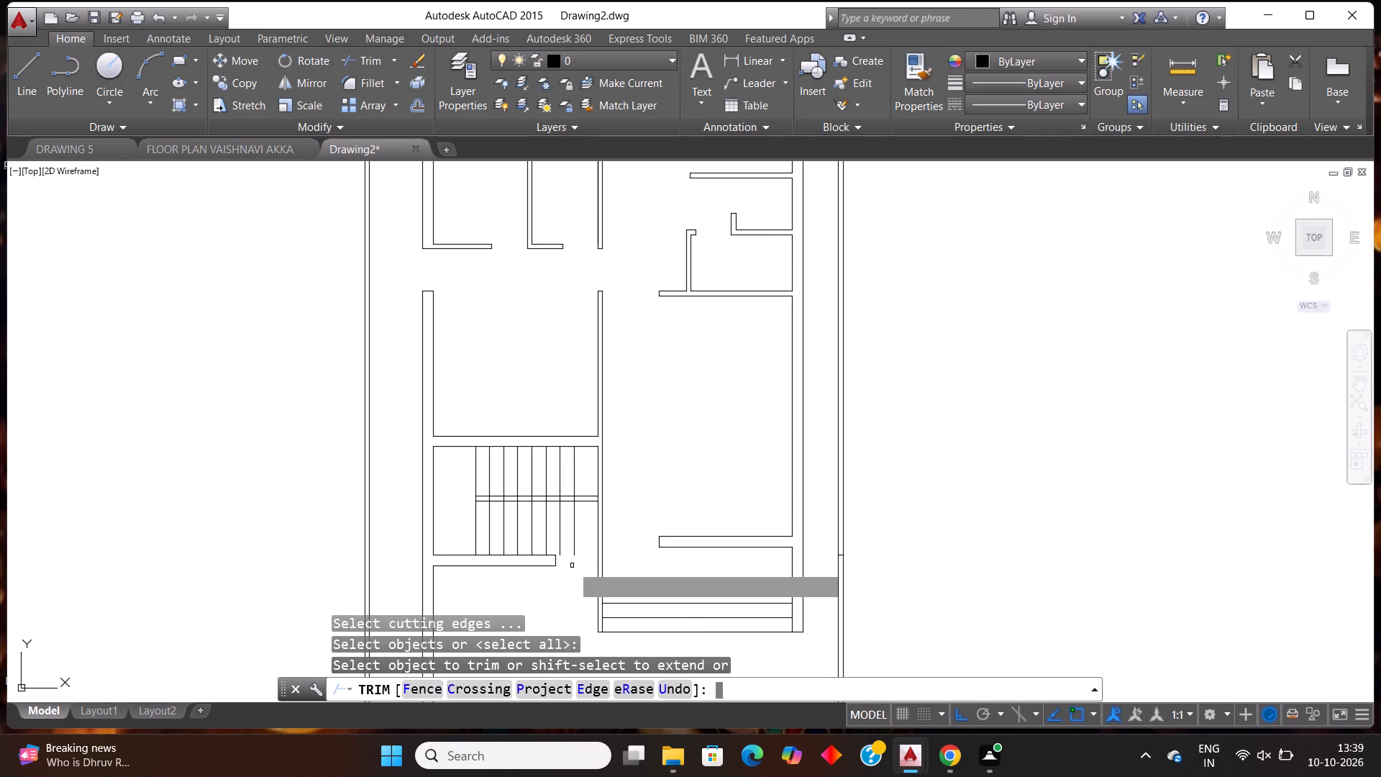
{"action": "scroll", "coordinate": [572, 565], "scroll_direction": "up", "scroll_amount": 1}
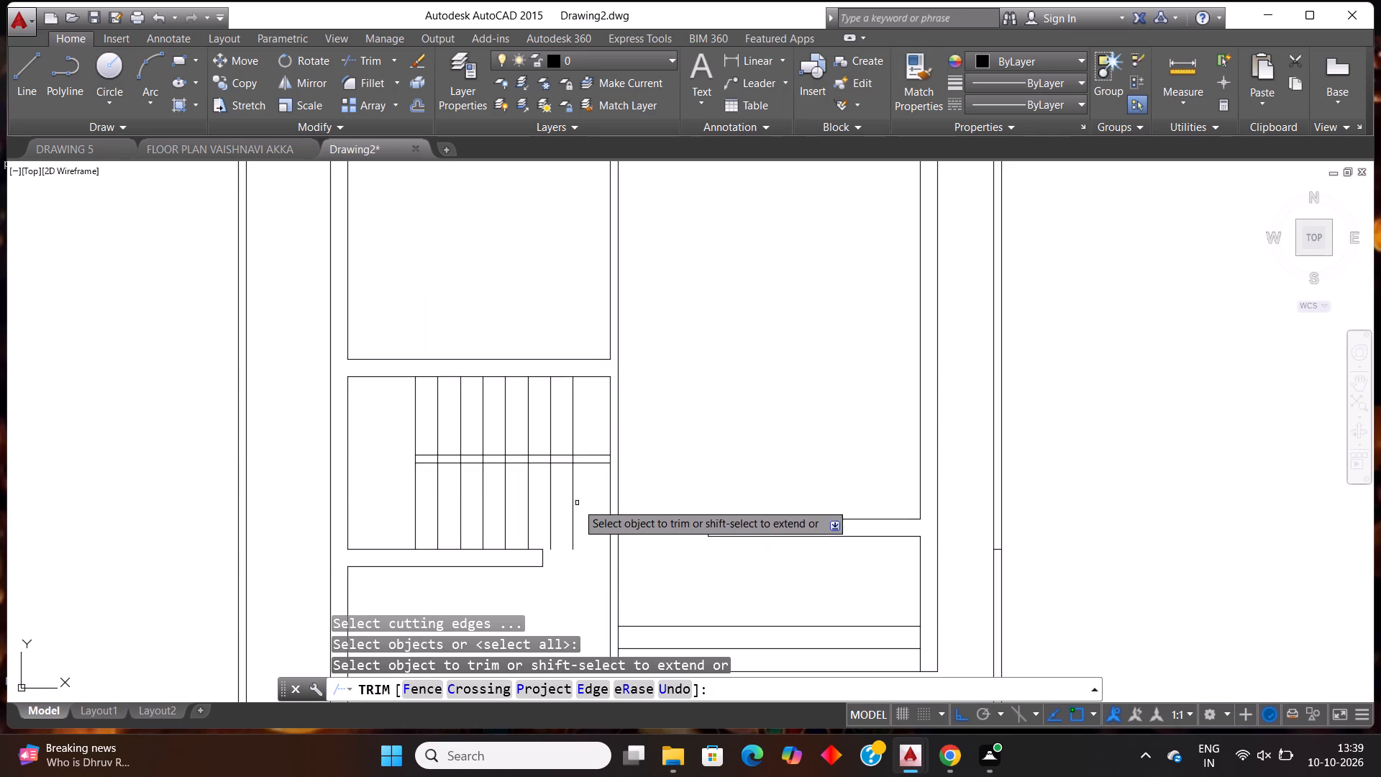
{"action": "left_click", "coordinate": [578, 501]}
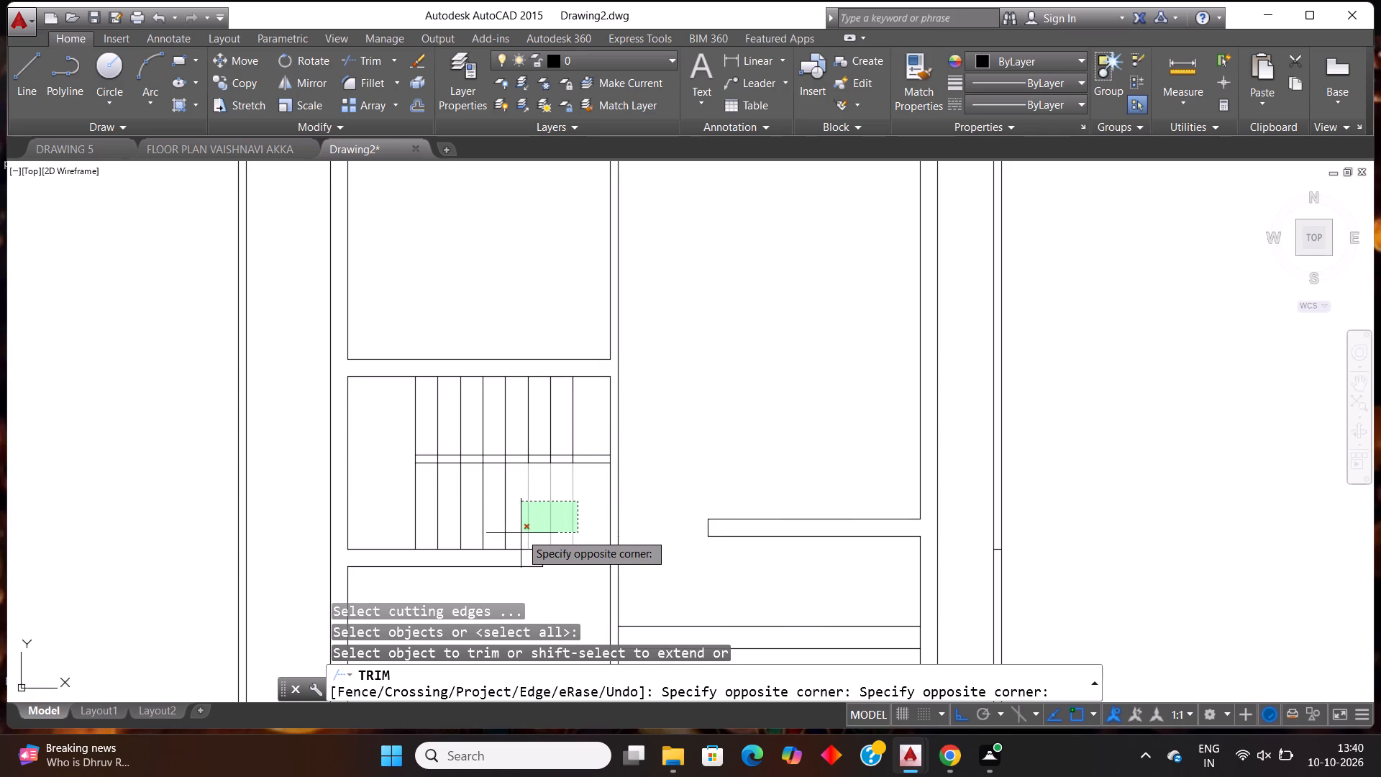
{"action": "left_click", "coordinate": [521, 533]}
{"action": "scroll", "coordinate": [573, 535], "scroll_direction": "down", "scroll_amount": 1}
{"action": "scroll", "coordinate": [572, 471], "scroll_direction": "up", "scroll_amount": 2}
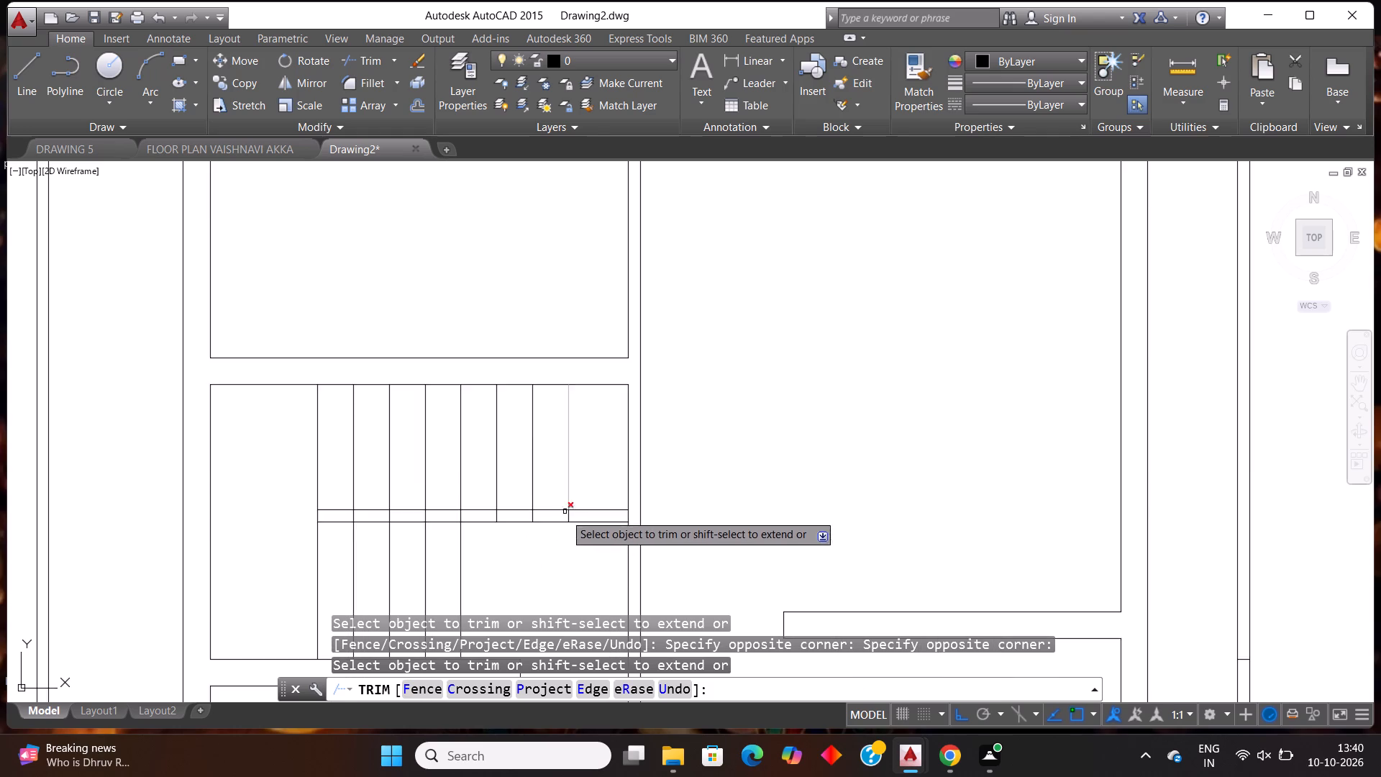
Trim the tread line segments lying between the two horizontal middle lines of the staircase.
{"action": "scroll", "coordinate": [547, 544], "scroll_direction": "up", "scroll_amount": 1}
{"action": "scroll", "coordinate": [455, 542], "scroll_direction": "down", "scroll_amount": 1}
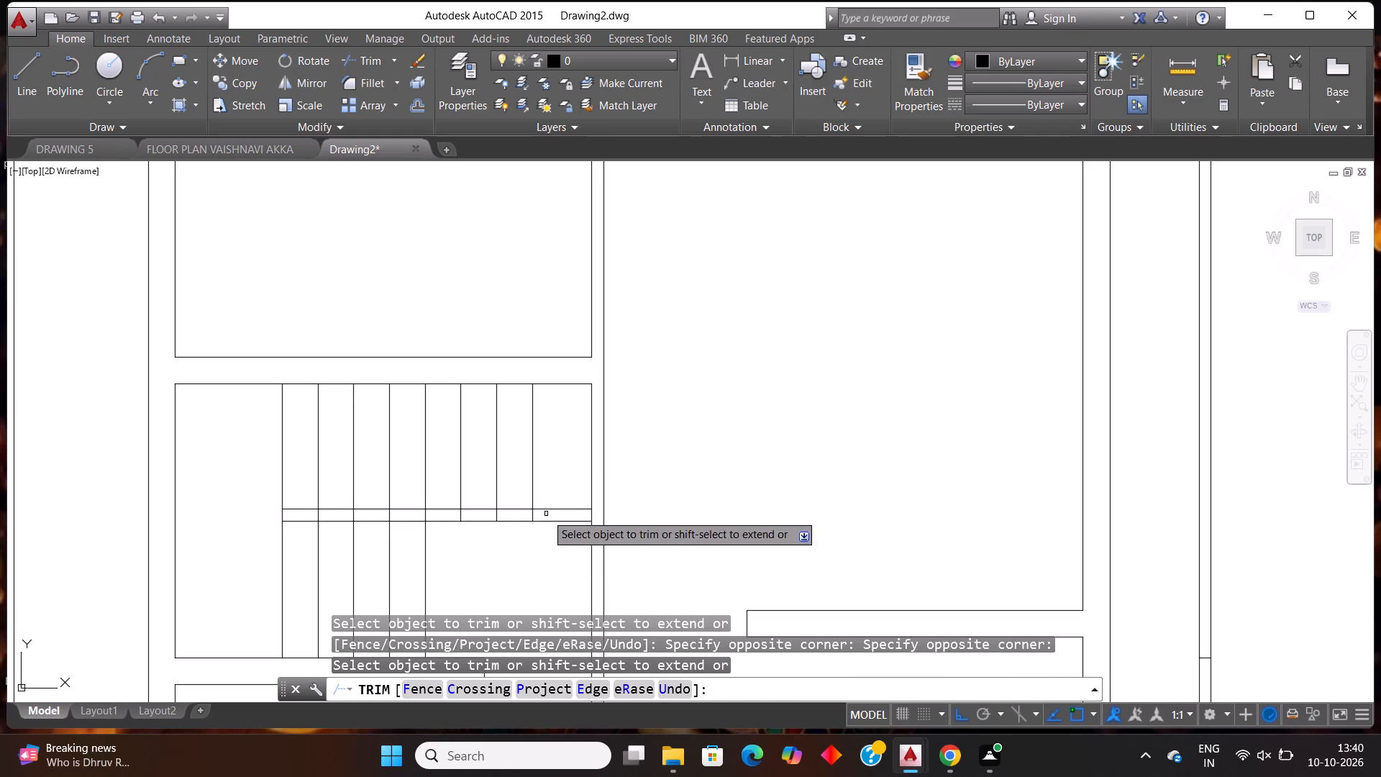
{"action": "left_click", "coordinate": [546, 514]}
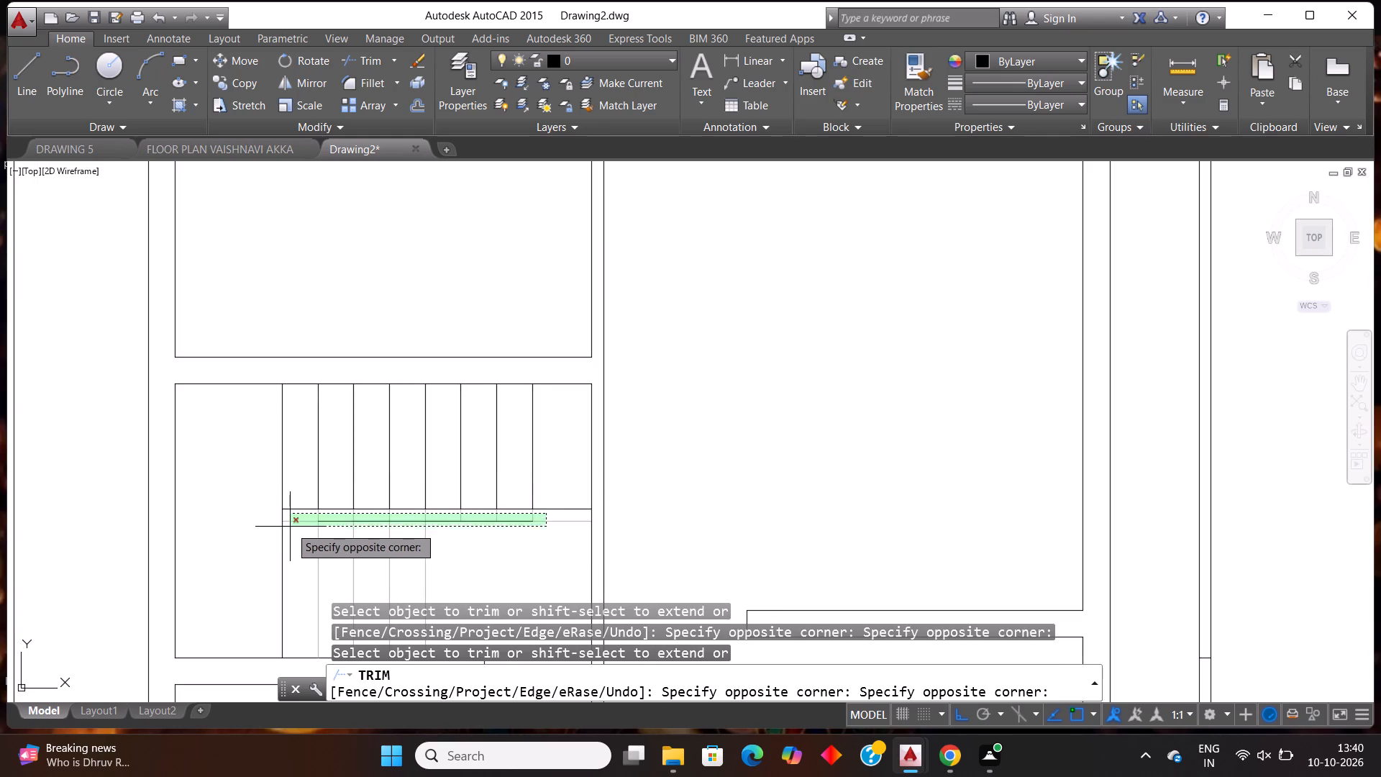
{"action": "left_click", "coordinate": [296, 517]}
{"action": "scroll", "coordinate": [347, 505], "scroll_direction": "down", "scroll_amount": 2}
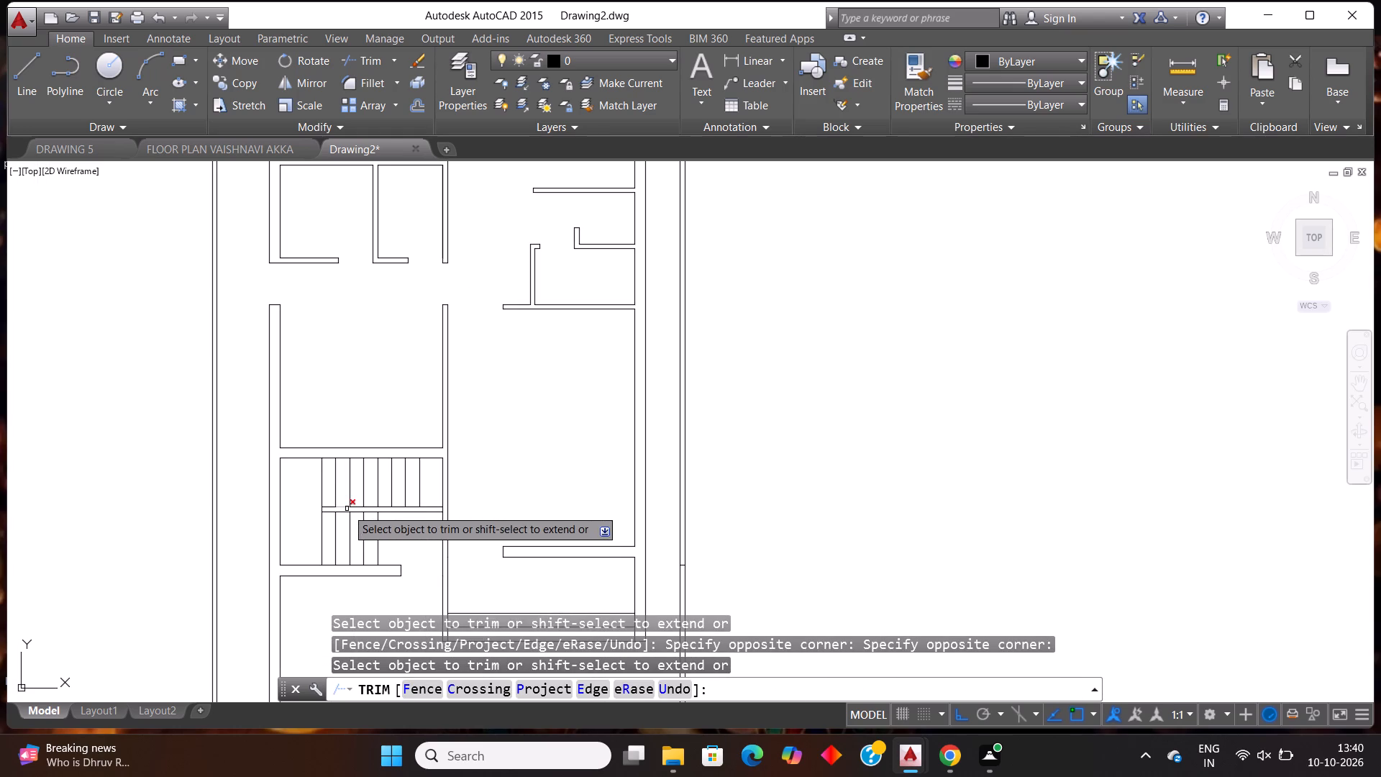
{"action": "scroll", "coordinate": [356, 555], "scroll_direction": "down", "scroll_amount": 1}
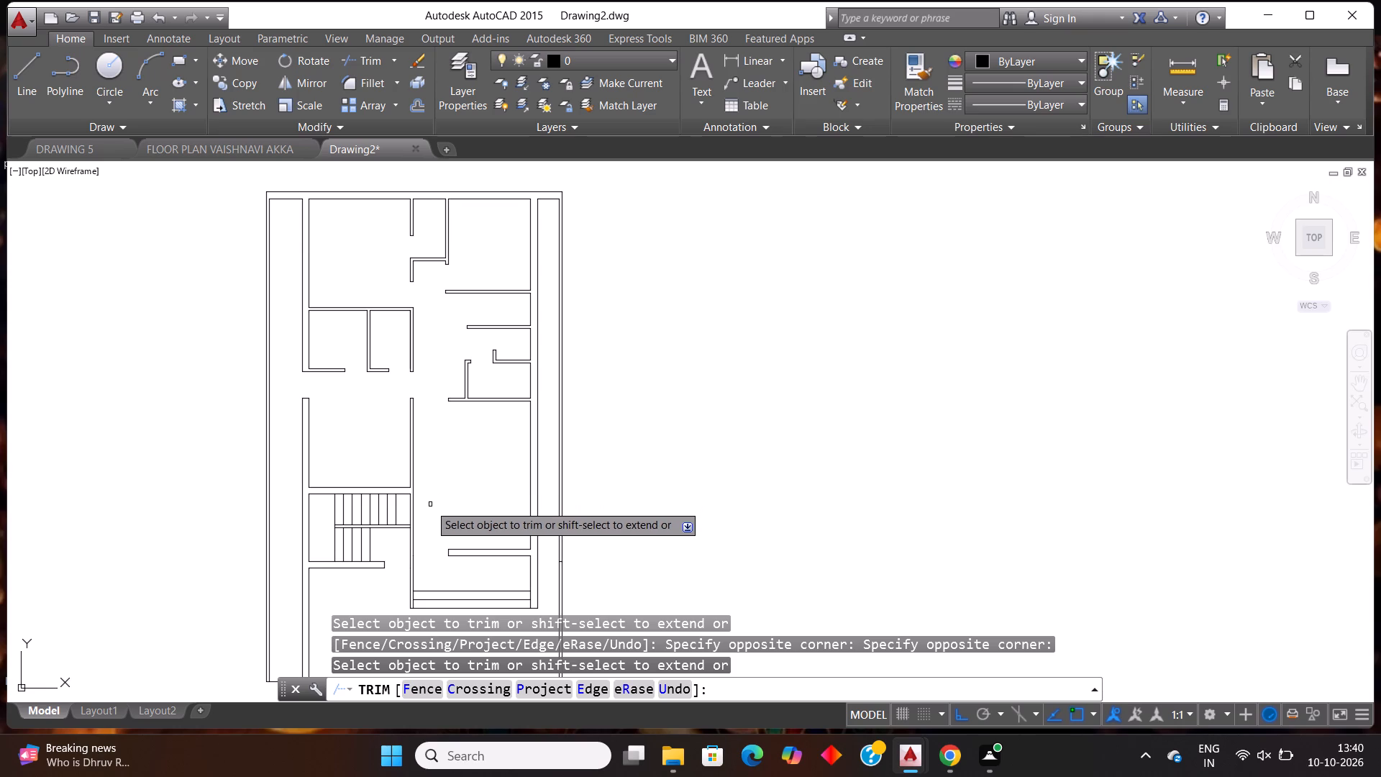
{"action": "scroll", "coordinate": [393, 537], "scroll_direction": "down", "scroll_amount": 3}
{"action": "scroll", "coordinate": [409, 552], "scroll_direction": "up", "scroll_amount": 1}
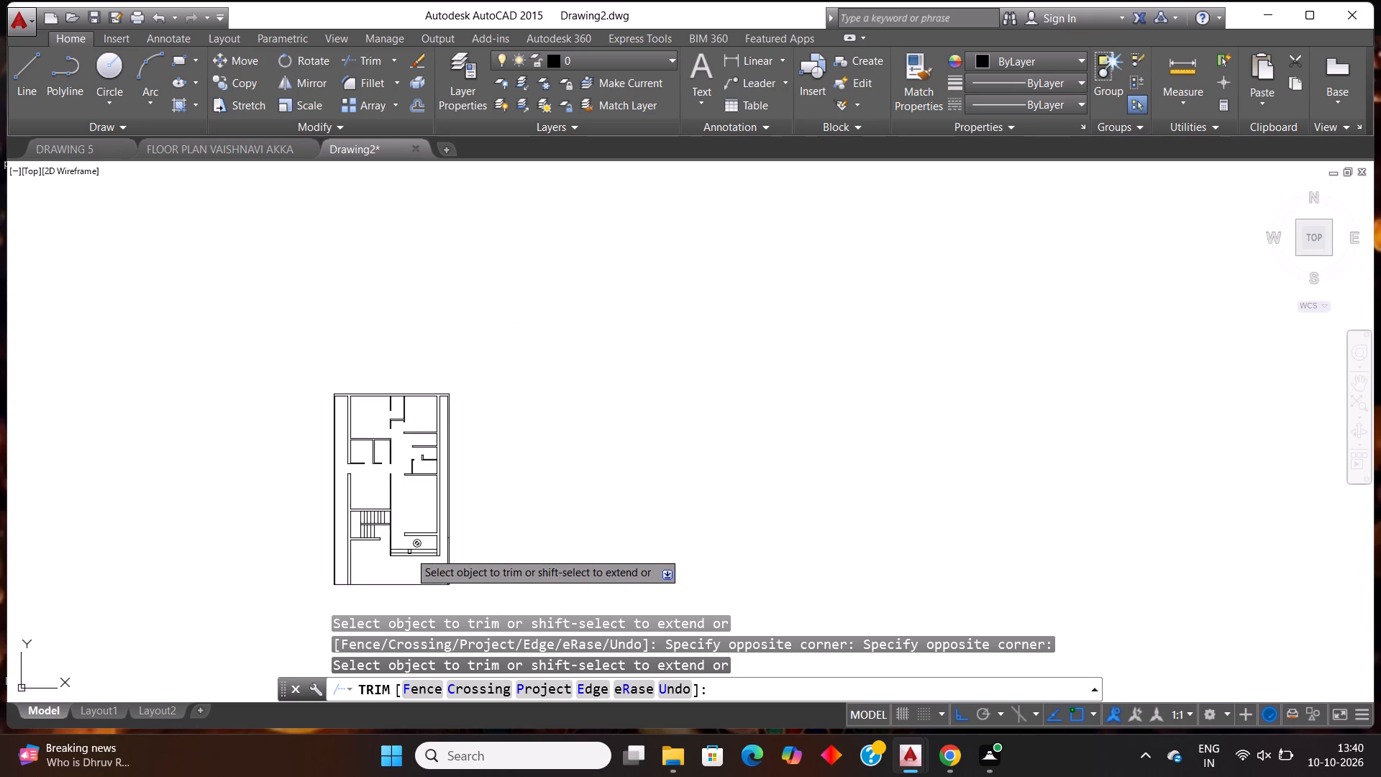
{"action": "scroll", "coordinate": [409, 552], "scroll_direction": "up", "scroll_amount": 1}
{"action": "key", "text": "Escape"}
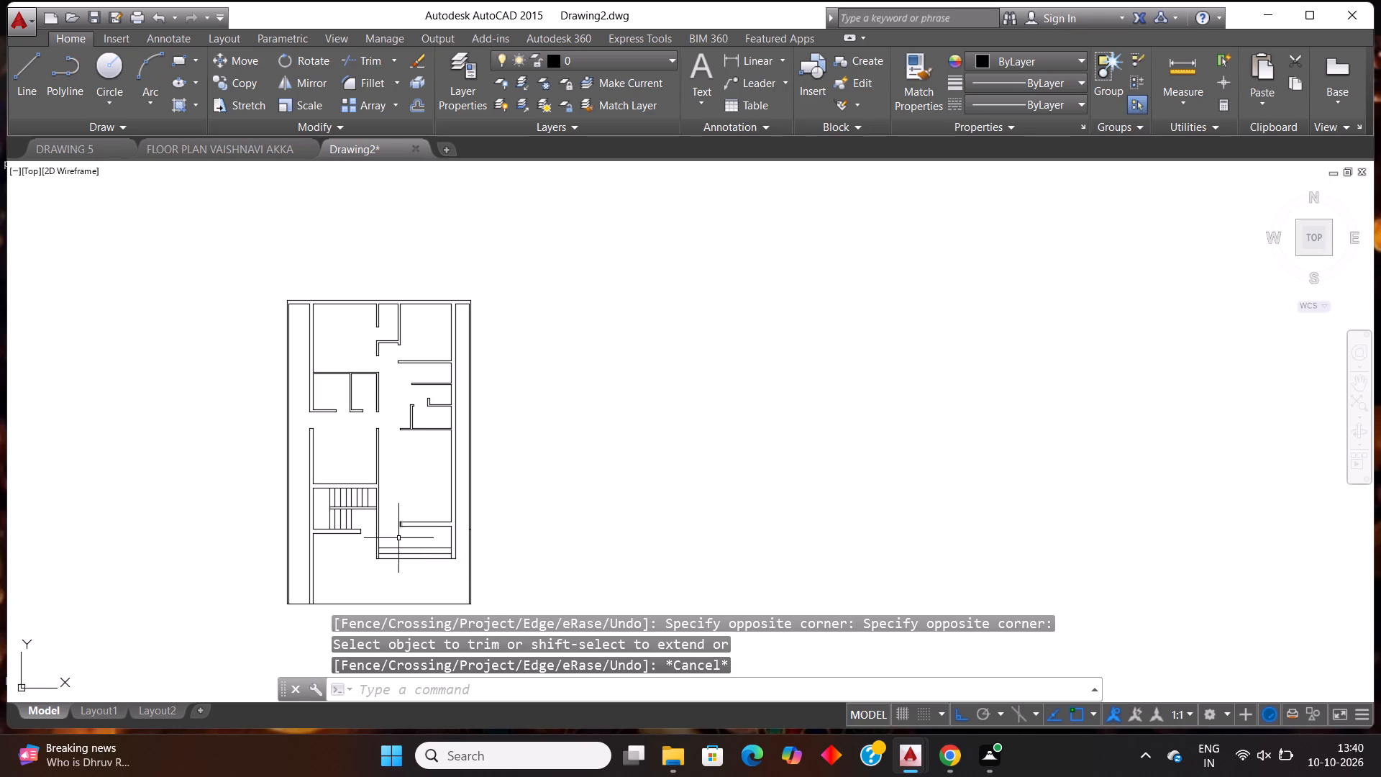
Erase the short stray horizontal line between the two lines of the plot's right boundary wall.
{"action": "scroll", "coordinate": [396, 558], "scroll_direction": "up", "scroll_amount": 2}
{"action": "scroll", "coordinate": [396, 561], "scroll_direction": "down", "scroll_amount": 2}
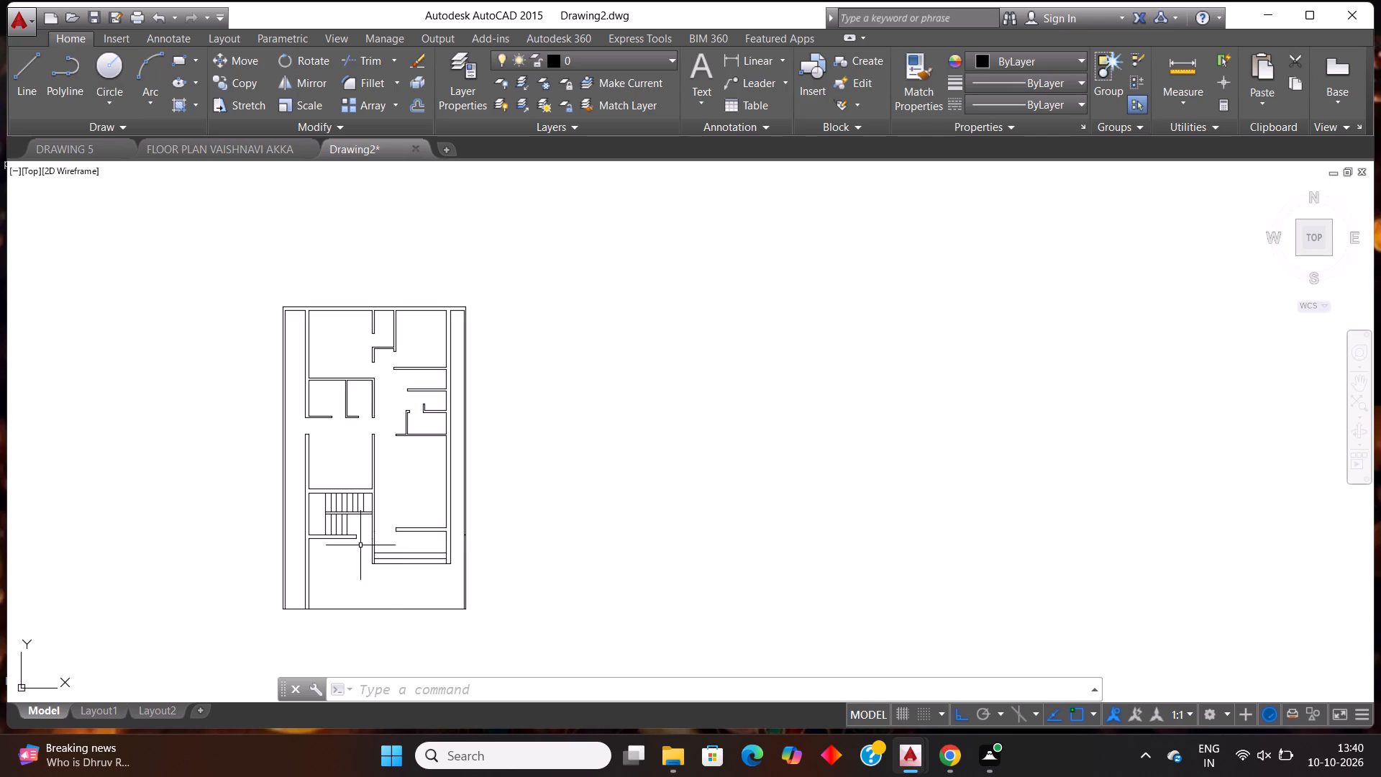
{"action": "scroll", "coordinate": [358, 545], "scroll_direction": "down", "scroll_amount": 1}
{"action": "scroll", "coordinate": [357, 544], "scroll_direction": "up", "scroll_amount": 1}
{"action": "scroll", "coordinate": [424, 433], "scroll_direction": "up", "scroll_amount": 1}
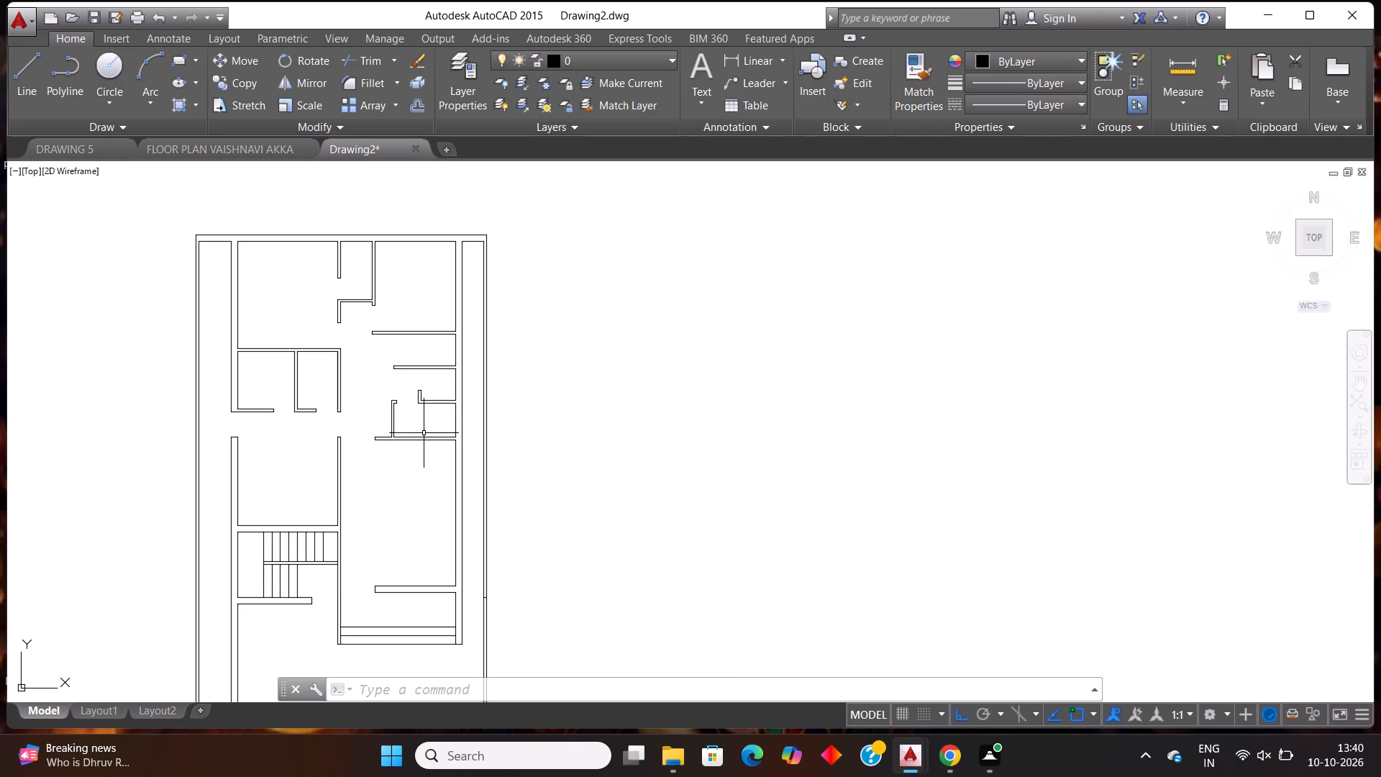
{"action": "scroll", "coordinate": [480, 601], "scroll_direction": "up", "scroll_amount": 6}
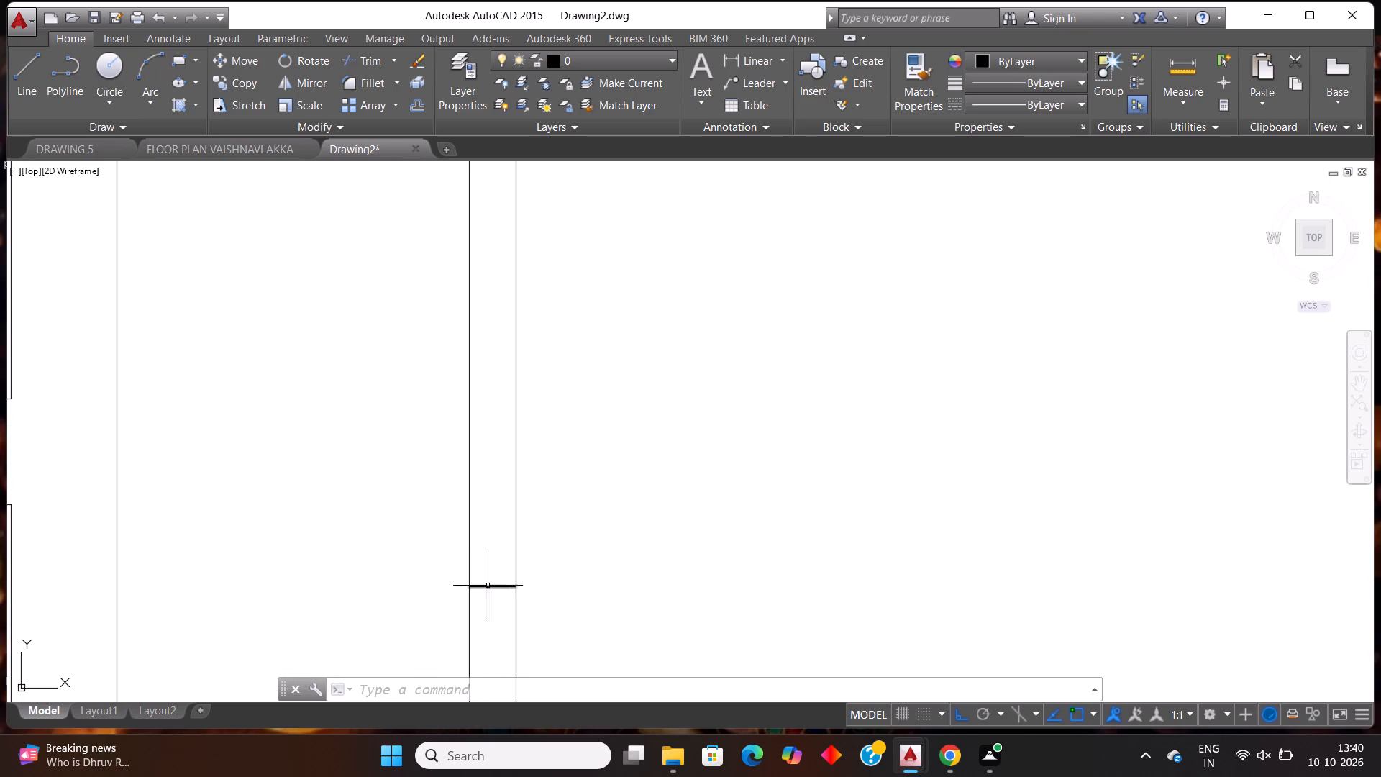
{"action": "left_click", "coordinate": [509, 604]}
{"action": "left_click", "coordinate": [502, 571]}
{"action": "key", "text": "Delete"}
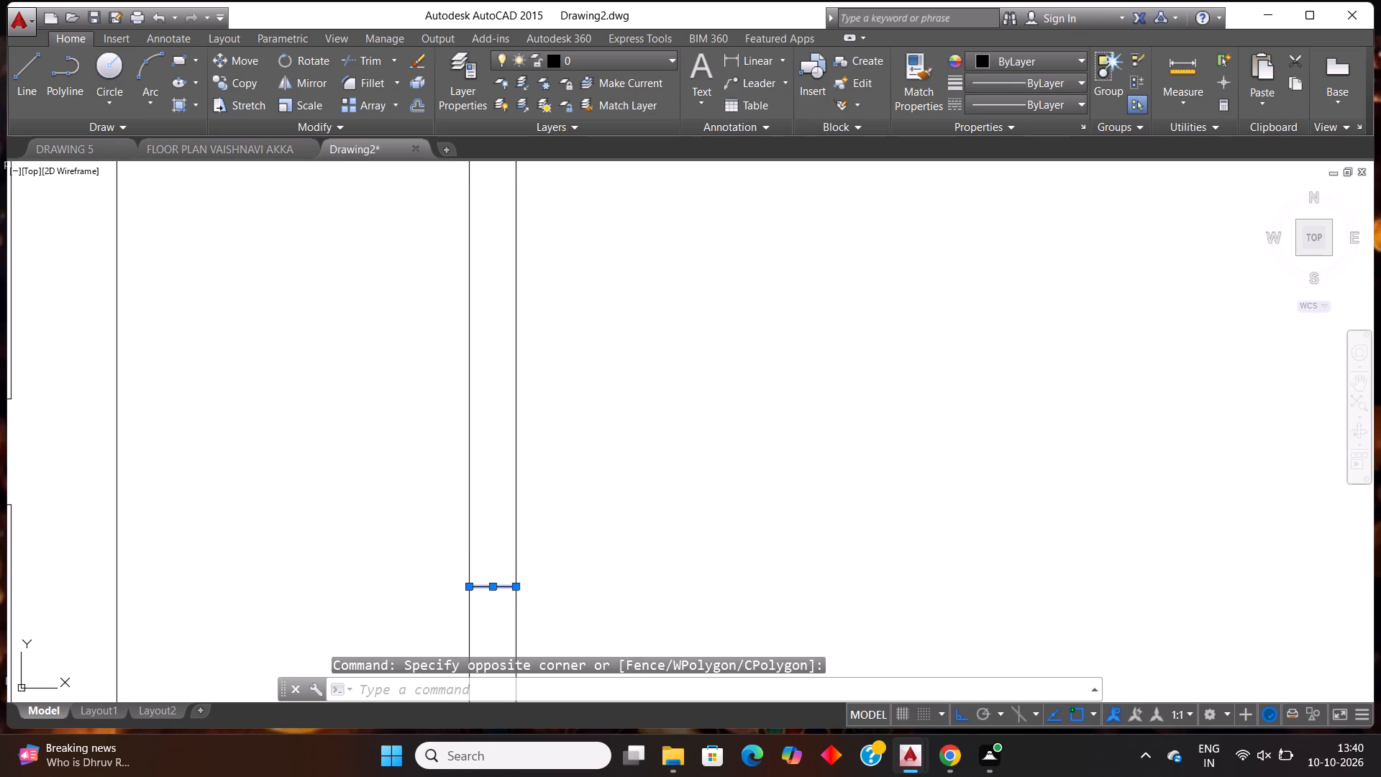
Trim both inner side-wall lines between the two horizontal lines at the lower-right room's bottom, and try trimming the left one's remaining lower piece.
{"action": "scroll", "coordinate": [502, 571], "scroll_direction": "down", "scroll_amount": 7}
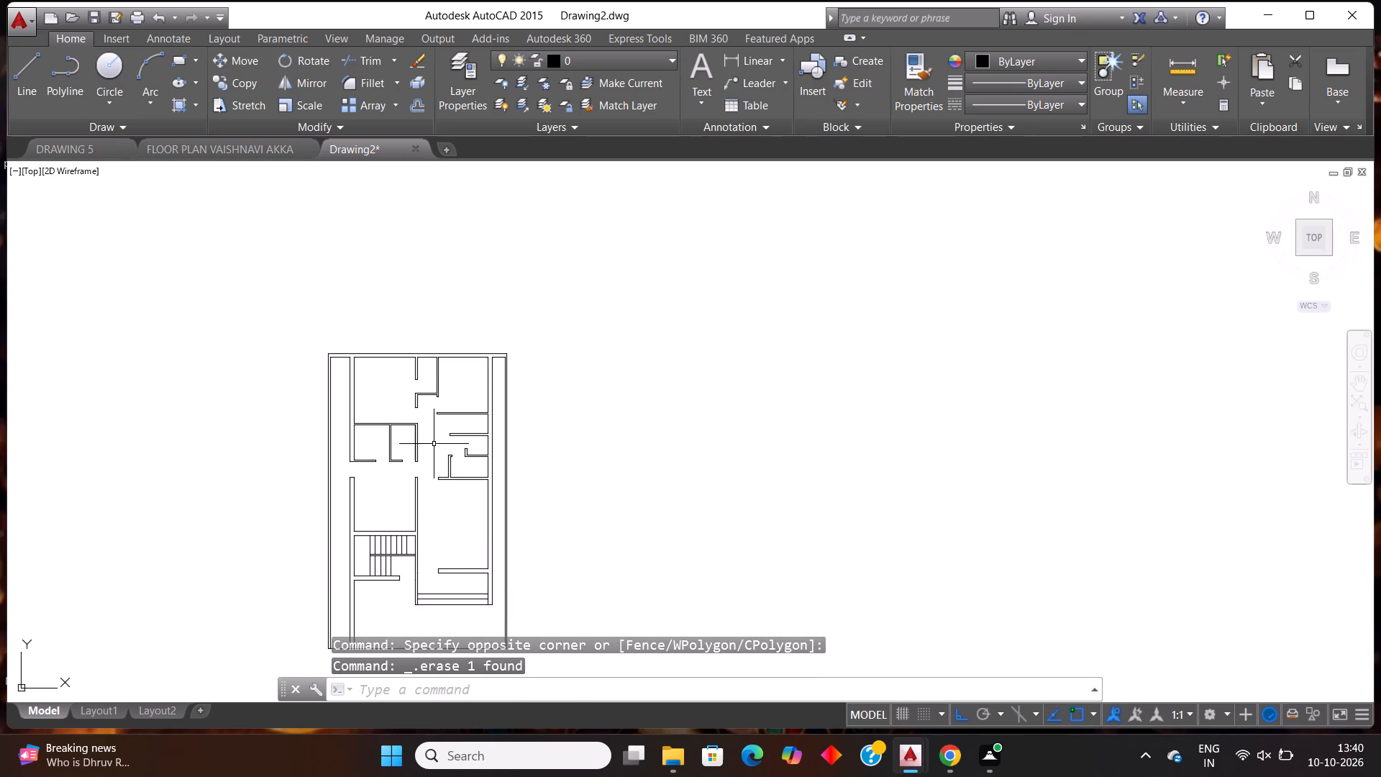
{"action": "scroll", "coordinate": [477, 376], "scroll_direction": "up", "scroll_amount": 2}
{"action": "scroll", "coordinate": [477, 379], "scroll_direction": "down", "scroll_amount": 2}
{"action": "scroll", "coordinate": [353, 573], "scroll_direction": "up", "scroll_amount": 2}
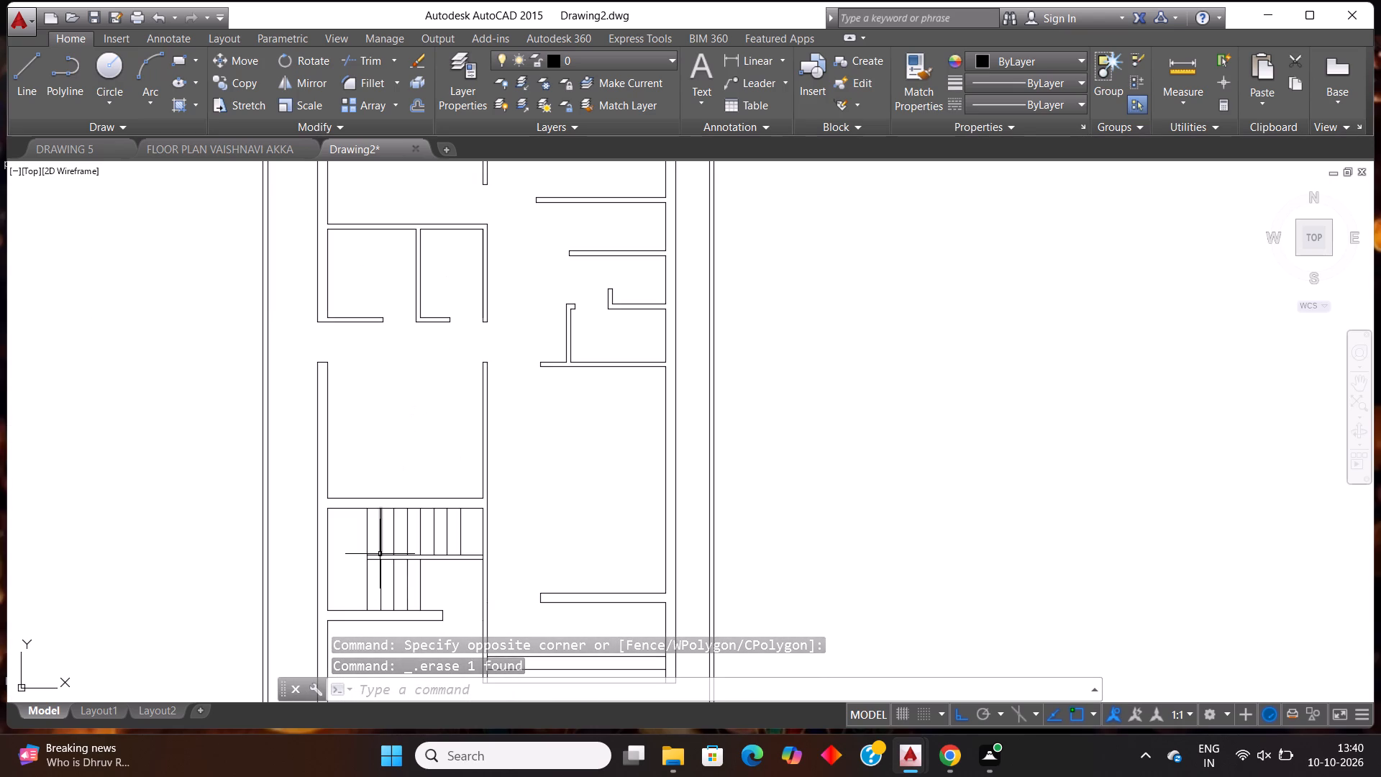
{"action": "scroll", "coordinate": [380, 555], "scroll_direction": "down", "scroll_amount": 3}
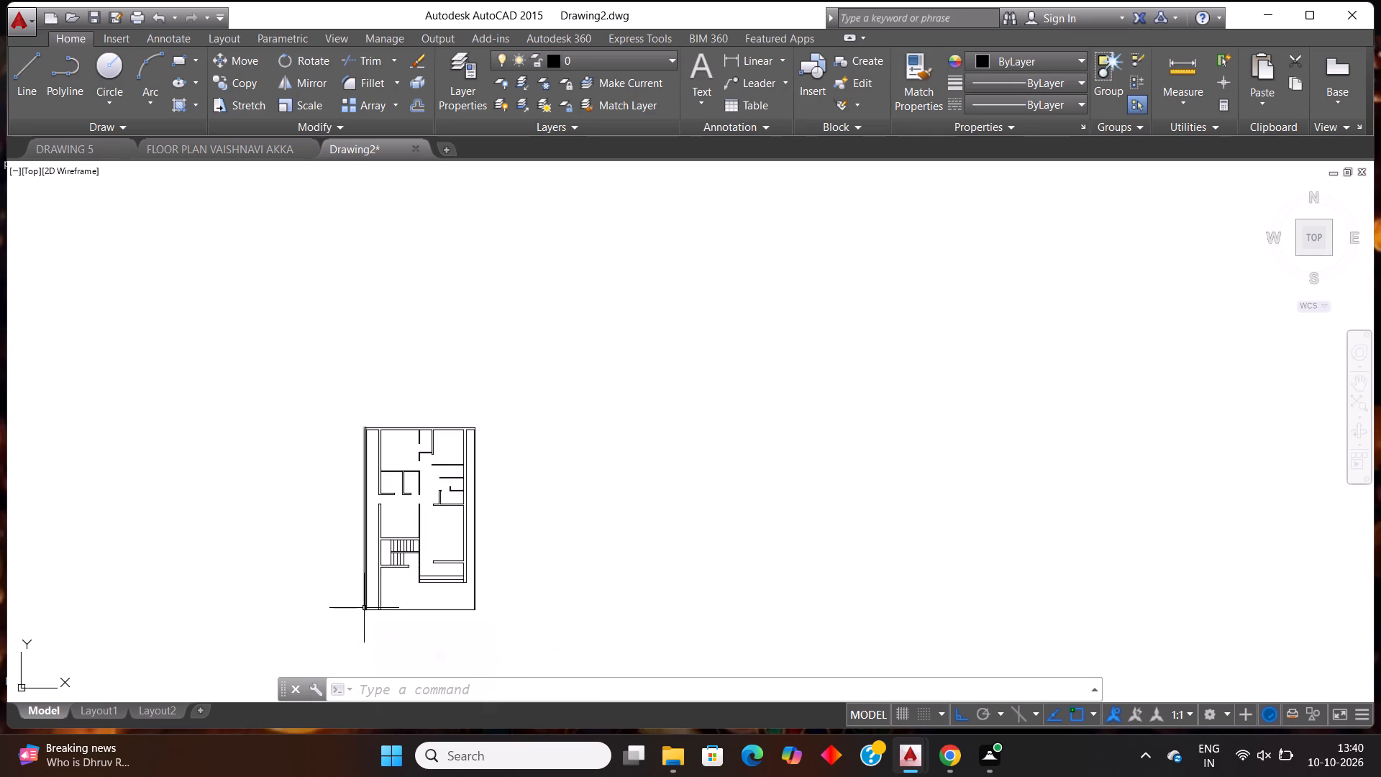
{"action": "scroll", "coordinate": [378, 600], "scroll_direction": "up", "scroll_amount": 2}
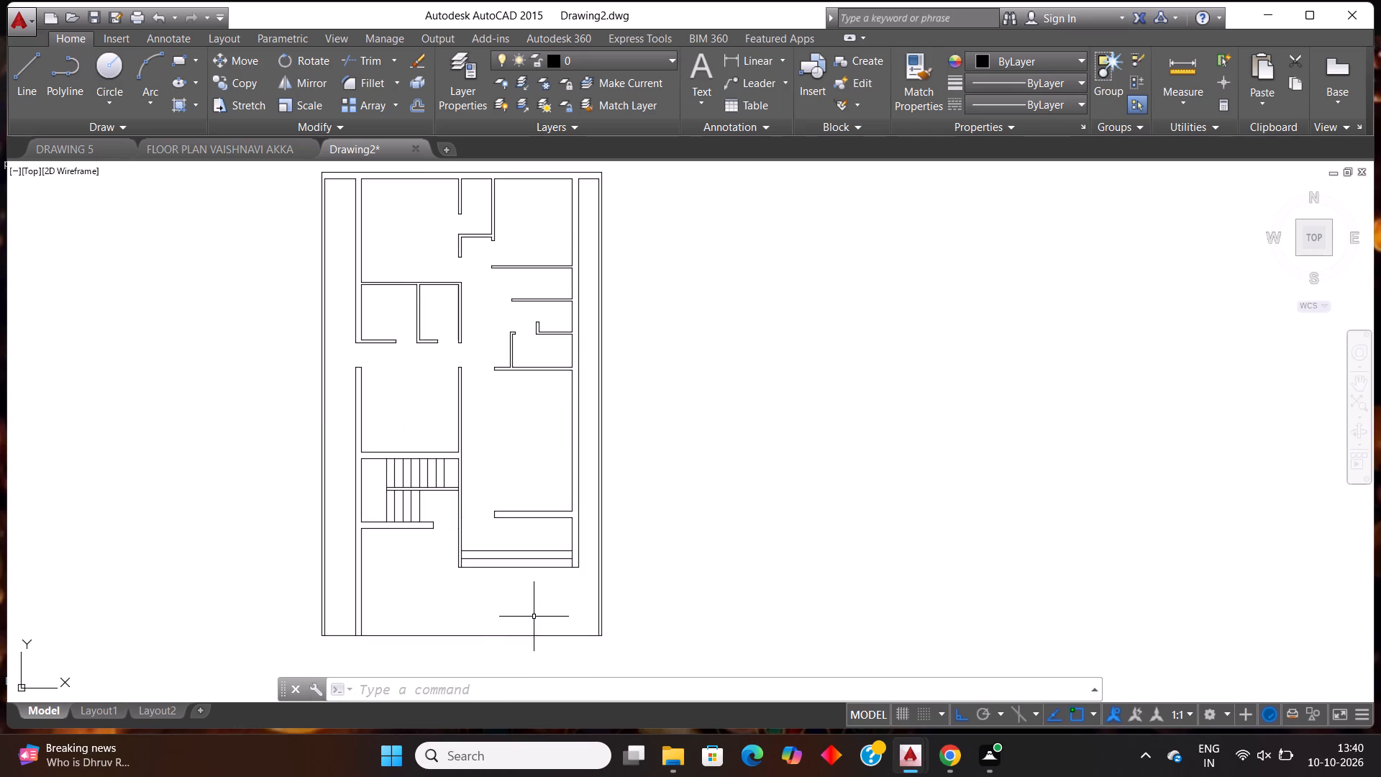
{"action": "scroll", "coordinate": [510, 601], "scroll_direction": "up", "scroll_amount": 2}
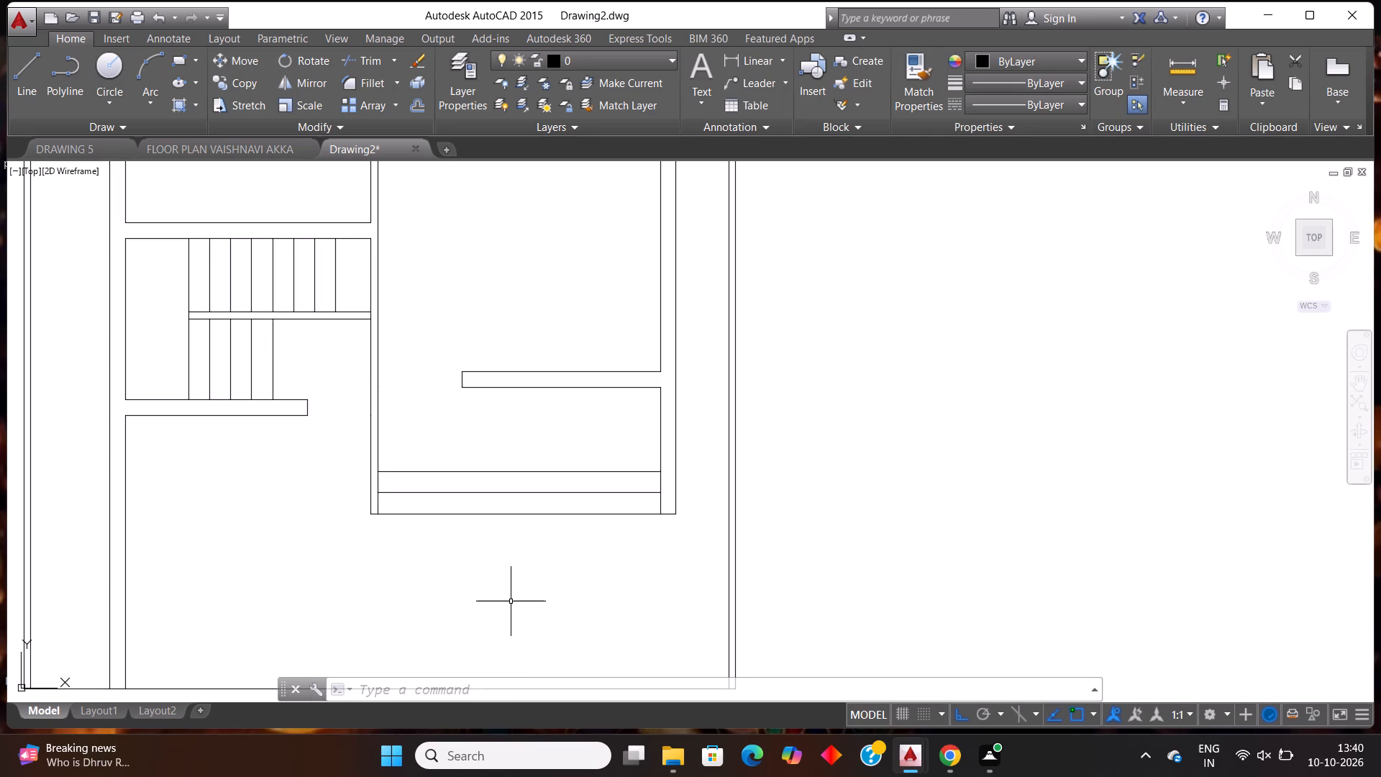
{"action": "scroll", "coordinate": [511, 585], "scroll_direction": "up", "scroll_amount": 1}
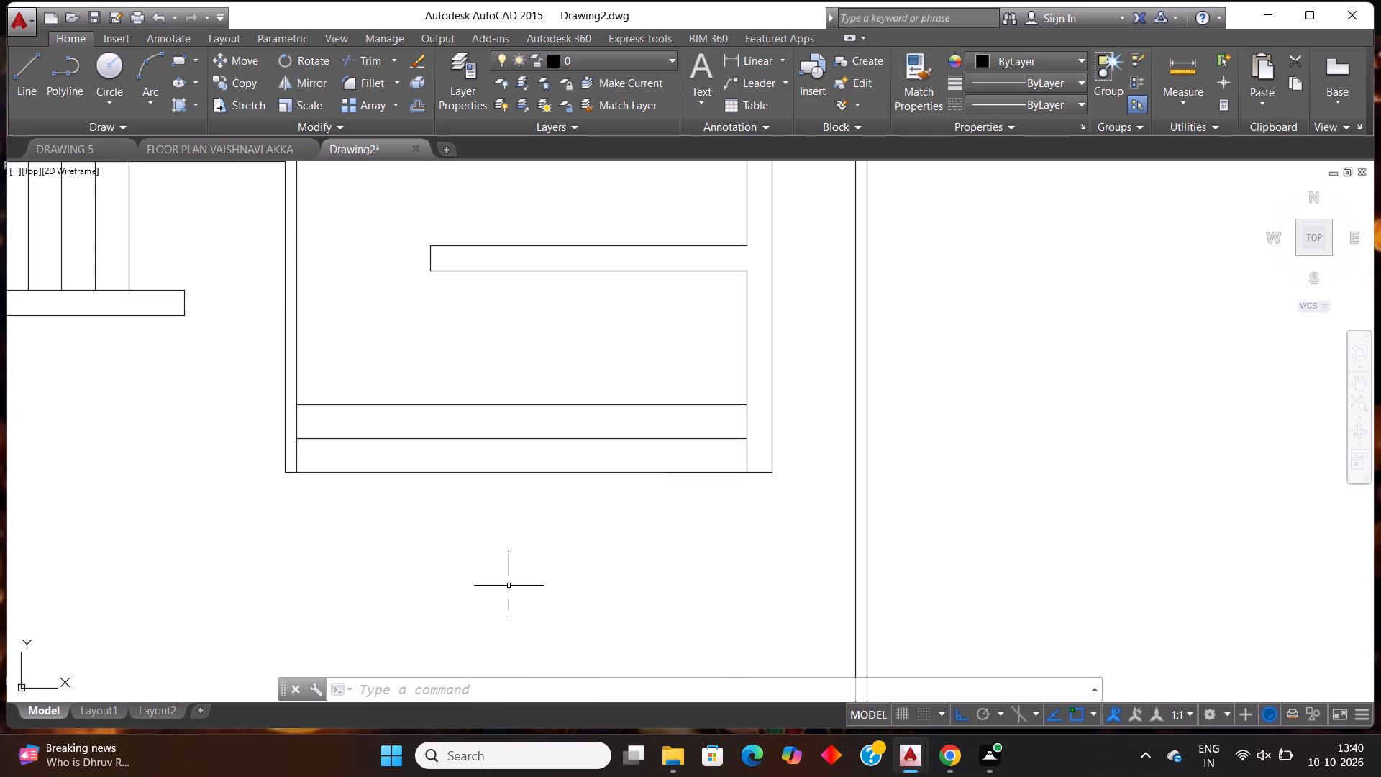
{"action": "key", "text": "Escape"}
{"action": "type", "text": "tr"}
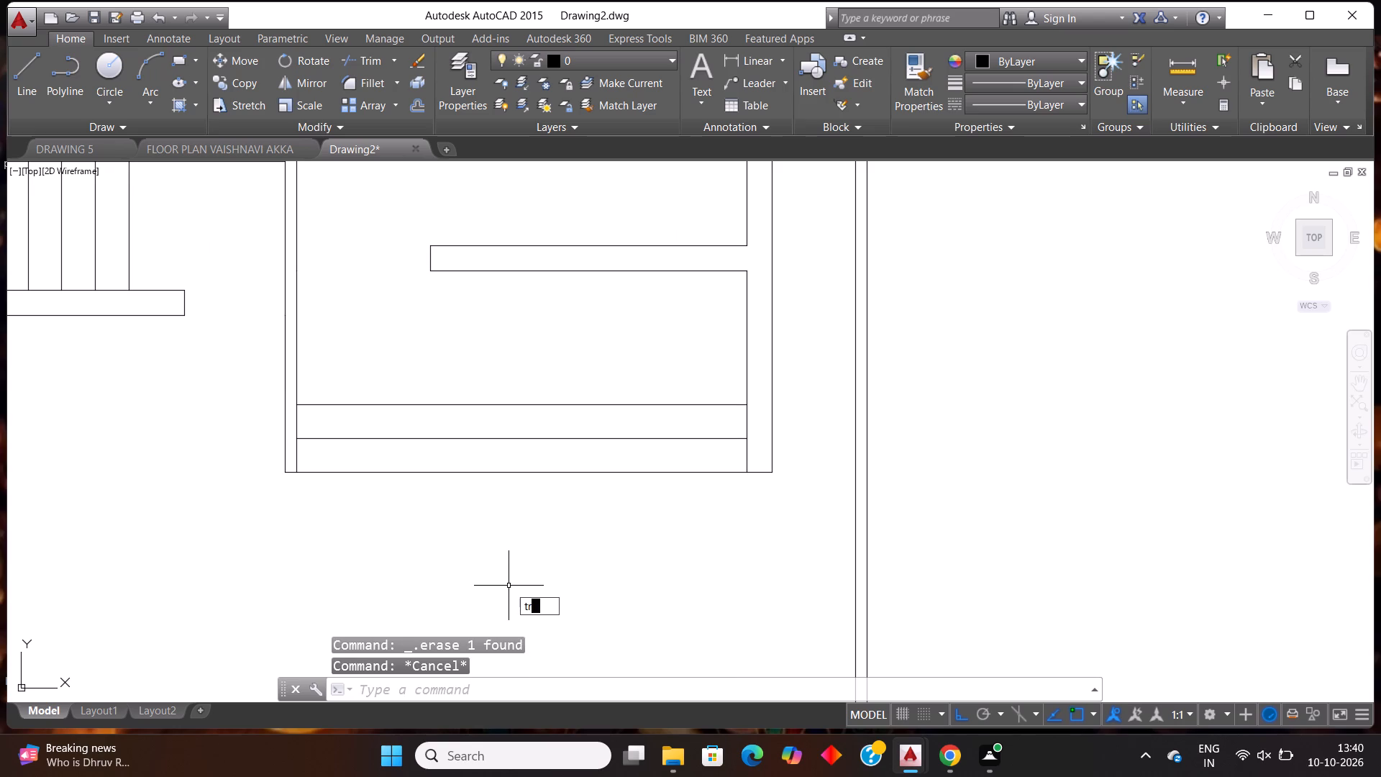
{"action": "key", "text": "Return"}
{"action": "key", "text": "Return"}
{"action": "scroll", "coordinate": [326, 421], "scroll_direction": "up", "scroll_amount": 1}
{"action": "left_click", "coordinate": [317, 418]}
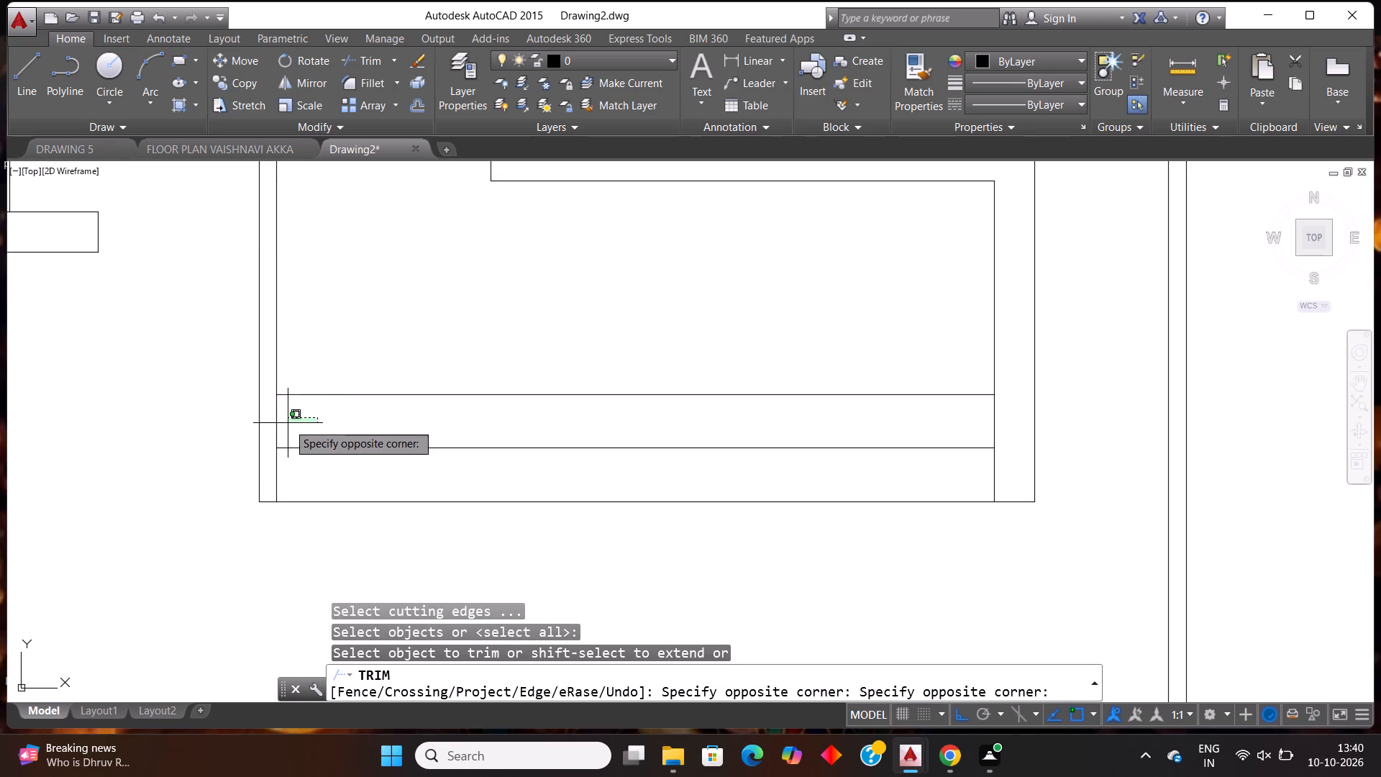
{"action": "left_click", "coordinate": [265, 430]}
{"action": "left_click", "coordinate": [297, 476]}
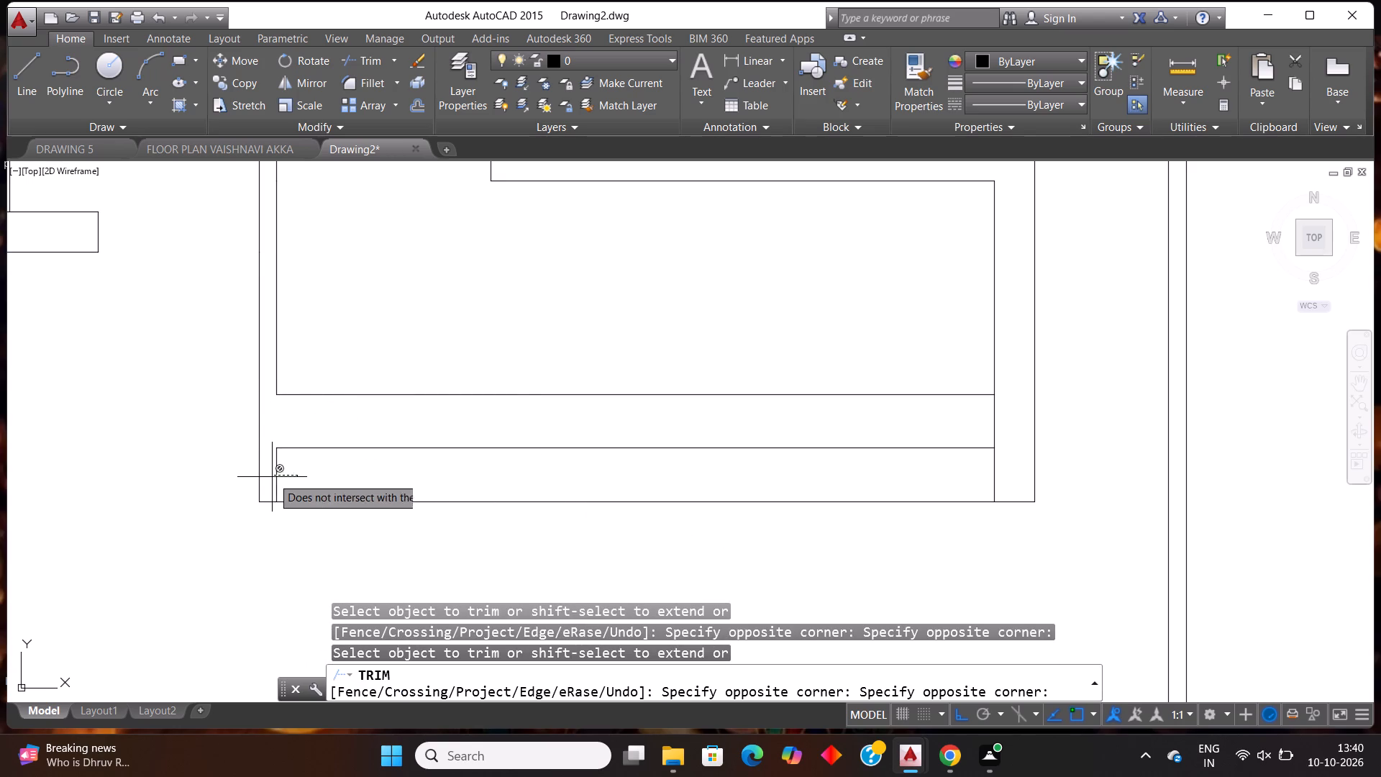
{"action": "left_click", "coordinate": [270, 478]}
{"action": "left_click", "coordinate": [956, 418]}
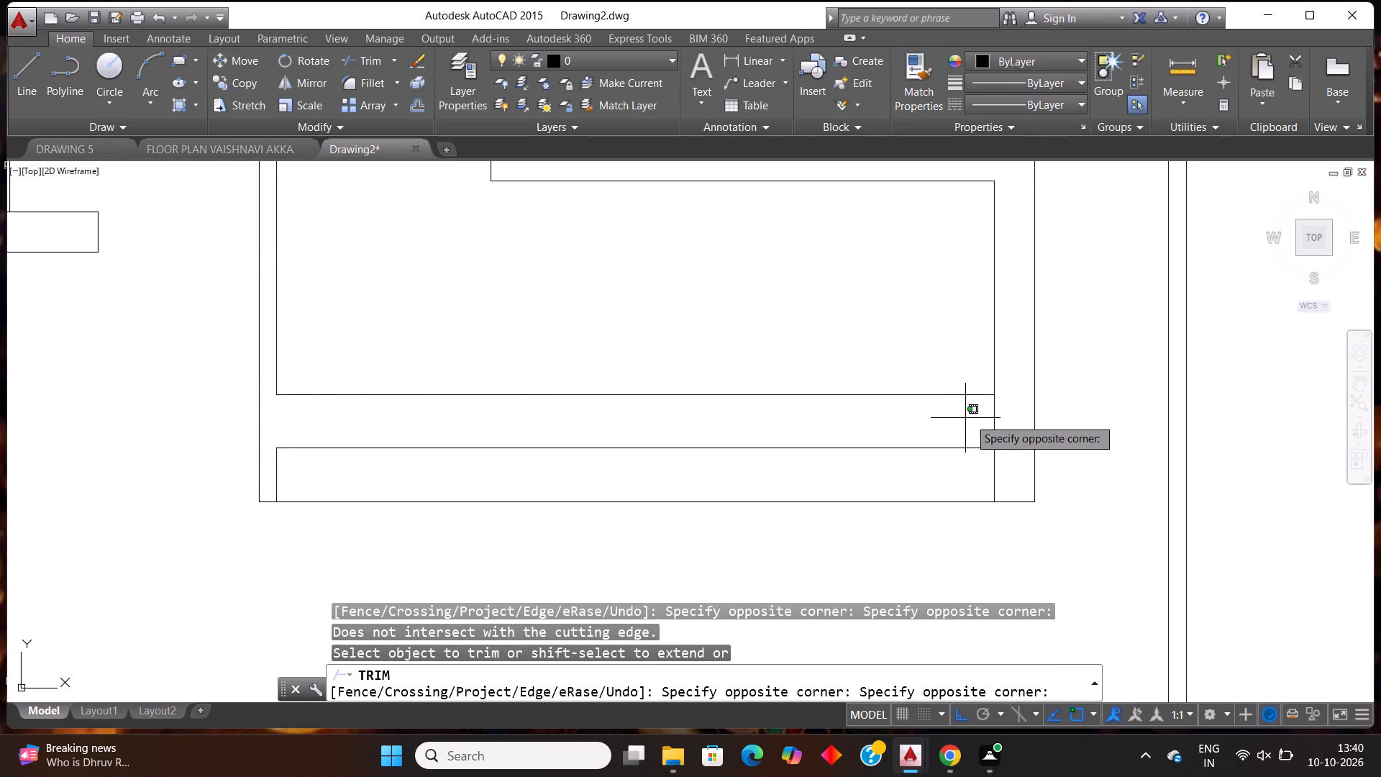
{"action": "left_click", "coordinate": [998, 418]}
{"action": "left_click", "coordinate": [995, 427]}
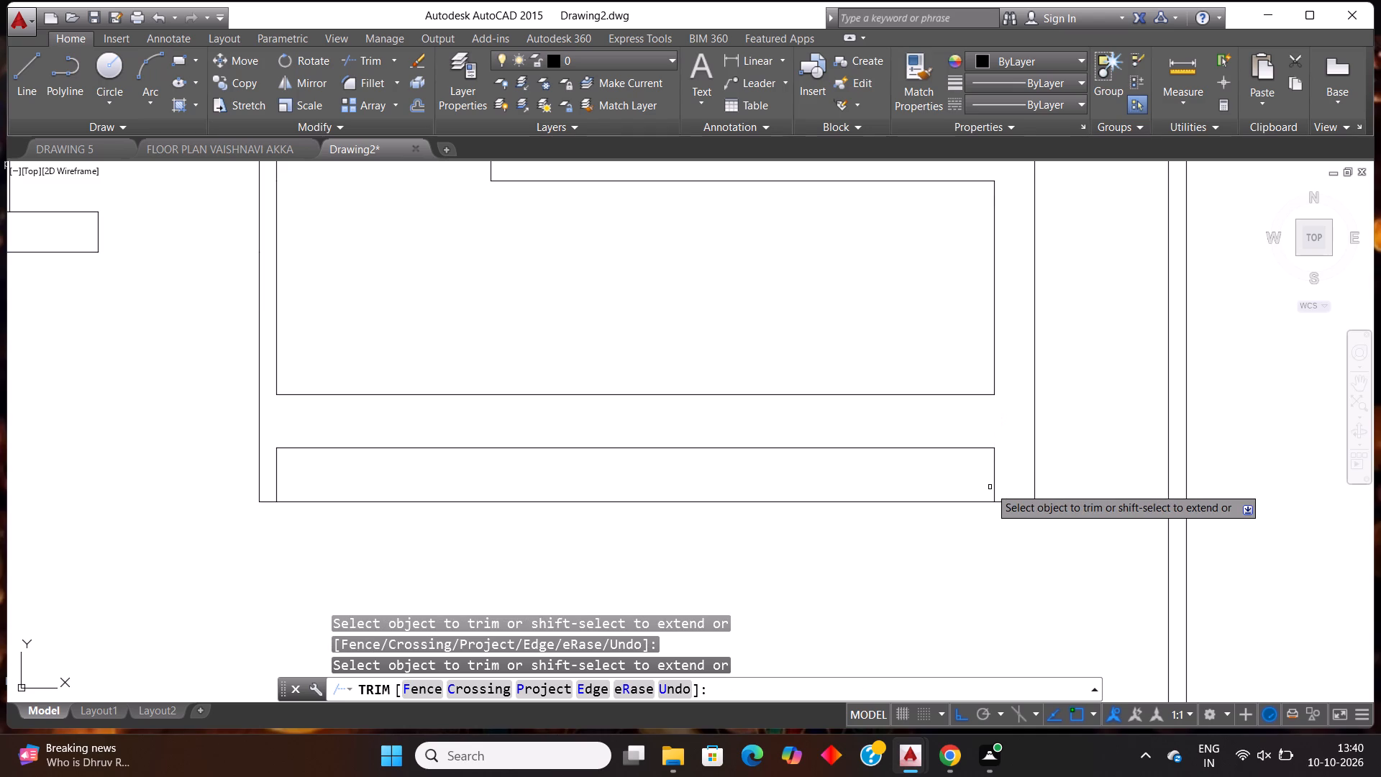
Erase the two short vertical lines closing the ends of the strip below the lower-right room.
{"action": "key", "text": "Escape"}
{"action": "left_click", "coordinate": [995, 477]}
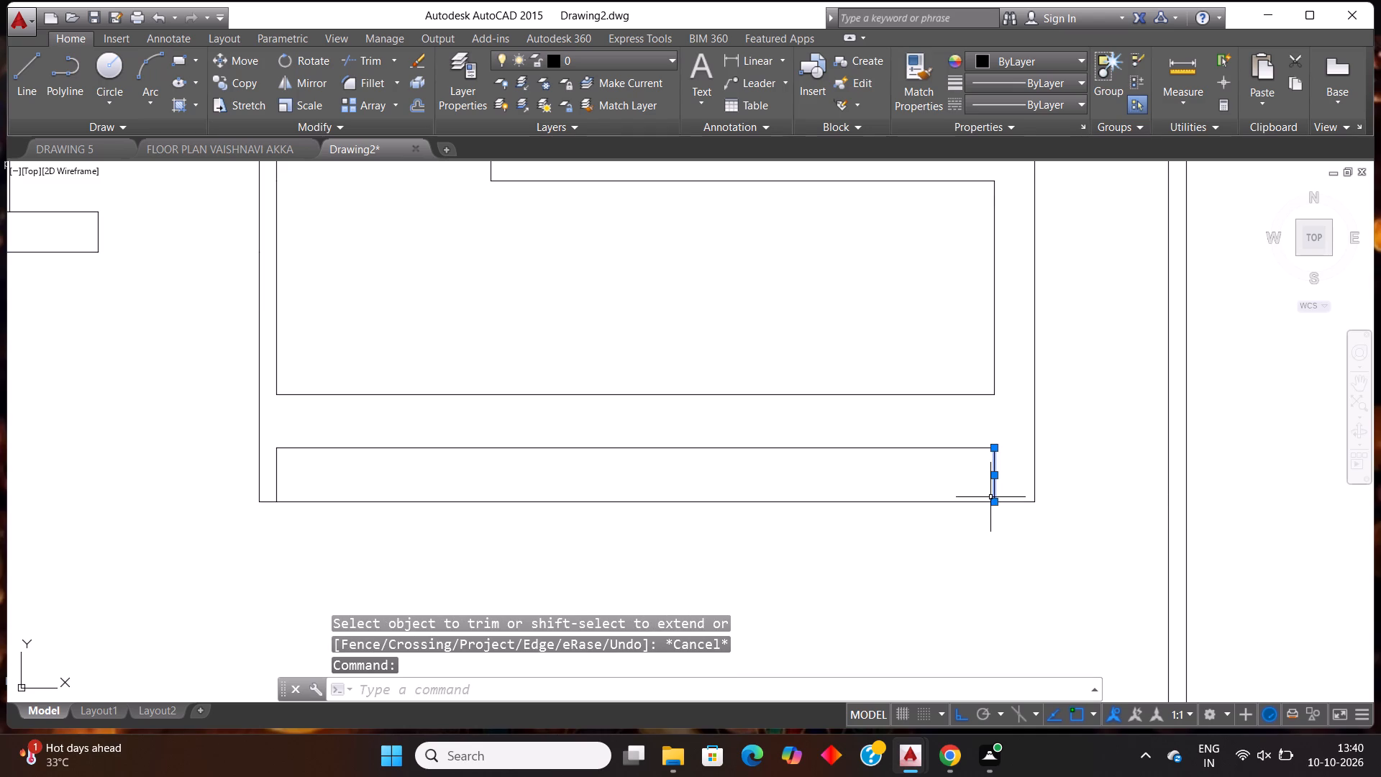
{"action": "key", "text": "Delete"}
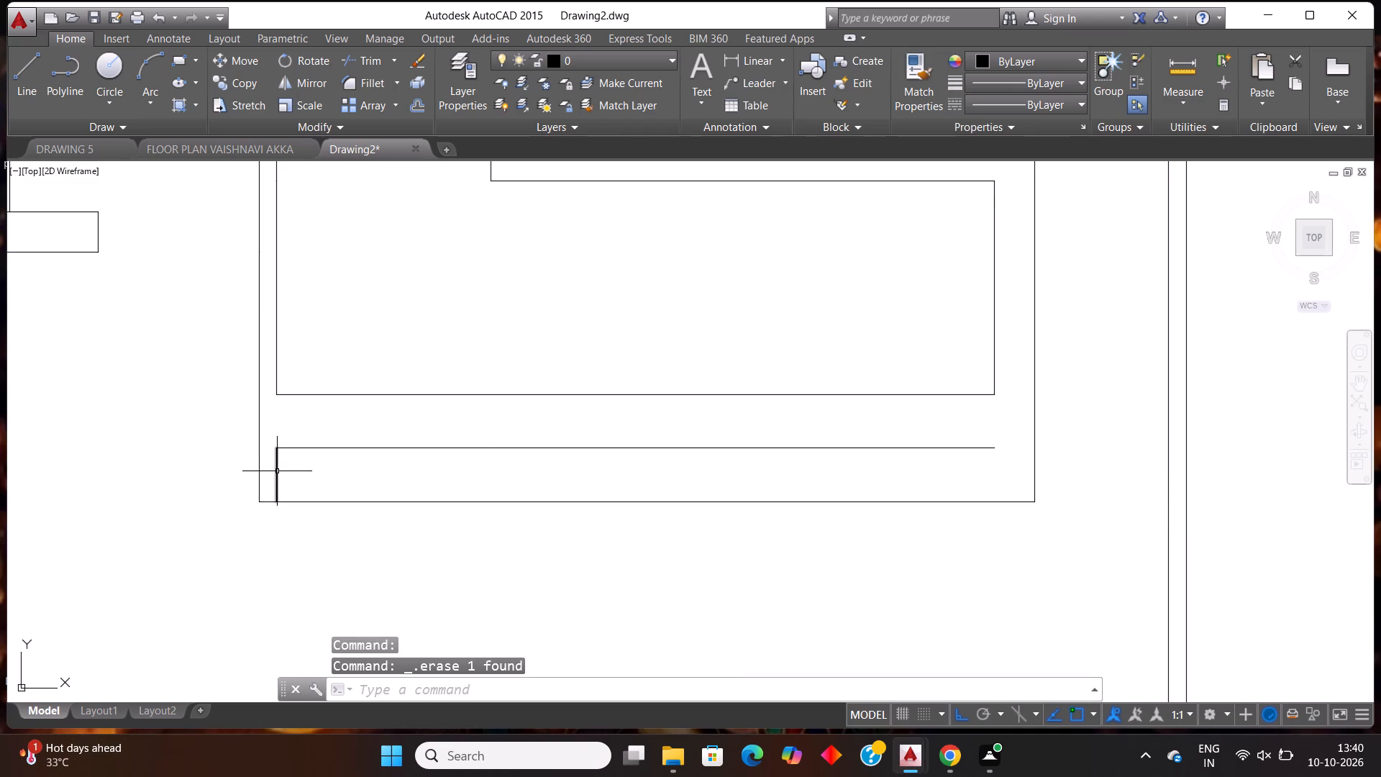
{"action": "left_click", "coordinate": [277, 471]}
{"action": "key", "text": "Delete"}
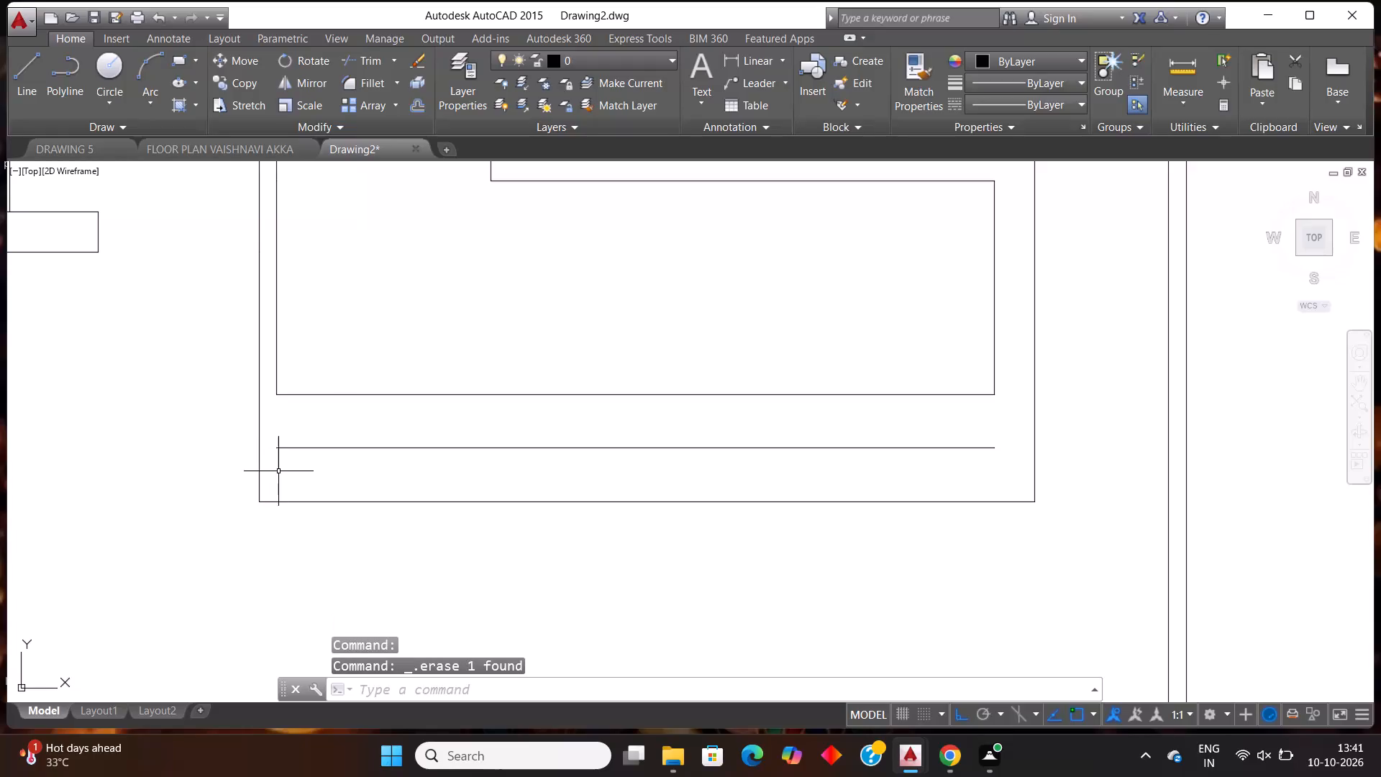
Extend the lower-right room's bottom inner line at both ends to the outer side-wall lines.
{"action": "type", "text": "ex"}
{"action": "key", "text": "Return"}
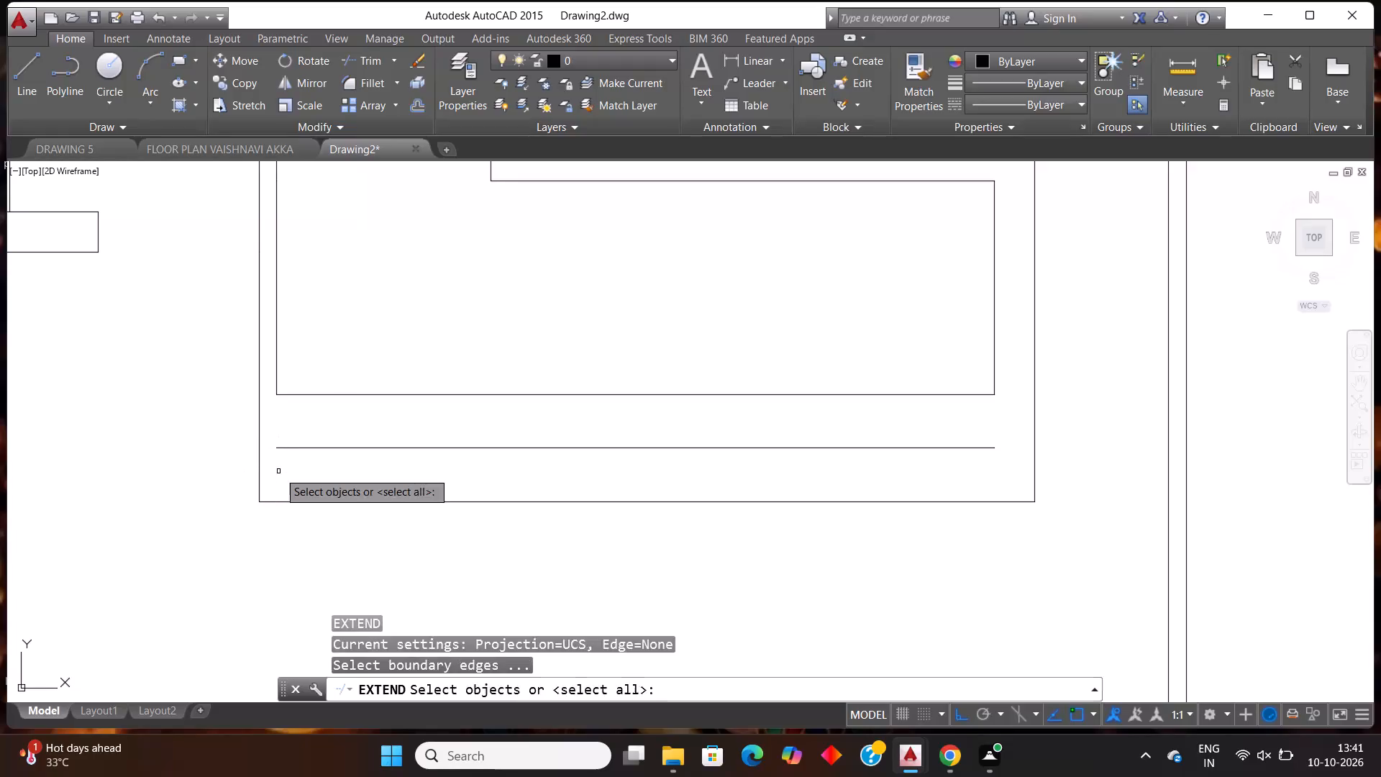
{"action": "key", "text": "Return"}
{"action": "left_click", "coordinate": [288, 396]}
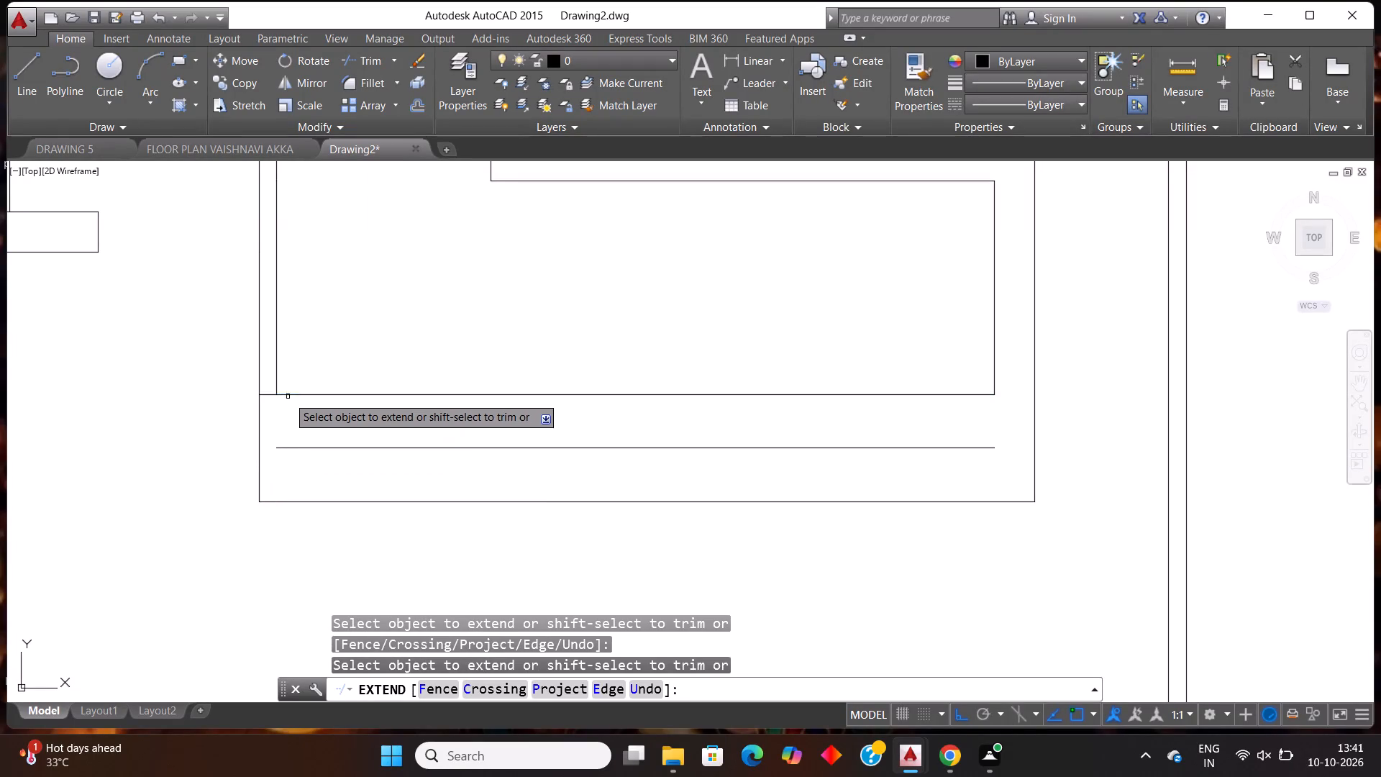
{"action": "left_click", "coordinate": [985, 395]}
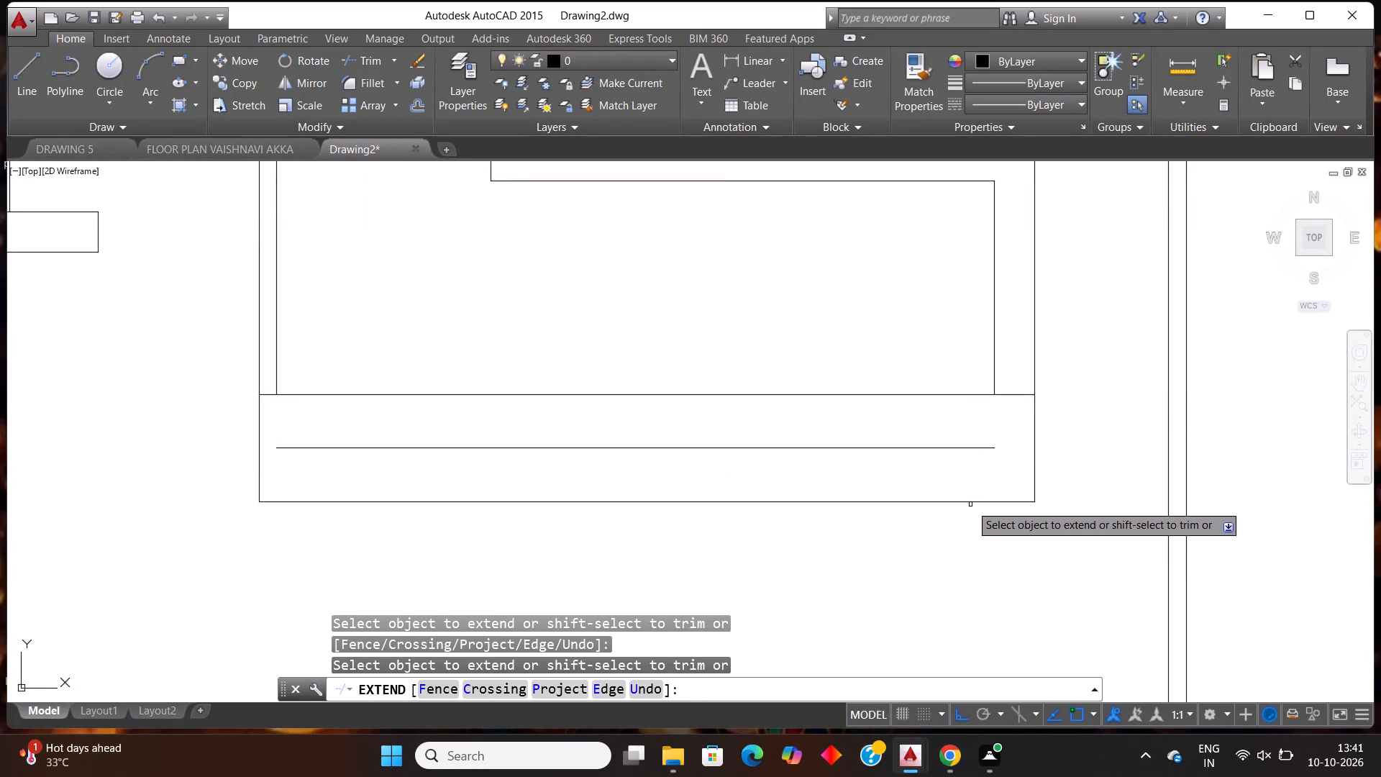
{"action": "key", "text": "Escape"}
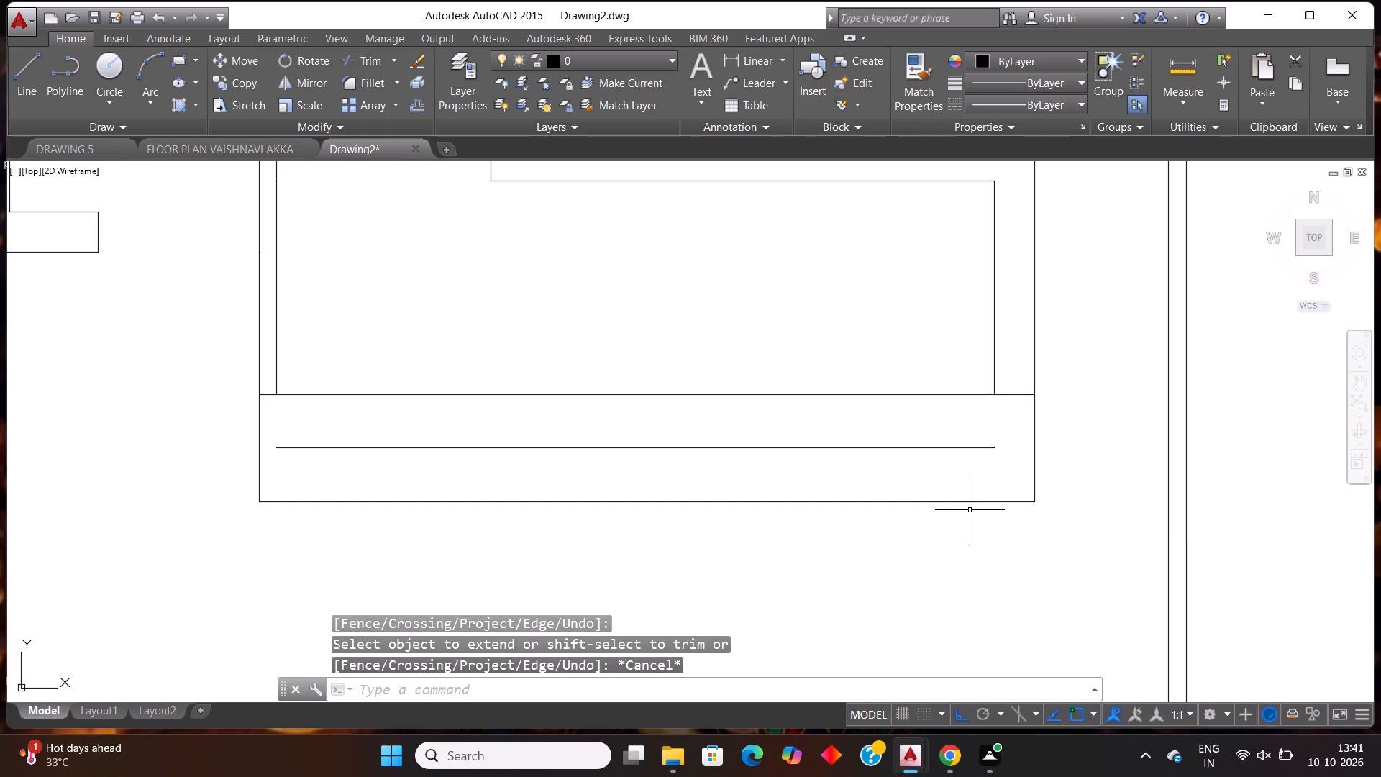
Draw a line 2' inward from the left outer wall along the room's bottom line, continuing straight down past the bottom wall line.
{"action": "key", "text": "l"}
{"action": "key", "text": "Return"}
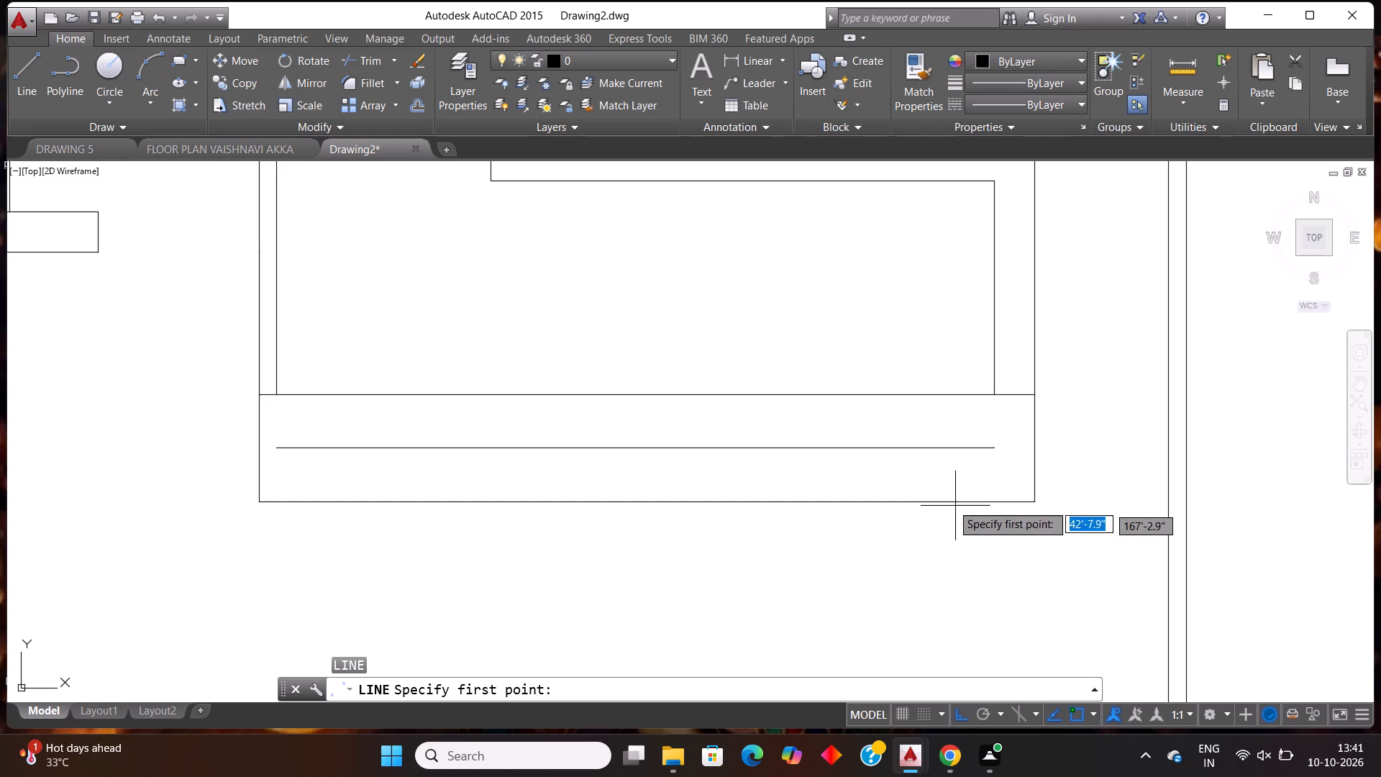
{"action": "scroll", "coordinate": [426, 369], "scroll_direction": "down", "scroll_amount": 1}
{"action": "scroll", "coordinate": [311, 402], "scroll_direction": "up", "scroll_amount": 1}
{"action": "left_click", "coordinate": [329, 376]}
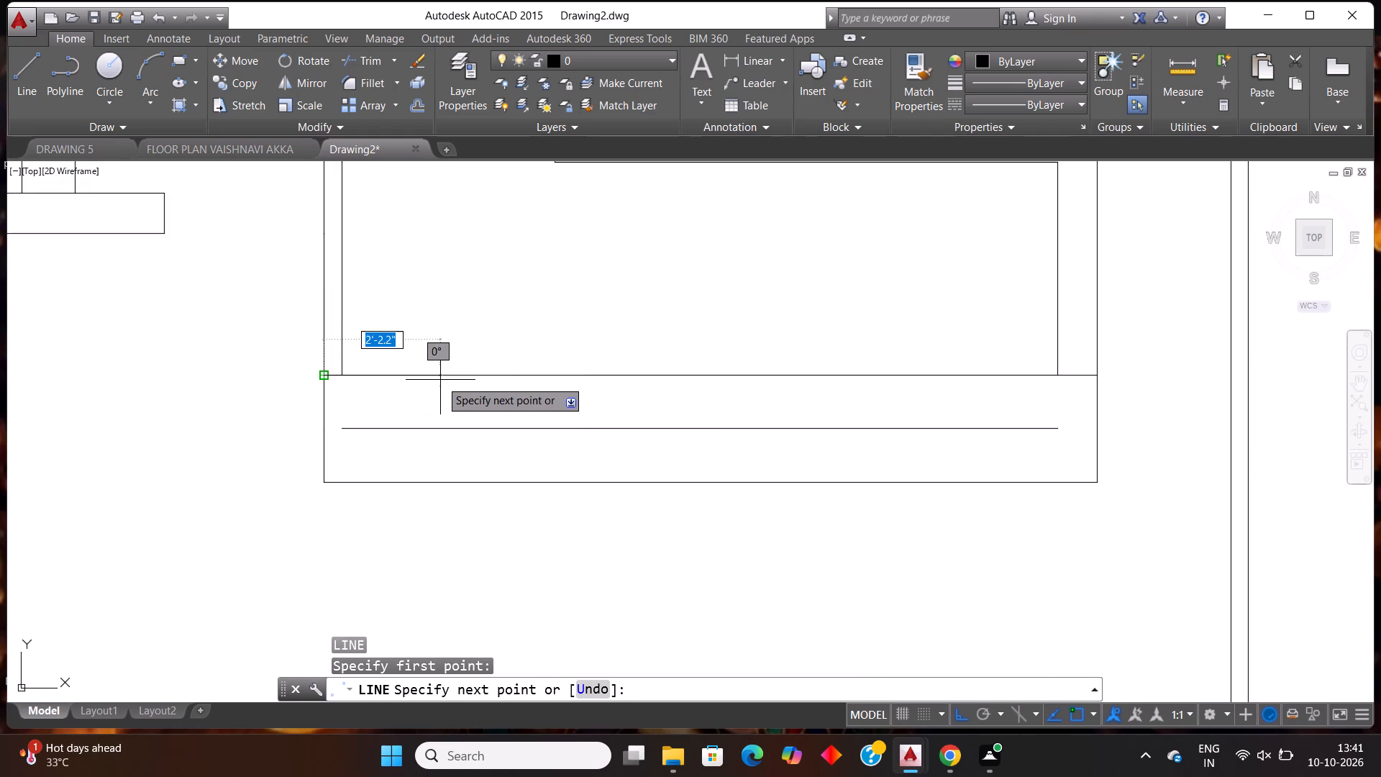
{"action": "type", "text": "2'"}
{"action": "key", "text": "Return"}
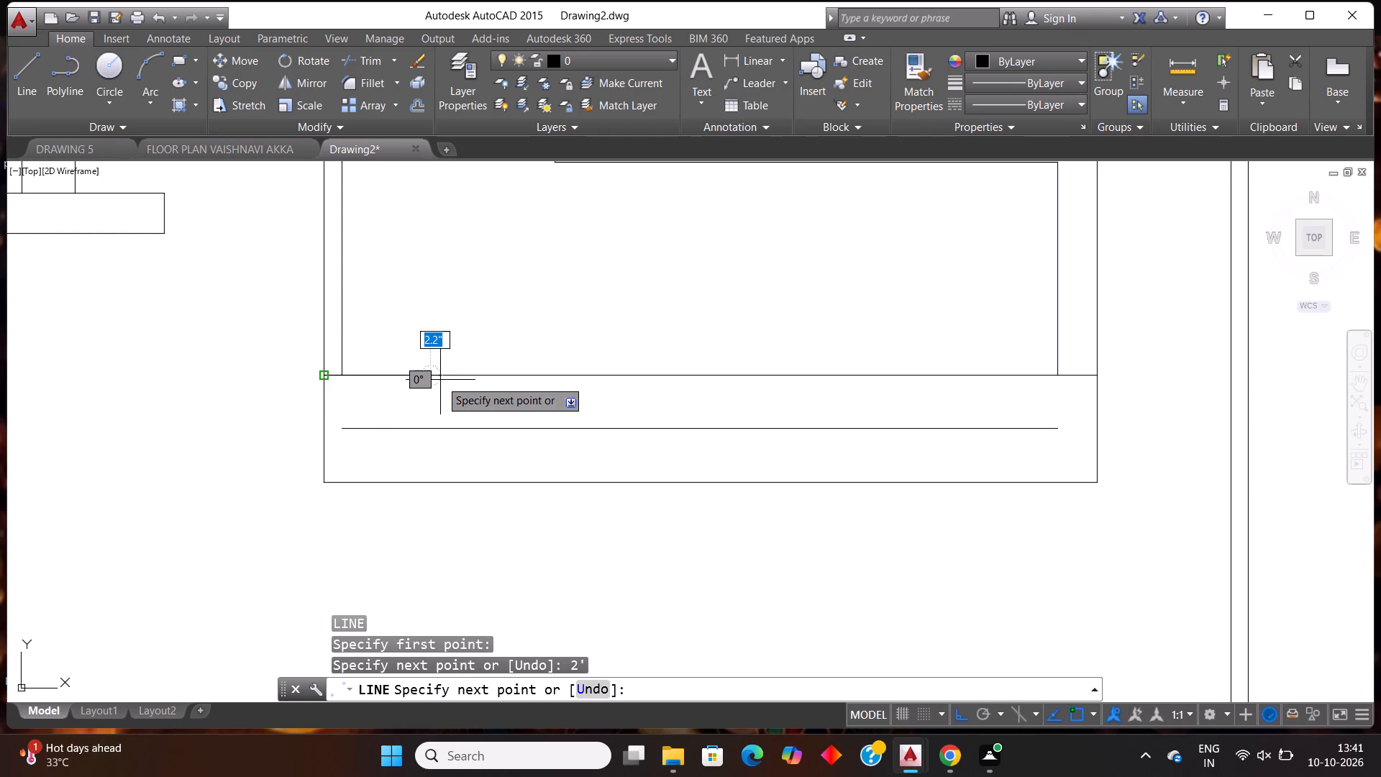
{"action": "left_click", "coordinate": [445, 522]}
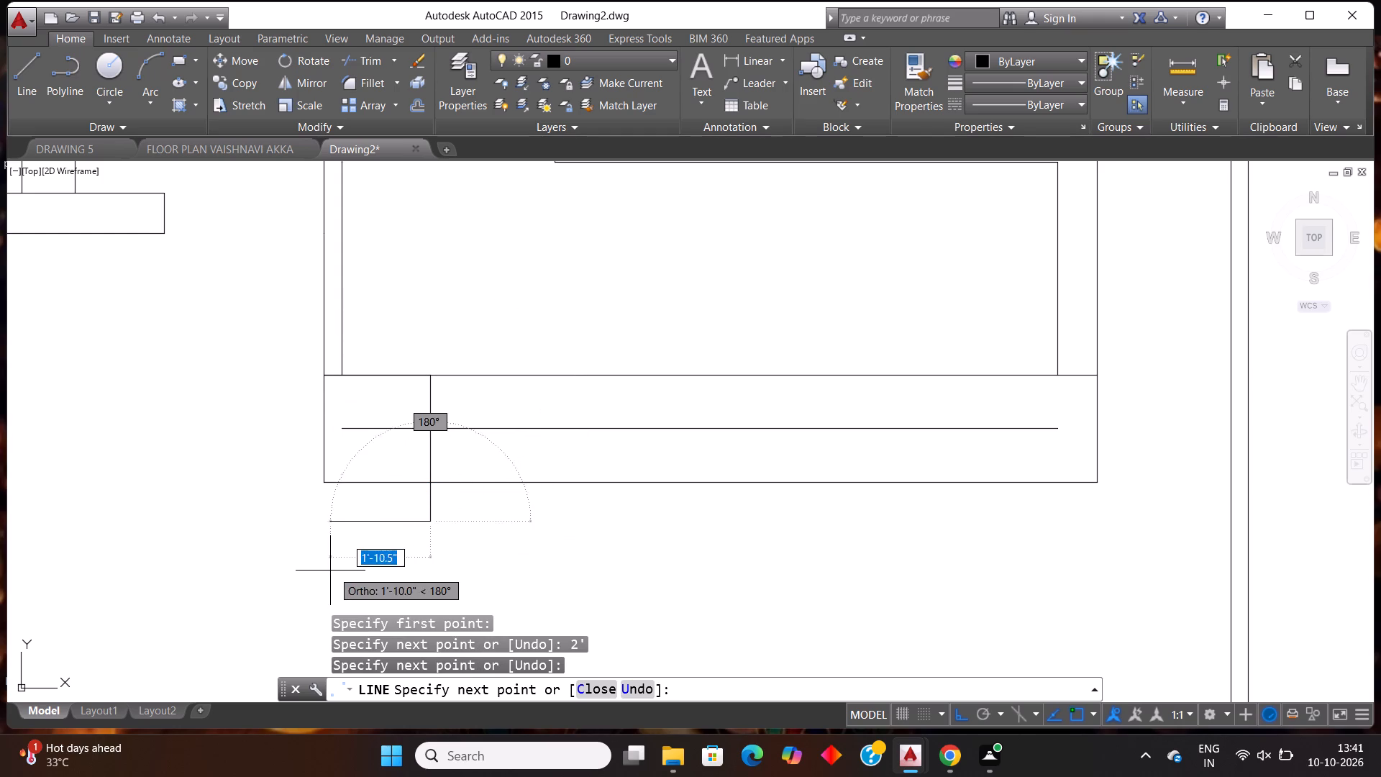
{"action": "key", "text": "Escape"}
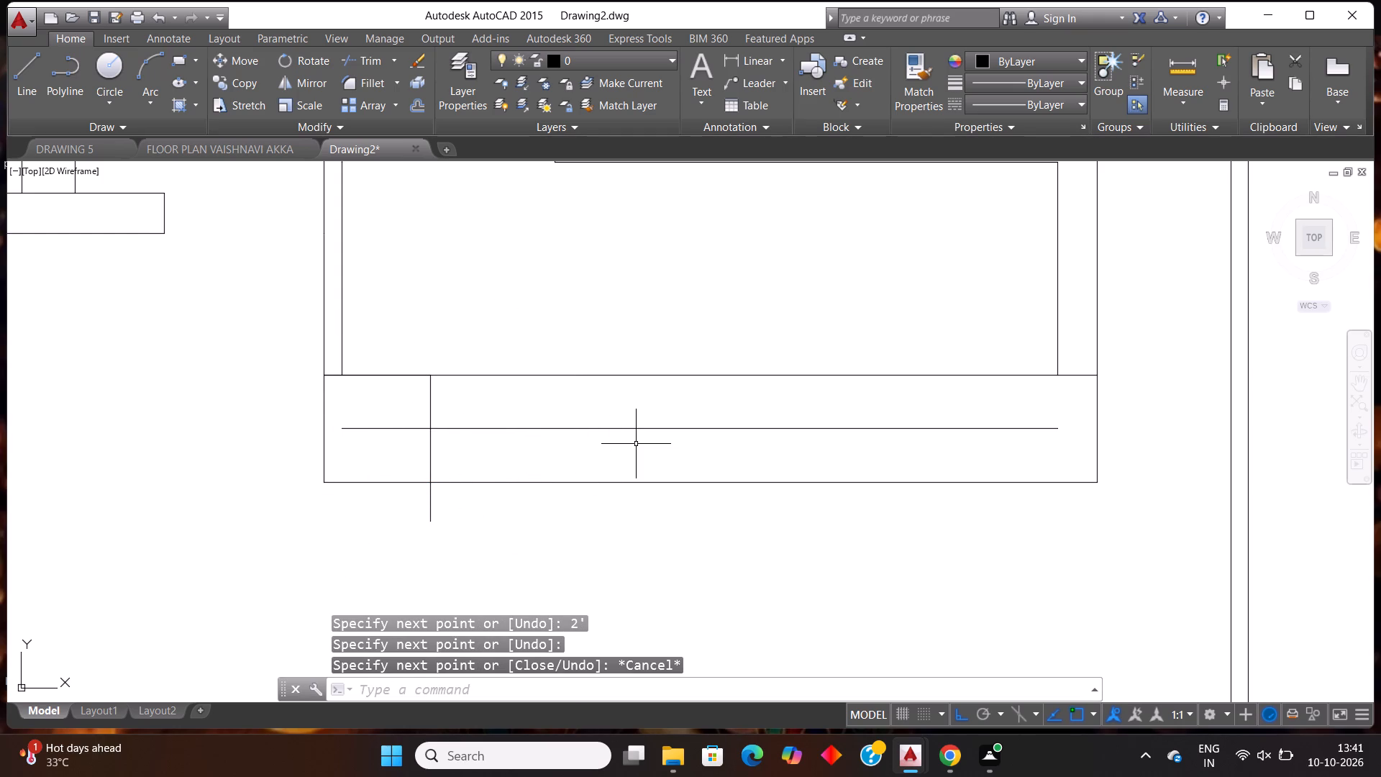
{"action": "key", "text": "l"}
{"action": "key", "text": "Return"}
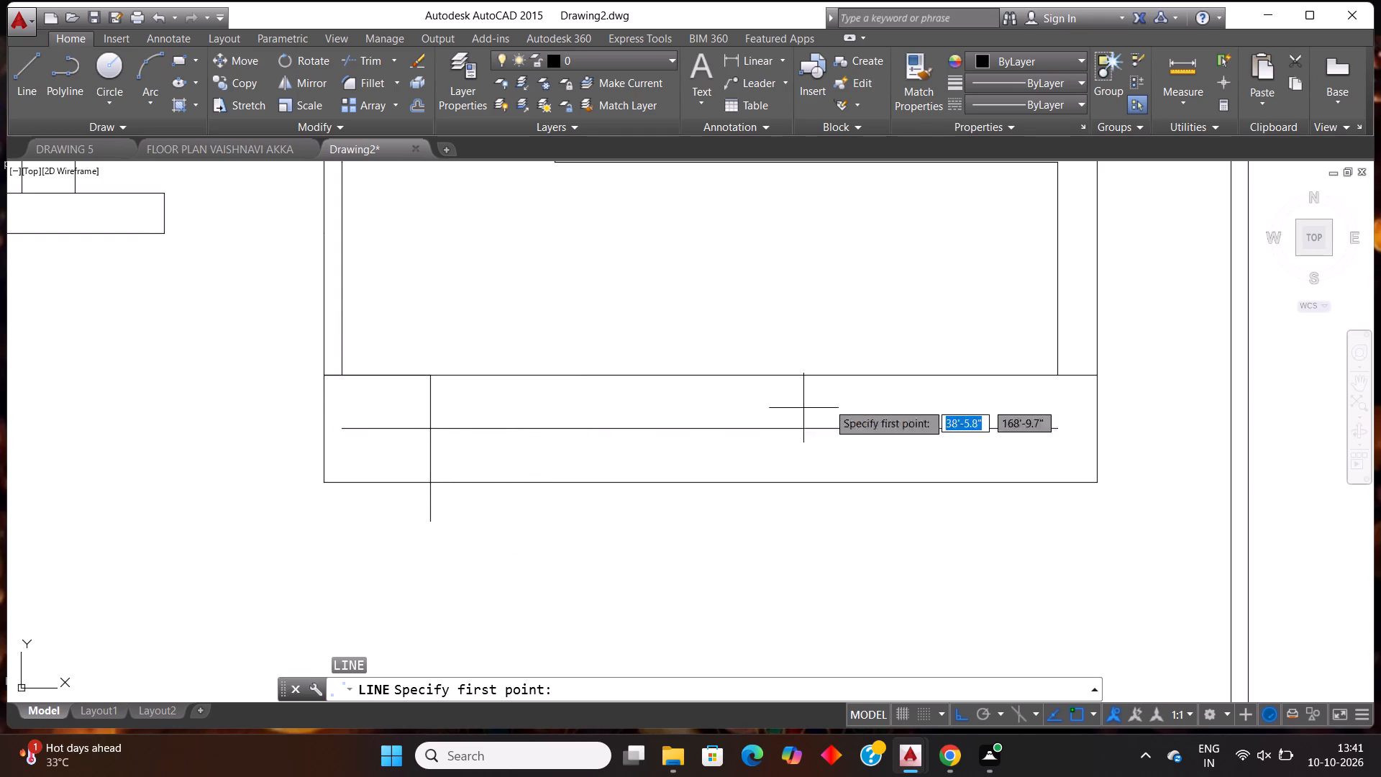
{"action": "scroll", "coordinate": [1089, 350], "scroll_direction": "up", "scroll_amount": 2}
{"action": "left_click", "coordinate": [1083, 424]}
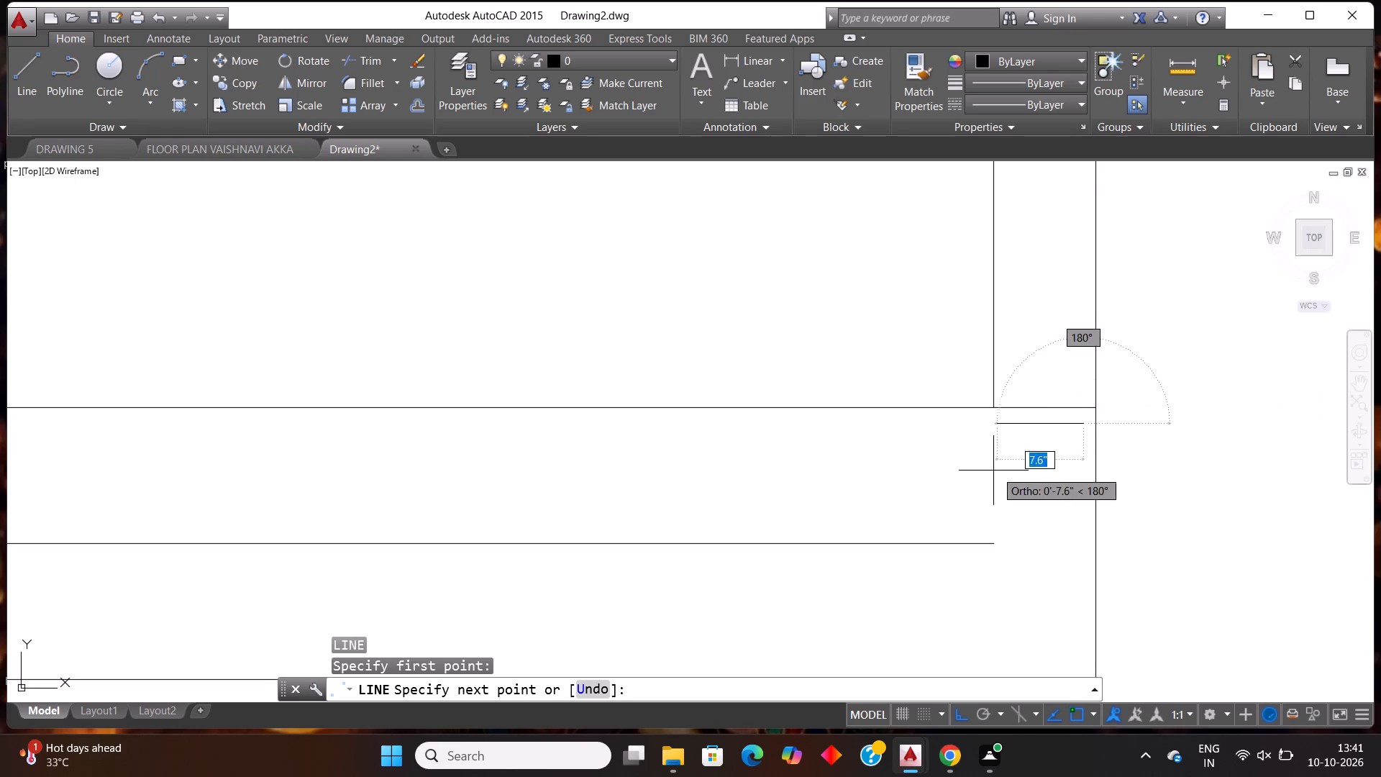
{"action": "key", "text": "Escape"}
Draw a line 2' inward from the right outer wall along the room's bottom line, continuing straight down past the bottom wall line.
{"action": "key", "text": "Return"}
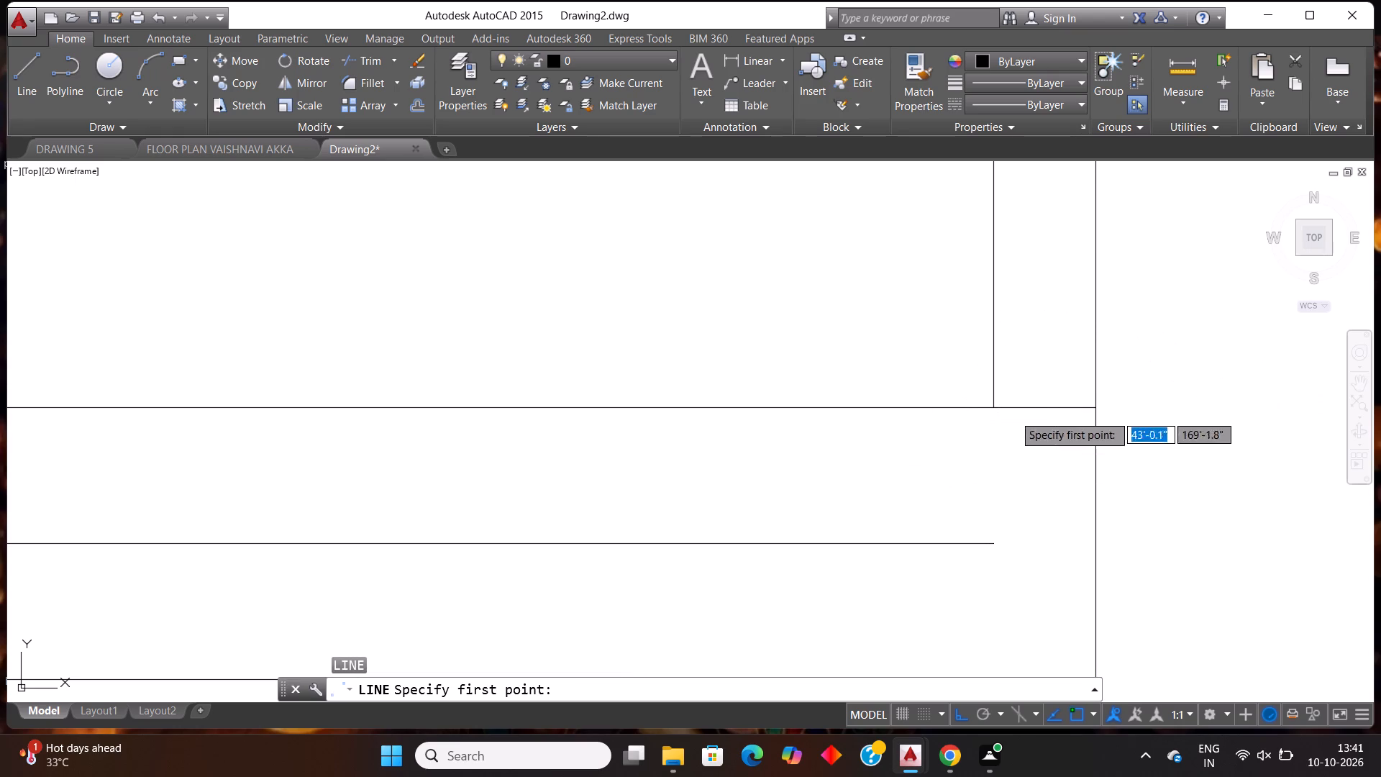
{"action": "left_click", "coordinate": [1094, 403]}
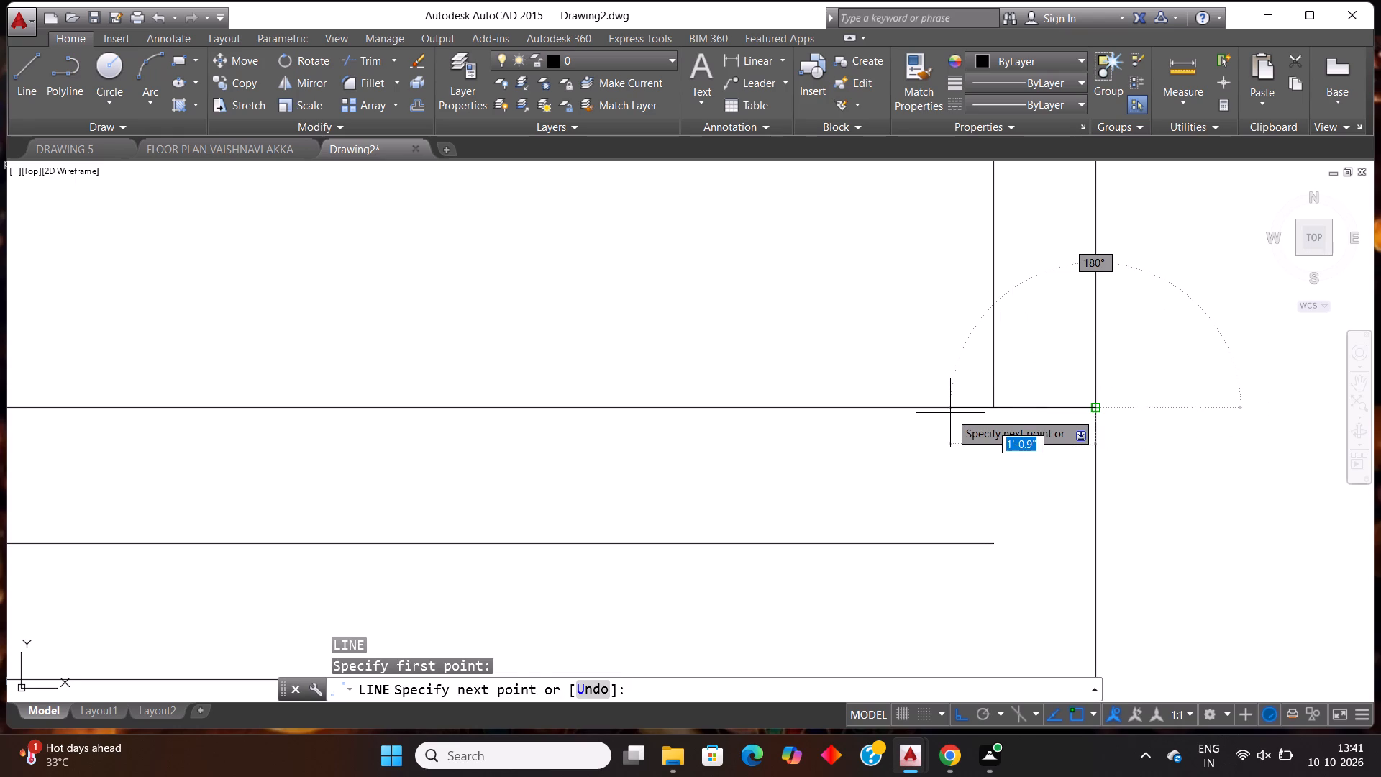
{"action": "type", "text": "2'"}
{"action": "key", "text": "Return"}
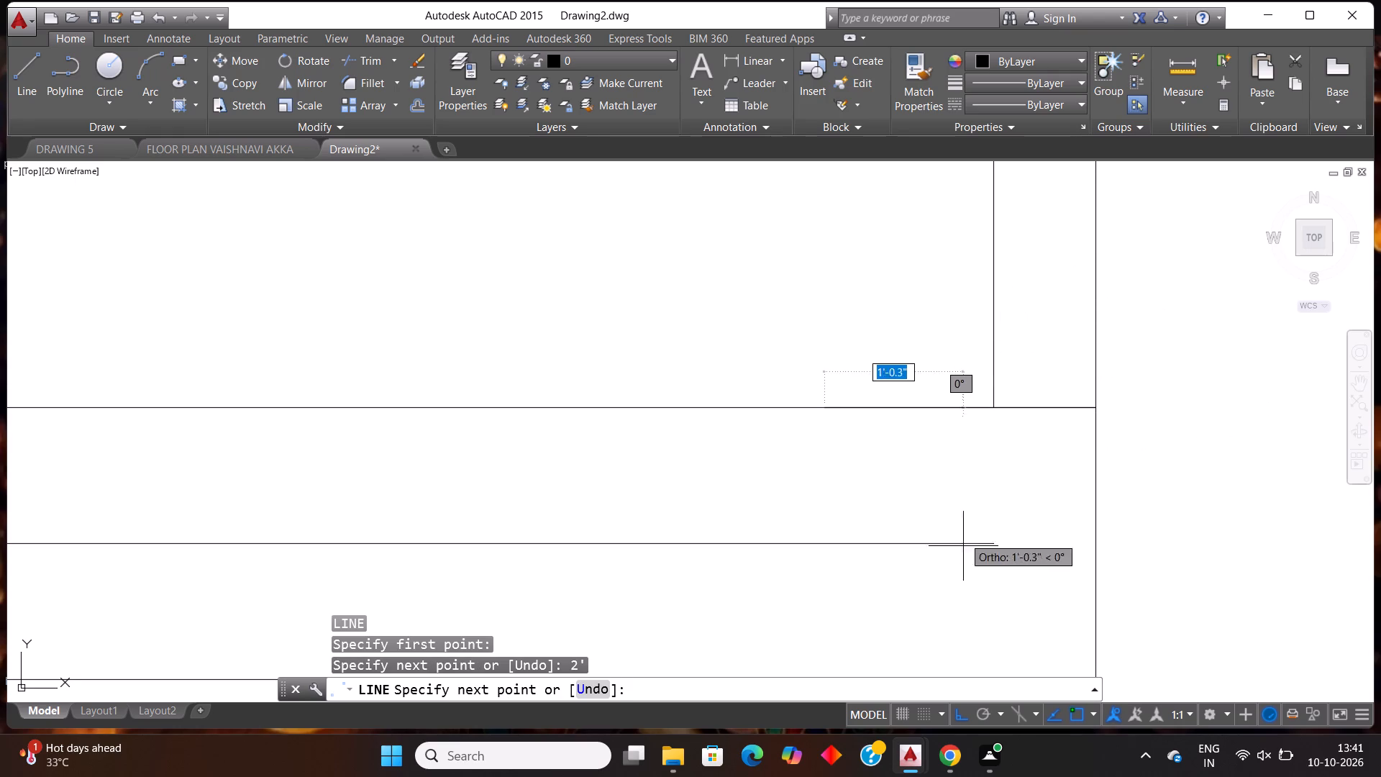
{"action": "scroll", "coordinate": [1013, 545], "scroll_direction": "down", "scroll_amount": 3}
{"action": "left_click", "coordinate": [969, 619]}
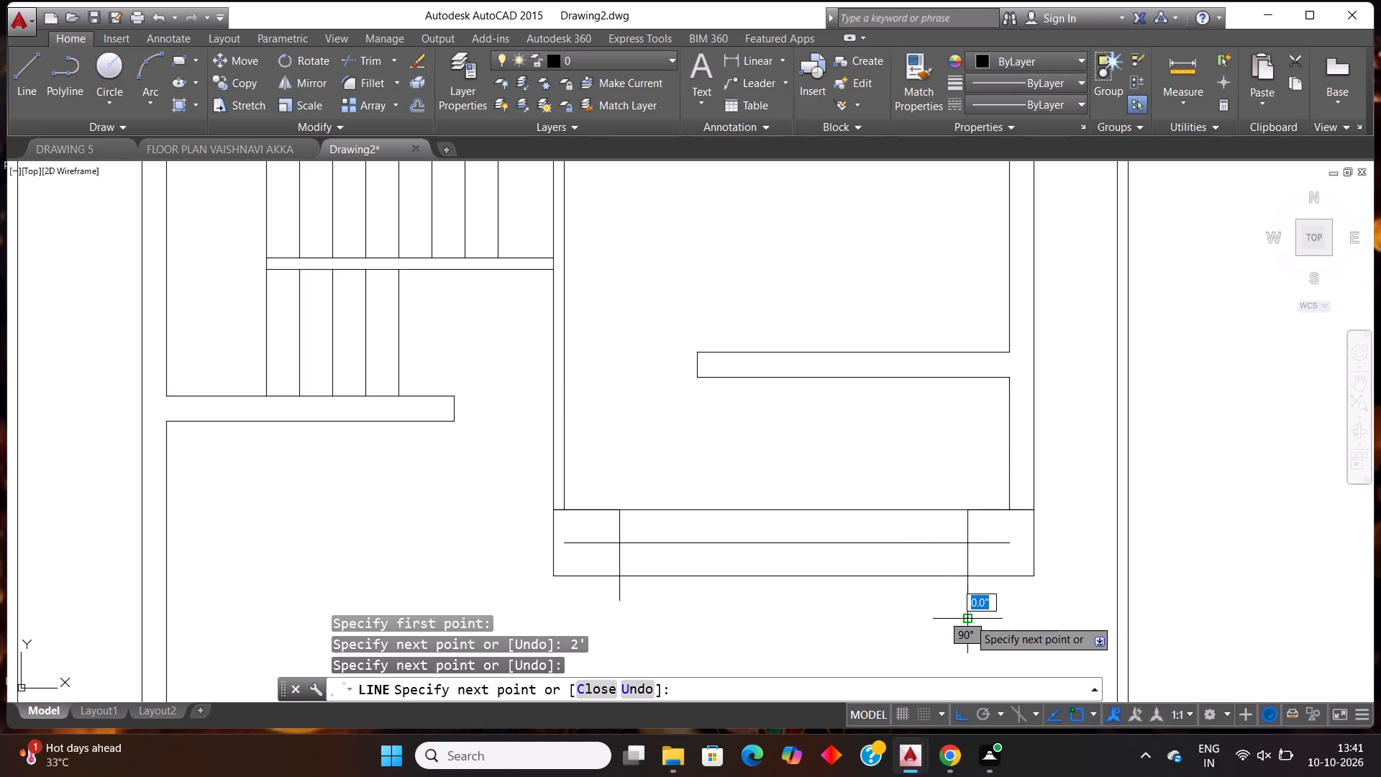
{"action": "key", "text": "Escape"}
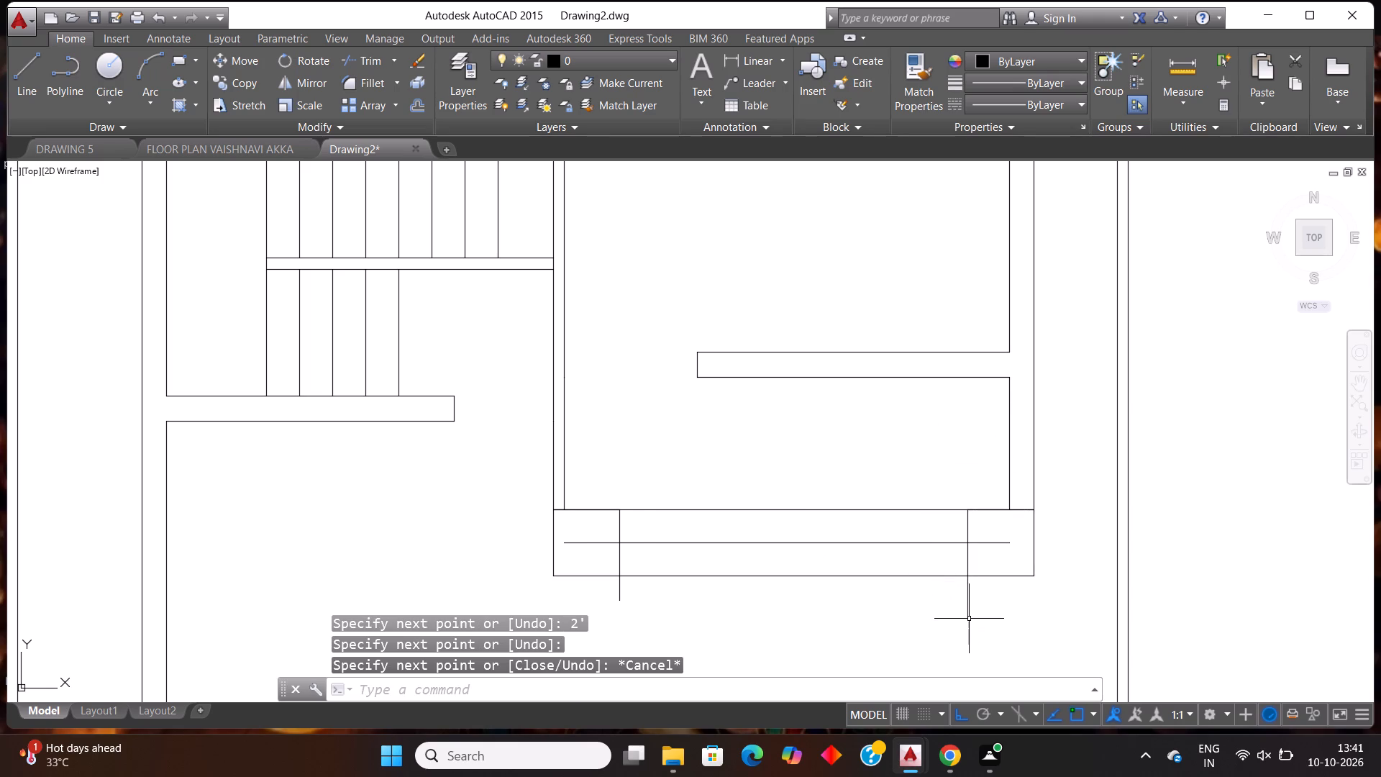
Trim the middle horizontal line inside the left corner square and the square's vertical line below the bottom wall line.
{"action": "type", "text": "tr"}
{"action": "key", "text": "Return"}
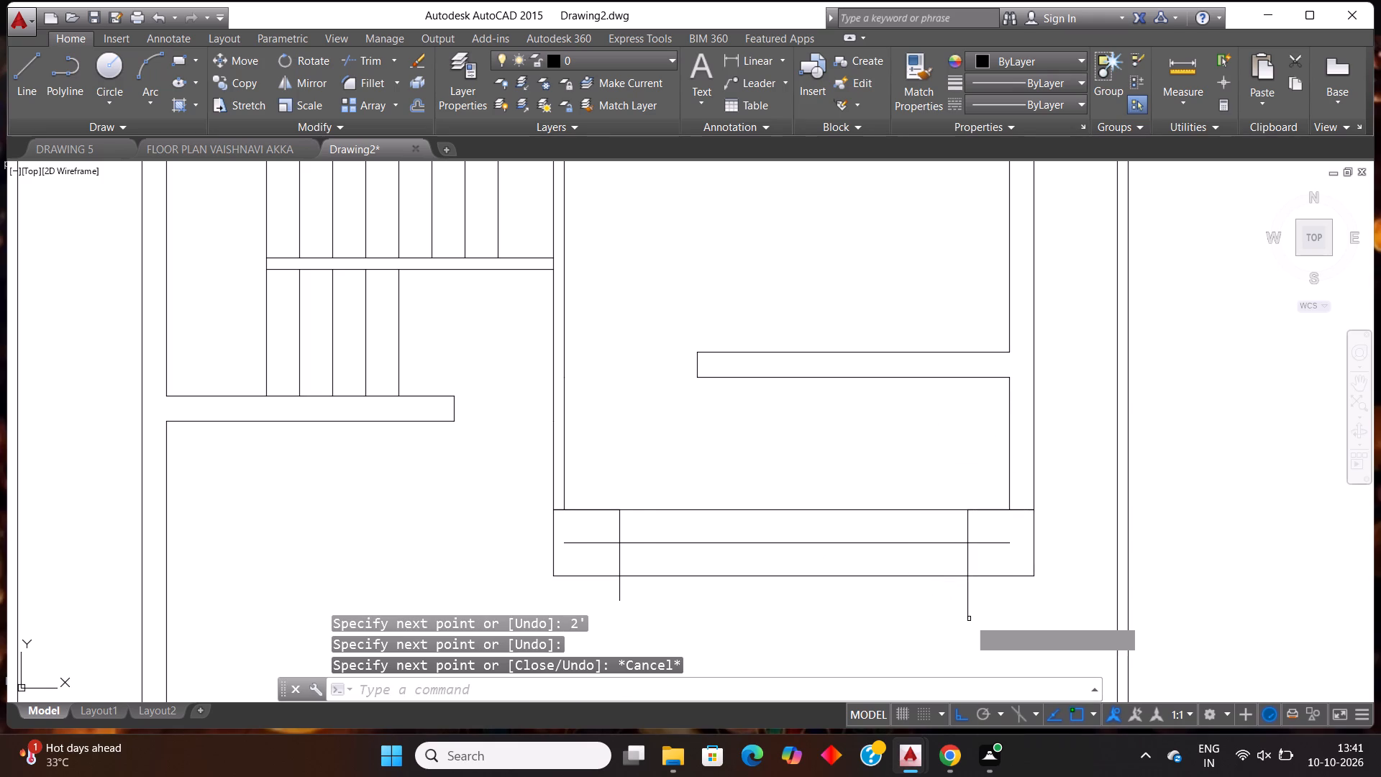
{"action": "key", "text": "Return"}
{"action": "scroll", "coordinate": [676, 597], "scroll_direction": "up", "scroll_amount": 1}
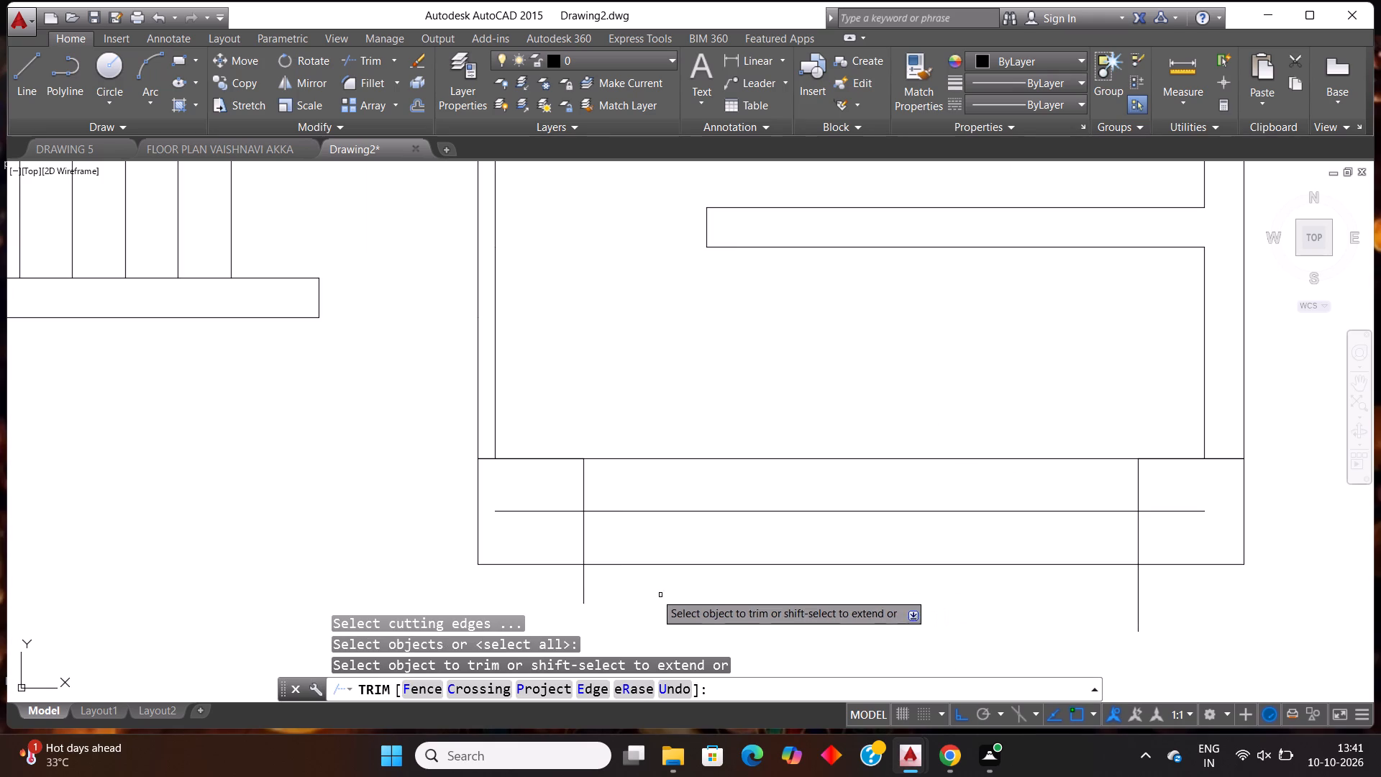
{"action": "left_click", "coordinate": [537, 500]}
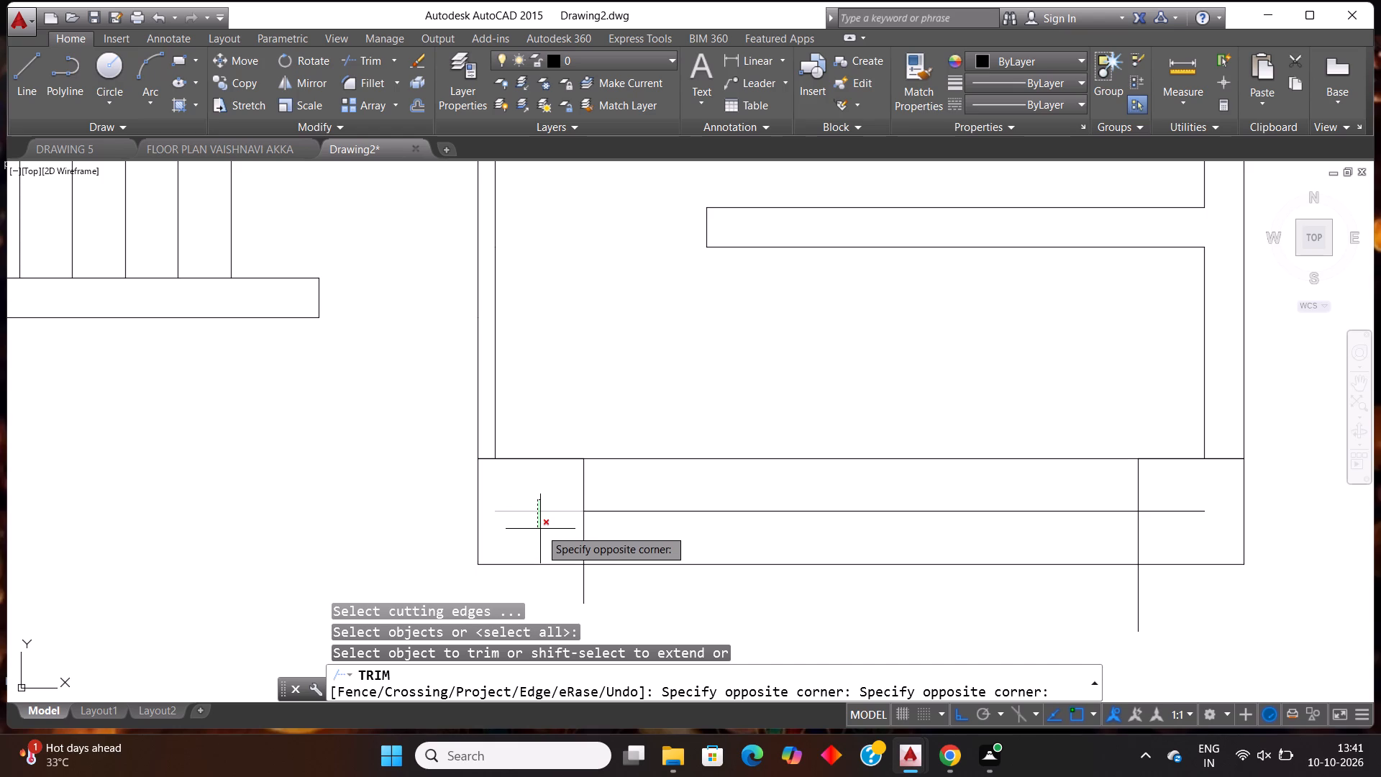
{"action": "left_click", "coordinate": [542, 529]}
{"action": "scroll", "coordinate": [612, 510], "scroll_direction": "down", "scroll_amount": 1}
{"action": "left_click", "coordinate": [577, 559]}
{"action": "left_click", "coordinate": [632, 551]}
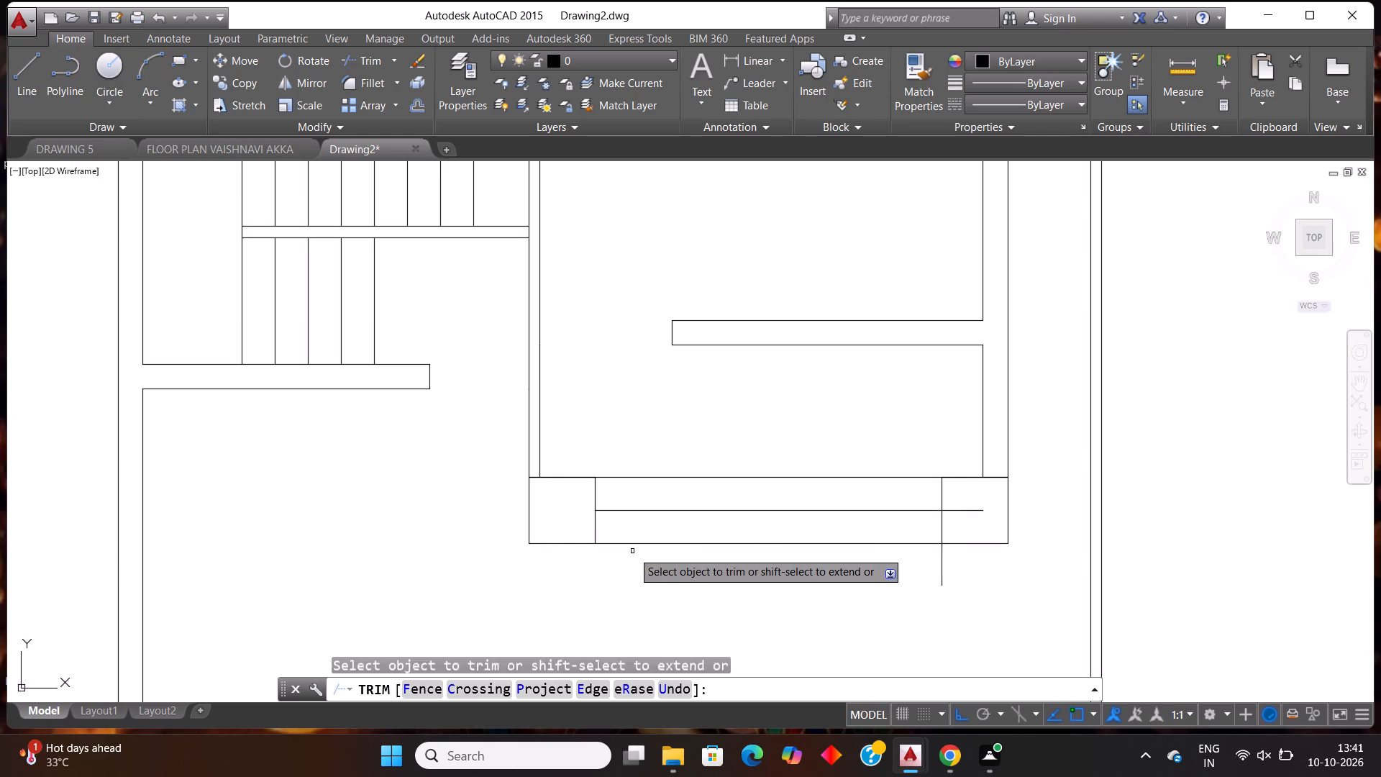
Trim the right corner square's vertical line below the bottom wall line and the middle horizontal line inside that square.
{"action": "scroll", "coordinate": [757, 554], "scroll_direction": "down", "scroll_amount": 2}
{"action": "scroll", "coordinate": [796, 554], "scroll_direction": "up", "scroll_amount": 1}
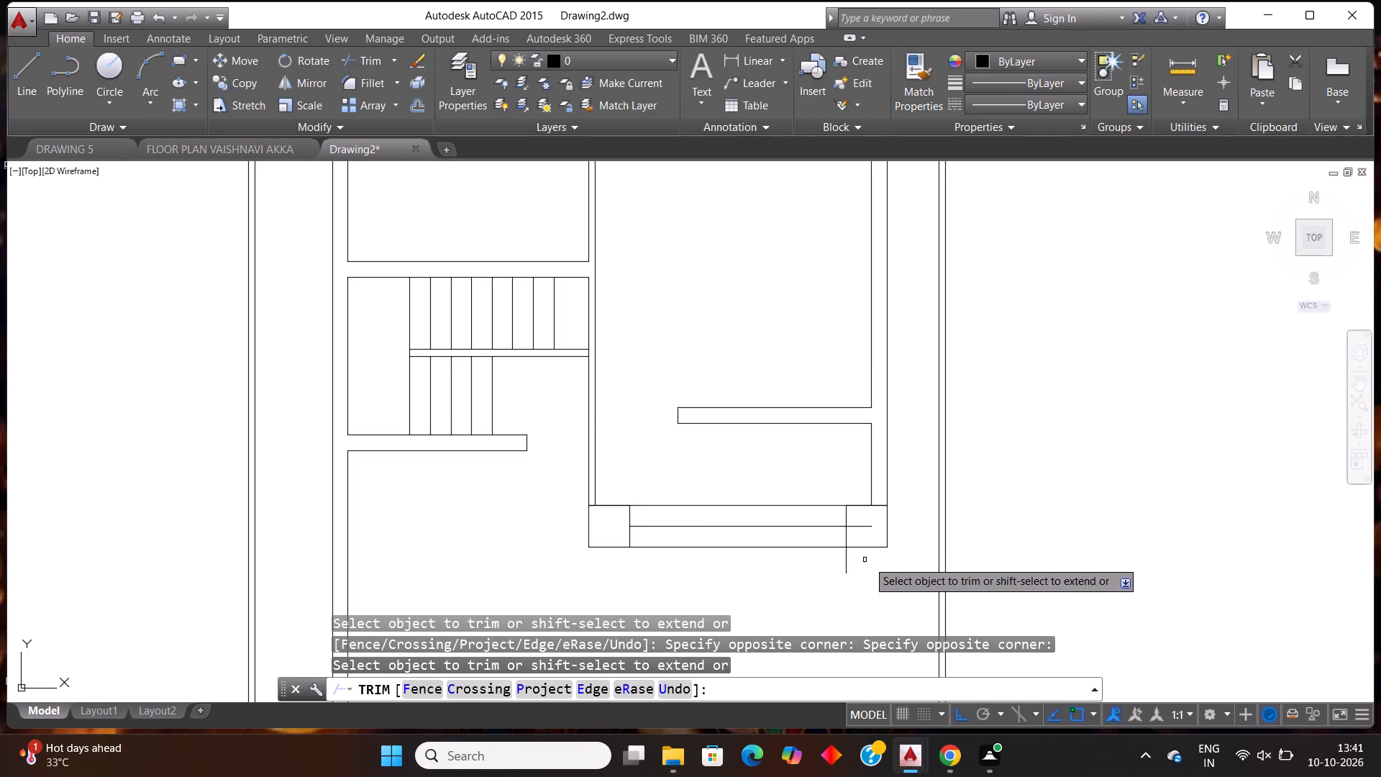
{"action": "scroll", "coordinate": [895, 557], "scroll_direction": "up", "scroll_amount": 1}
{"action": "left_click", "coordinate": [800, 574]}
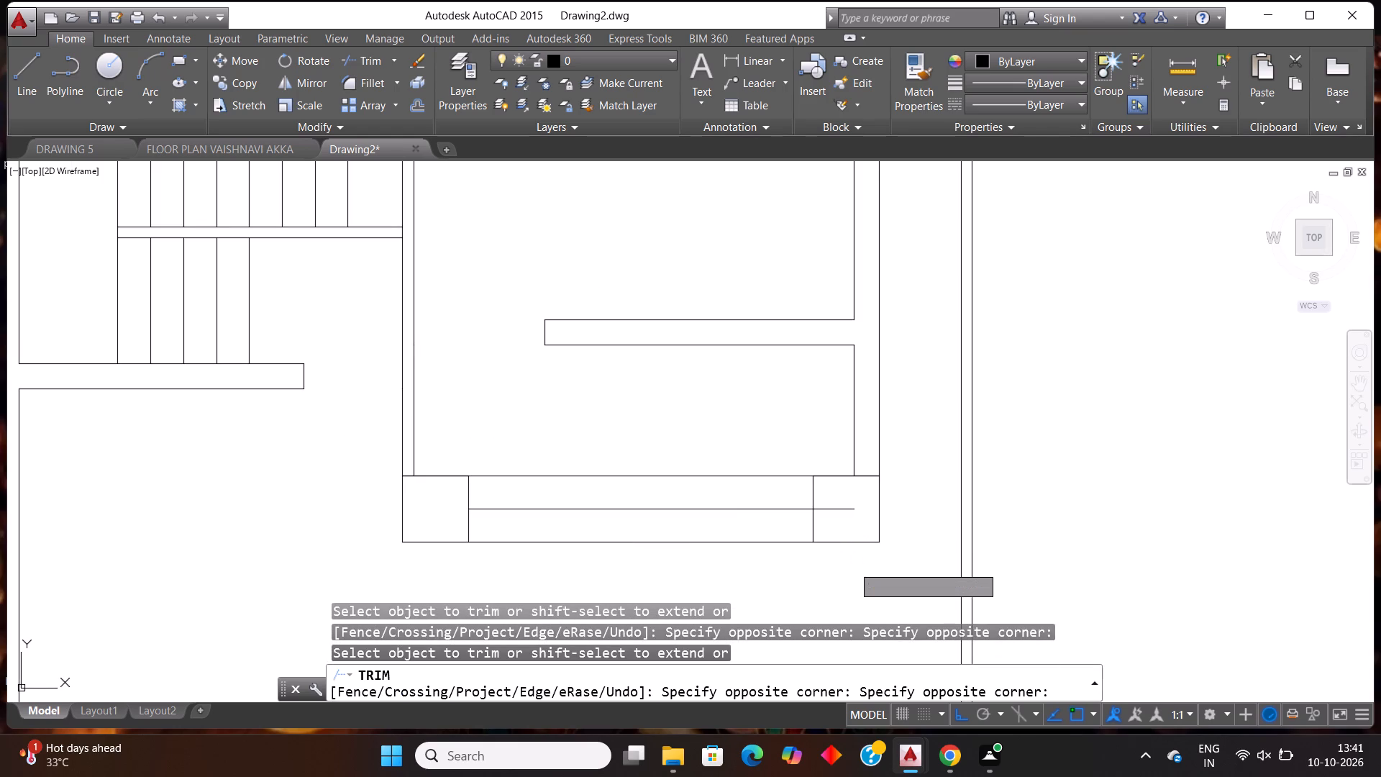
{"action": "left_click", "coordinate": [852, 565]}
{"action": "left_click", "coordinate": [835, 498]}
{"action": "left_click", "coordinate": [837, 532]}
{"action": "scroll", "coordinate": [852, 522], "scroll_direction": "down", "scroll_amount": 1}
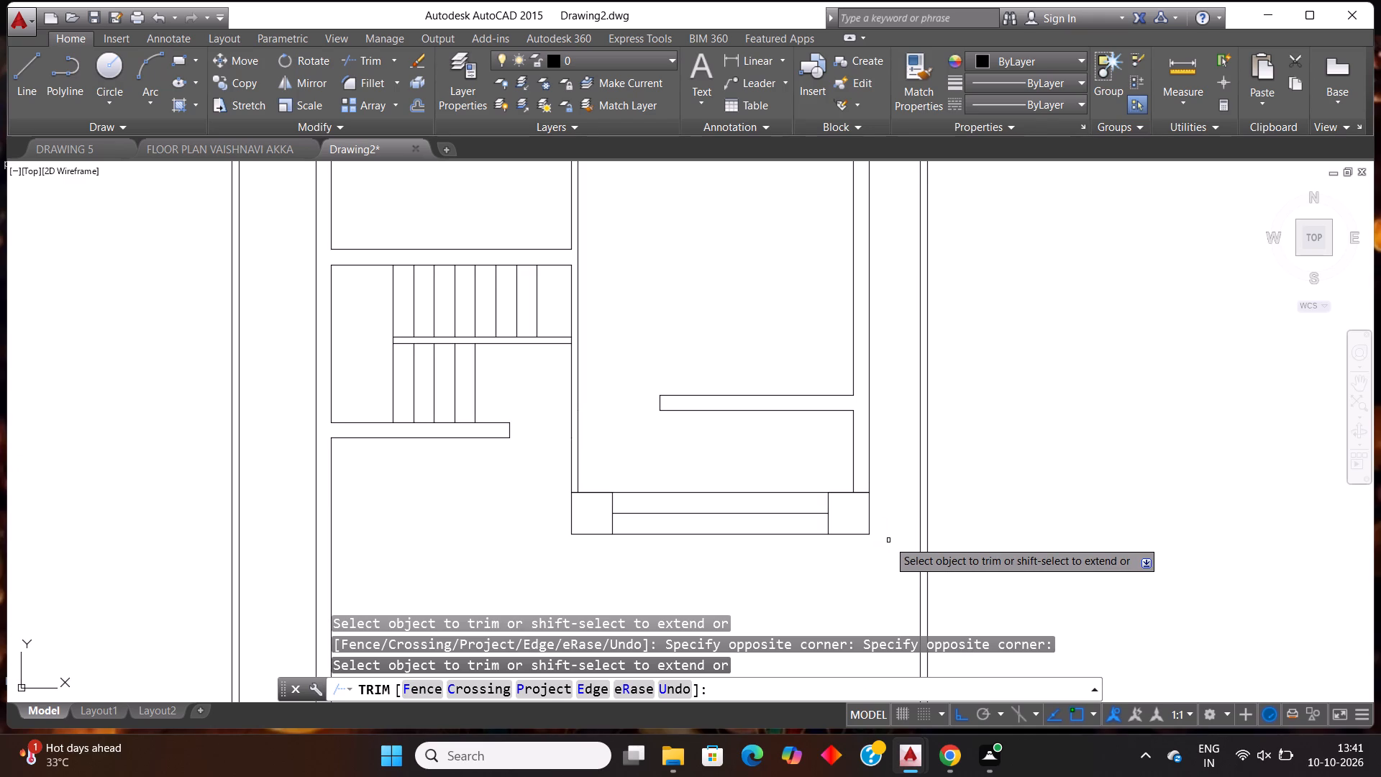
{"action": "scroll", "coordinate": [888, 540], "scroll_direction": "down", "scroll_amount": 1}
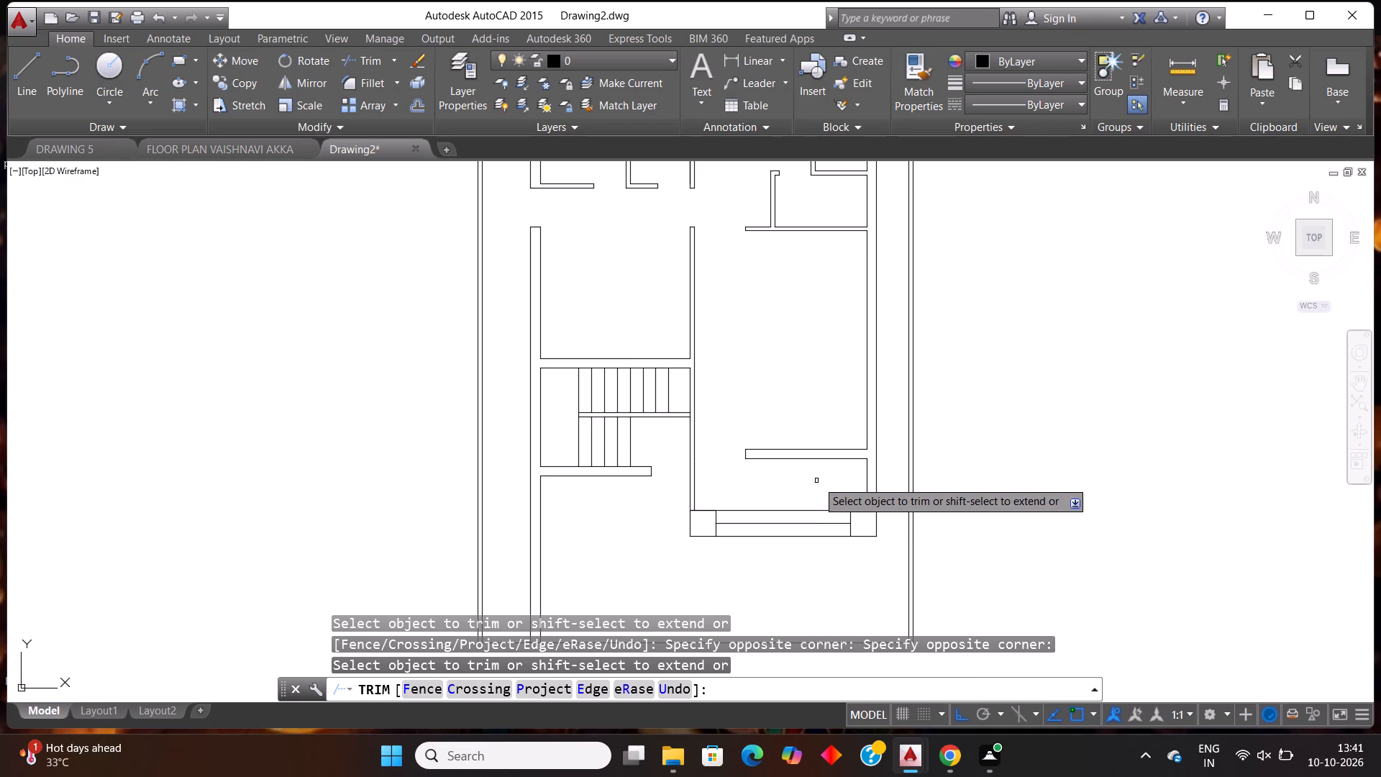
{"action": "key", "text": "Escape"}
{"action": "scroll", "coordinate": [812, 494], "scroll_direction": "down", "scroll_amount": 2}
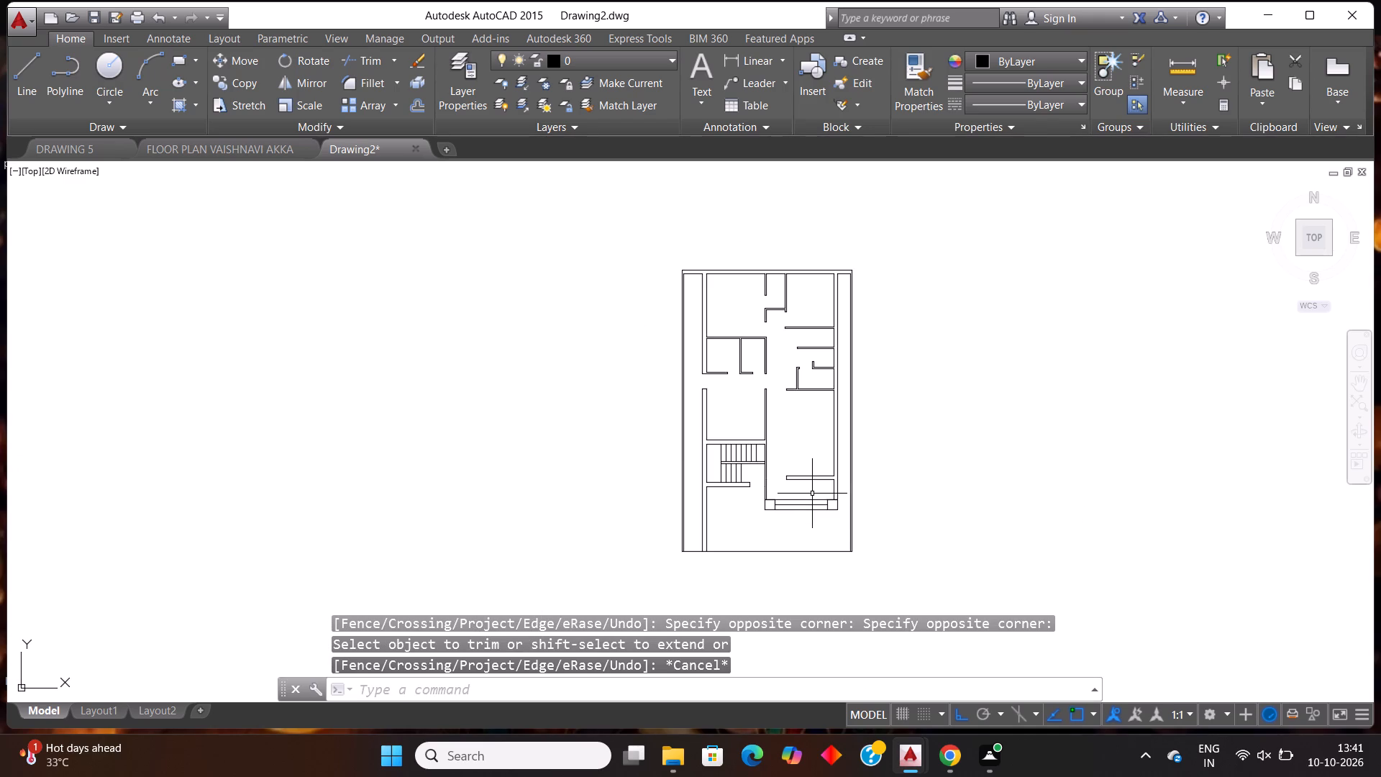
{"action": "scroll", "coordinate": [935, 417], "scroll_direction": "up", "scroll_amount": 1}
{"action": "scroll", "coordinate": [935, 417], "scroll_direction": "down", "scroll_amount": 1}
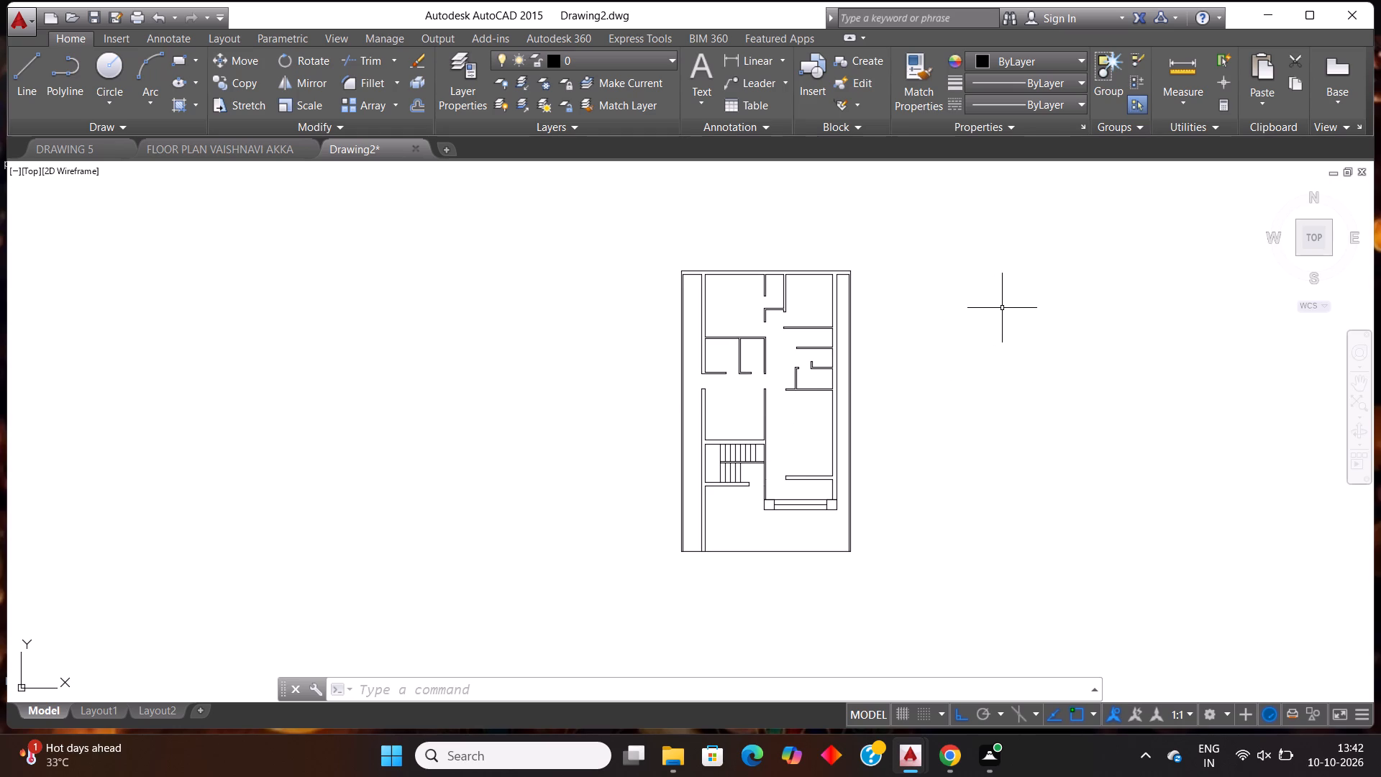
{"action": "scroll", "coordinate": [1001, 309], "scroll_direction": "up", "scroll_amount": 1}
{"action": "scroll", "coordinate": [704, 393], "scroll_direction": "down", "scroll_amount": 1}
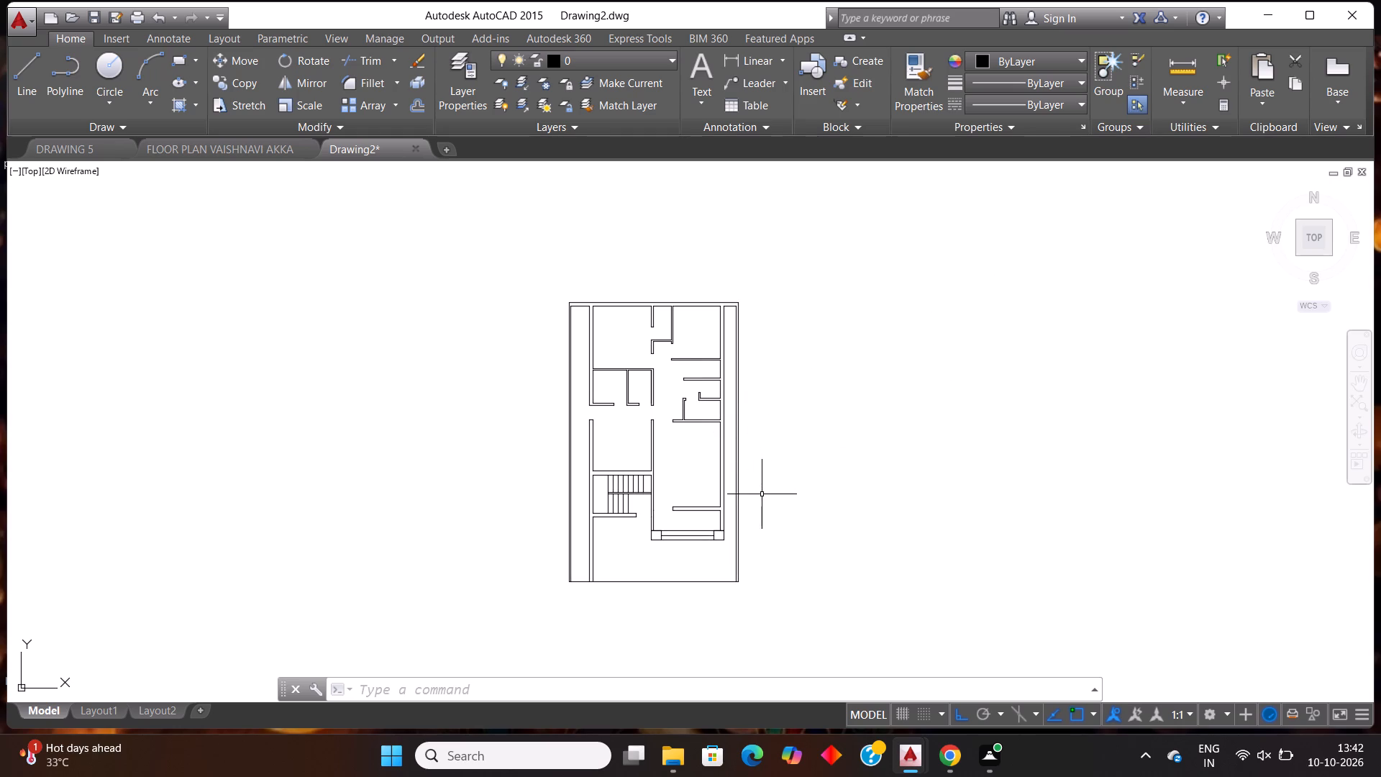
Offset the left corner square's top edge, bottom edge line and left edge 2" inward.
{"action": "scroll", "coordinate": [742, 514], "scroll_direction": "up", "scroll_amount": 1}
{"action": "scroll", "coordinate": [662, 560], "scroll_direction": "up", "scroll_amount": 3}
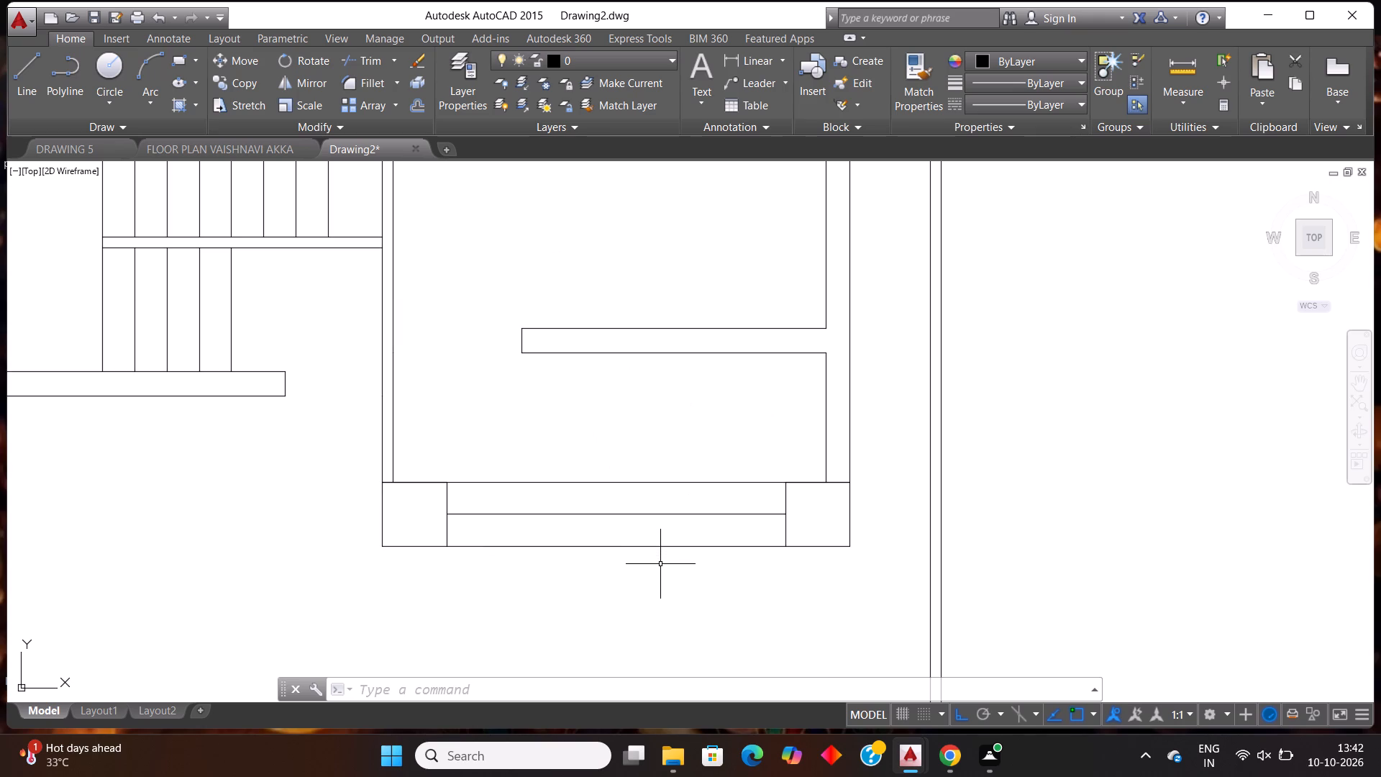
{"action": "key", "text": "Escape"}
{"action": "type", "text": "off"}
{"action": "key", "text": "Return"}
{"action": "key", "text": "Return"}
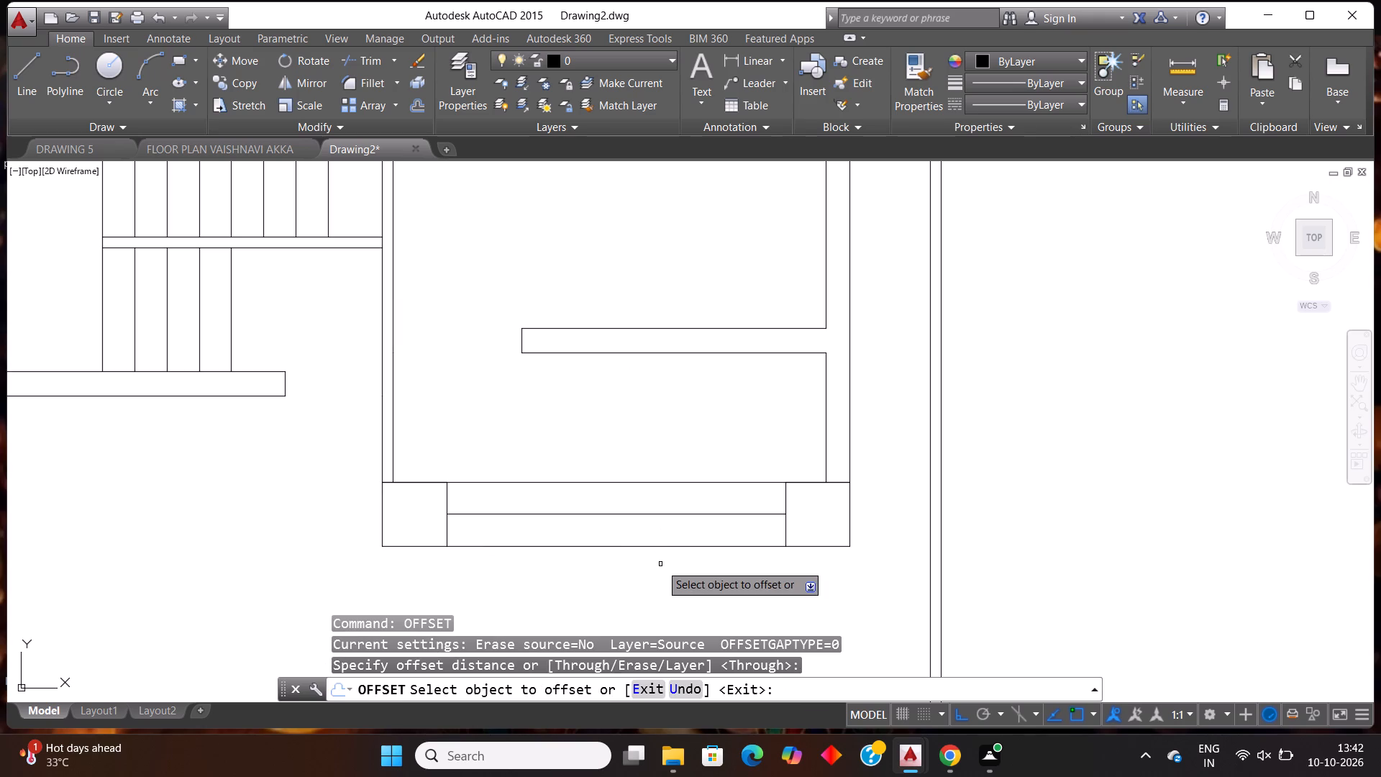
{"action": "scroll", "coordinate": [393, 546], "scroll_direction": "up", "scroll_amount": 1}
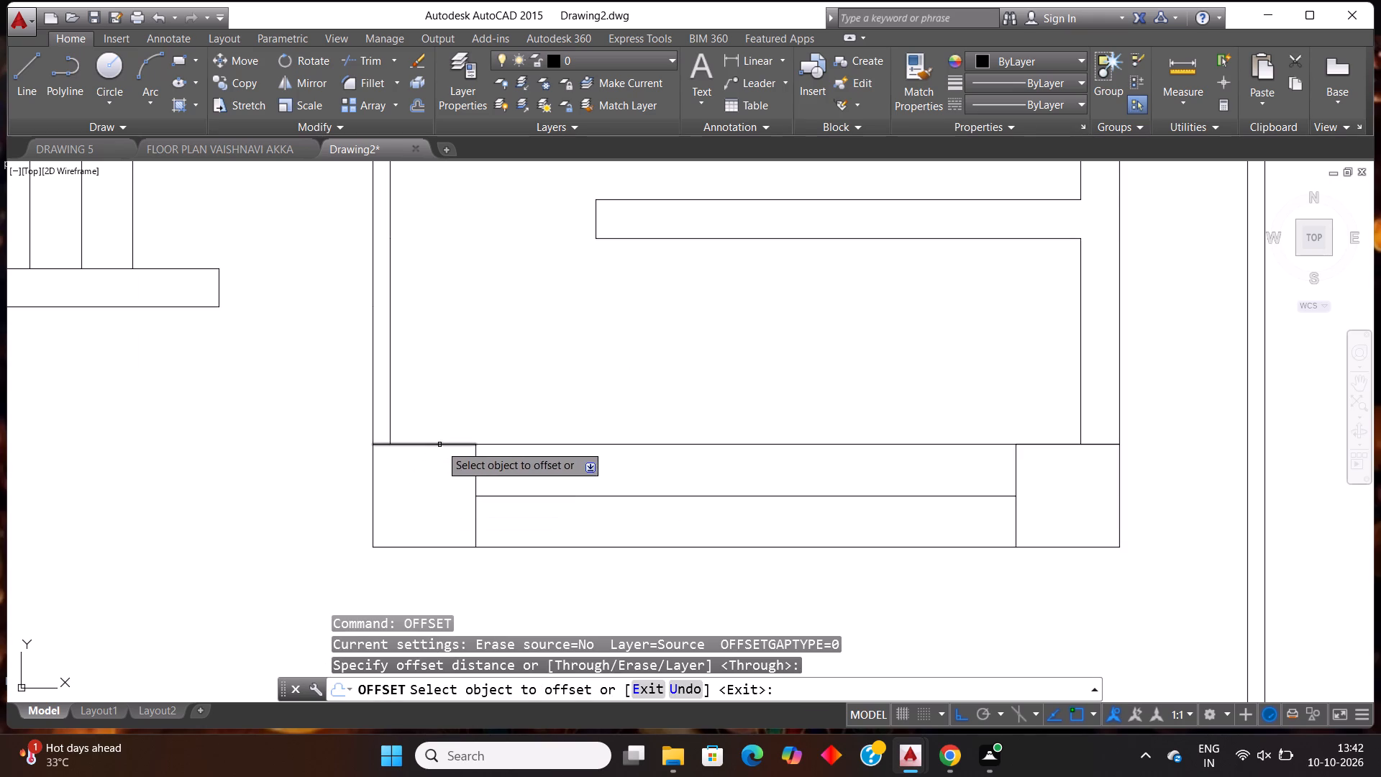
{"action": "left_click", "coordinate": [440, 444]}
{"action": "type", "text": "2\""}
{"action": "key", "text": "Return"}
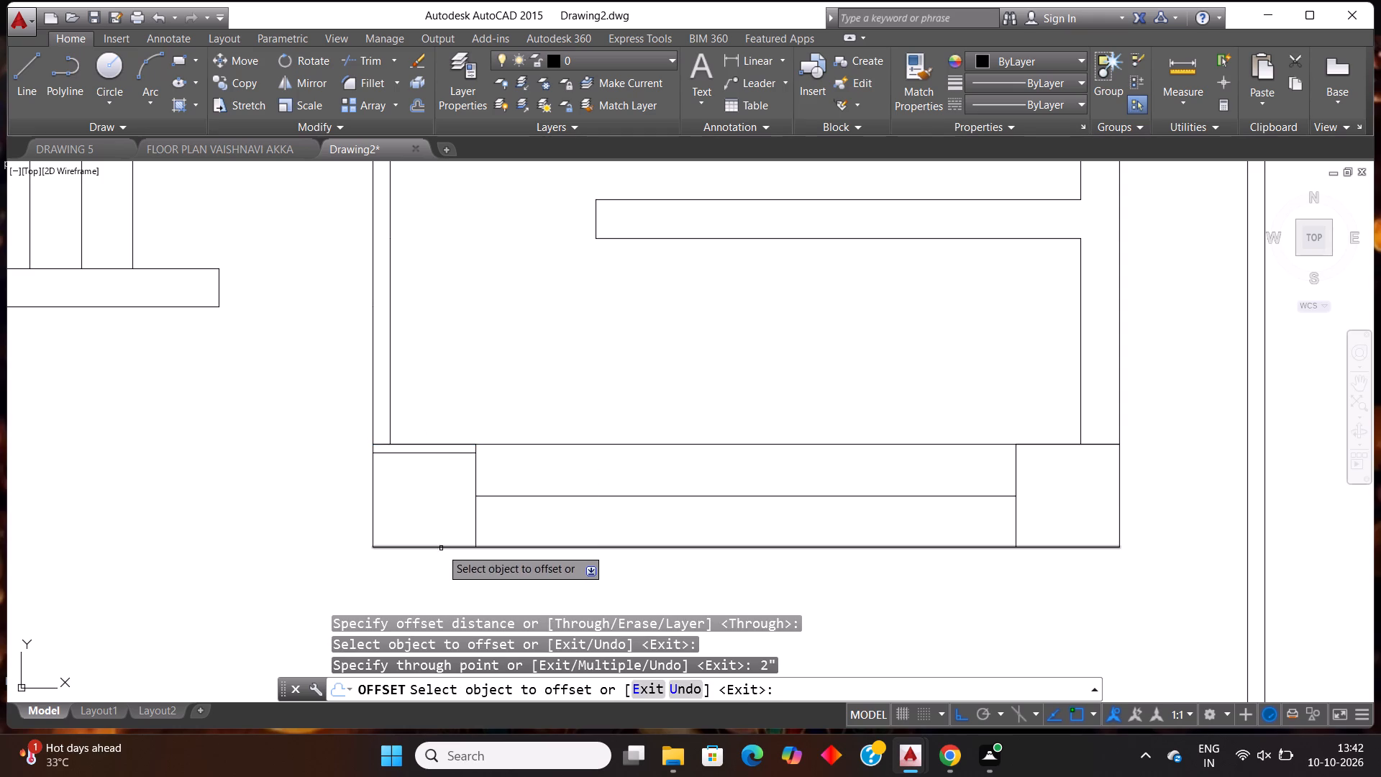
{"action": "left_click", "coordinate": [441, 548]}
{"action": "type", "text": "2\""}
{"action": "key", "text": "Return"}
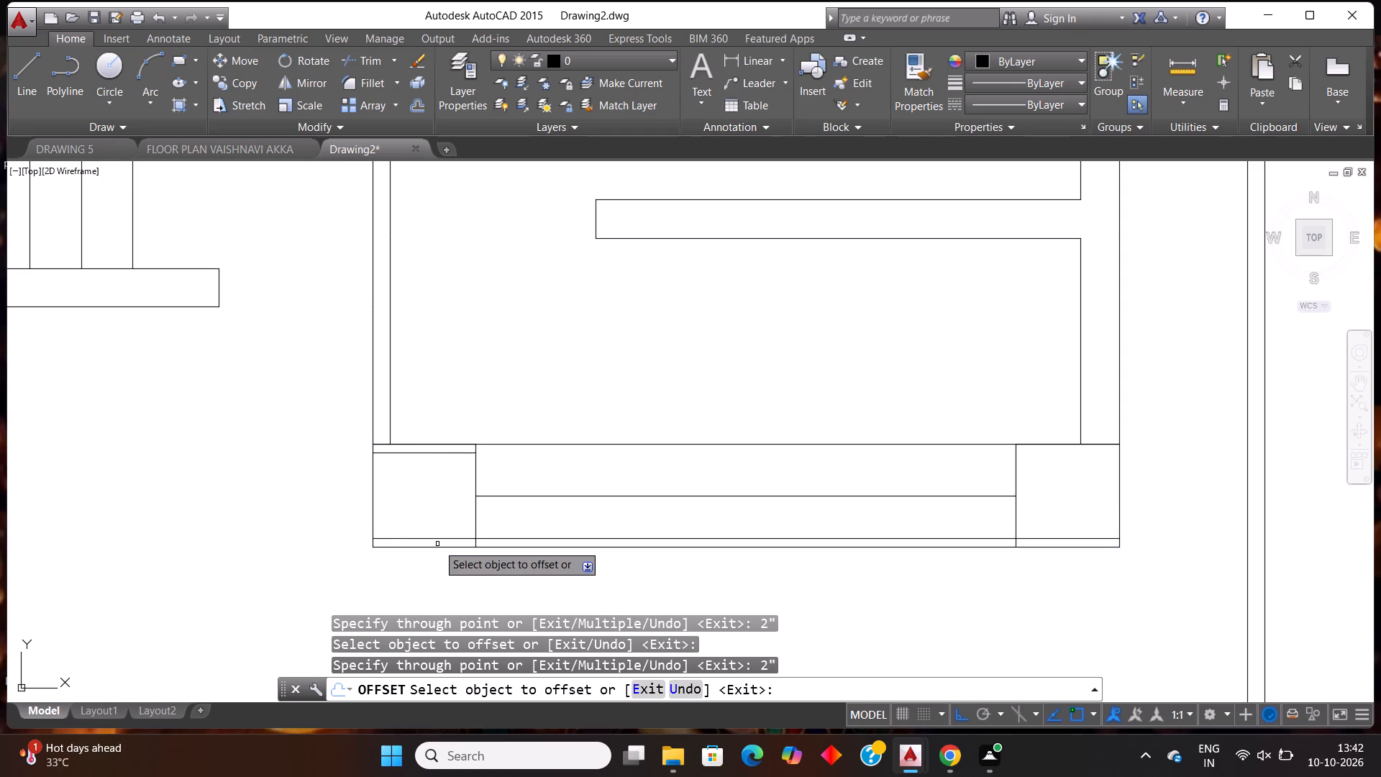
{"action": "left_click", "coordinate": [373, 505]}
{"action": "type", "text": "2\""}
{"action": "key", "text": "Return"}
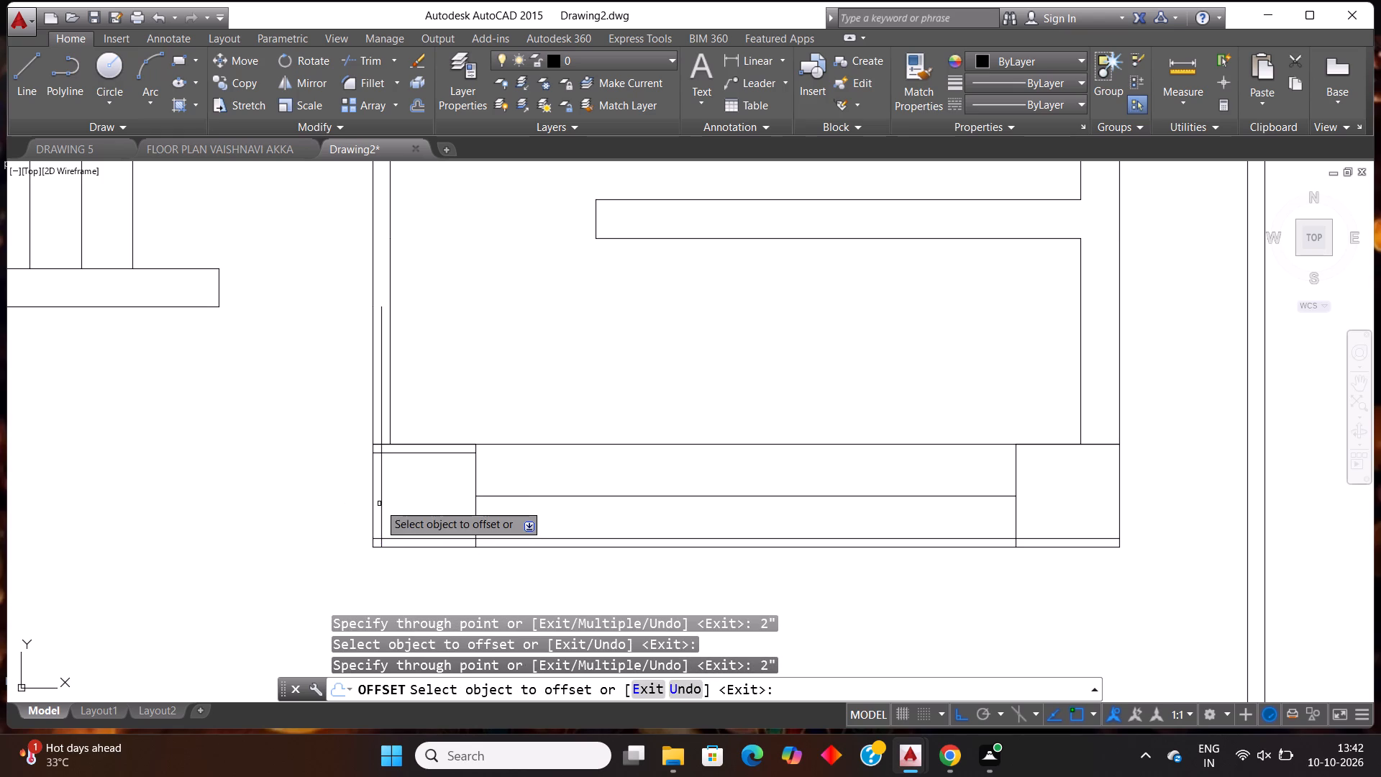
Offset the right corner square's right, left and top edges 2" inward.
{"action": "left_click", "coordinate": [1120, 476]}
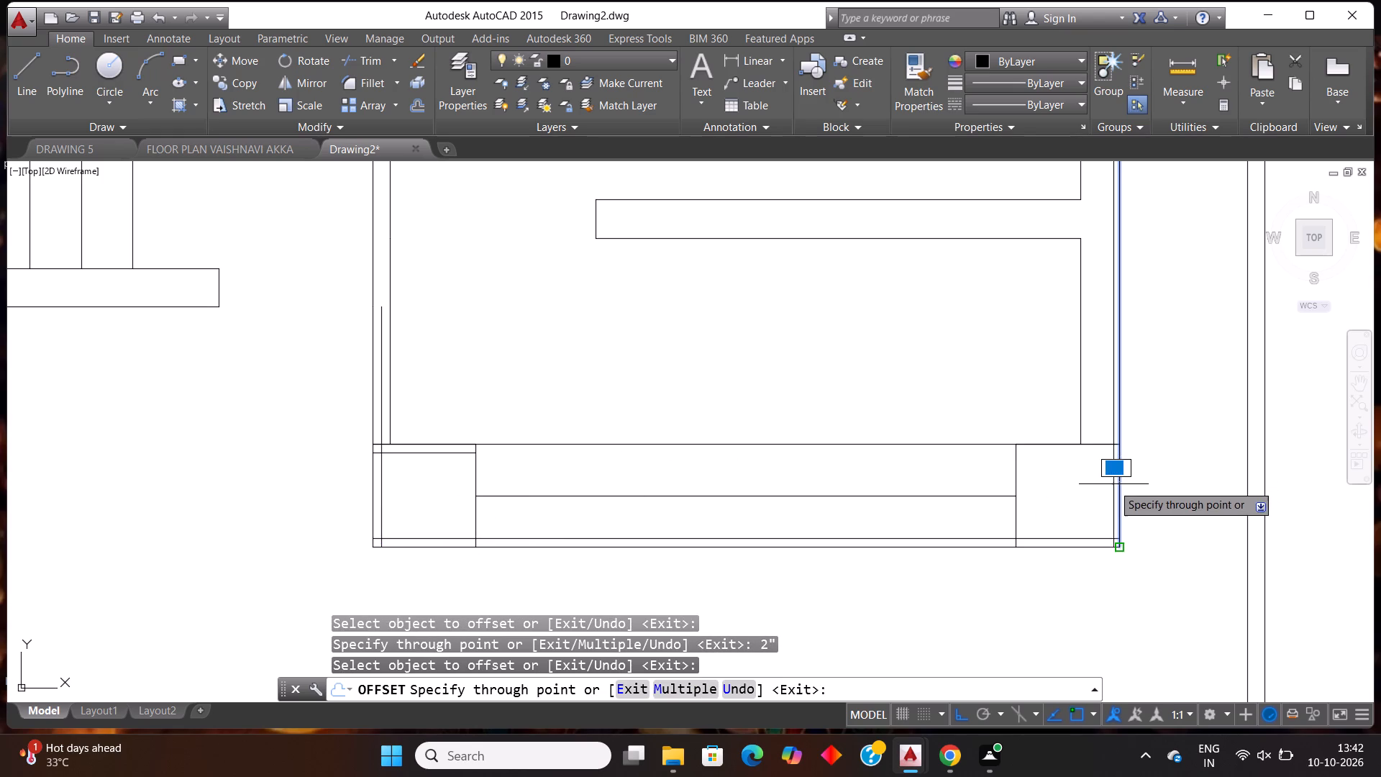
{"action": "type", "text": "2\""}
{"action": "key", "text": "Return"}
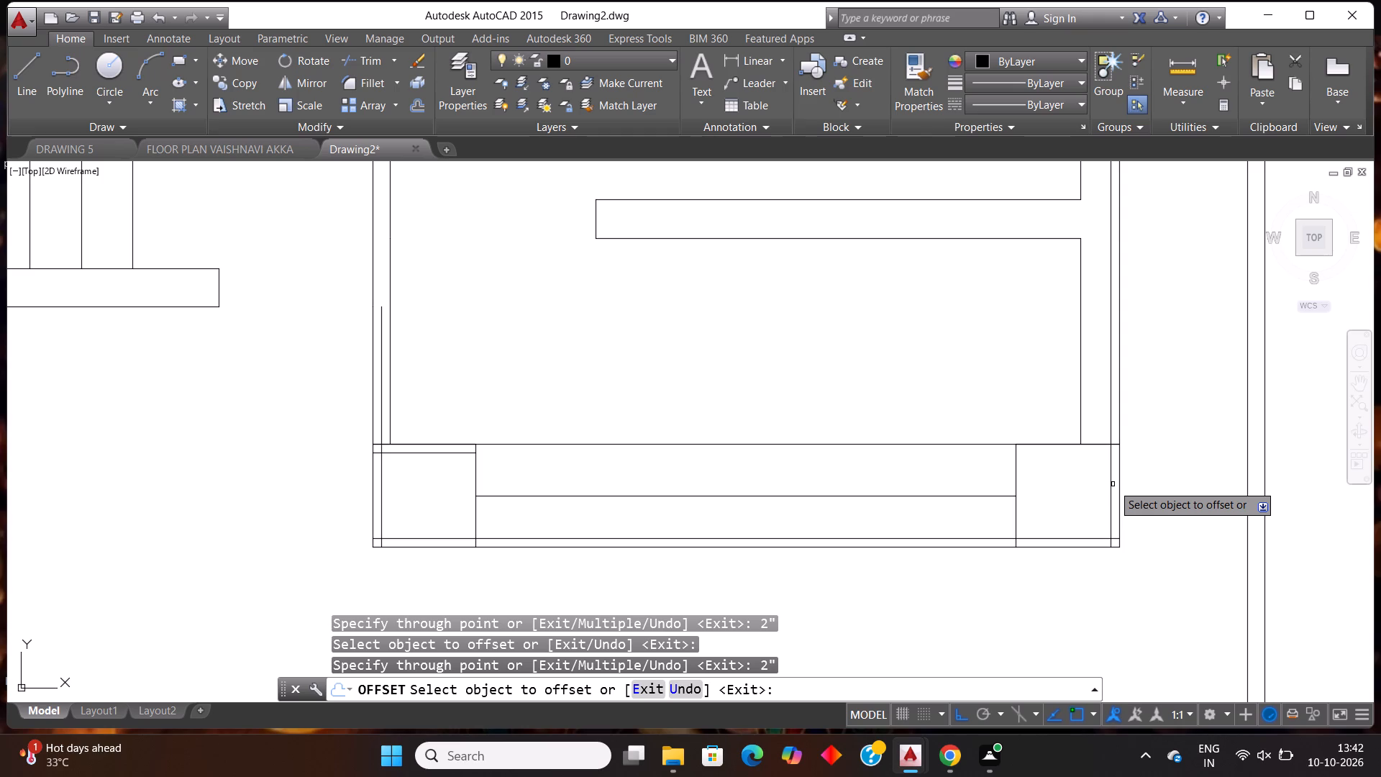
{"action": "left_click", "coordinate": [1015, 480]}
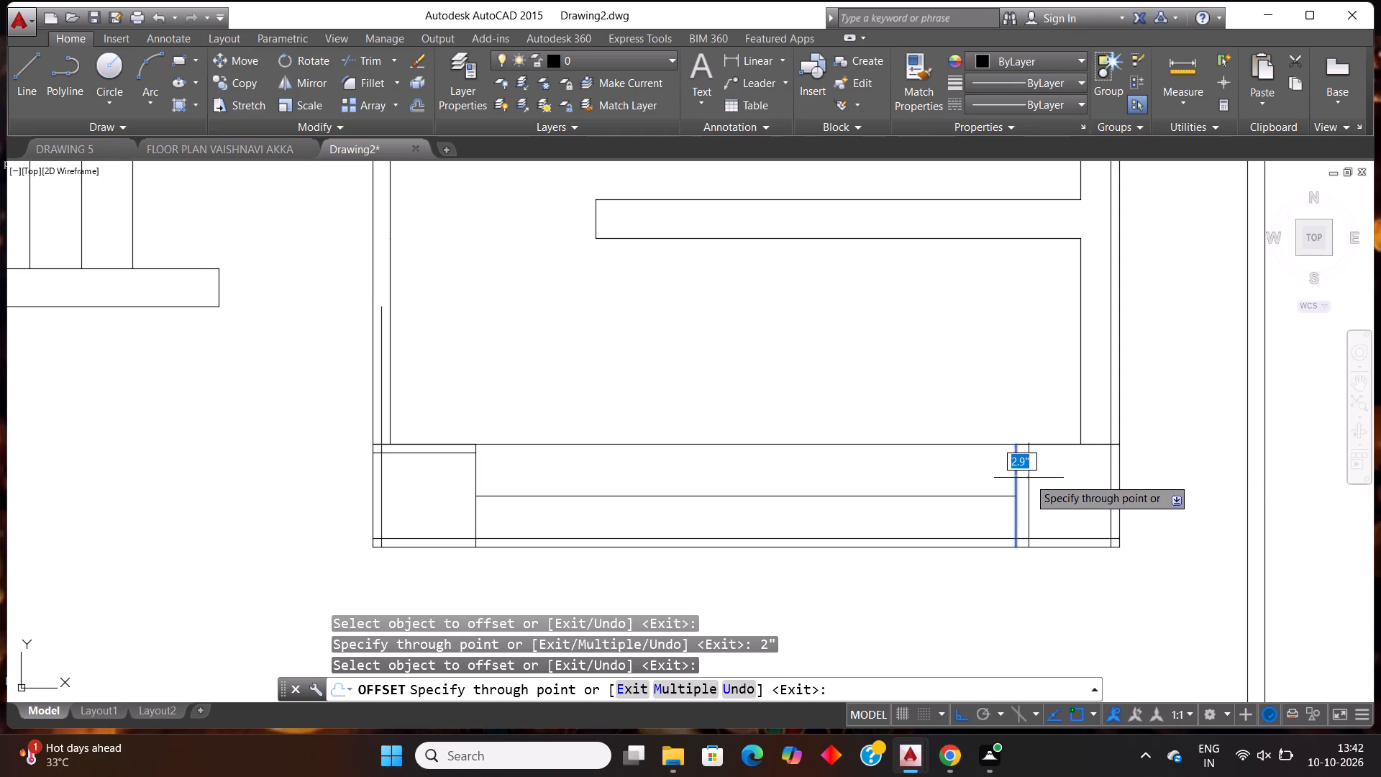
{"action": "type", "text": "2\""}
{"action": "key", "text": "Return"}
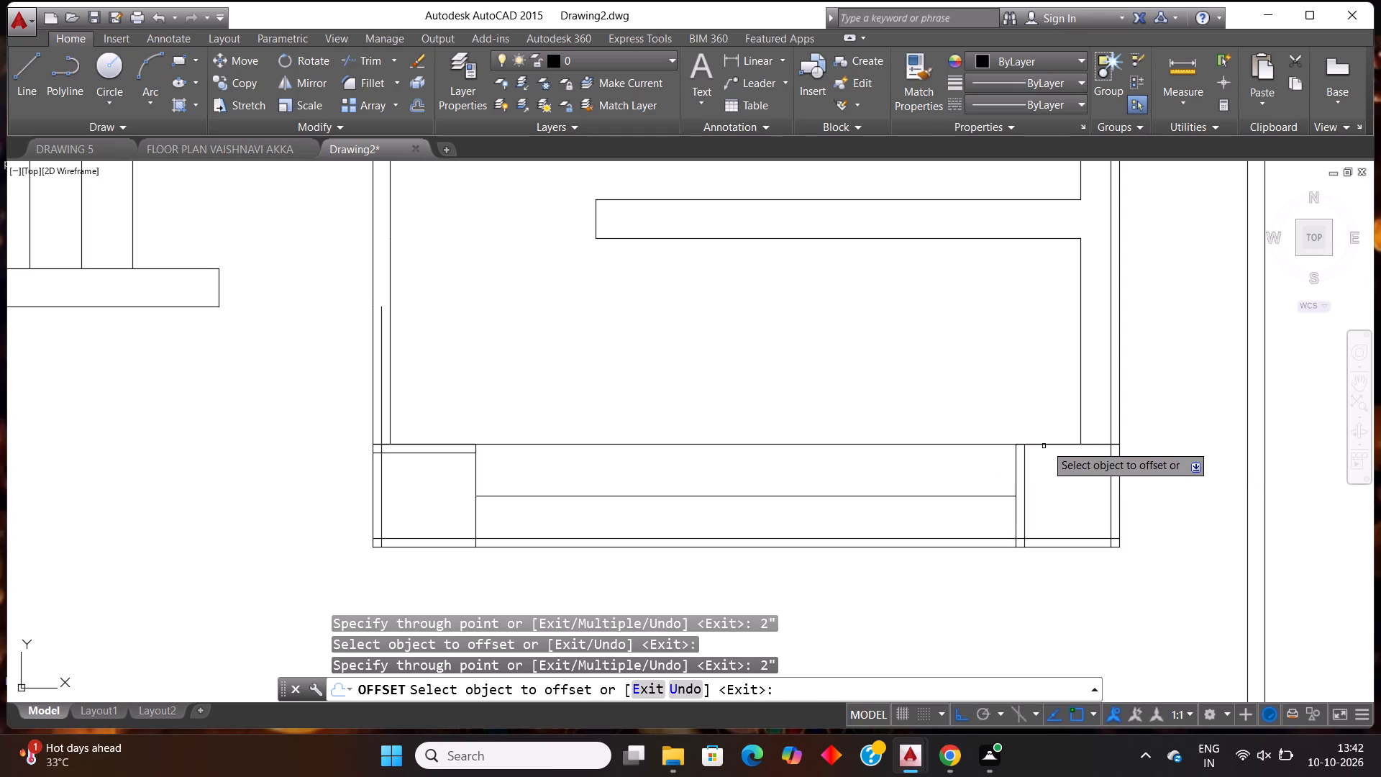
{"action": "left_click", "coordinate": [1046, 445]}
{"action": "type", "text": "2\""}
{"action": "key", "text": "Return"}
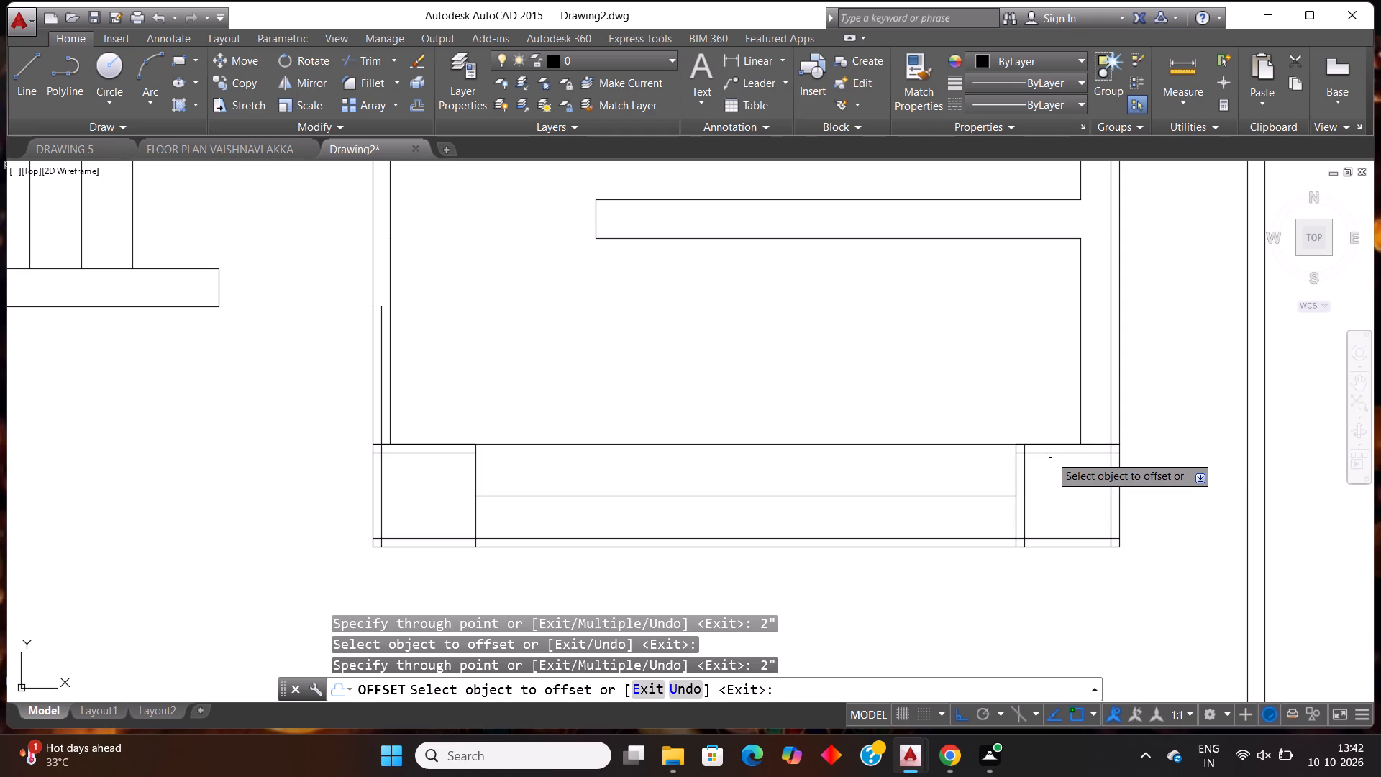
Offset the left corner square's right edge 2" inward.
{"action": "left_click", "coordinate": [475, 474]}
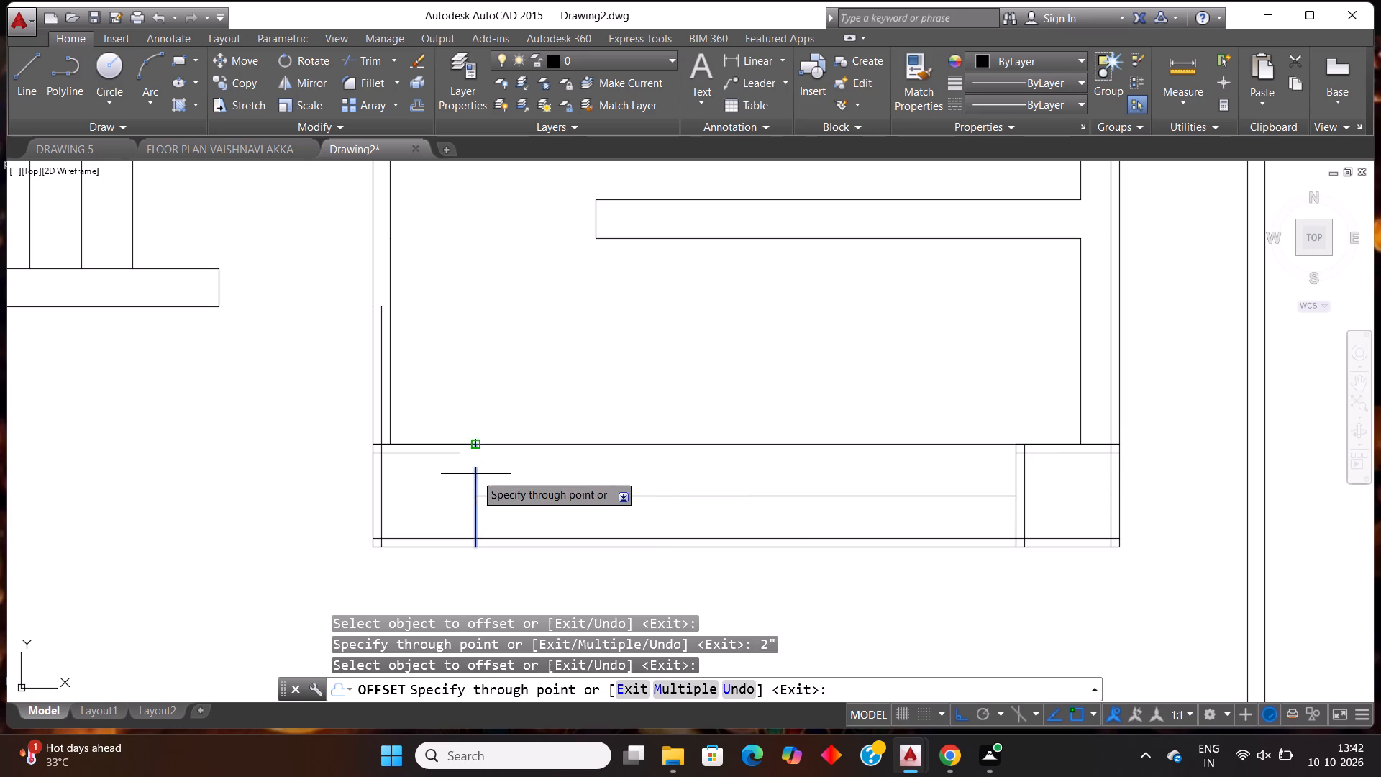
{"action": "type", "text": "2\""}
{"action": "key", "text": "Return"}
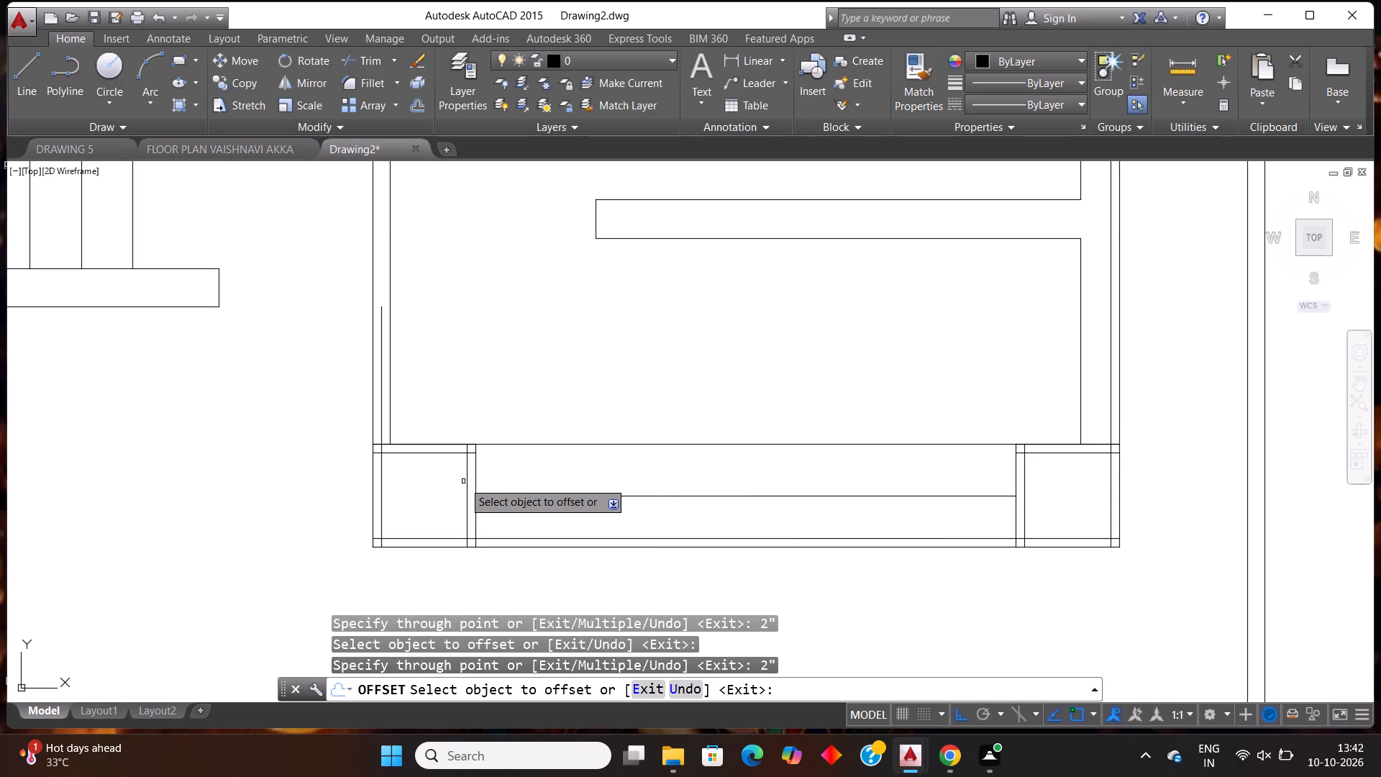
Trim the left square's offset line above the column and the overlapping offset ends at its two upper corners.
{"action": "key", "text": "Escape"}
{"action": "type", "text": "tr"}
{"action": "key", "text": "Return"}
{"action": "key", "text": "Return"}
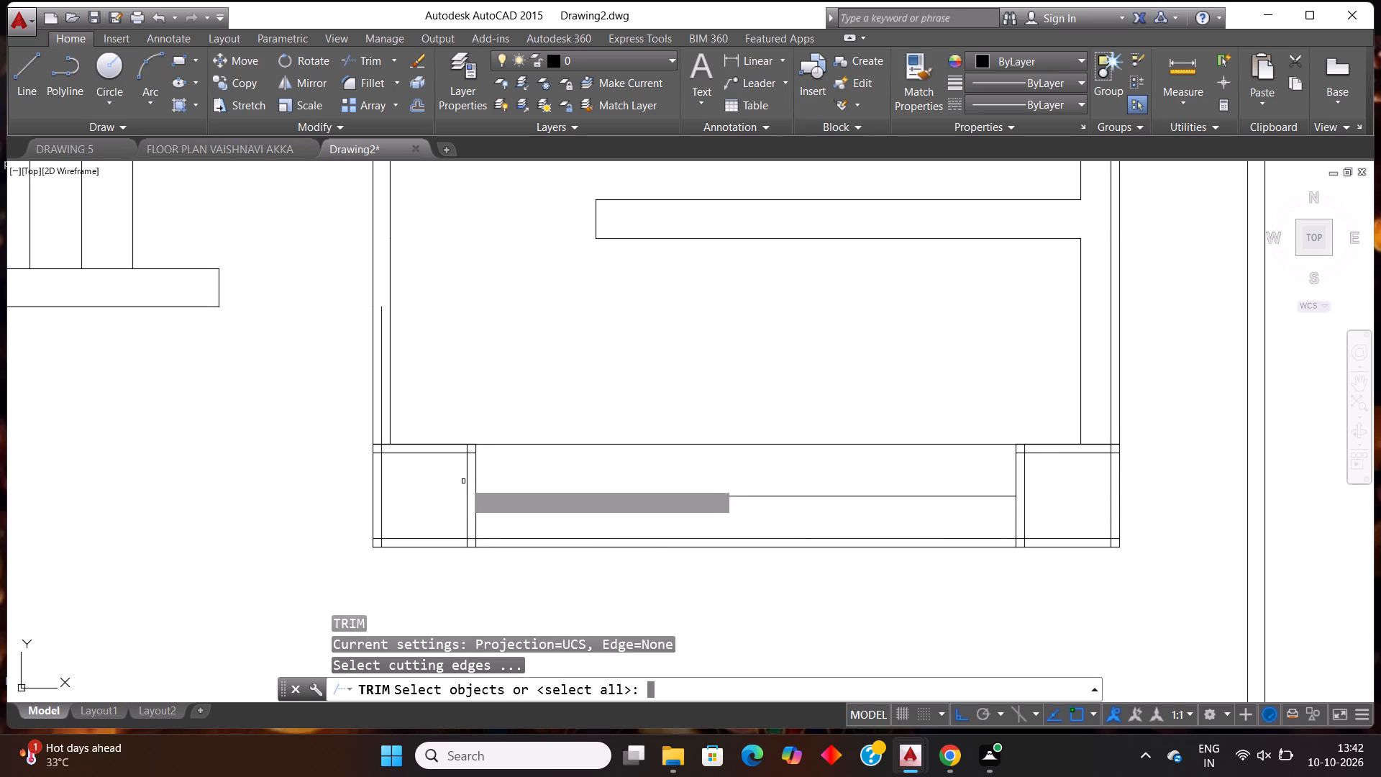
{"action": "left_click", "coordinate": [383, 358]}
{"action": "scroll", "coordinate": [422, 491], "scroll_direction": "up", "scroll_amount": 1}
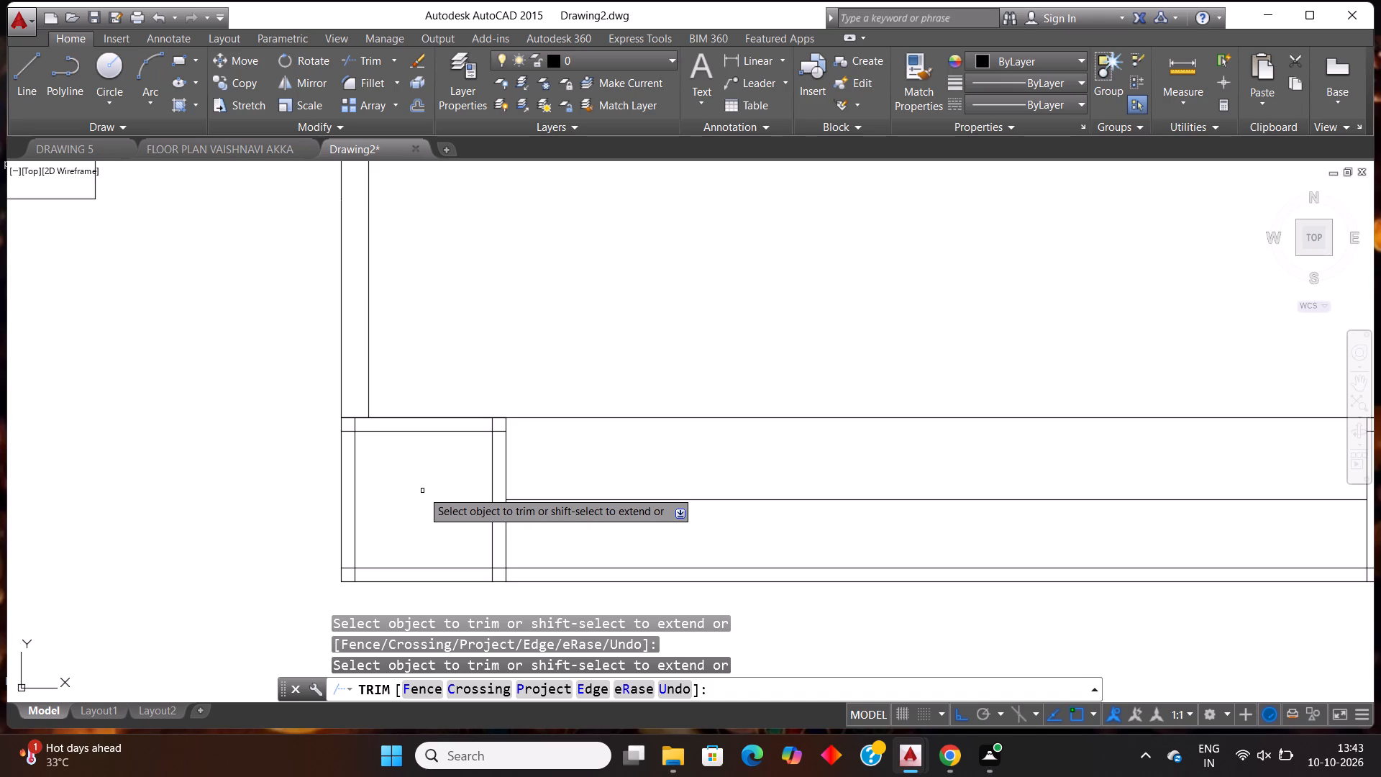
{"action": "scroll", "coordinate": [375, 455], "scroll_direction": "up", "scroll_amount": 1}
{"action": "left_click", "coordinate": [329, 438]}
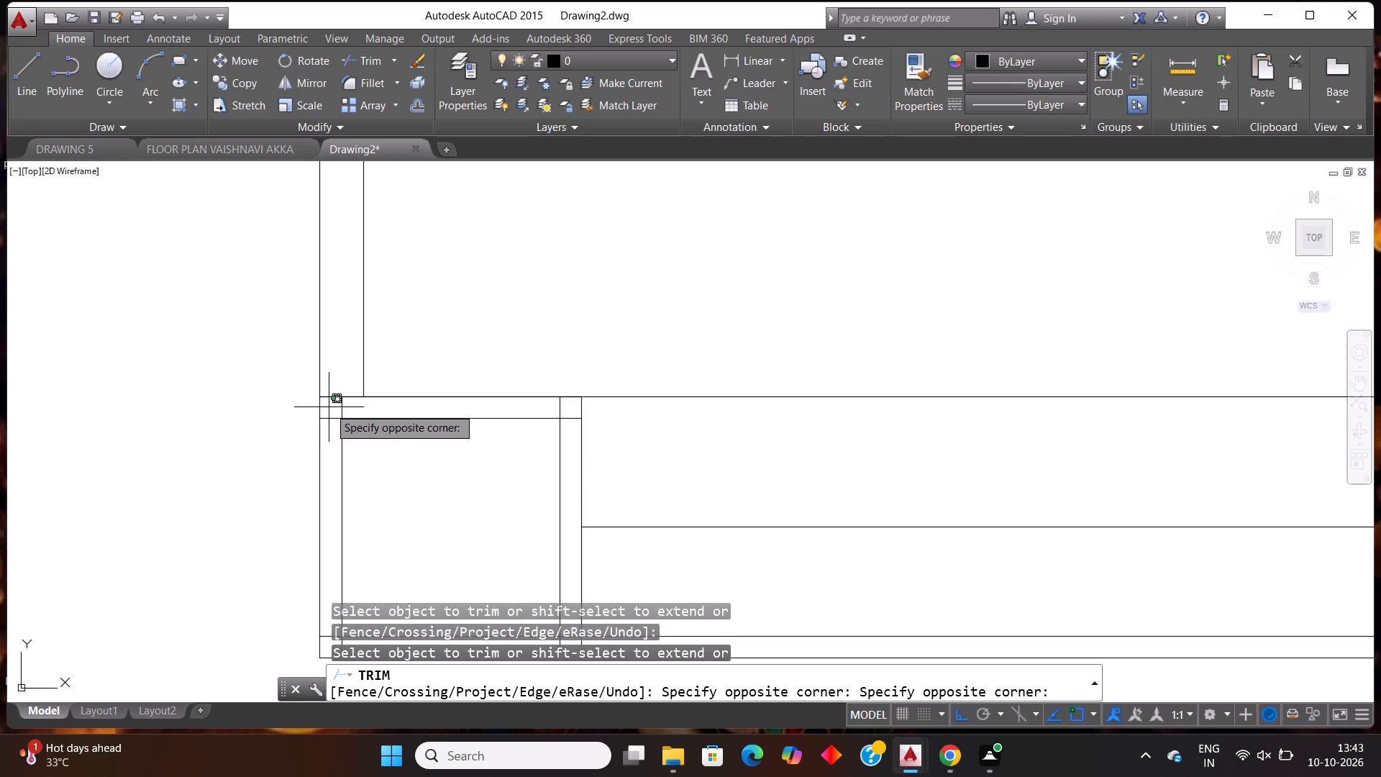
{"action": "left_click", "coordinate": [329, 412]}
{"action": "left_click", "coordinate": [332, 419]}
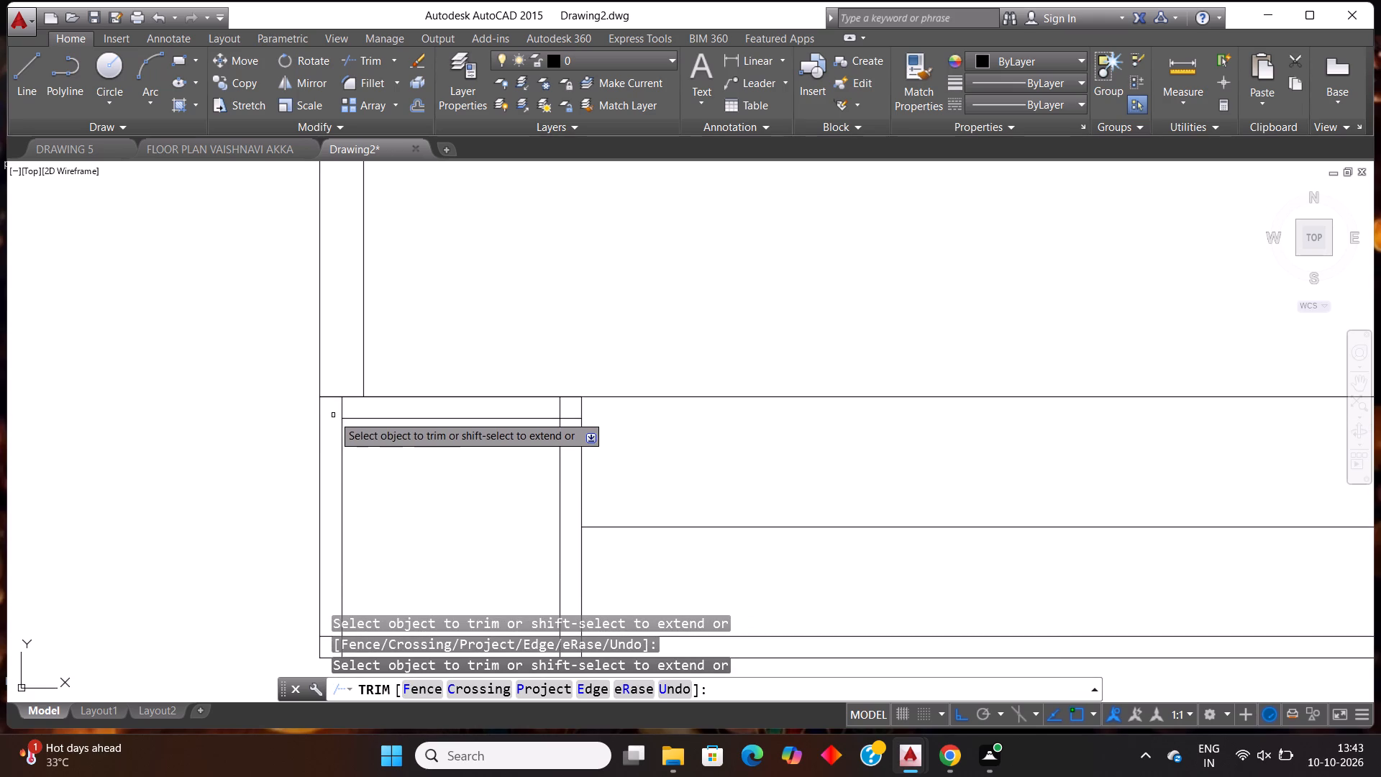
{"action": "left_click", "coordinate": [339, 409]}
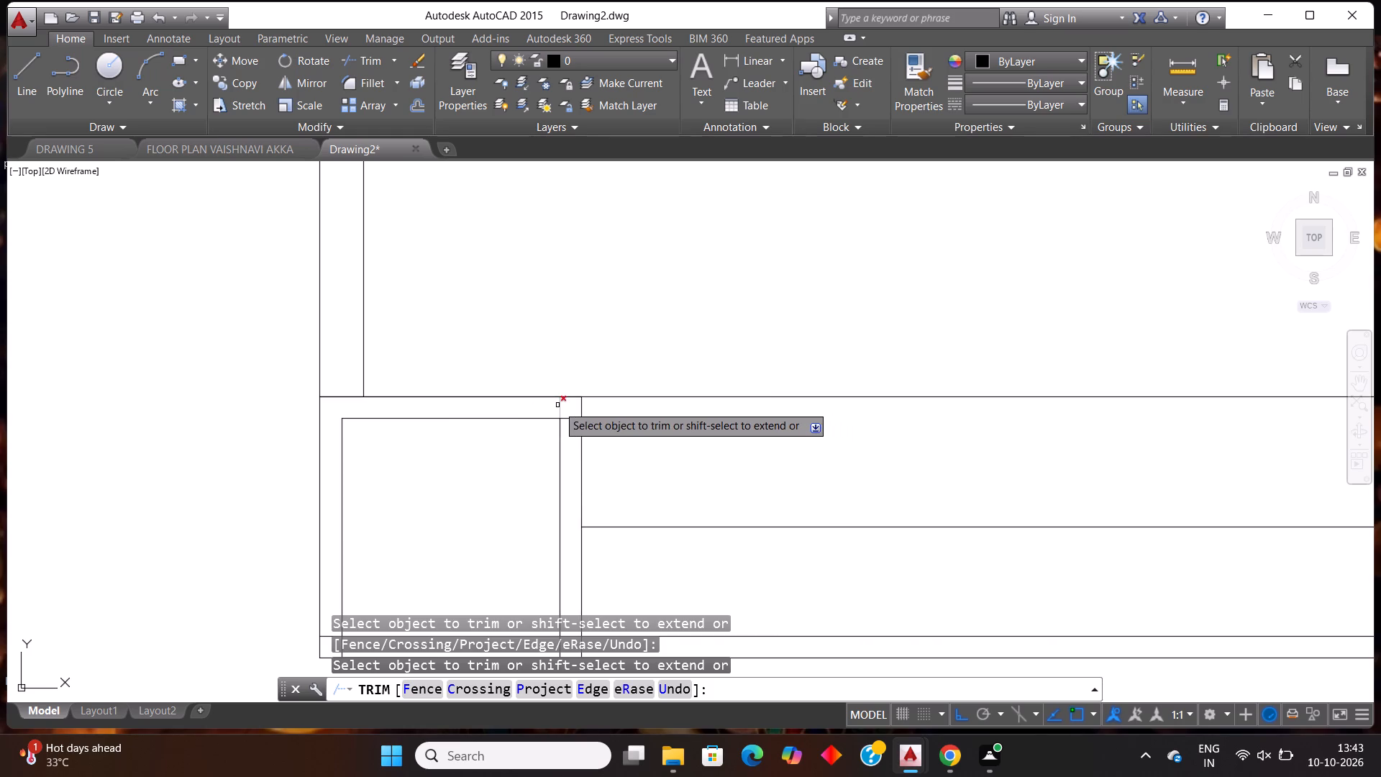
{"action": "left_click", "coordinate": [557, 405]}
{"action": "left_click", "coordinate": [570, 420]}
Trim the overlapping offset line ends at the left square's two lower corners to close its inner square.
{"action": "scroll", "coordinate": [578, 413], "scroll_direction": "down", "scroll_amount": 3}
{"action": "scroll", "coordinate": [519, 485], "scroll_direction": "up", "scroll_amount": 3}
{"action": "left_click", "coordinate": [492, 430]}
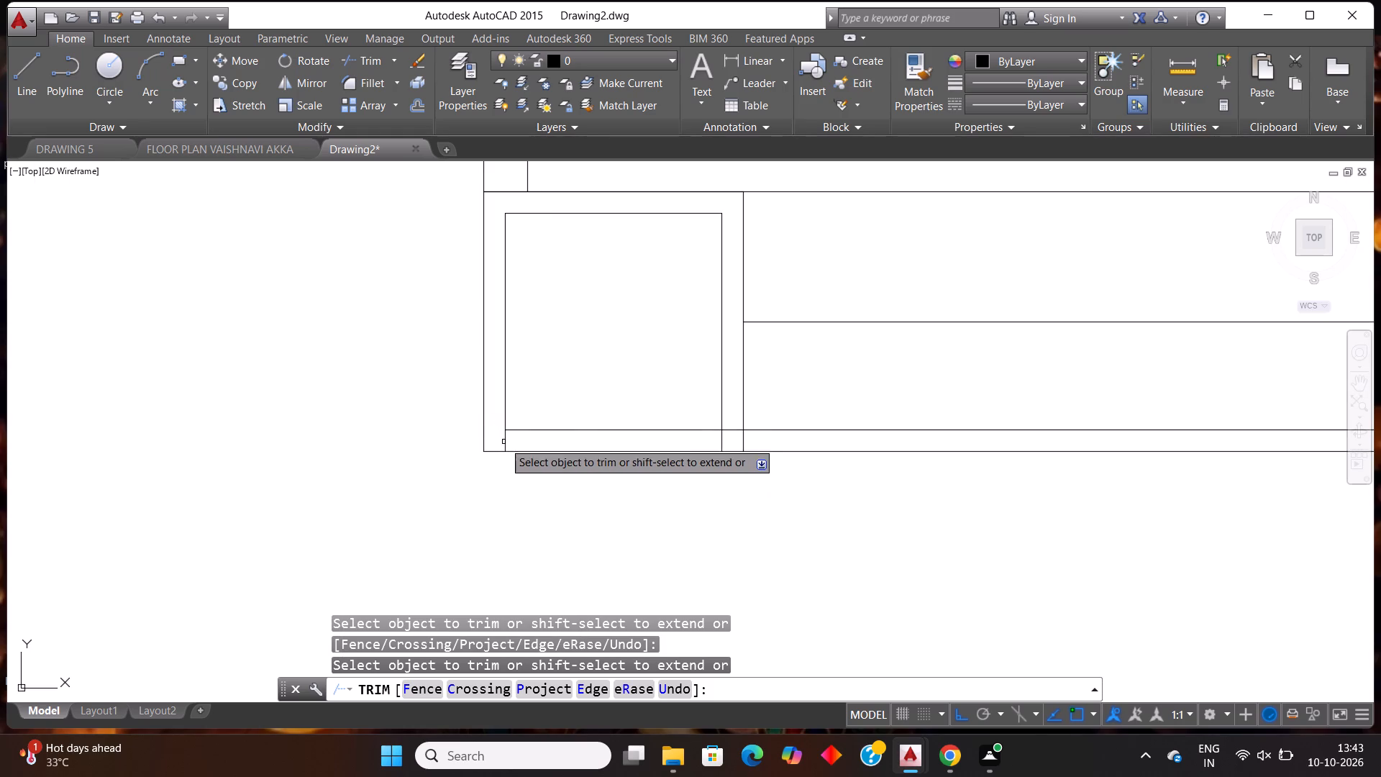
{"action": "left_click", "coordinate": [503, 442]}
{"action": "scroll", "coordinate": [667, 447], "scroll_direction": "down", "scroll_amount": 2}
{"action": "scroll", "coordinate": [729, 456], "scroll_direction": "up", "scroll_amount": 3}
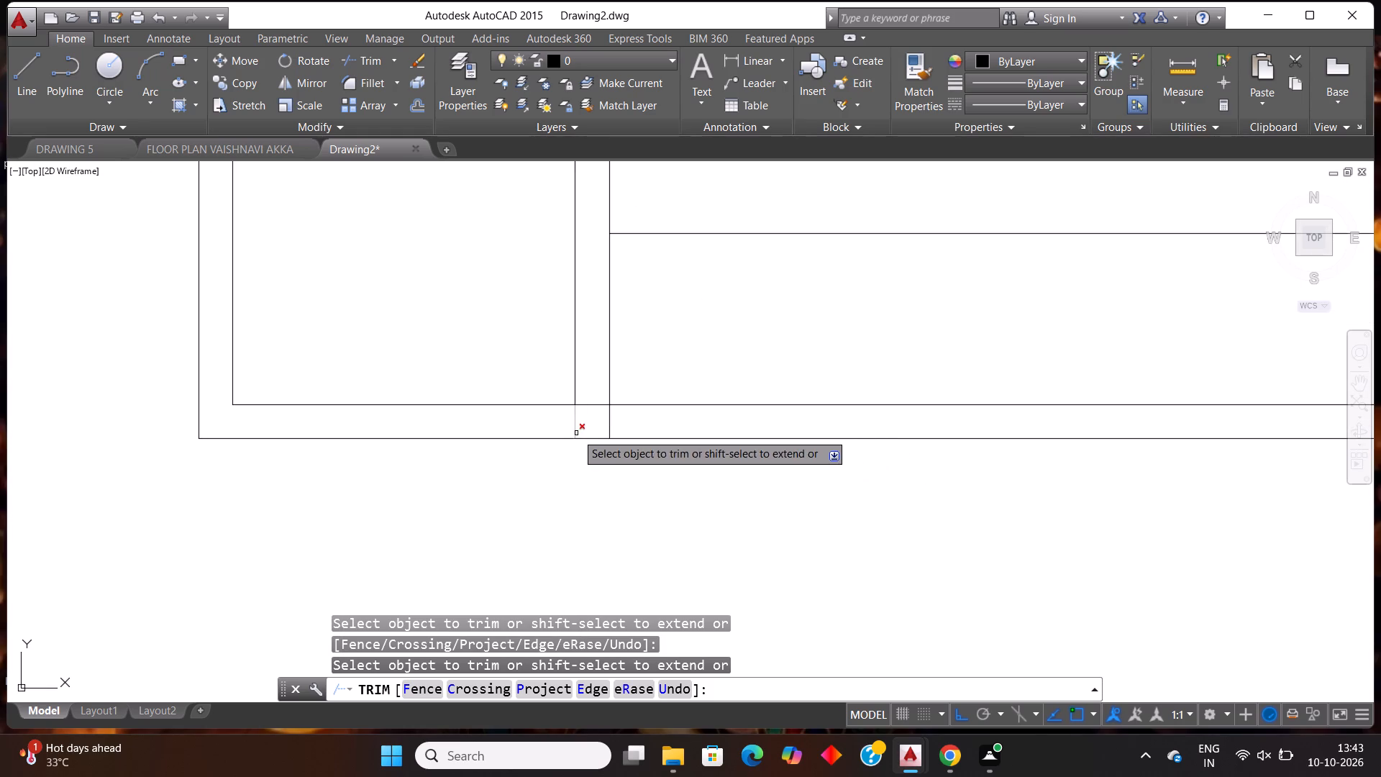
{"action": "left_click", "coordinate": [576, 433]}
{"action": "left_click", "coordinate": [586, 404]}
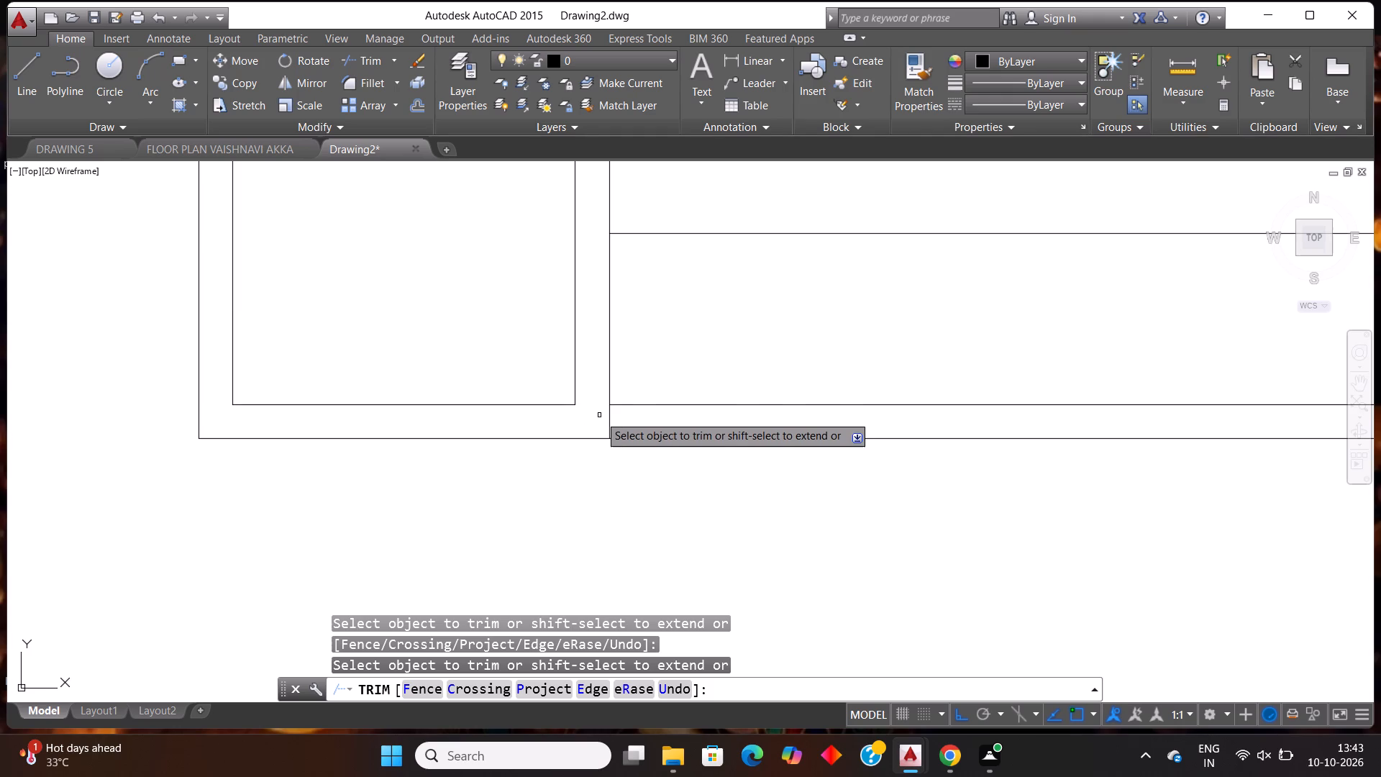
Trim the overlapping offset line ends at the right square's two upper corners.
{"action": "scroll", "coordinate": [527, 466], "scroll_direction": "down", "scroll_amount": 3}
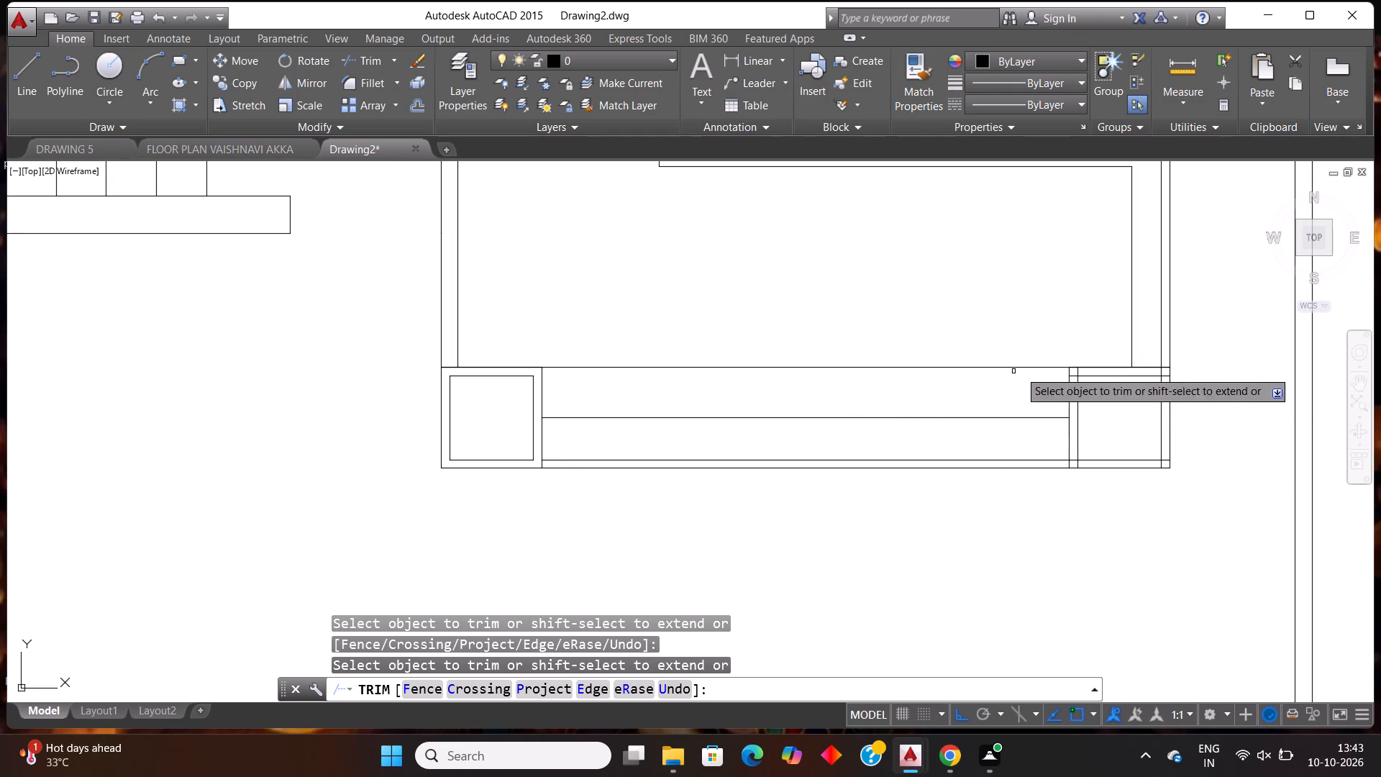
{"action": "scroll", "coordinate": [1141, 371], "scroll_direction": "up", "scroll_amount": 4}
{"action": "left_click", "coordinate": [745, 376]}
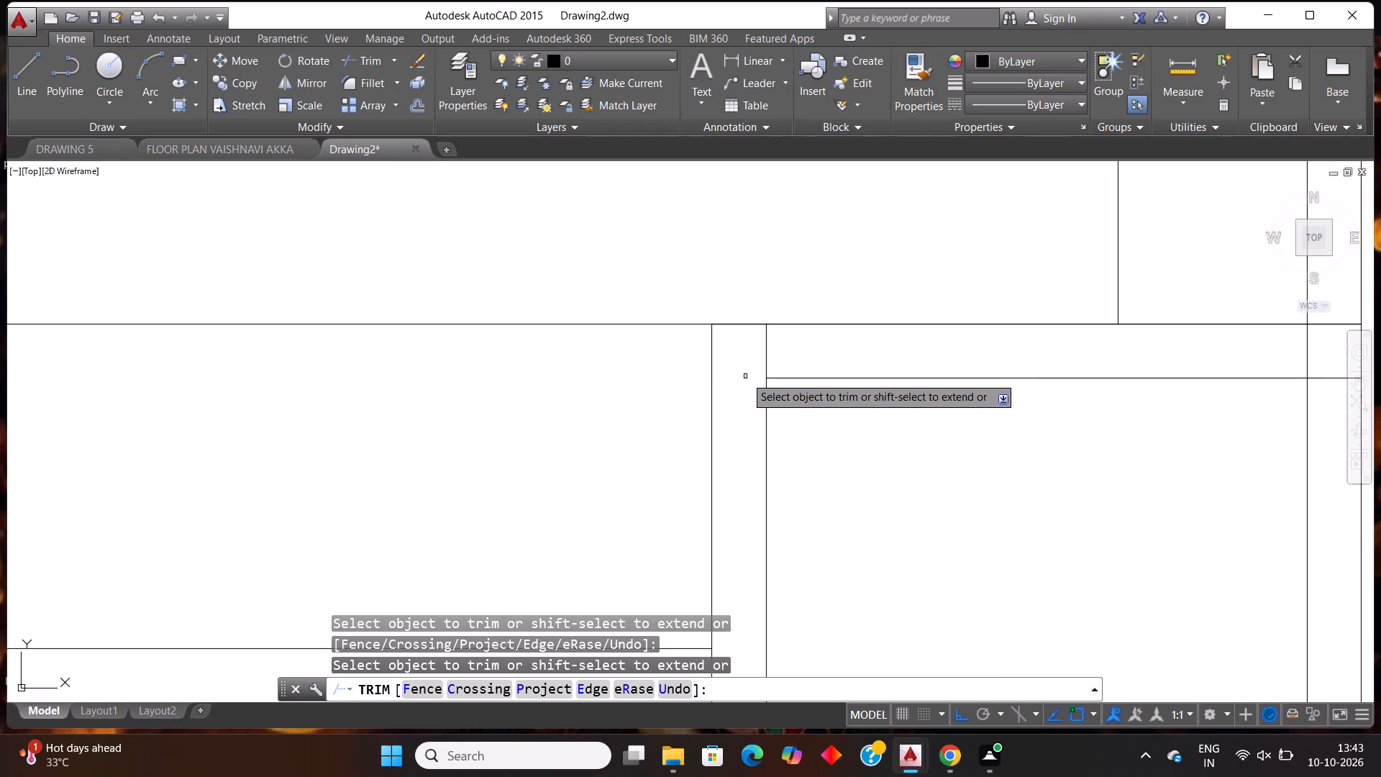
{"action": "left_click", "coordinate": [763, 355]}
{"action": "left_click", "coordinate": [771, 353]}
{"action": "scroll", "coordinate": [771, 353], "scroll_direction": "down", "scroll_amount": 5}
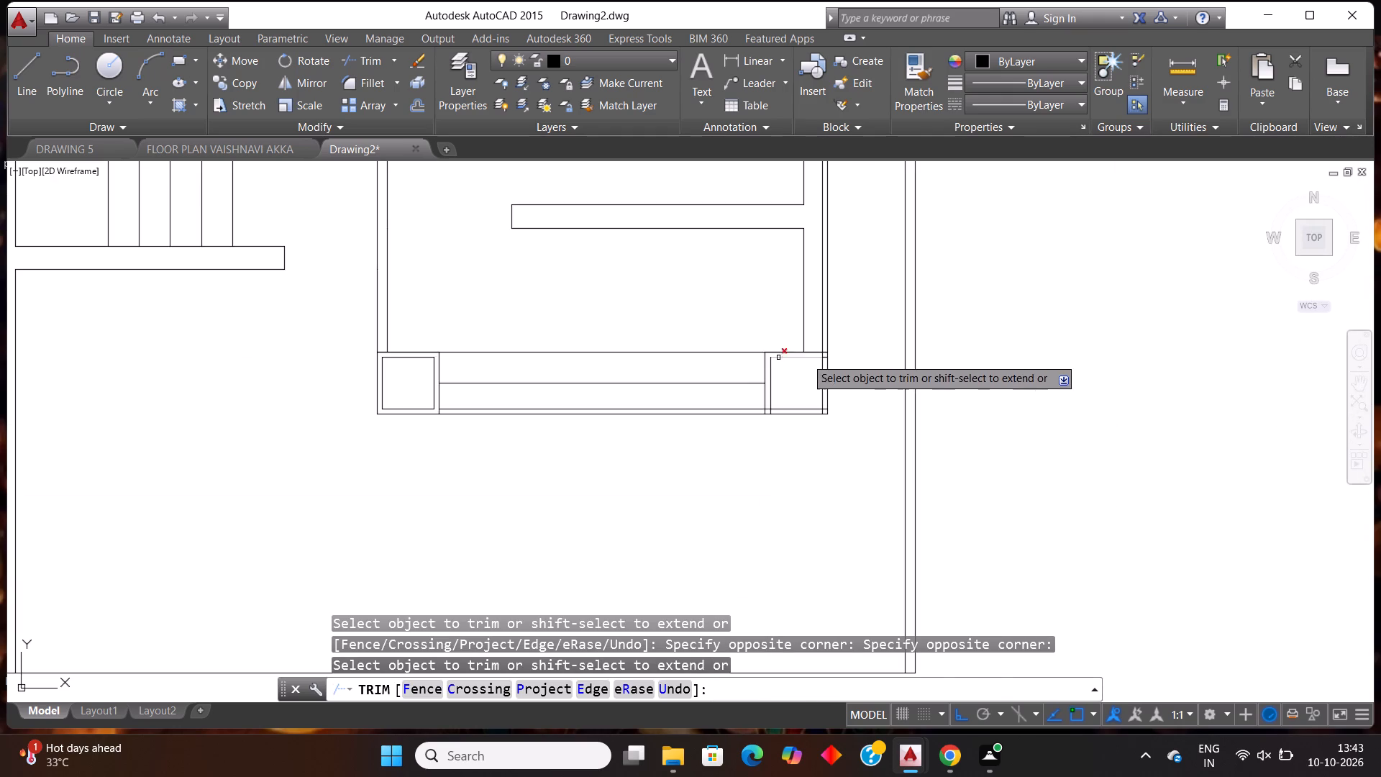
{"action": "scroll", "coordinate": [839, 345], "scroll_direction": "up", "scroll_amount": 4}
{"action": "left_click", "coordinate": [790, 353]}
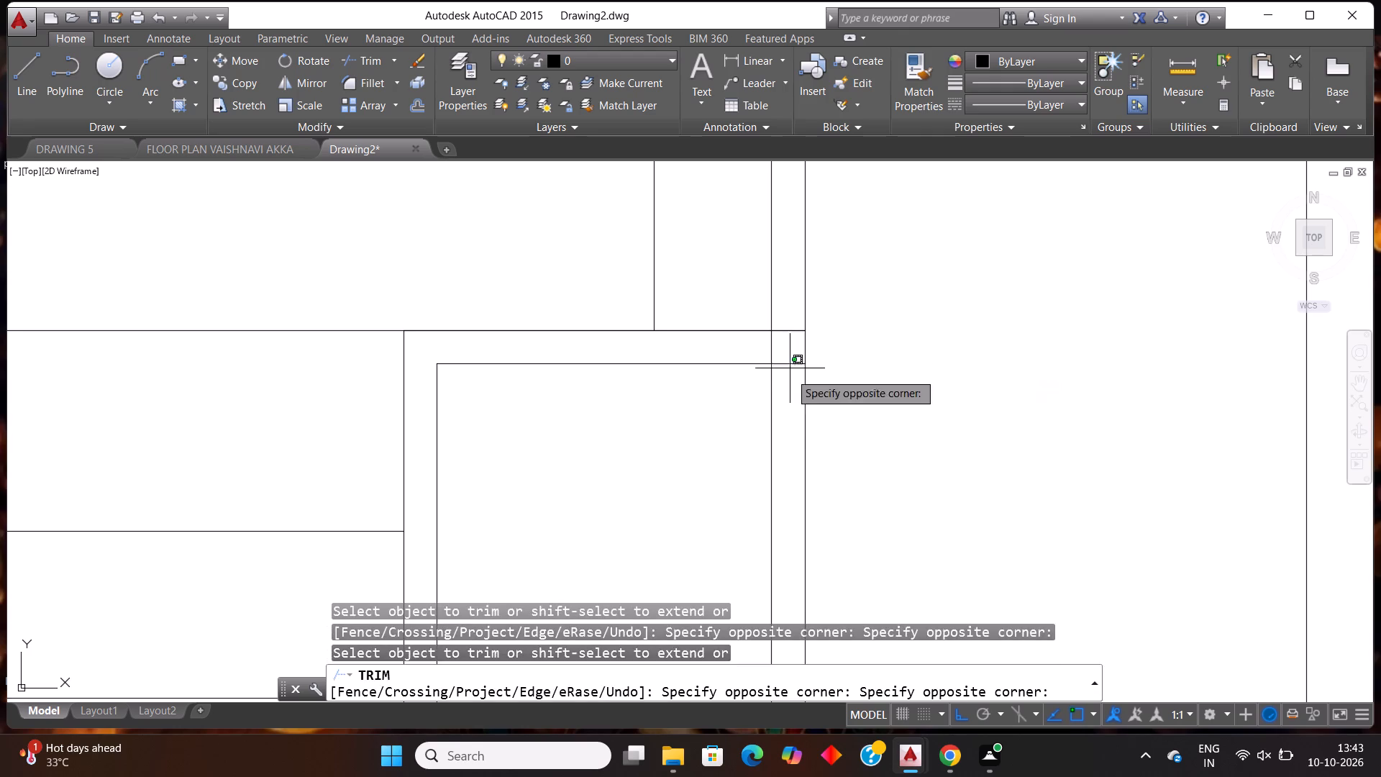
{"action": "left_click", "coordinate": [798, 406]}
{"action": "left_click", "coordinate": [792, 343]}
{"action": "left_click", "coordinate": [759, 350]}
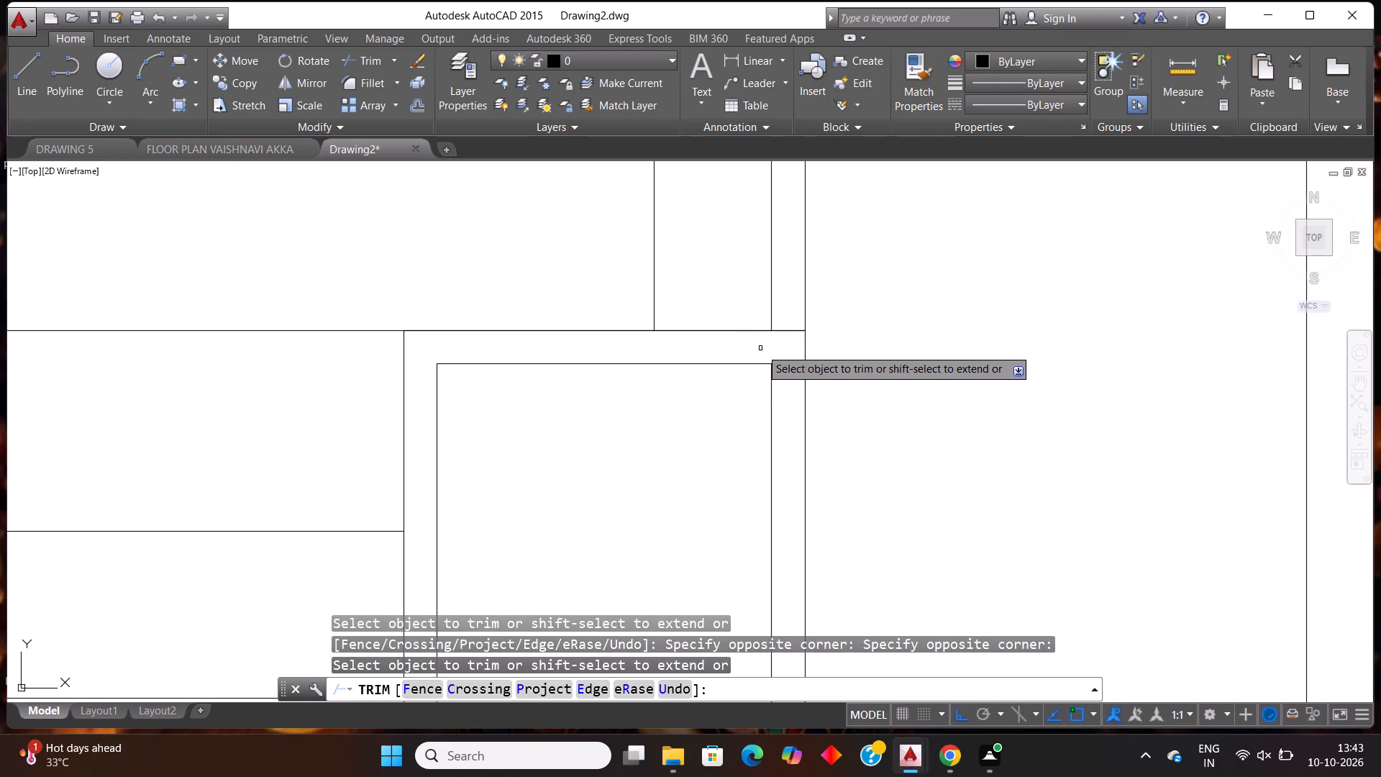
Trim the overlapping offset line ends at the right square's two lower corners to close its inner square.
{"action": "scroll", "coordinate": [760, 348], "scroll_direction": "down", "scroll_amount": 2}
{"action": "scroll", "coordinate": [785, 491], "scroll_direction": "up", "scroll_amount": 4}
{"action": "left_click", "coordinate": [694, 490]}
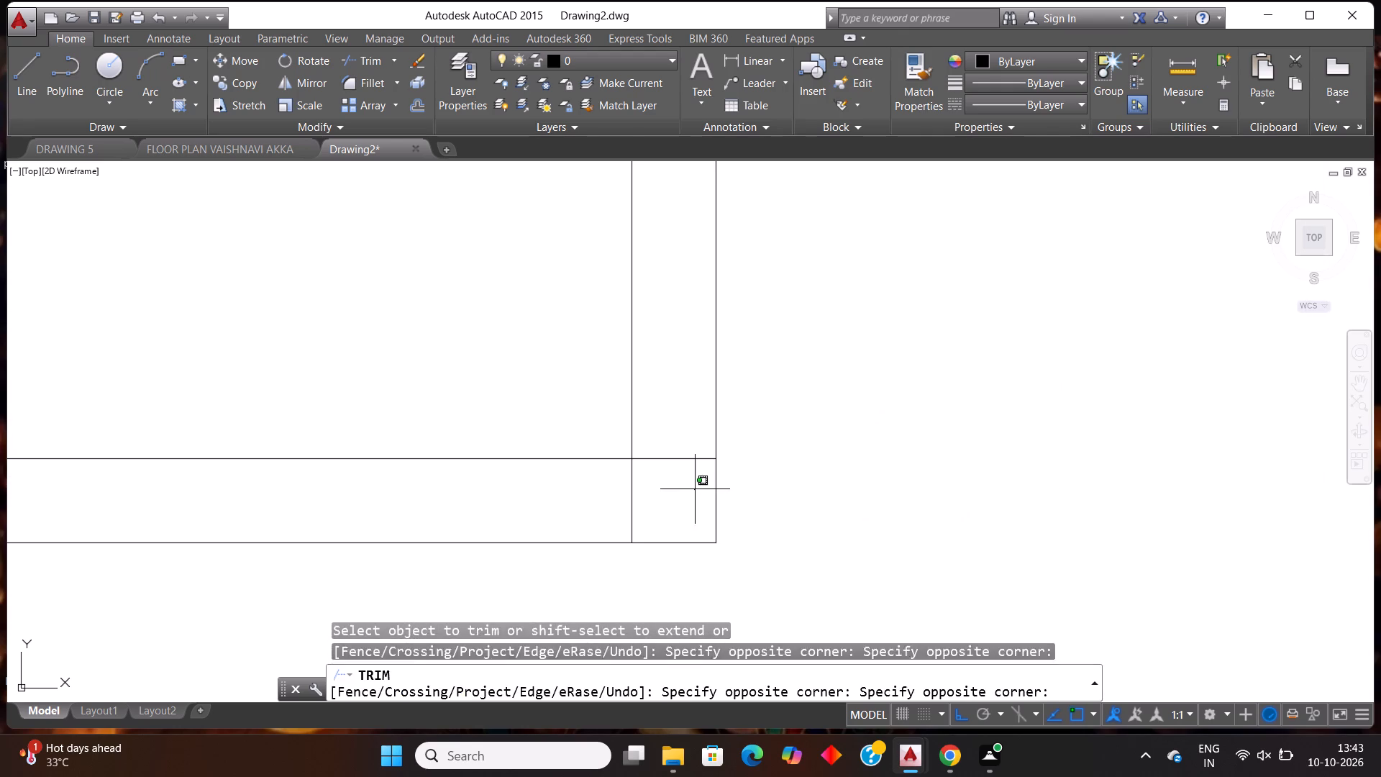
{"action": "left_click", "coordinate": [688, 442]}
{"action": "left_click", "coordinate": [652, 509]}
{"action": "left_click", "coordinate": [617, 514]}
{"action": "scroll", "coordinate": [636, 485], "scroll_direction": "down", "scroll_amount": 4}
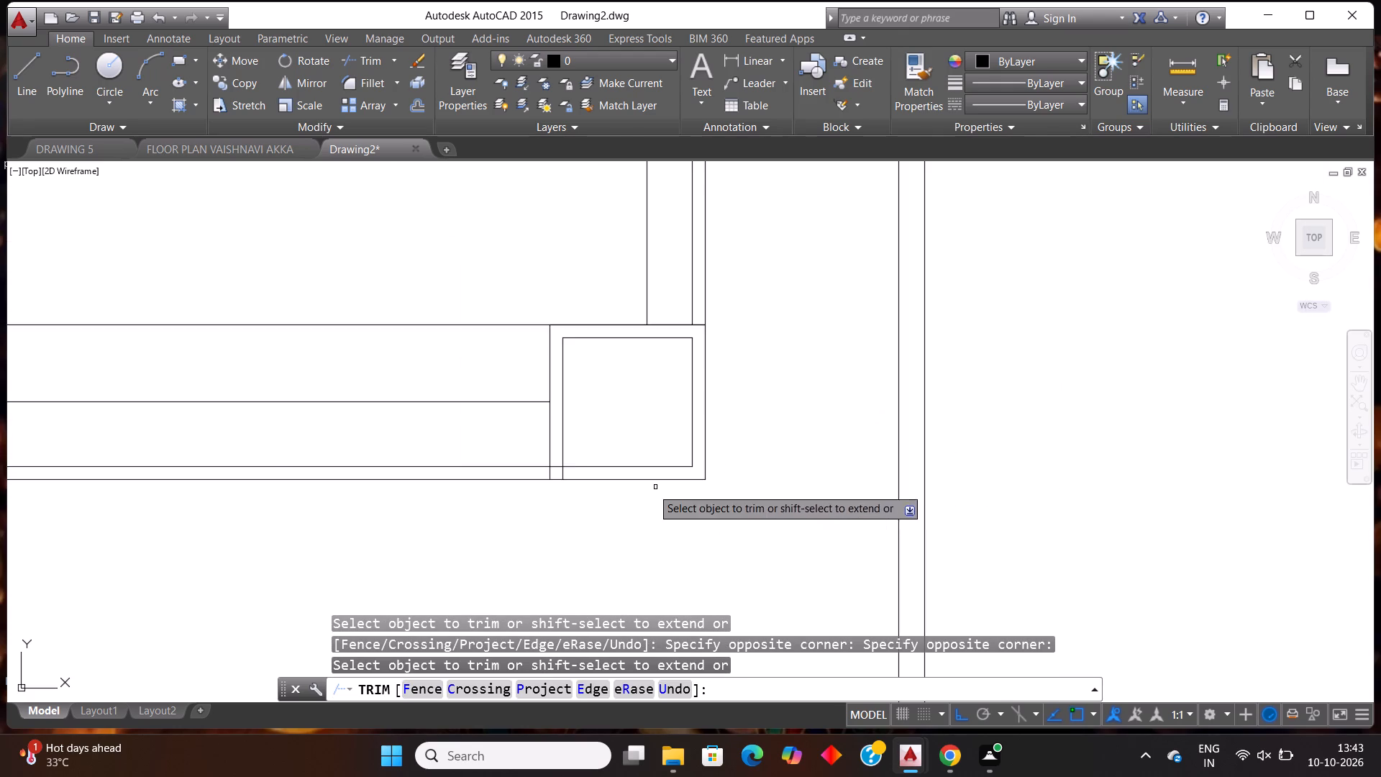
{"action": "scroll", "coordinate": [558, 491], "scroll_direction": "up", "scroll_amount": 4}
{"action": "left_click", "coordinate": [526, 348]}
{"action": "double_click", "coordinate": [521, 404]}
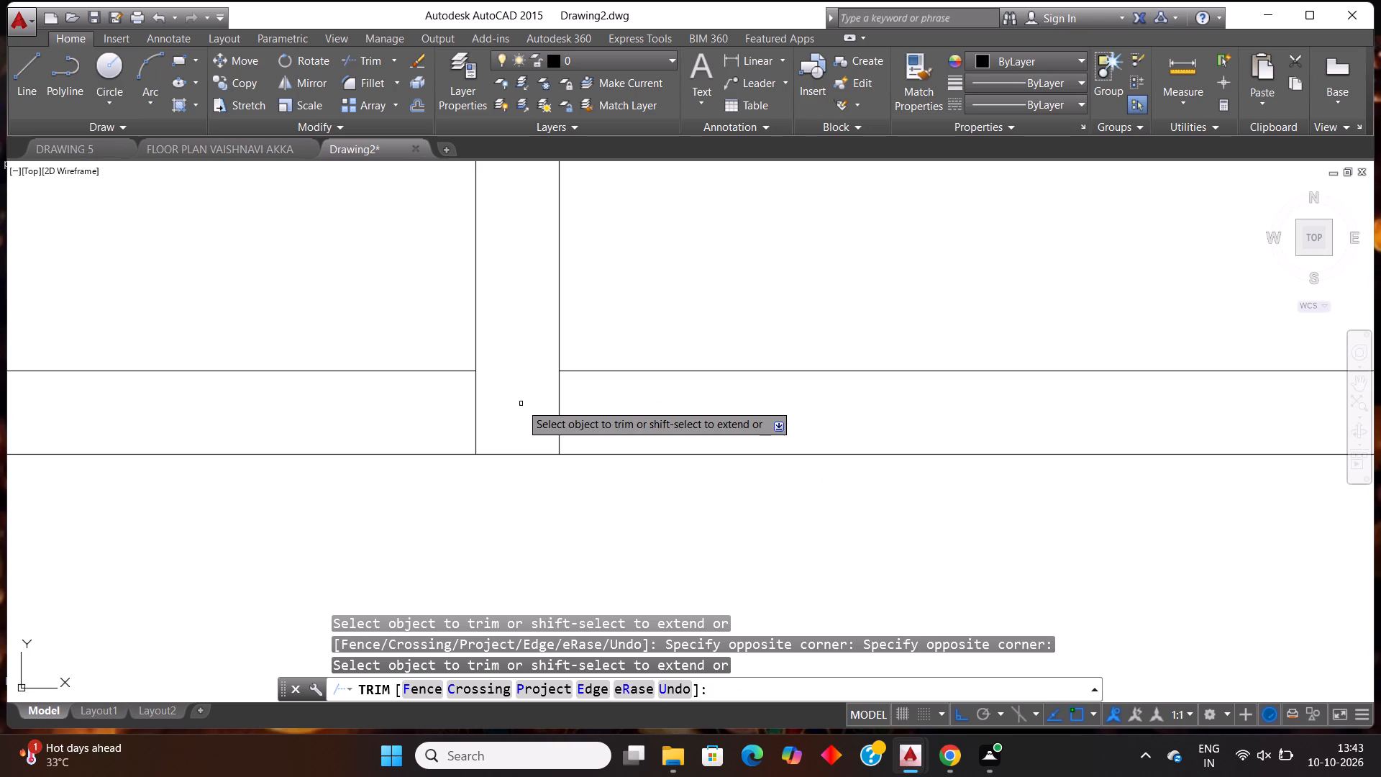
{"action": "left_click", "coordinate": [545, 415]}
{"action": "left_click", "coordinate": [595, 398]}
Examine the double-outlined corner columns, the staircase area and the overall floor plan.
{"action": "scroll", "coordinate": [596, 396], "scroll_direction": "down", "scroll_amount": 4}
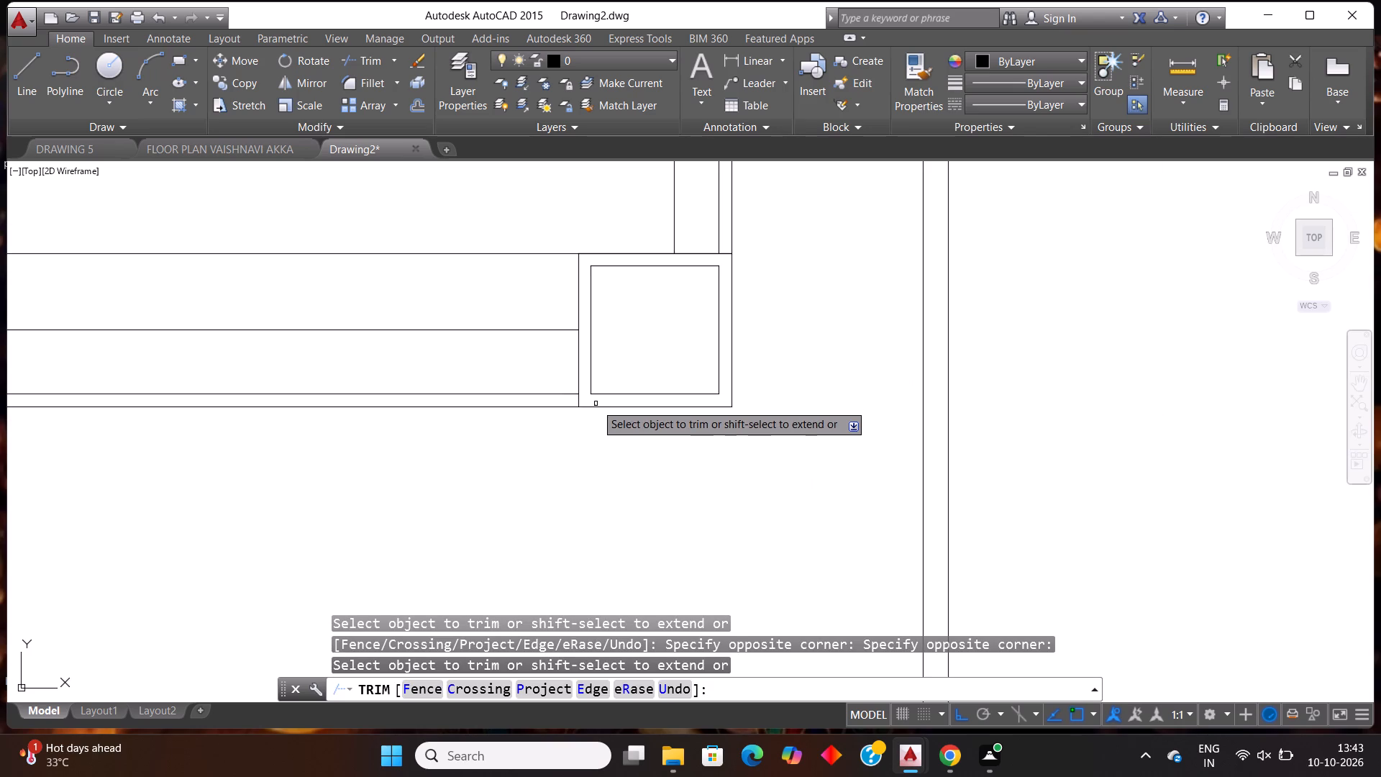
{"action": "scroll", "coordinate": [596, 405], "scroll_direction": "down", "scroll_amount": 3}
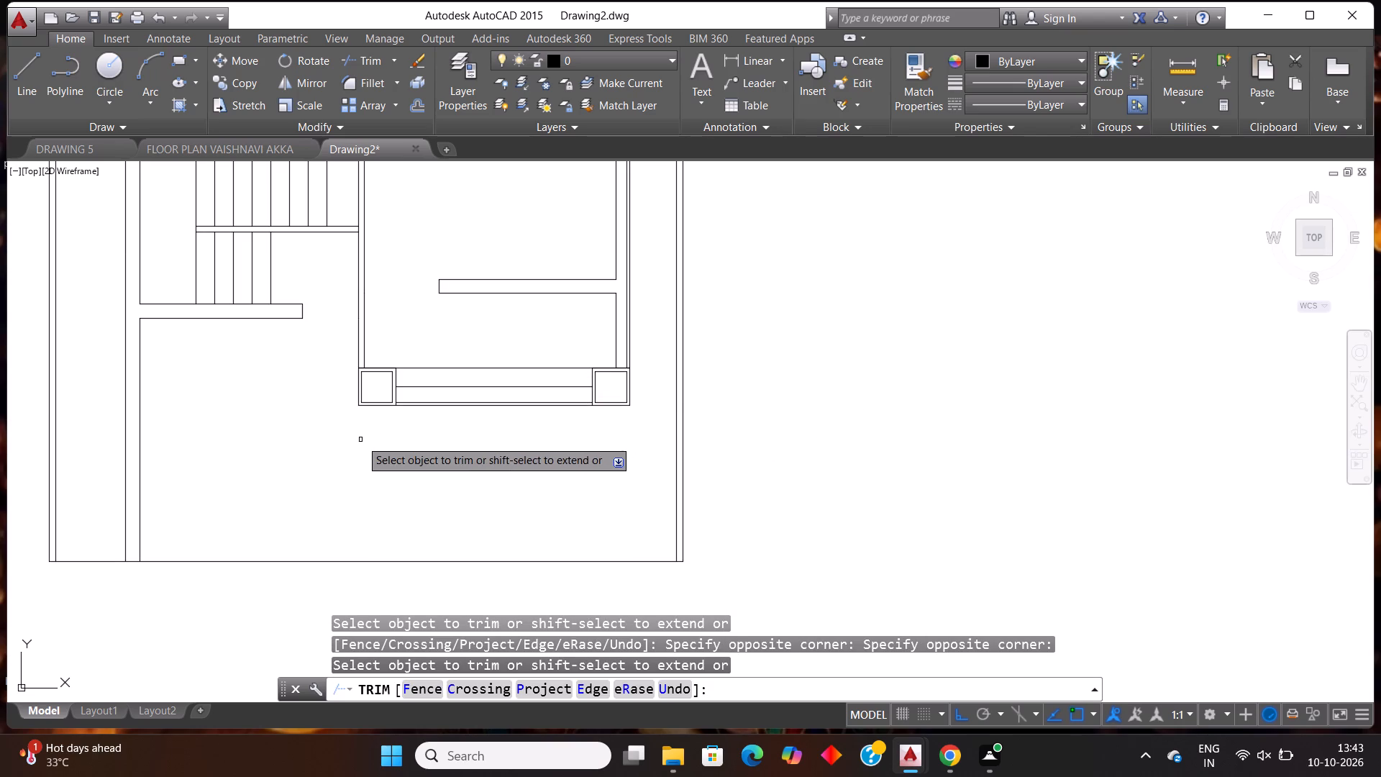
{"action": "scroll", "coordinate": [360, 440], "scroll_direction": "down", "scroll_amount": 4}
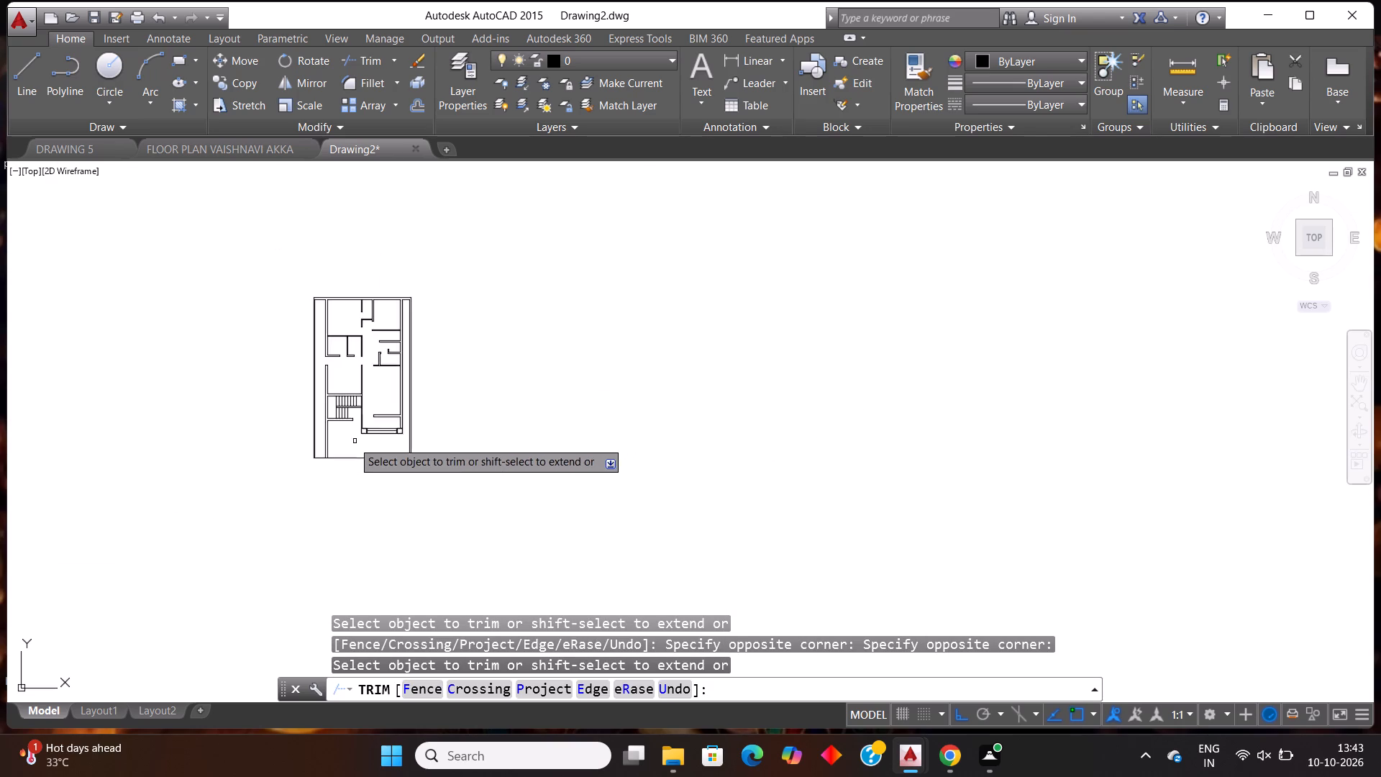
{"action": "scroll", "coordinate": [287, 412], "scroll_direction": "up", "scroll_amount": 2}
{"action": "scroll", "coordinate": [465, 367], "scroll_direction": "up", "scroll_amount": 2}
{"action": "scroll", "coordinate": [543, 463], "scroll_direction": "down", "scroll_amount": 1}
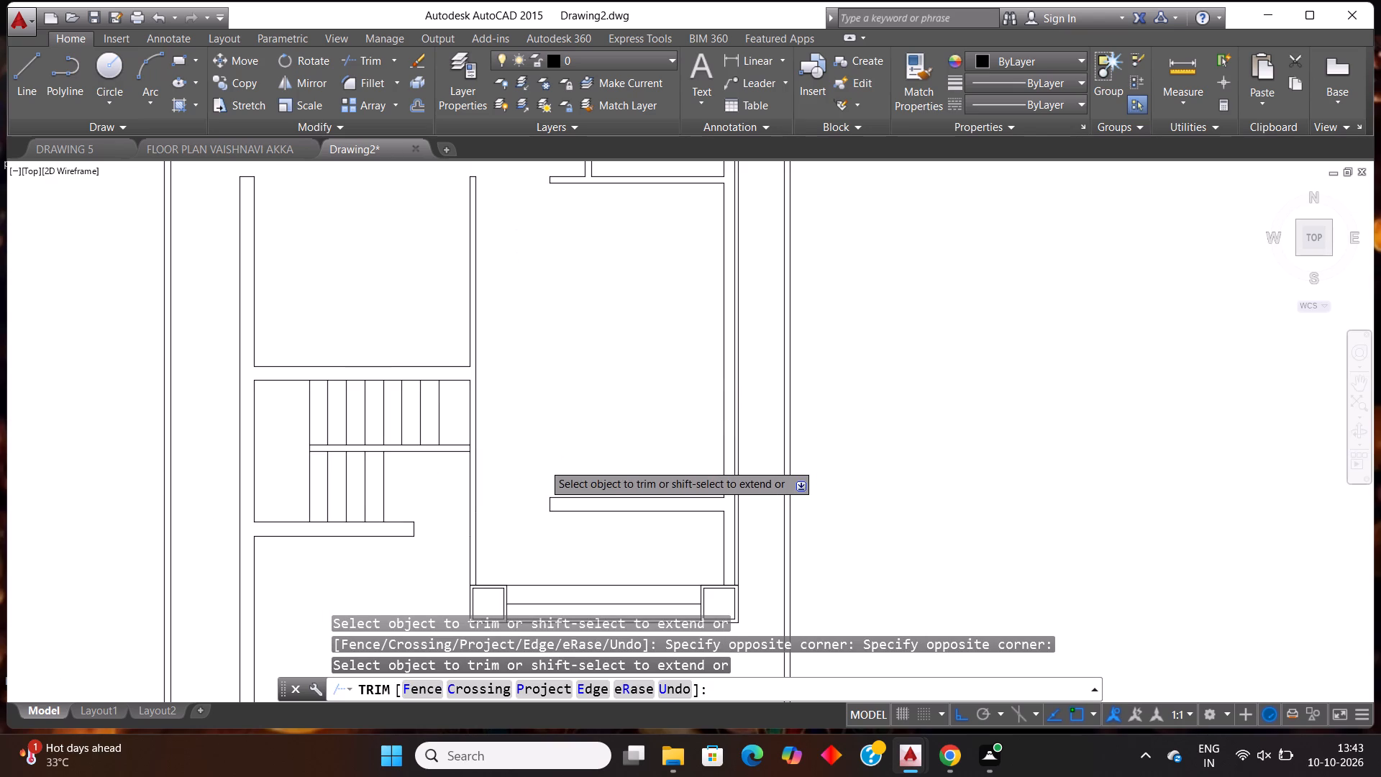
{"action": "scroll", "coordinate": [587, 529], "scroll_direction": "up", "scroll_amount": 1}
{"action": "scroll", "coordinate": [587, 529], "scroll_direction": "down", "scroll_amount": 3}
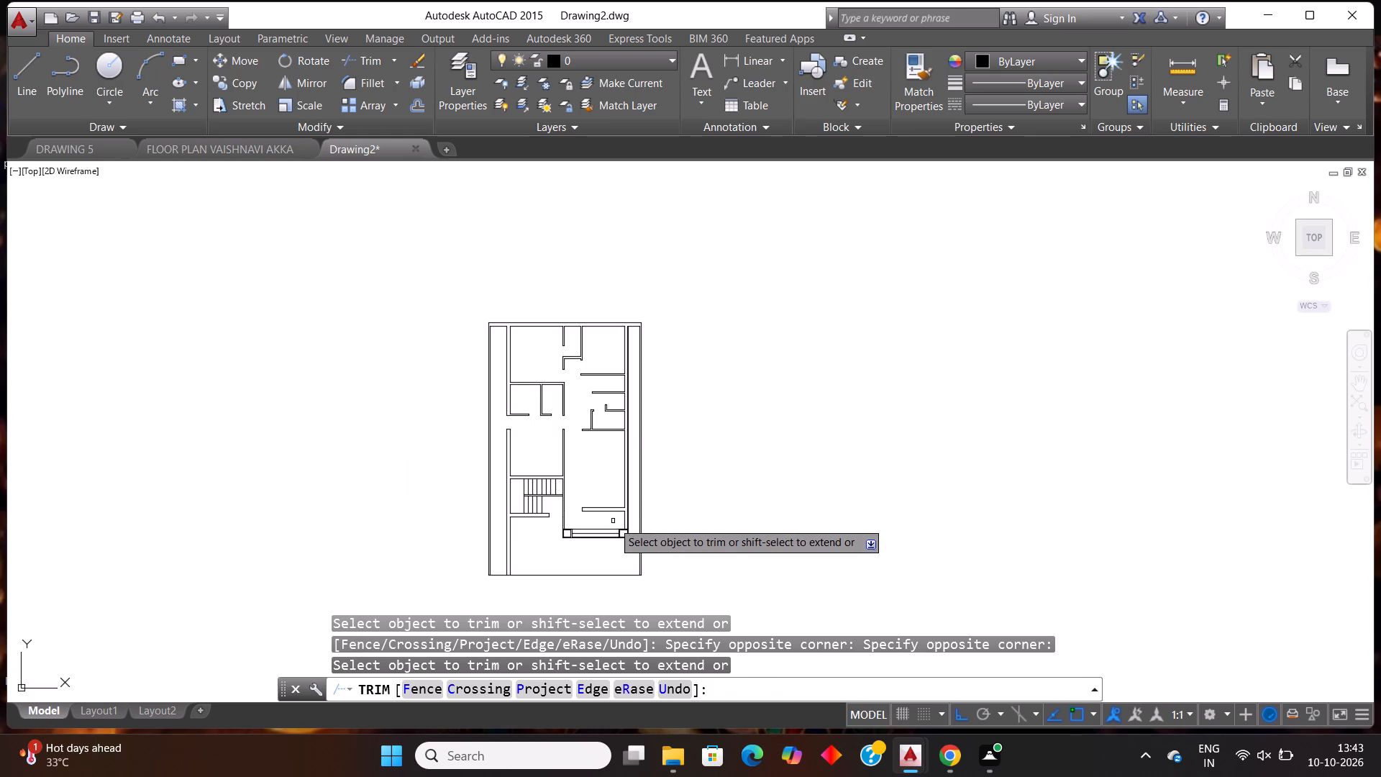
{"action": "scroll", "coordinate": [630, 525], "scroll_direction": "down", "scroll_amount": 2}
{"action": "scroll", "coordinate": [629, 526], "scroll_direction": "up", "scroll_amount": 1}
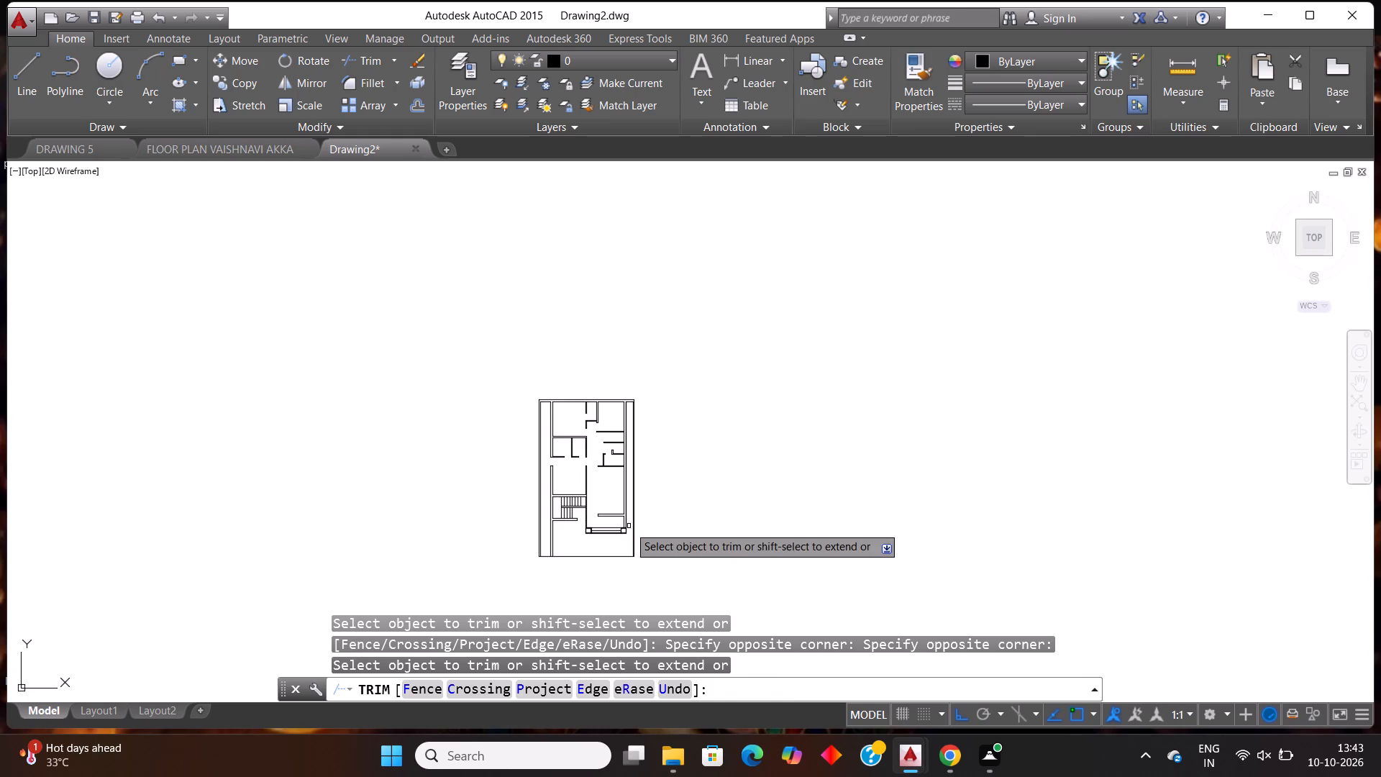
Draw diagonal lines joining the outer and inner squares at the two upper corners of the right column.
{"action": "scroll", "coordinate": [629, 526], "scroll_direction": "up", "scroll_amount": 2}
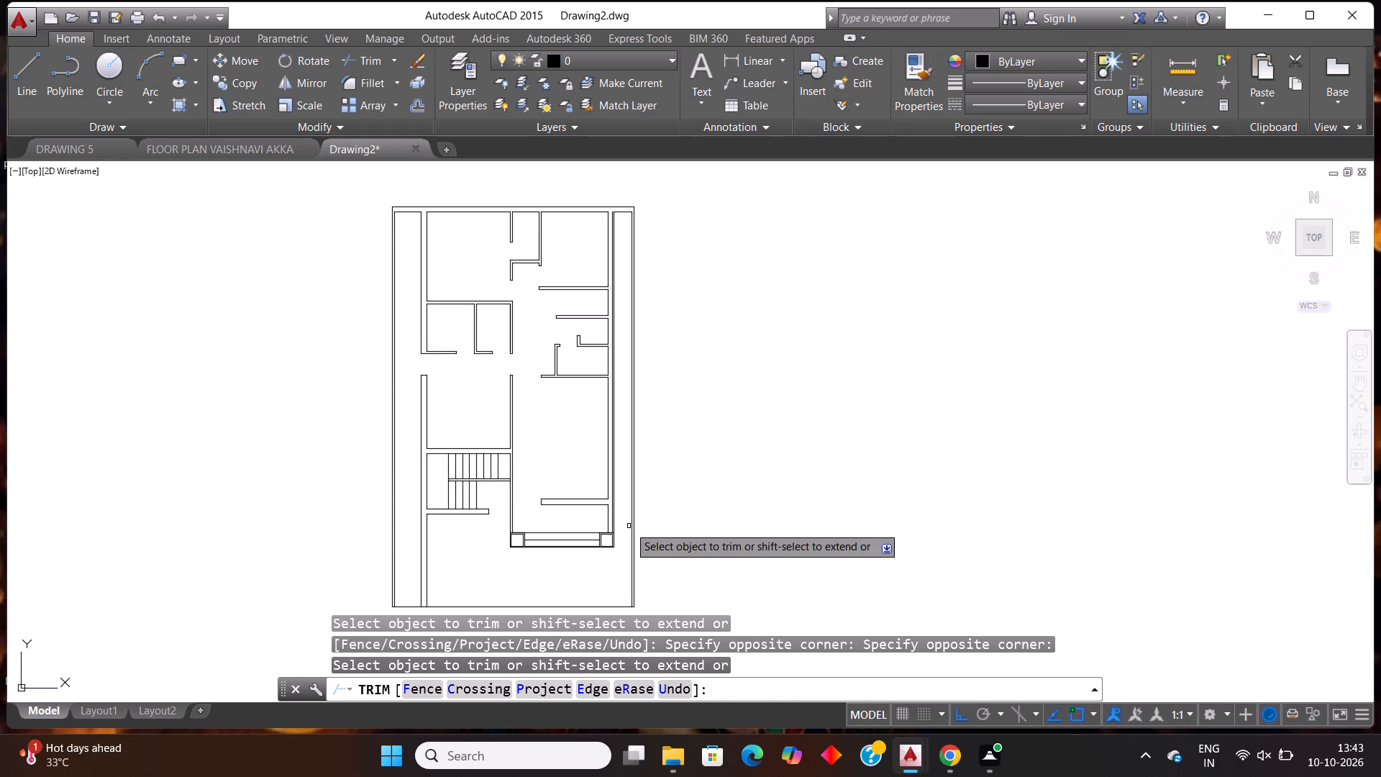
{"action": "key", "text": "Escape"}
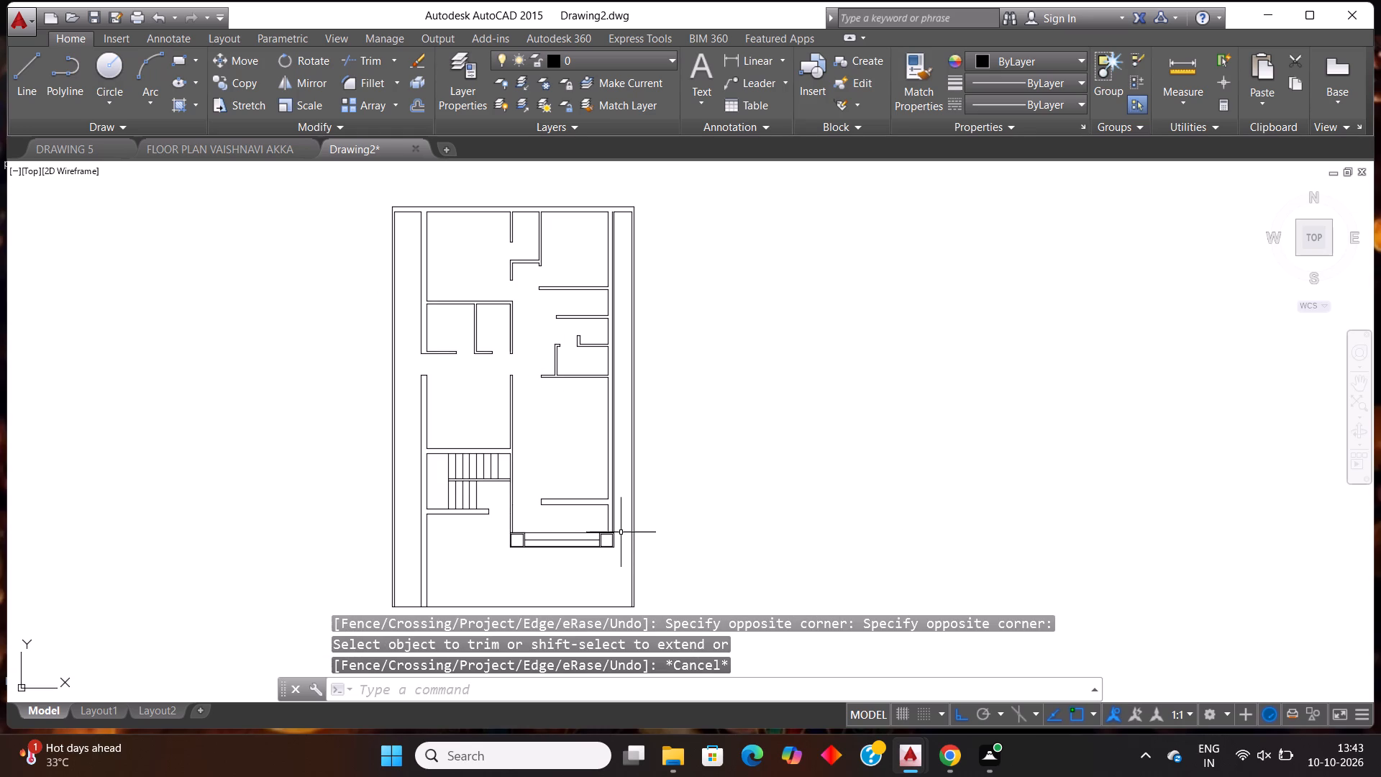
{"action": "scroll", "coordinate": [608, 565], "scroll_direction": "up", "scroll_amount": 3}
{"action": "key", "text": "l"}
{"action": "key", "text": "Return"}
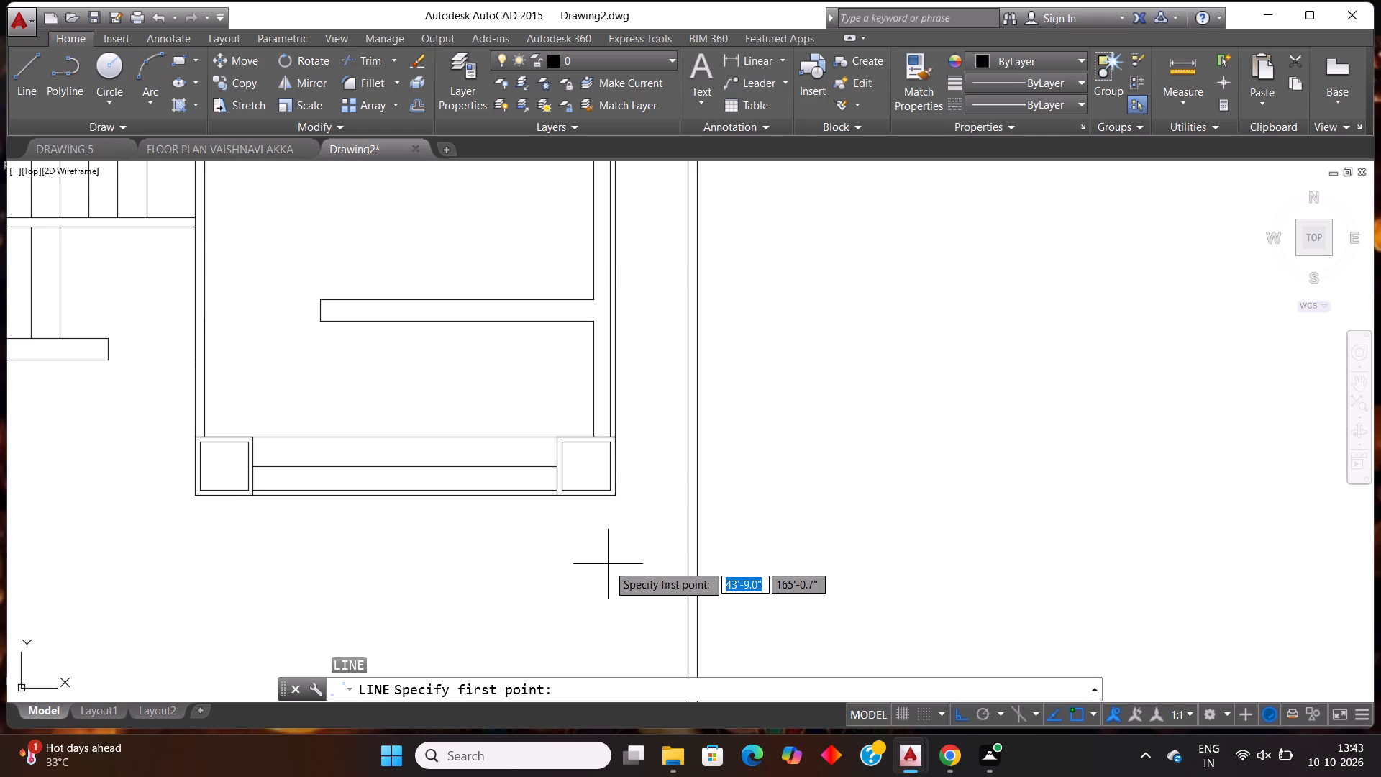
{"action": "scroll", "coordinate": [655, 447], "scroll_direction": "up", "scroll_amount": 3}
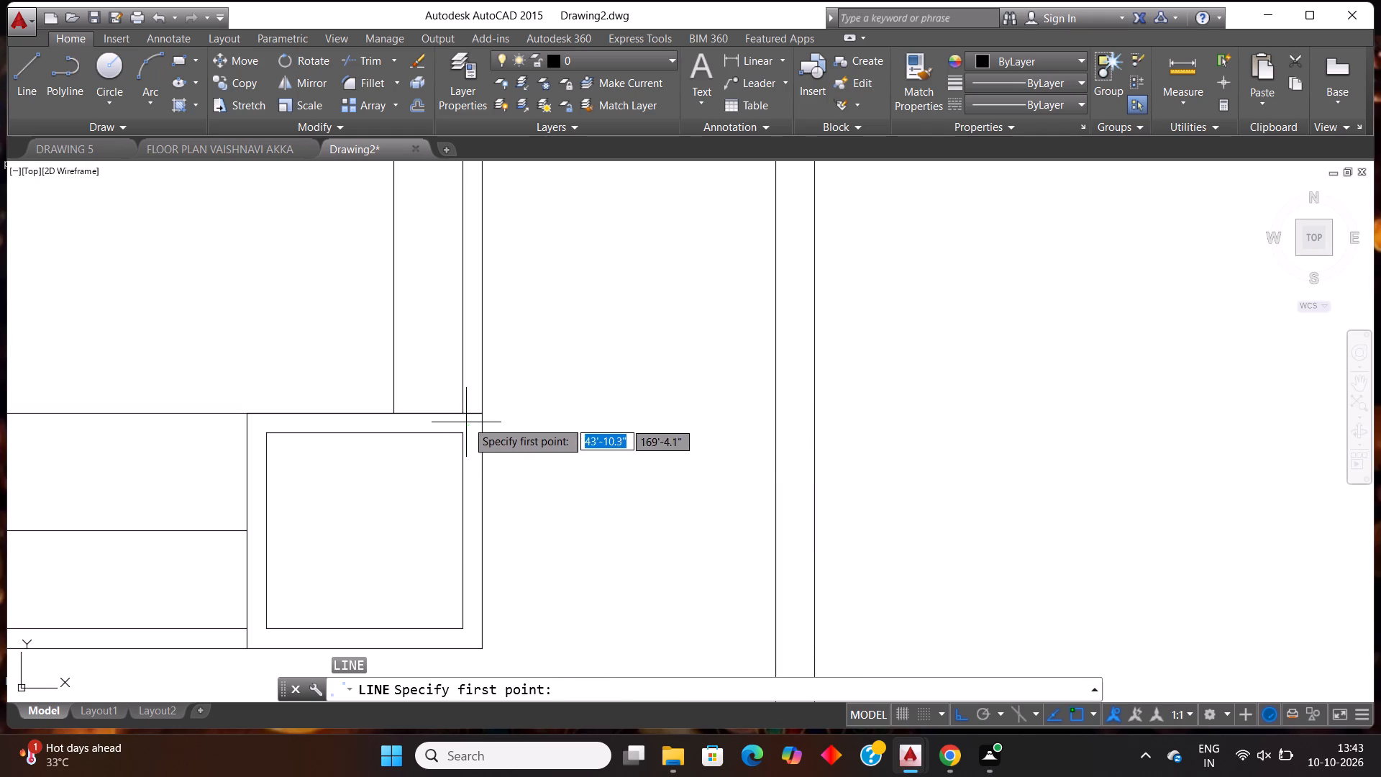
{"action": "left_click", "coordinate": [475, 413]}
{"action": "left_click", "coordinate": [464, 430]}
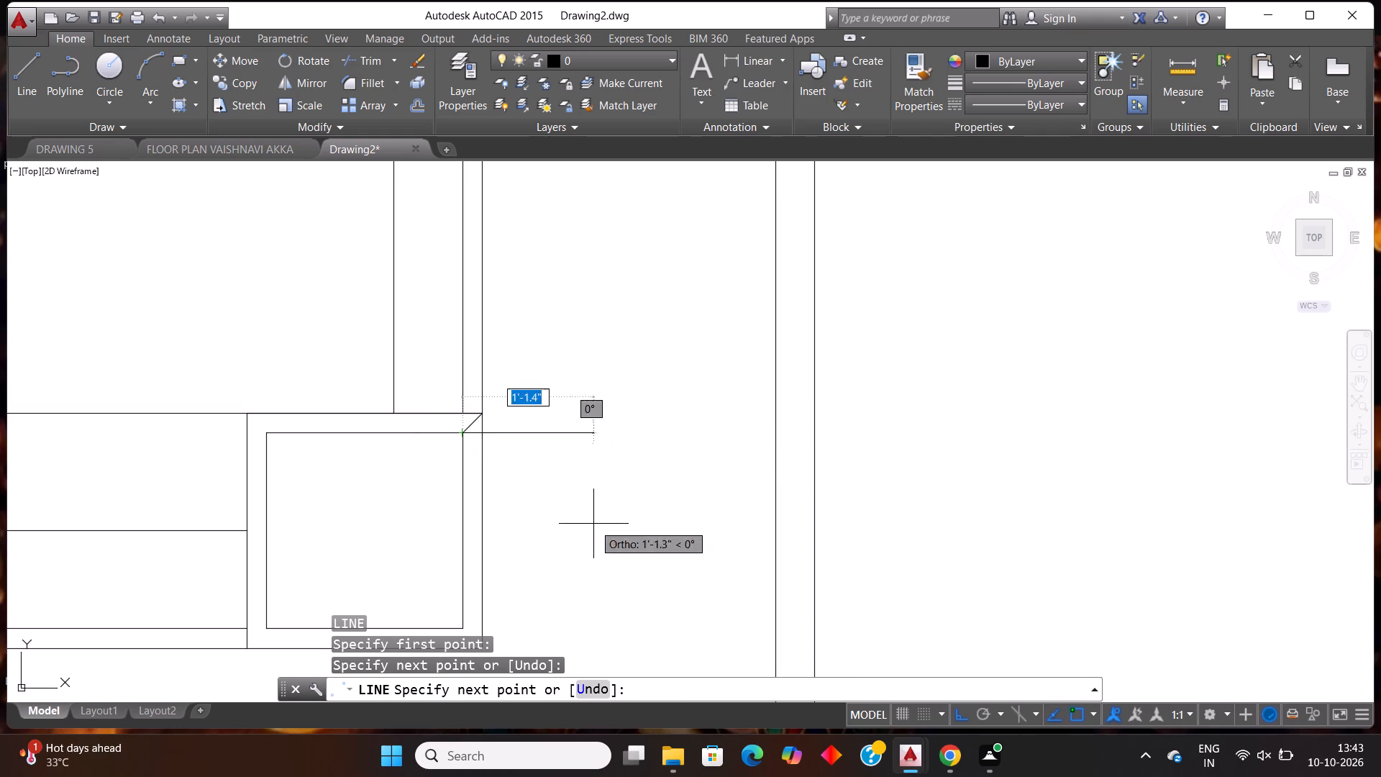
{"action": "key", "text": "Escape"}
{"action": "key", "text": "Return"}
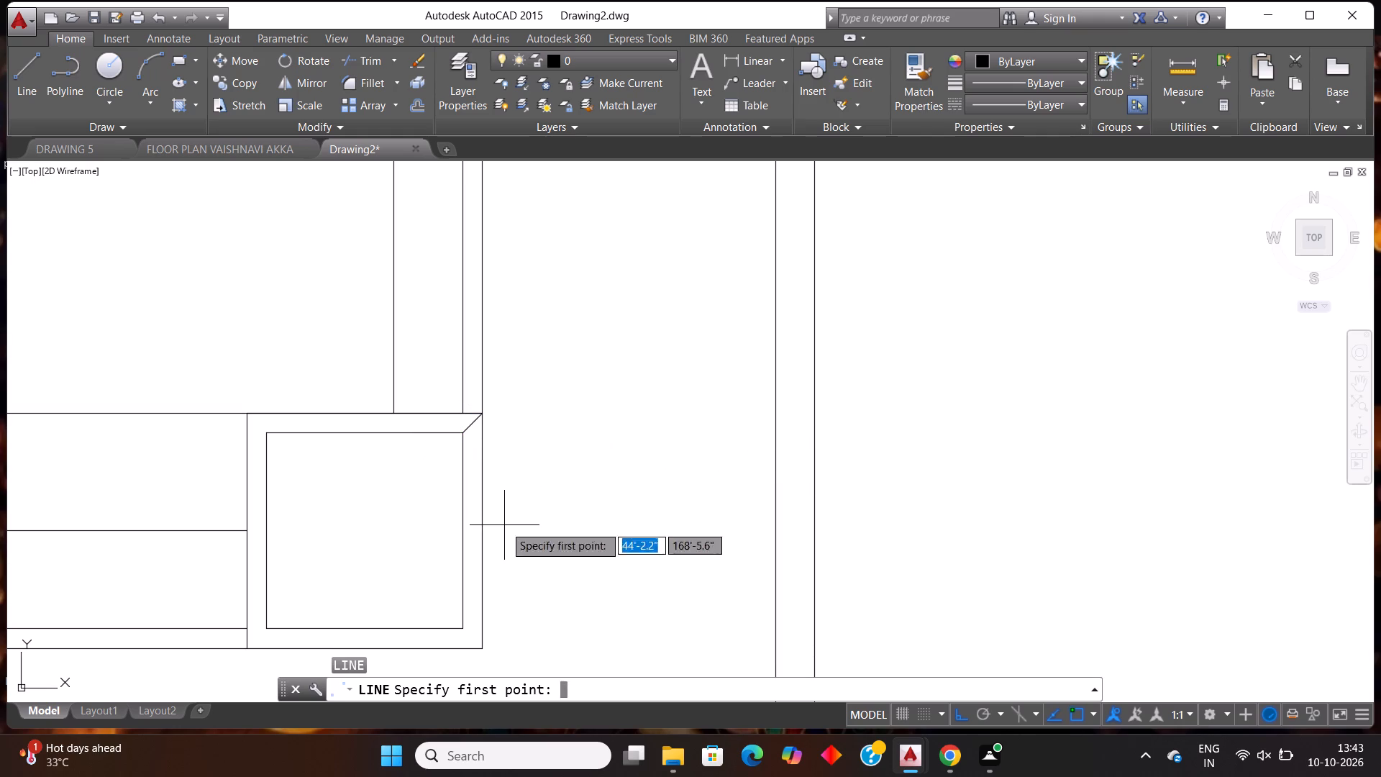
{"action": "left_click", "coordinate": [250, 410]}
{"action": "left_click", "coordinate": [263, 432]}
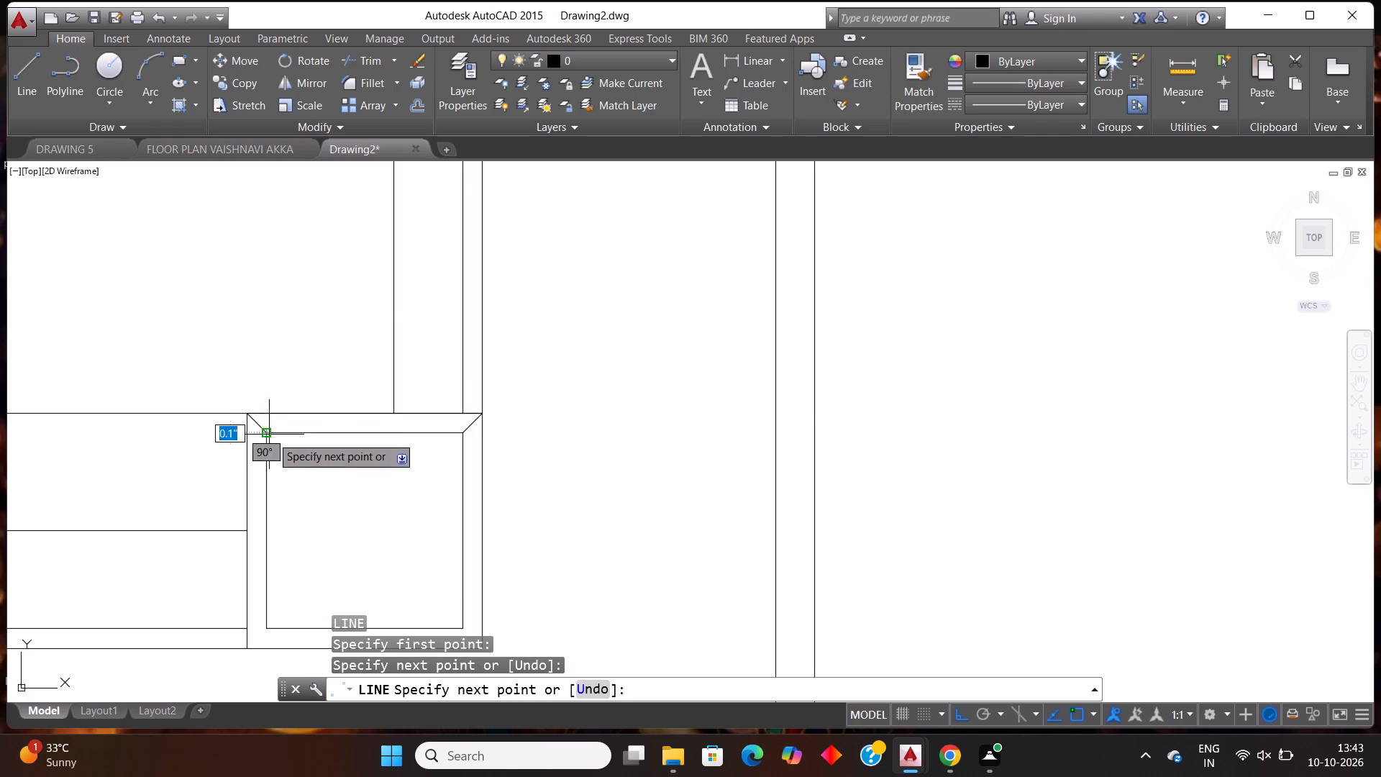
{"action": "key", "text": "Return"}
Draw diagonal lines joining the outer and inner squares at the two lower corners of the right column.
{"action": "key", "text": "Return"}
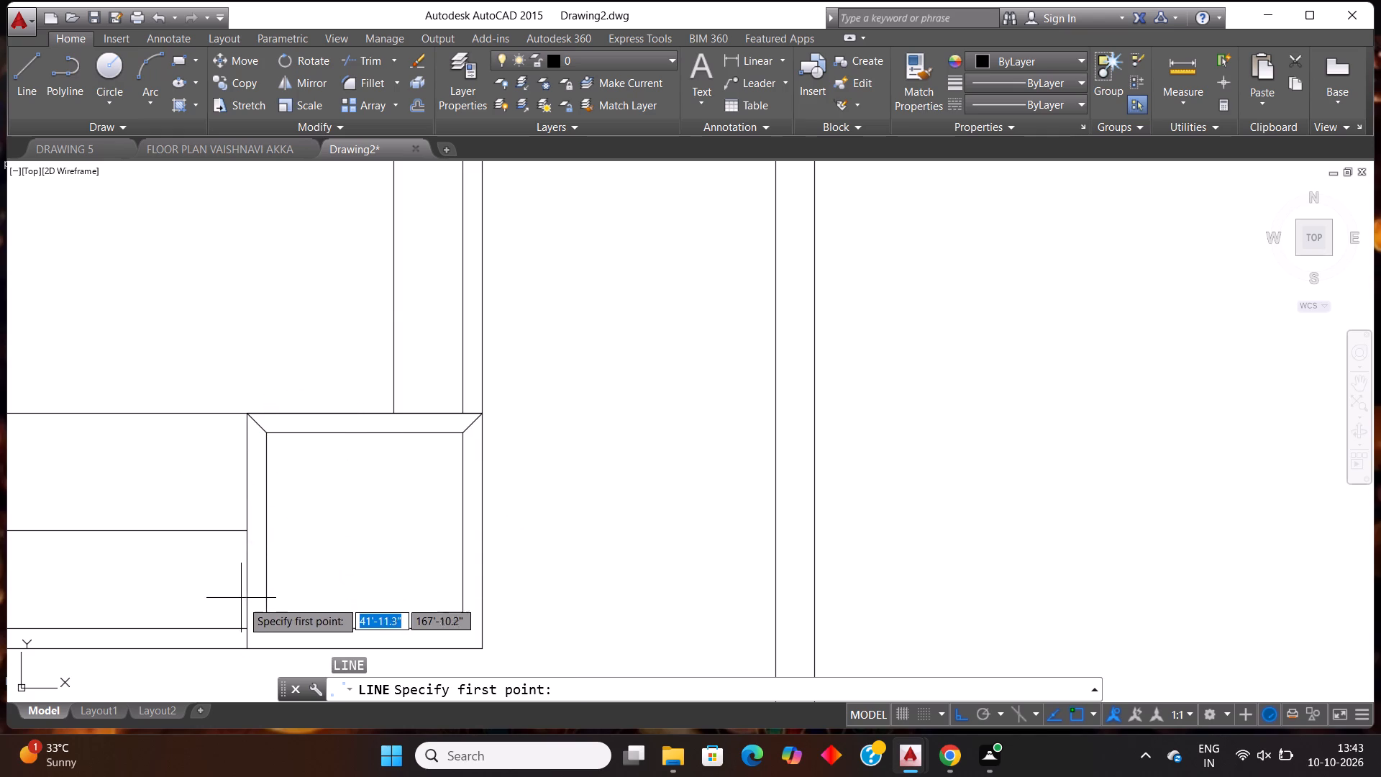
{"action": "left_click", "coordinate": [245, 646]}
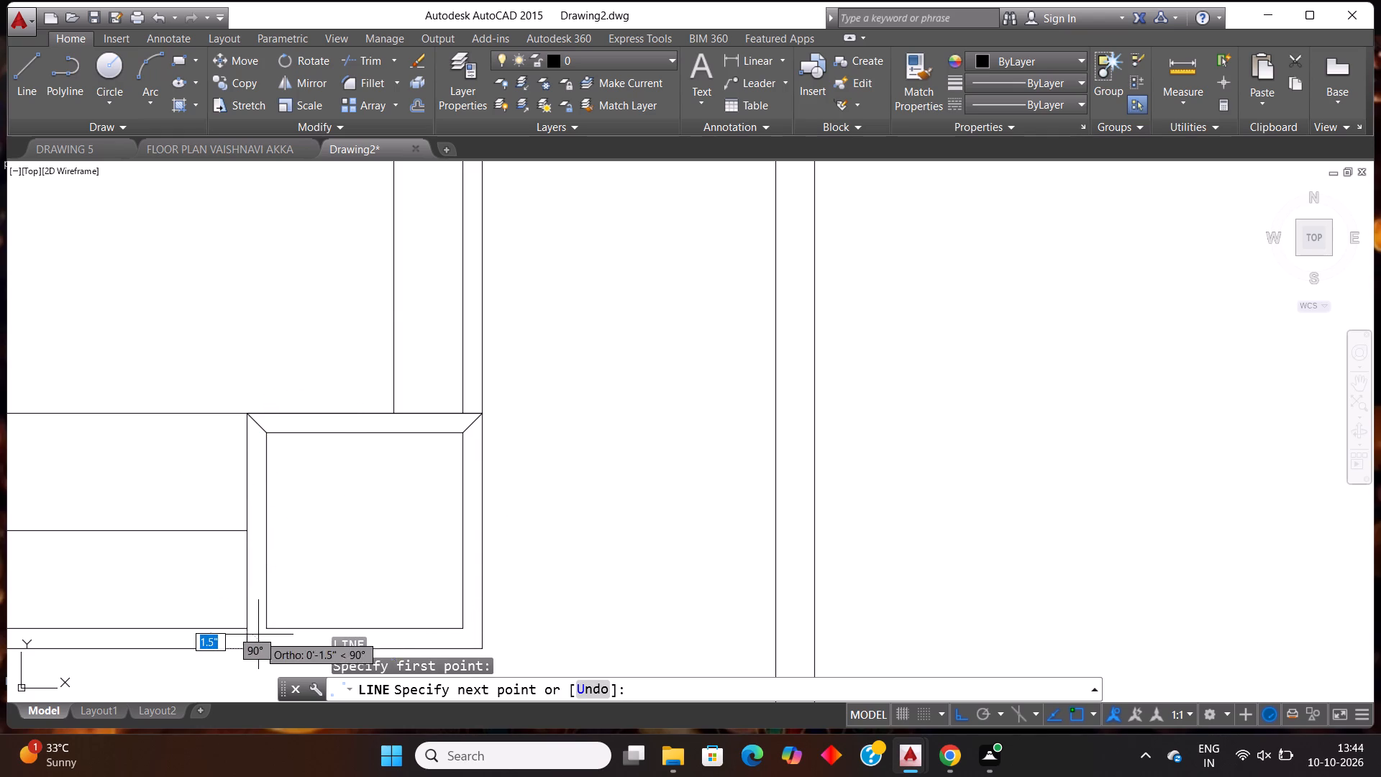
{"action": "left_click", "coordinate": [269, 620]}
{"action": "key", "text": "Return"}
{"action": "key", "text": "Return"}
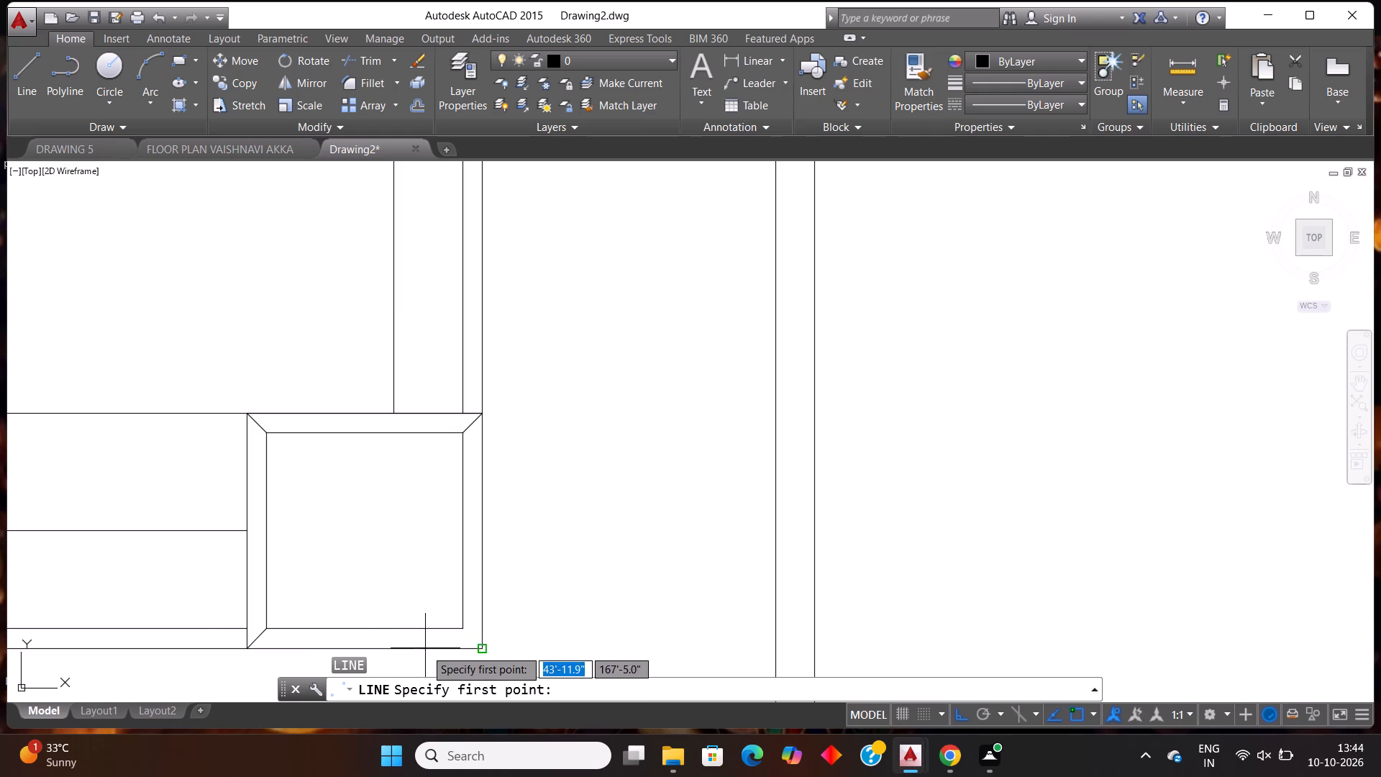
{"action": "left_click", "coordinate": [479, 647]}
{"action": "left_click", "coordinate": [455, 623]}
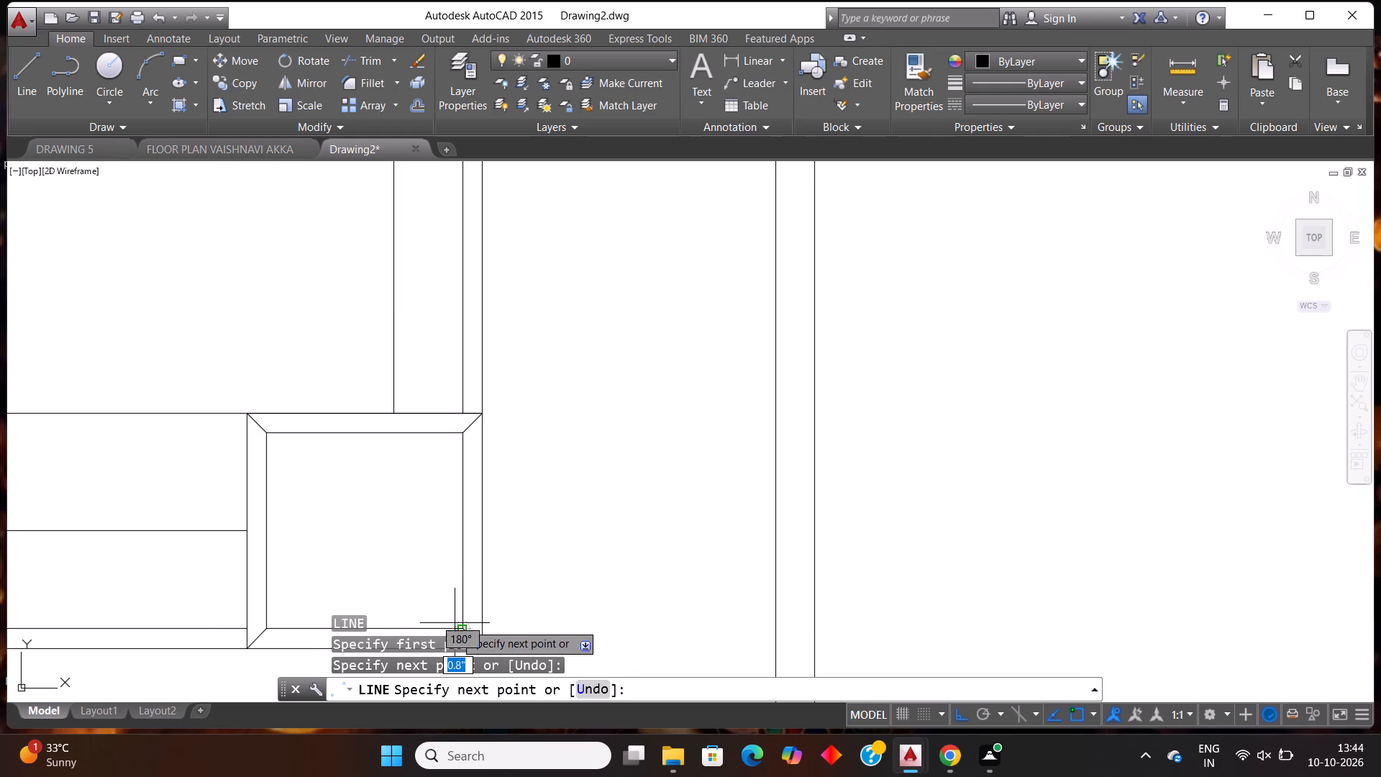
{"action": "key", "text": "Return"}
Draw diagonal lines joining the outer and inner squares at the two upper corners of the left column.
{"action": "key", "text": "Return"}
{"action": "scroll", "coordinate": [469, 569], "scroll_direction": "down", "scroll_amount": 2}
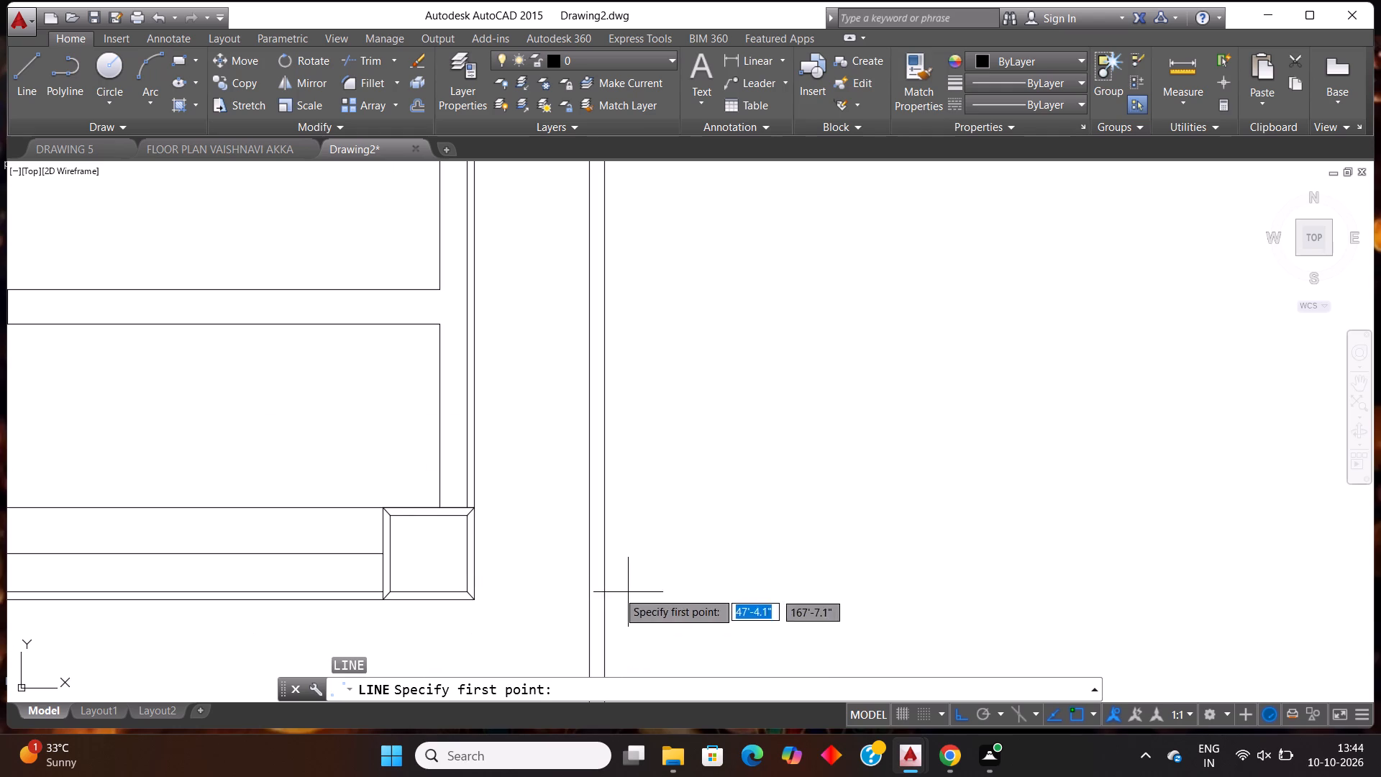
{"action": "scroll", "coordinate": [383, 531], "scroll_direction": "down", "scroll_amount": 1}
{"action": "scroll", "coordinate": [542, 556], "scroll_direction": "down", "scroll_amount": 2}
{"action": "scroll", "coordinate": [328, 540], "scroll_direction": "up", "scroll_amount": 6}
{"action": "left_click", "coordinate": [253, 442]}
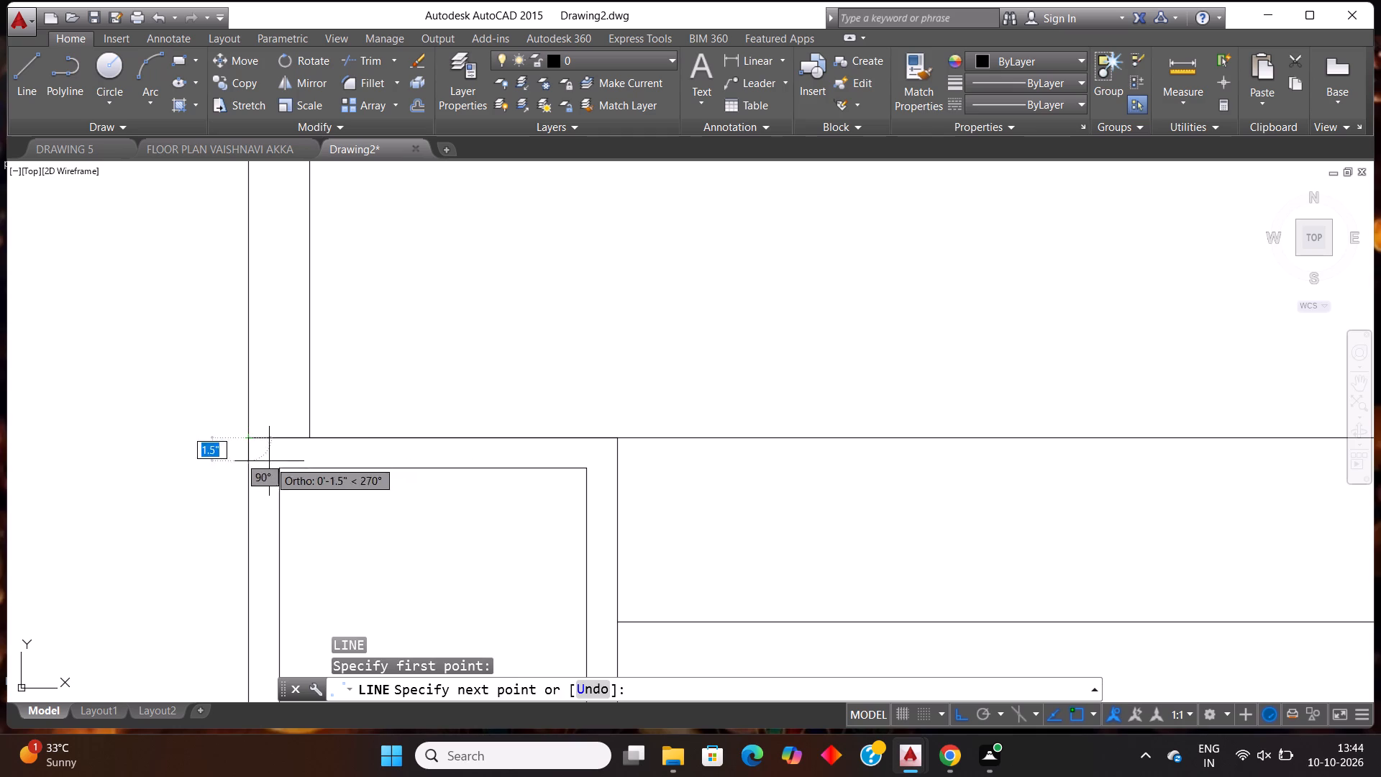
{"action": "left_click", "coordinate": [277, 472]}
{"action": "key", "text": "Return"}
{"action": "key", "text": "Return"}
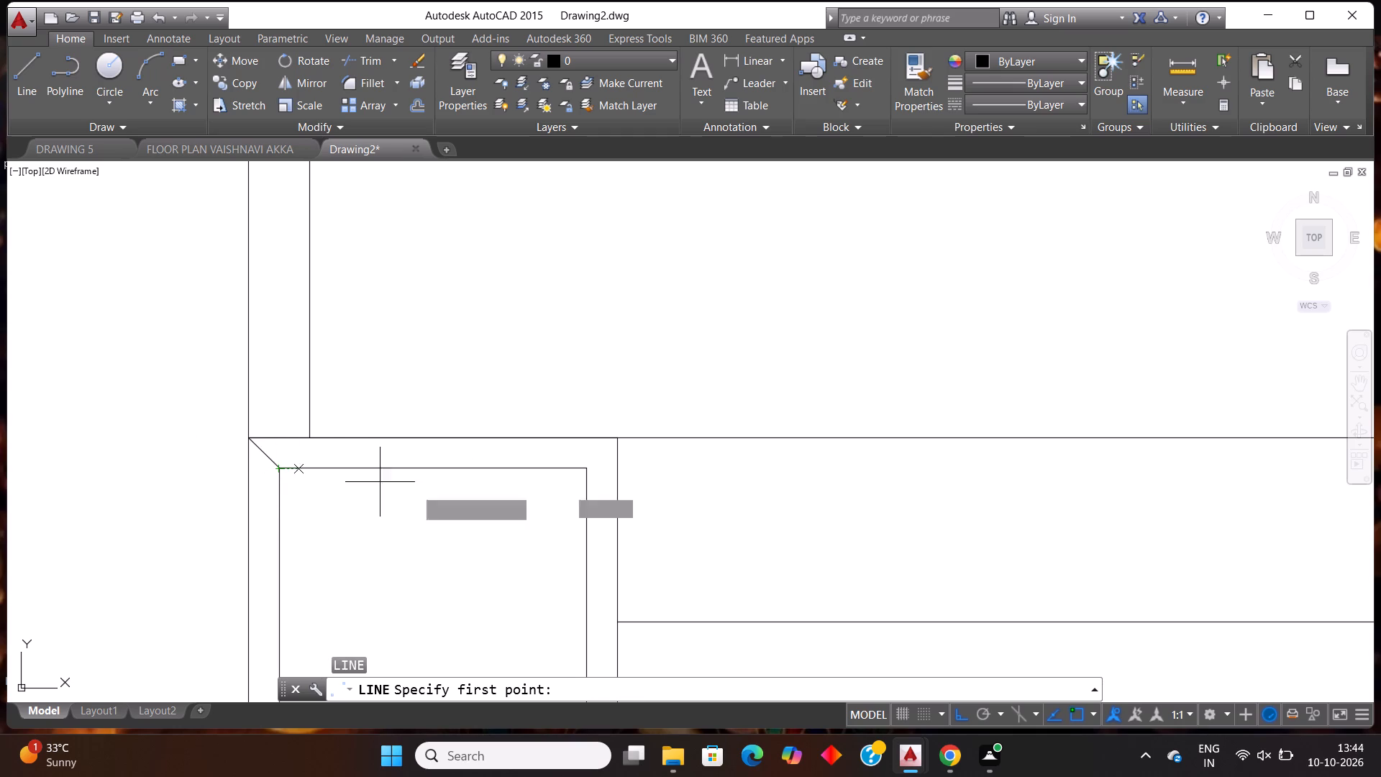
{"action": "left_click", "coordinate": [621, 444]}
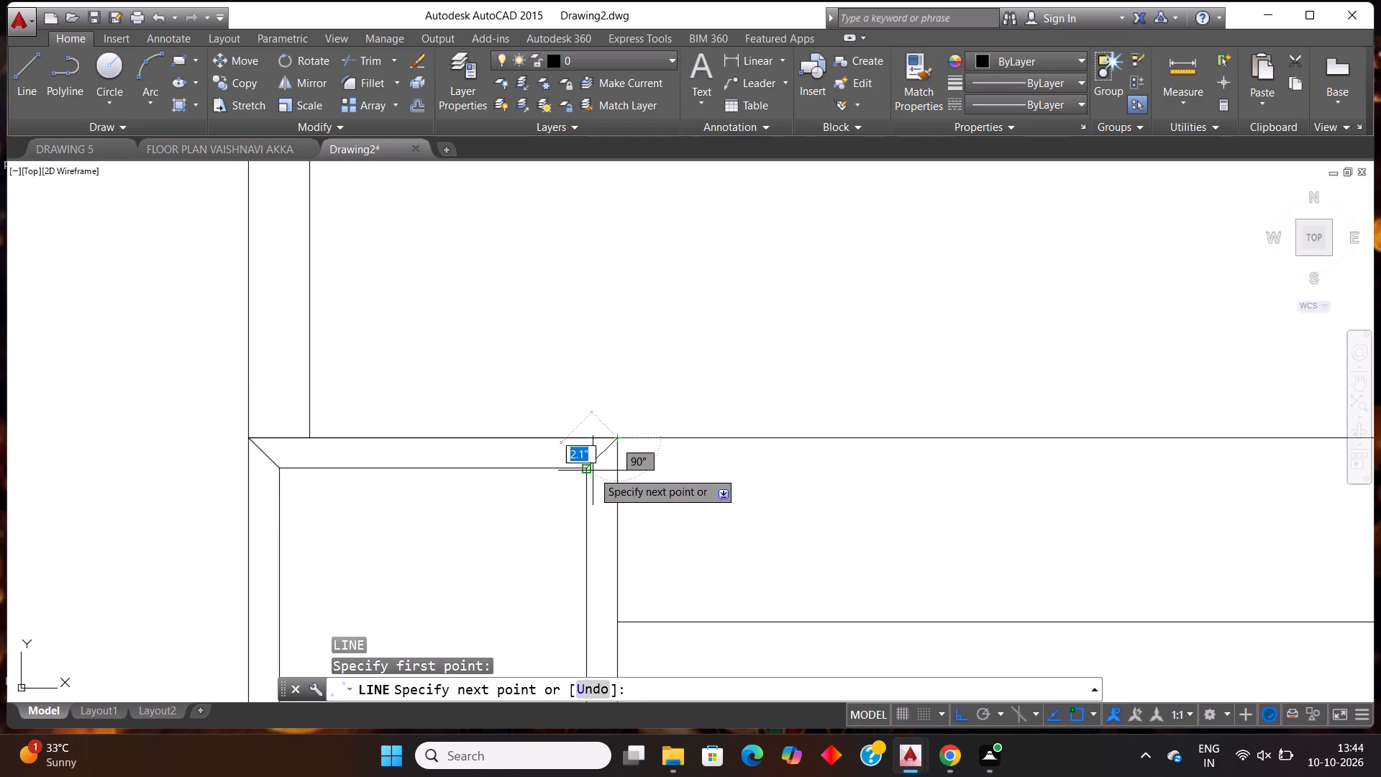
{"action": "double_click", "coordinate": [592, 471]}
{"action": "key", "text": "Return"}
Draw diagonal lines joining the outer and inner squares at the two lower corners of the left column.
{"action": "scroll", "coordinate": [546, 509], "scroll_direction": "down", "scroll_amount": 2}
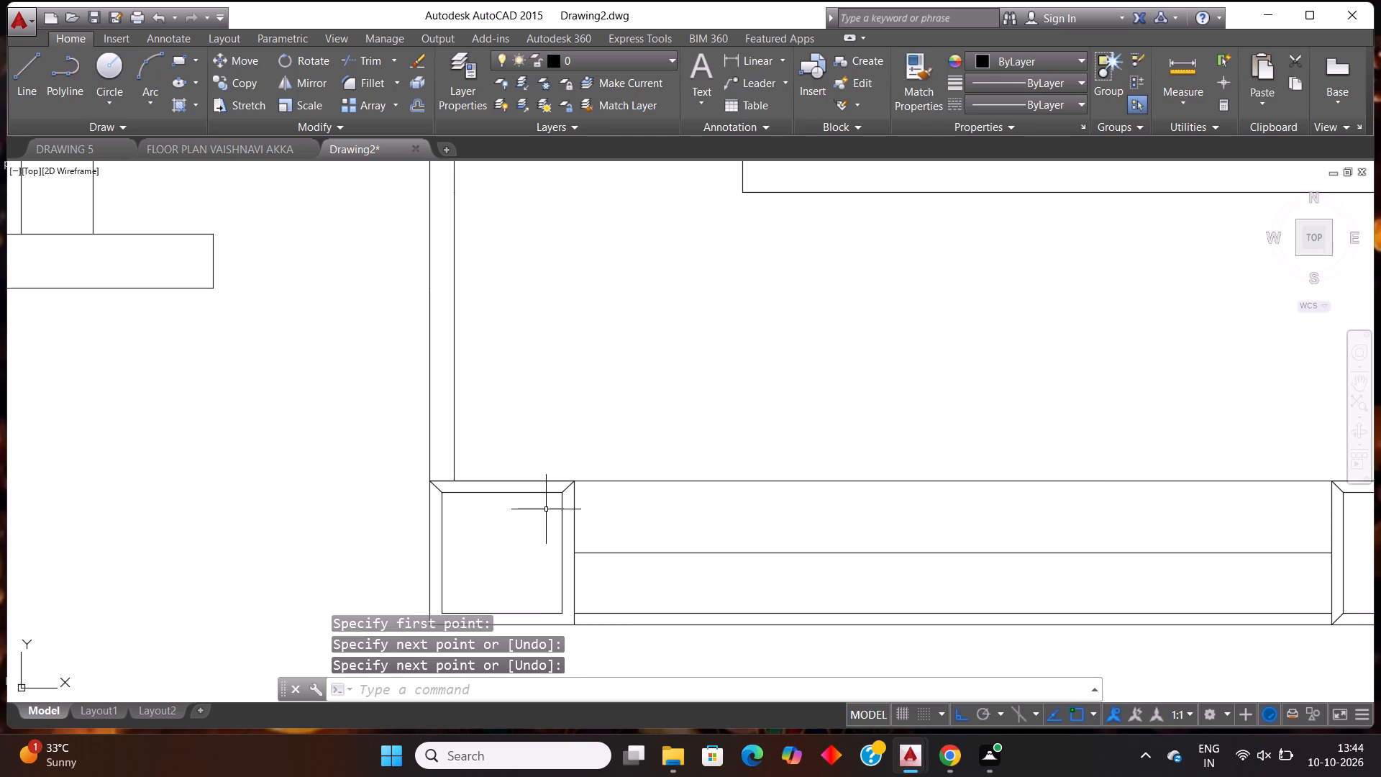
{"action": "scroll", "coordinate": [547, 509], "scroll_direction": "down", "scroll_amount": 1}
{"action": "scroll", "coordinate": [536, 545], "scroll_direction": "up", "scroll_amount": 1}
{"action": "key", "text": "l"}
{"action": "key", "text": "Return"}
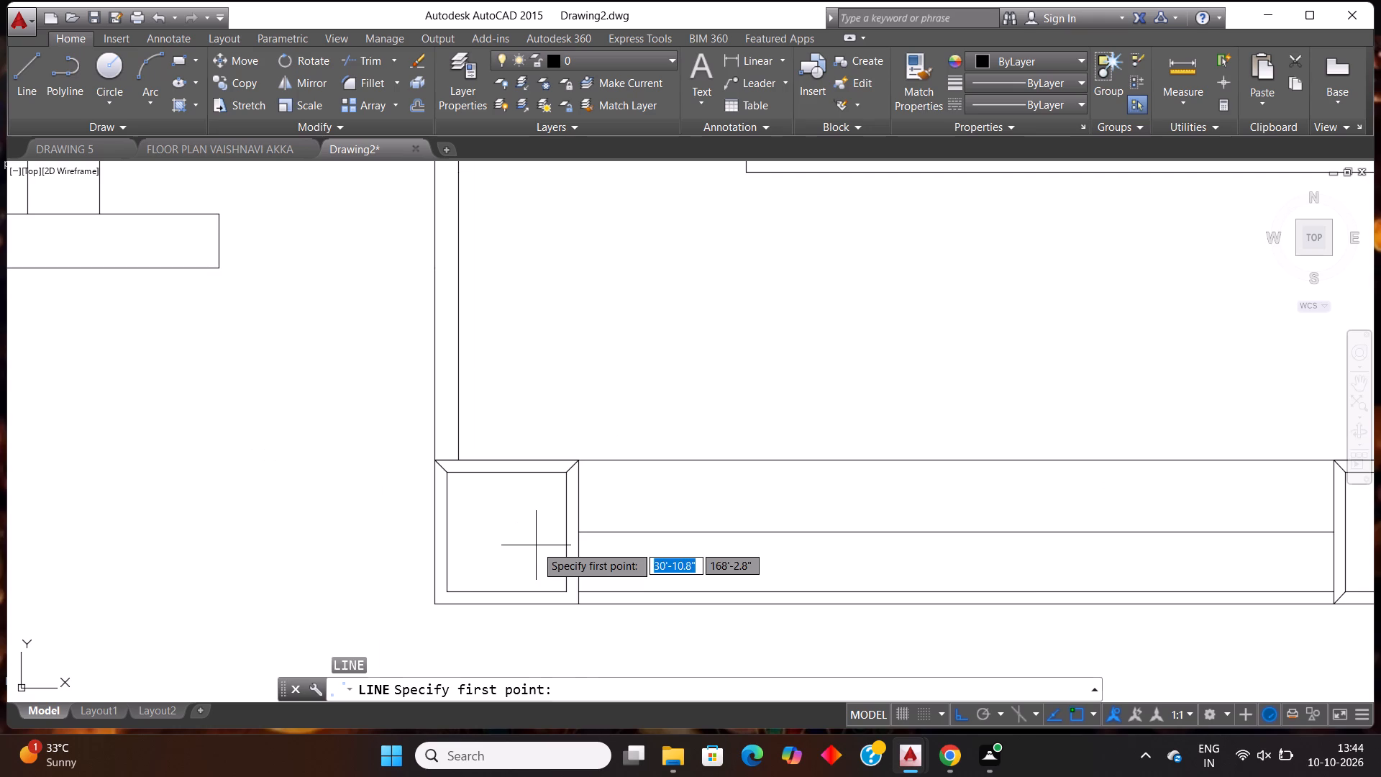
{"action": "scroll", "coordinate": [536, 545], "scroll_direction": "down", "scroll_amount": 1}
{"action": "scroll", "coordinate": [506, 587], "scroll_direction": "up", "scroll_amount": 2}
{"action": "left_click", "coordinate": [412, 575]}
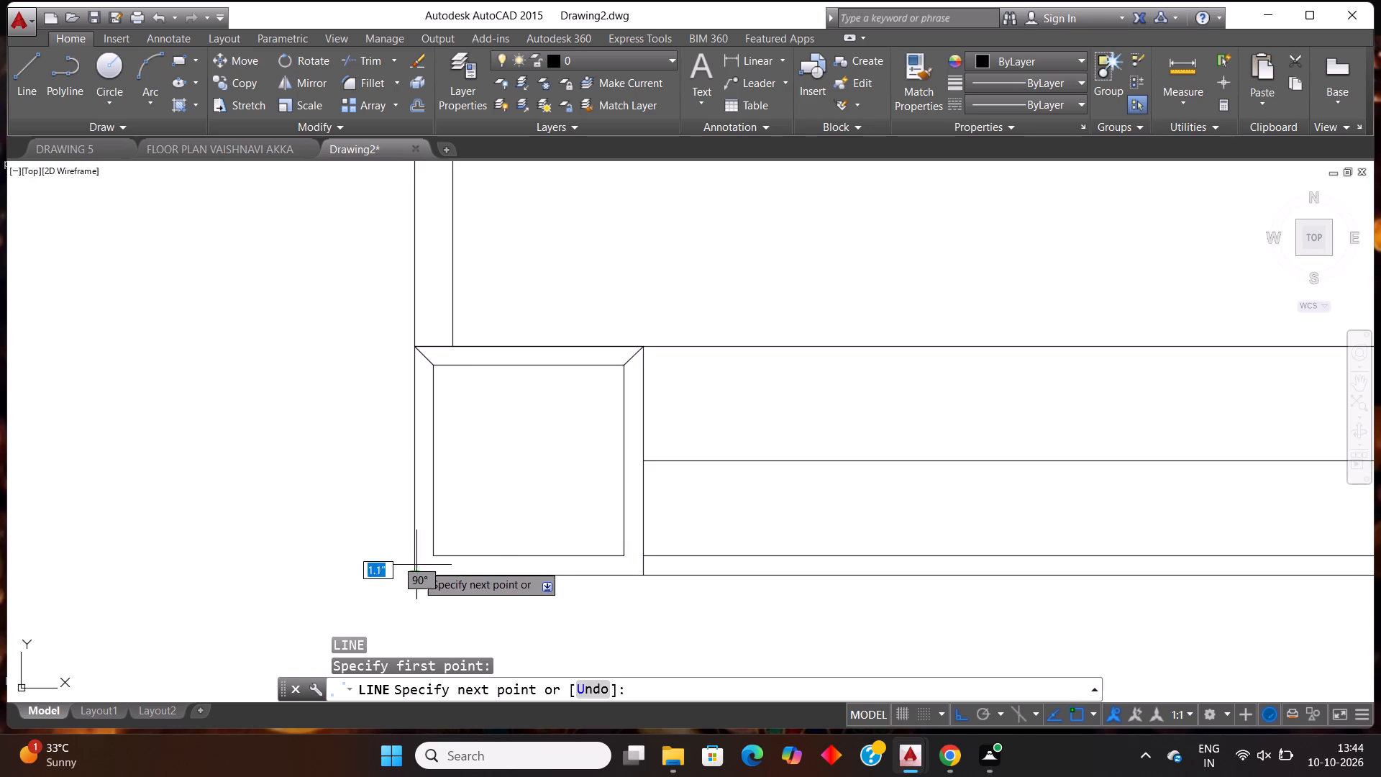
{"action": "double_click", "coordinate": [434, 550]}
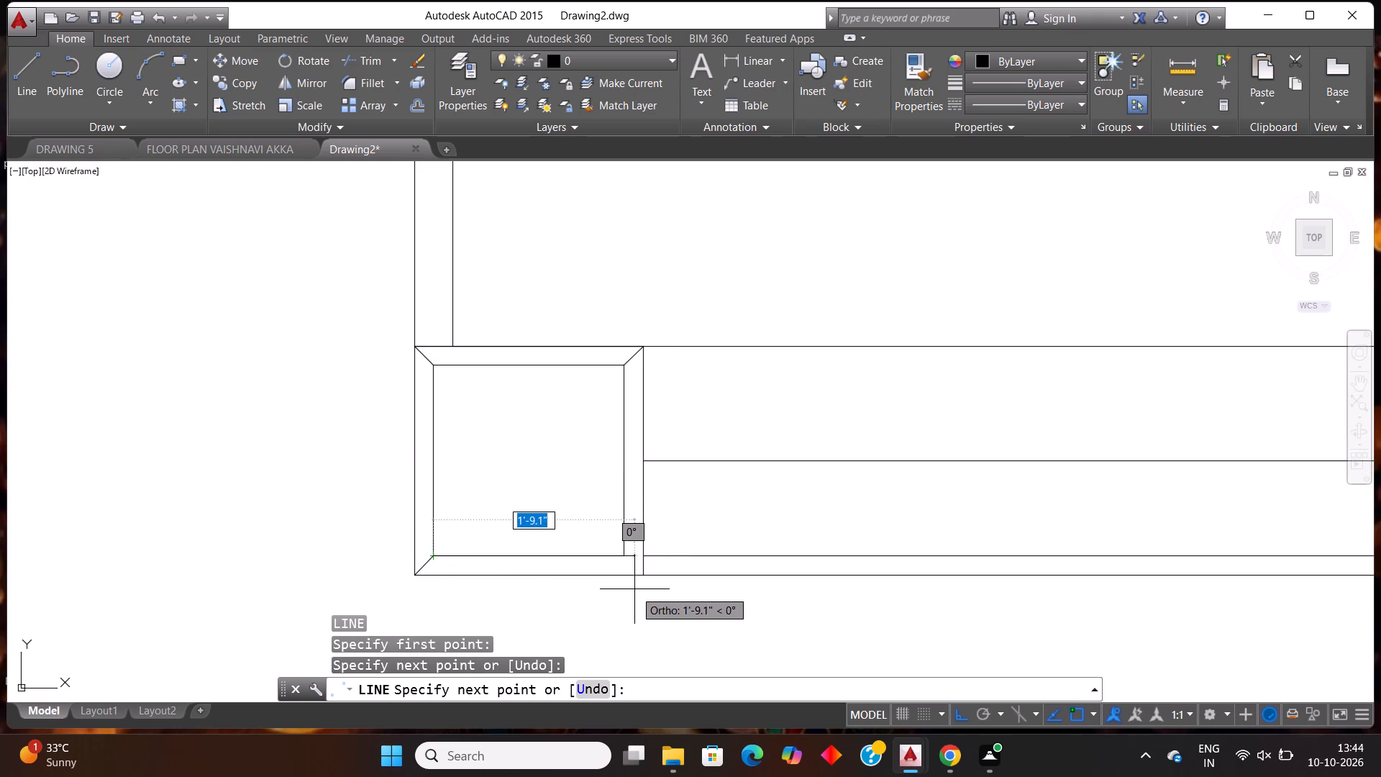
{"action": "key", "text": "Return"}
{"action": "key", "text": "Return"}
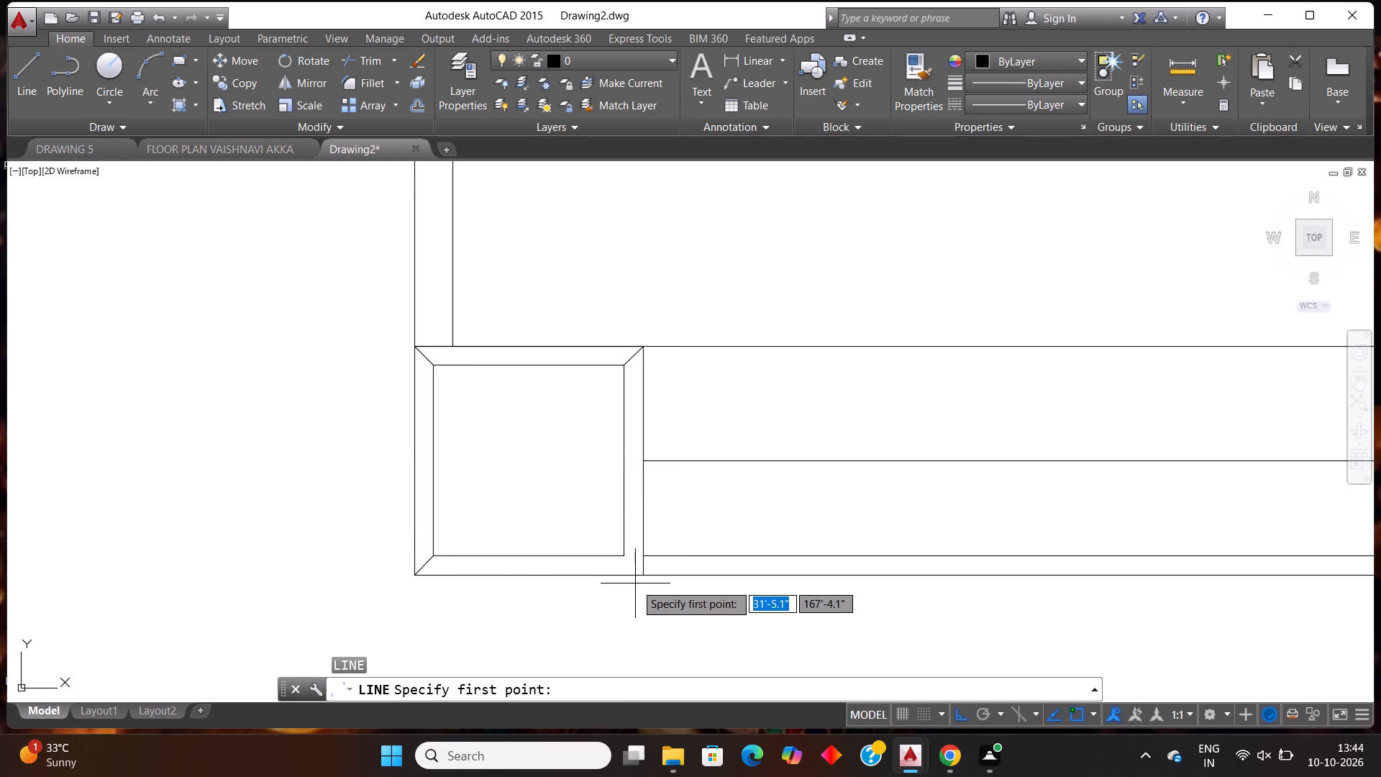
{"action": "left_click", "coordinate": [642, 578]}
{"action": "double_click", "coordinate": [615, 557]}
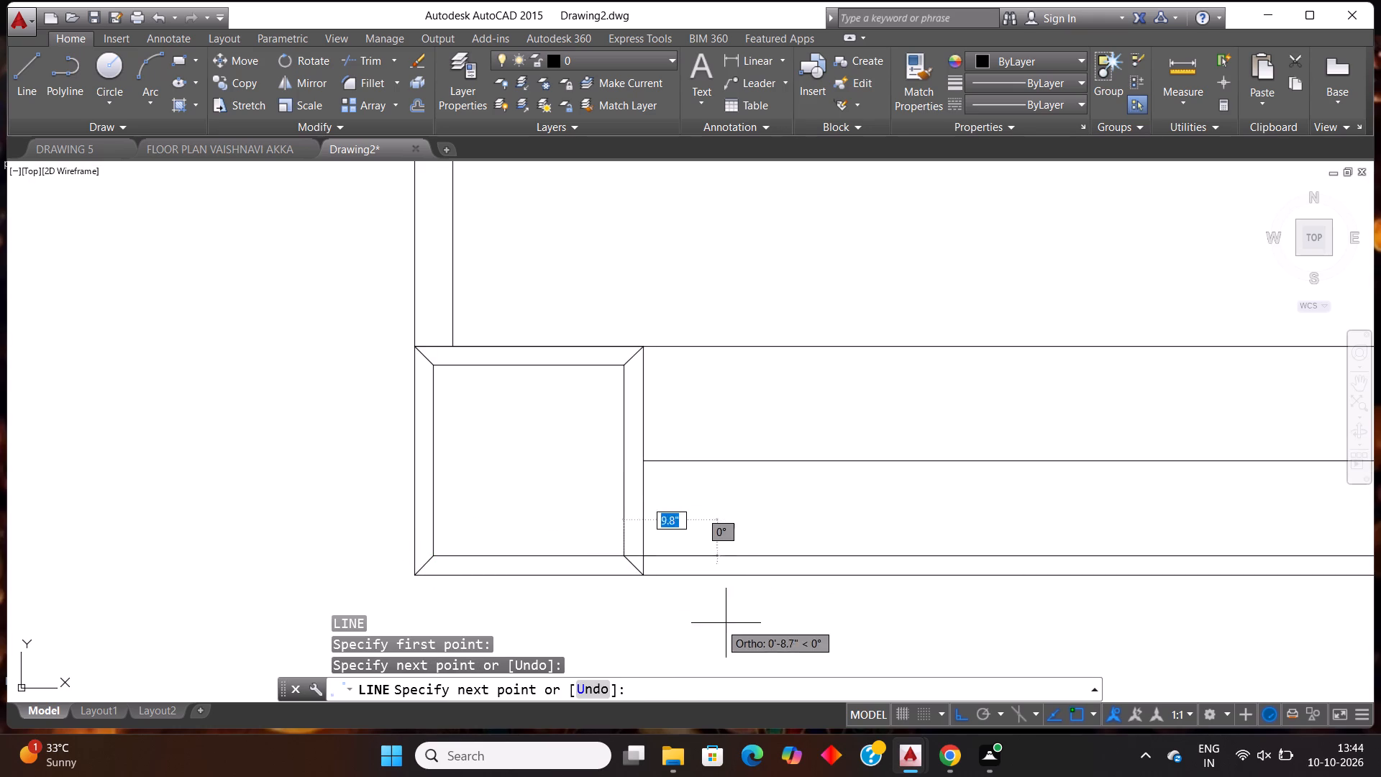
{"action": "key", "text": "Return"}
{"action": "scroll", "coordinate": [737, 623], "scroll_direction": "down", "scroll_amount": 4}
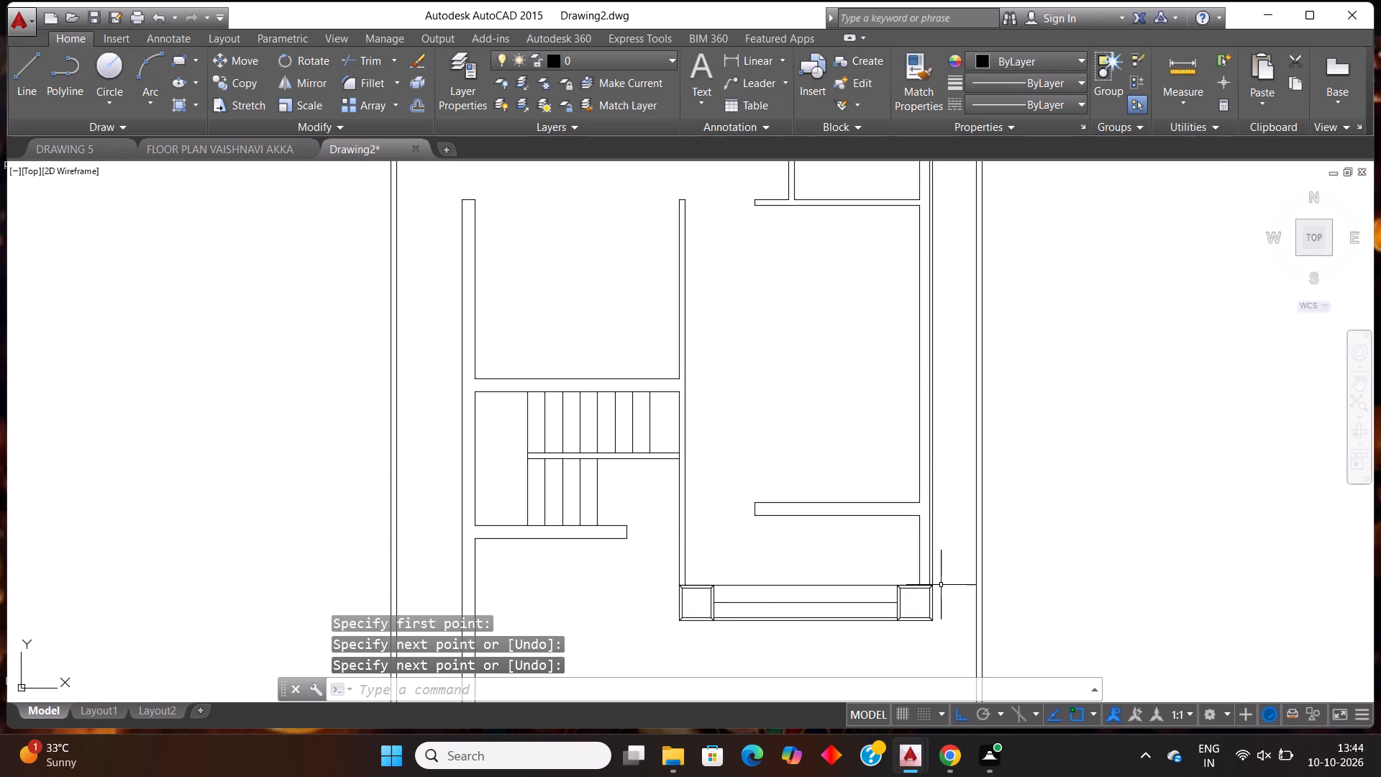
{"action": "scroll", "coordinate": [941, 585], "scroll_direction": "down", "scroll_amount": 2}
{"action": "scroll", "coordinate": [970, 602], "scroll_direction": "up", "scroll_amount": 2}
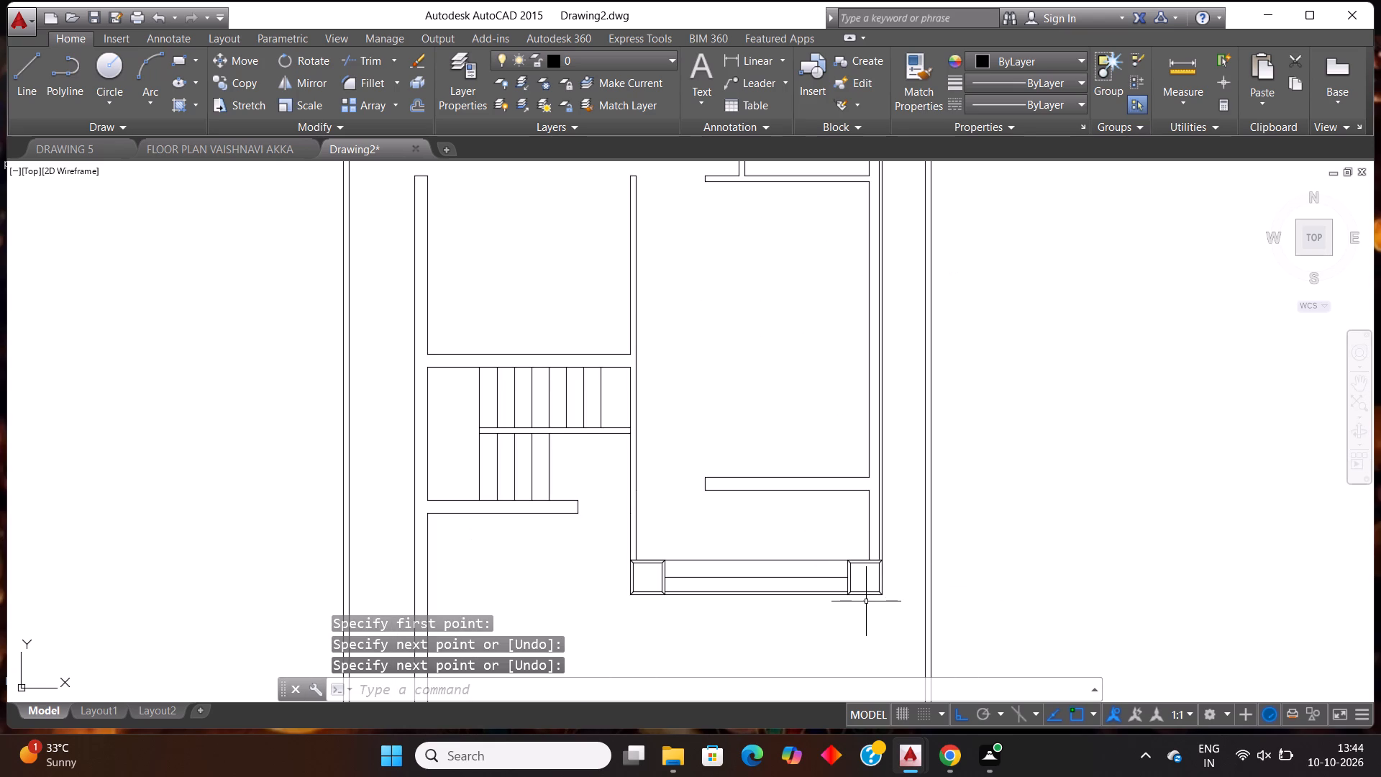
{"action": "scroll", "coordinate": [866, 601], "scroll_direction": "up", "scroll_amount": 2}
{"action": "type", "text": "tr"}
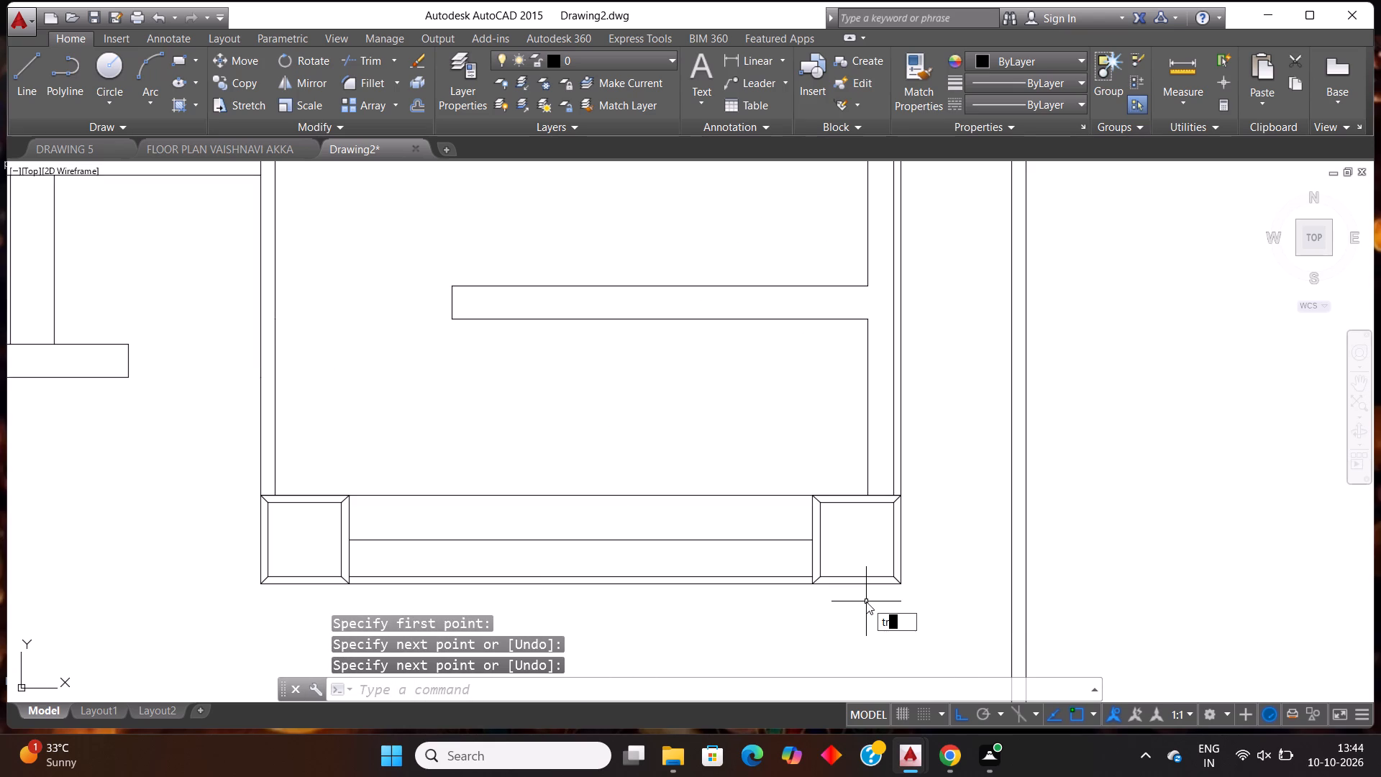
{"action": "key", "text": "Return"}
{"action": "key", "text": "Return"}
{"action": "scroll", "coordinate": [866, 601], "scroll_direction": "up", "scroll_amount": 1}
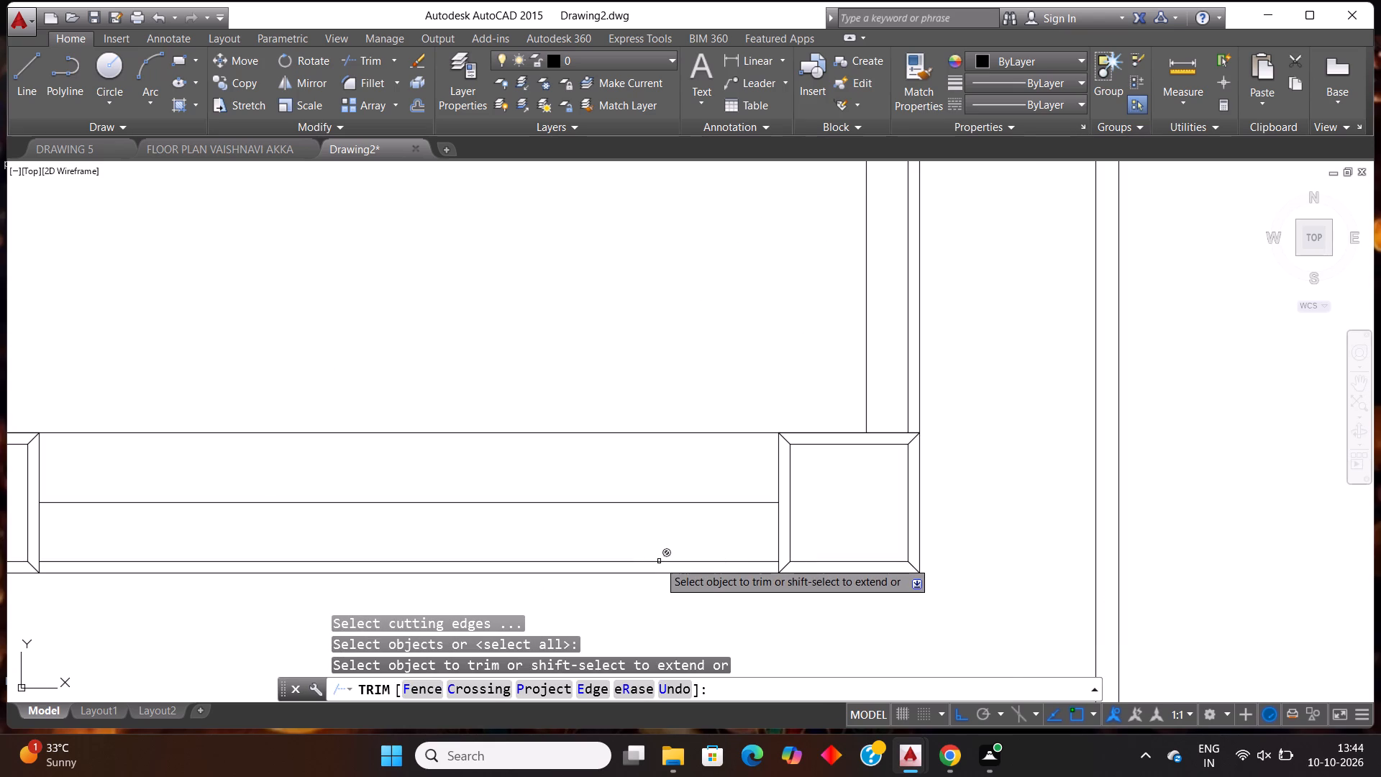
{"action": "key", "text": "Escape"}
Delete the offset line just above the bottom front line between the two corner columns.
{"action": "left_click", "coordinate": [659, 561]}
{"action": "key", "text": "Delete"}
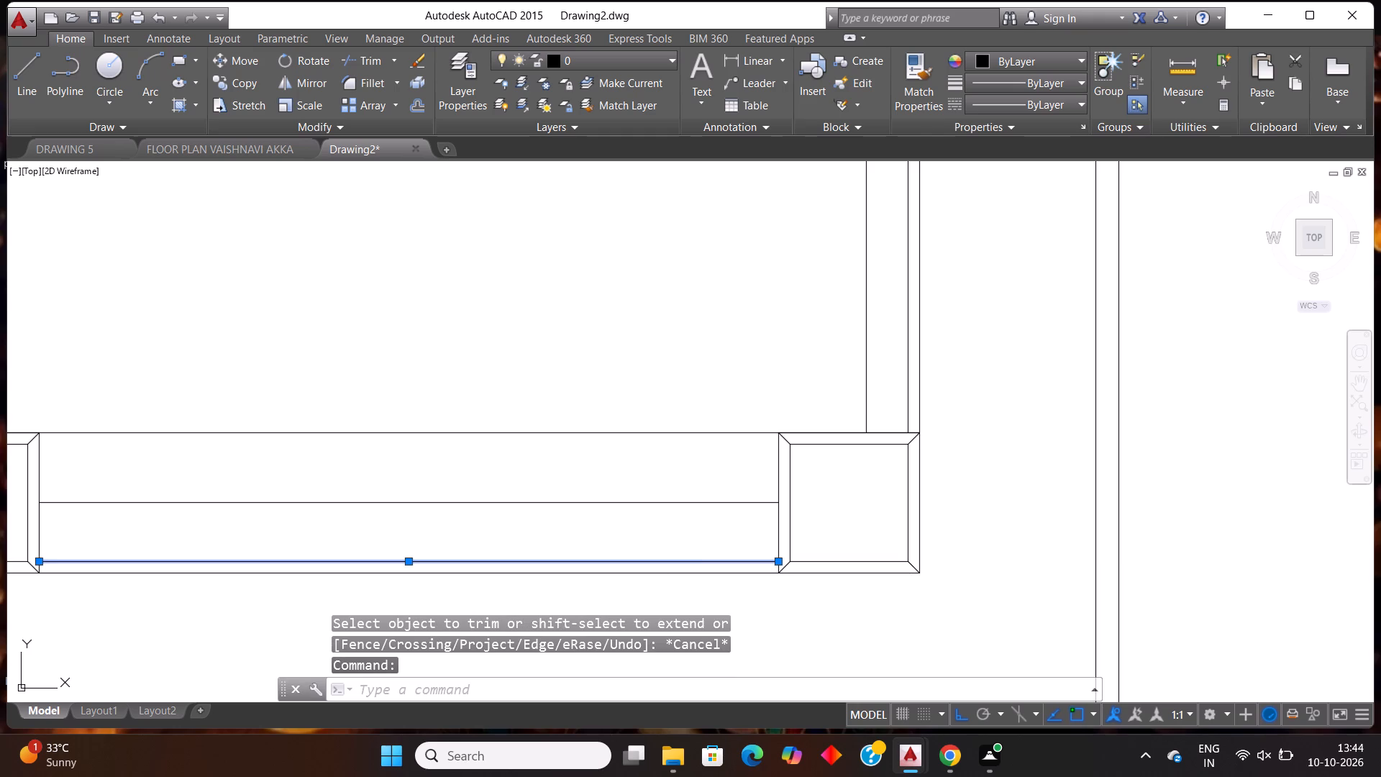
Examine the overall floor plan, the front corner columns and the wall below the staircase.
{"action": "scroll", "coordinate": [665, 572], "scroll_direction": "down", "scroll_amount": 3}
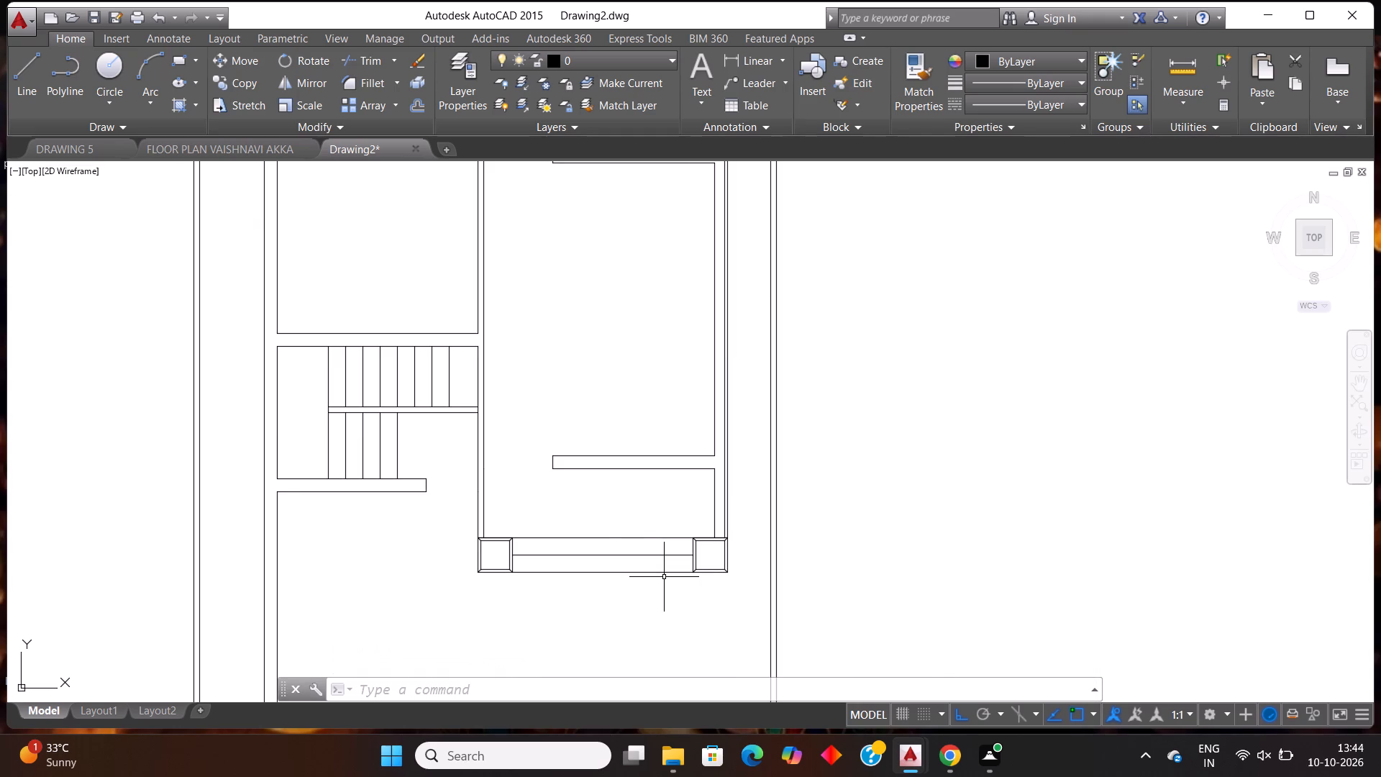
{"action": "scroll", "coordinate": [601, 513], "scroll_direction": "down", "scroll_amount": 1}
{"action": "scroll", "coordinate": [620, 594], "scroll_direction": "down", "scroll_amount": 1}
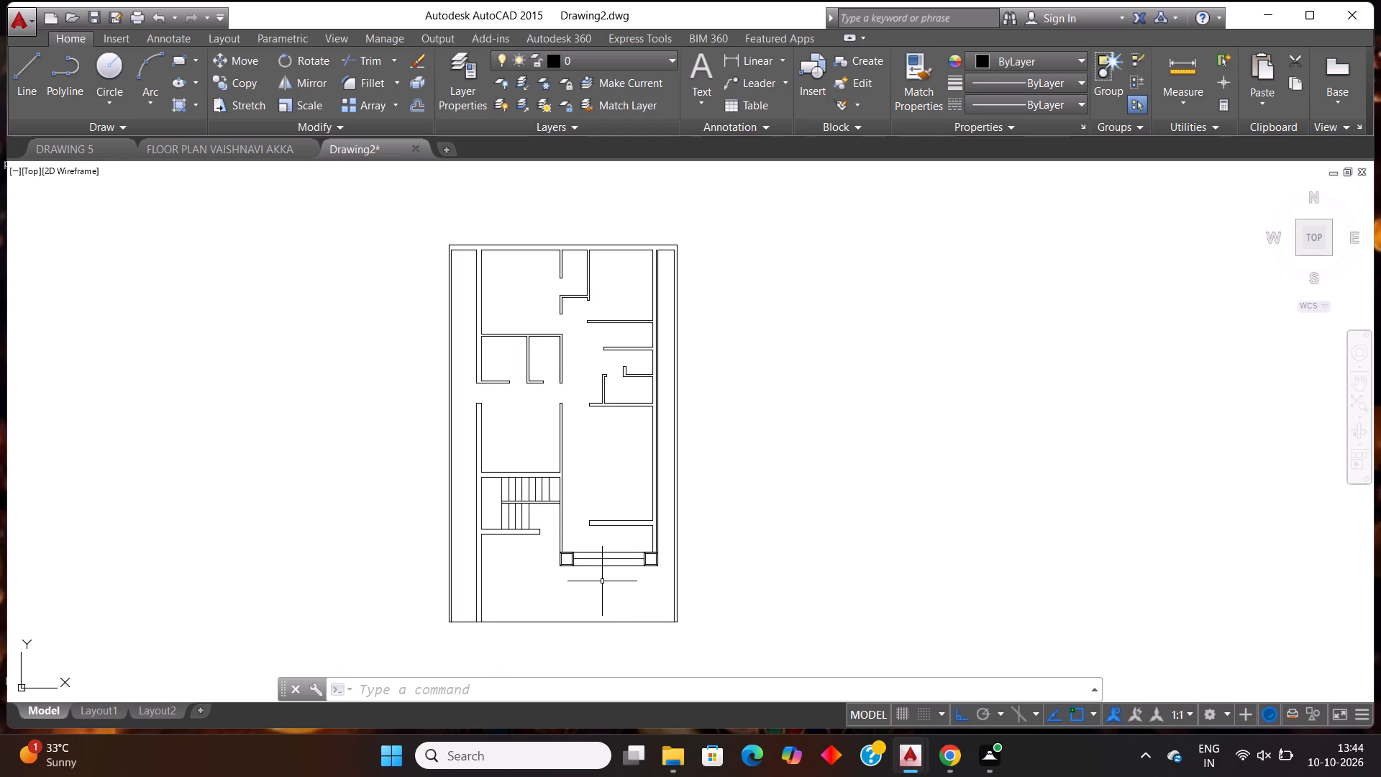
{"action": "scroll", "coordinate": [599, 581], "scroll_direction": "up", "scroll_amount": 2}
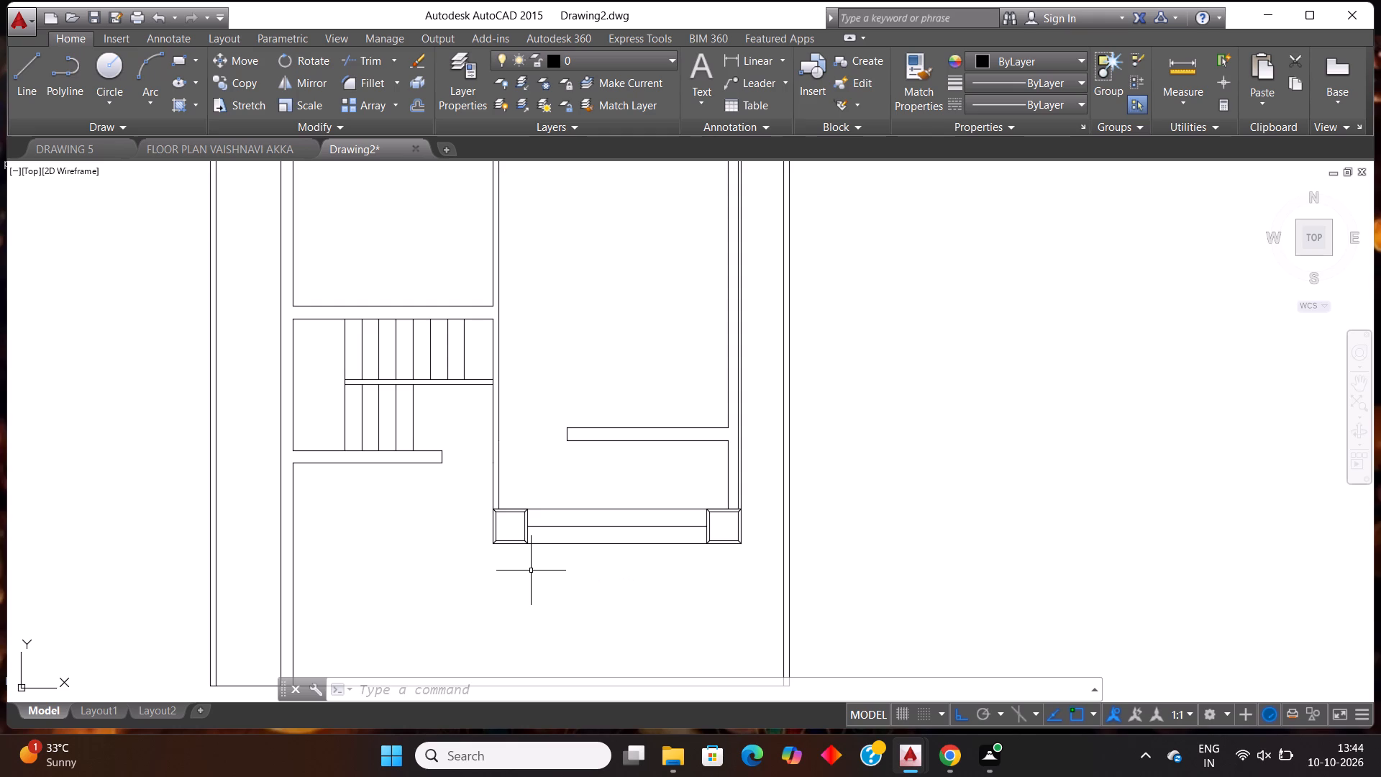
{"action": "scroll", "coordinate": [531, 571], "scroll_direction": "up", "scroll_amount": 1}
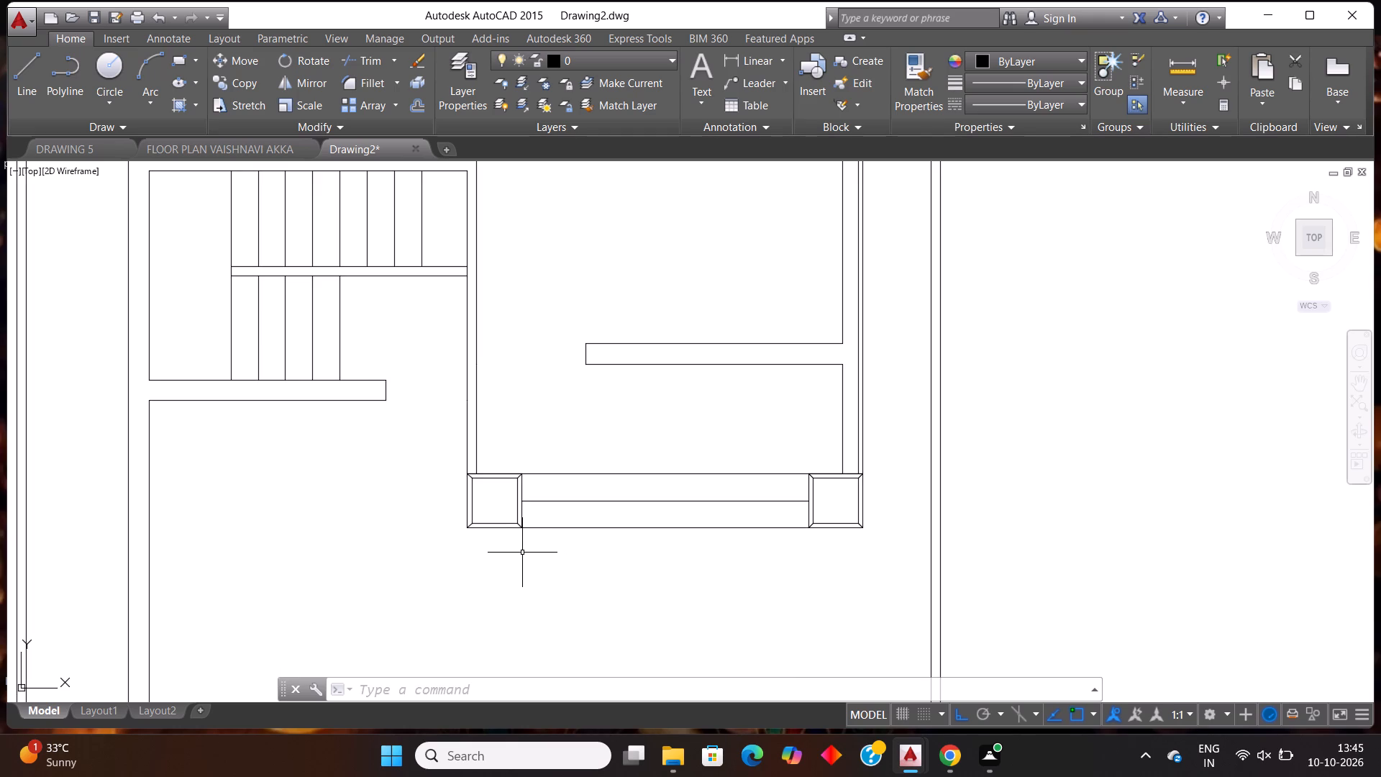
{"action": "scroll", "coordinate": [521, 553], "scroll_direction": "down", "scroll_amount": 1}
{"action": "scroll", "coordinate": [488, 430], "scroll_direction": "up", "scroll_amount": 1}
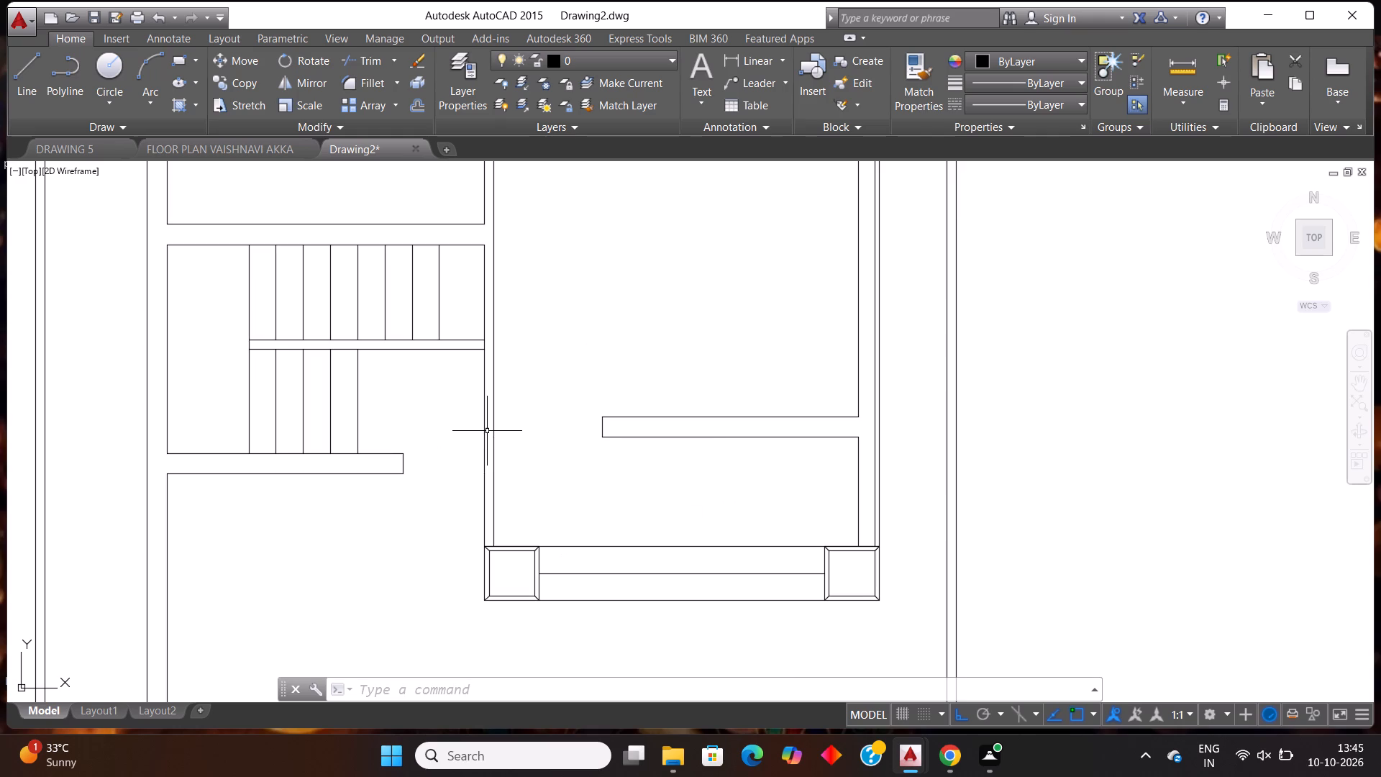
Extend both lines of the short wall below the staircase to the vertical wall of the lower-right room.
{"action": "key", "text": "Escape"}
{"action": "type", "text": "ex"}
{"action": "key", "text": "Return"}
{"action": "key", "text": "Return"}
{"action": "left_click", "coordinate": [398, 452]}
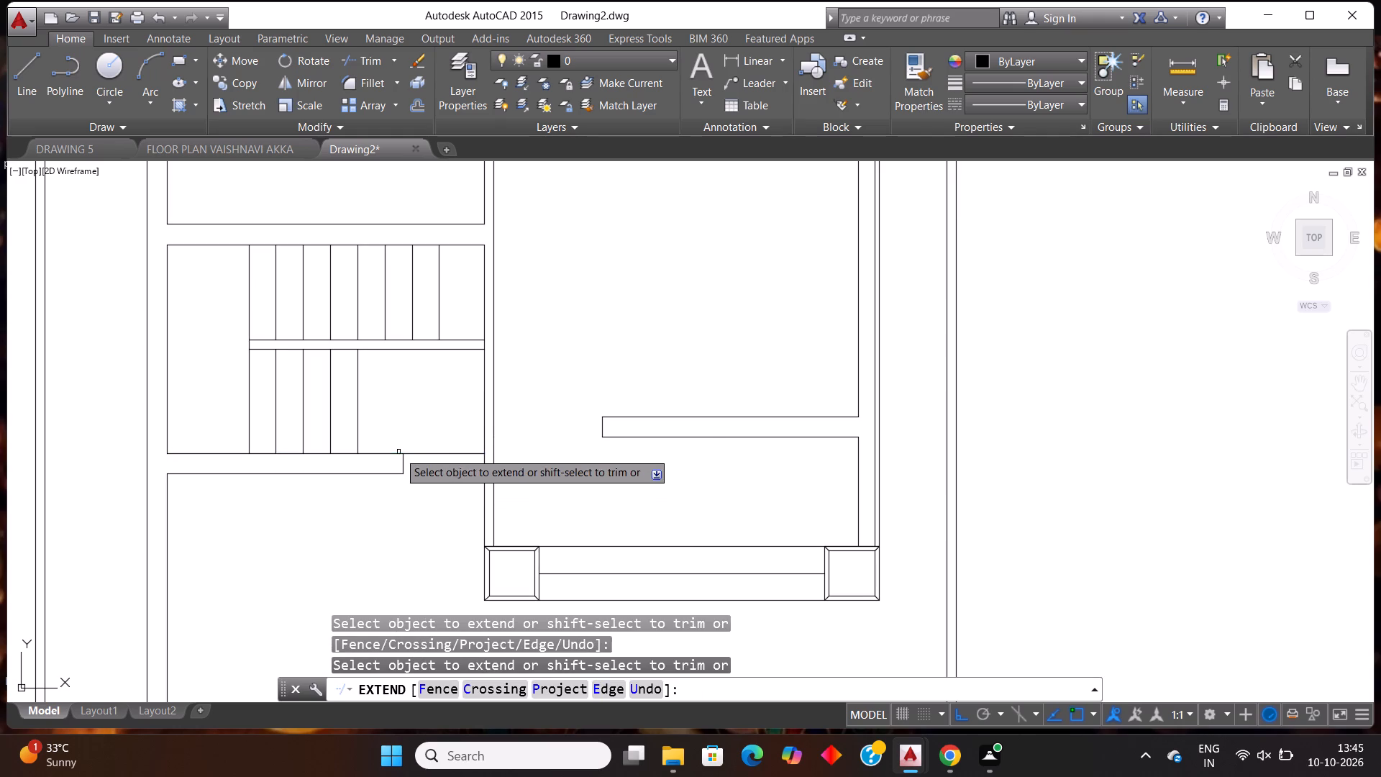
{"action": "left_click", "coordinate": [393, 473]}
{"action": "left_click", "coordinate": [461, 453]}
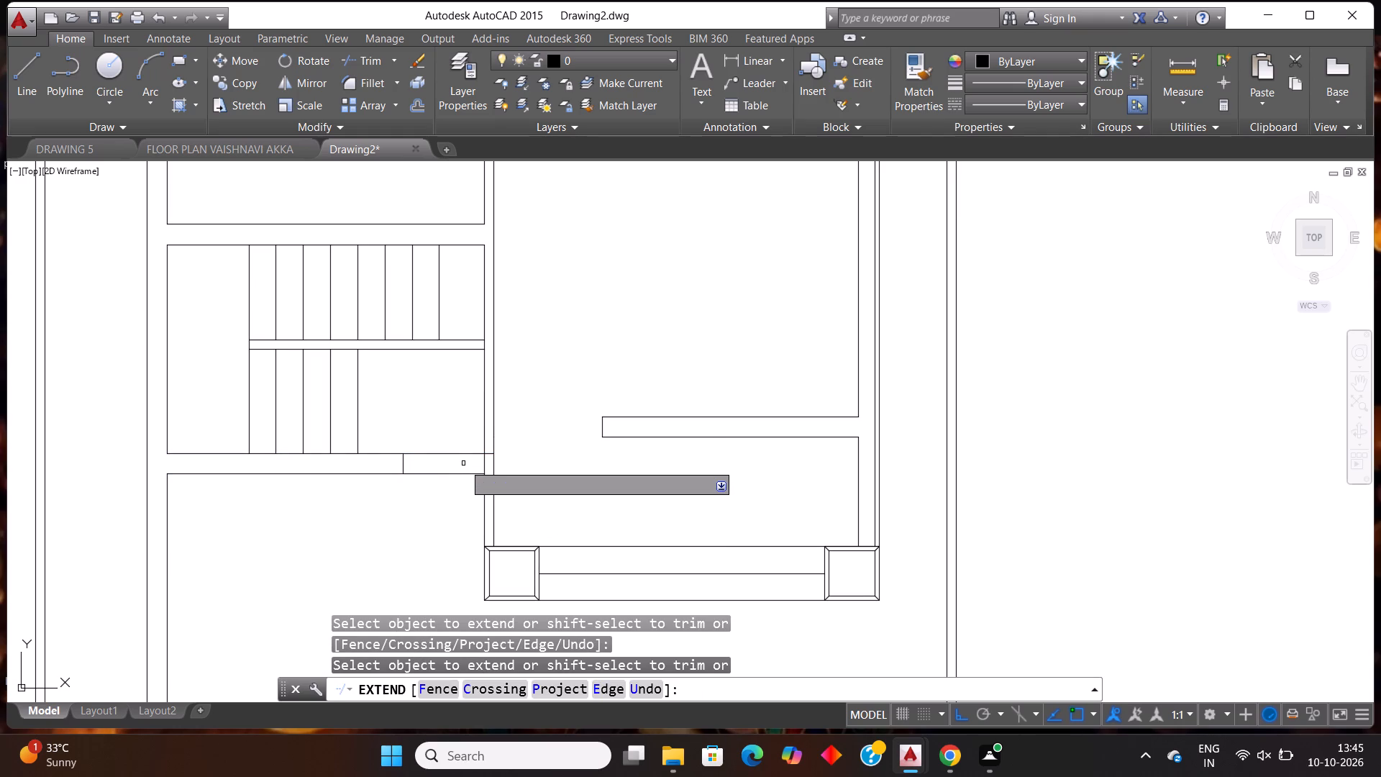
{"action": "left_click", "coordinate": [468, 477]}
{"action": "left_click", "coordinate": [470, 475]}
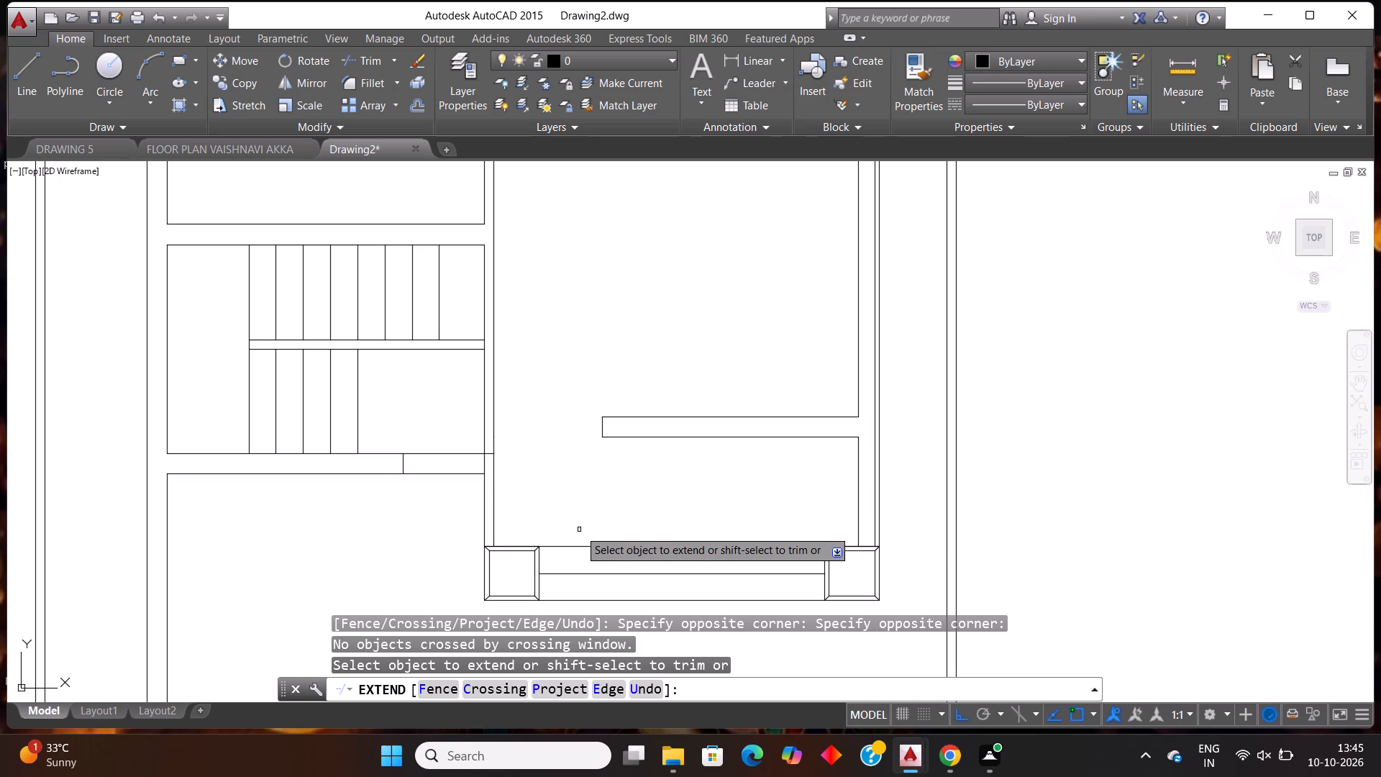
{"action": "key", "text": "Escape"}
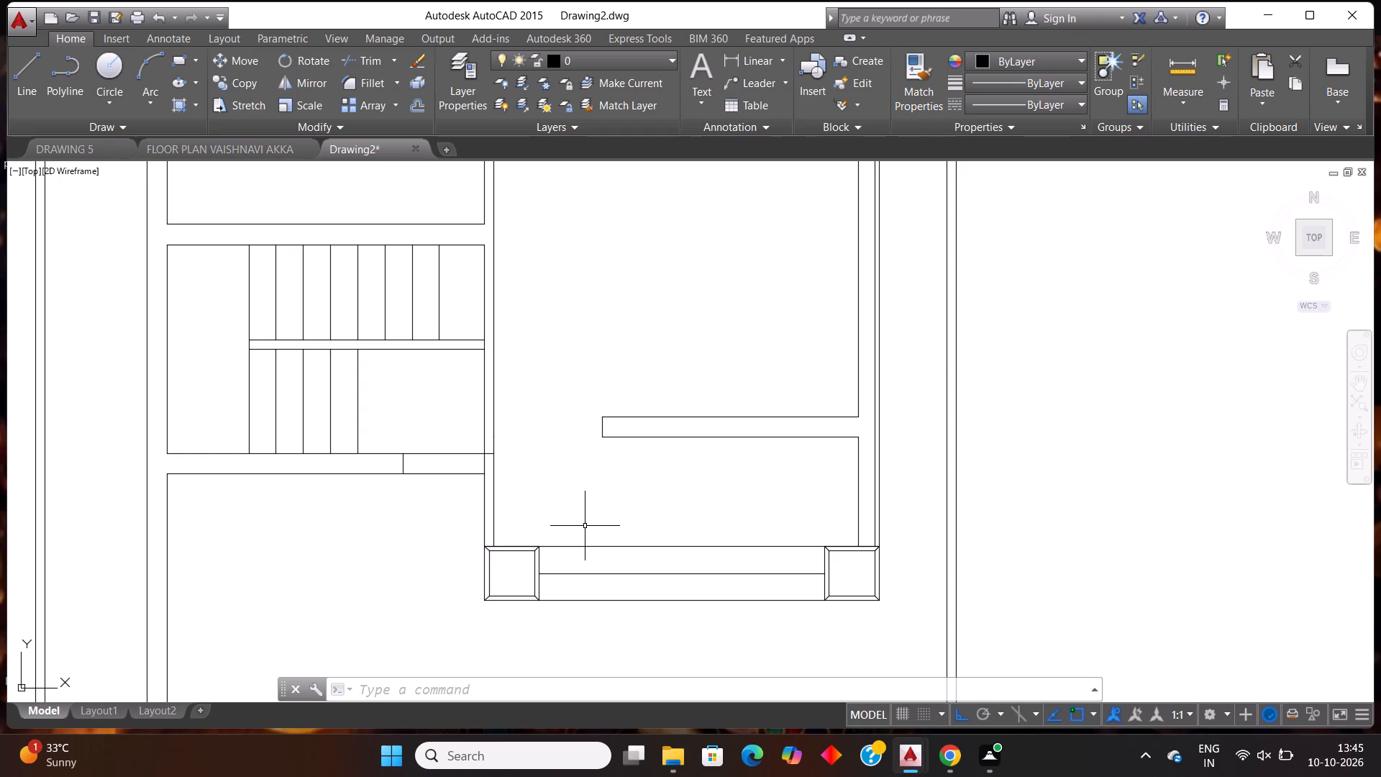
Trim the two vertical wall lines between the wall below the staircase and the left front column.
{"action": "key", "text": "Escape"}
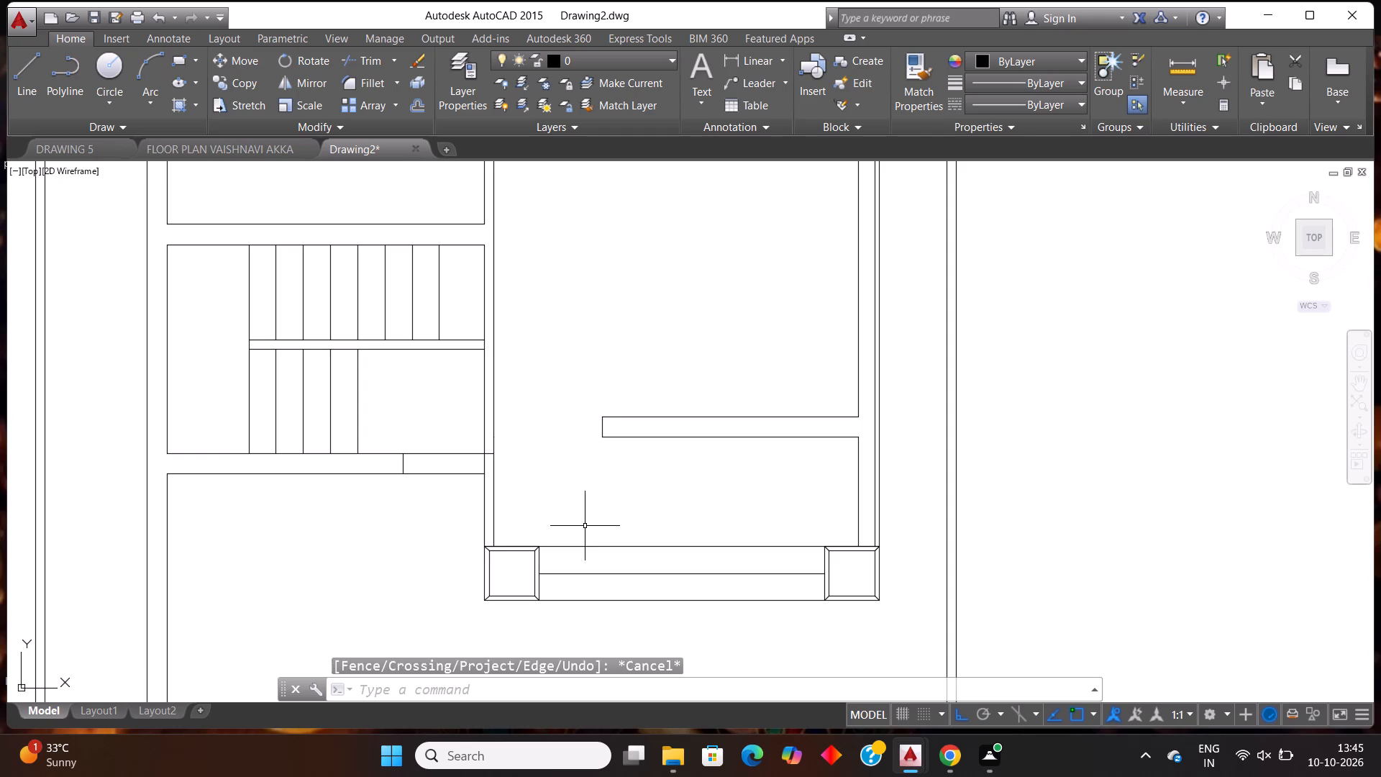
{"action": "type", "text": "tr"}
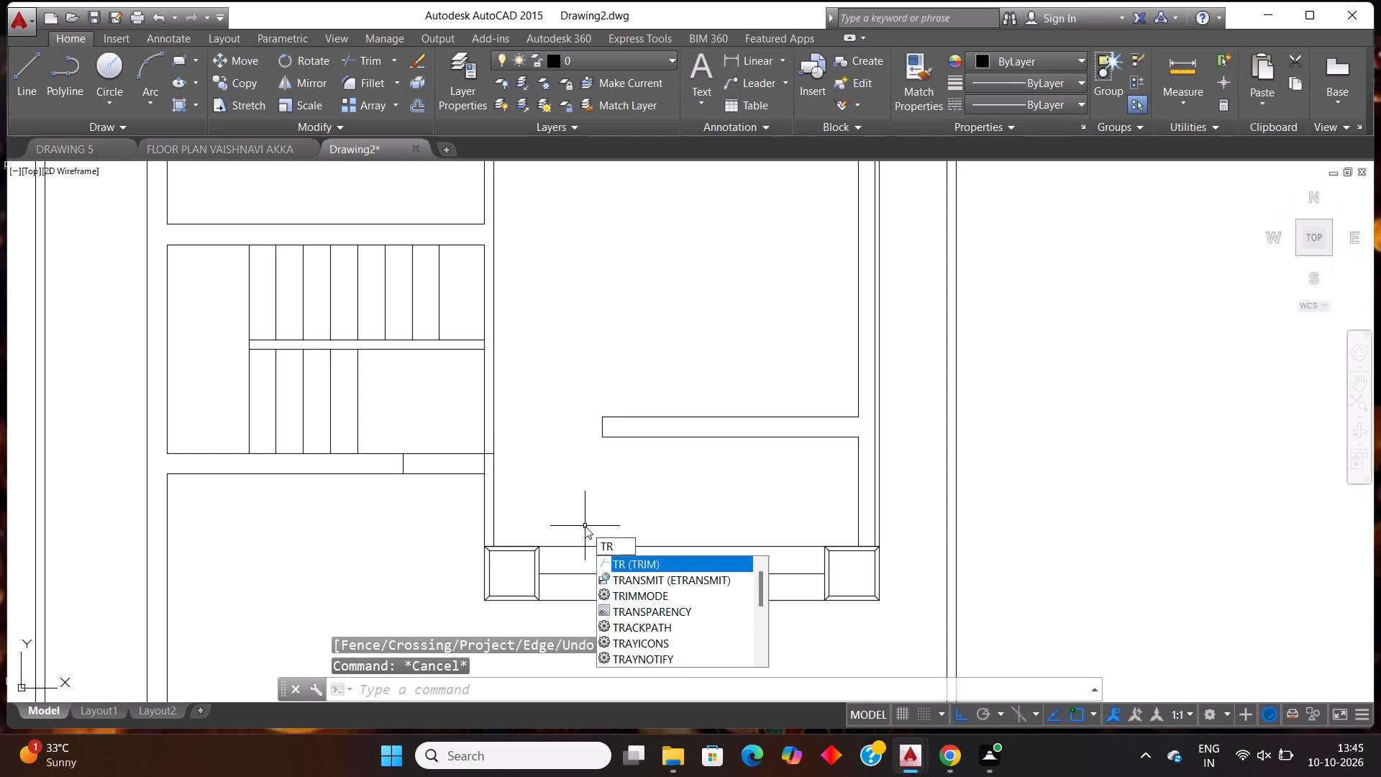
{"action": "key", "text": "Return"}
{"action": "key", "text": "Return"}
{"action": "left_click", "coordinate": [571, 526]}
{"action": "left_click", "coordinate": [433, 517]}
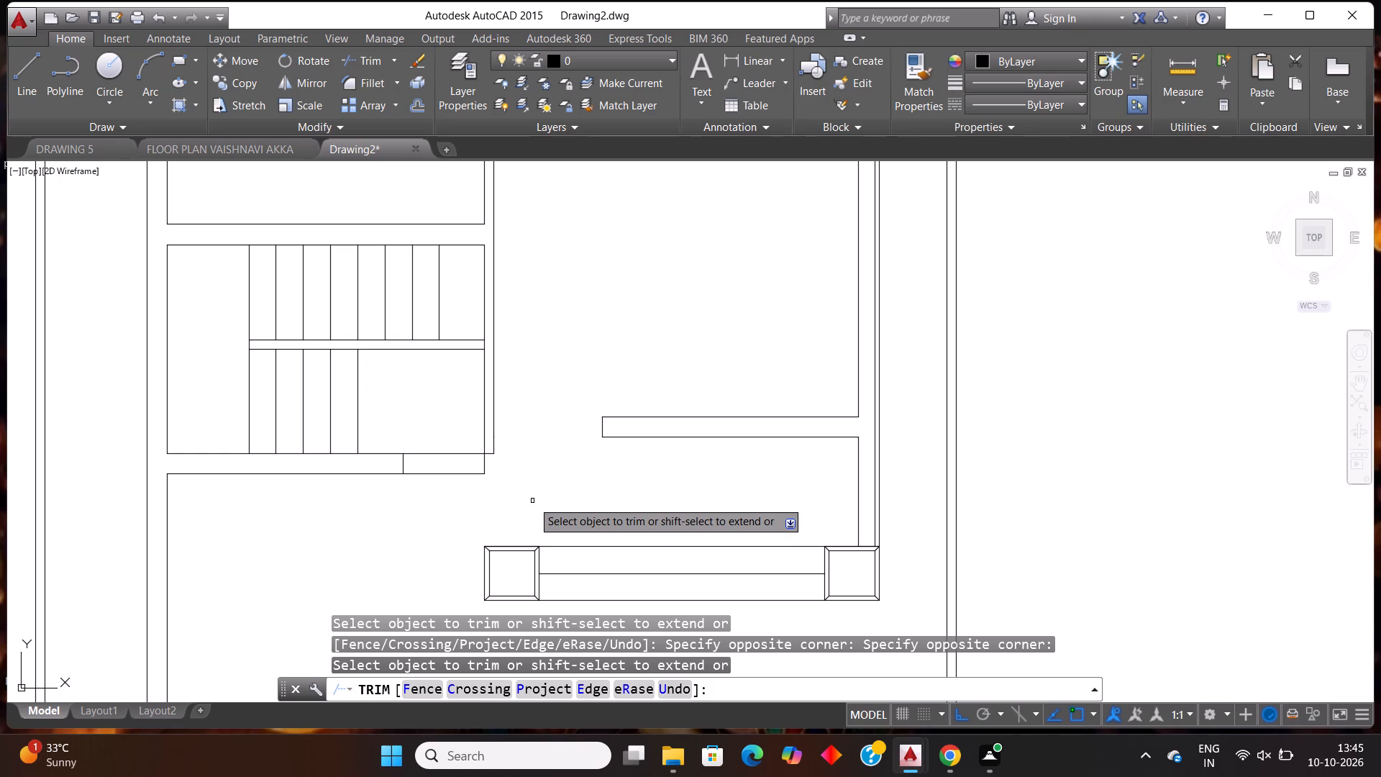
{"action": "key", "text": "Escape"}
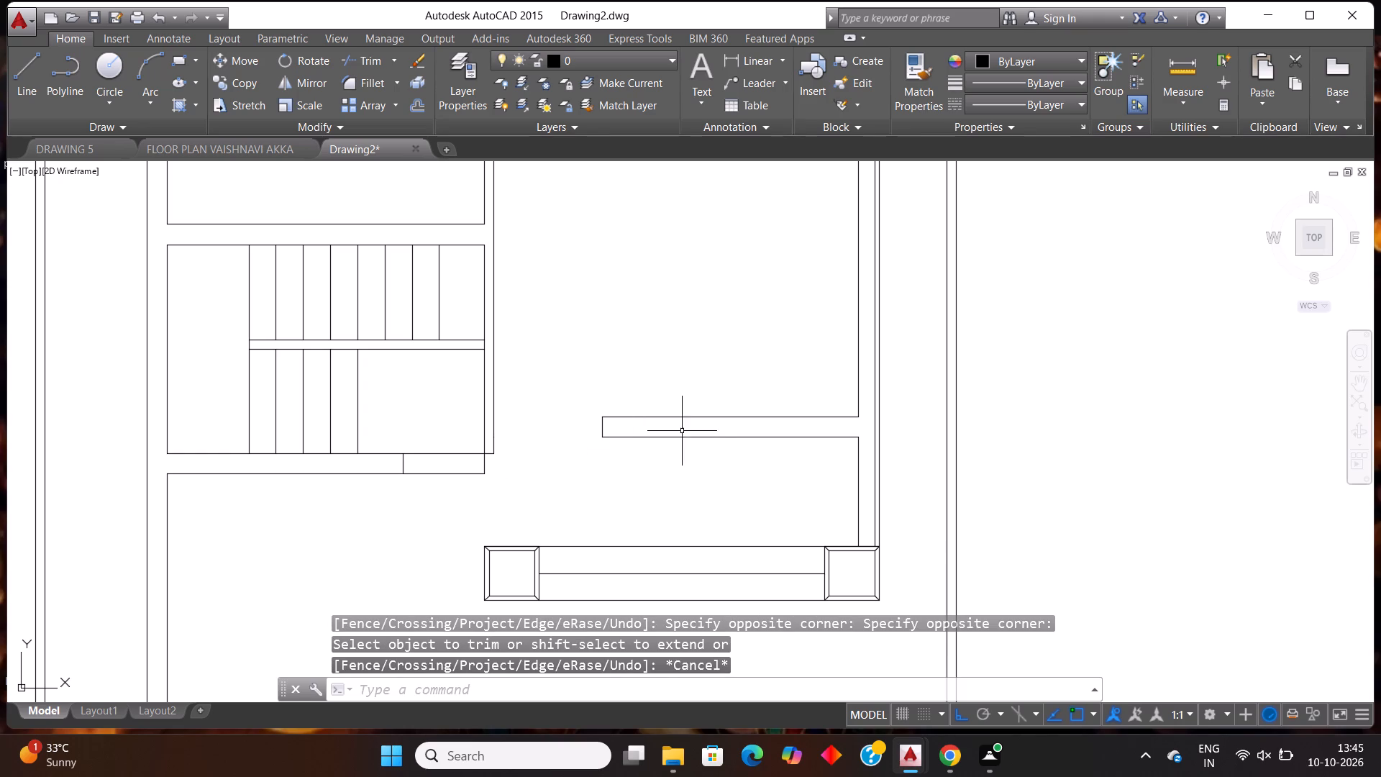
Delete the three lines forming the short horizontal wall stub in the lower-right room.
{"action": "left_click", "coordinate": [698, 417]}
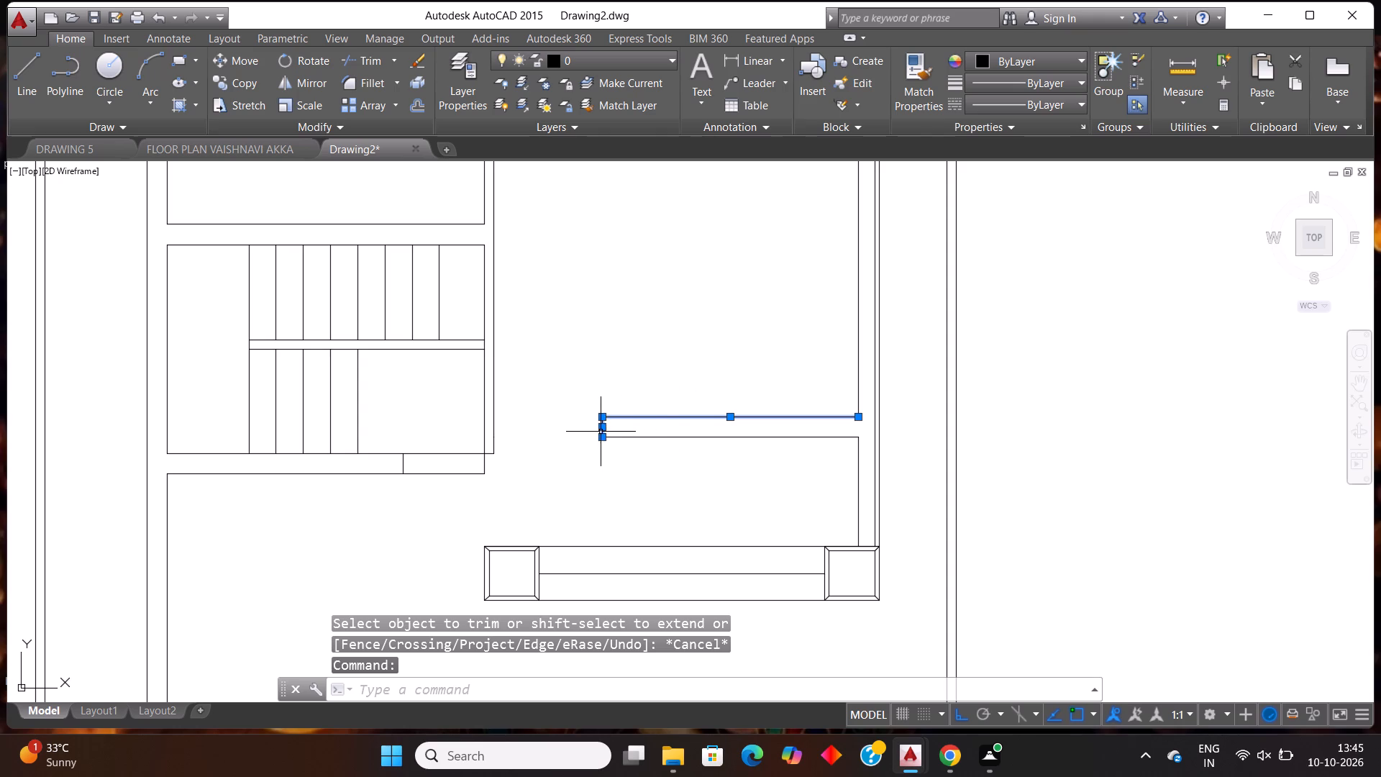
{"action": "left_click", "coordinate": [601, 432]}
{"action": "left_click", "coordinate": [632, 439]}
{"action": "key", "text": "Delete"}
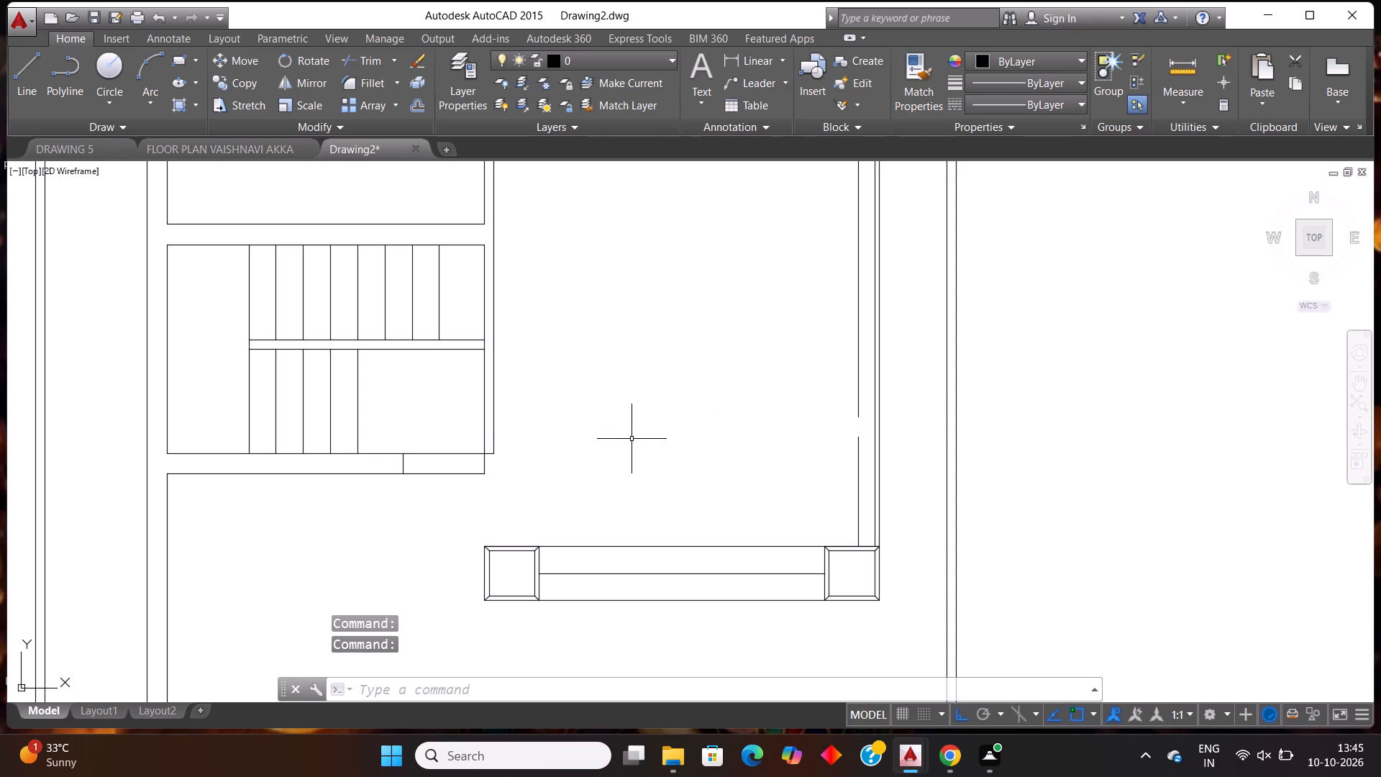
Extend the right wall's inner line down across the gap at the former wall stub.
{"action": "type", "text": "ex"}
{"action": "key", "text": "Return"}
{"action": "key", "text": "Return"}
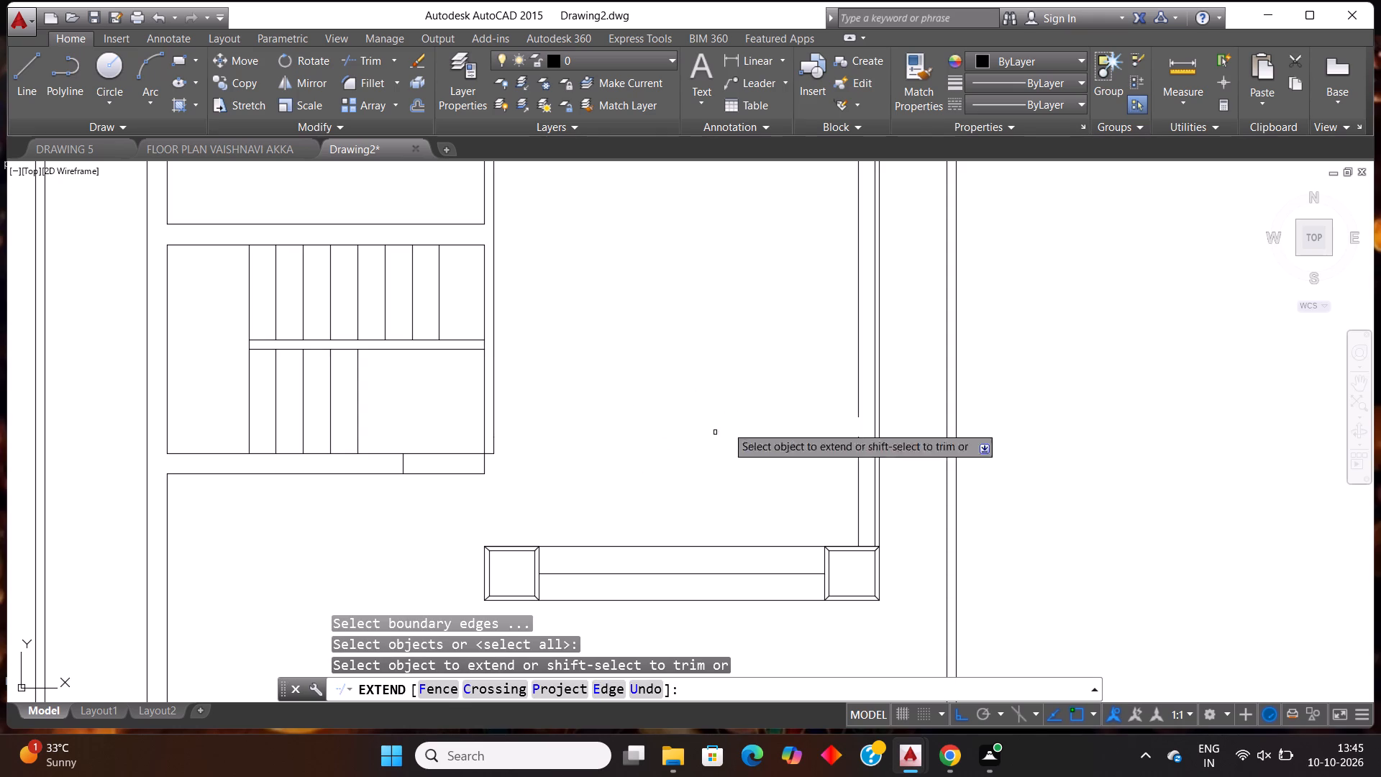
{"action": "left_click", "coordinate": [859, 400]}
{"action": "key", "text": "Escape"}
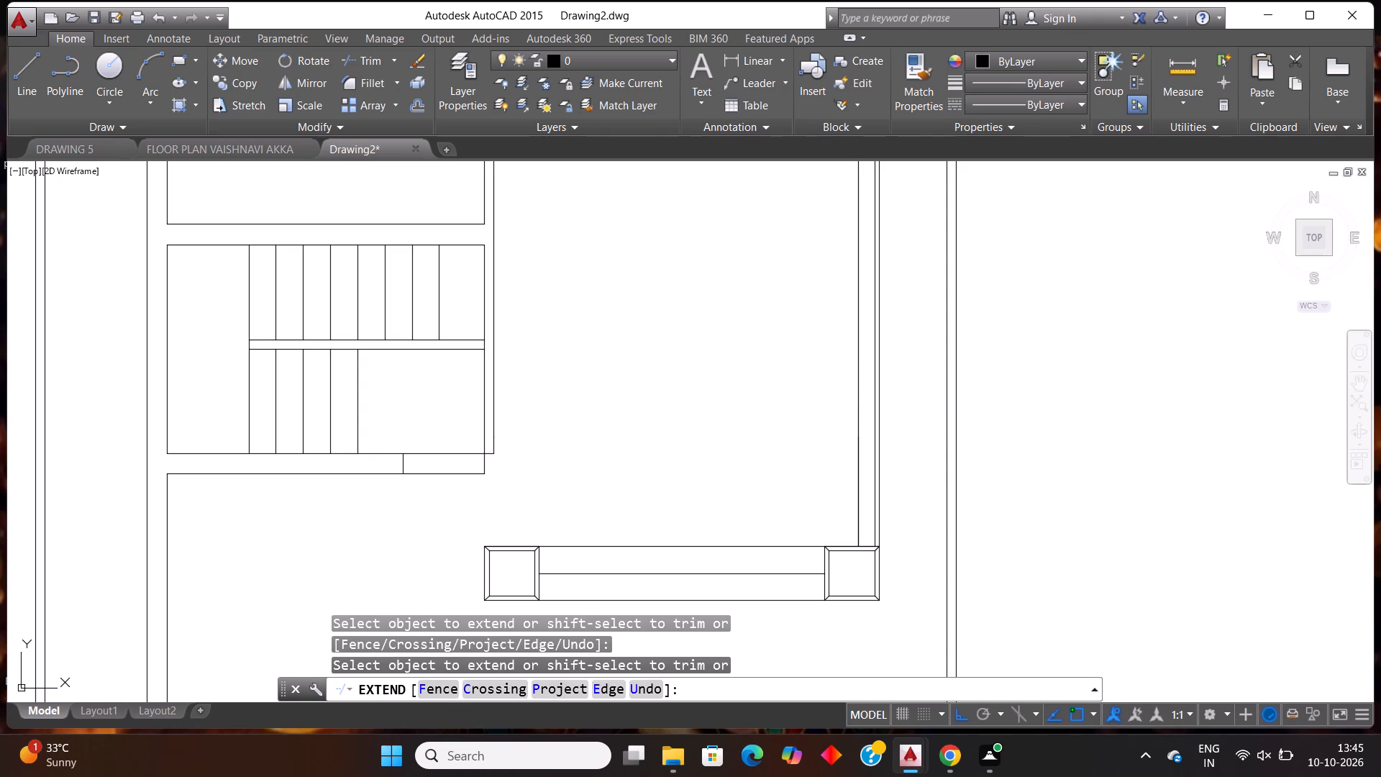
Extend both horizontal lines of the wall below the staircase to the inner line of the right wall.
{"action": "type", "text": "ex"}
{"action": "key", "text": "Return"}
{"action": "key", "text": "Return"}
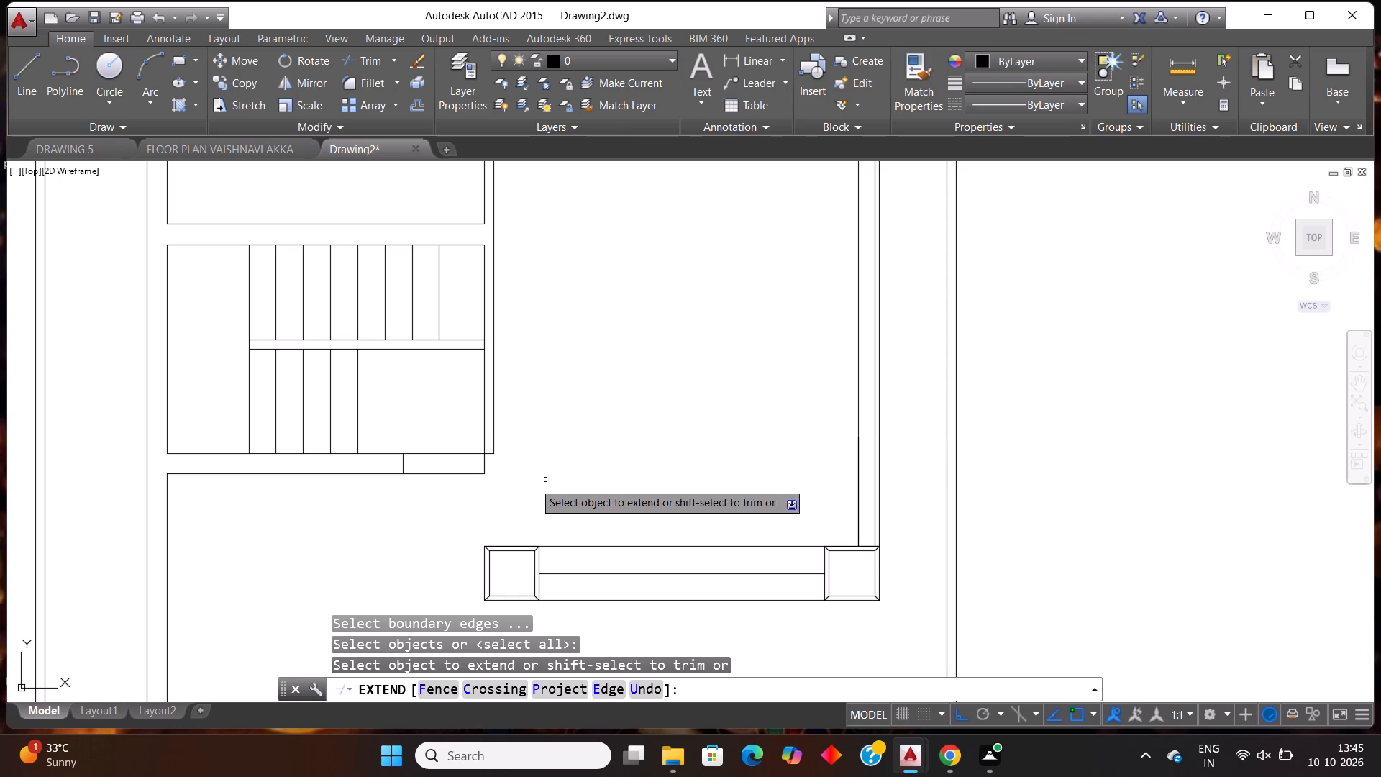
{"action": "left_click", "coordinate": [475, 453]}
{"action": "left_click", "coordinate": [468, 475]}
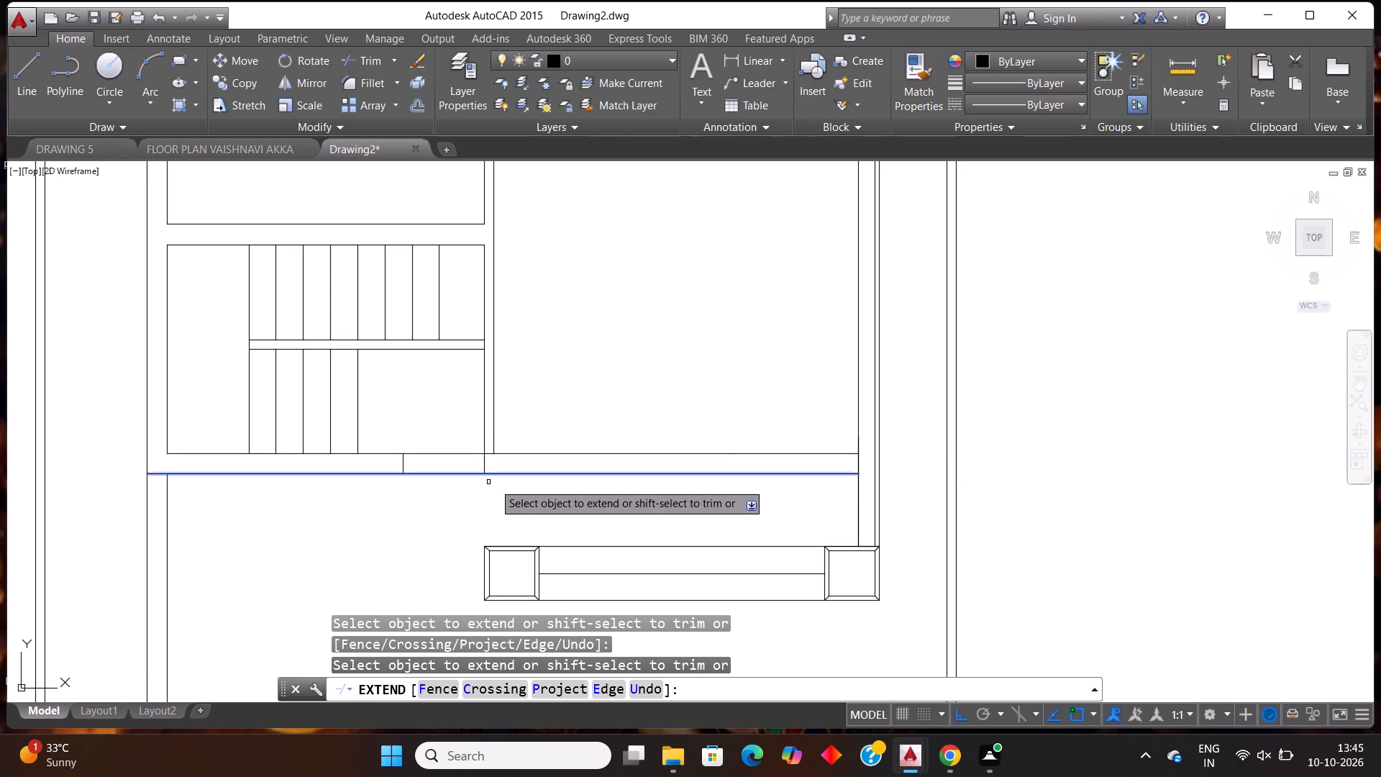
{"action": "key", "text": "Escape"}
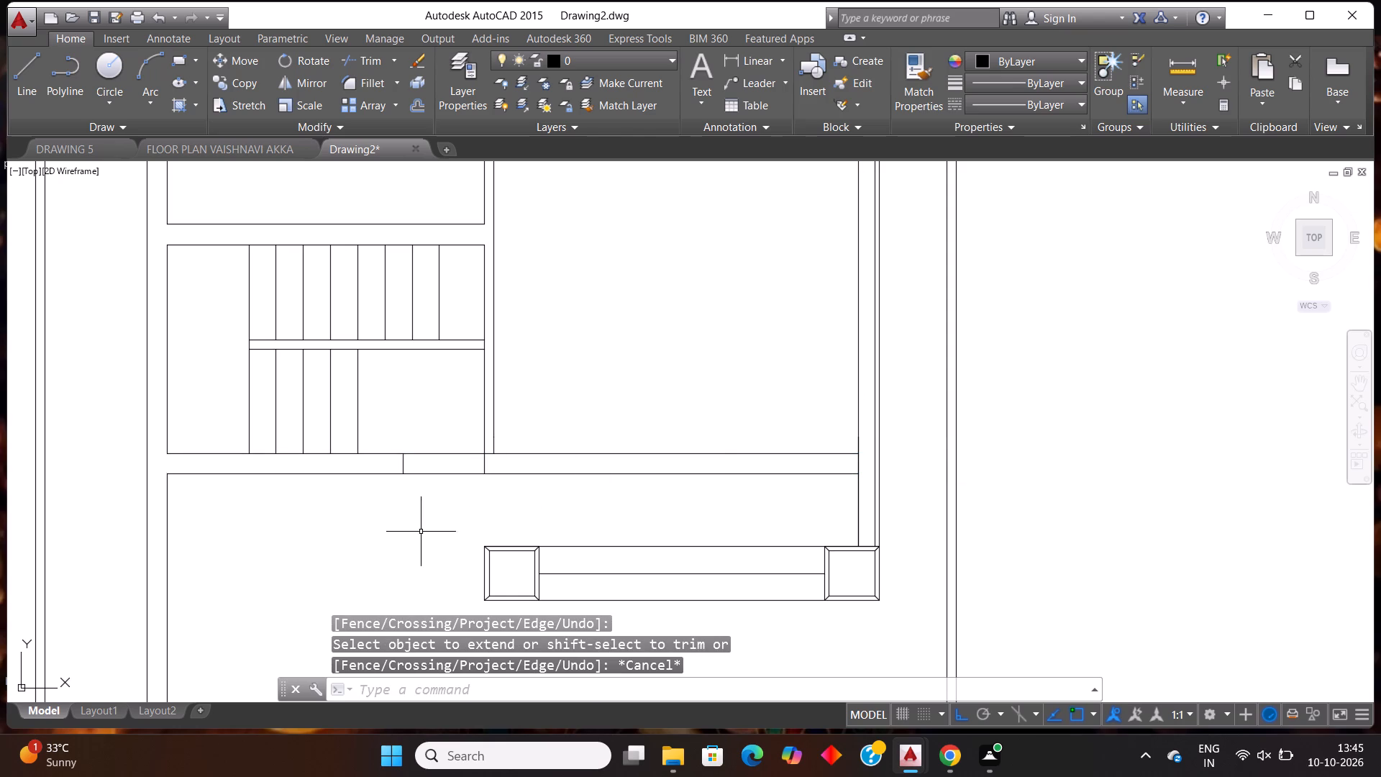
Delete the short vertical line crossing the wall below the staircase.
{"action": "left_click", "coordinate": [404, 464]}
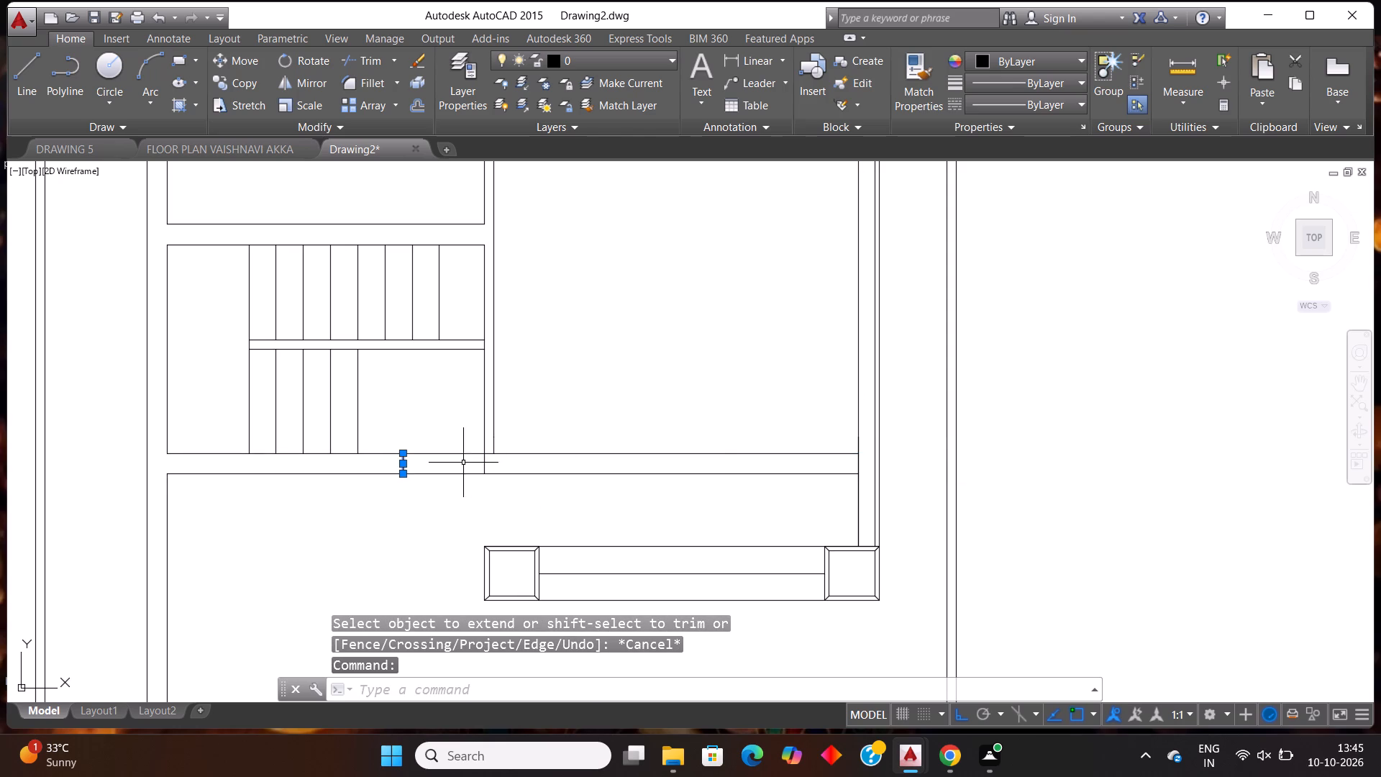
{"action": "key", "text": "Delete"}
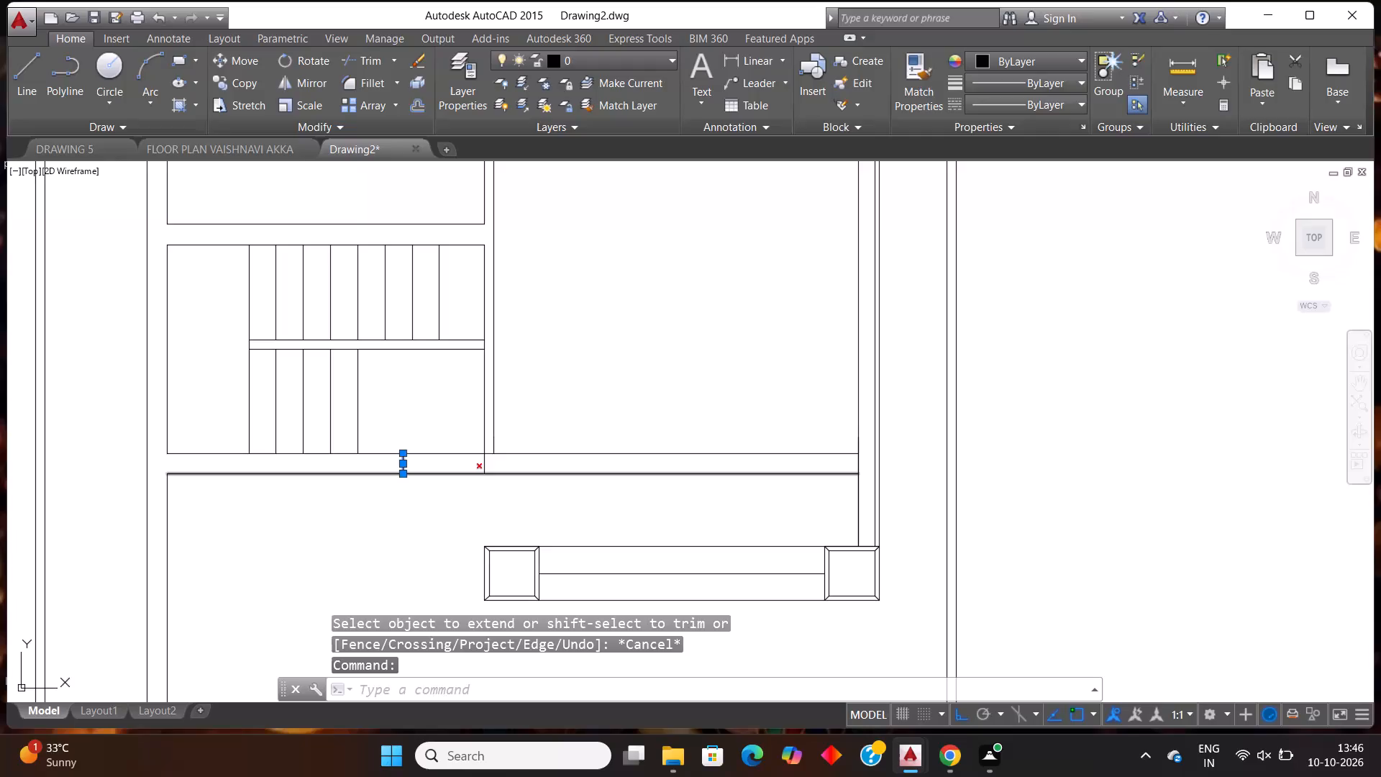
Trim the leftover line segments where the staircase's right-hand wall meets the horizontal wall below, opening the junction.
{"action": "type", "text": "tr"}
{"action": "key", "text": "Return"}
{"action": "key", "text": "Return"}
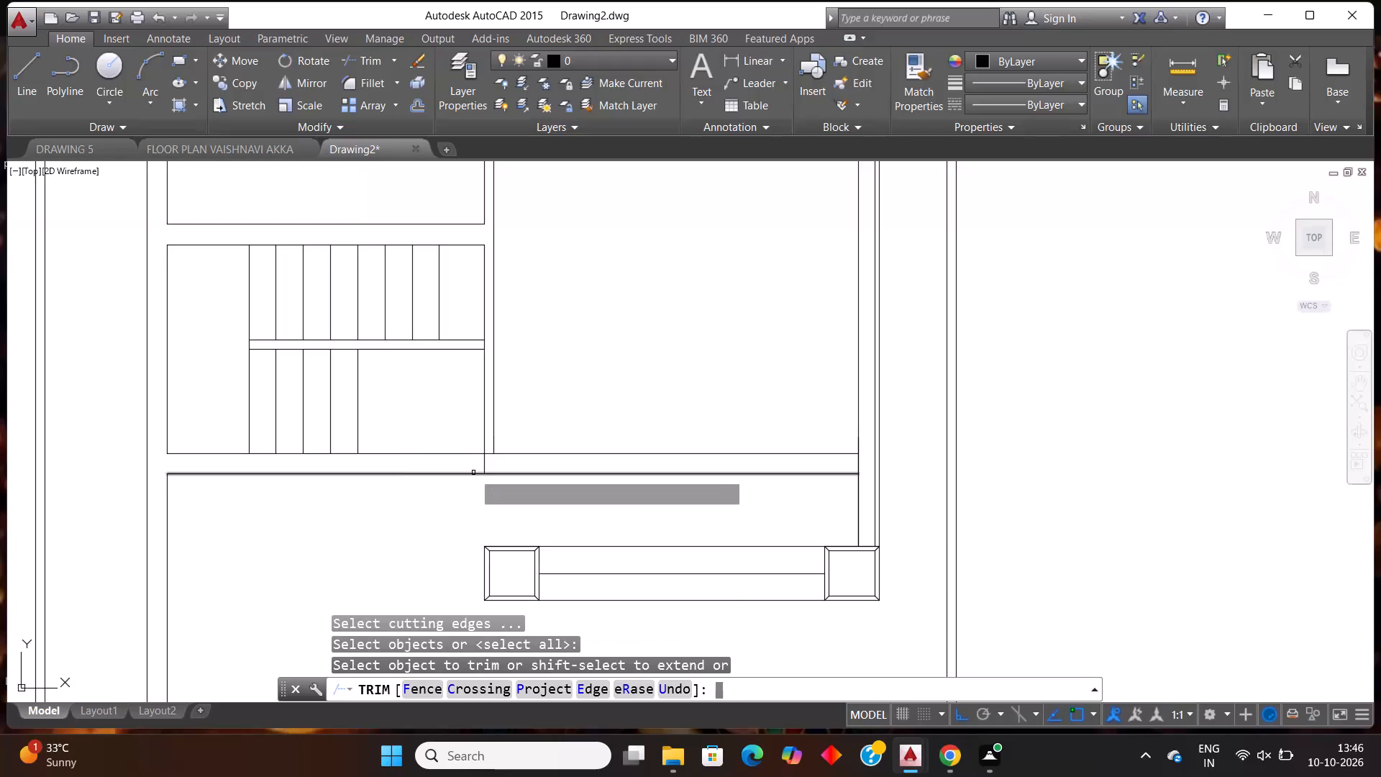
{"action": "left_click", "coordinate": [478, 464]}
{"action": "left_click", "coordinate": [512, 471]}
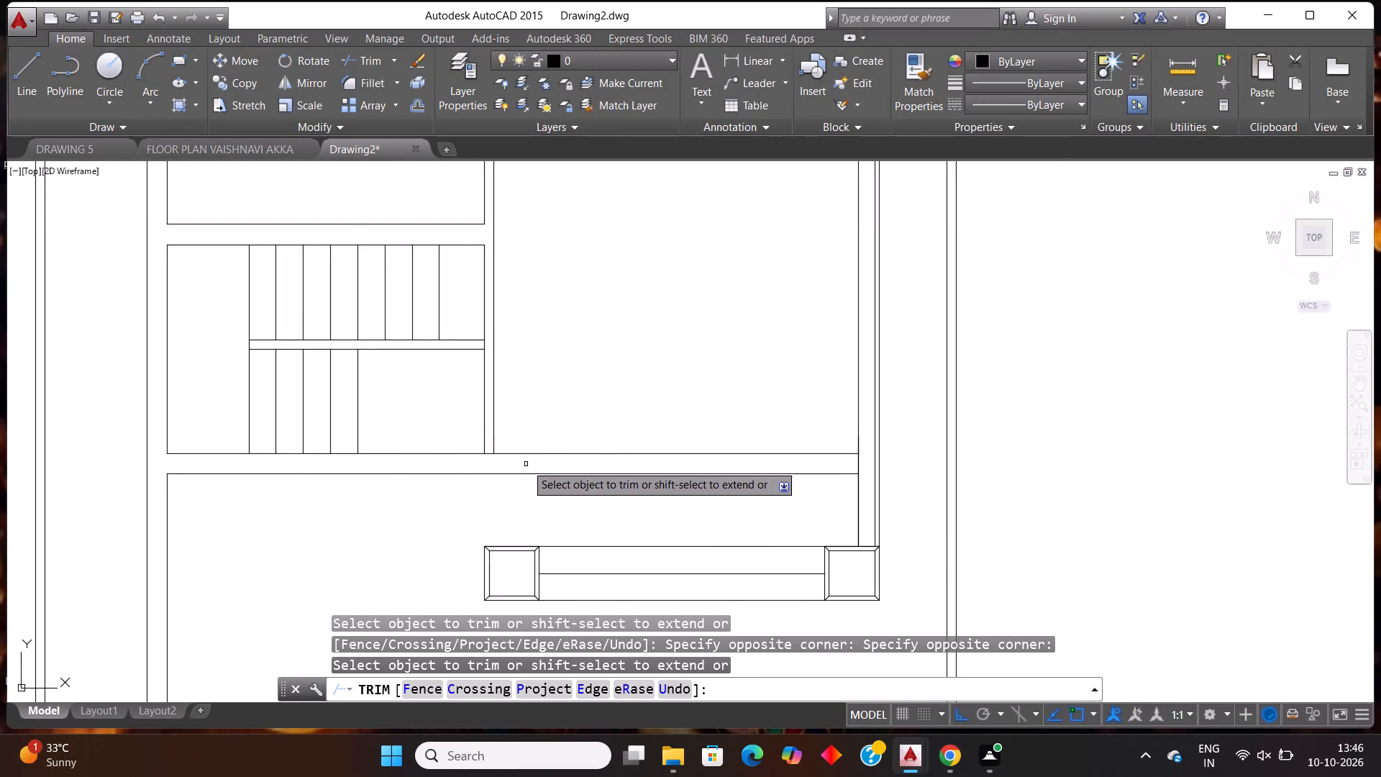
{"action": "scroll", "coordinate": [526, 464], "scroll_direction": "down", "scroll_amount": 1}
{"action": "scroll", "coordinate": [513, 464], "scroll_direction": "up", "scroll_amount": 3}
{"action": "left_click", "coordinate": [465, 430]}
{"action": "left_click", "coordinate": [468, 450]}
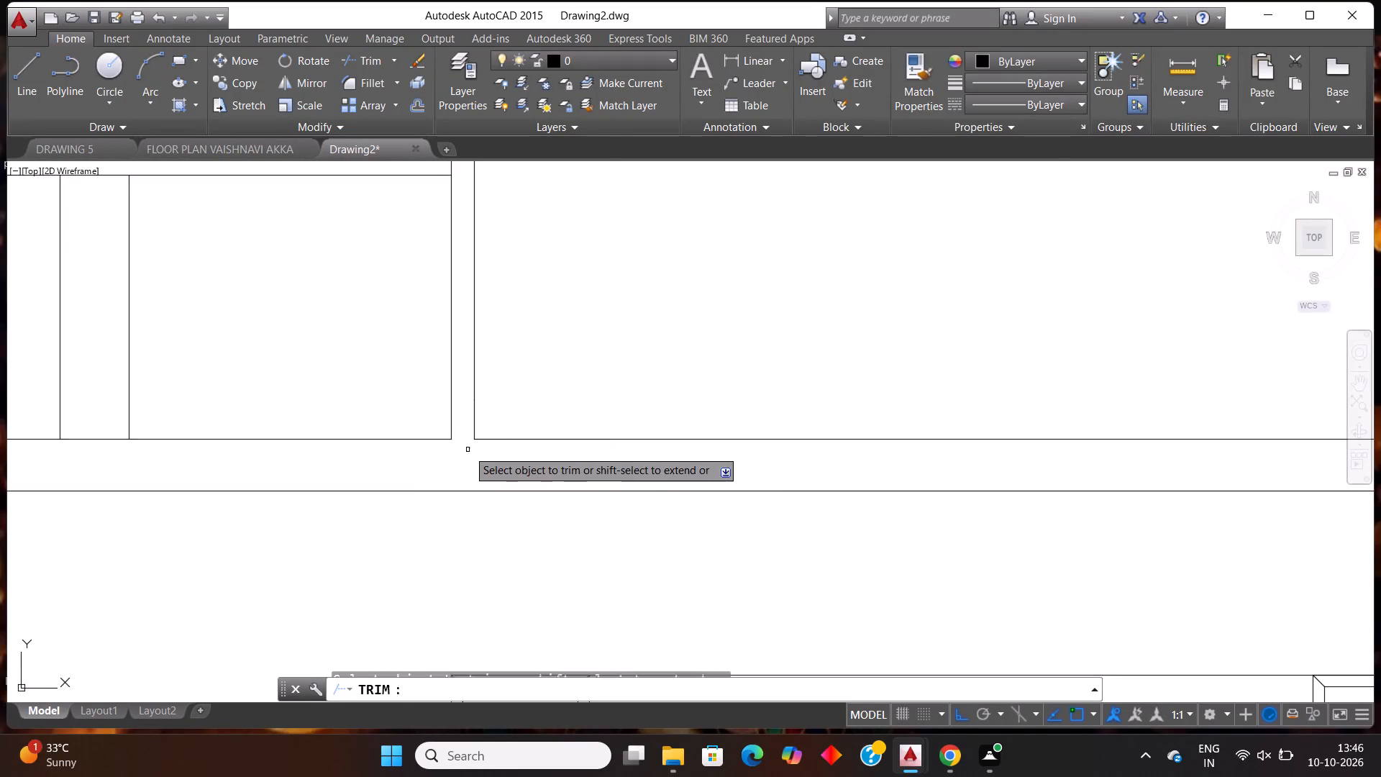
Trim the right wall's inner line between the two horizontal wall lines to open that junction.
{"action": "scroll", "coordinate": [483, 450], "scroll_direction": "down", "scroll_amount": 4}
{"action": "scroll", "coordinate": [616, 447], "scroll_direction": "up", "scroll_amount": 3}
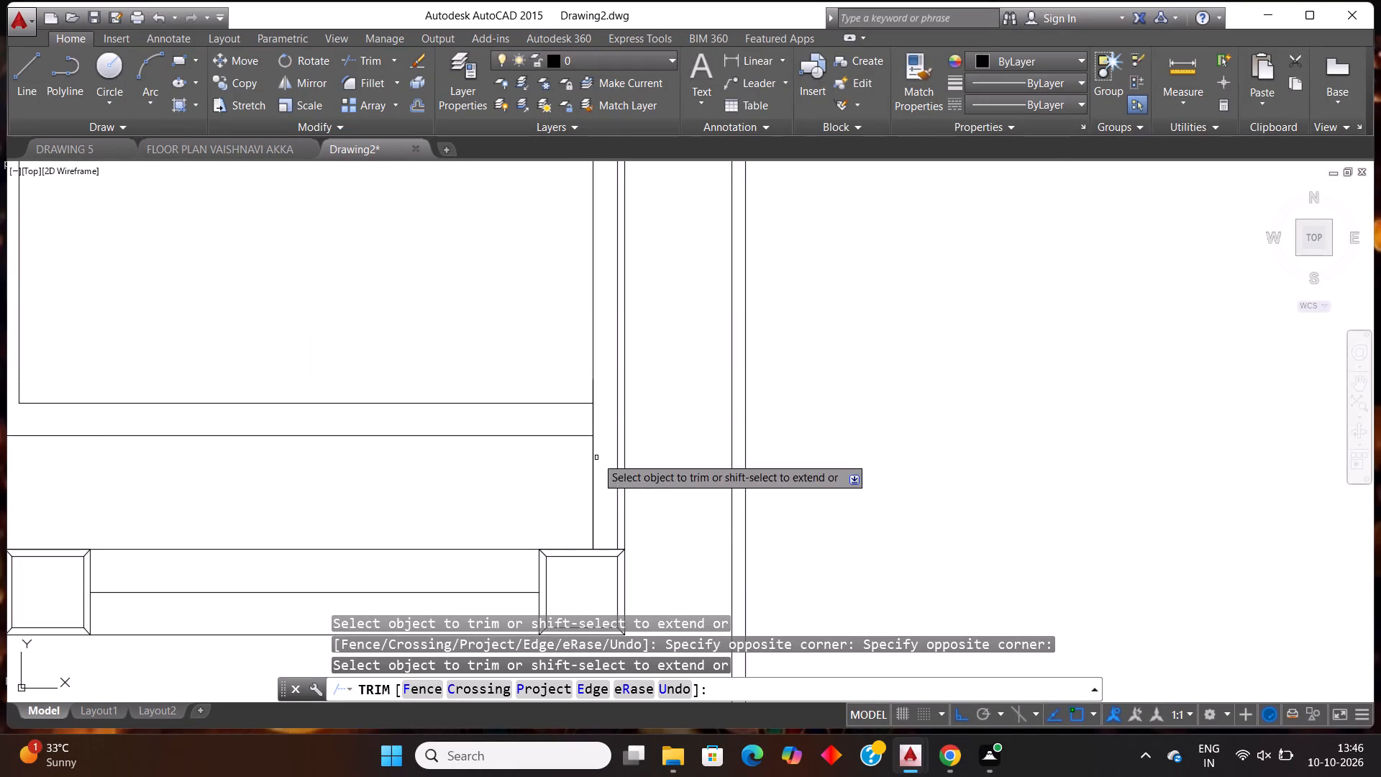
{"action": "left_click", "coordinate": [580, 429]}
{"action": "left_click", "coordinate": [597, 422]}
{"action": "scroll", "coordinate": [584, 478], "scroll_direction": "down", "scroll_amount": 2}
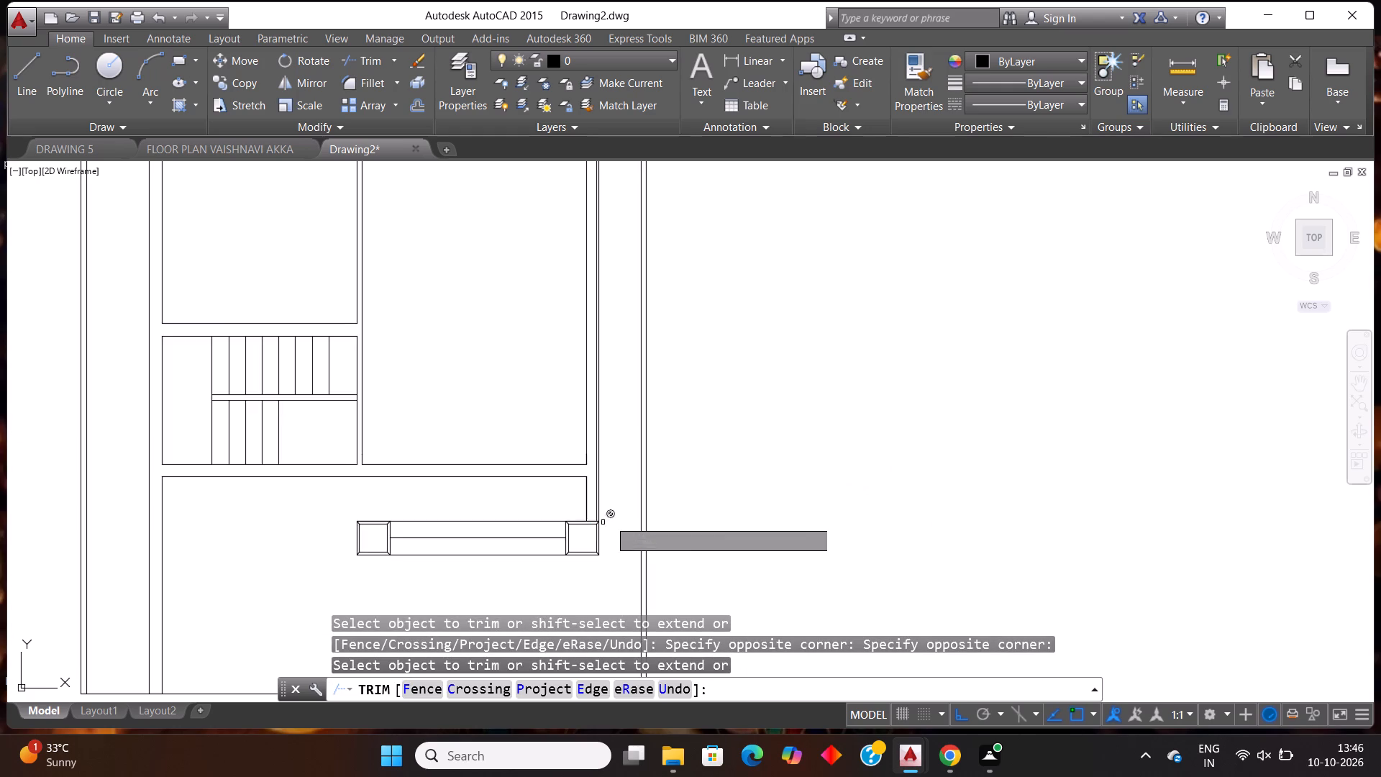
{"action": "scroll", "coordinate": [665, 500], "scroll_direction": "down", "scroll_amount": 2}
{"action": "scroll", "coordinate": [659, 458], "scroll_direction": "up", "scroll_amount": 2}
{"action": "scroll", "coordinate": [603, 481], "scroll_direction": "up", "scroll_amount": 2}
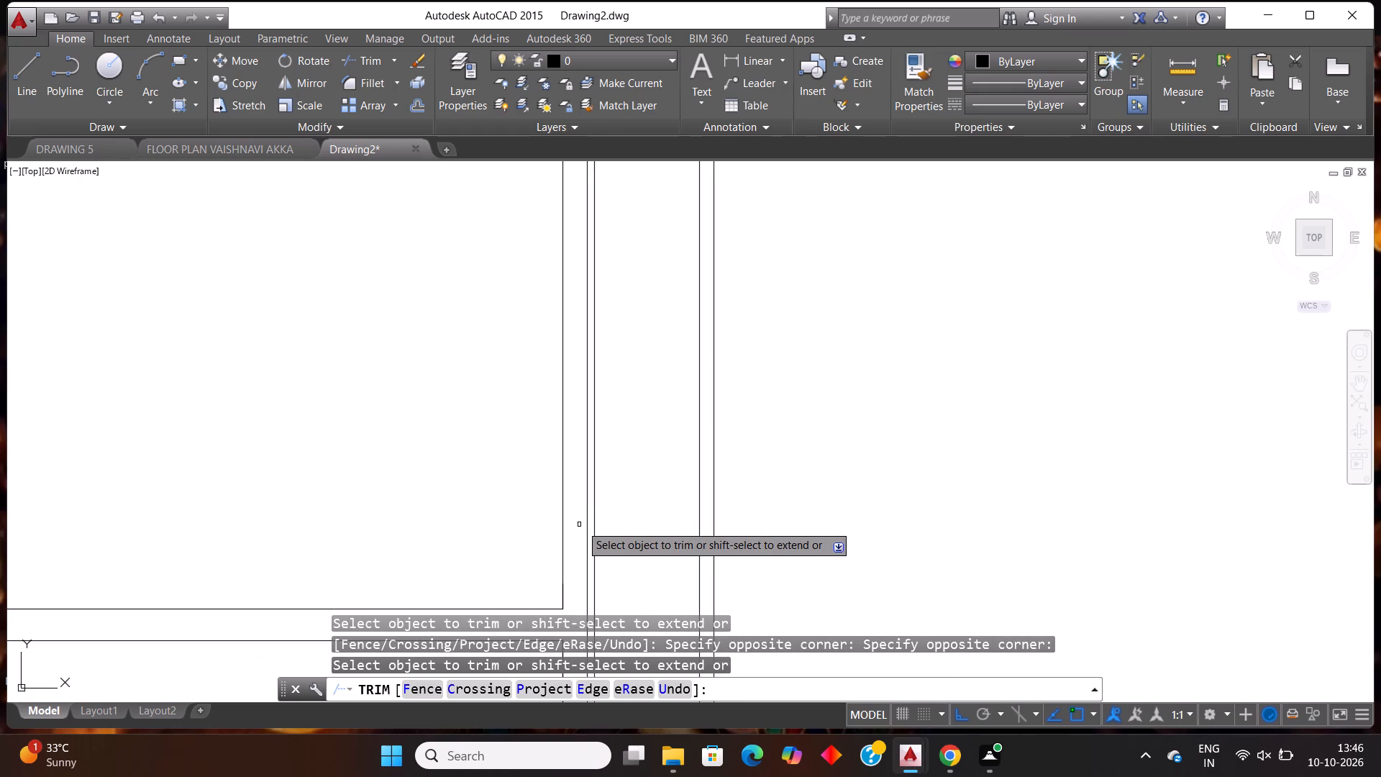
{"action": "key", "text": "Escape"}
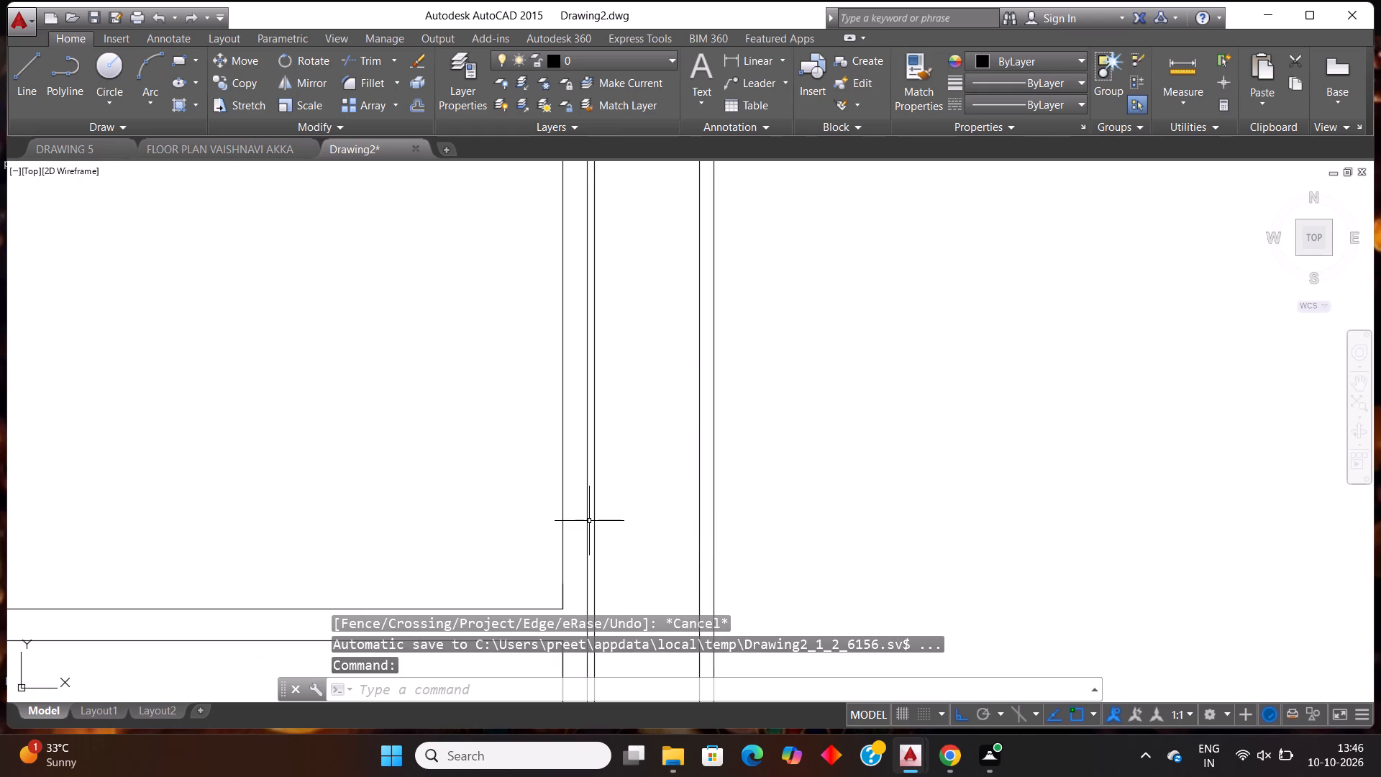
Delete the extra middle vertical line running inside the right outer wall.
{"action": "left_click", "coordinate": [589, 521]}
{"action": "left_click", "coordinate": [585, 531]}
{"action": "key", "text": "Delete"}
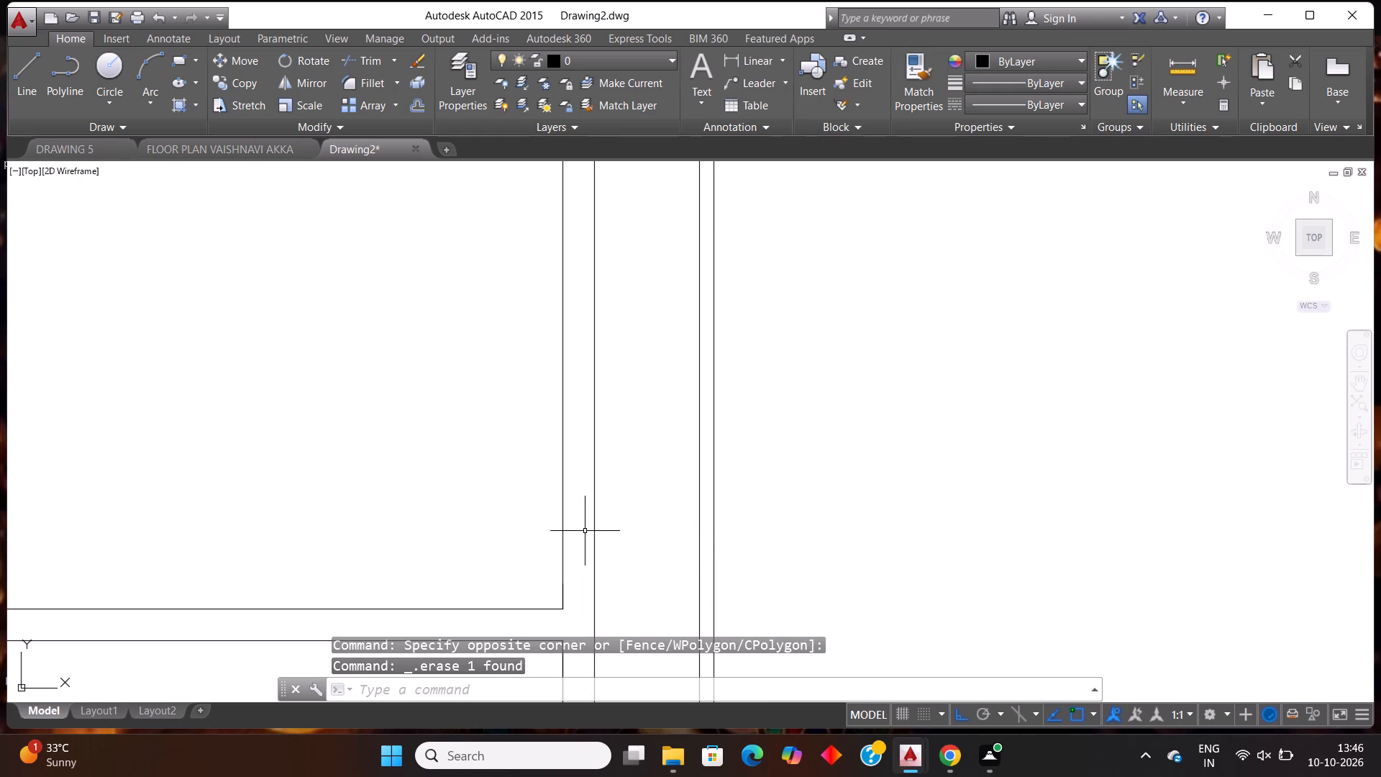
Extend the staircase's right-hand wall line down to the lower line of the wall below the staircase.
{"action": "scroll", "coordinate": [583, 534], "scroll_direction": "down", "scroll_amount": 5}
{"action": "scroll", "coordinate": [579, 583], "scroll_direction": "up", "scroll_amount": 2}
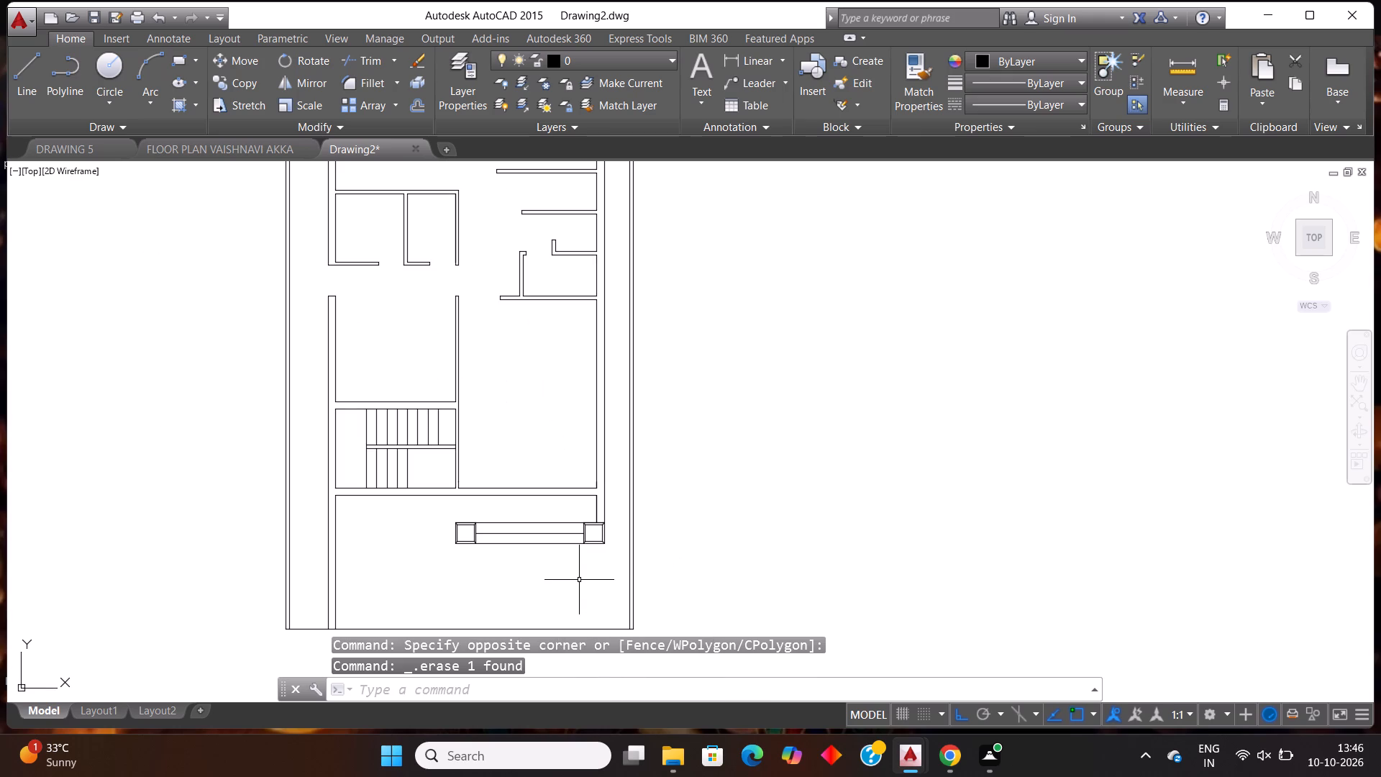
{"action": "scroll", "coordinate": [579, 579], "scroll_direction": "down", "scroll_amount": 2}
{"action": "scroll", "coordinate": [507, 550], "scroll_direction": "up", "scroll_amount": 2}
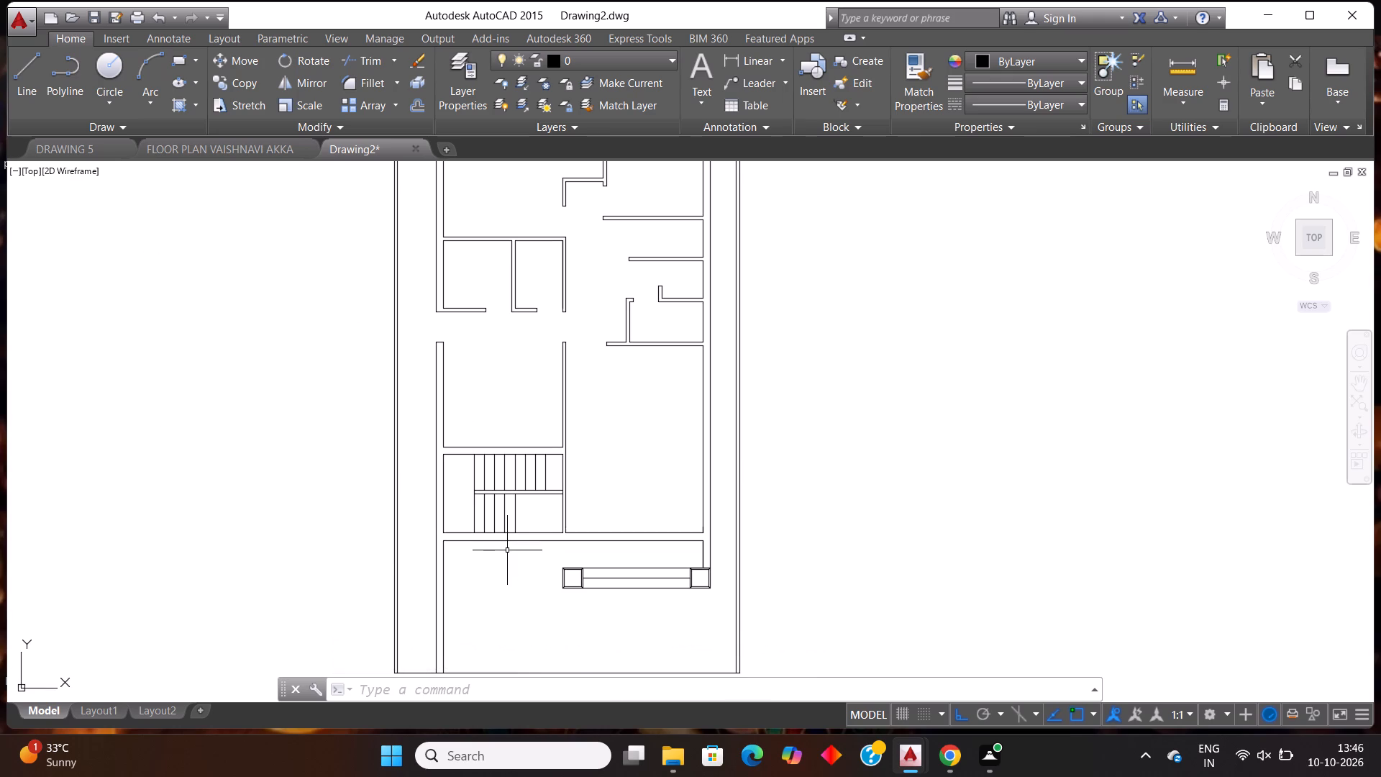
{"action": "scroll", "coordinate": [501, 594], "scroll_direction": "up", "scroll_amount": 1}
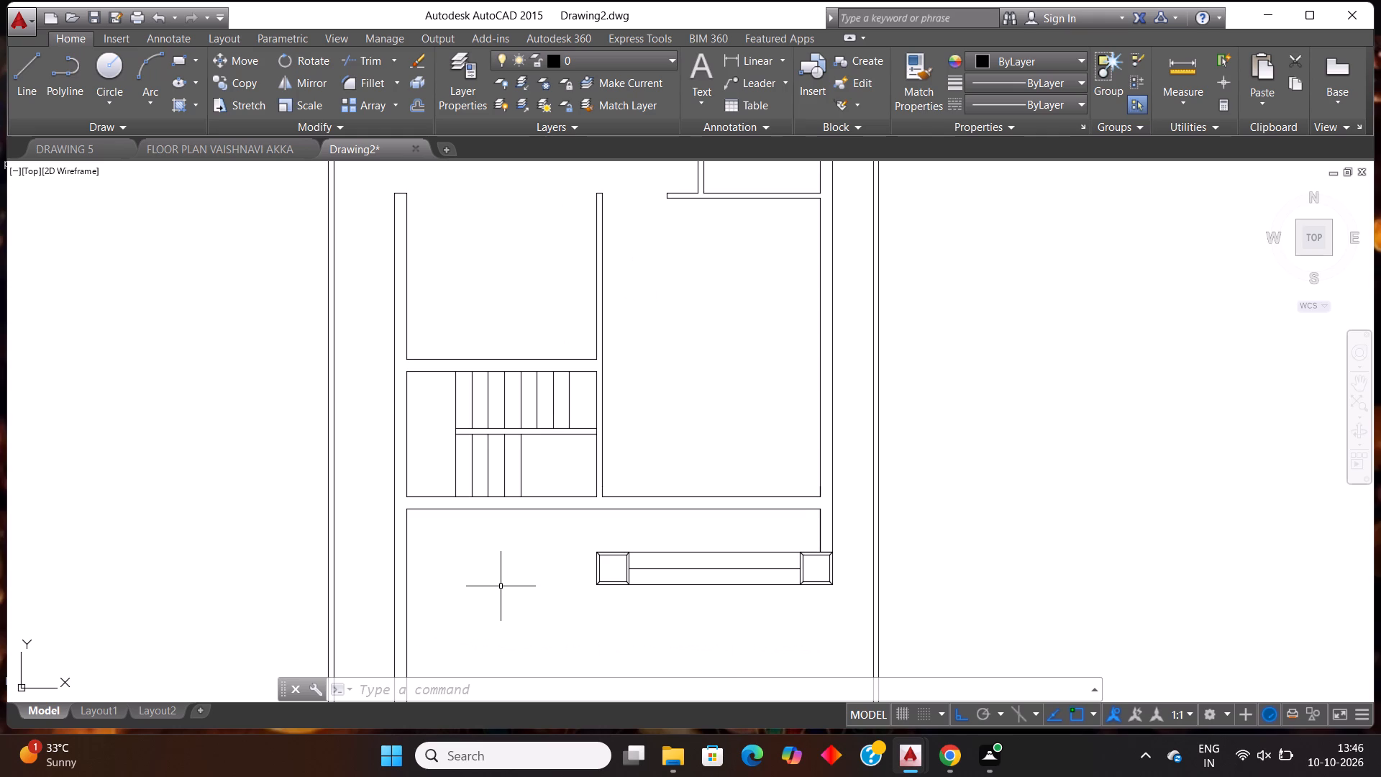
{"action": "key", "text": "Escape"}
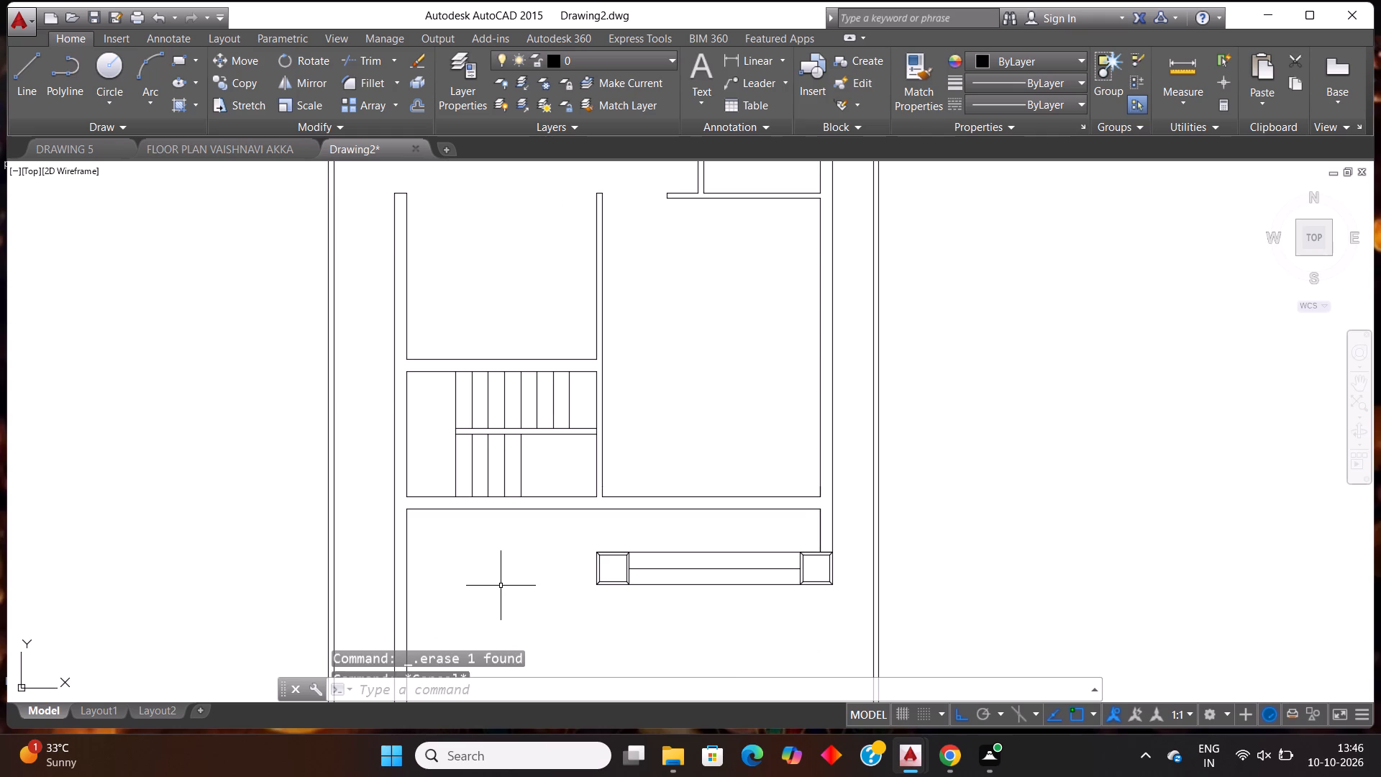
{"action": "type", "text": "ex"}
{"action": "key", "text": "Return"}
{"action": "key", "text": "Return"}
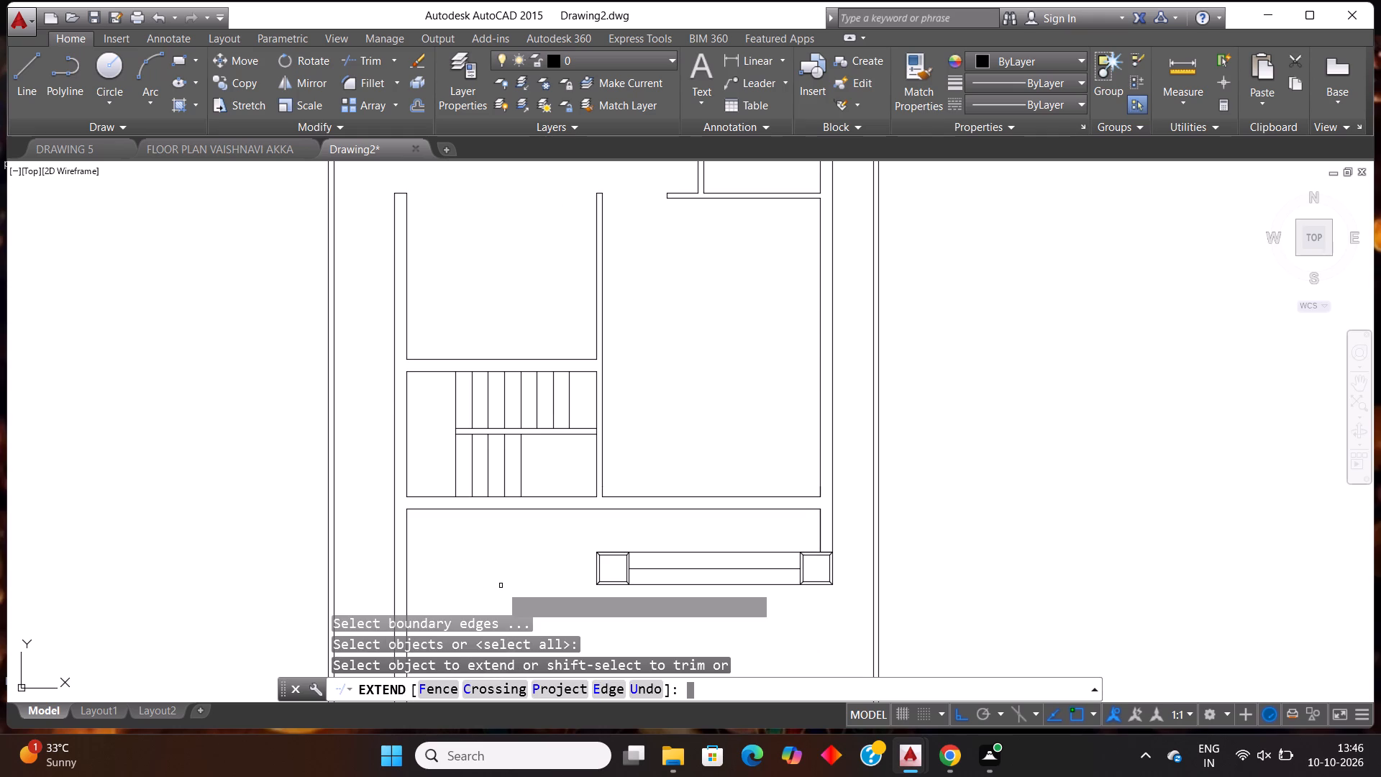
{"action": "left_click", "coordinate": [598, 463]}
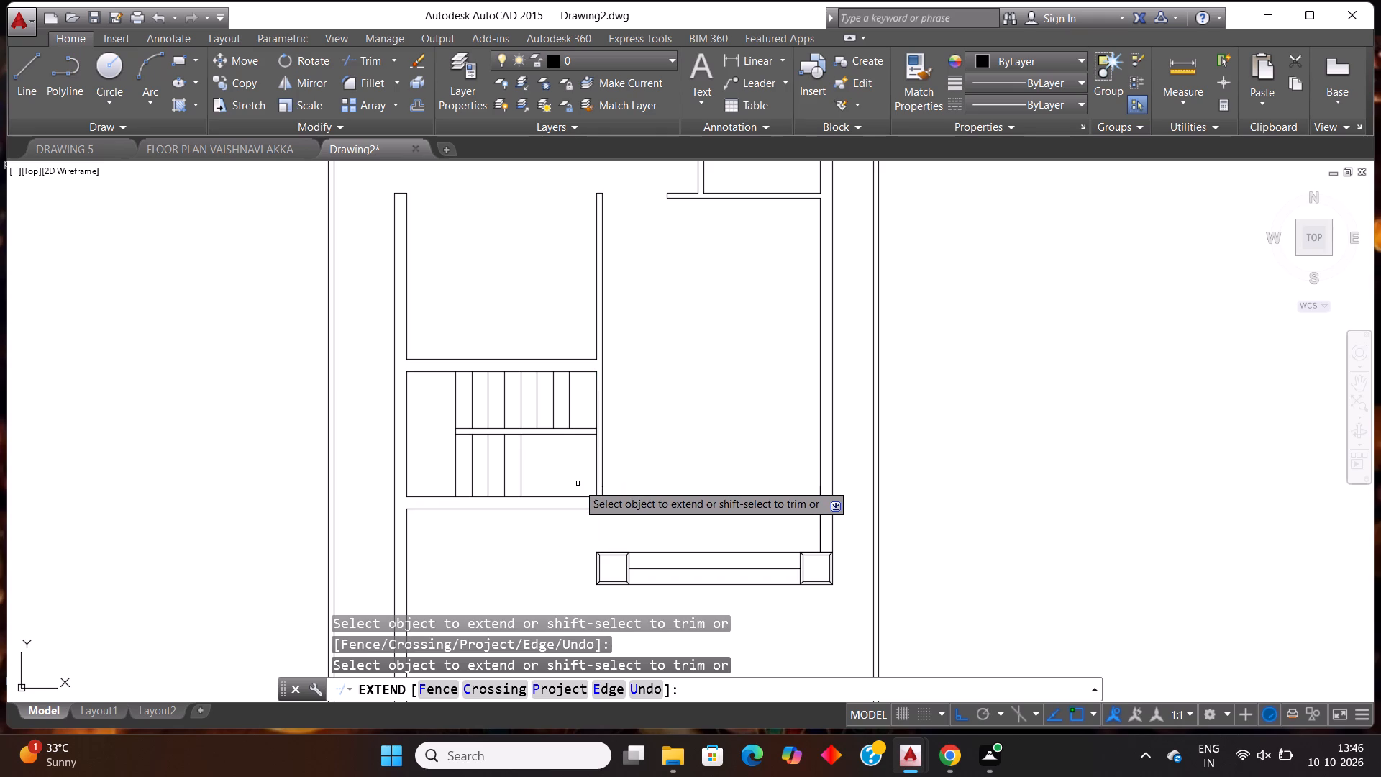
{"action": "key", "text": "Escape"}
Offset the staircase's right-hand wall line 3' inward, toward the treads.
{"action": "type", "text": "off"}
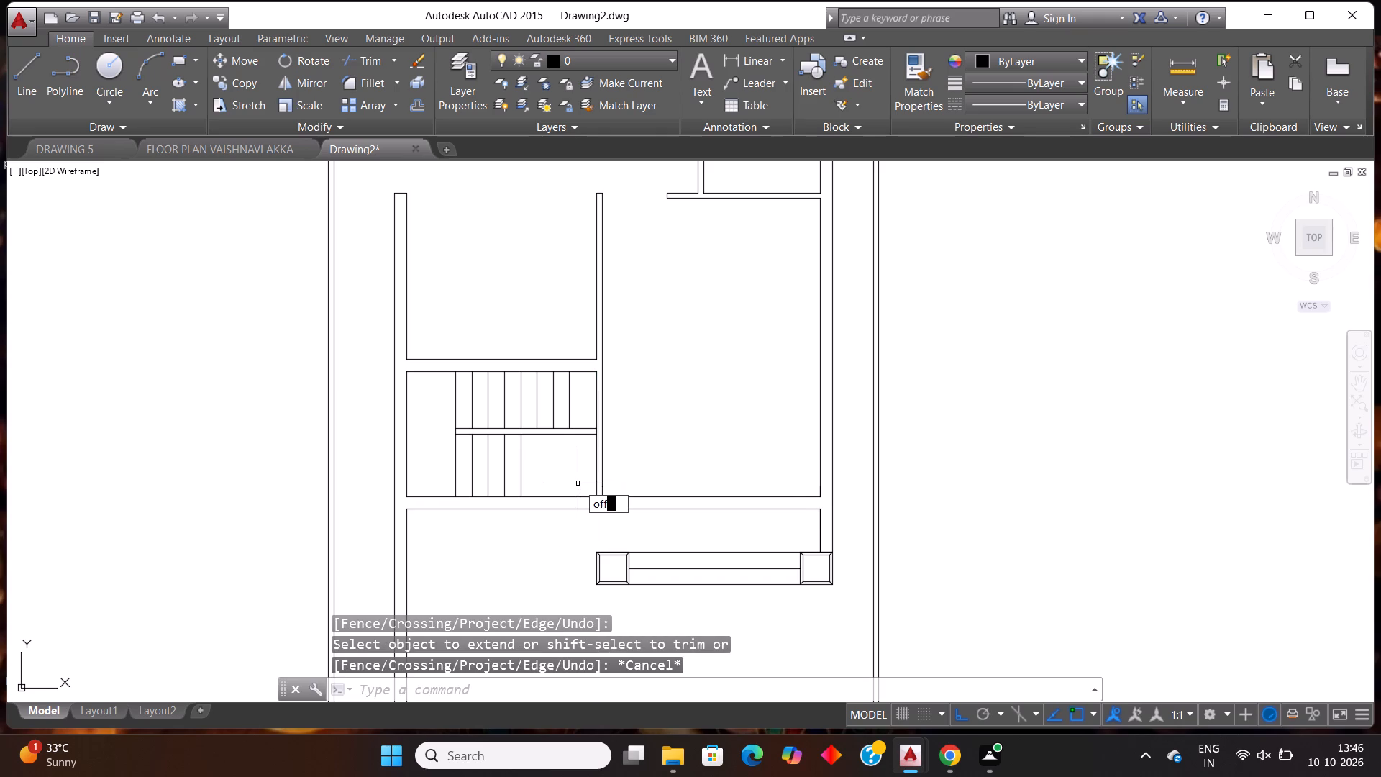
{"action": "key", "text": "Return"}
{"action": "key", "text": "Return"}
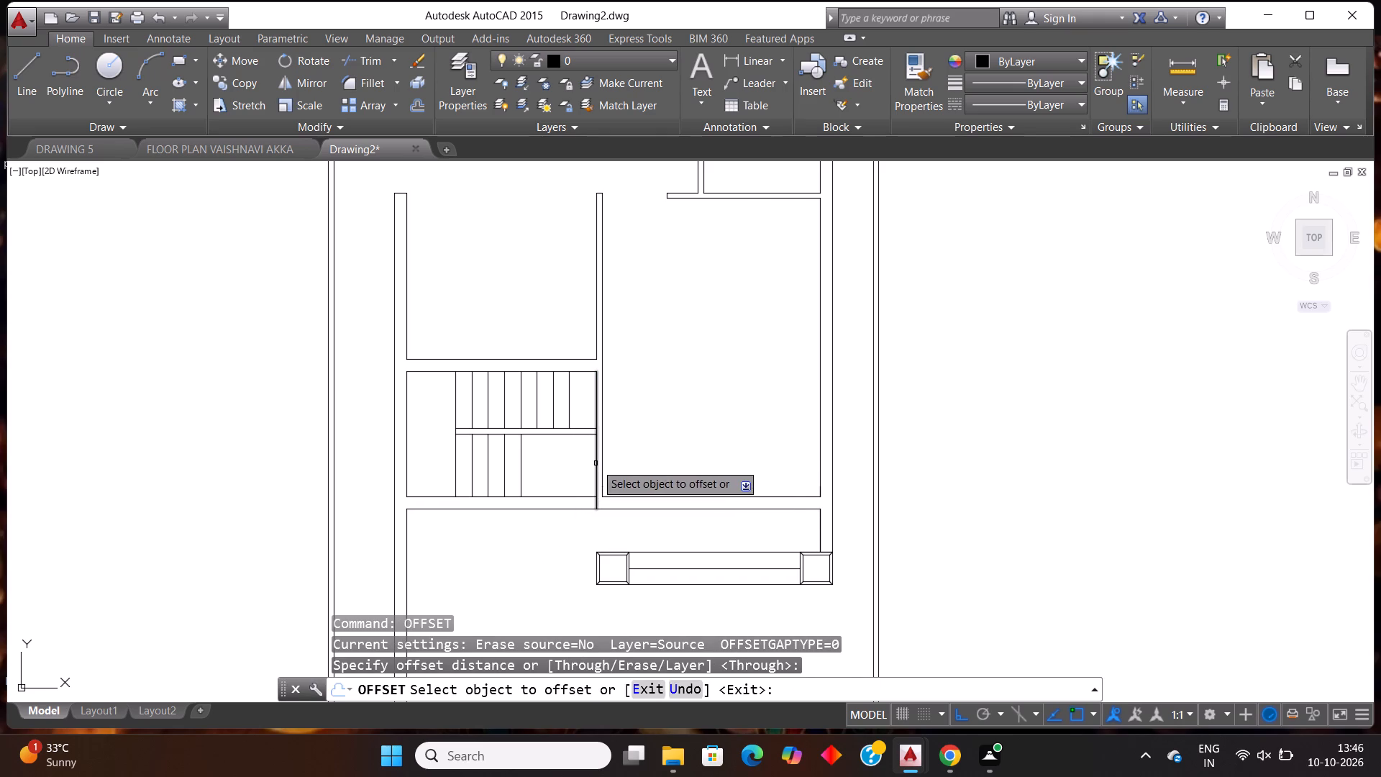
{"action": "left_click", "coordinate": [596, 463]}
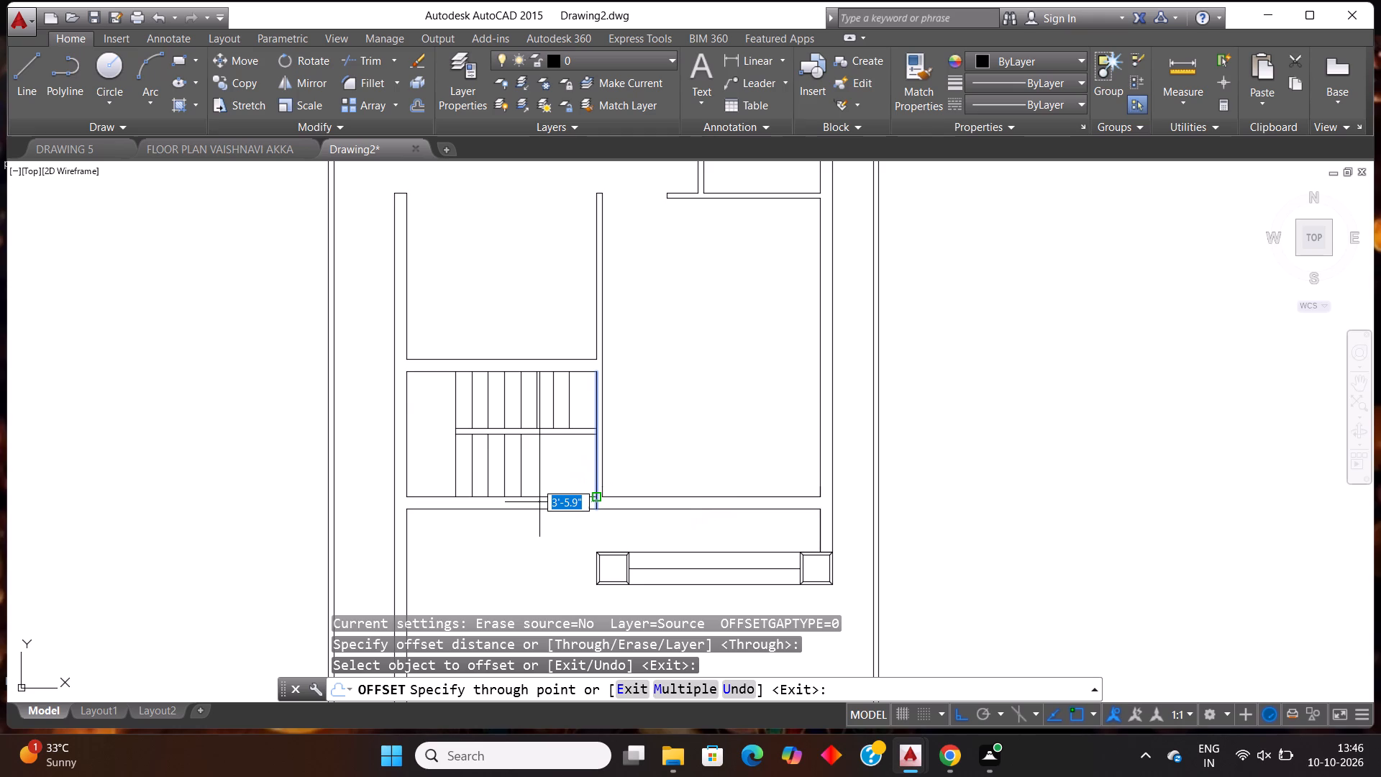
{"action": "type", "text": "3'"}
{"action": "key", "text": "Return"}
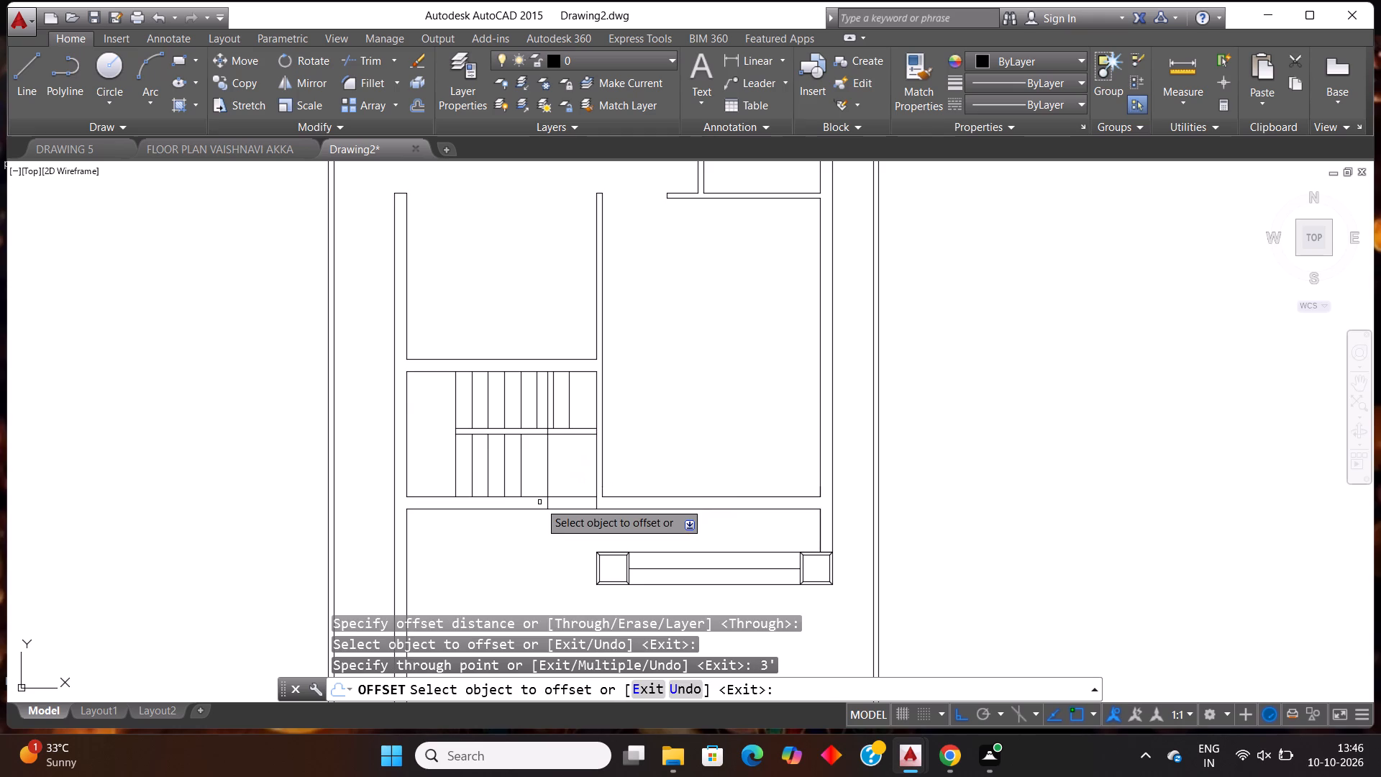
Offset the last tread line of the lower stair flight by 1' to add another tread.
{"action": "left_click", "coordinate": [519, 481]}
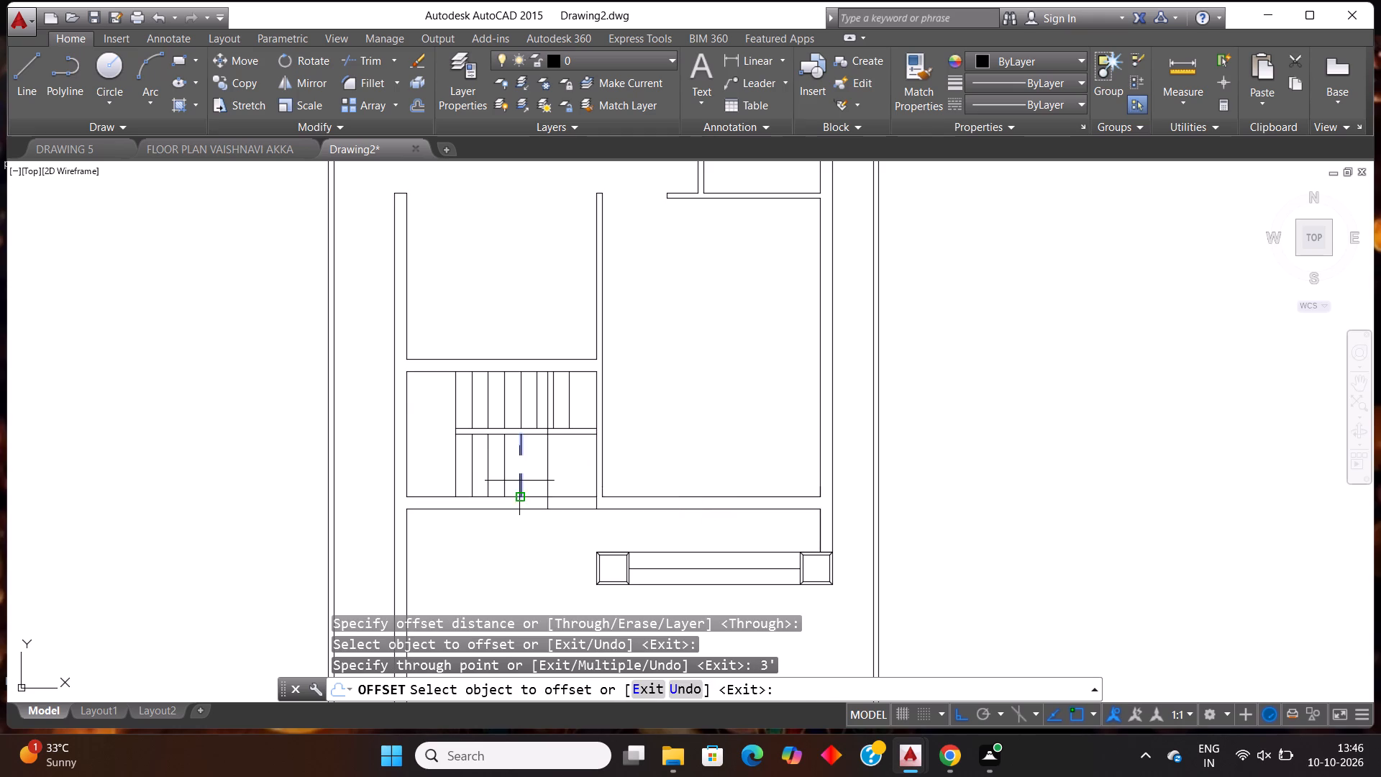
{"action": "type", "text": "1'"}
{"action": "key", "text": "Return"}
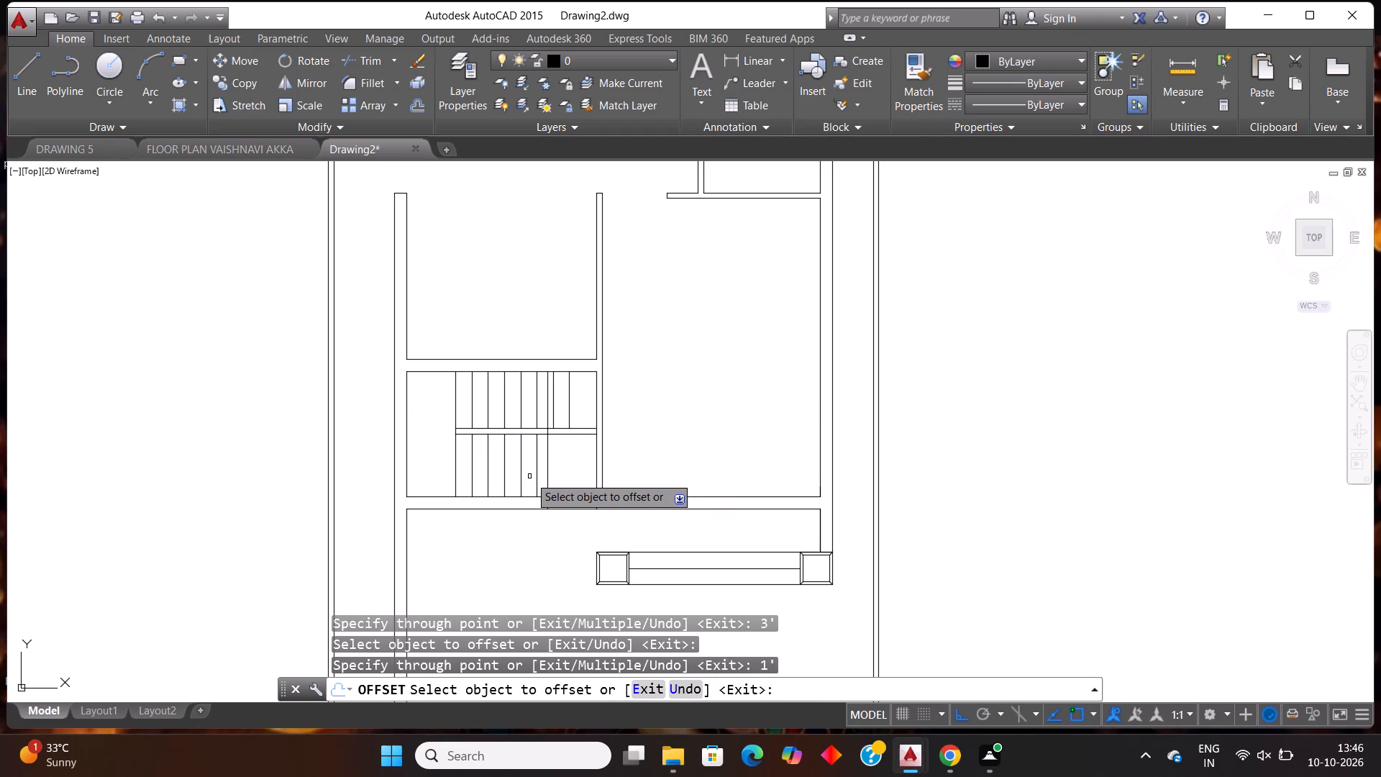
{"action": "key", "text": "Escape"}
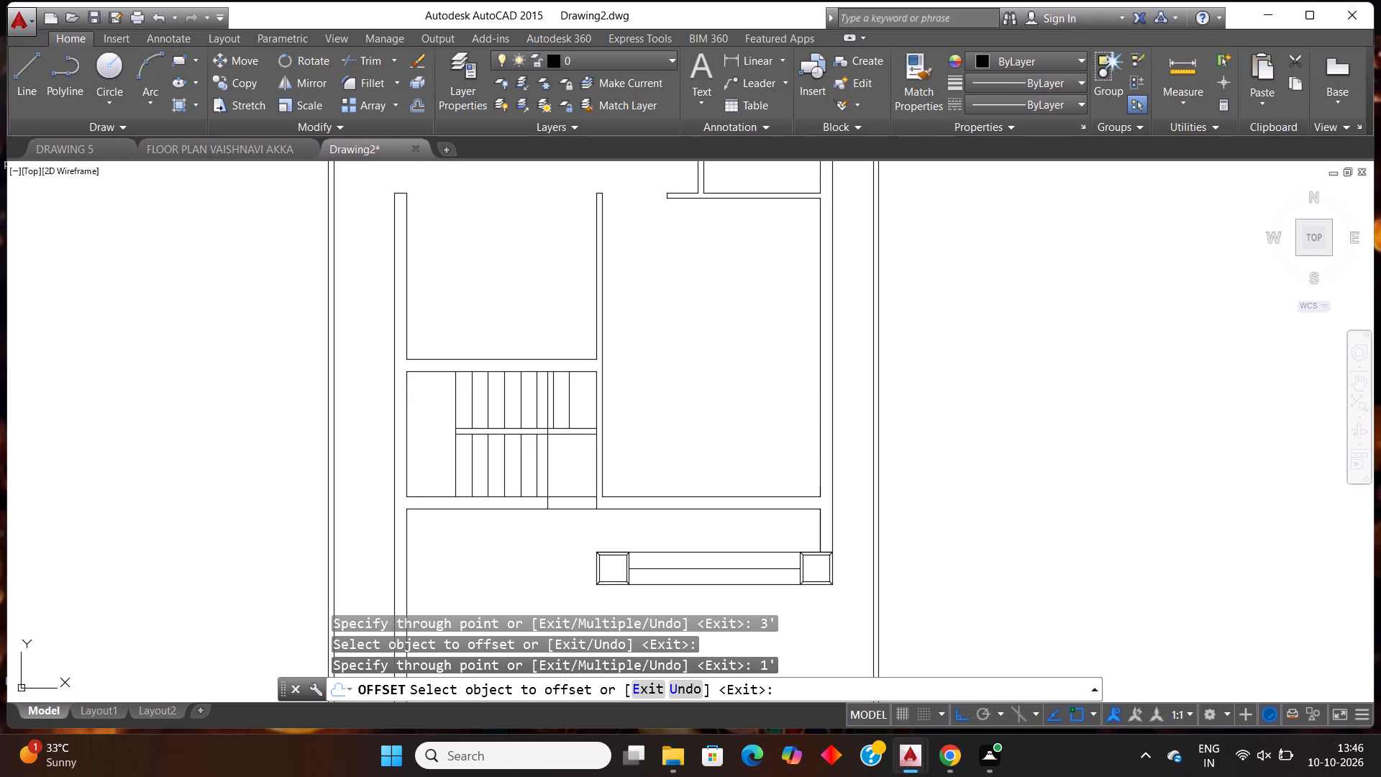
Trim the line offset 3' from the staircase's right-hand wall out of the upper flight and the gap between the dividing lines.
{"action": "type", "text": "tr"}
{"action": "key", "text": "Return"}
{"action": "key", "text": "Return"}
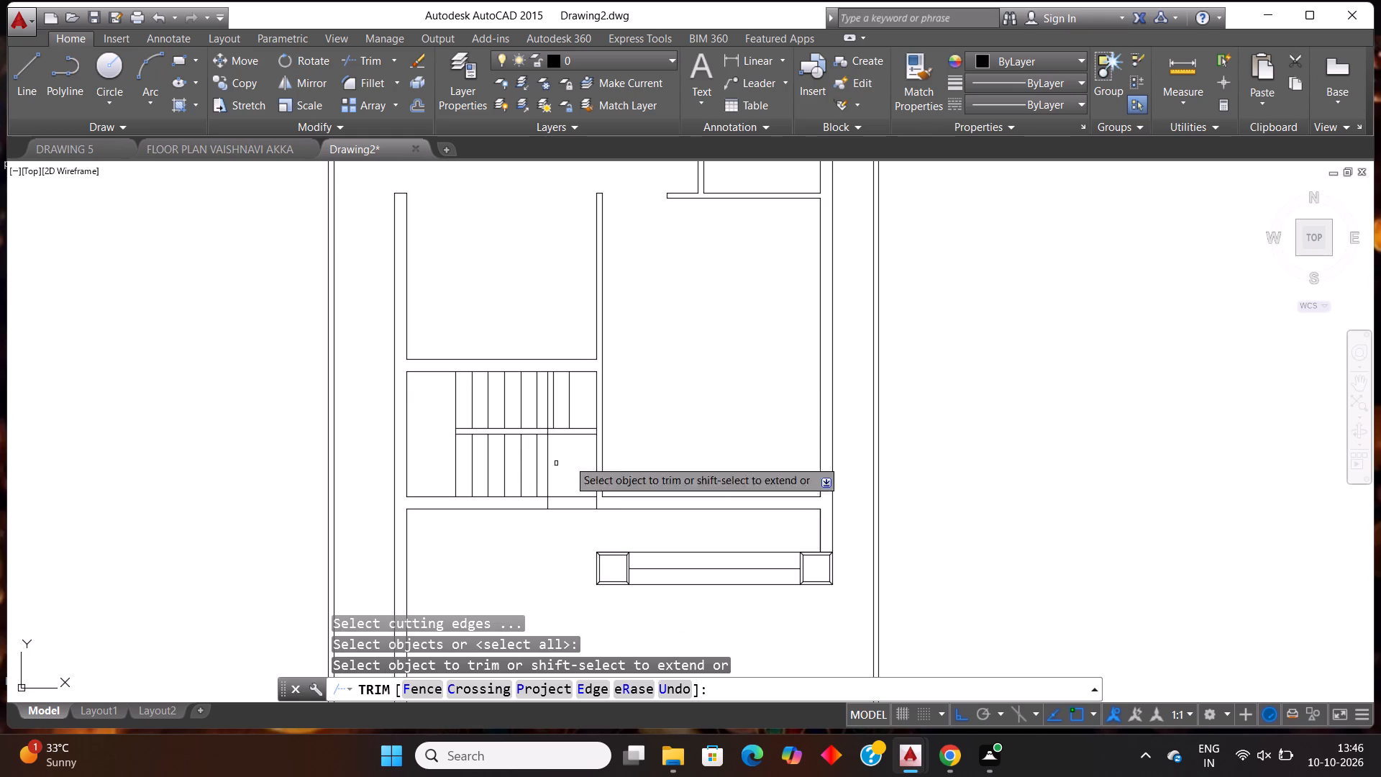
{"action": "scroll", "coordinate": [553, 428], "scroll_direction": "up", "scroll_amount": 2}
{"action": "left_click", "coordinate": [533, 410]}
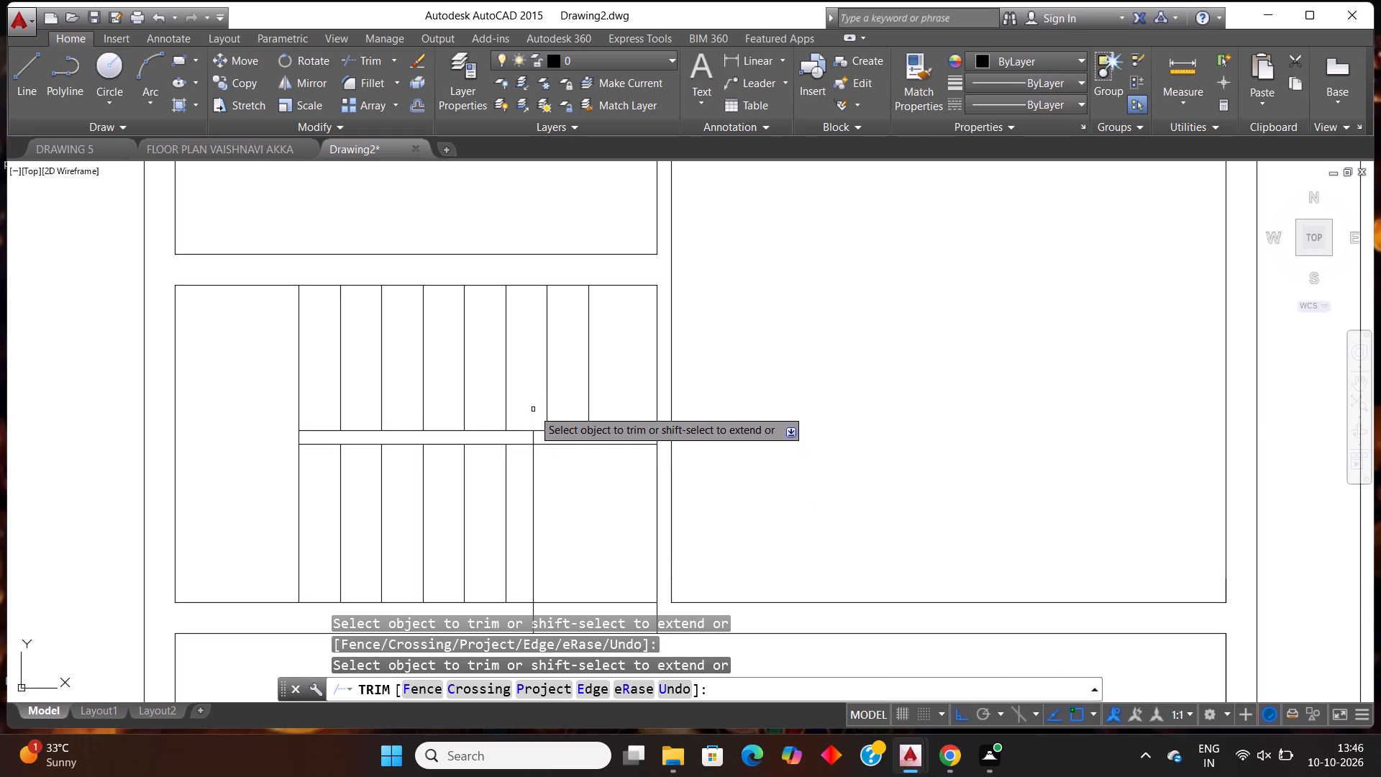
{"action": "left_click", "coordinate": [533, 437]}
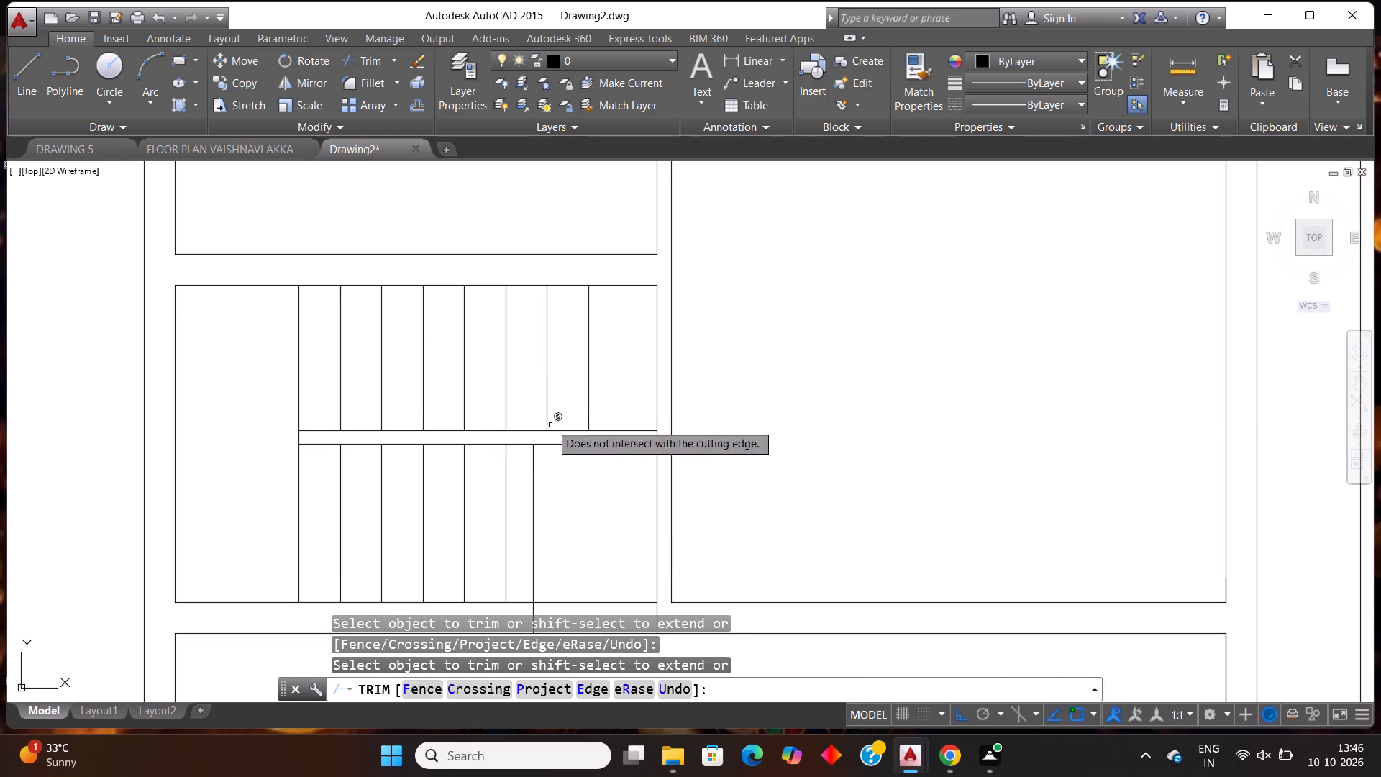
Trim the wall below the staircase to open the 3' entrance, and remove the offset line remaining beside the lower flight.
{"action": "scroll", "coordinate": [552, 421], "scroll_direction": "down", "scroll_amount": 3}
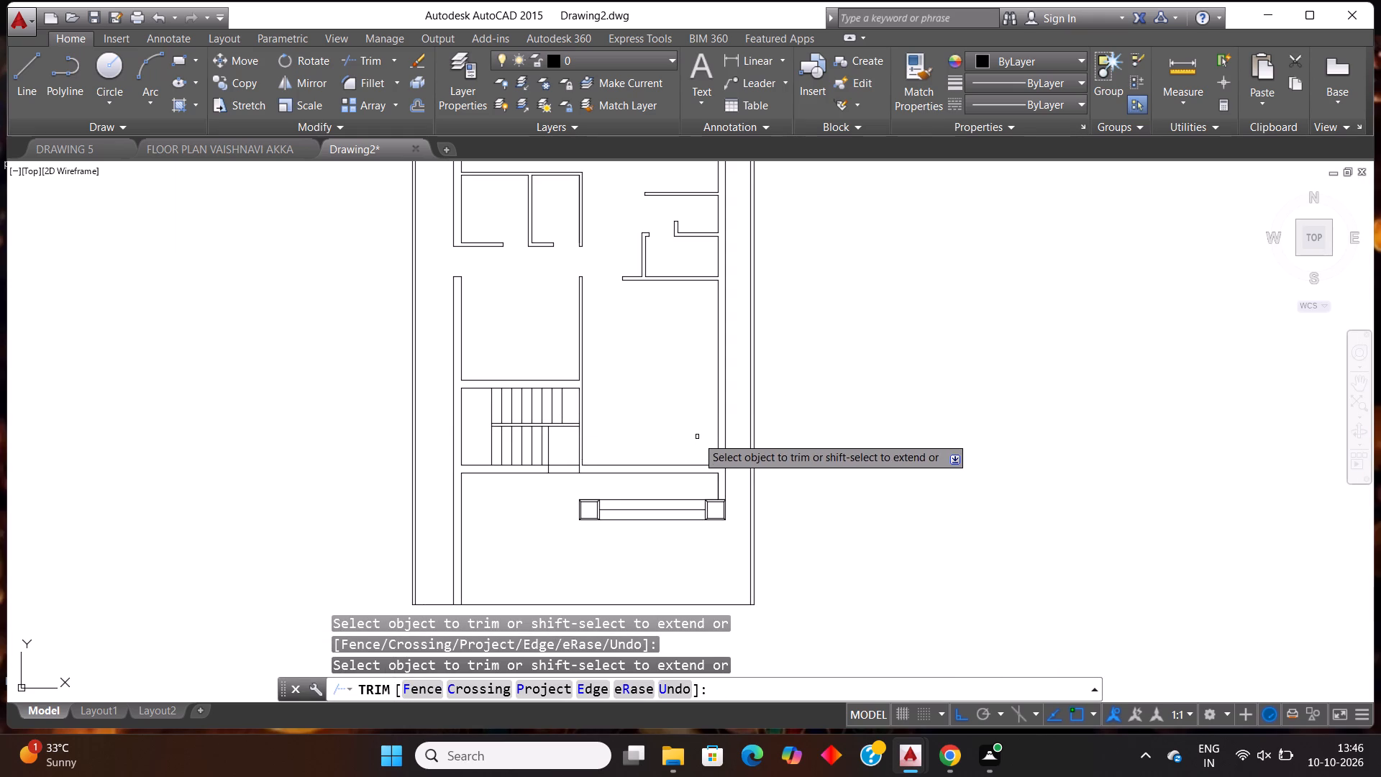
{"action": "left_click", "coordinate": [564, 481]}
{"action": "left_click", "coordinate": [565, 452]}
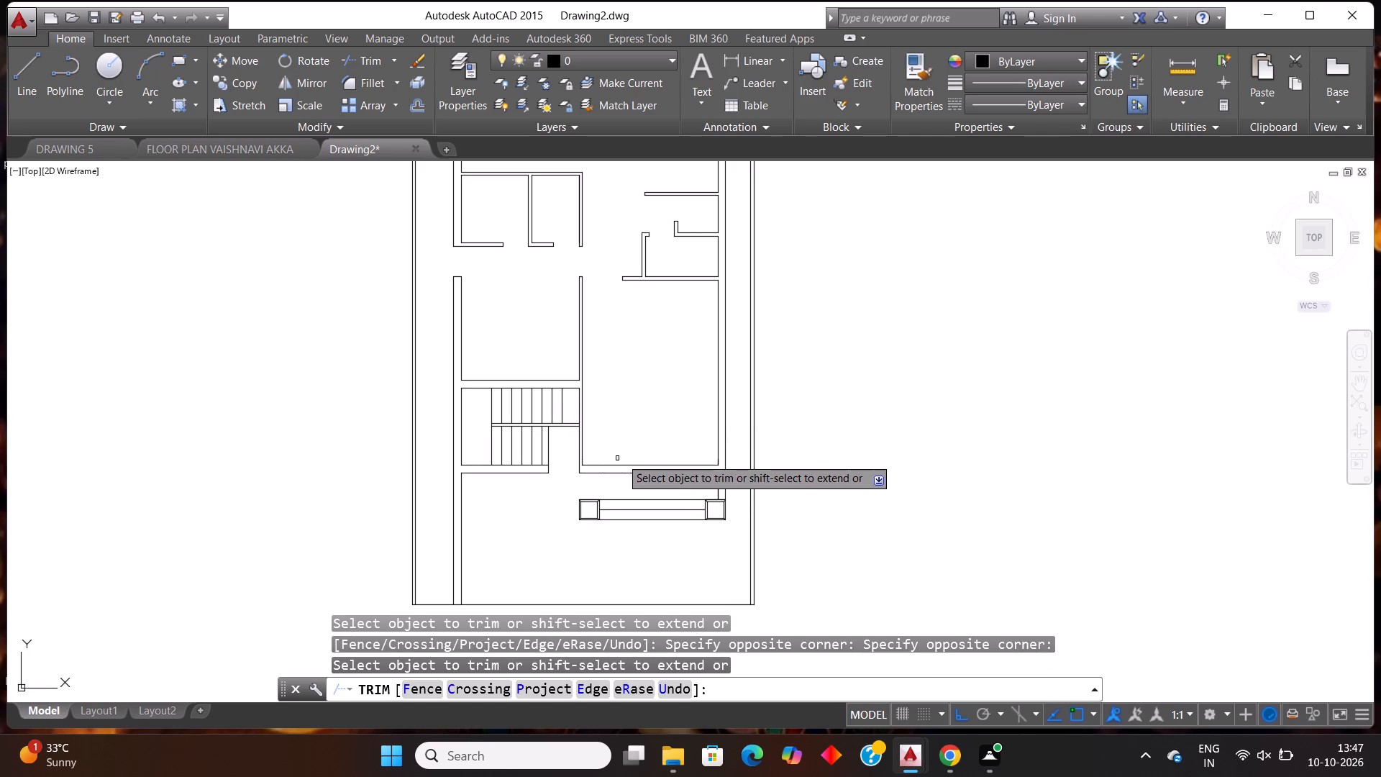
{"action": "scroll", "coordinate": [620, 444], "scroll_direction": "up", "scroll_amount": 1}
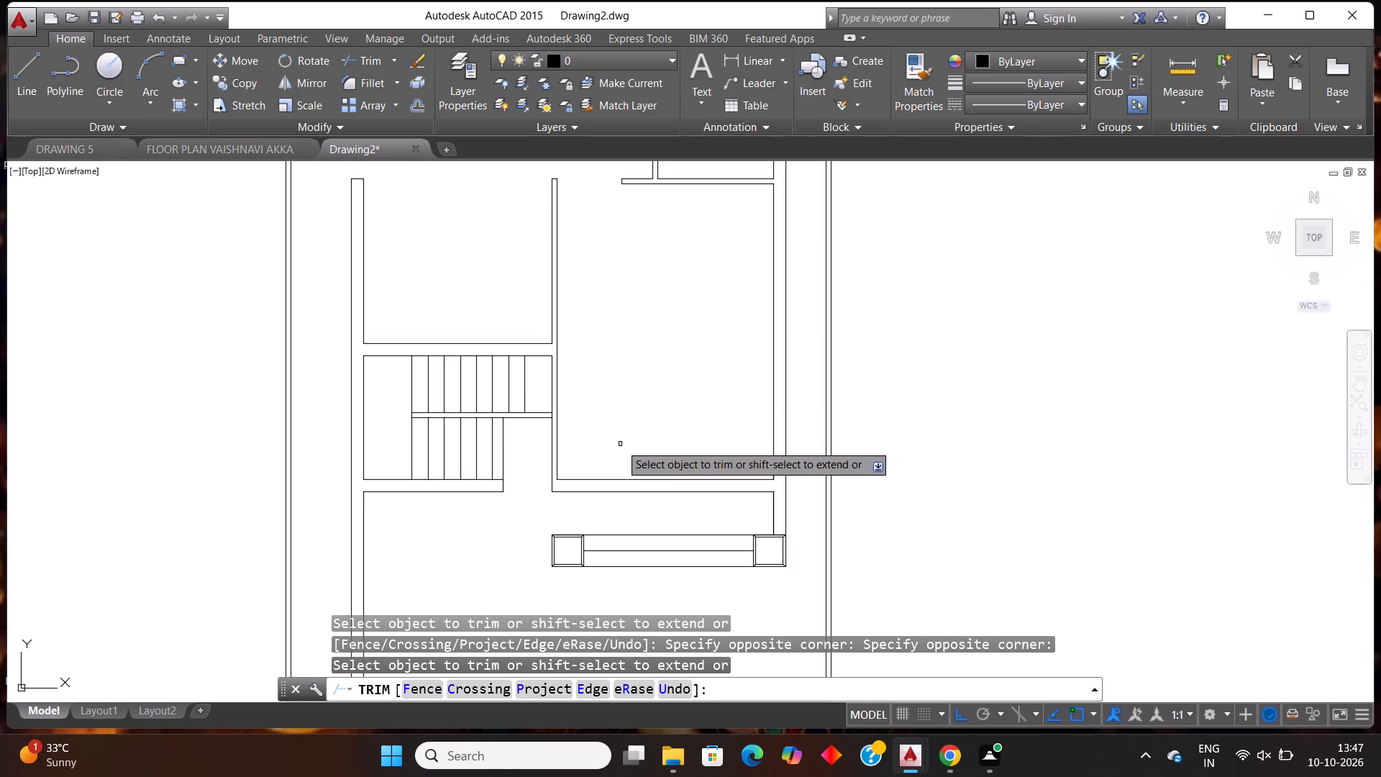
{"action": "left_click", "coordinate": [503, 463]}
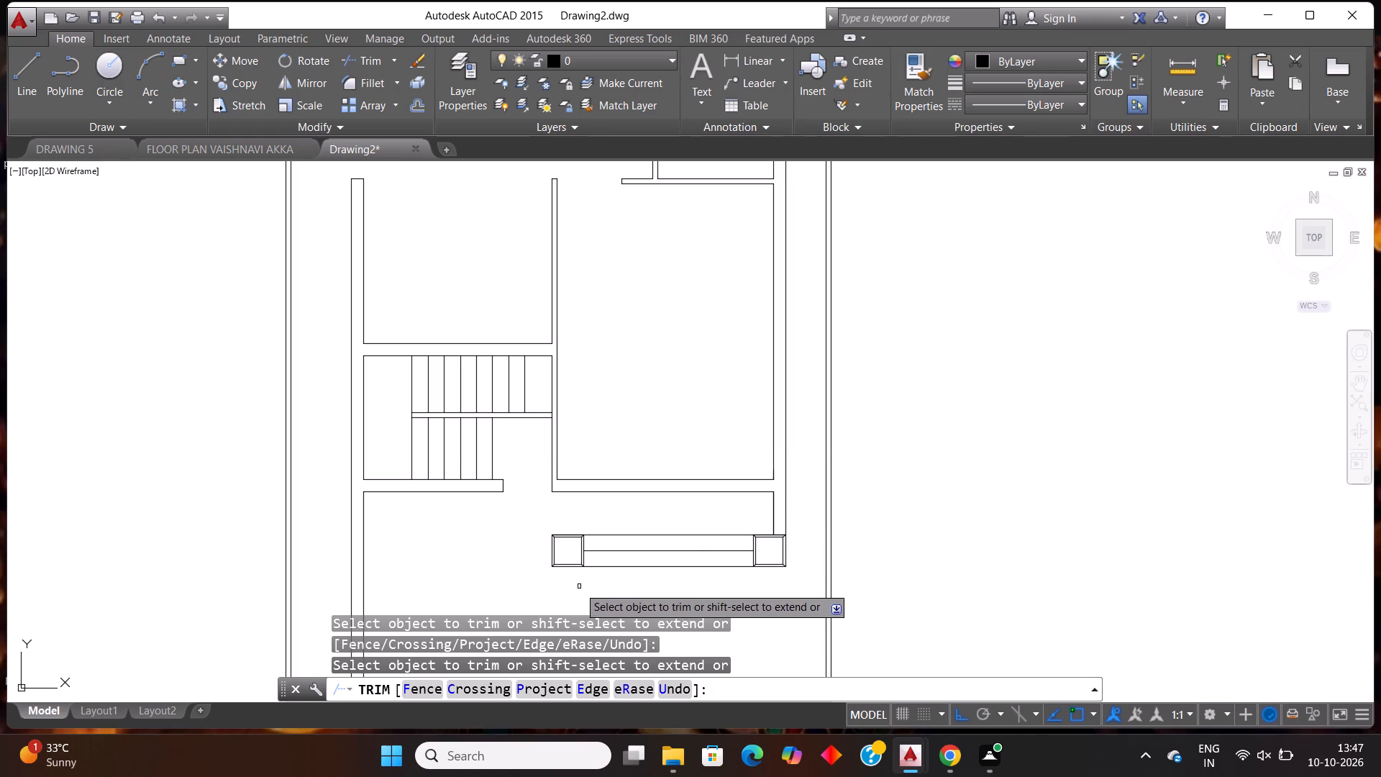
{"action": "scroll", "coordinate": [586, 472], "scroll_direction": "down", "scroll_amount": 1}
{"action": "key", "text": "Escape"}
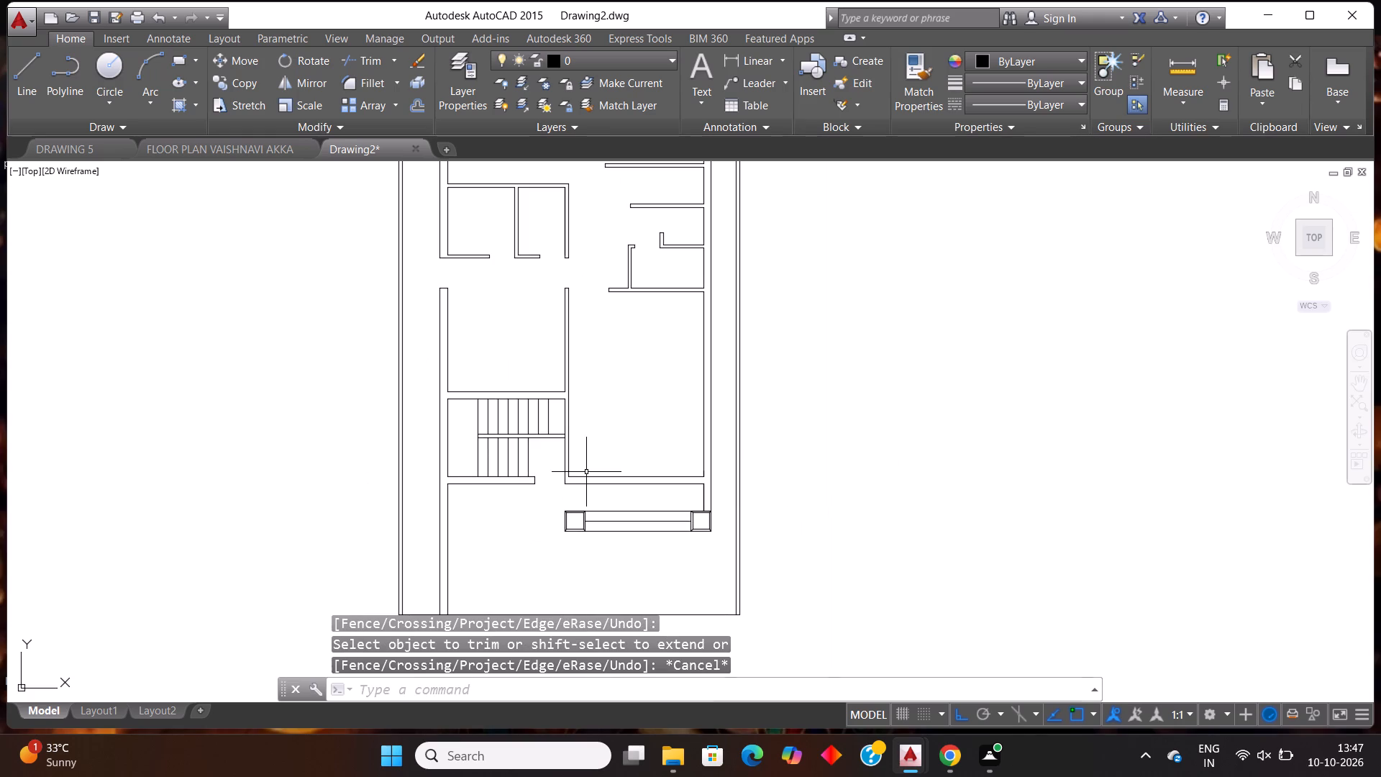
Draw a vertical guide line from the staircase entrance's left jamb down past the plot's front boundary.
{"action": "key", "text": "l"}
{"action": "key", "text": "Return"}
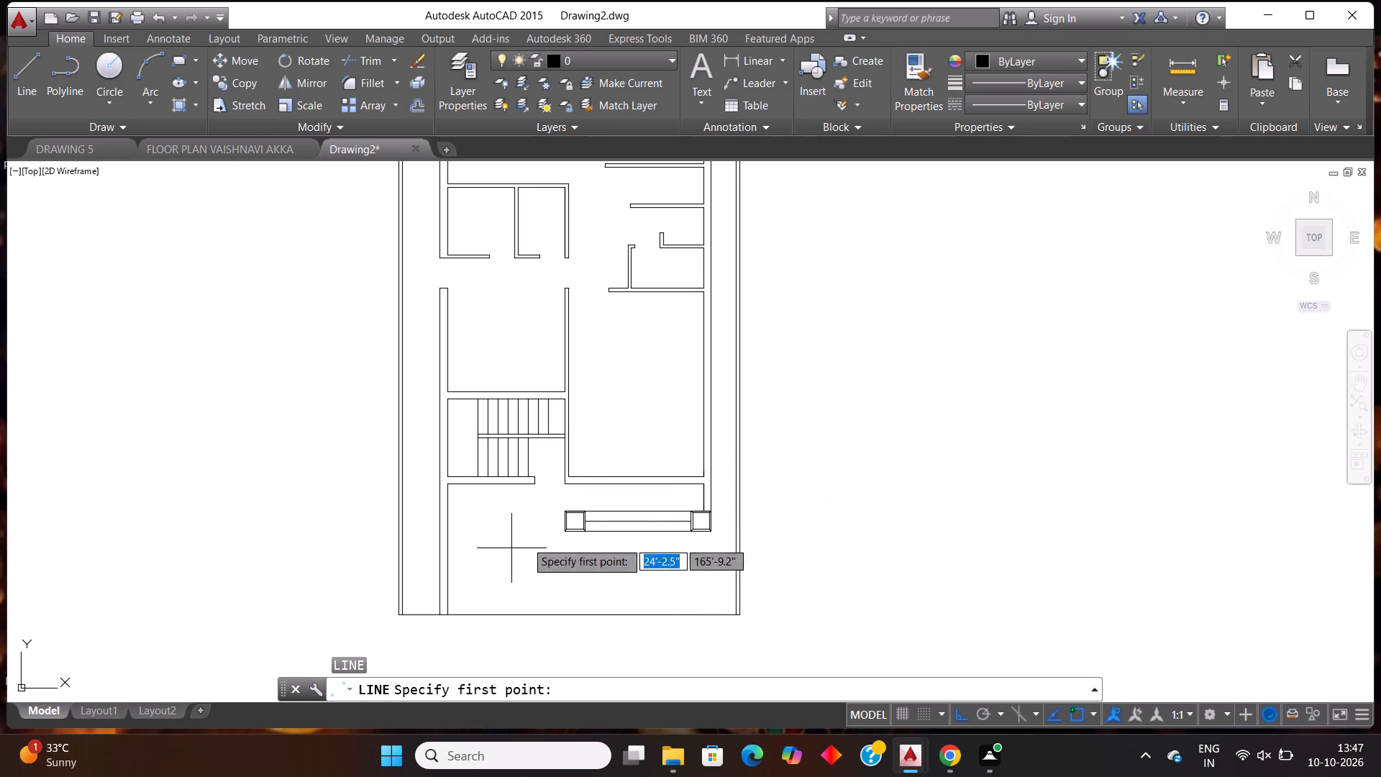
{"action": "scroll", "coordinate": [552, 522], "scroll_direction": "up", "scroll_amount": 2}
{"action": "left_click", "coordinate": [506, 432]}
{"action": "scroll", "coordinate": [520, 491], "scroll_direction": "down", "scroll_amount": 4}
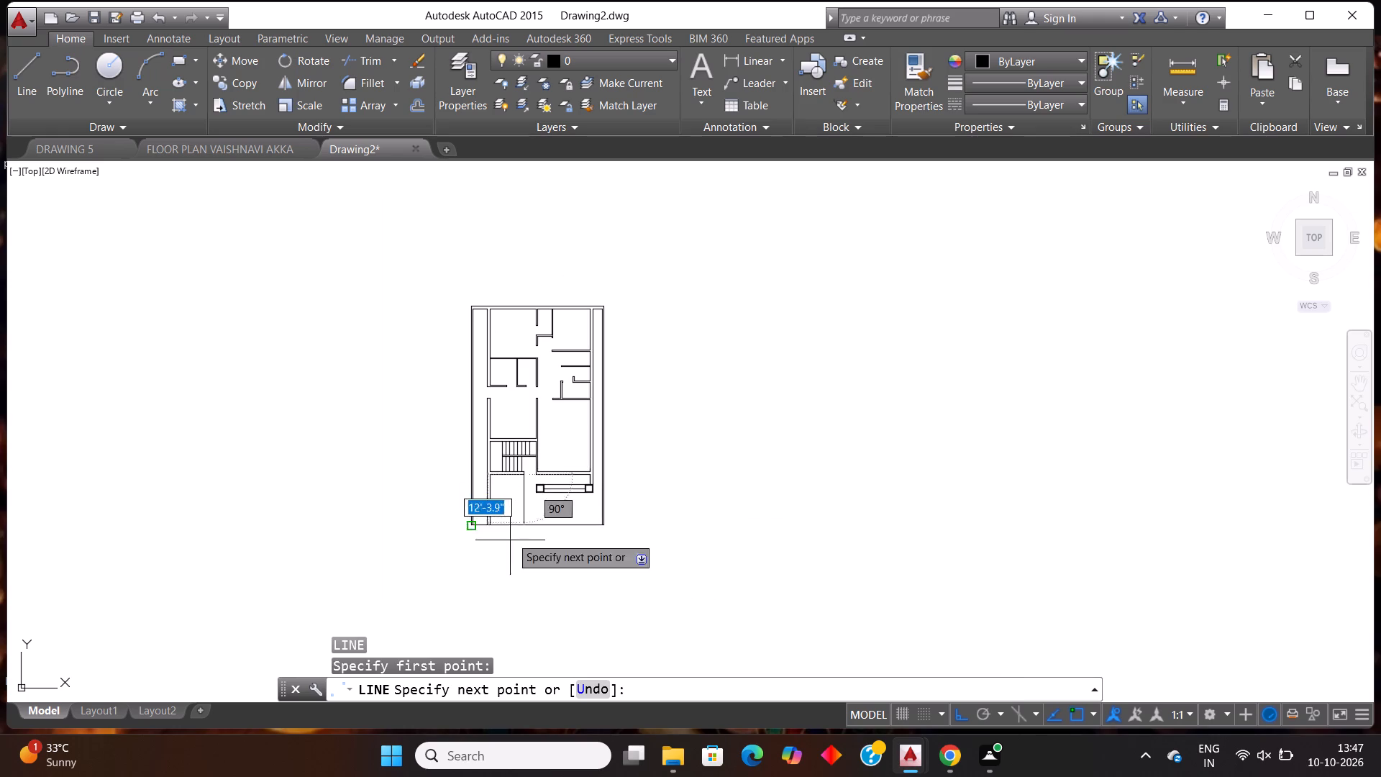
{"action": "left_click", "coordinate": [513, 560]}
{"action": "key", "text": "Escape"}
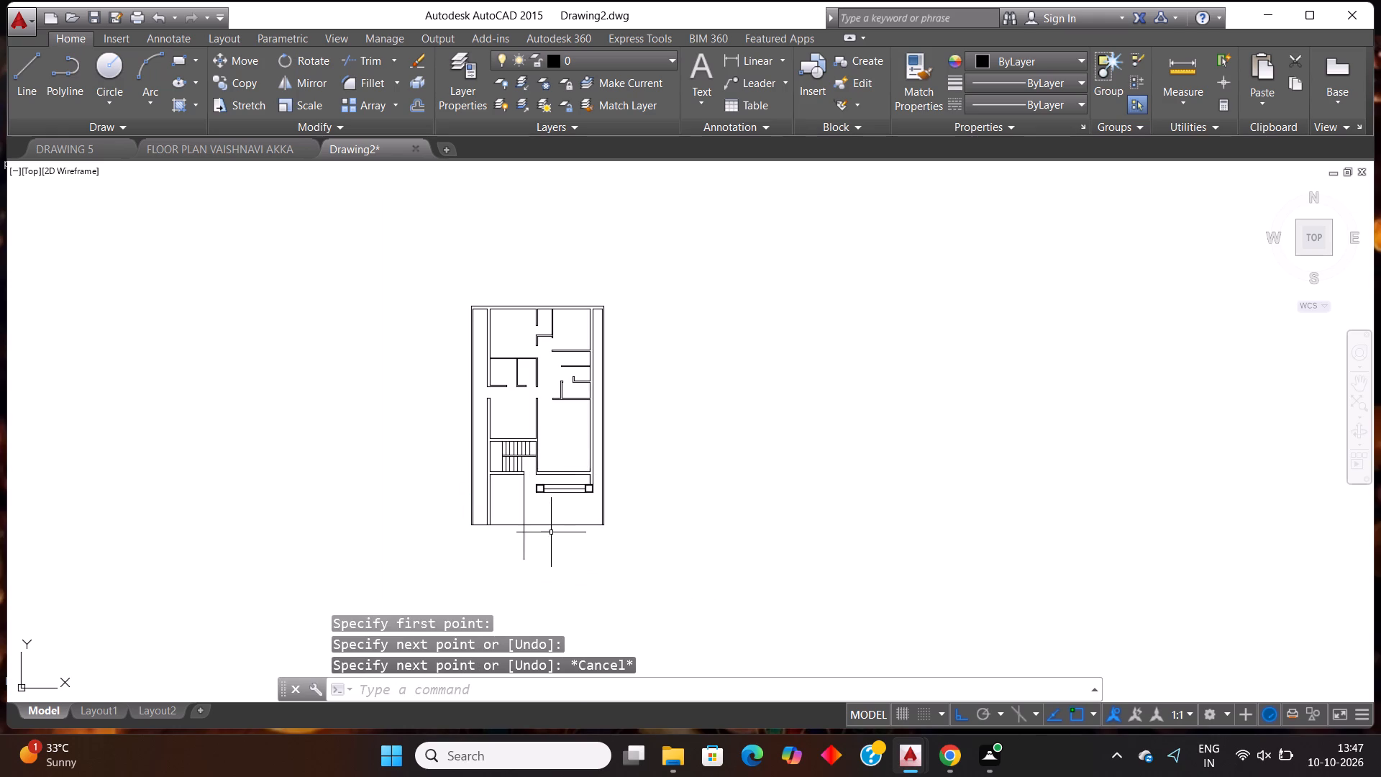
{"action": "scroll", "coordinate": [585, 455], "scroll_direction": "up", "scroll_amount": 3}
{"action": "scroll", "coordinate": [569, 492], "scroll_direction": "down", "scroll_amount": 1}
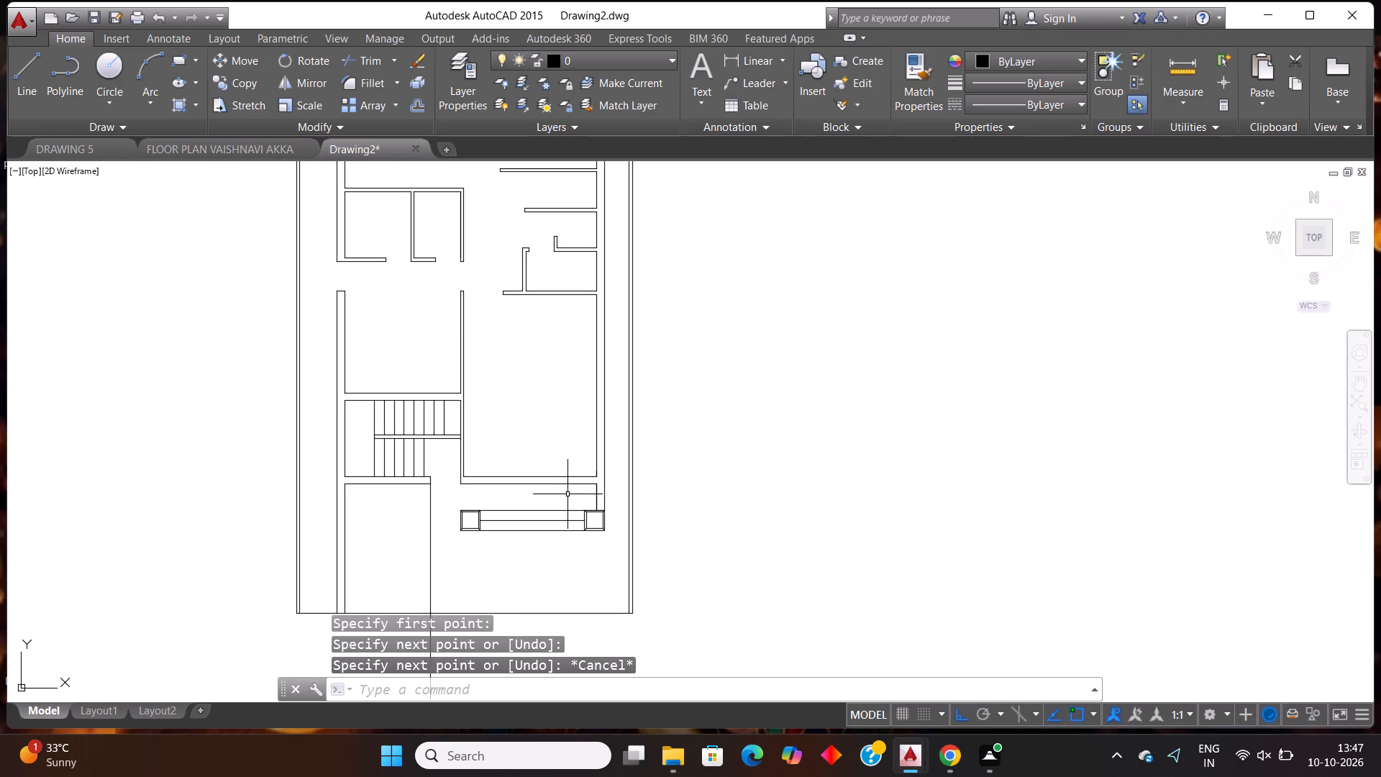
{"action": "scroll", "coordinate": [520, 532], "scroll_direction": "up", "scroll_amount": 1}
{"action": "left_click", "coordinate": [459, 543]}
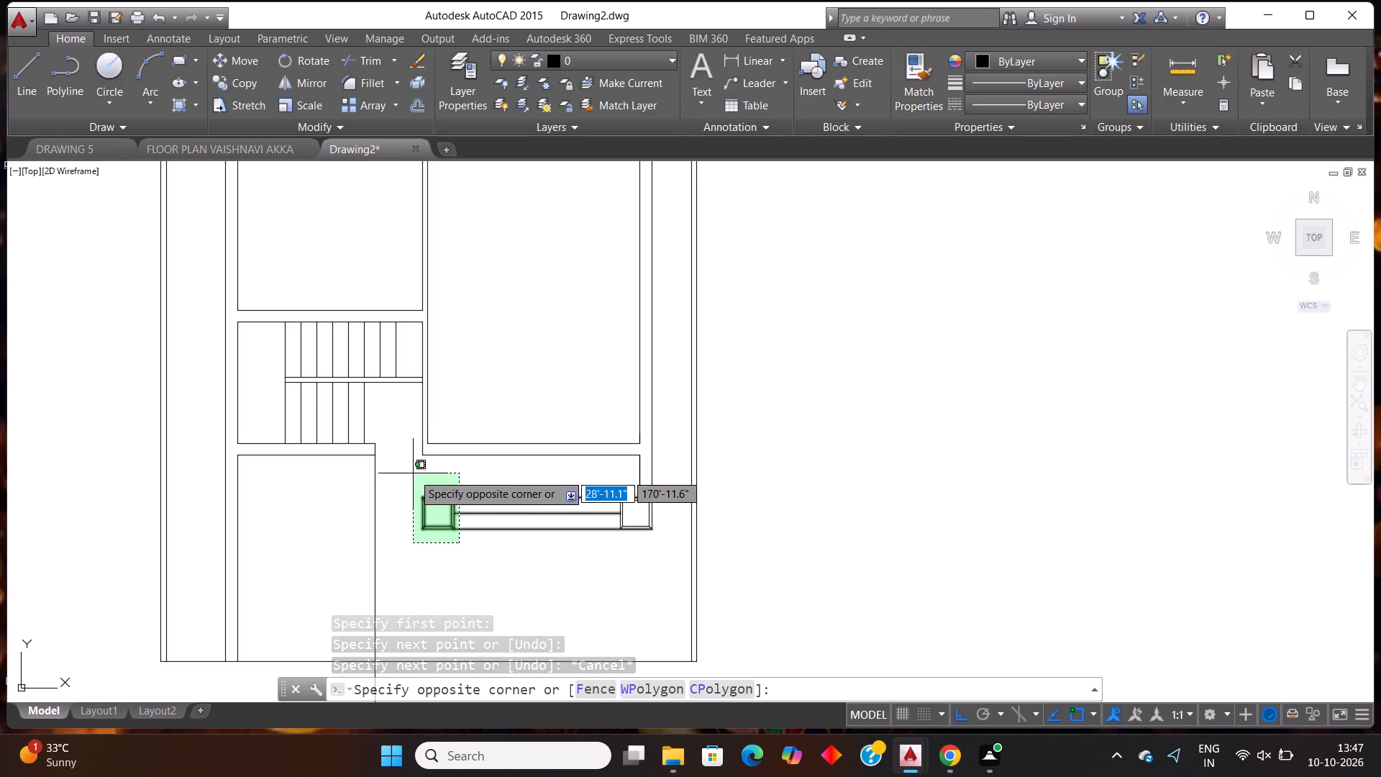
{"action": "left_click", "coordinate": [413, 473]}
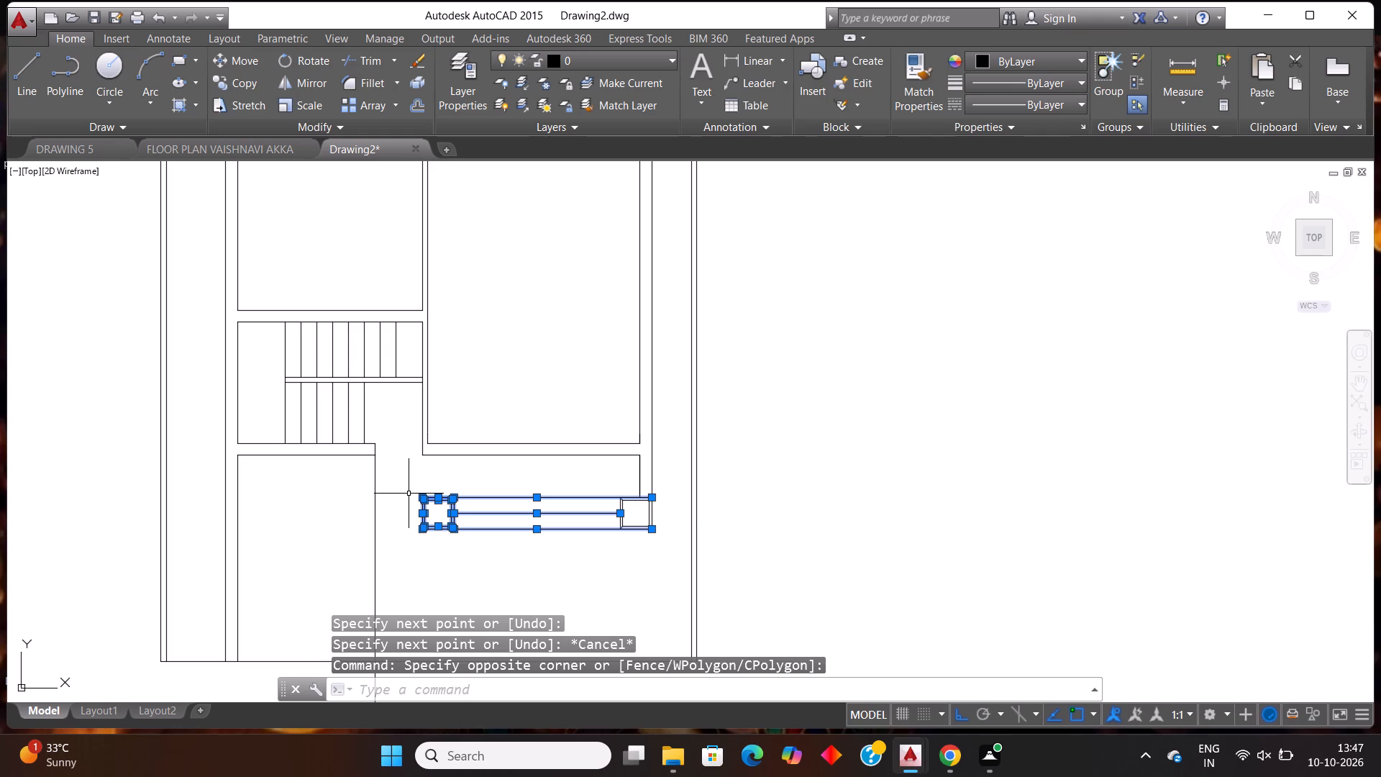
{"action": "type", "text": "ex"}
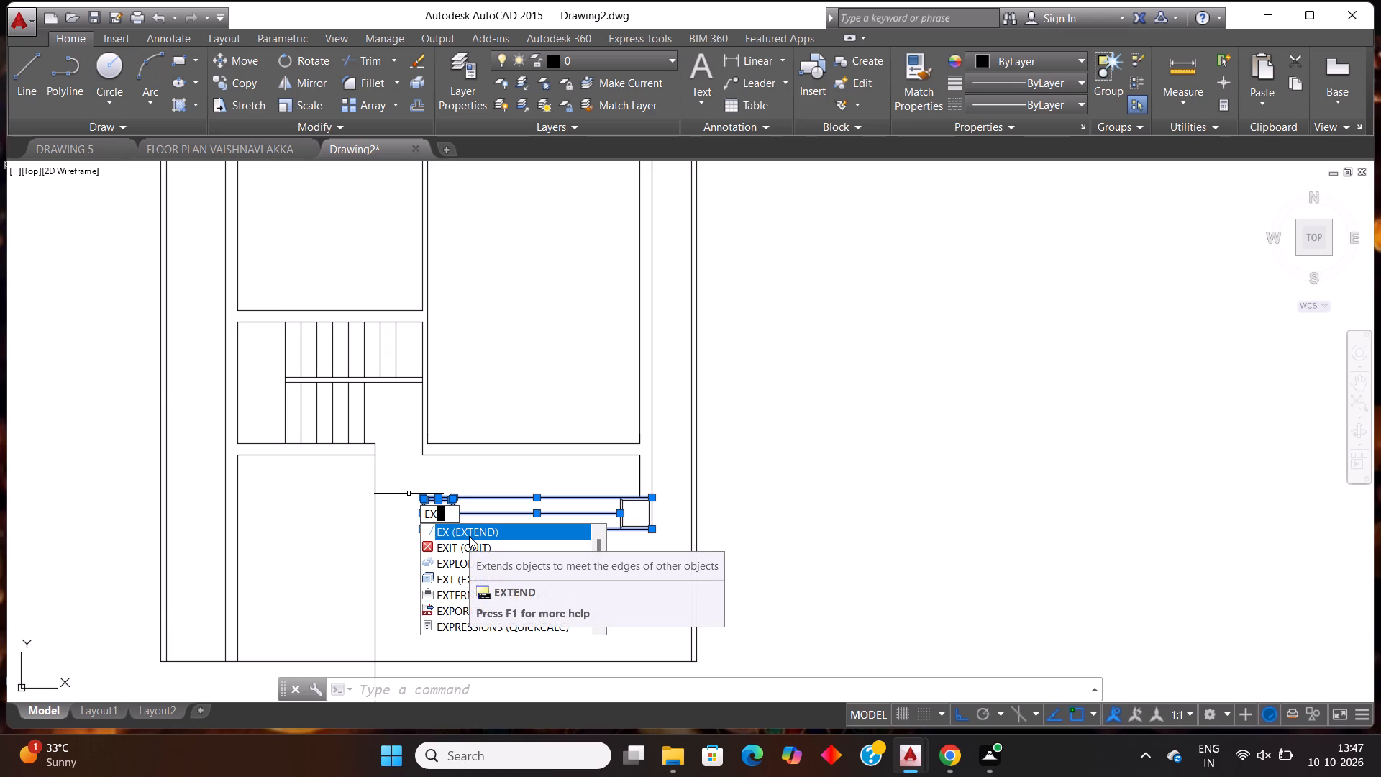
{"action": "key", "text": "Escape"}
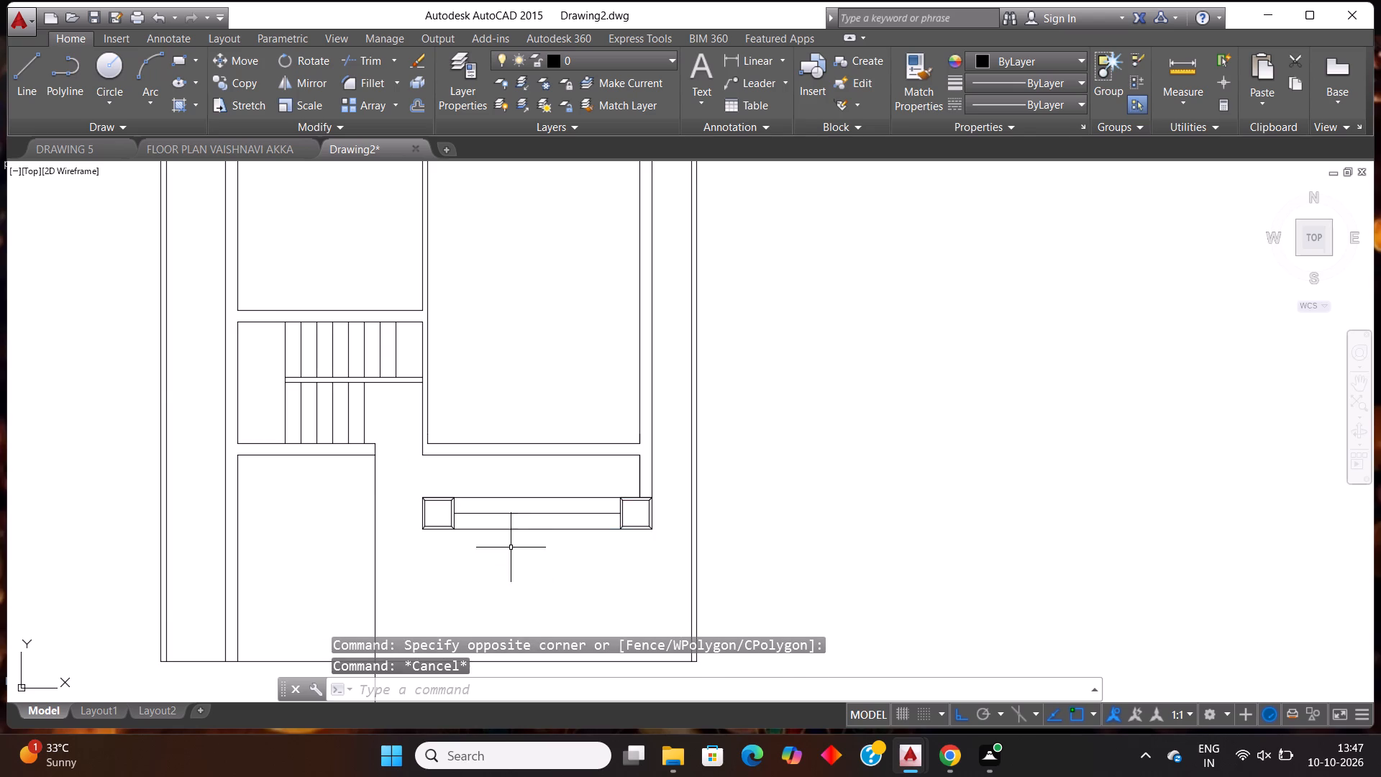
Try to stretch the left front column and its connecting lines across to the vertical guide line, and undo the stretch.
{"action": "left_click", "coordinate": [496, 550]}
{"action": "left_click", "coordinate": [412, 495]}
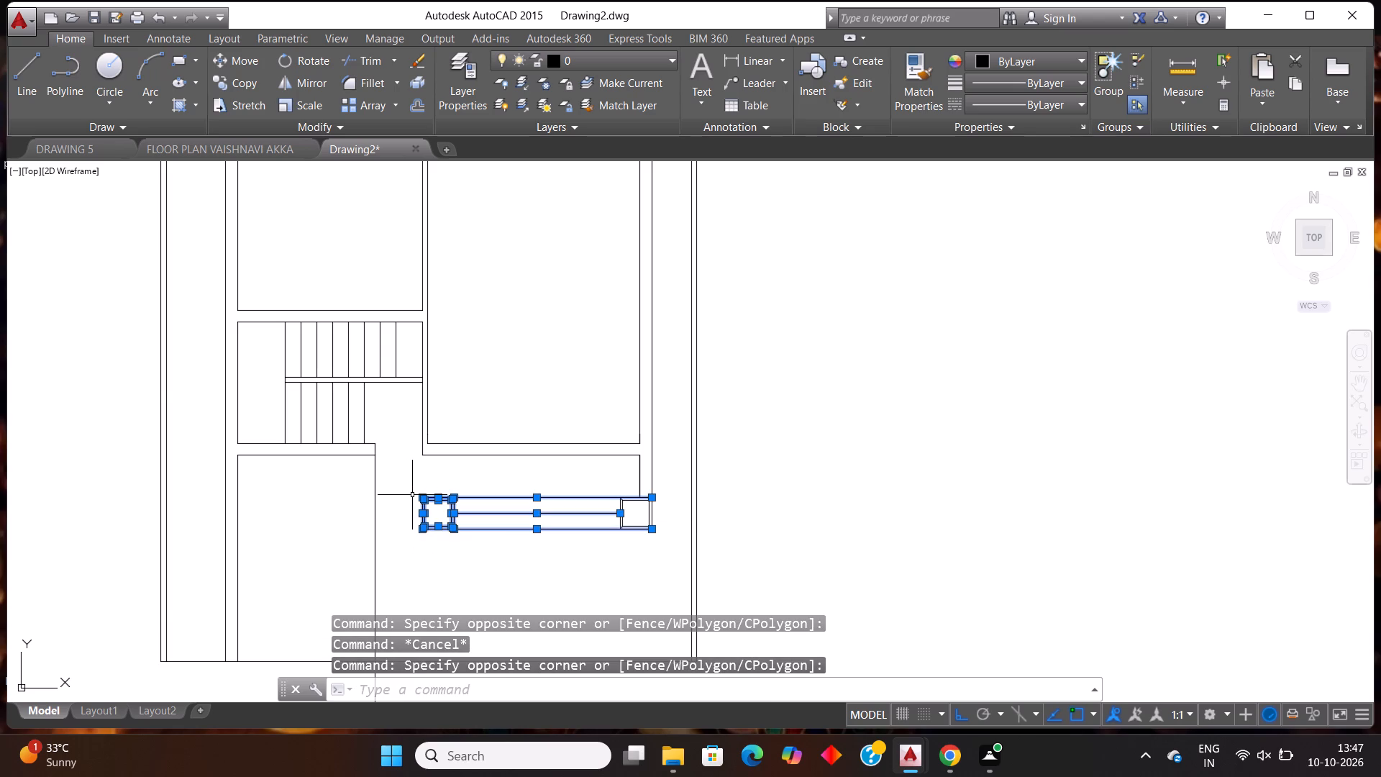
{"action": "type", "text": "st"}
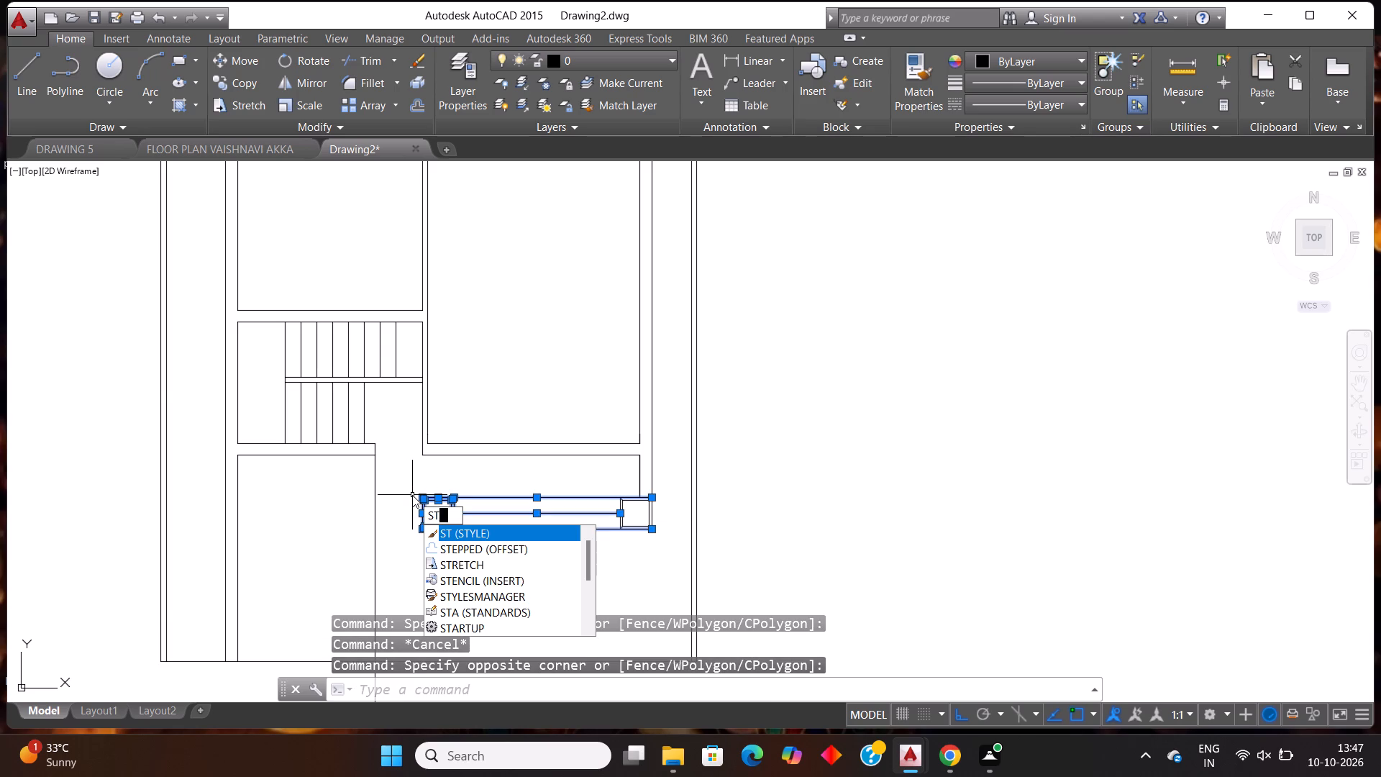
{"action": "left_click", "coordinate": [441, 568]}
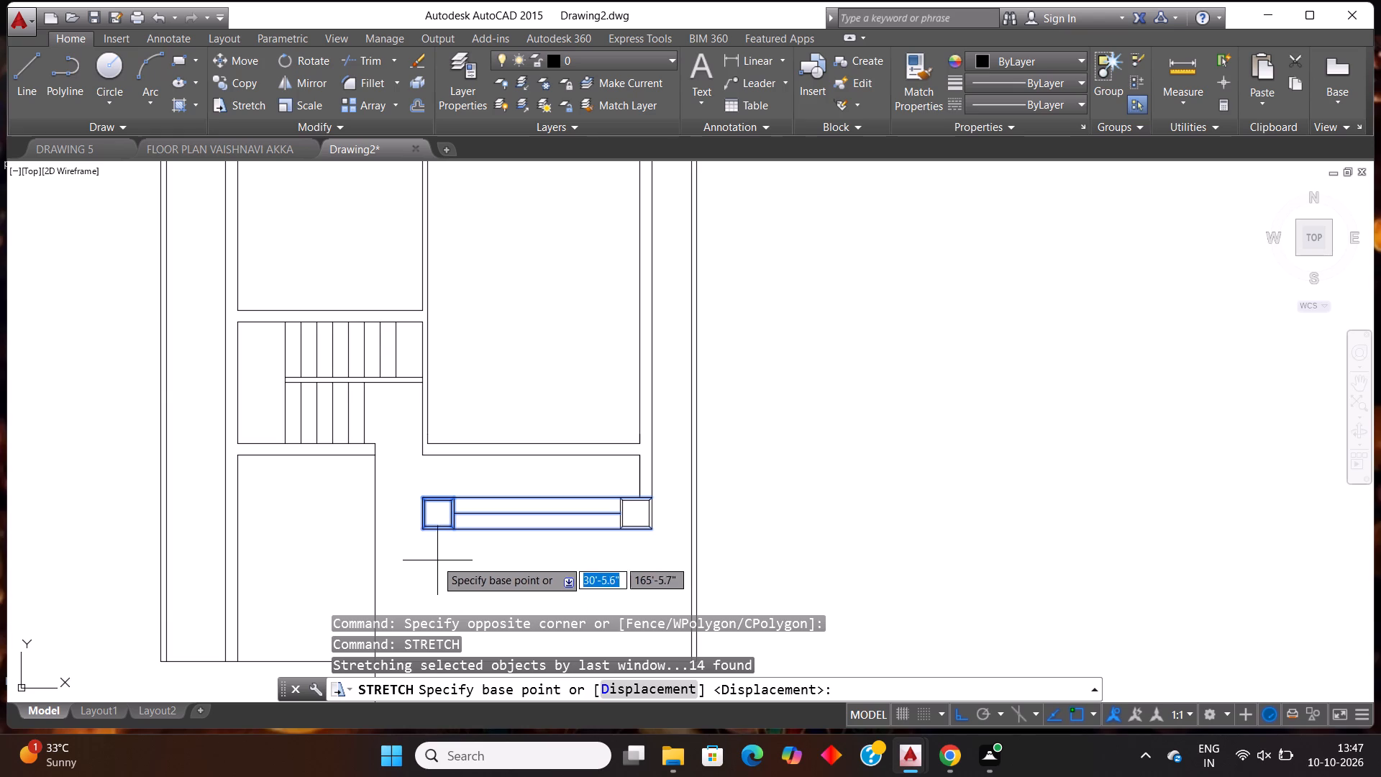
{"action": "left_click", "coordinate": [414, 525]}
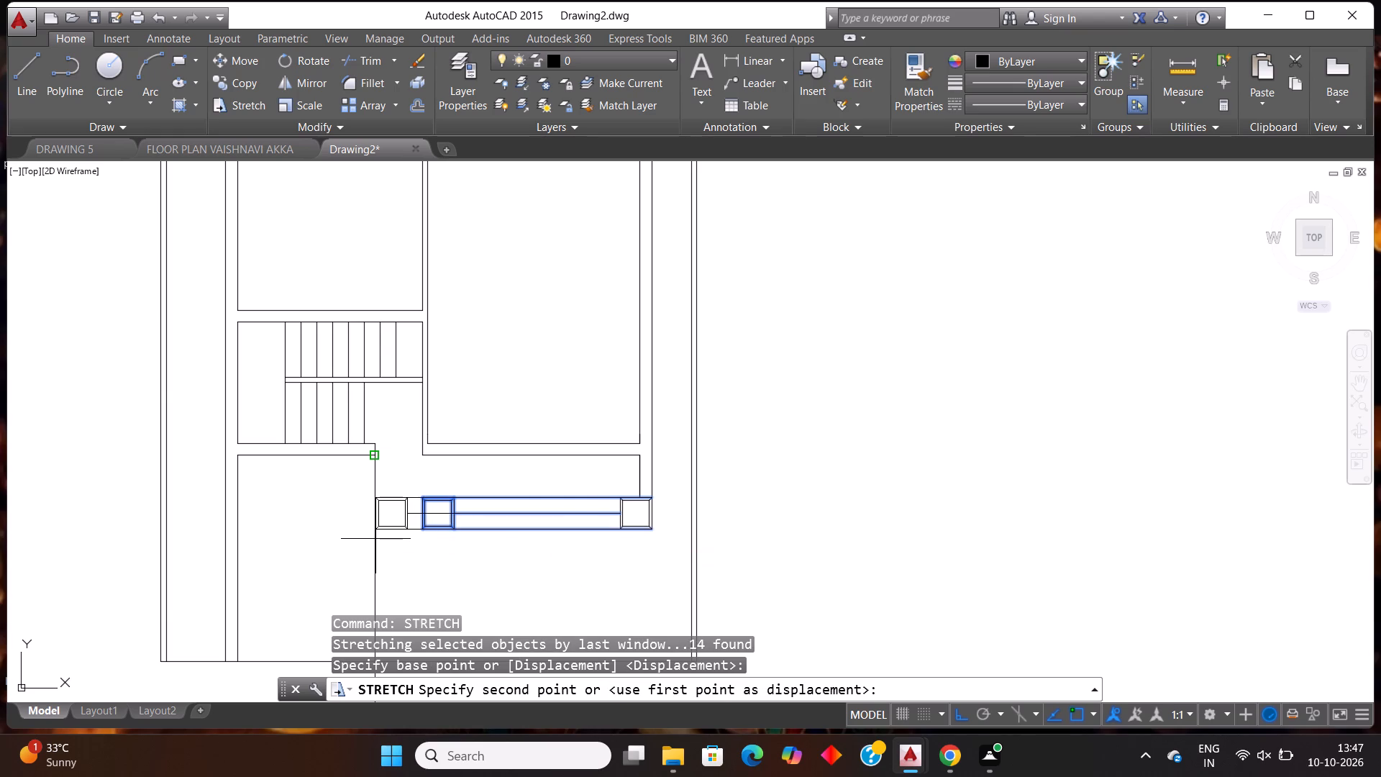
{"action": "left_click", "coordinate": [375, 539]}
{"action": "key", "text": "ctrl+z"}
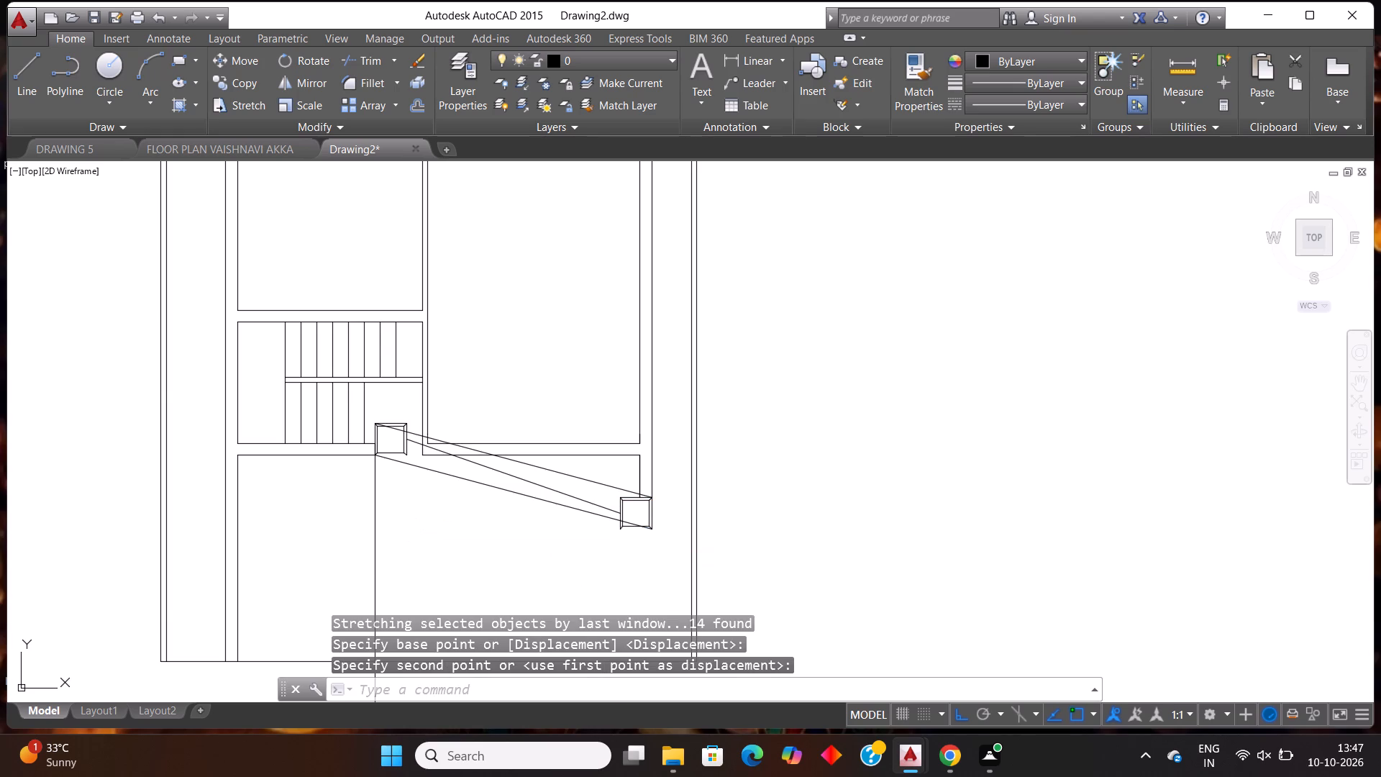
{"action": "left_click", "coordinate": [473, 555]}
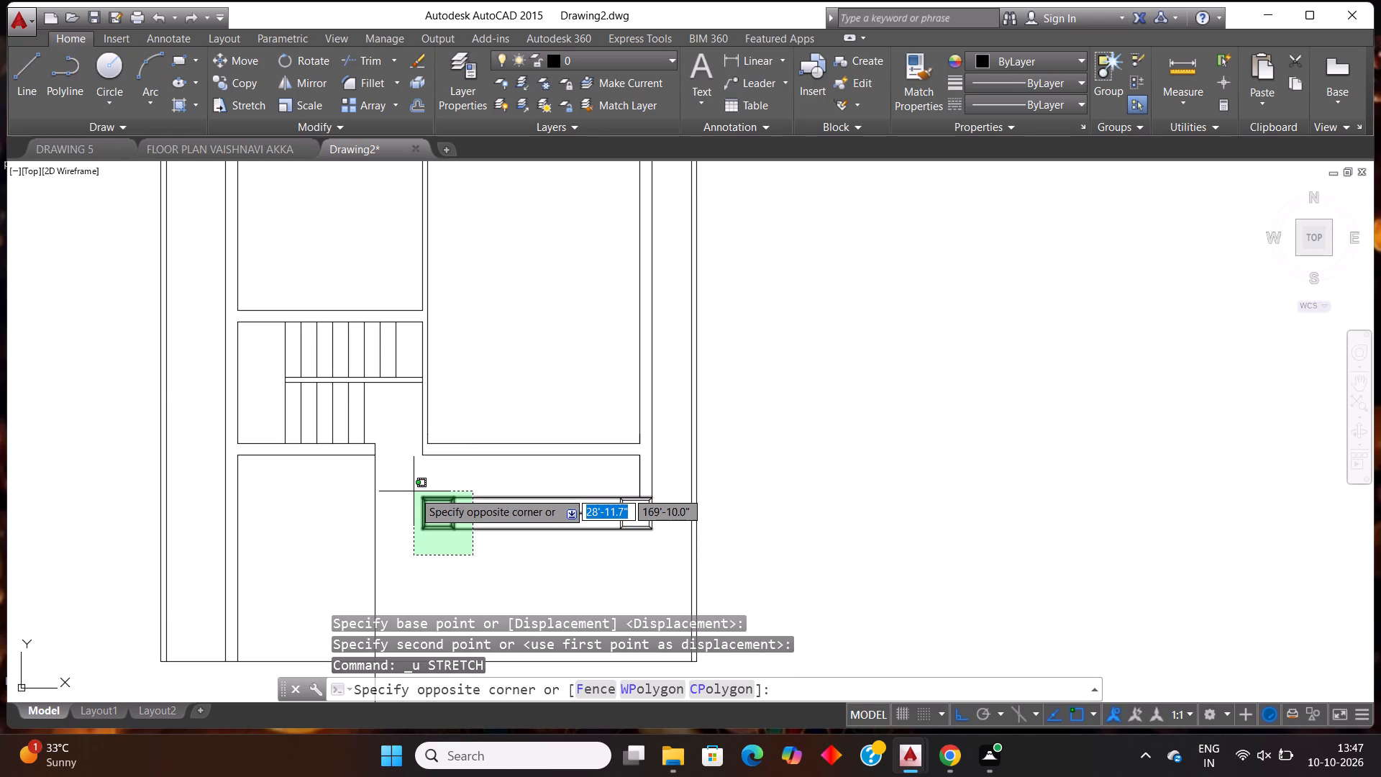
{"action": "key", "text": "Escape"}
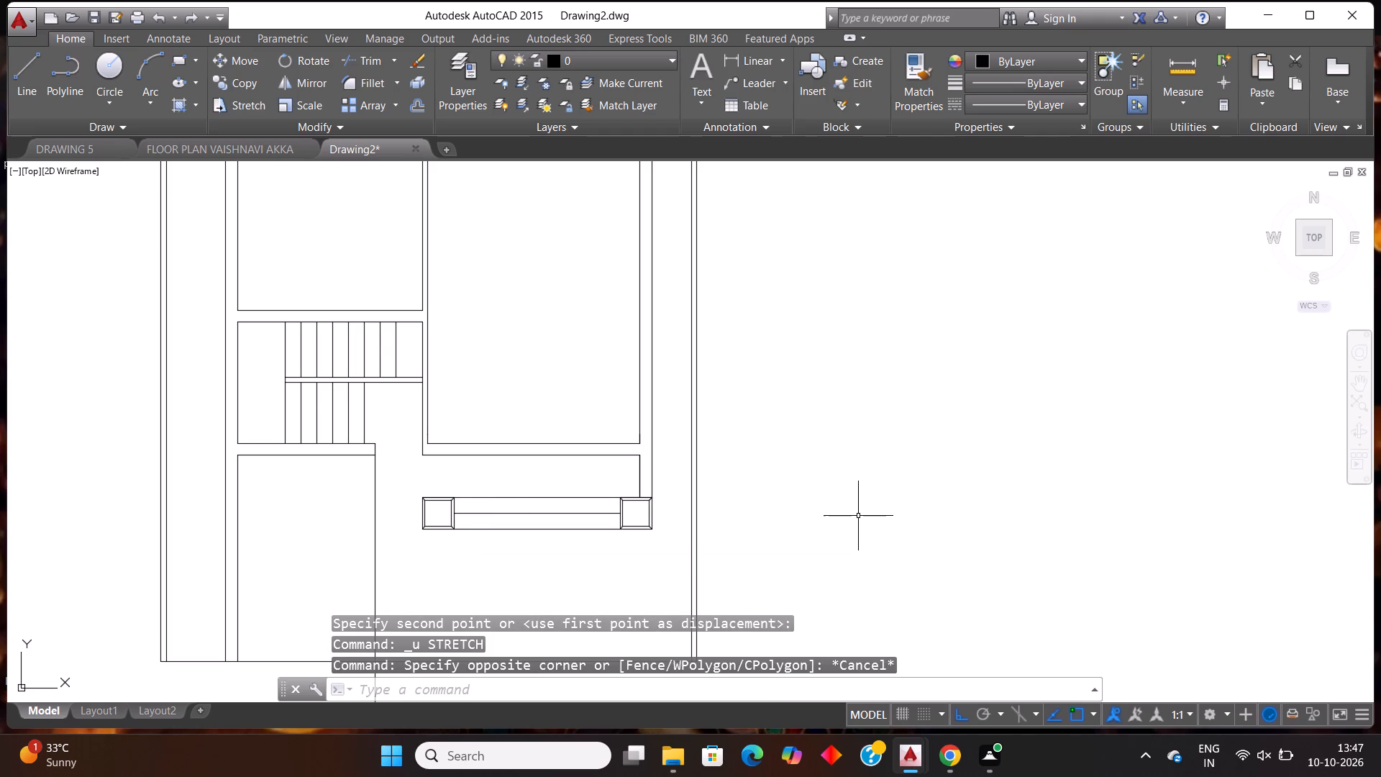
Draw a horizontal guide line from the left front column's lower-left corner leftward past the vertical guide line.
{"action": "key", "text": "l"}
{"action": "key", "text": "Return"}
{"action": "scroll", "coordinate": [410, 560], "scroll_direction": "up", "scroll_amount": 2}
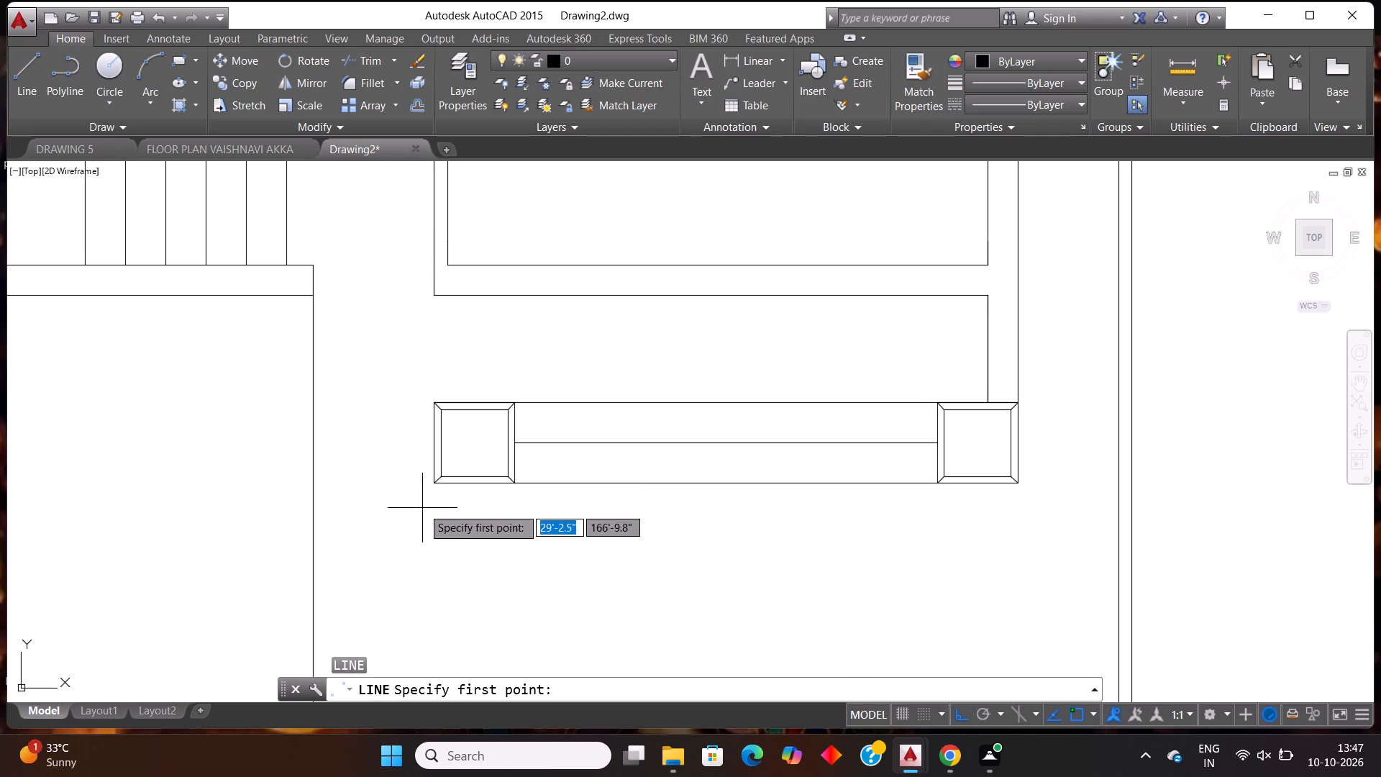
{"action": "left_click", "coordinate": [430, 490]}
{"action": "left_click", "coordinate": [217, 502]}
{"action": "key", "text": "Escape"}
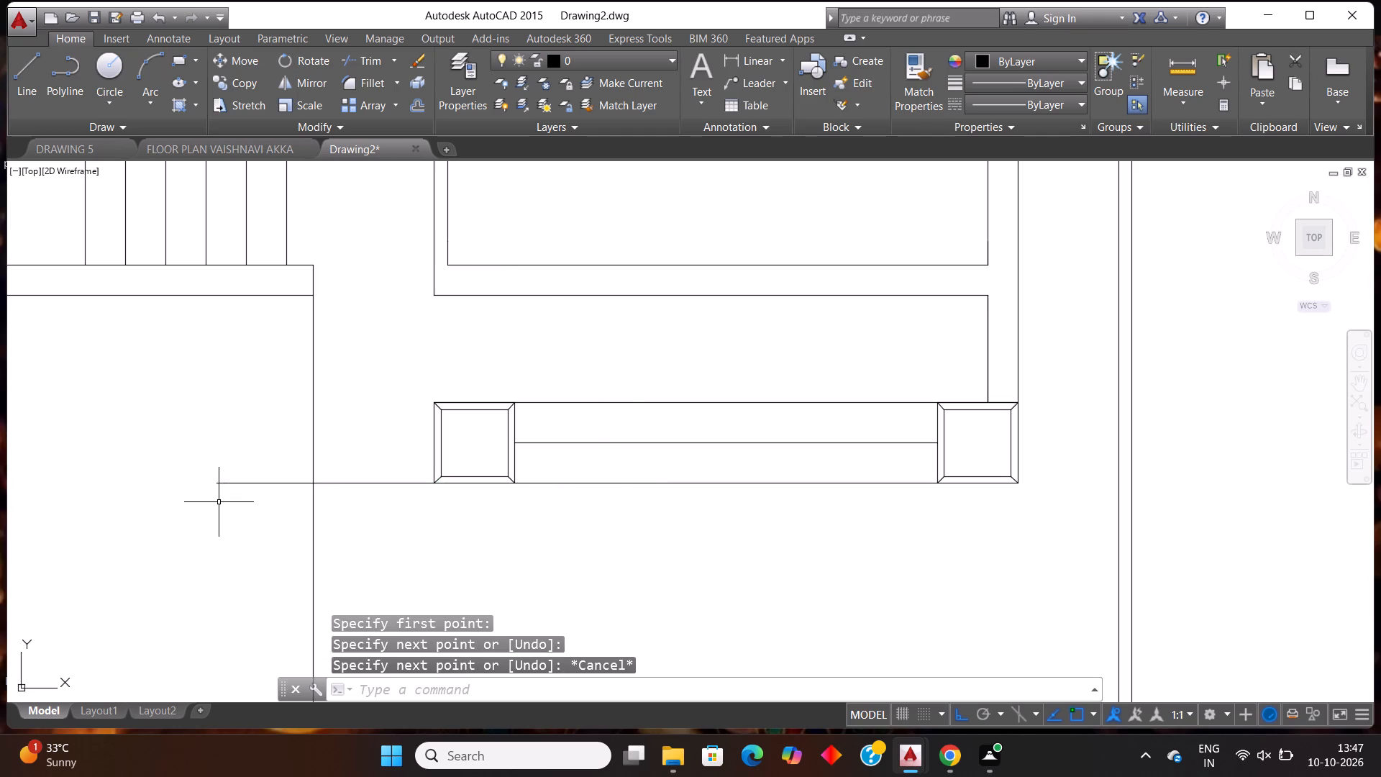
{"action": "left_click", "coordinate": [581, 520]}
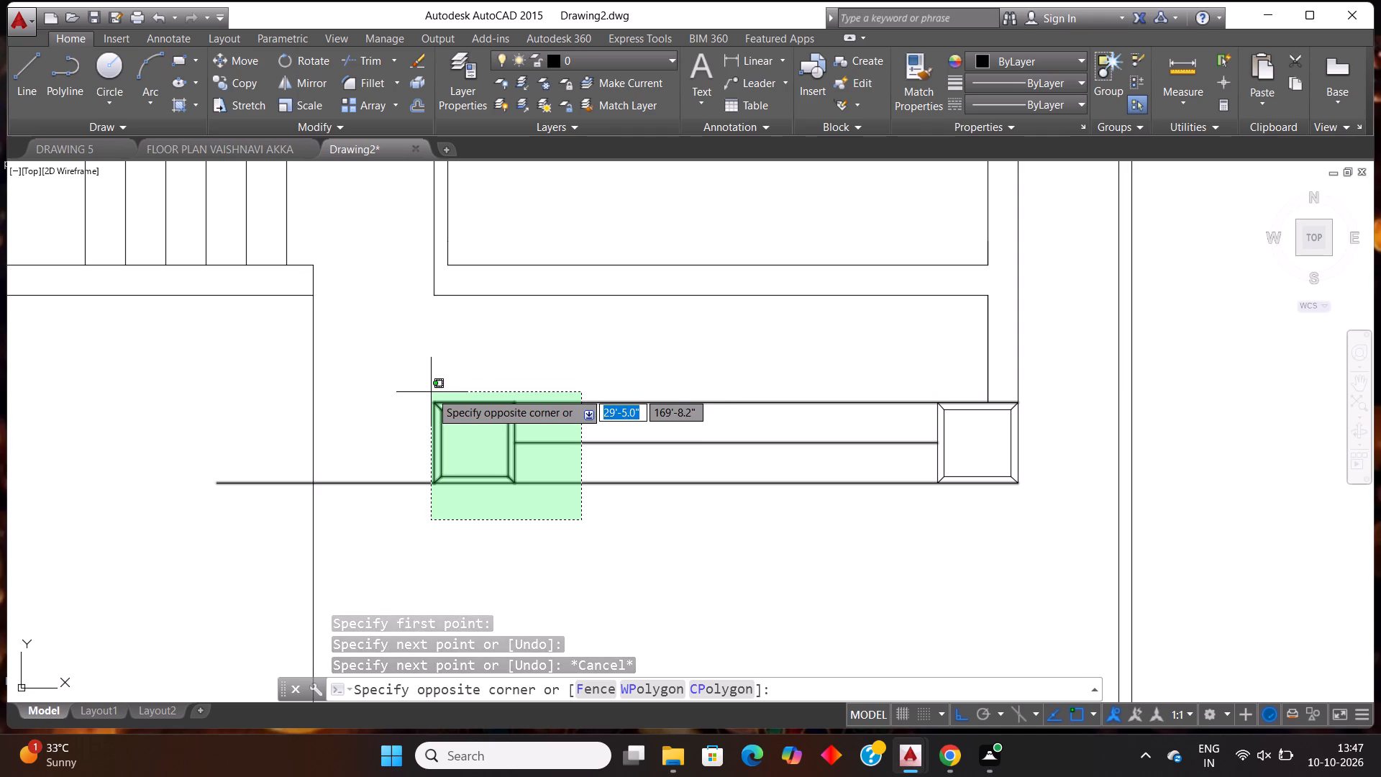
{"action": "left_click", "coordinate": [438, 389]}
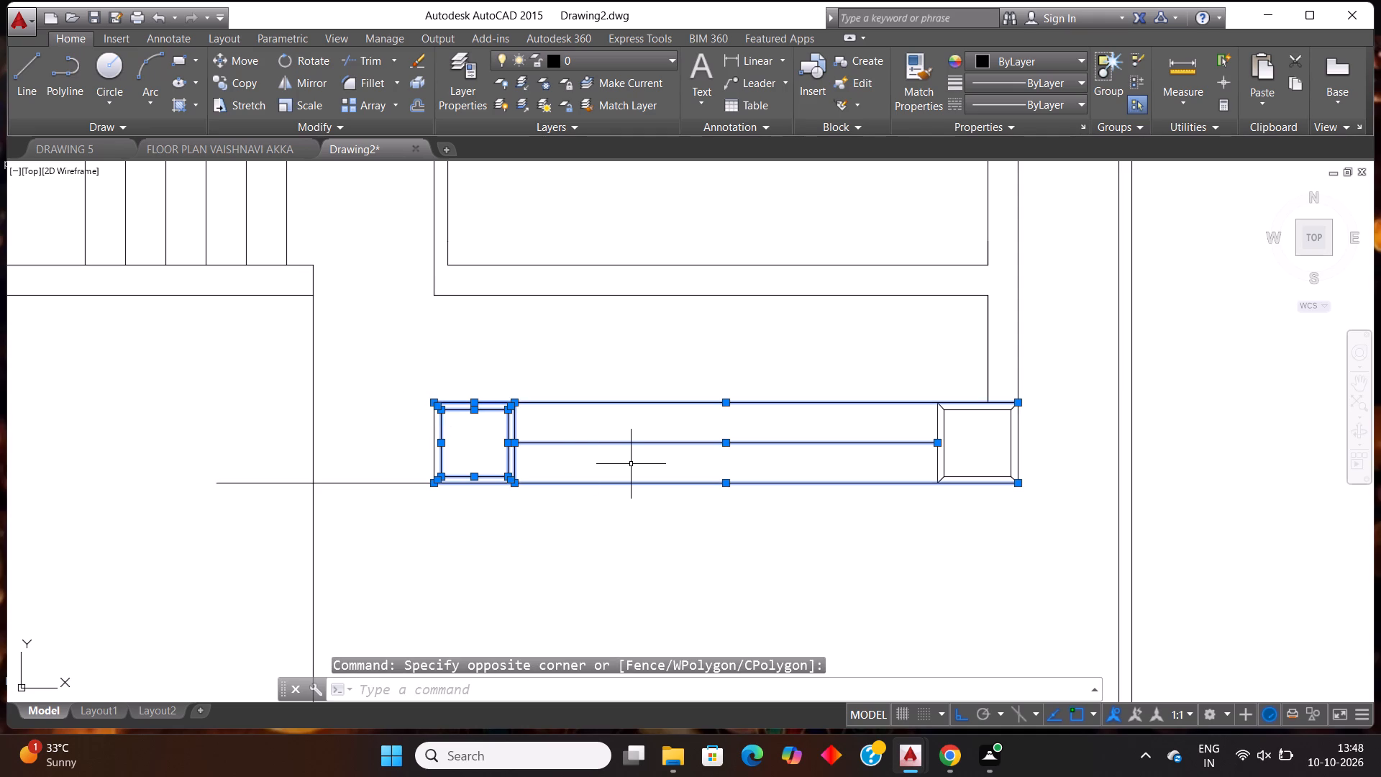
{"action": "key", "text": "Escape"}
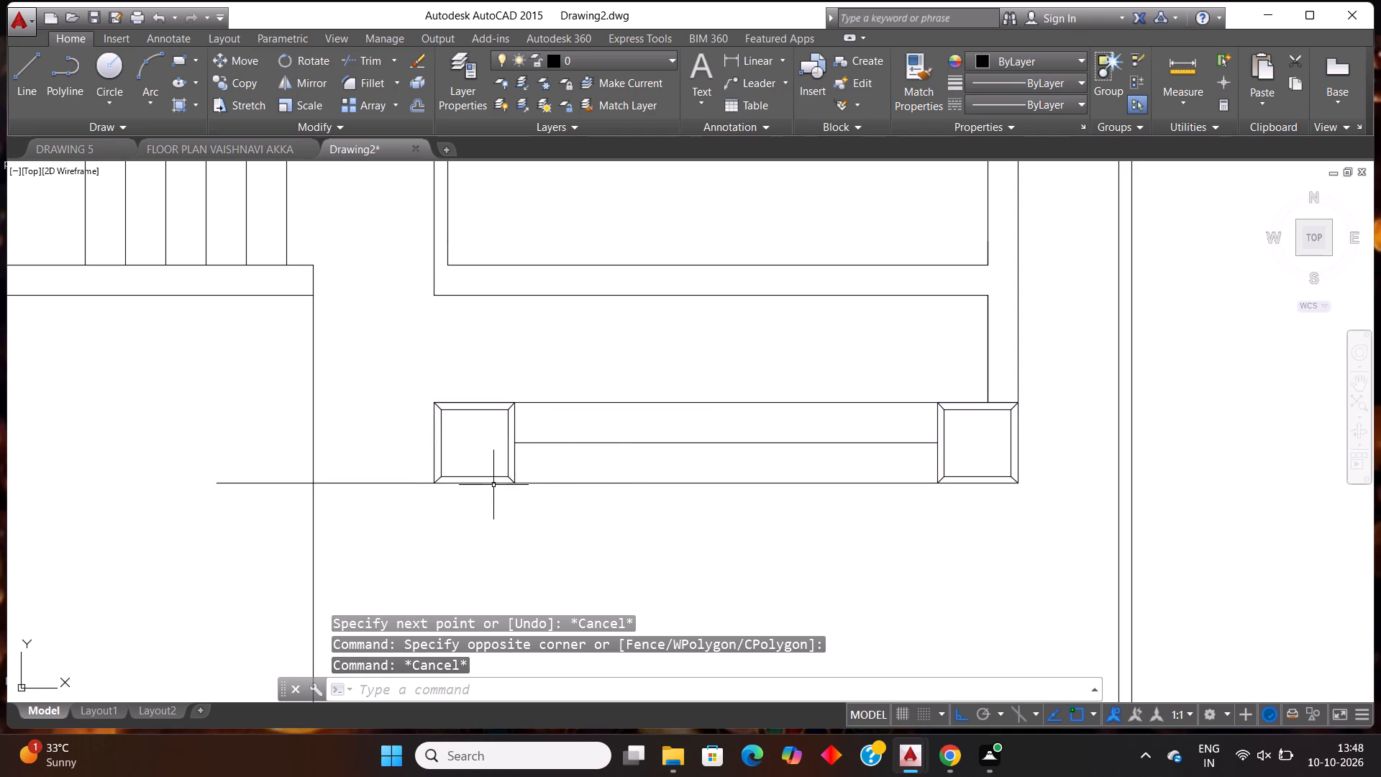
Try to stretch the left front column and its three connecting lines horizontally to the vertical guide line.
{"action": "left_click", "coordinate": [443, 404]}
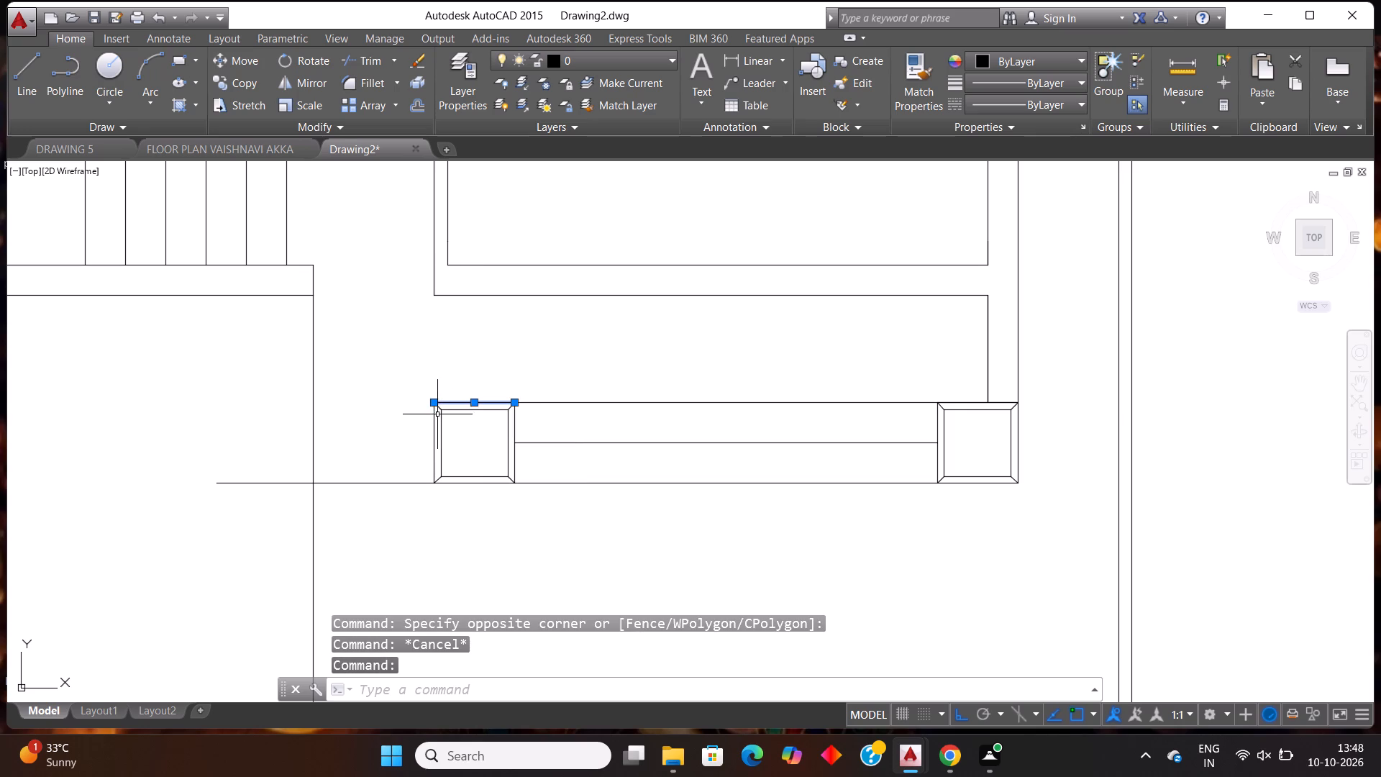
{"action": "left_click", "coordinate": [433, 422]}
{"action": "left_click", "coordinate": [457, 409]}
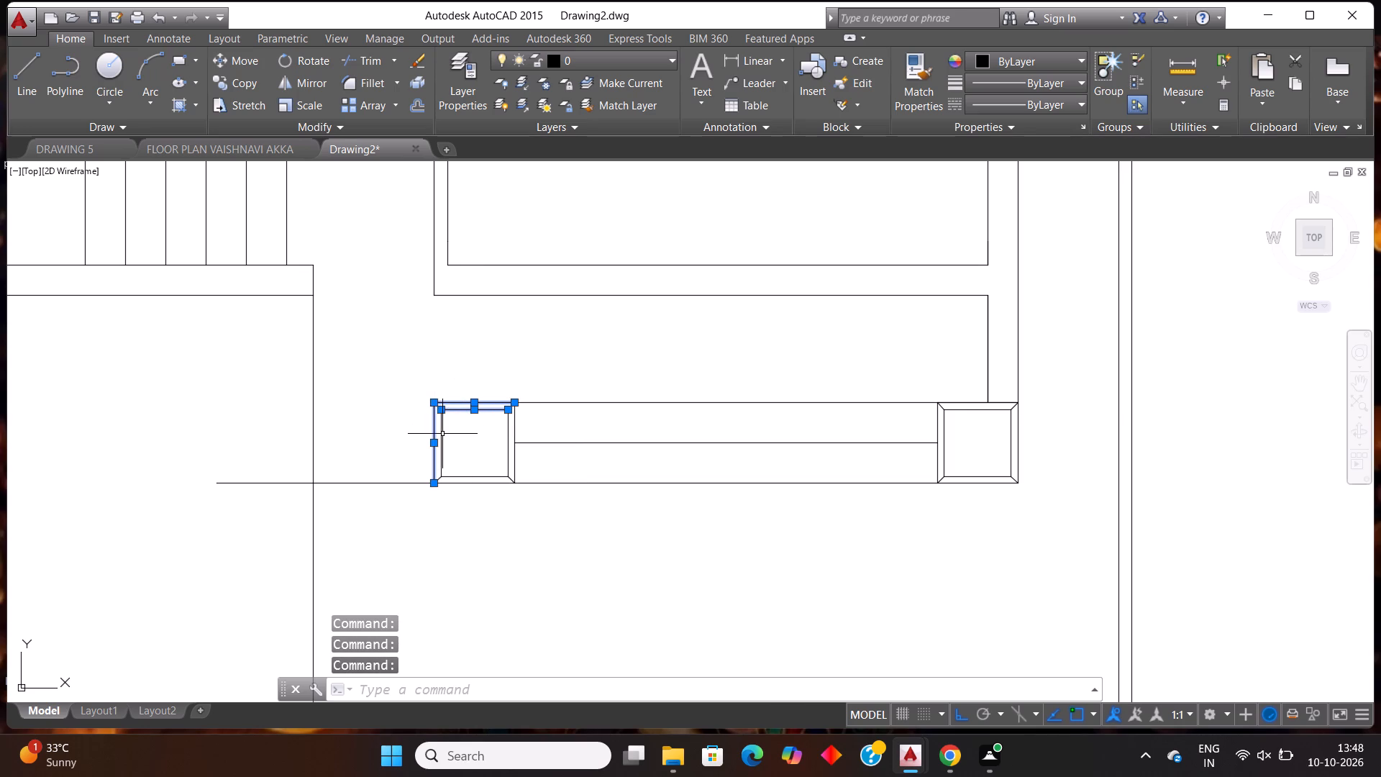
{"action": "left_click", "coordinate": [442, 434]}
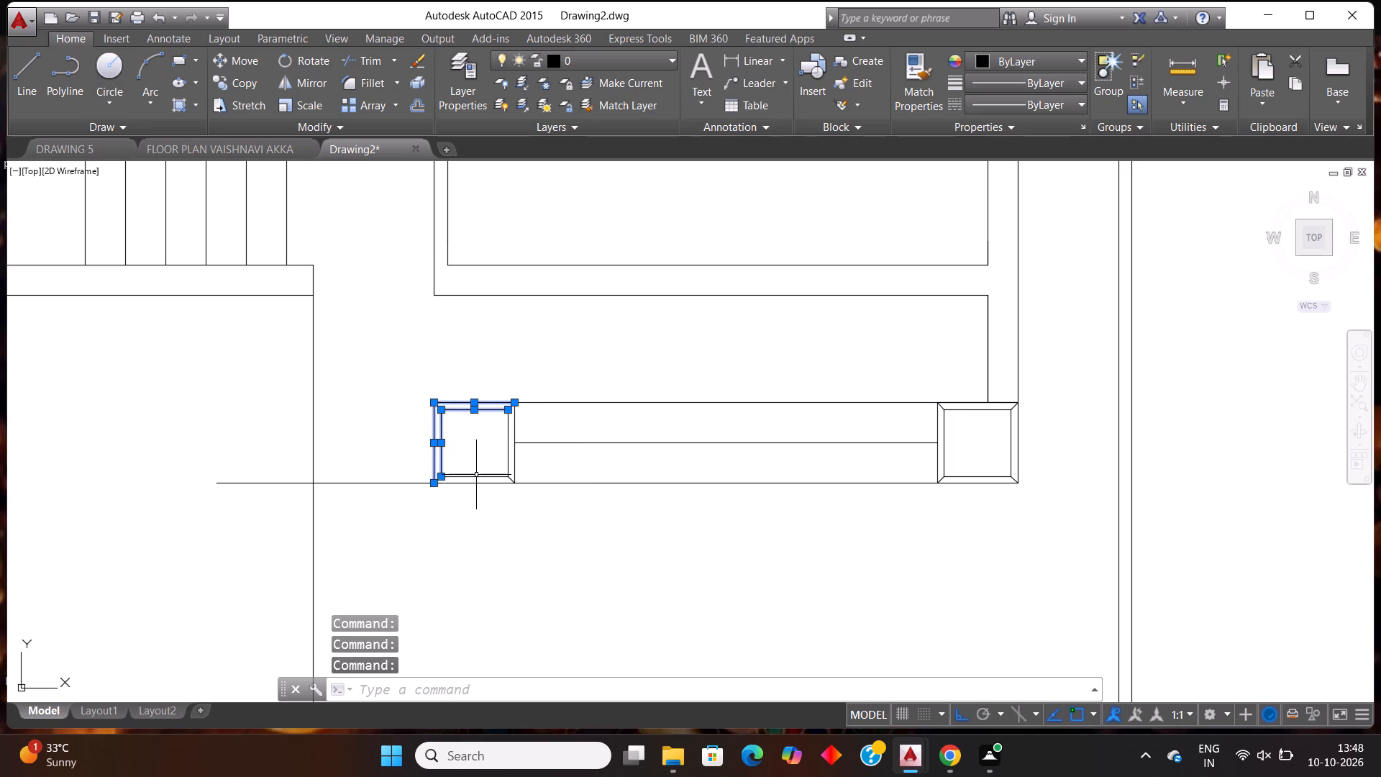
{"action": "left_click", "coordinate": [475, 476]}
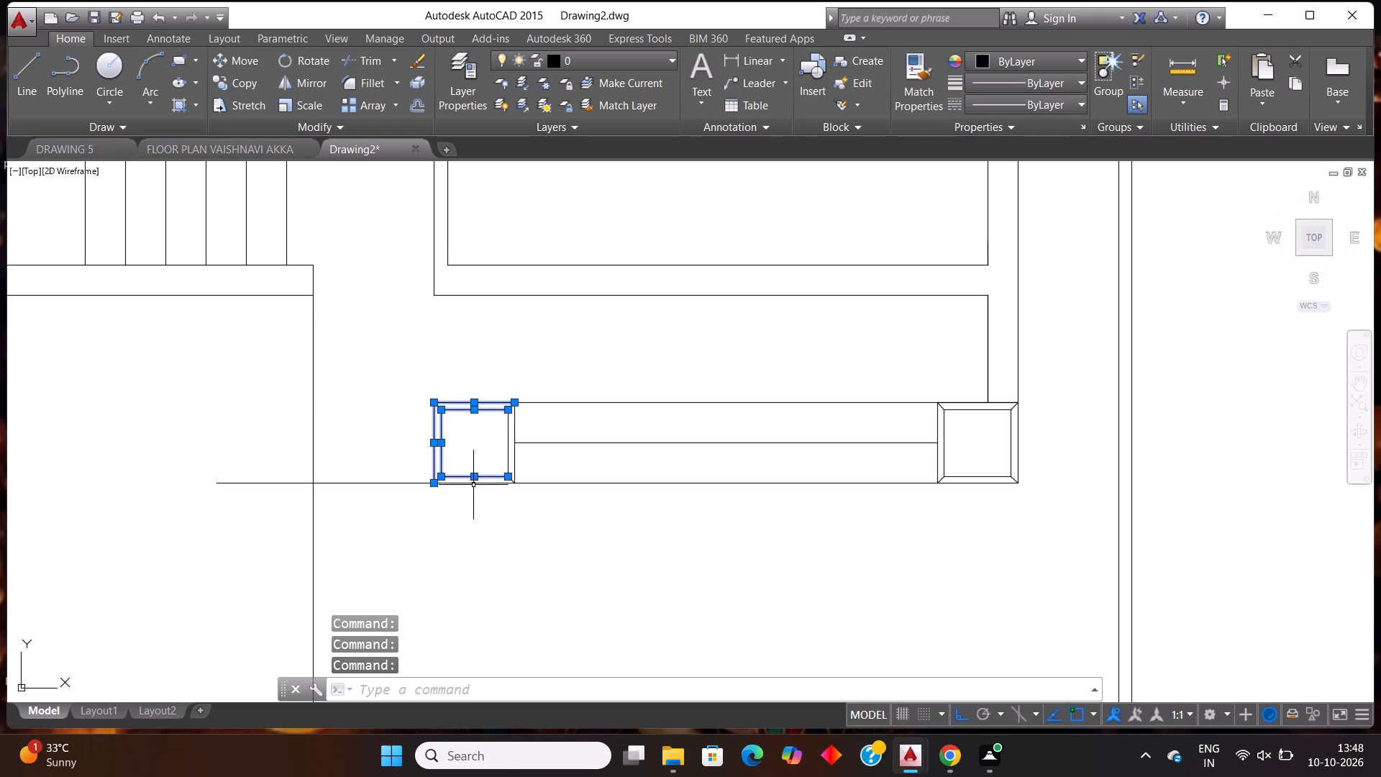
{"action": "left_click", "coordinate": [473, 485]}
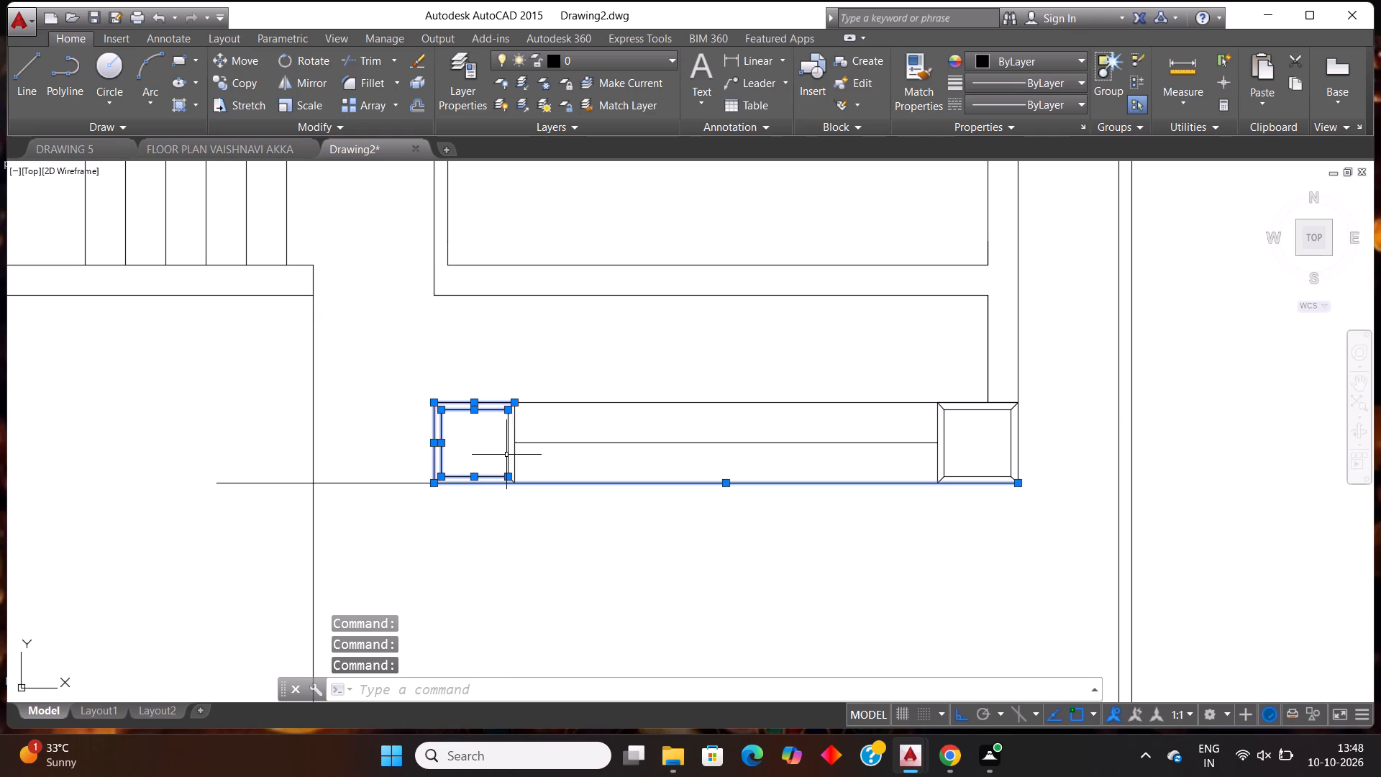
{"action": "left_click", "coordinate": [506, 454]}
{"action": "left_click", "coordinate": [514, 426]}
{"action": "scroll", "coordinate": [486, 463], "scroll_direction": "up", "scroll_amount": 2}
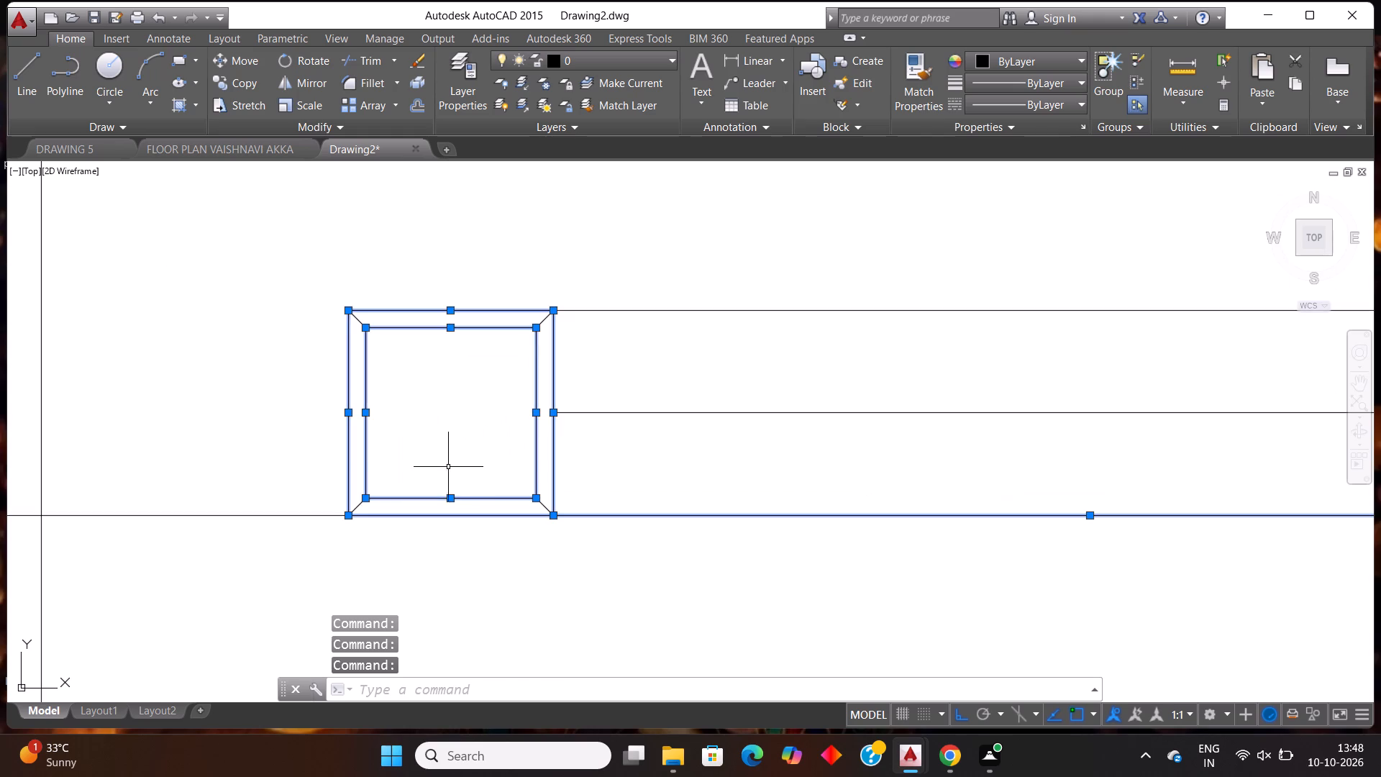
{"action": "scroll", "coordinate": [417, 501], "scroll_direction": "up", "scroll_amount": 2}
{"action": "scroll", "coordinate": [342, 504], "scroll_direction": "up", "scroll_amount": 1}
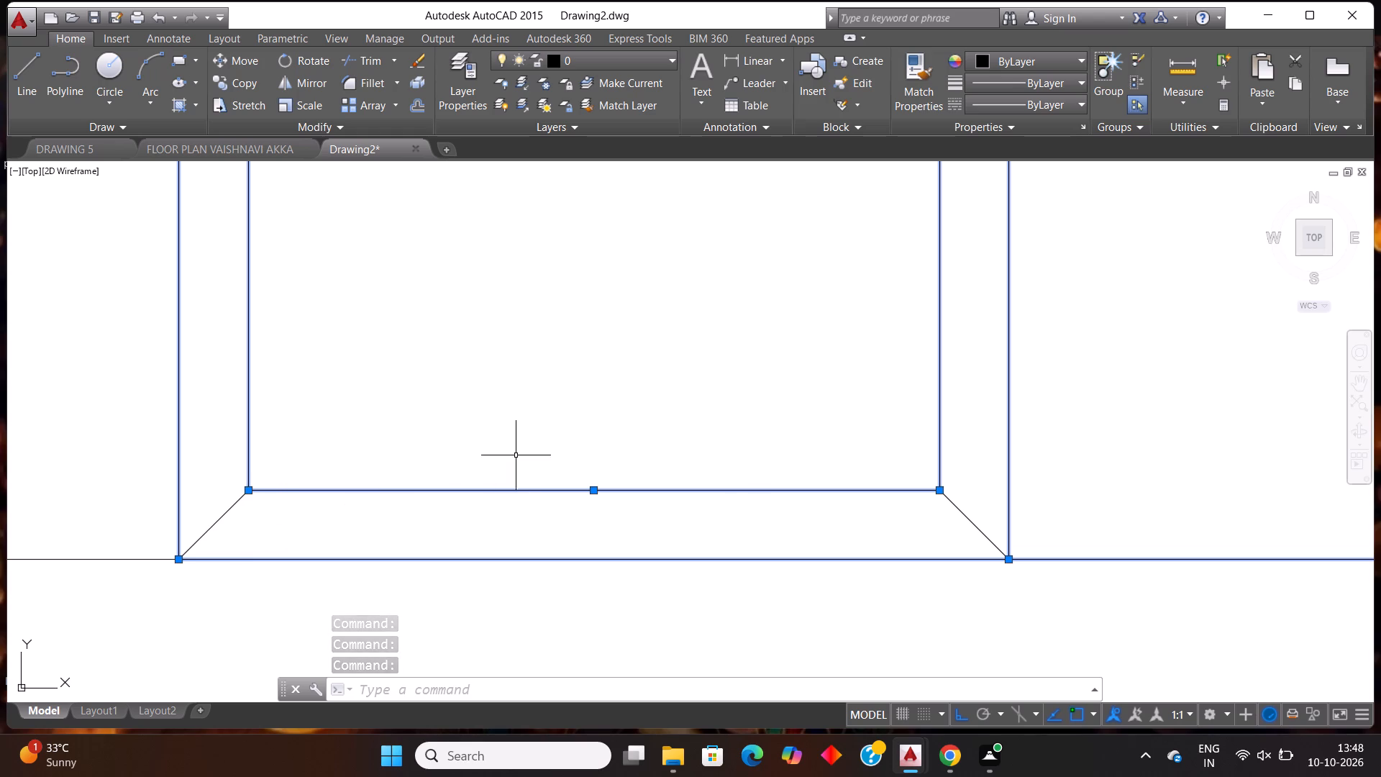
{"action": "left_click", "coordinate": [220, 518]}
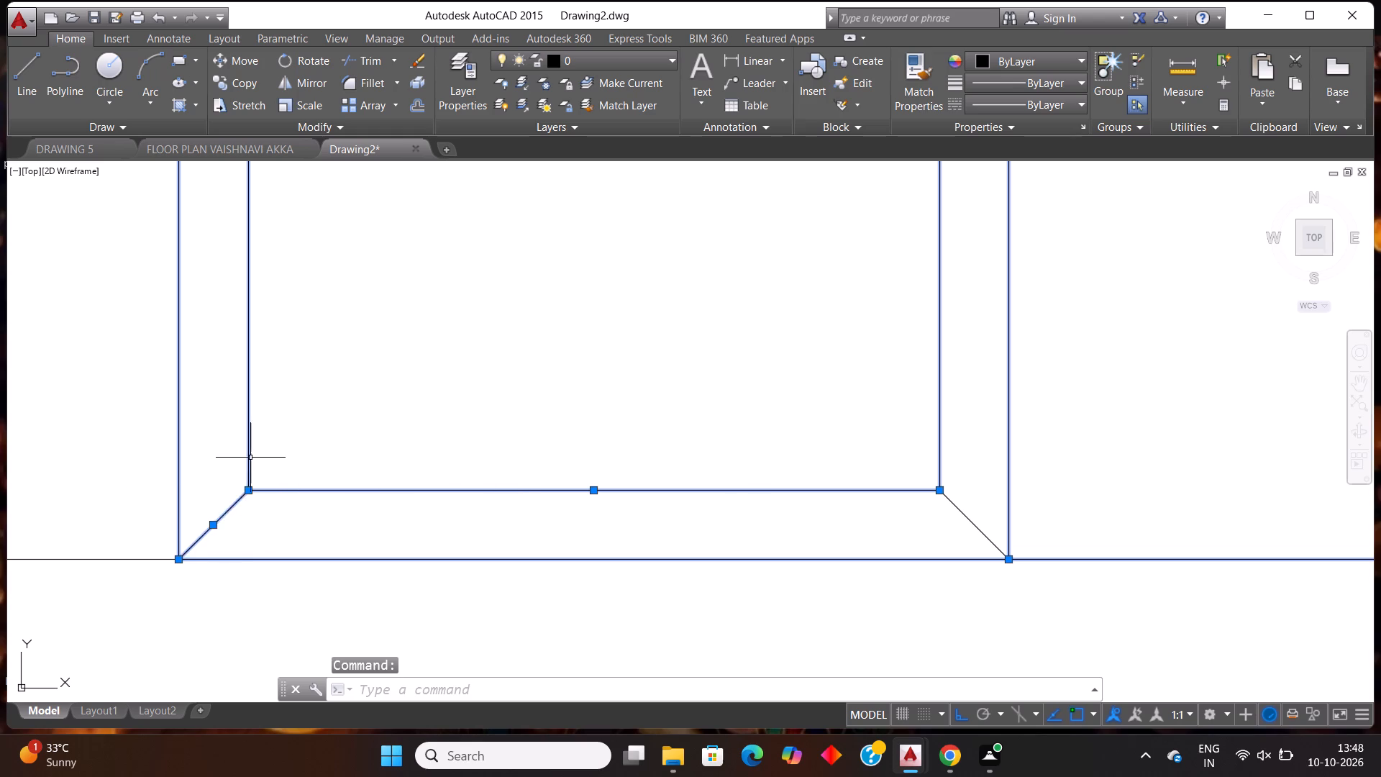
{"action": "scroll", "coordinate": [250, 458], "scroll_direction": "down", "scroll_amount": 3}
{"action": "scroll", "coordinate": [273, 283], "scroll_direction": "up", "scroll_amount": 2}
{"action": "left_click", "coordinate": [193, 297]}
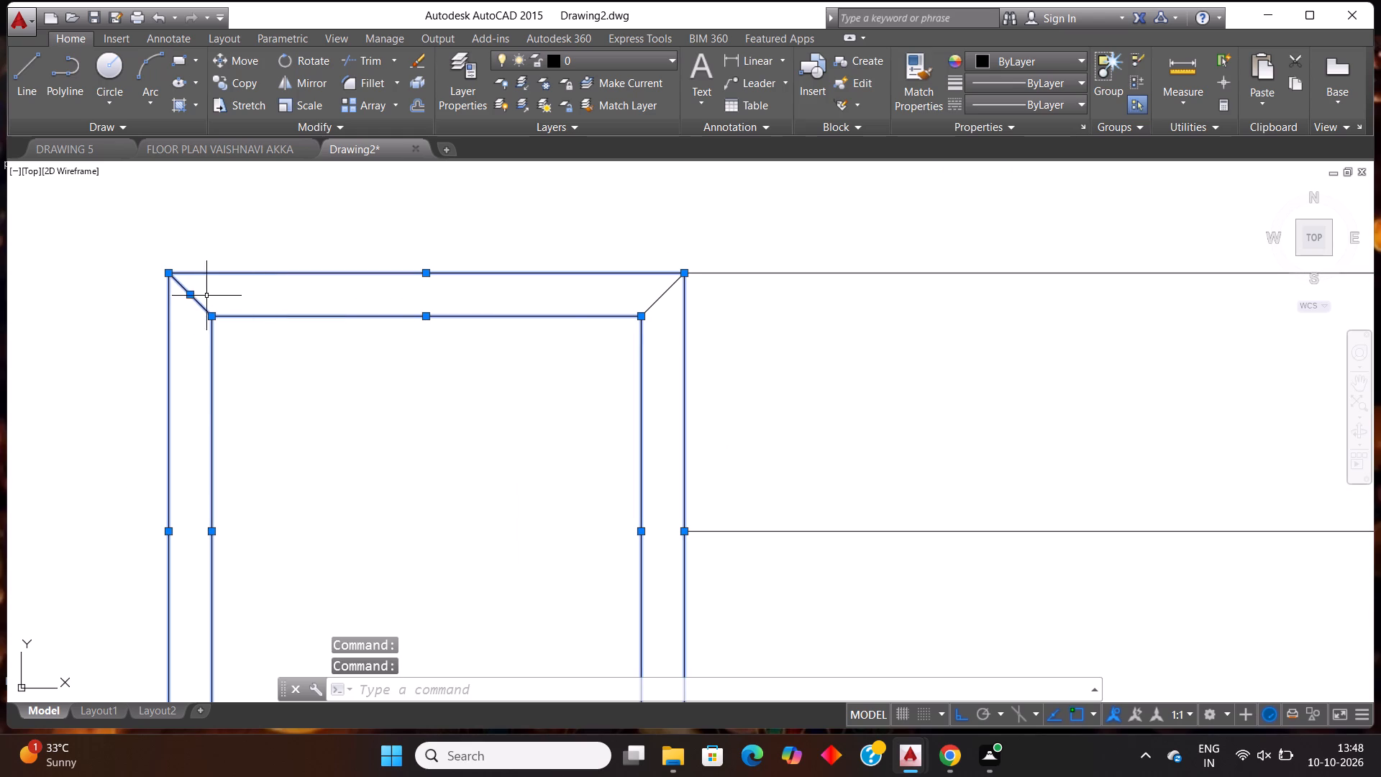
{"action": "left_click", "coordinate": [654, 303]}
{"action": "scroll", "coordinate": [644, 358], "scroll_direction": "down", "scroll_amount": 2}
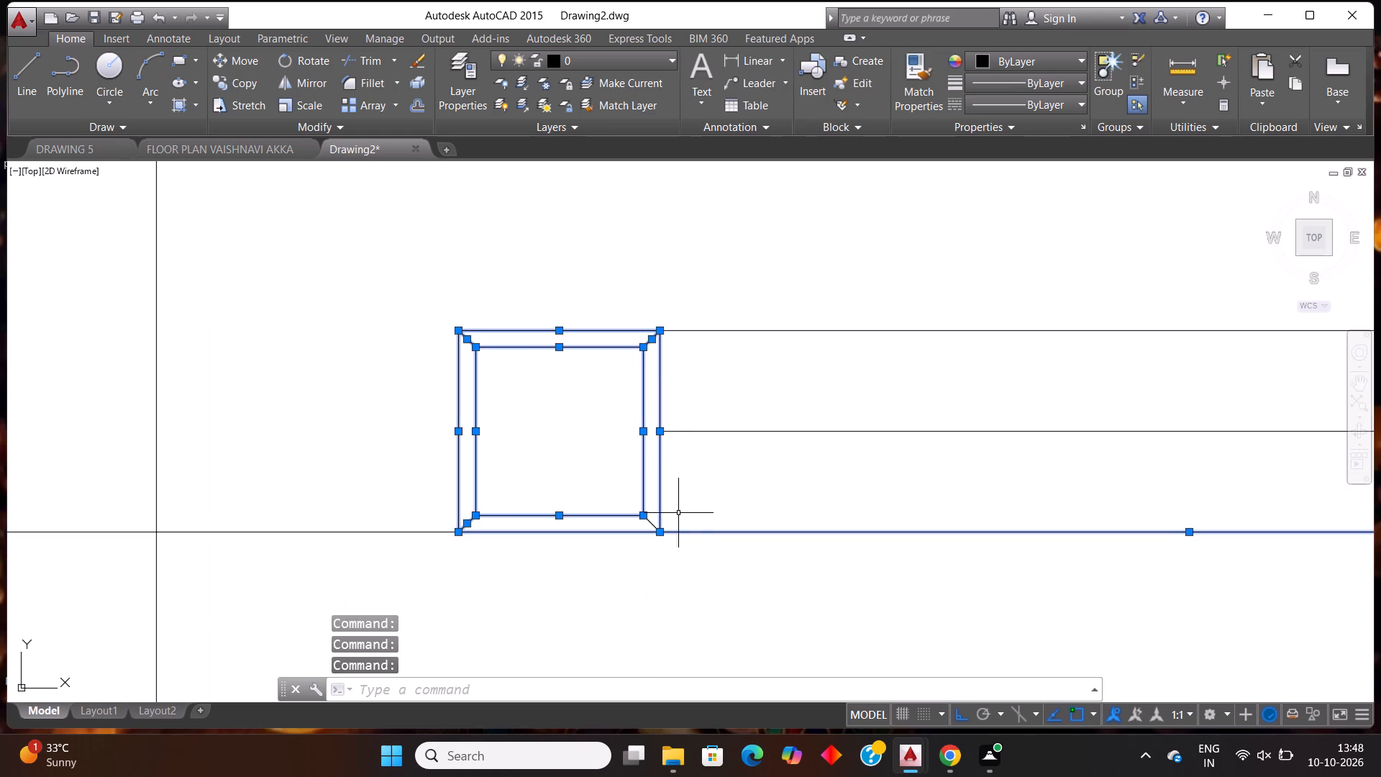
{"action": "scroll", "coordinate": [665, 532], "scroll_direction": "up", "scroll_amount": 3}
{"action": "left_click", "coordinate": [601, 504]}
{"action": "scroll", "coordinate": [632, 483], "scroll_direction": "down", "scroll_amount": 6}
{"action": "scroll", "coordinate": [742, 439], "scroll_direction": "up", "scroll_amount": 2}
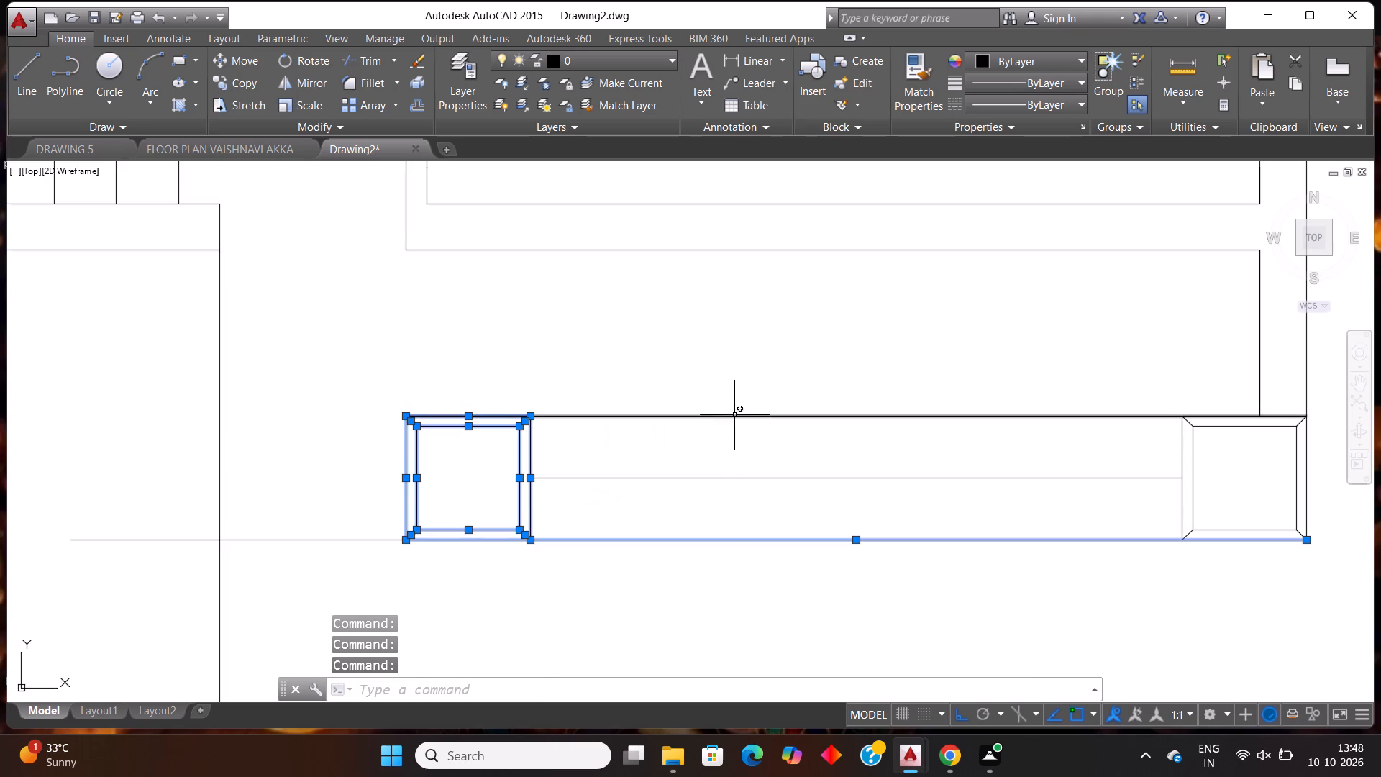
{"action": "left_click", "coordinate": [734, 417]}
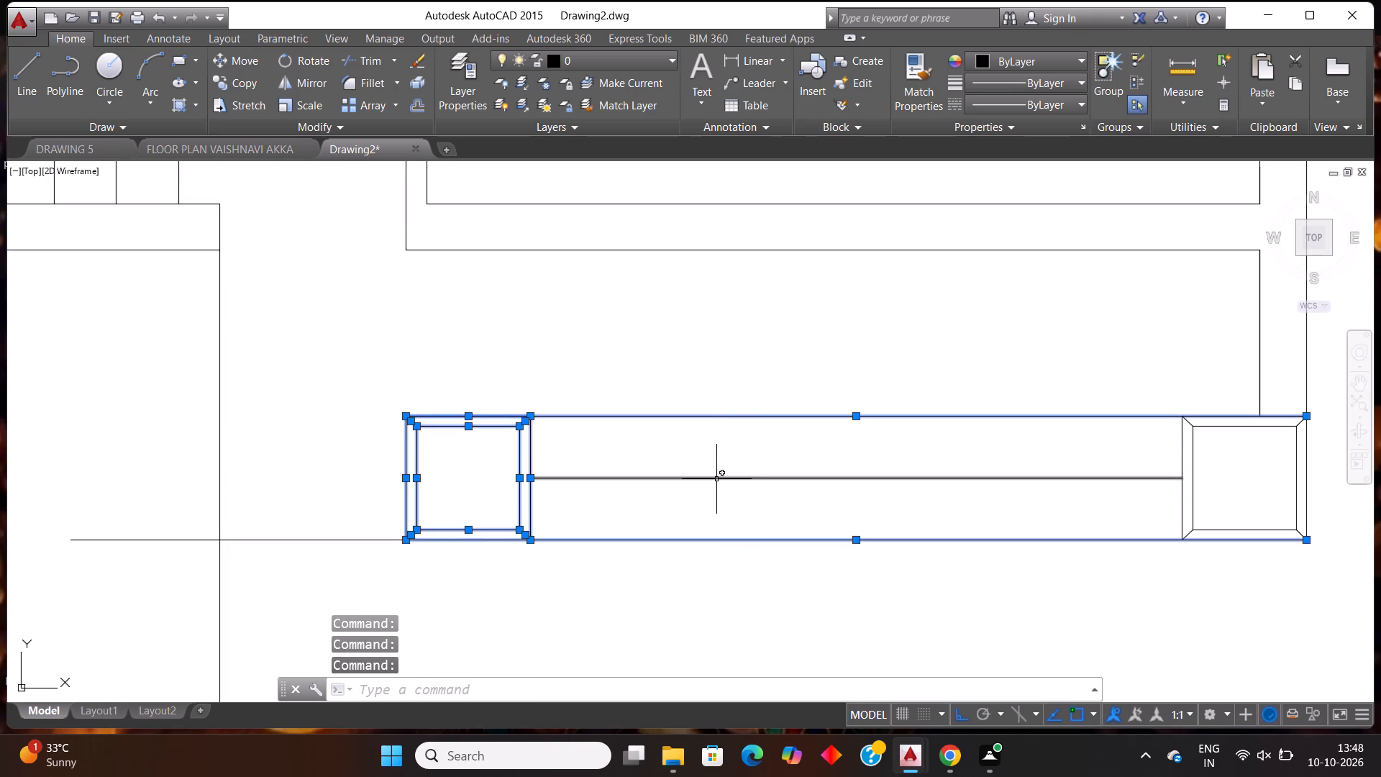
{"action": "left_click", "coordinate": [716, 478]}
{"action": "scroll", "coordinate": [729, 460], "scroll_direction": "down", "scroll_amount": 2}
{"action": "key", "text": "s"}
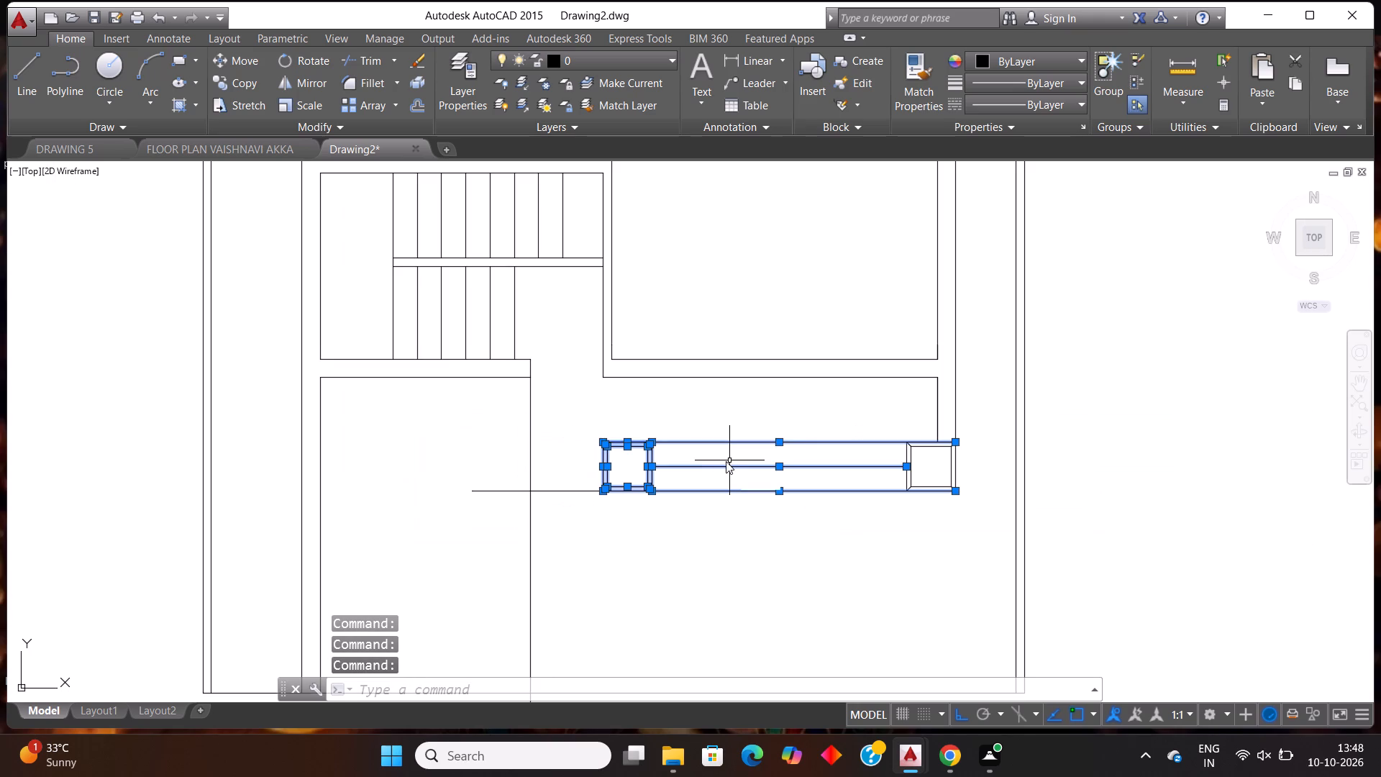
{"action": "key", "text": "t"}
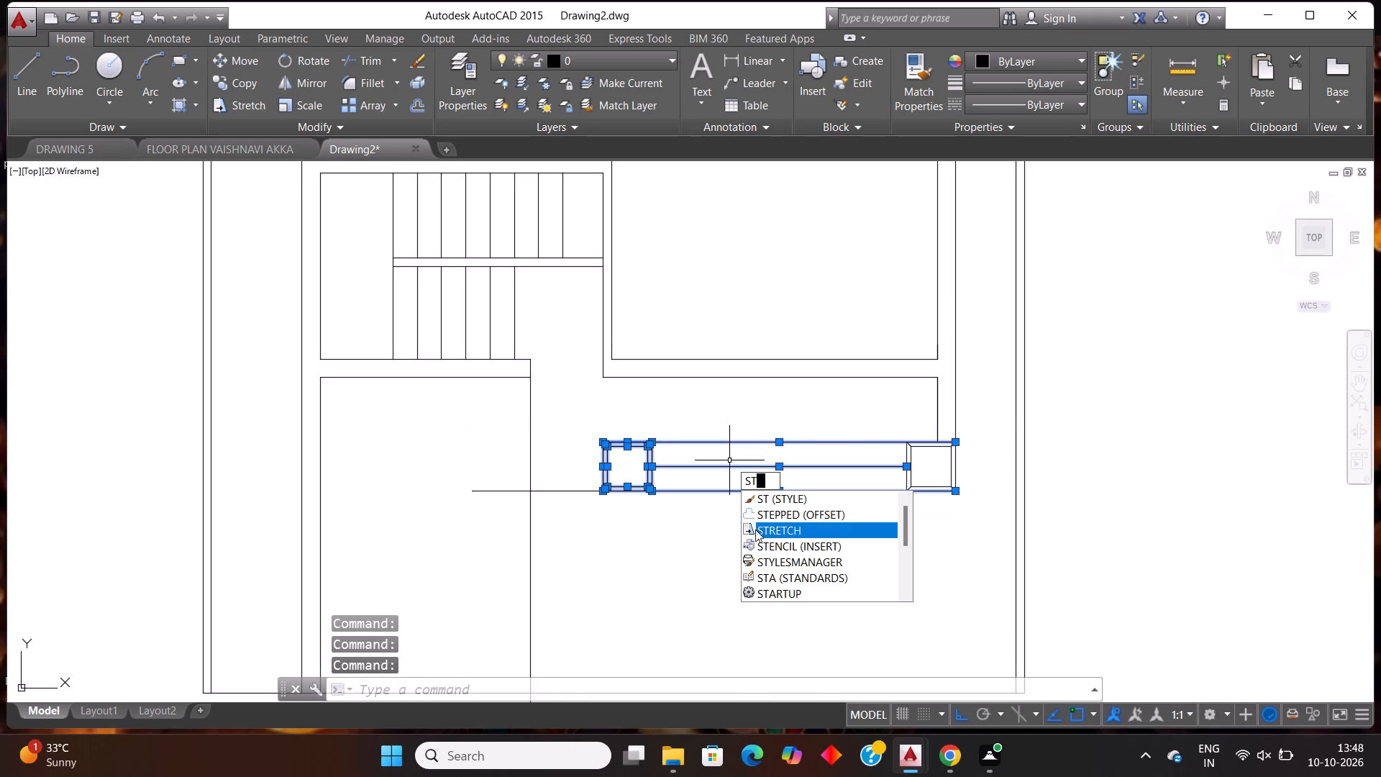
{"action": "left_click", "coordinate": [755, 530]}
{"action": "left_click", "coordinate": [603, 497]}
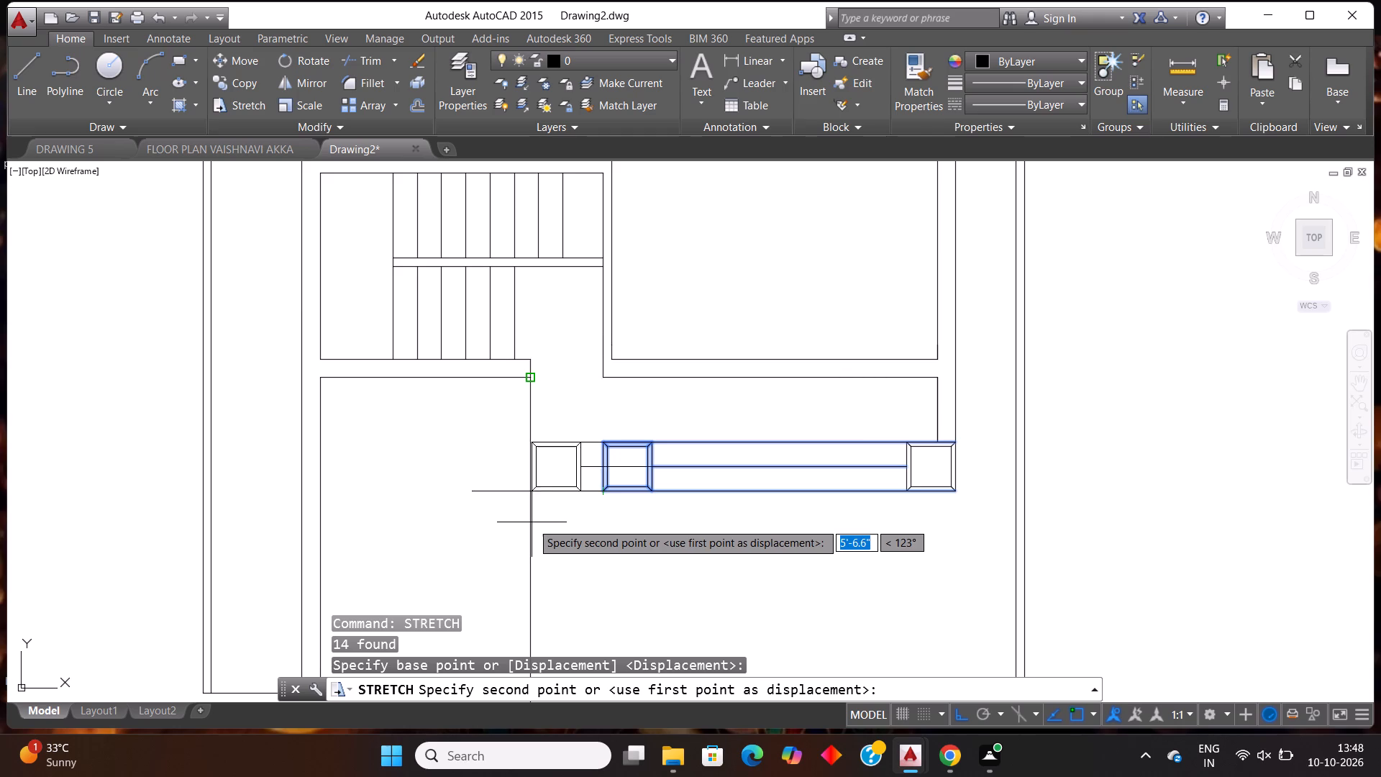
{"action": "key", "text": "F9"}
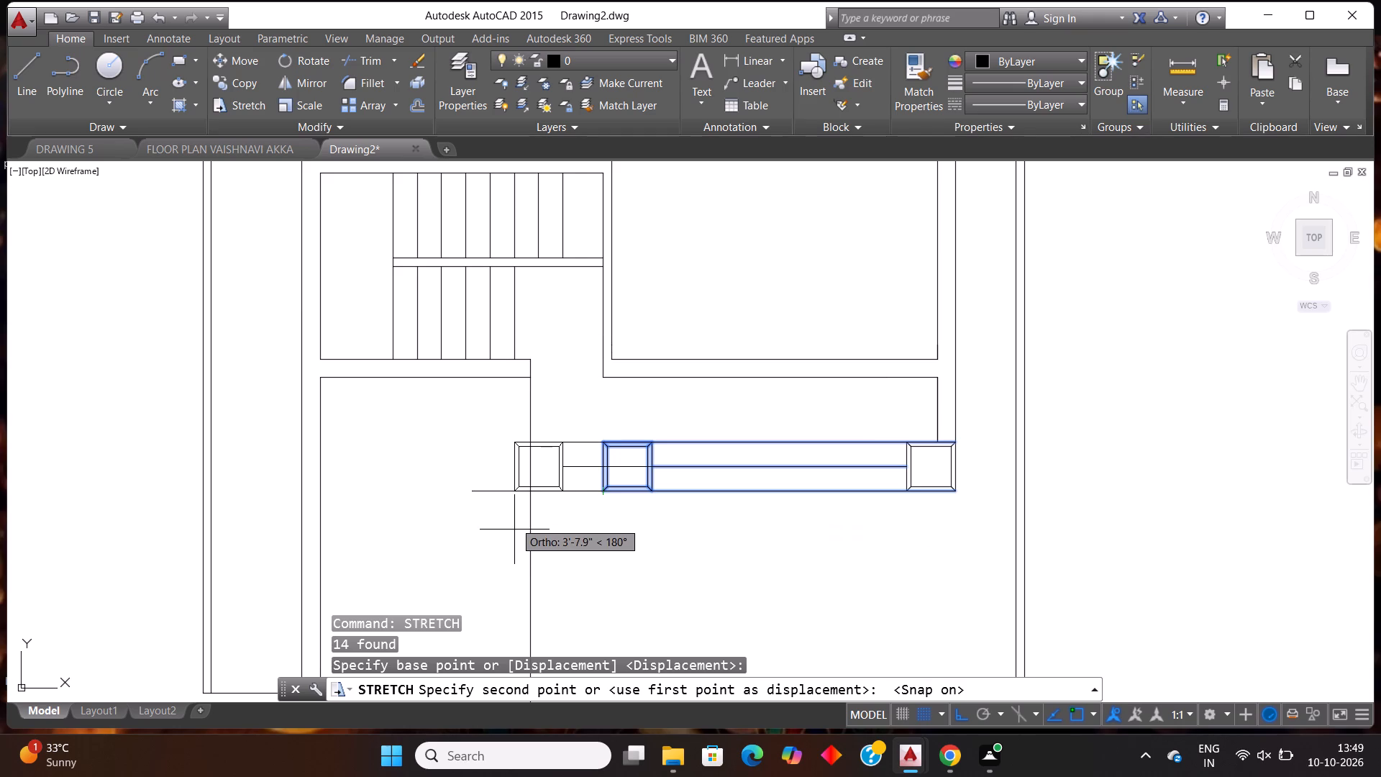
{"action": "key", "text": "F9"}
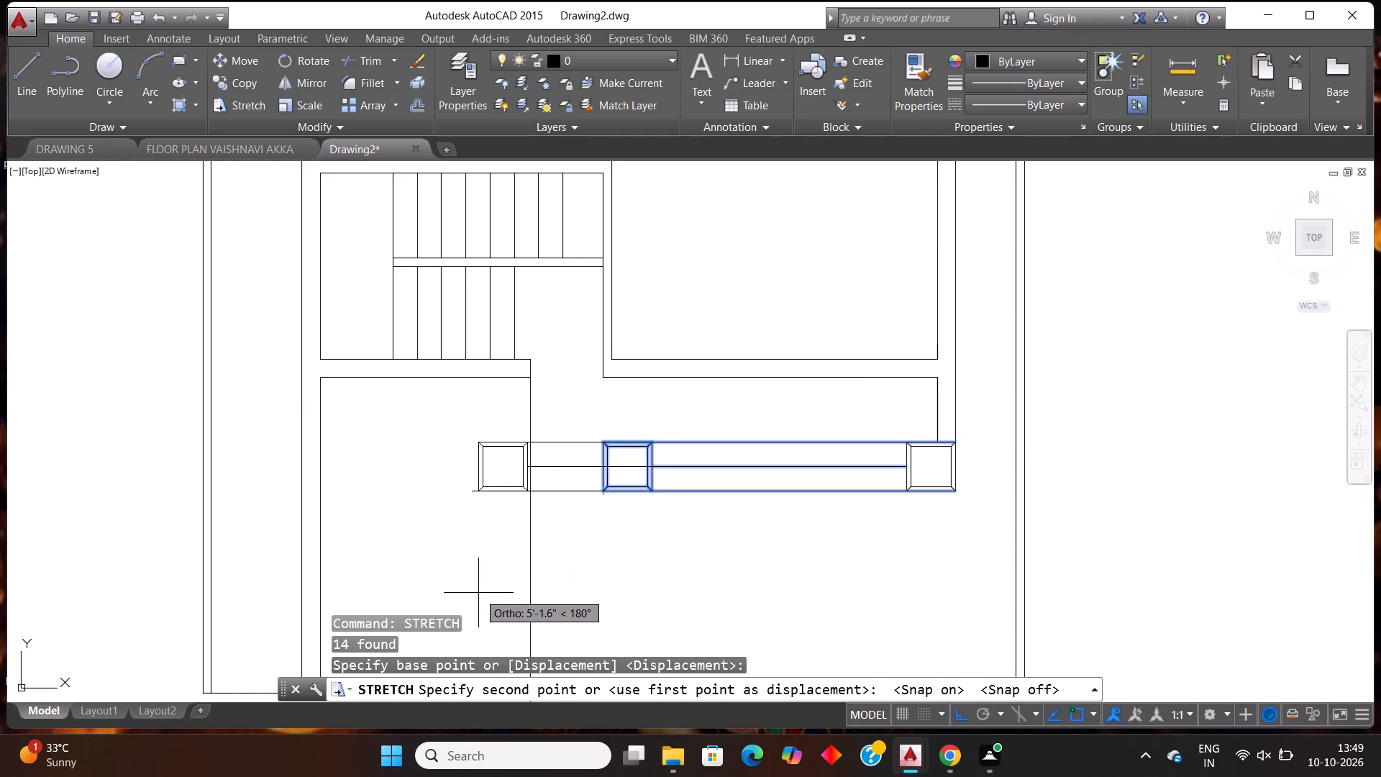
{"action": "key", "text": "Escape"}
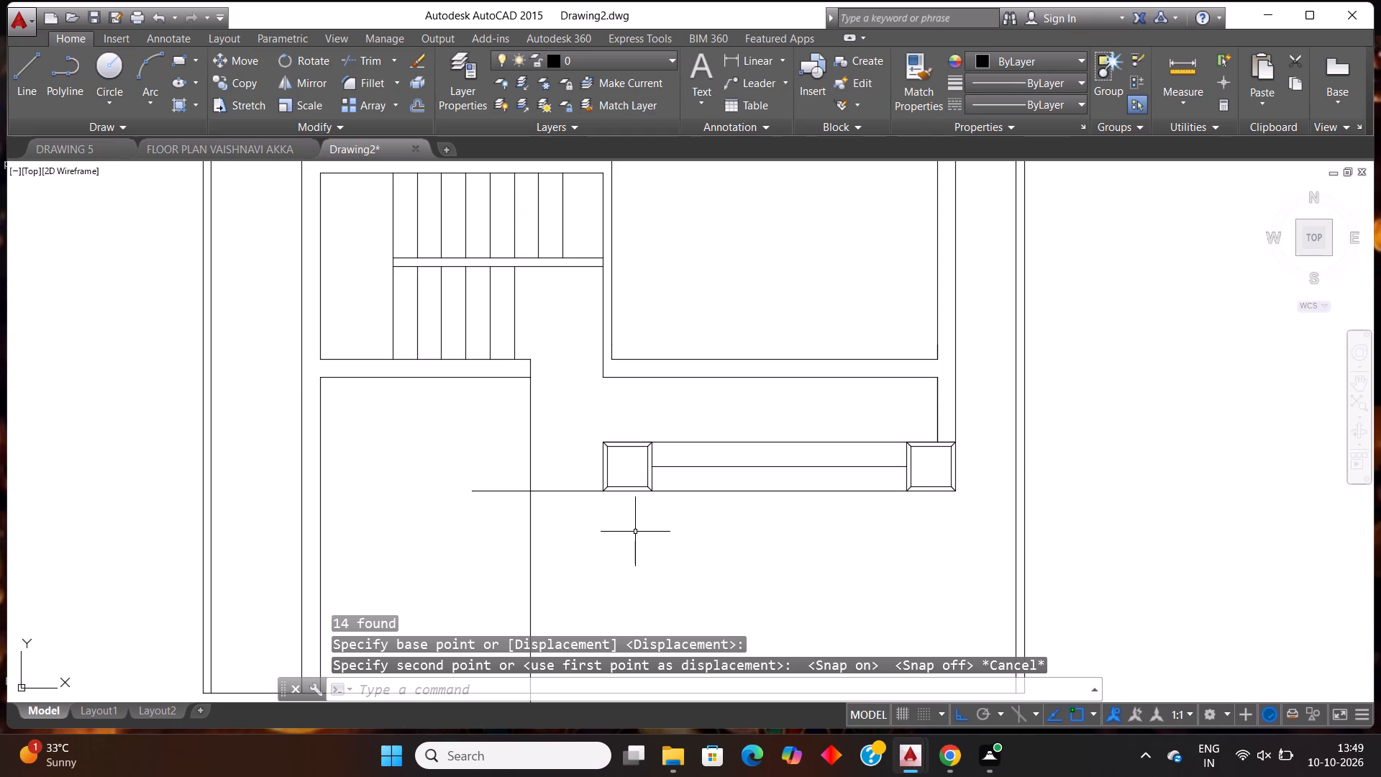
Undo the horizontal guide line drawn from the left front column's lower-left corner.
{"action": "key", "text": "ctrl+z"}
{"action": "key", "text": "ctrl+z"}
{"action": "key", "text": "ctrl+z"}
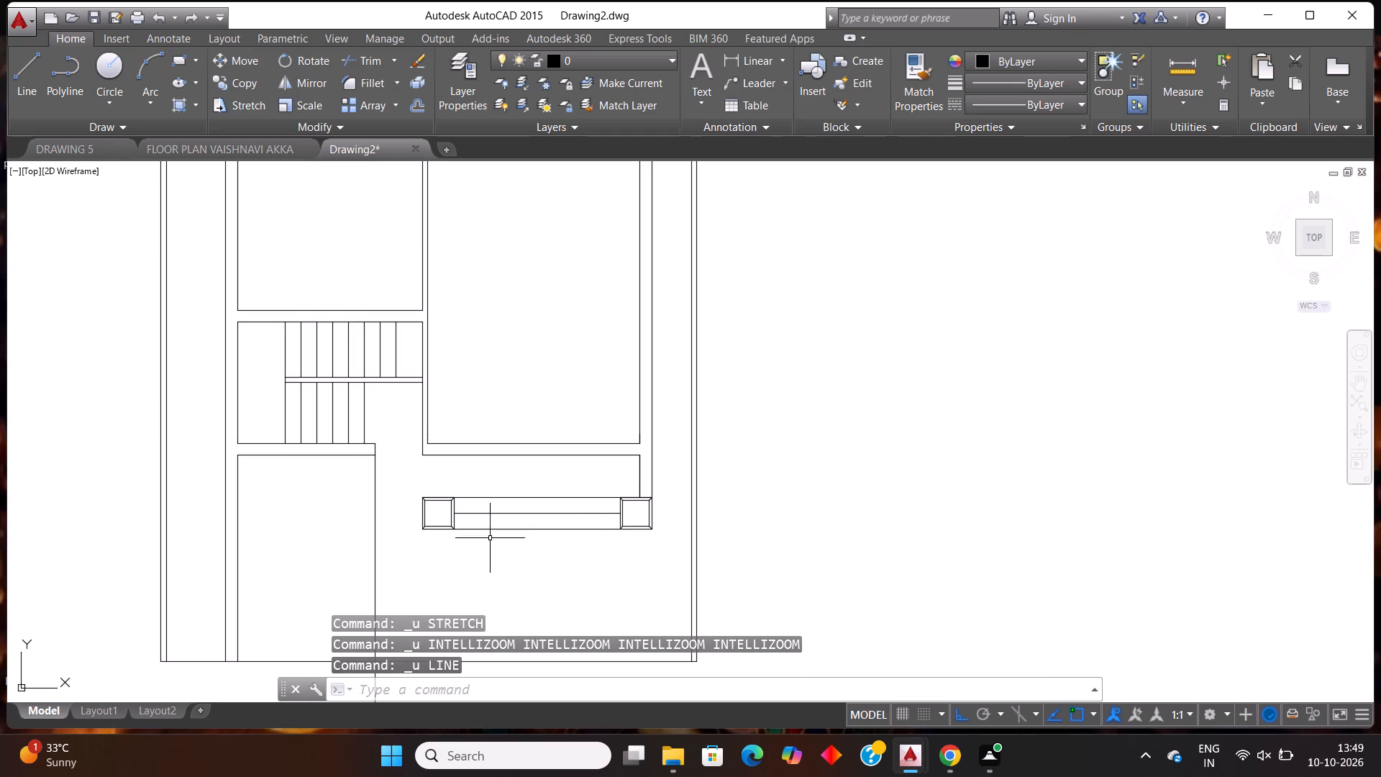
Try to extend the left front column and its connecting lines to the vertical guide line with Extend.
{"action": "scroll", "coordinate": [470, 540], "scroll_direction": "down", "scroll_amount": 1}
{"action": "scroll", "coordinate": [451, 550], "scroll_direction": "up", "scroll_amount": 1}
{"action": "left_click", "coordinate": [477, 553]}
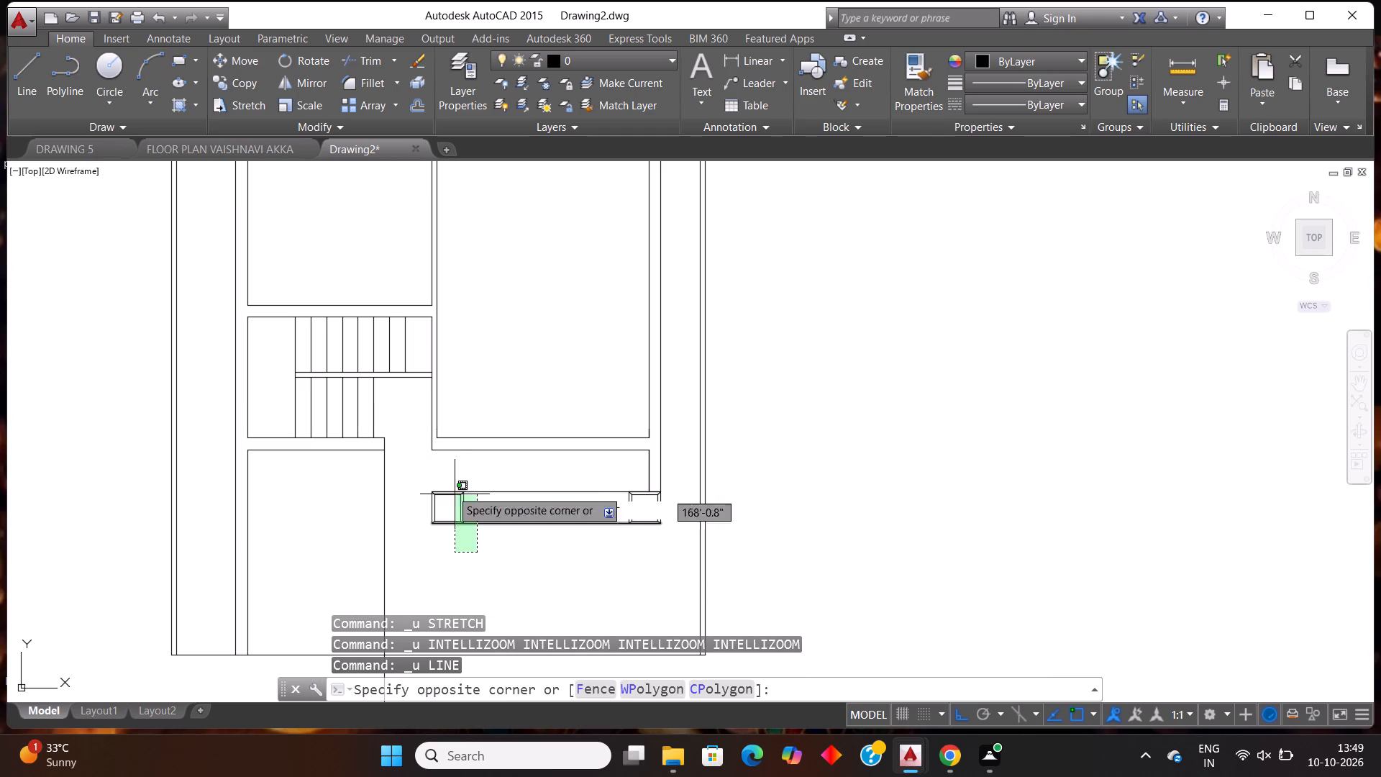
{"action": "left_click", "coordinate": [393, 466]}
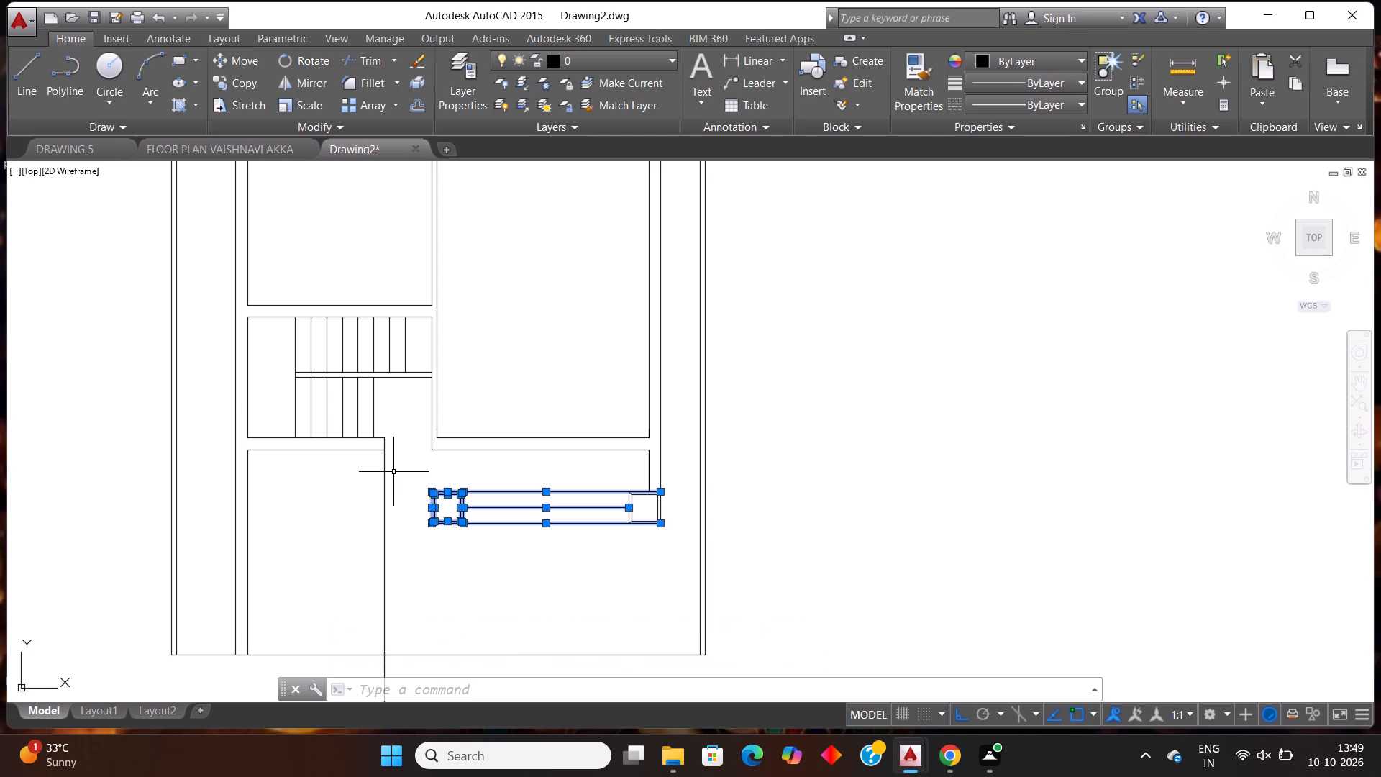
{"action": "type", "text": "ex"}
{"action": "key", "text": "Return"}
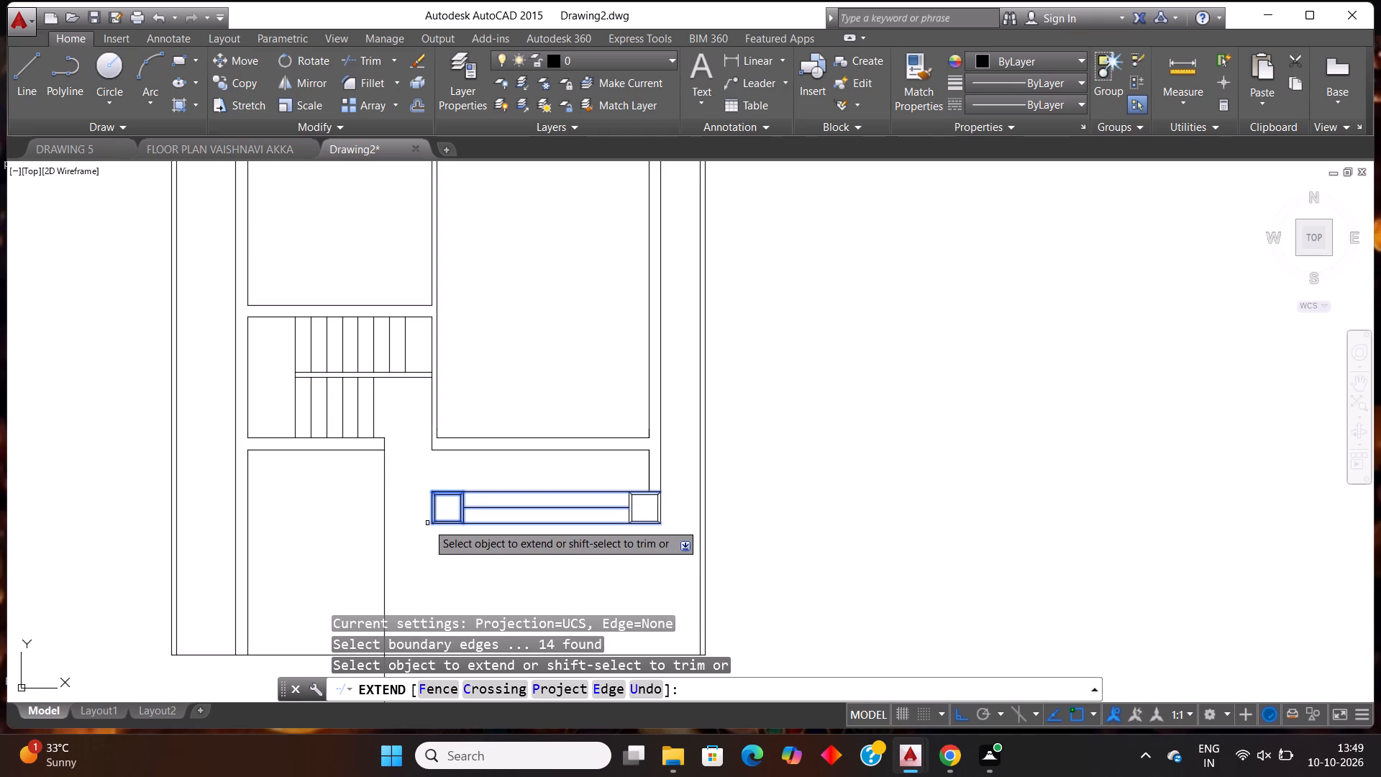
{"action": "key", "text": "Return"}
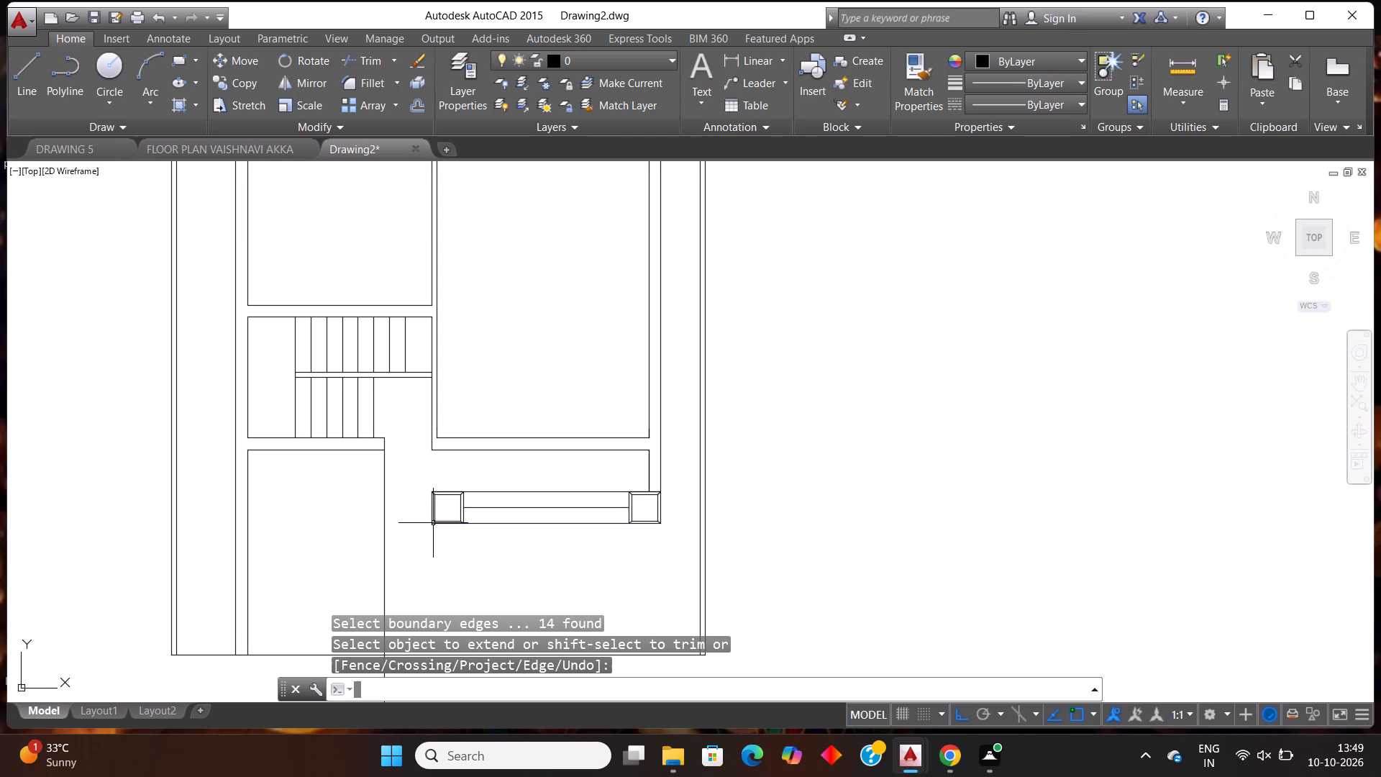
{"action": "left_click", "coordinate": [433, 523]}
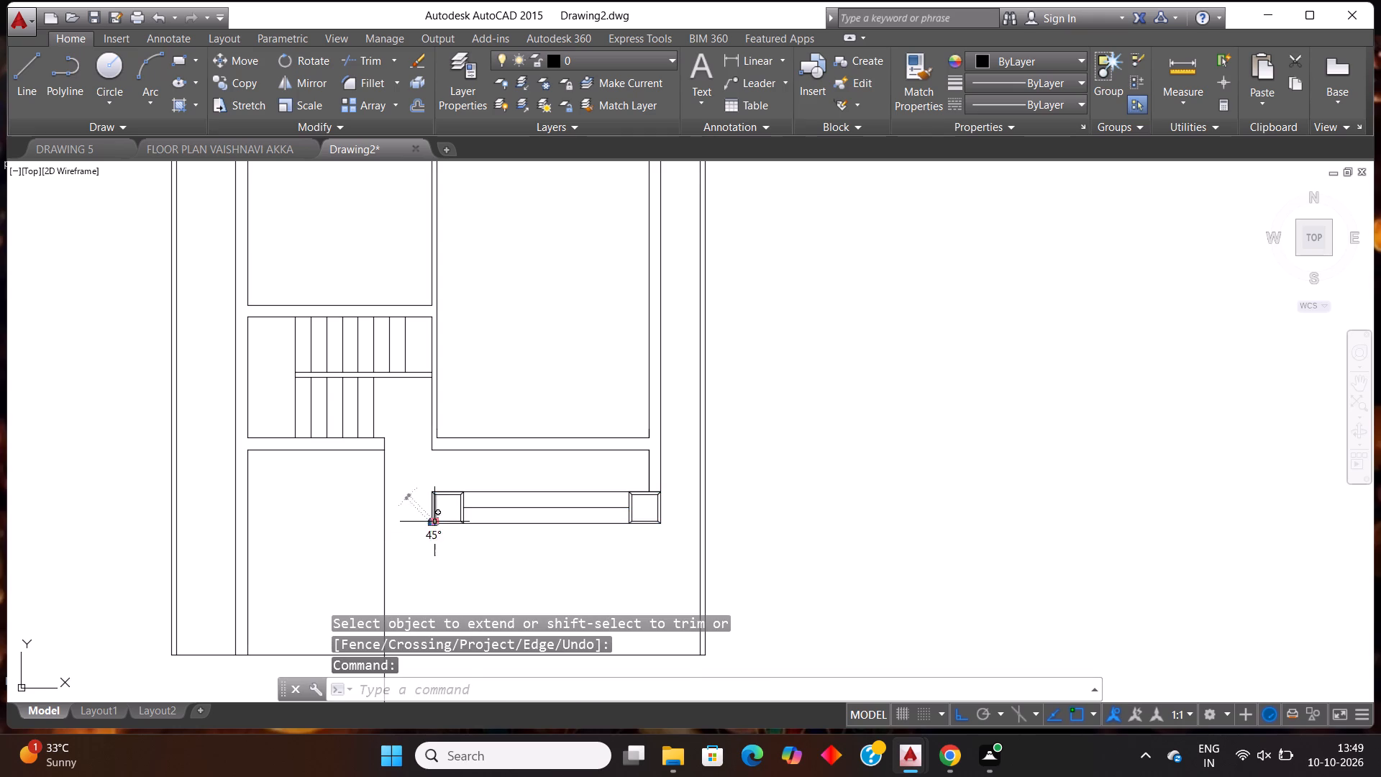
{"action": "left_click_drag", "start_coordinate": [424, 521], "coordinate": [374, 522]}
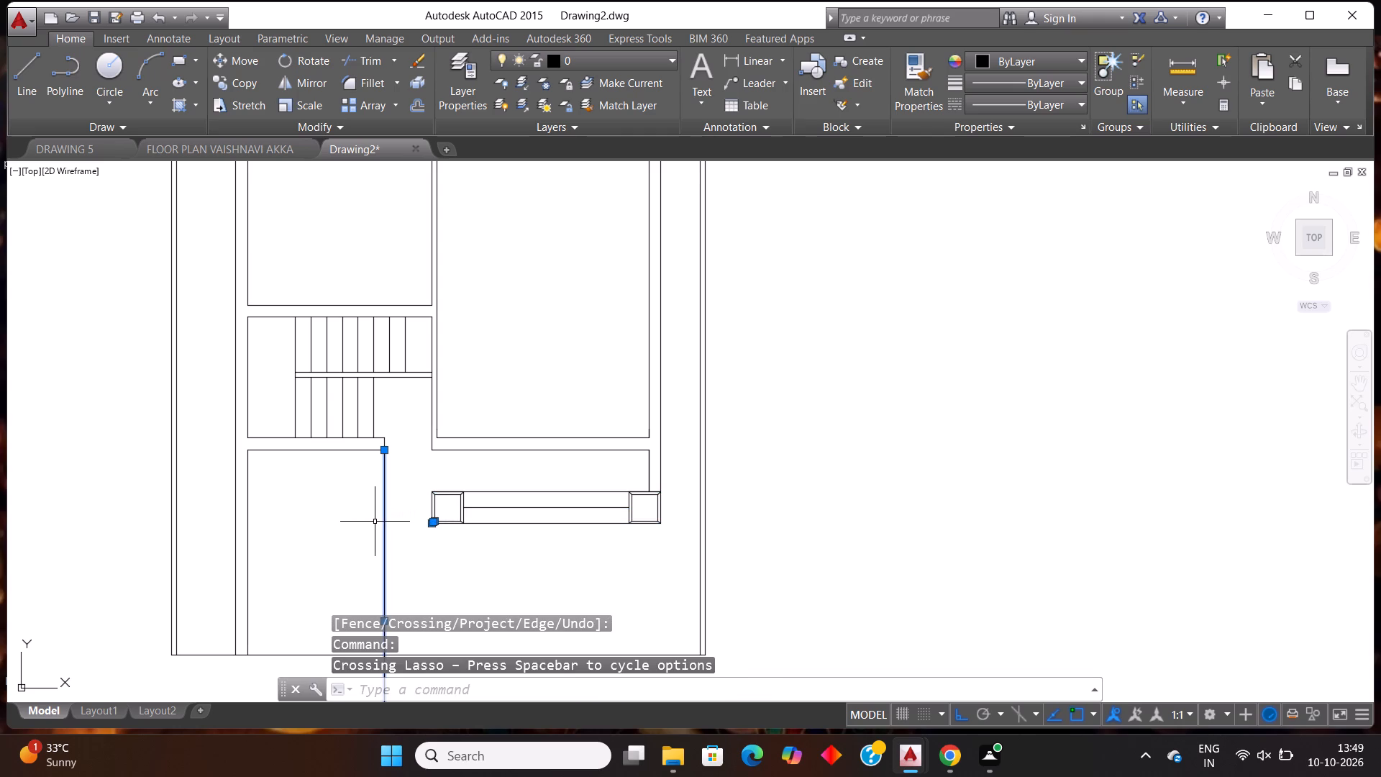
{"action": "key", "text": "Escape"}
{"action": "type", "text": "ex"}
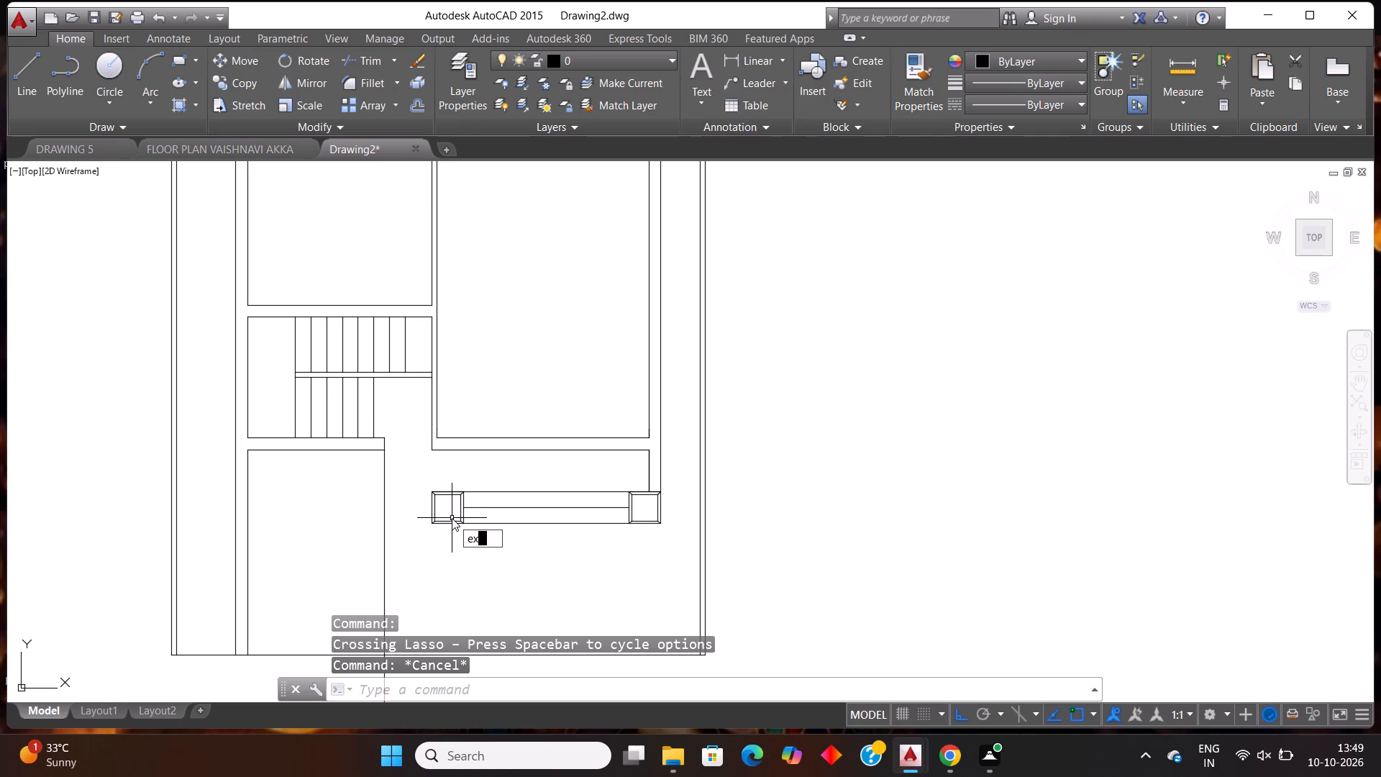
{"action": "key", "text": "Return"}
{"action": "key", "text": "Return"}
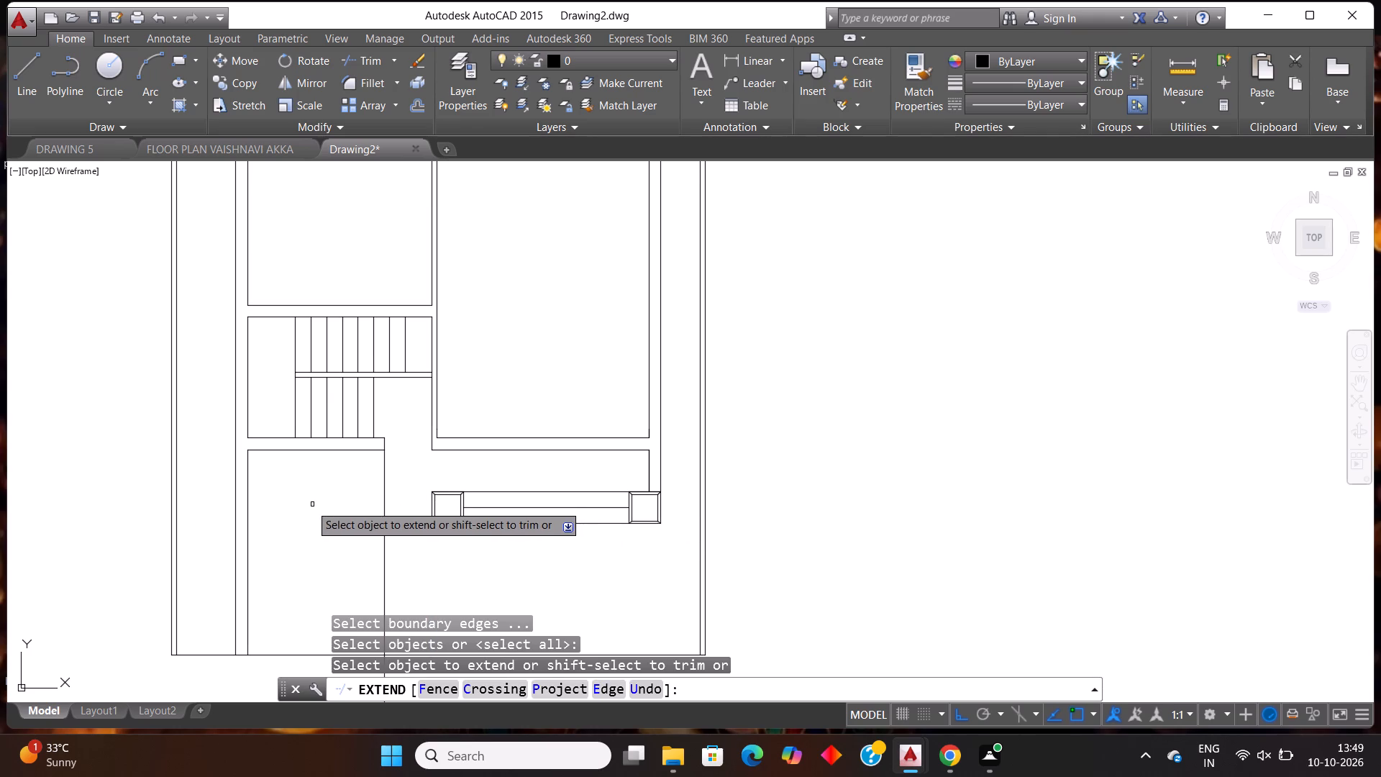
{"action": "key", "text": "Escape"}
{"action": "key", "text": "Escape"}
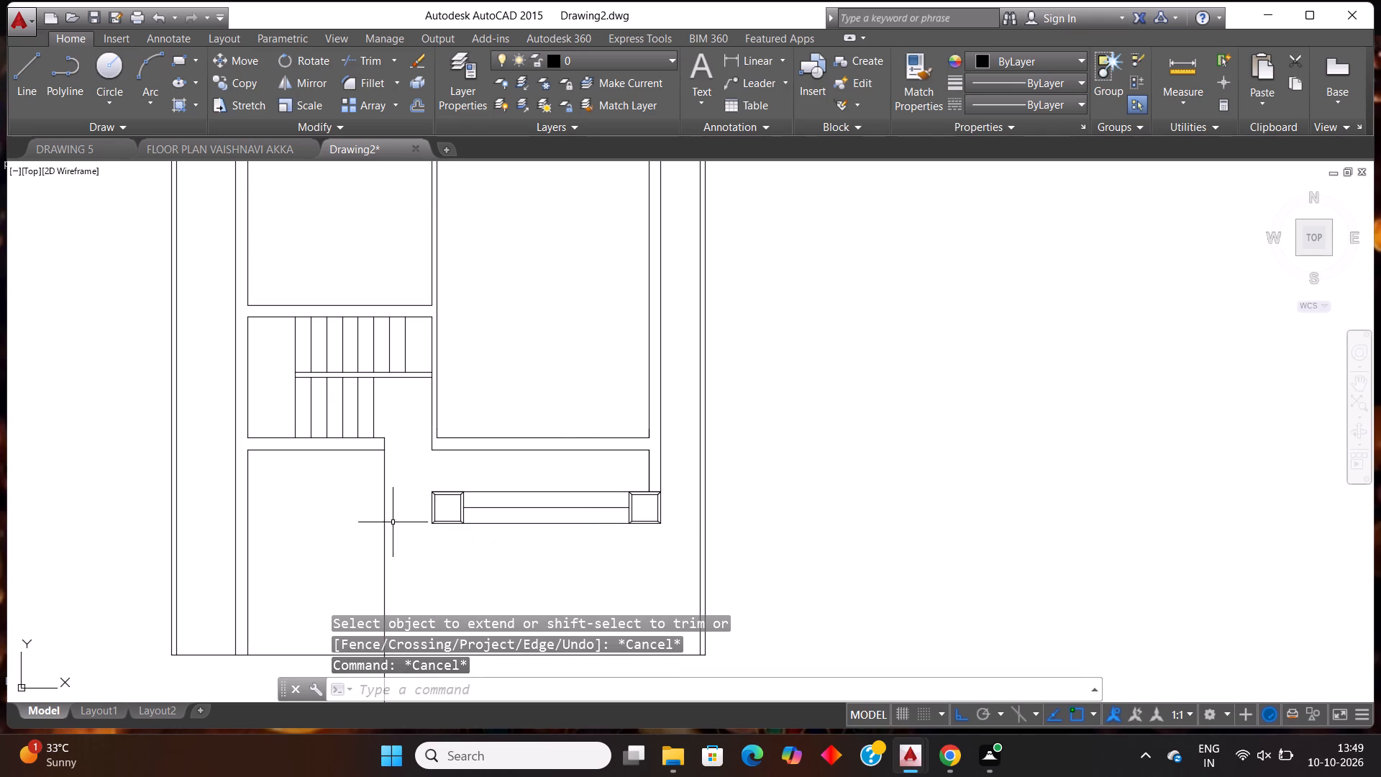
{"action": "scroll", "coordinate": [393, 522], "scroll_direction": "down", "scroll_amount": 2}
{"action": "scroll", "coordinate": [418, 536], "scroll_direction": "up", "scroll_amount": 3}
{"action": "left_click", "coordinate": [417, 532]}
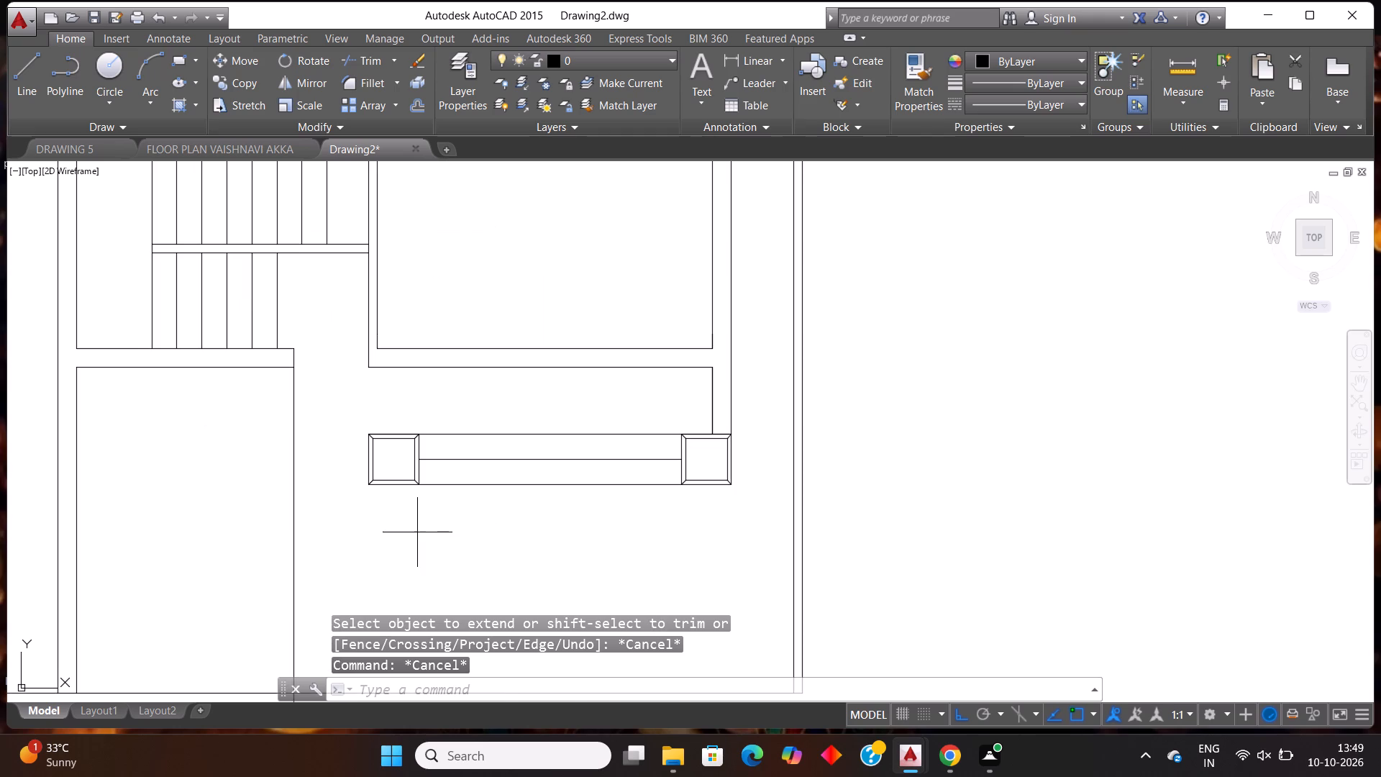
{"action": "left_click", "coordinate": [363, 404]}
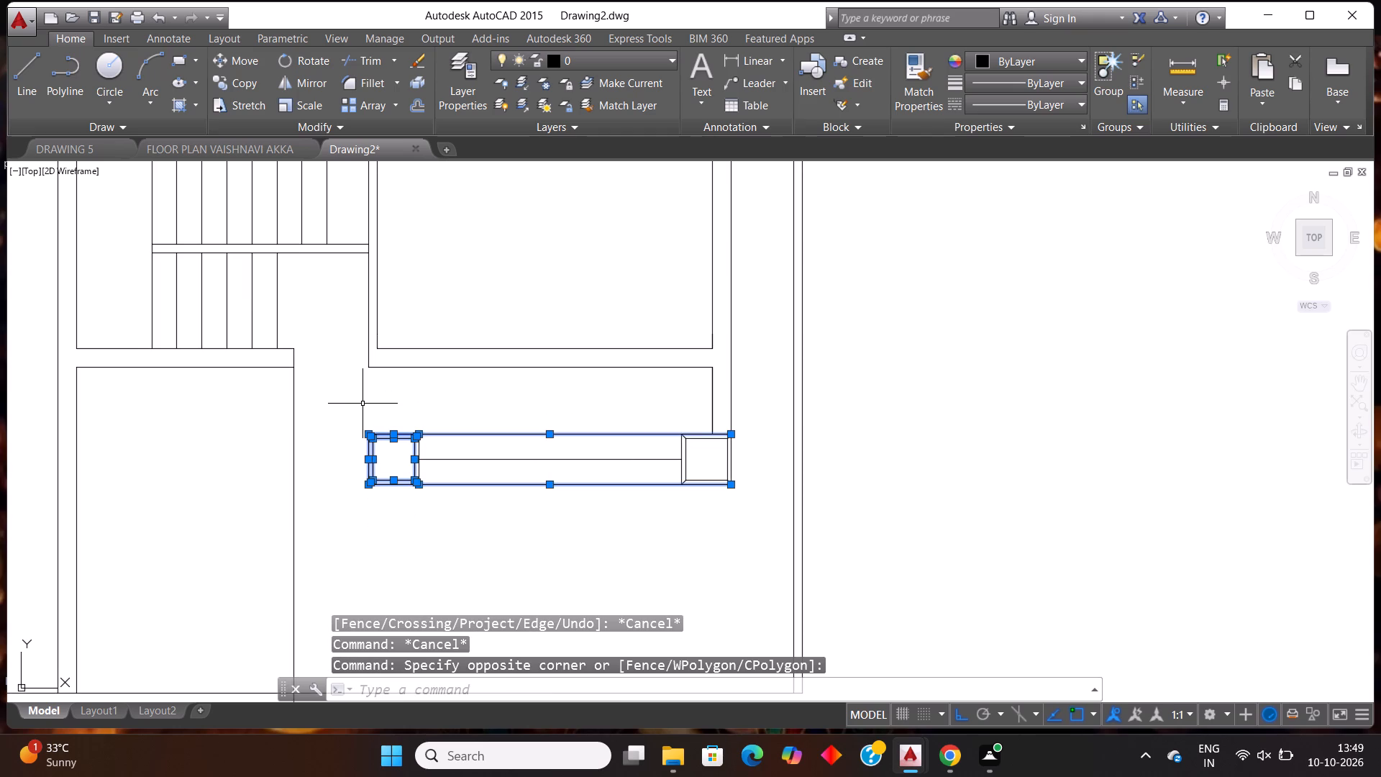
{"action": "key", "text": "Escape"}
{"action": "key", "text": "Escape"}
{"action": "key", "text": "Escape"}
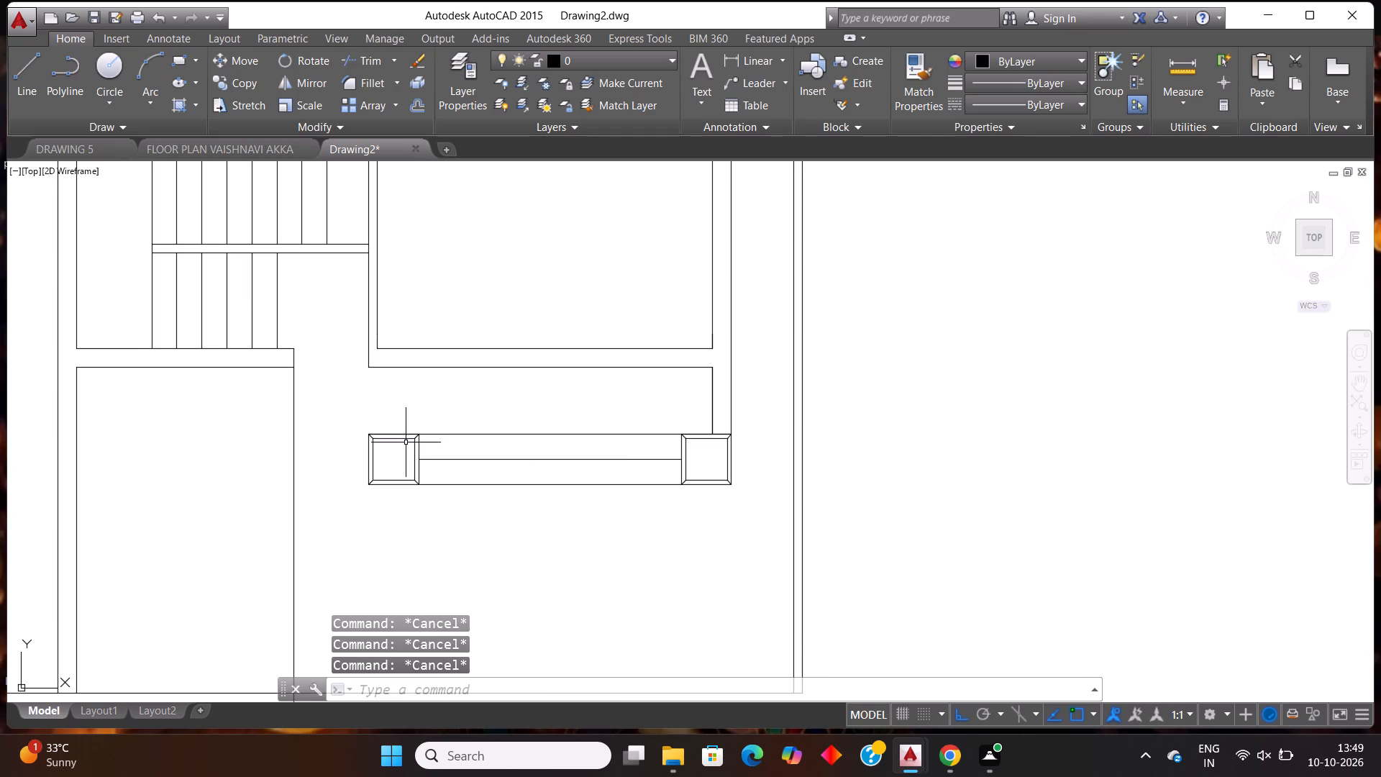
Erase the left front column's four inner square lines and its two outer vertical sides.
{"action": "left_click", "coordinate": [416, 463]}
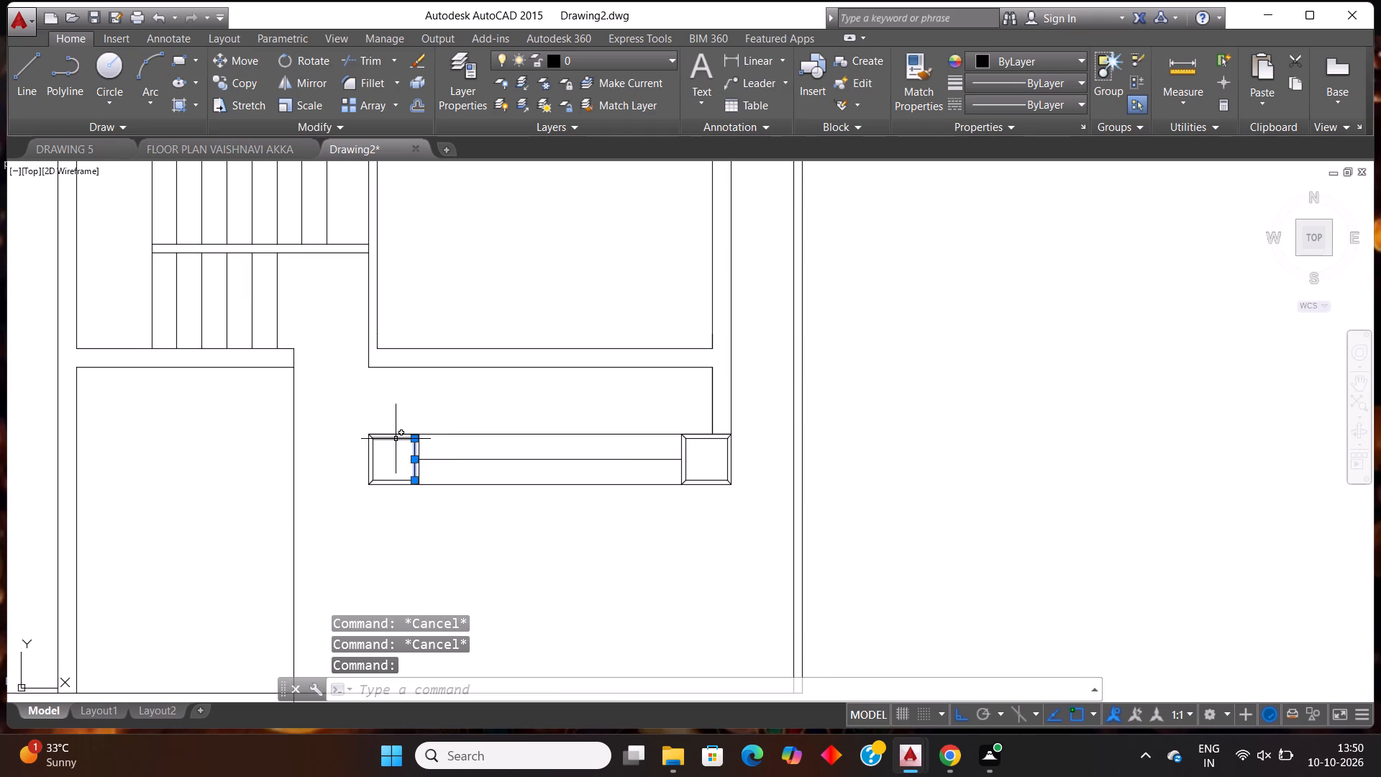
{"action": "left_click", "coordinate": [396, 439]}
{"action": "left_click", "coordinate": [373, 458]}
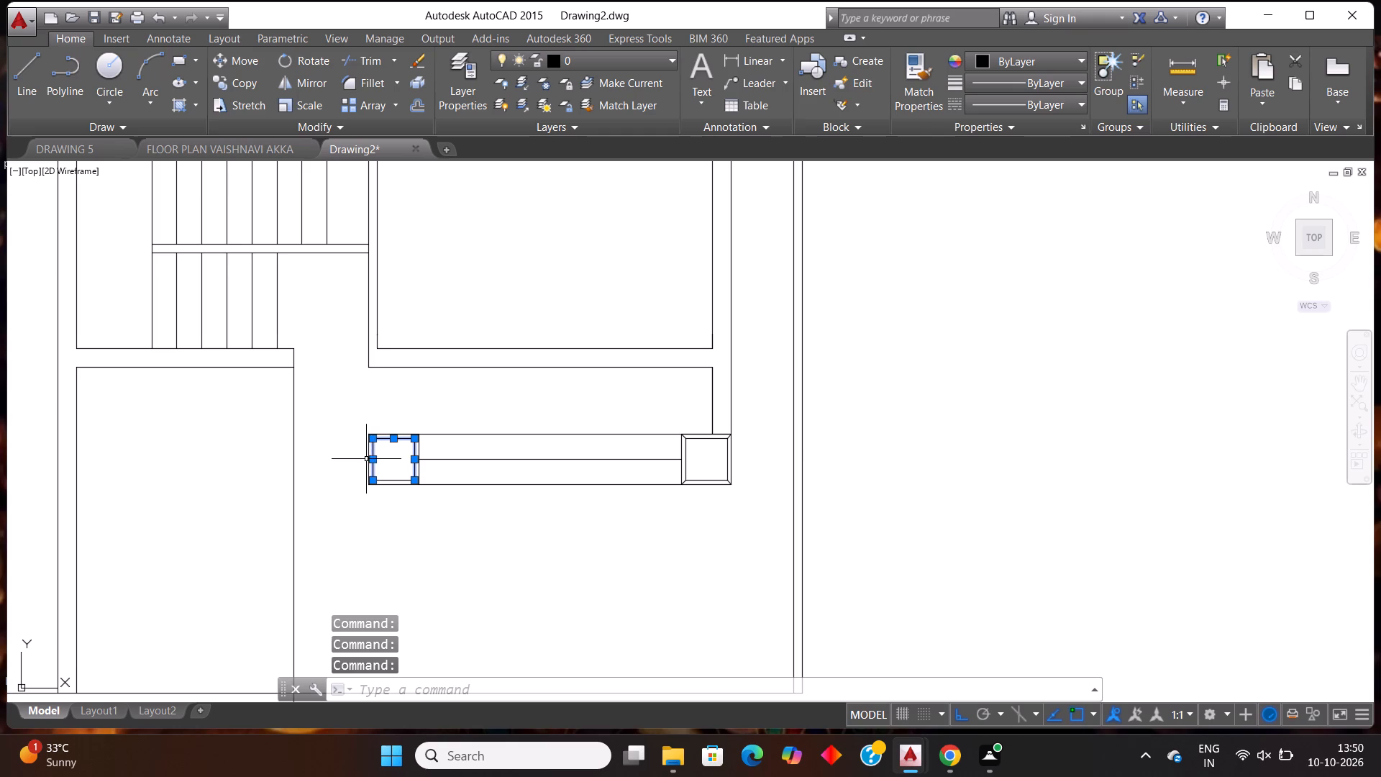
{"action": "left_click", "coordinate": [367, 459]}
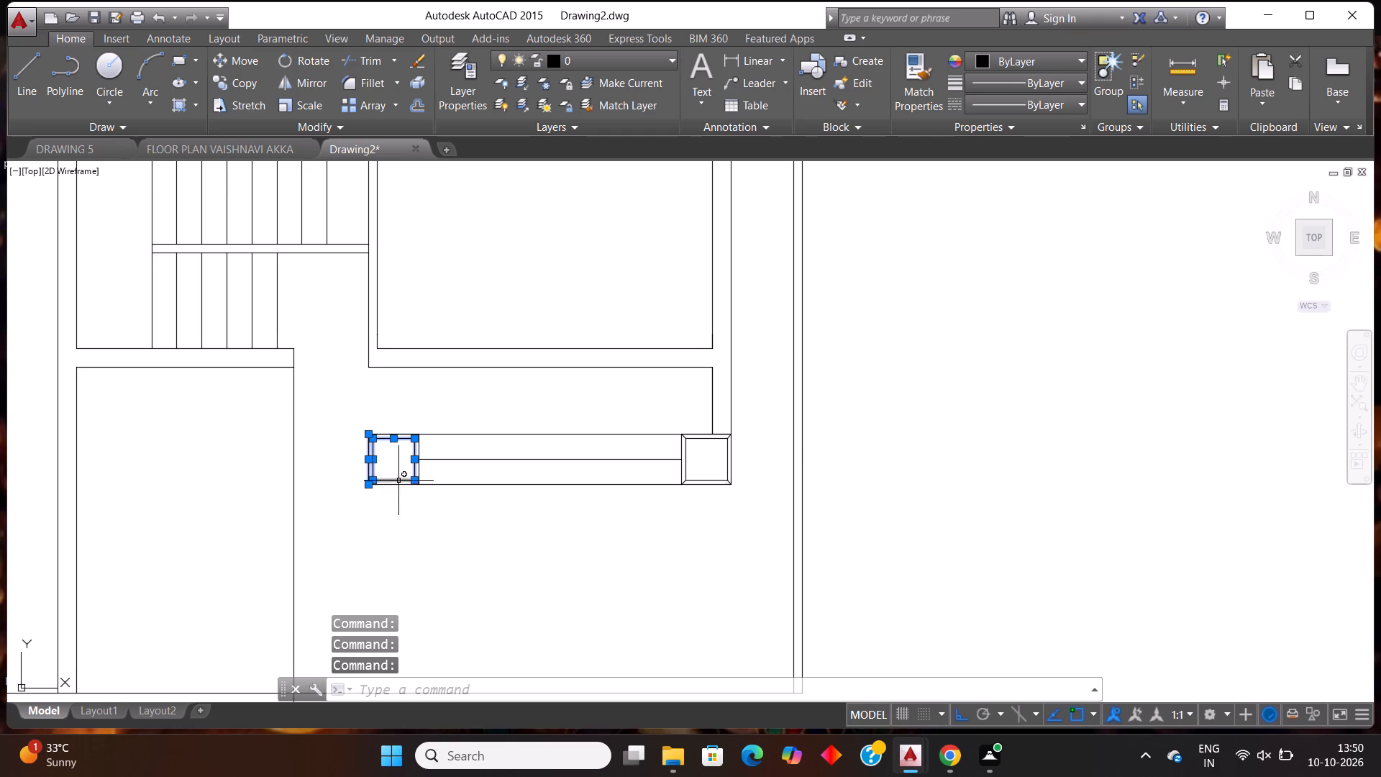
{"action": "left_click", "coordinate": [393, 481]}
{"action": "scroll", "coordinate": [406, 438], "scroll_direction": "up", "scroll_amount": 2}
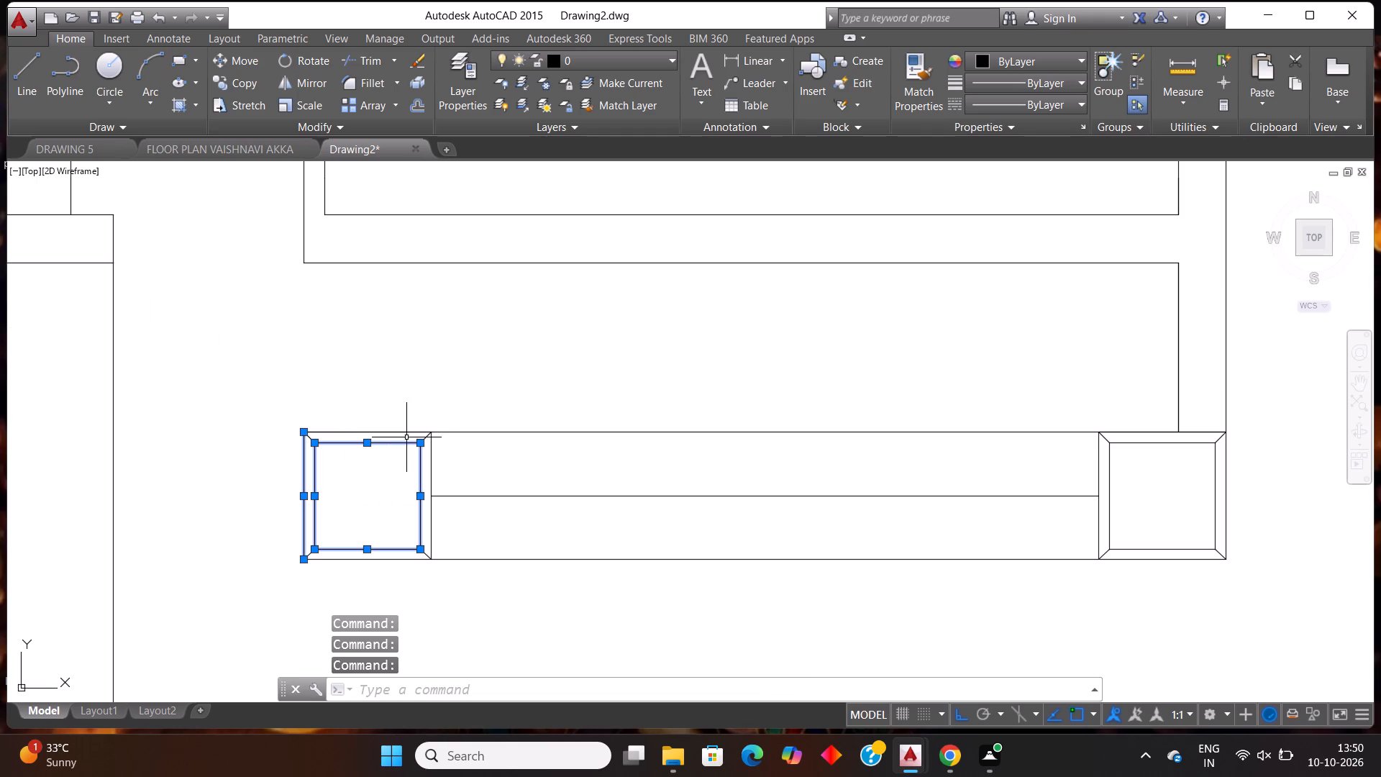
{"action": "left_click", "coordinate": [429, 468]}
{"action": "key", "text": "Delete"}
Erase the four short diagonal corner lines left over from the left front column.
{"action": "scroll", "coordinate": [393, 479], "scroll_direction": "up", "scroll_amount": 1}
{"action": "left_click", "coordinate": [363, 465]}
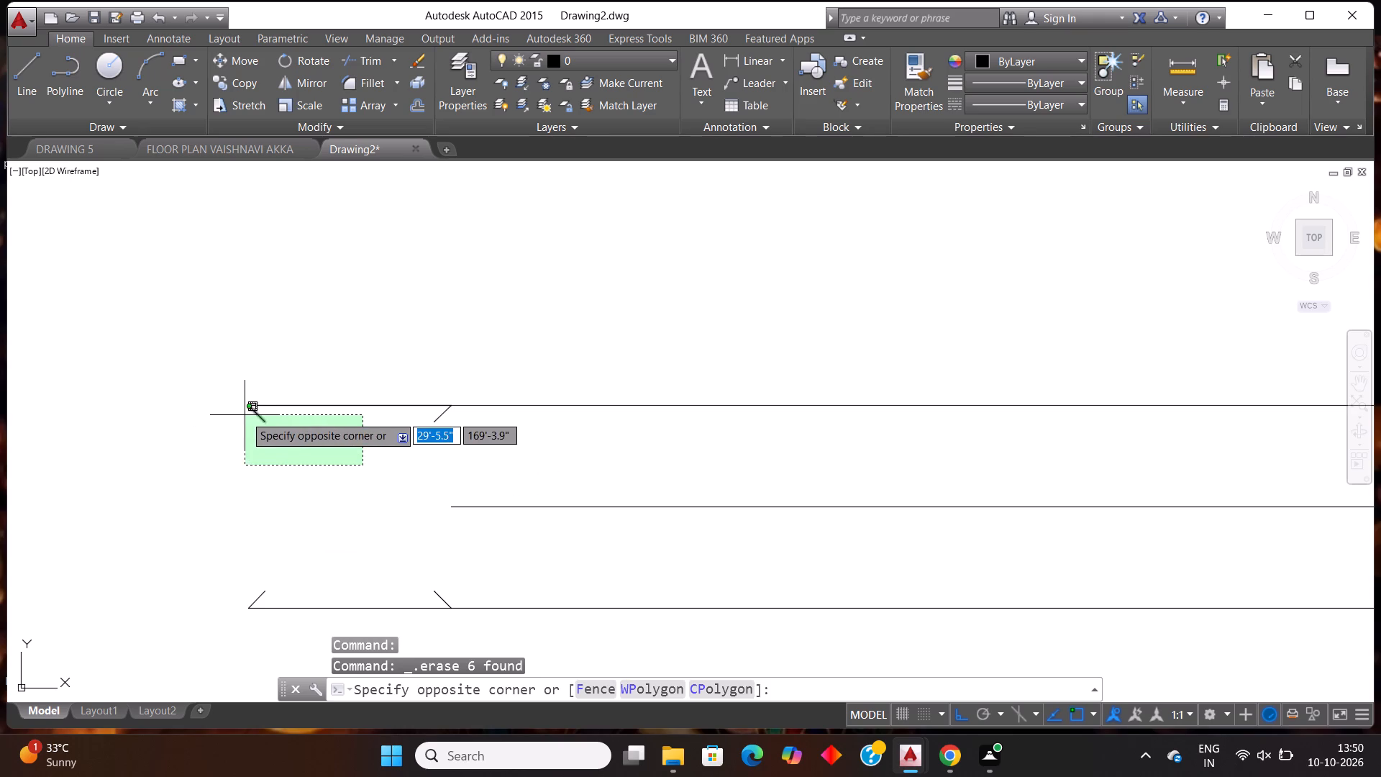
{"action": "left_click", "coordinate": [245, 415]}
{"action": "type", "text": "sa"}
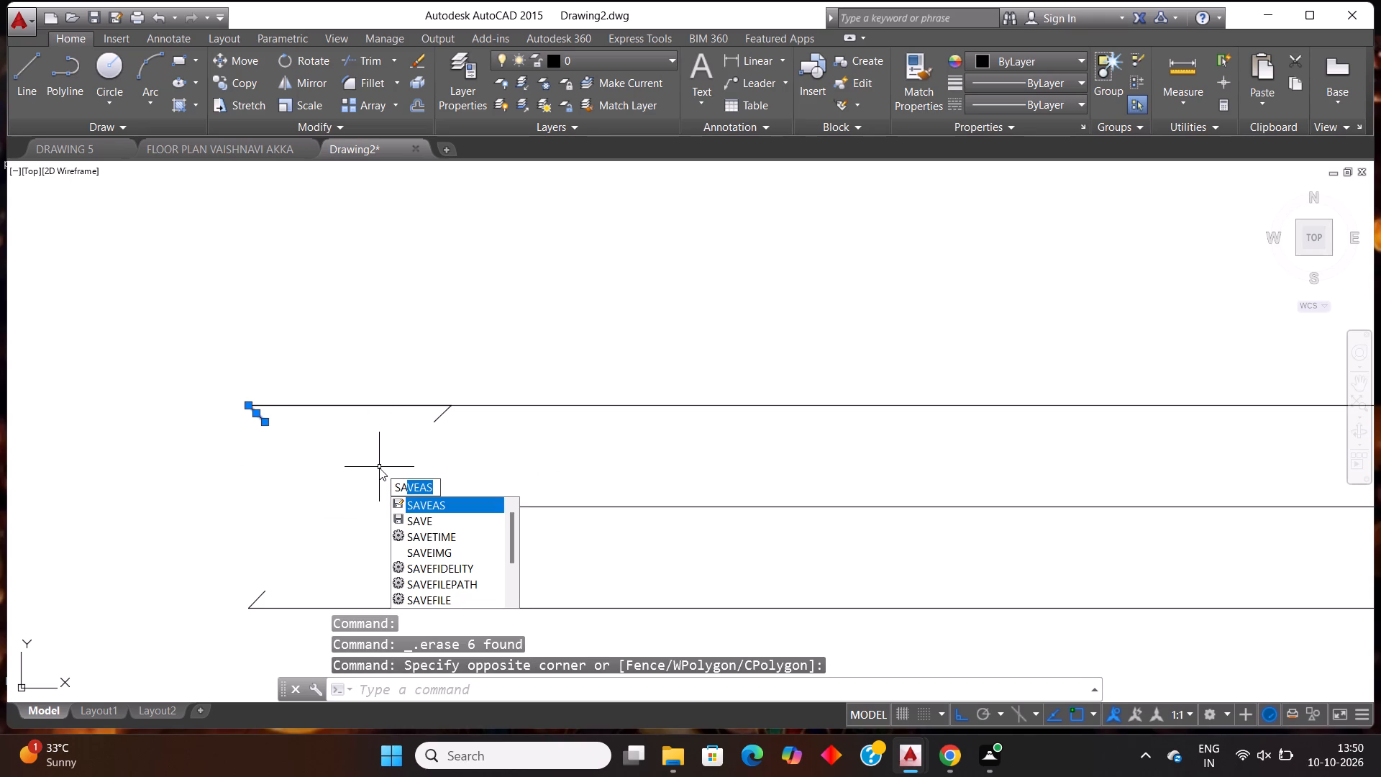
{"action": "key", "text": "Escape"}
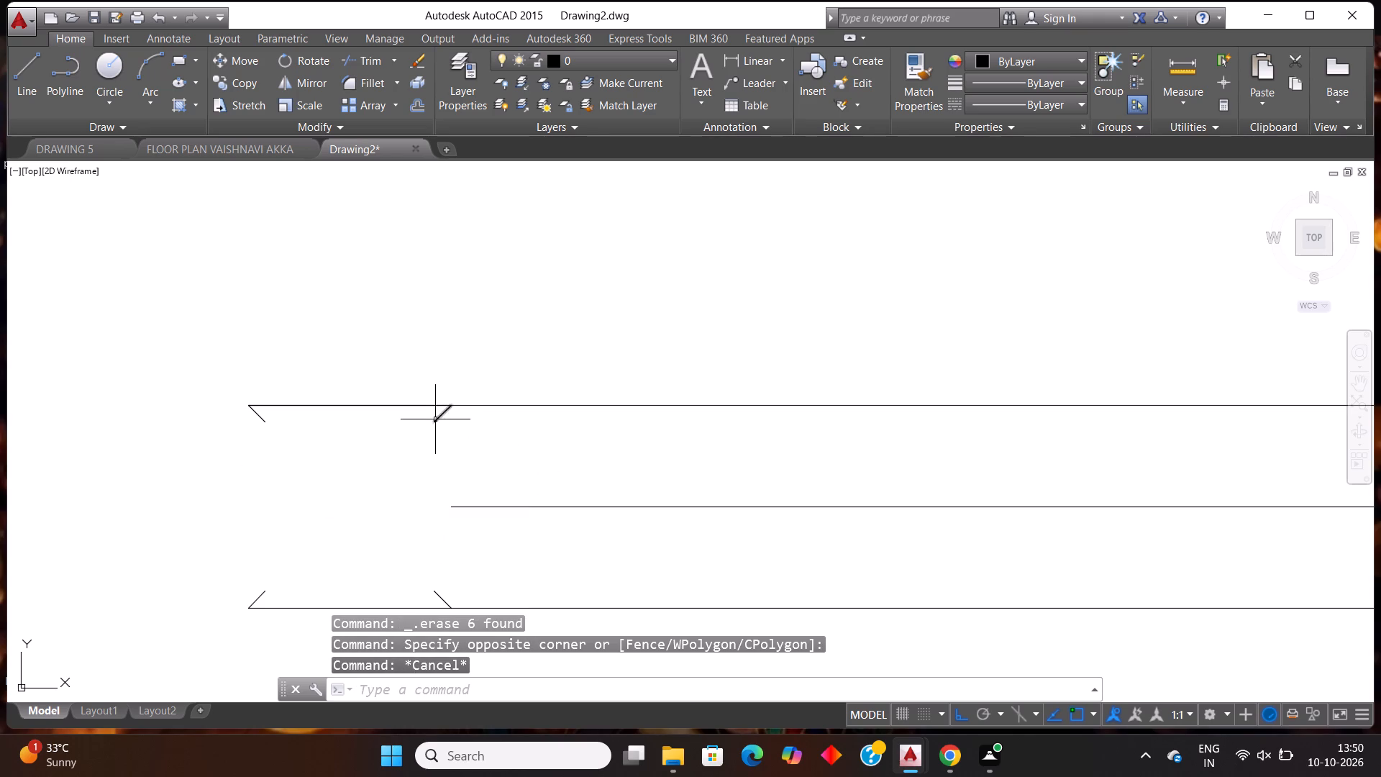
{"action": "left_click", "coordinate": [435, 419]}
{"action": "left_click", "coordinate": [260, 419]}
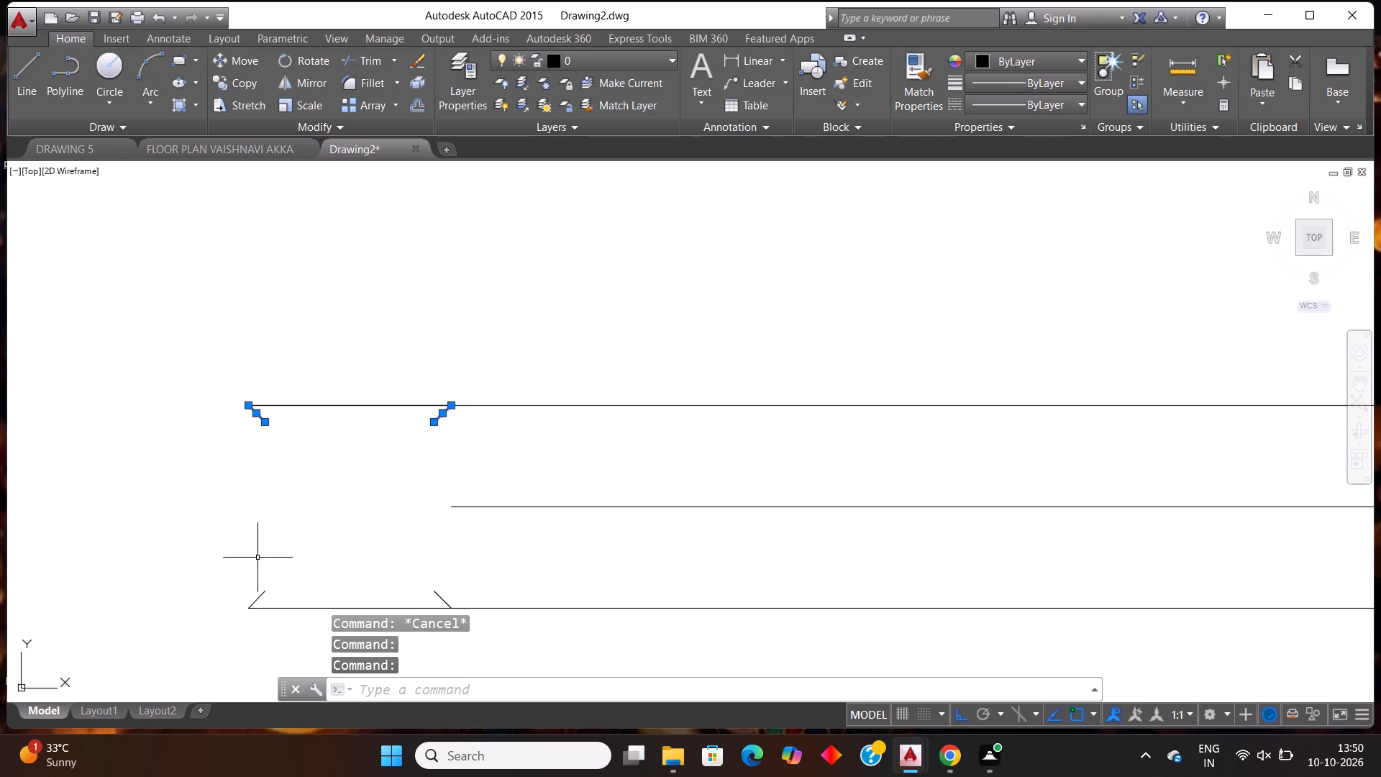
{"action": "left_click", "coordinate": [259, 597]}
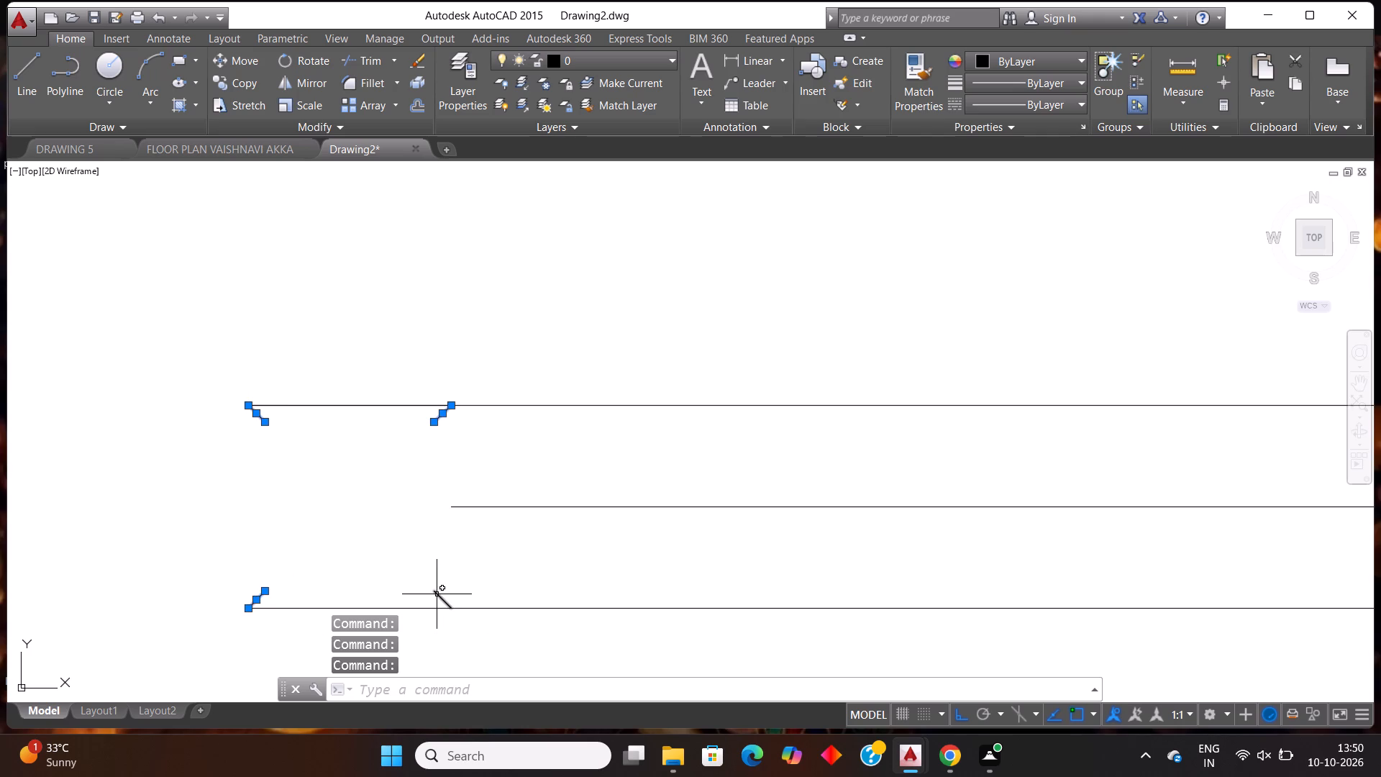
{"action": "left_click", "coordinate": [437, 594]}
{"action": "key", "text": "Delete"}
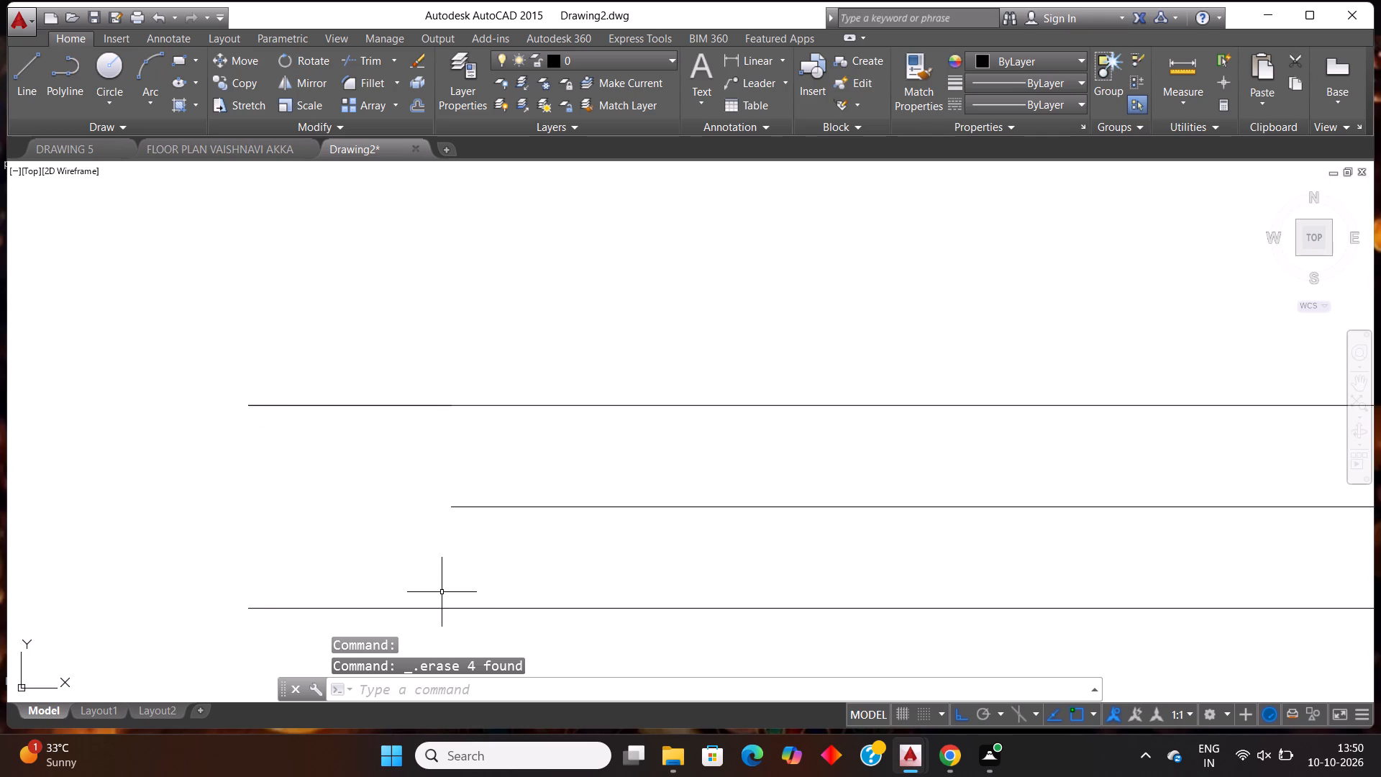
Extend the top, middle and bottom lines running from the right front column to the vertical guide line with Extend.
{"action": "scroll", "coordinate": [447, 586], "scroll_direction": "down", "scroll_amount": 4}
{"action": "scroll", "coordinate": [457, 591], "scroll_direction": "up", "scroll_amount": 2}
{"action": "type", "text": "ex"}
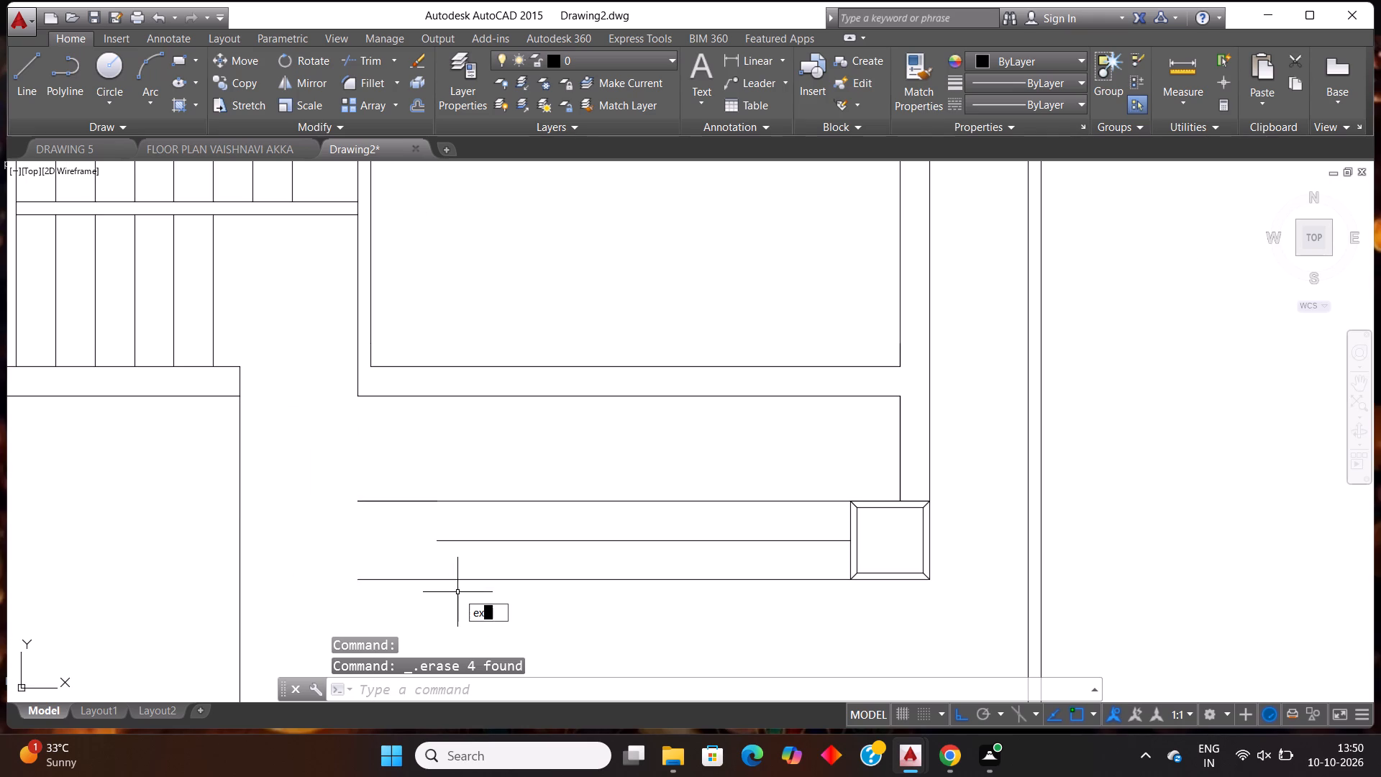
{"action": "key", "text": "Return"}
{"action": "key", "text": "Return"}
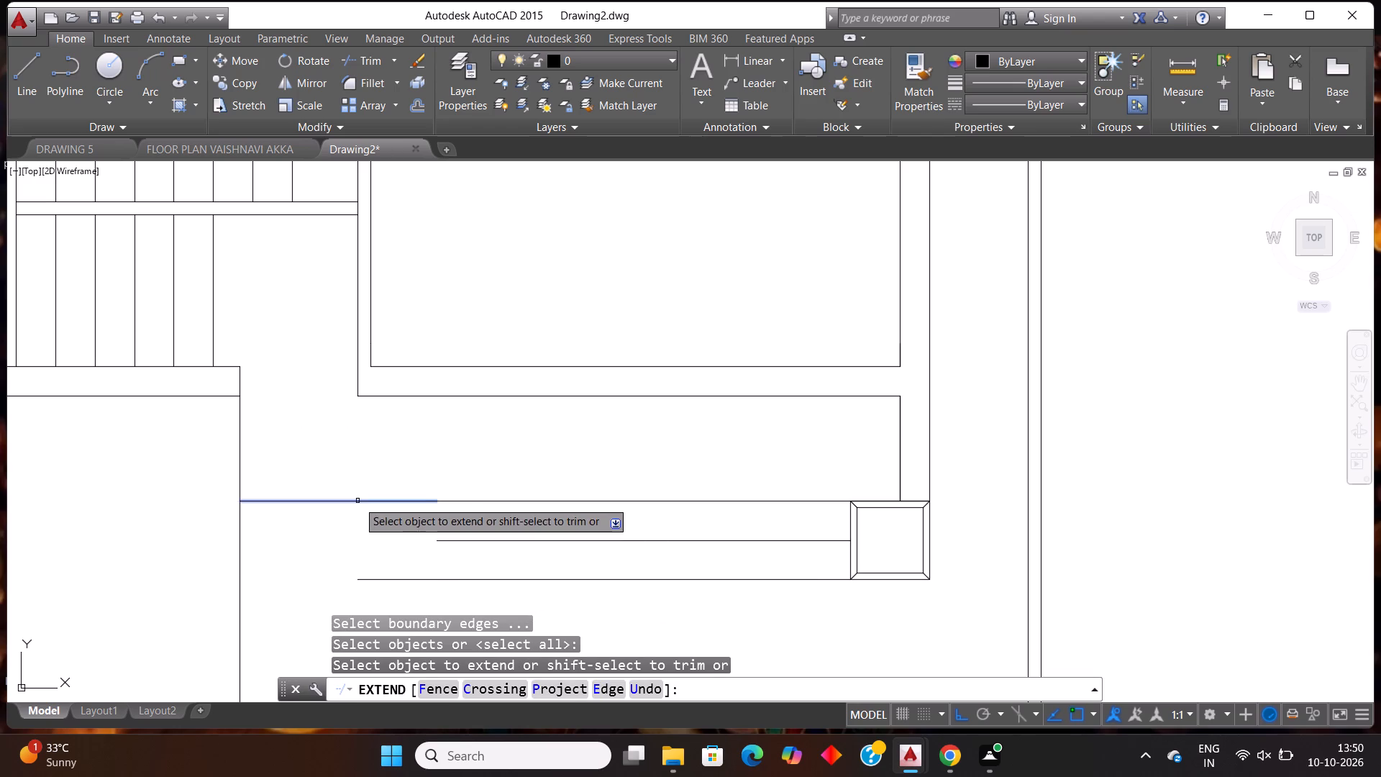
{"action": "left_click", "coordinate": [357, 501]}
{"action": "left_click", "coordinate": [445, 541]}
{"action": "left_click", "coordinate": [396, 582]}
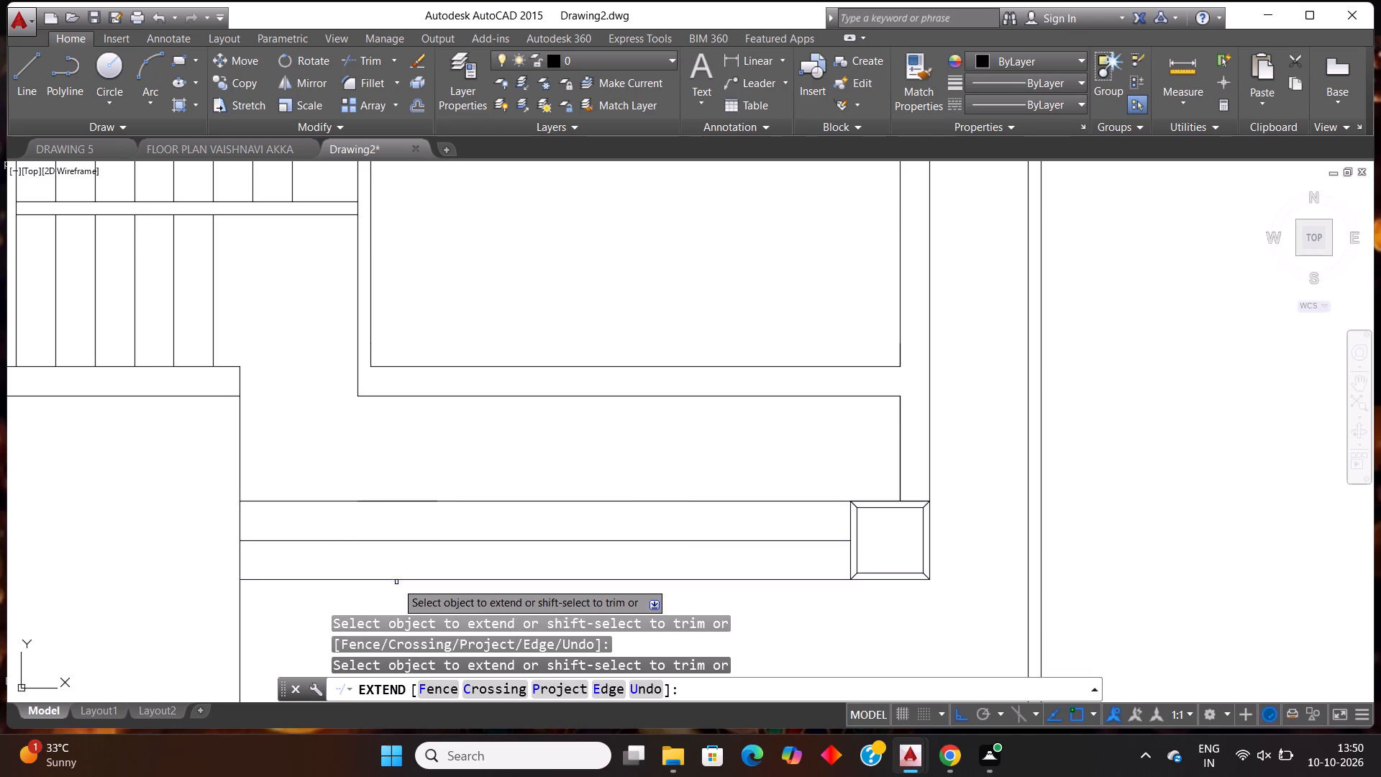
{"action": "key", "text": "Escape"}
Draw a 2' line along the top line from the vertical guide line, continuing about 2'-7.5" straight down past the bottom line.
{"action": "scroll", "coordinate": [422, 575], "scroll_direction": "down", "scroll_amount": 1}
{"action": "scroll", "coordinate": [422, 575], "scroll_direction": "up", "scroll_amount": 1}
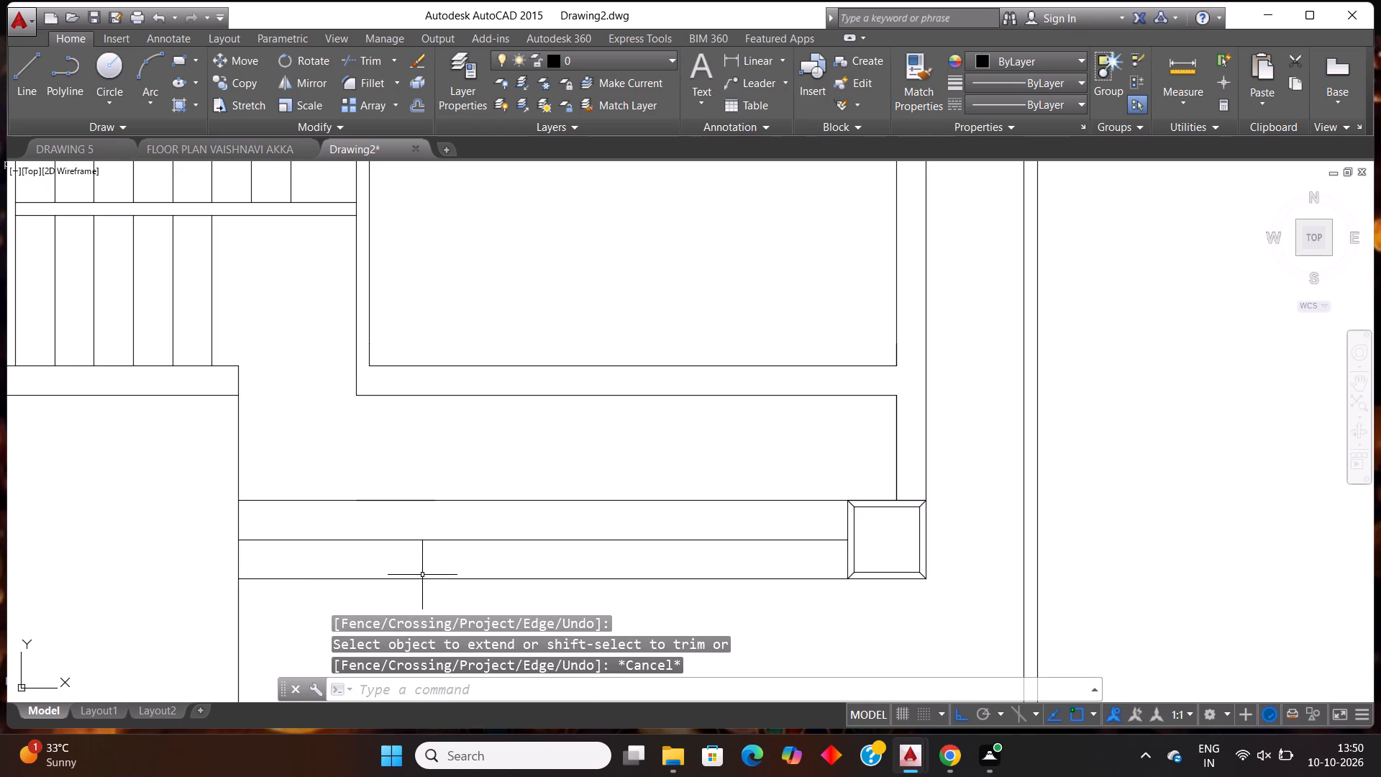
{"action": "key", "text": "l"}
{"action": "key", "text": "Return"}
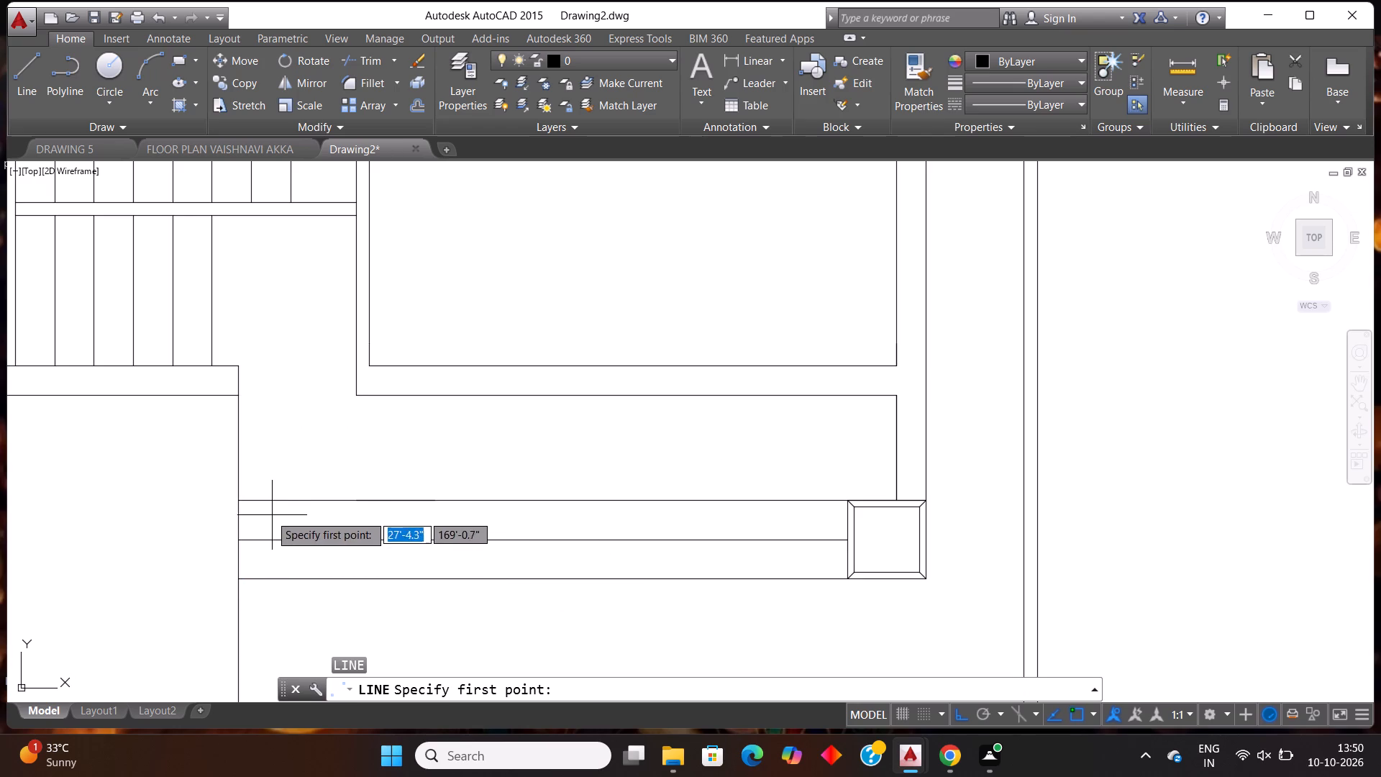
{"action": "left_click", "coordinate": [243, 507]}
{"action": "type", "text": "2'"}
{"action": "key", "text": "Return"}
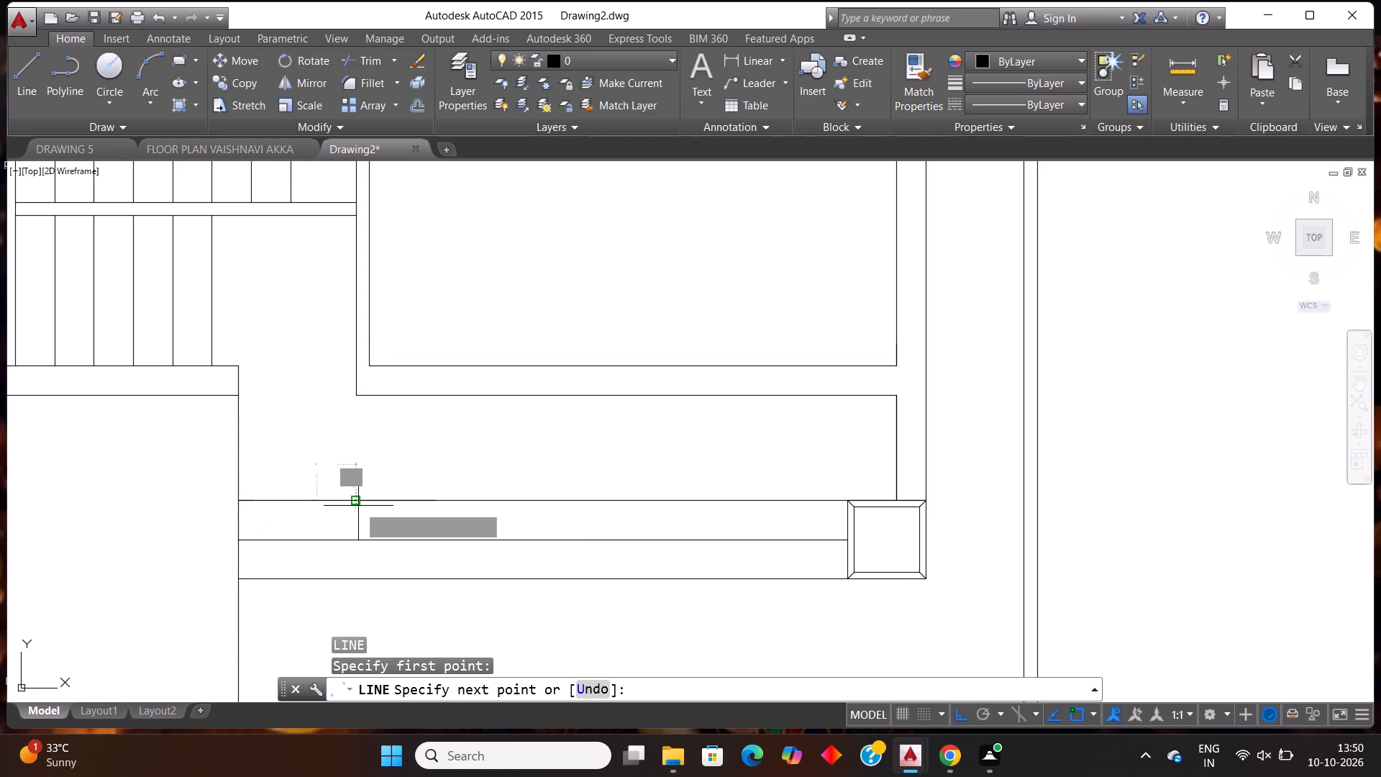
{"action": "left_click", "coordinate": [366, 605]}
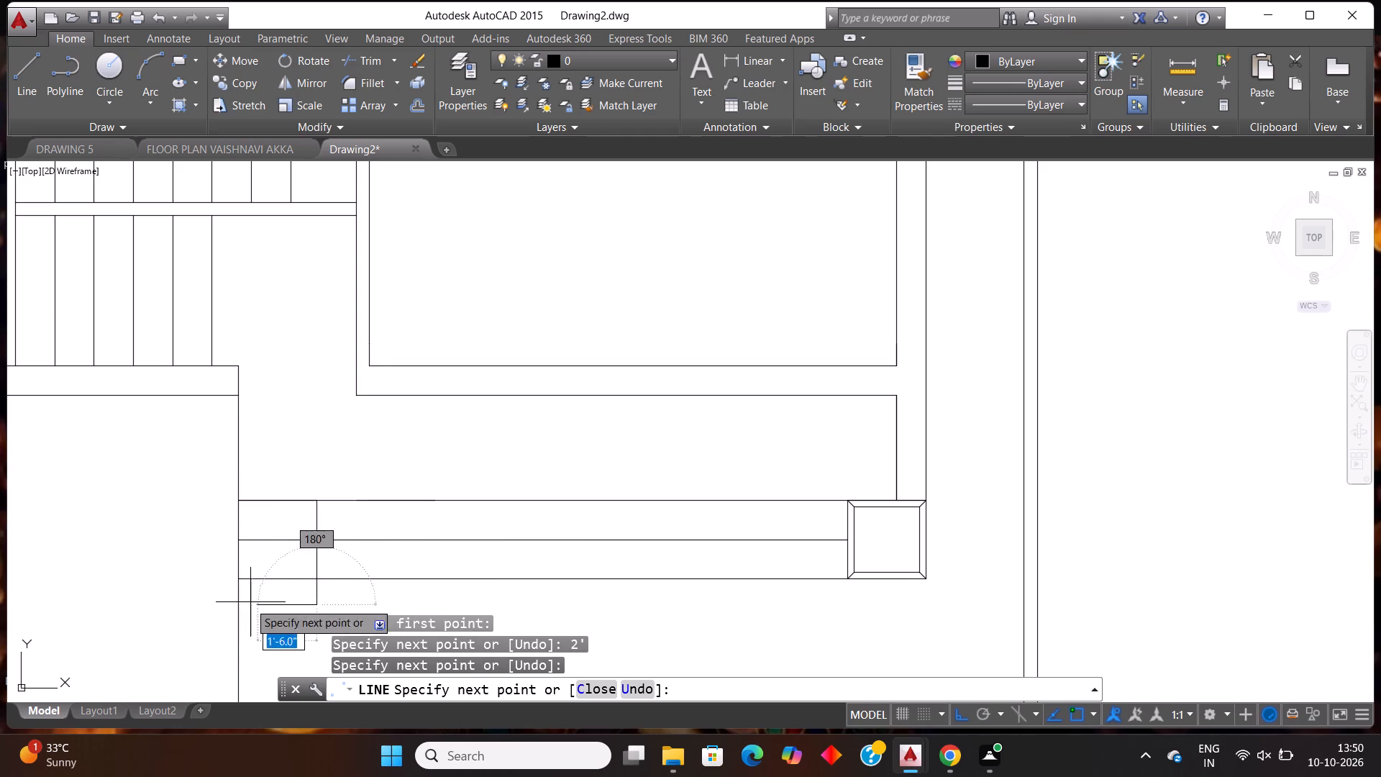
{"action": "key", "text": "Escape"}
Trim the middle line inside the new 2' column outline and the vertical side's overhang below the bottom line.
{"action": "scroll", "coordinate": [306, 581], "scroll_direction": "up", "scroll_amount": 1}
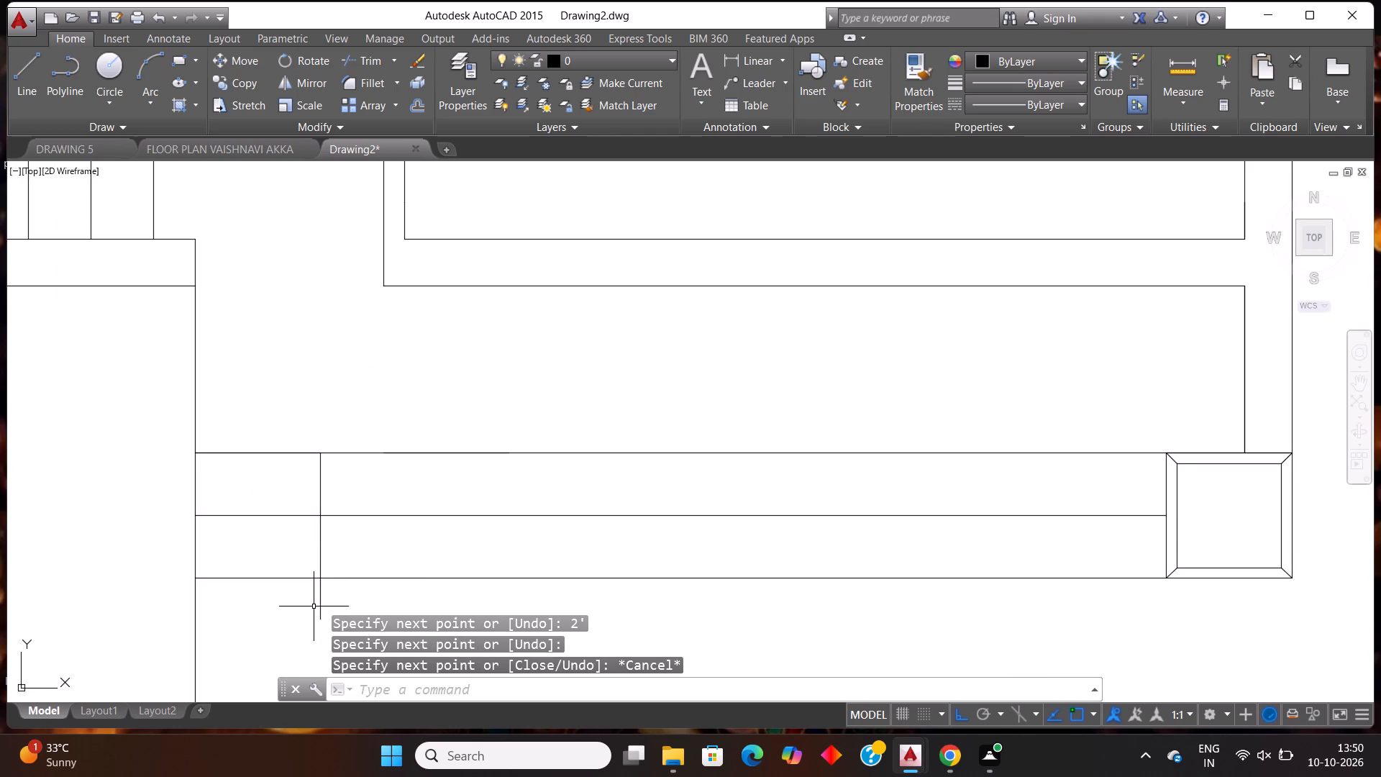
{"action": "type", "text": "tr"}
{"action": "key", "text": "Return"}
{"action": "key", "text": "Return"}
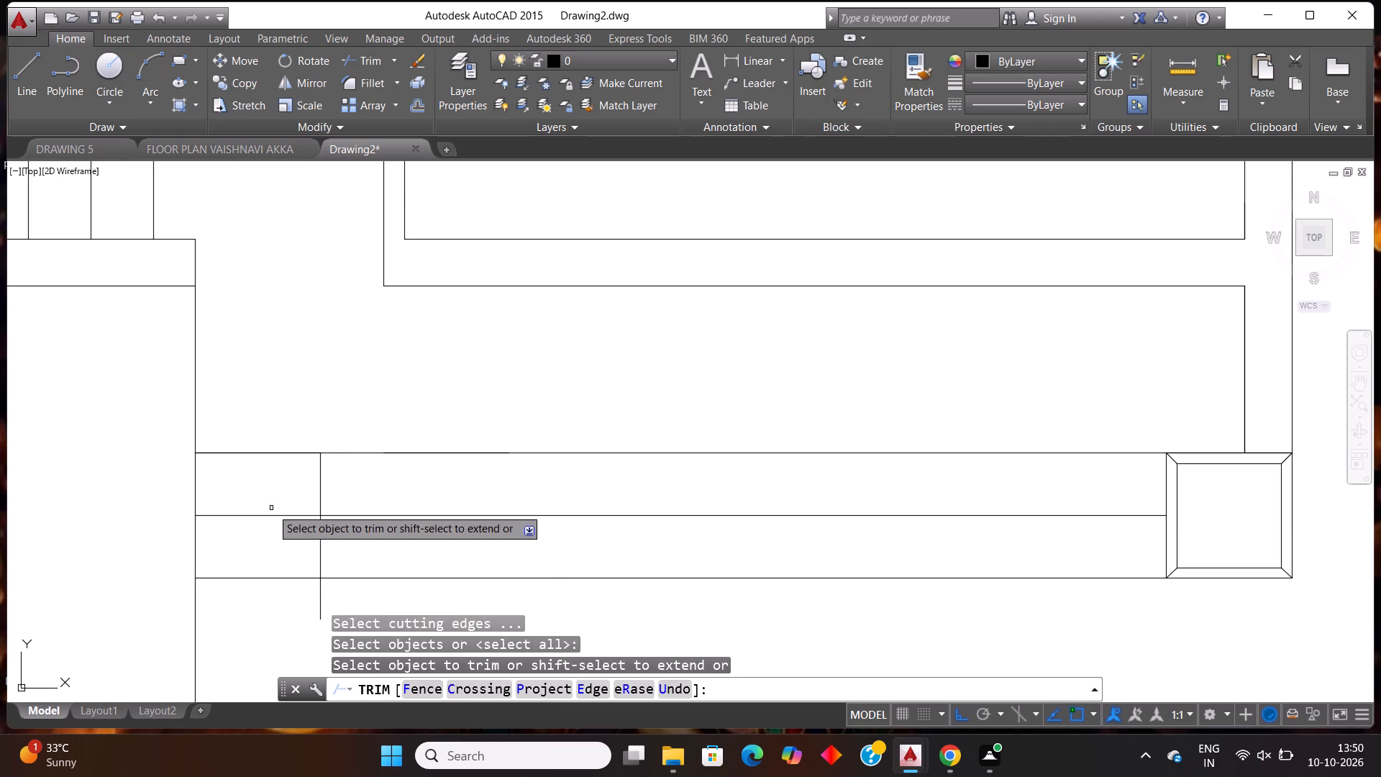
{"action": "left_click", "coordinate": [270, 504]}
{"action": "left_click", "coordinate": [265, 540]}
{"action": "left_click", "coordinate": [285, 613]}
{"action": "left_click", "coordinate": [340, 606]}
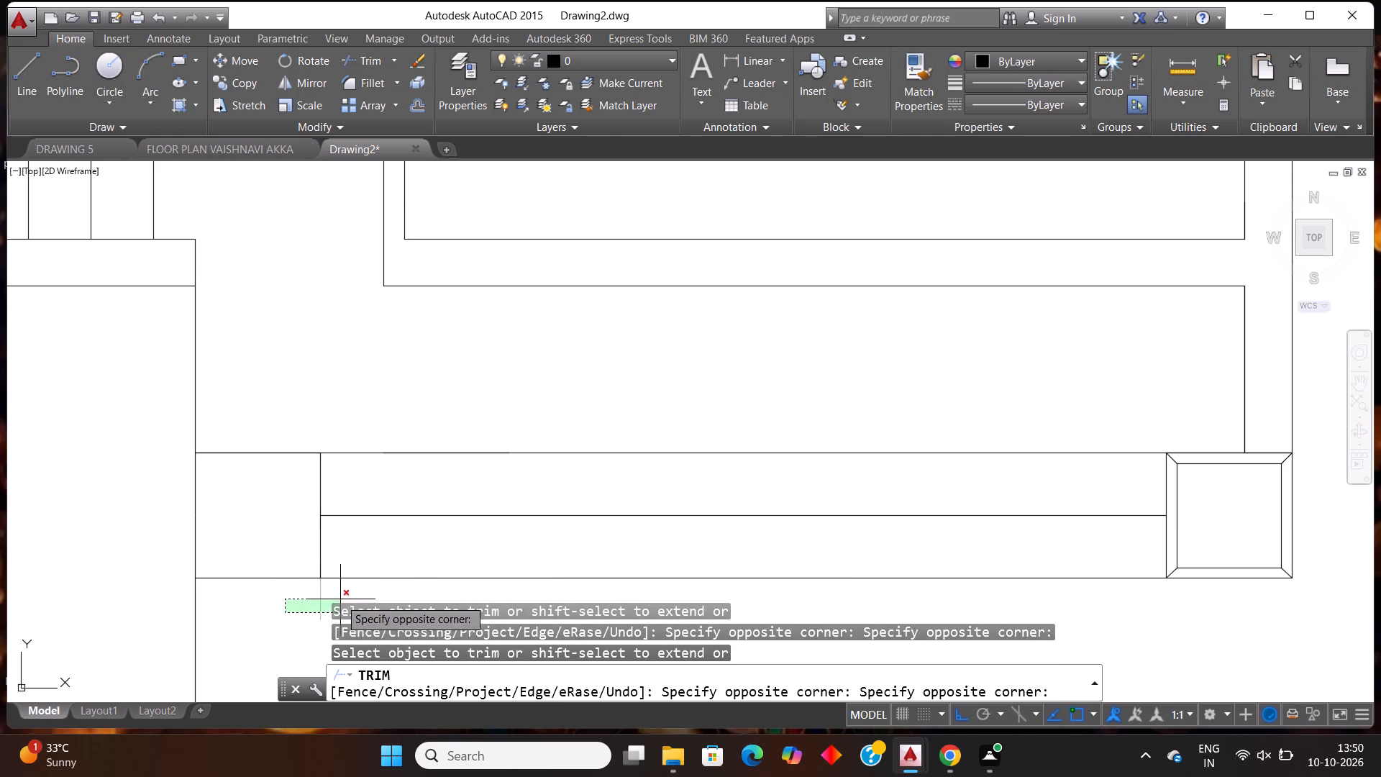
{"action": "left_click", "coordinate": [337, 594]}
{"action": "scroll", "coordinate": [339, 591], "scroll_direction": "down", "scroll_amount": 1}
{"action": "scroll", "coordinate": [388, 550], "scroll_direction": "down", "scroll_amount": 1}
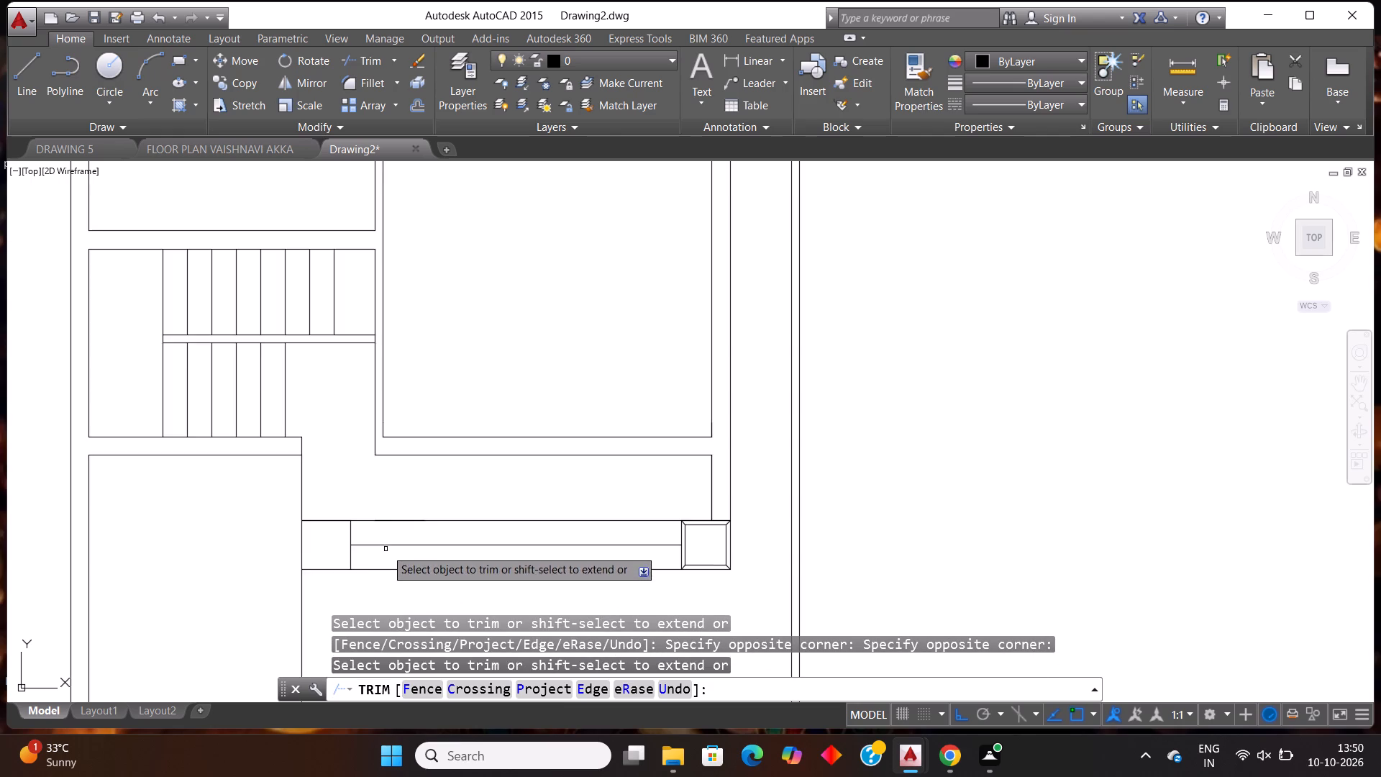
{"action": "scroll", "coordinate": [361, 545], "scroll_direction": "up", "scroll_amount": 1}
{"action": "key", "text": "Escape"}
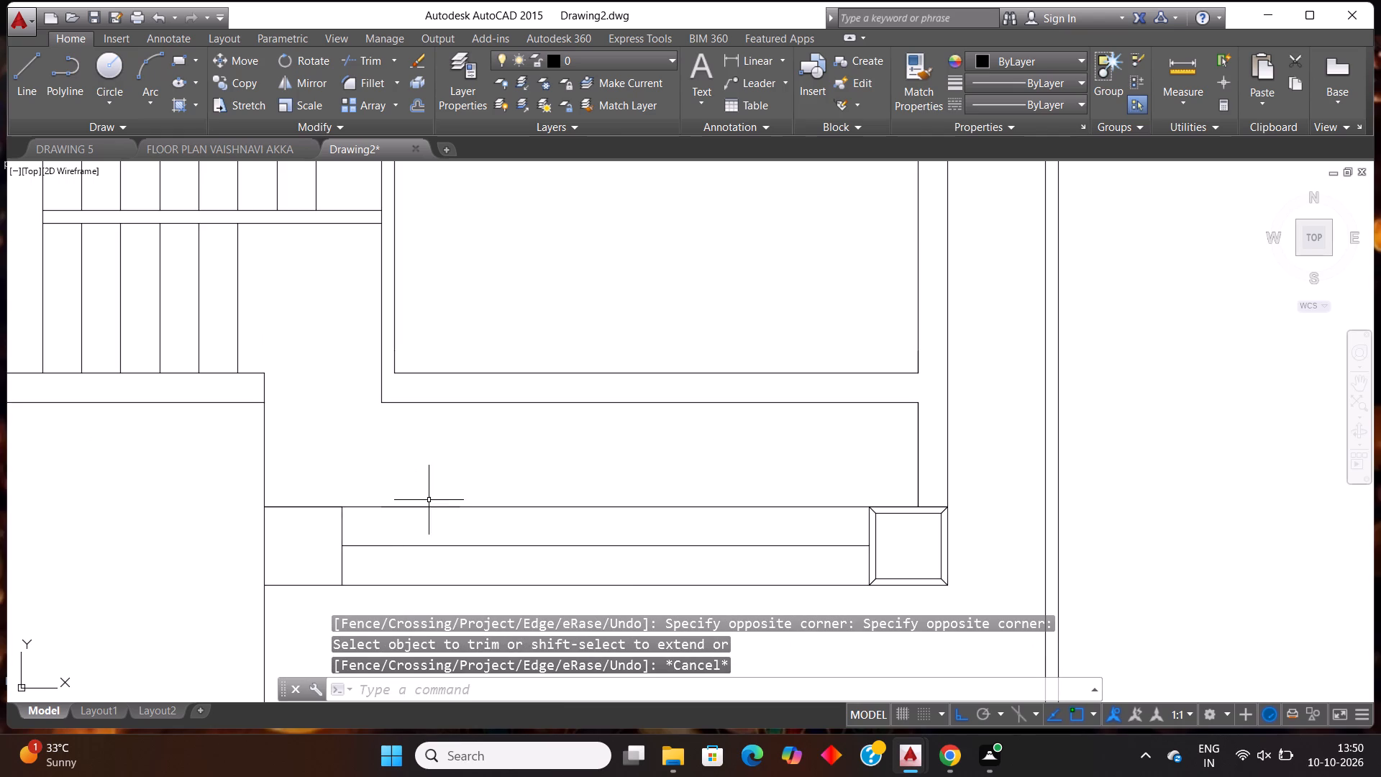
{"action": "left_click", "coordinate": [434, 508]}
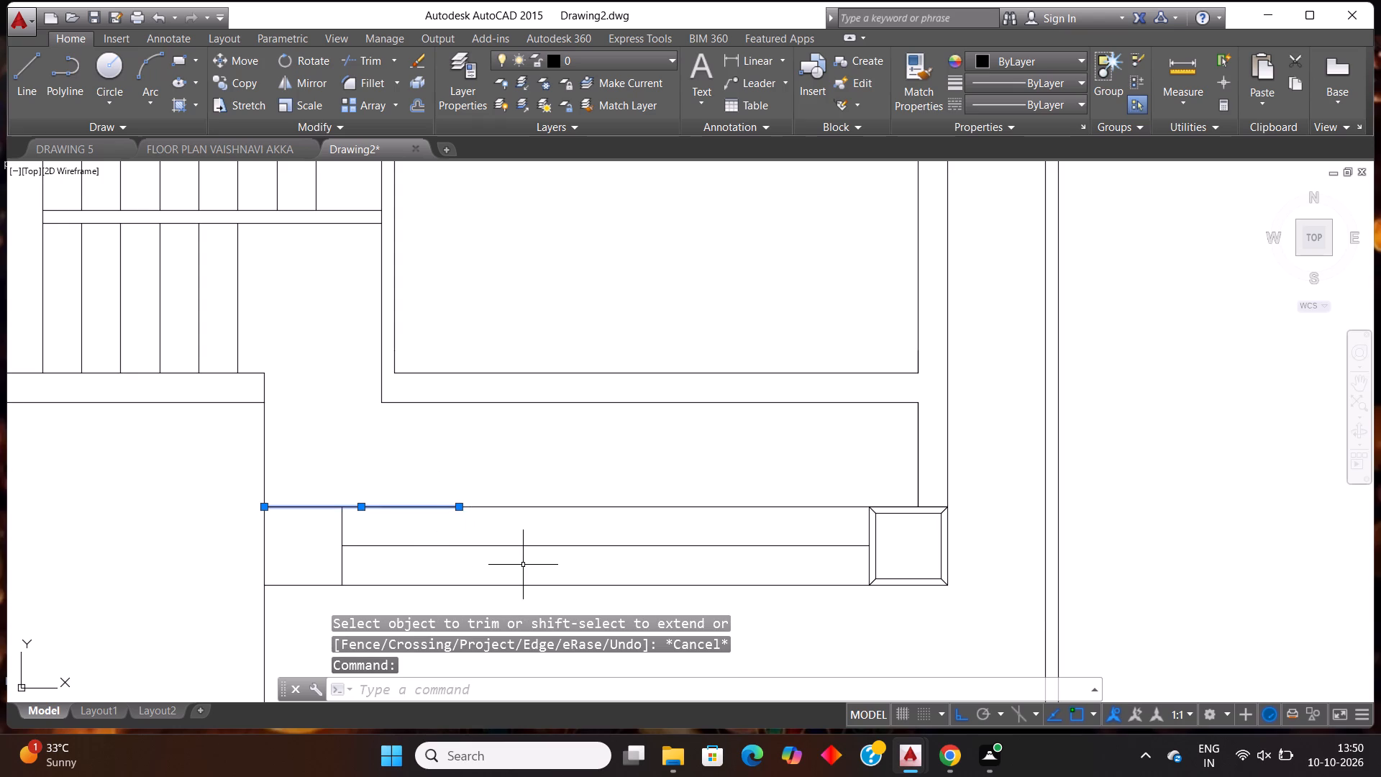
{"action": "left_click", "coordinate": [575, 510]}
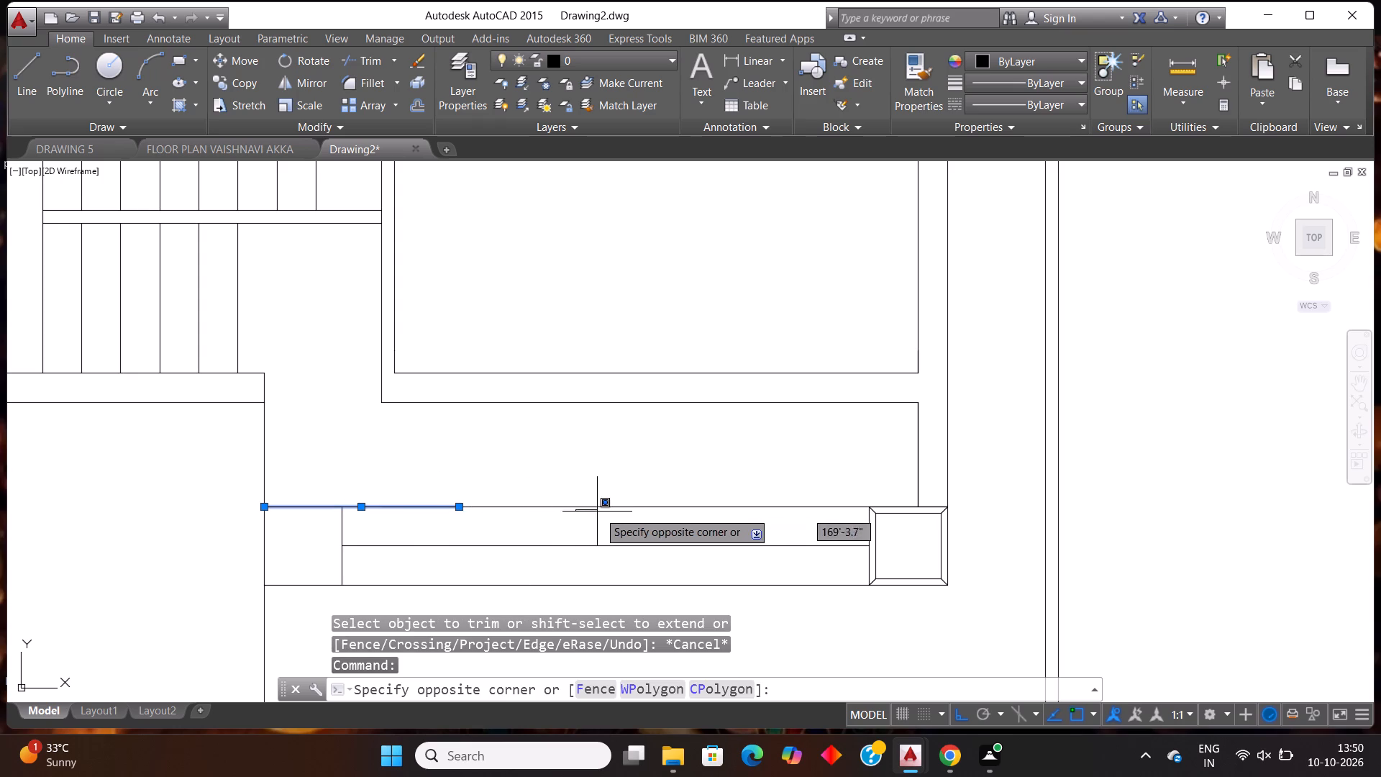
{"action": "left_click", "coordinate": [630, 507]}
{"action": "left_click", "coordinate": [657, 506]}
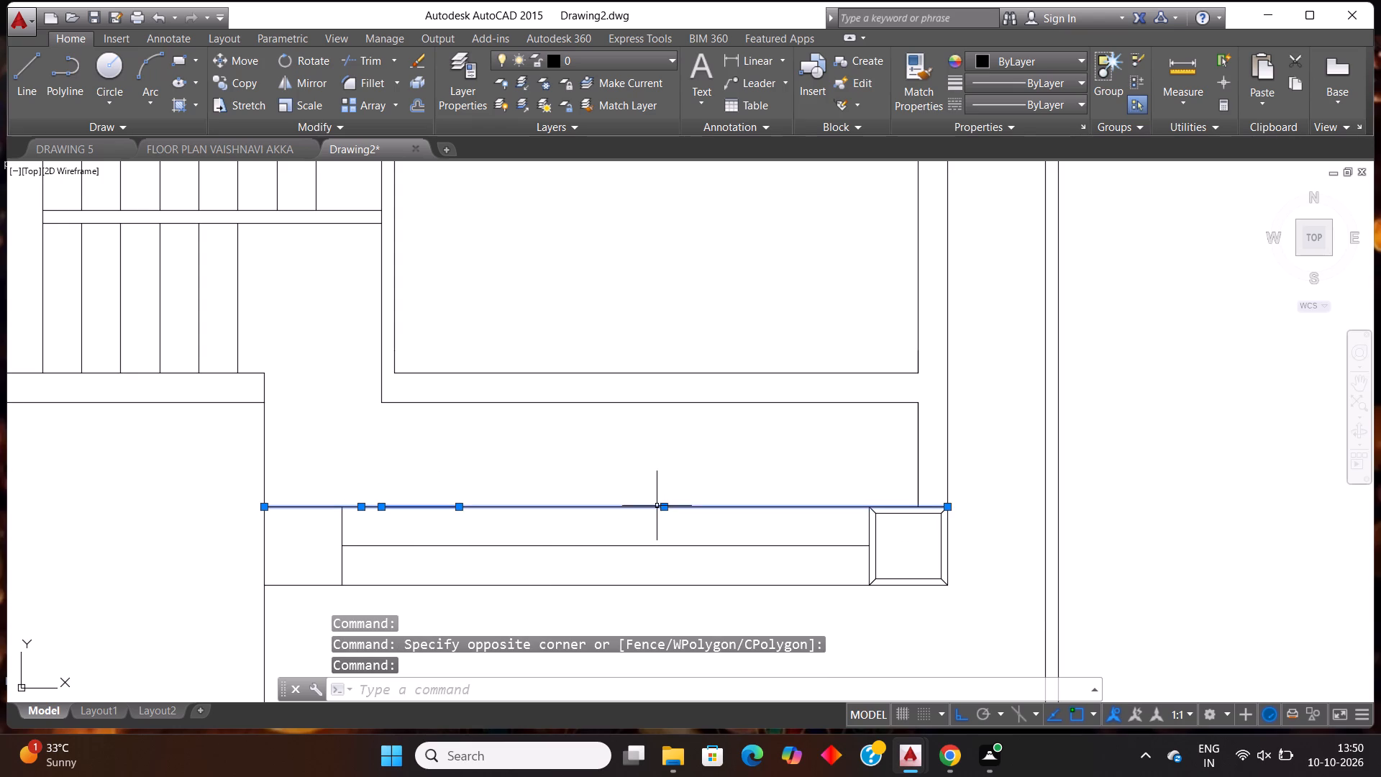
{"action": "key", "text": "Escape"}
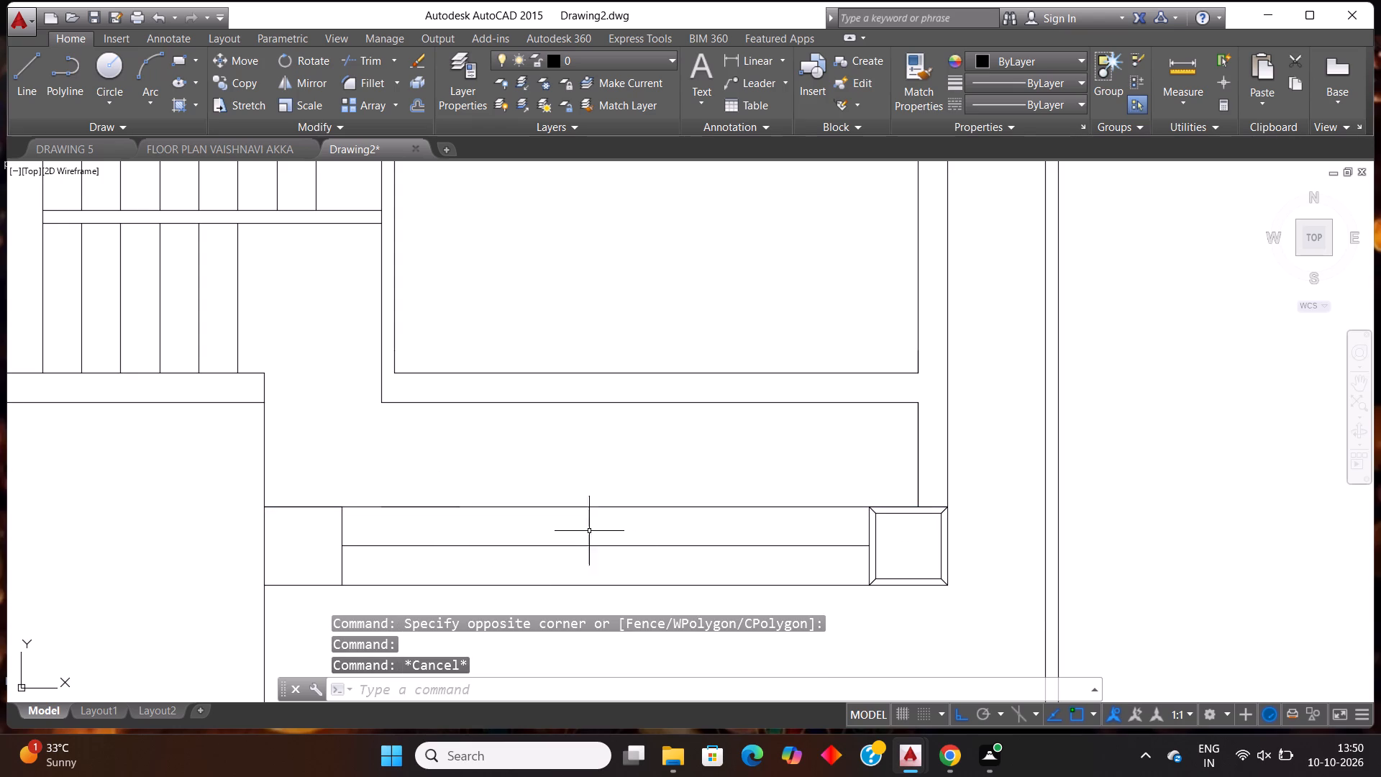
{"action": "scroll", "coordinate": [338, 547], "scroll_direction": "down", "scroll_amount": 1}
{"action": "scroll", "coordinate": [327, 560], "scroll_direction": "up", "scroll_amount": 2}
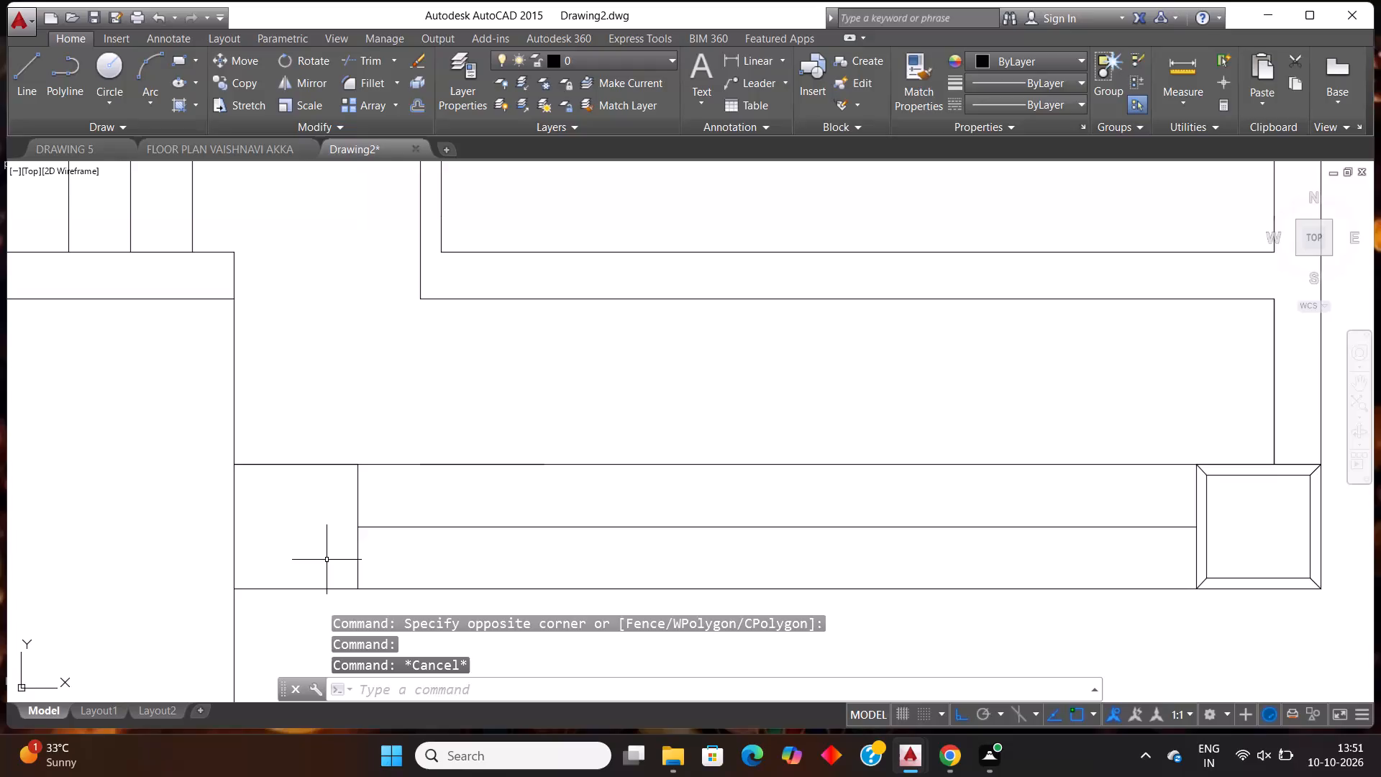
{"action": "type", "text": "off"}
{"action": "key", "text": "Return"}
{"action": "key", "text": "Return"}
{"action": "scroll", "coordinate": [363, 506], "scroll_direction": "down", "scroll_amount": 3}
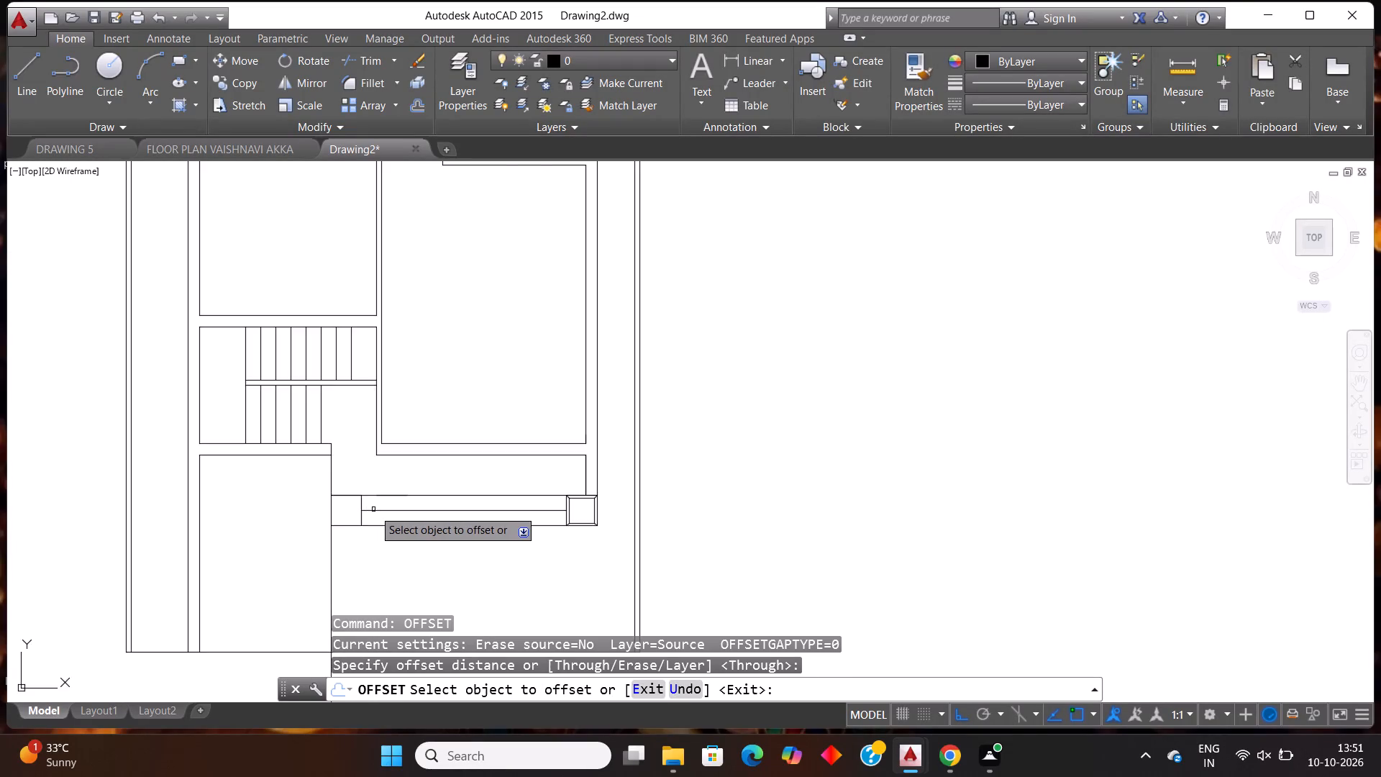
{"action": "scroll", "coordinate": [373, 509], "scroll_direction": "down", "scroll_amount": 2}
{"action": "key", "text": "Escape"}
Turn on command log file recording with LOGFILEON.
{"action": "scroll", "coordinate": [373, 509], "scroll_direction": "down", "scroll_amount": 2}
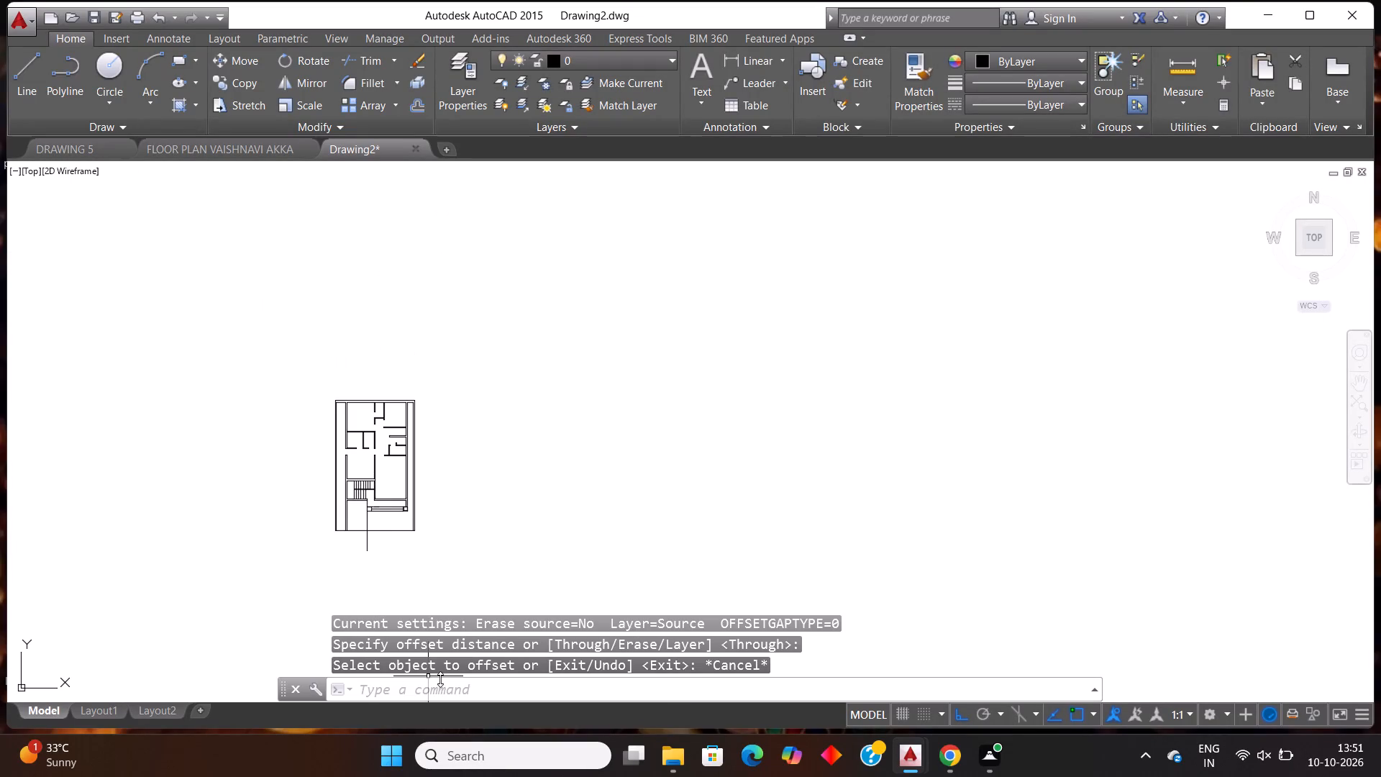
{"action": "left_click", "coordinate": [443, 692]}
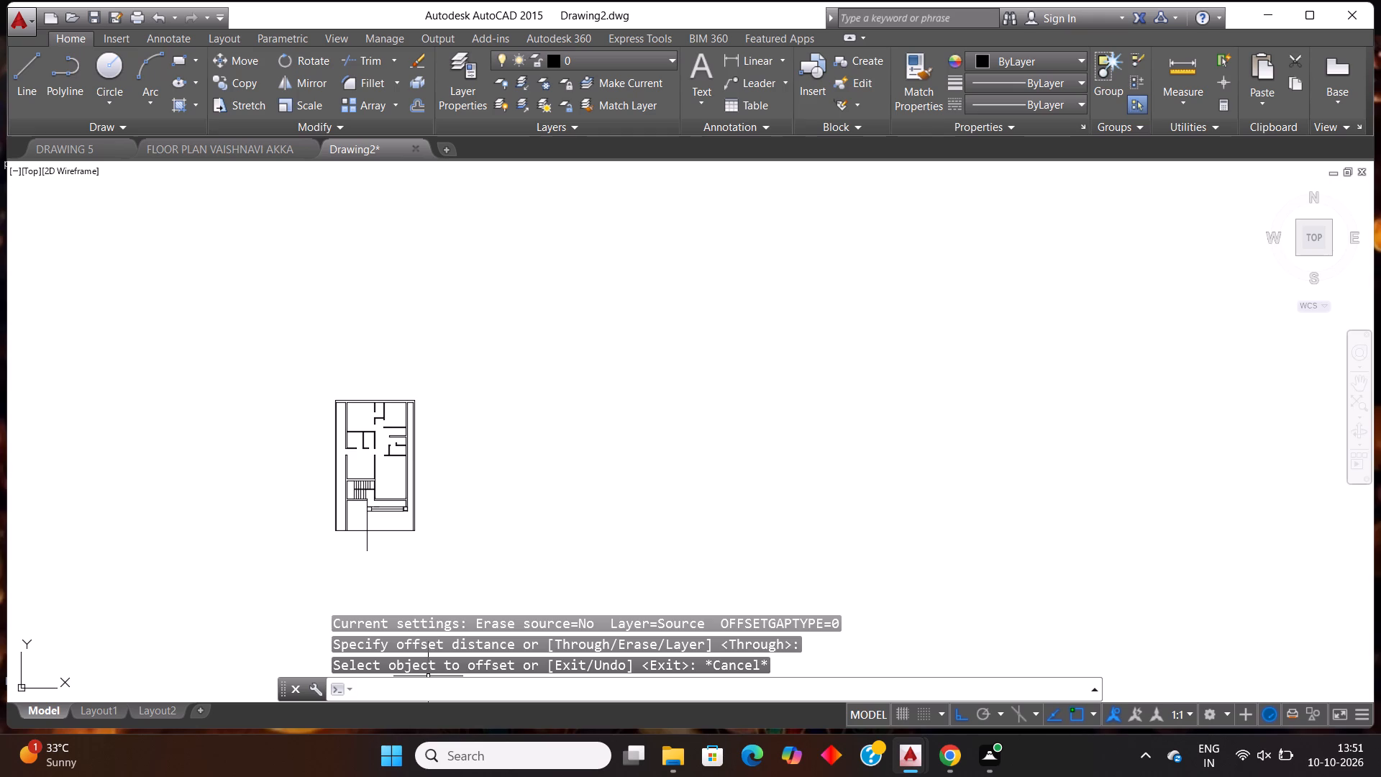
{"action": "type", "text": "log"}
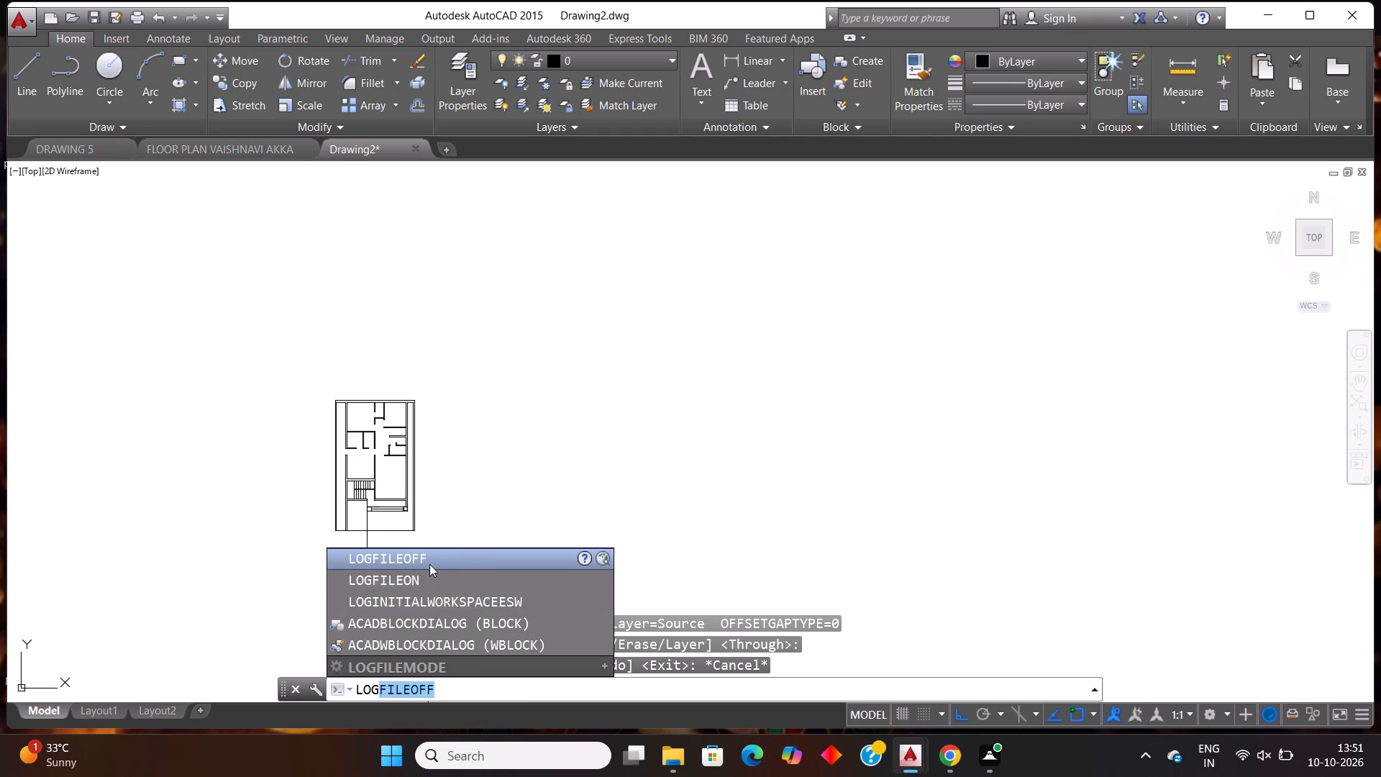
{"action": "left_click", "coordinate": [429, 576]}
{"action": "scroll", "coordinate": [378, 518], "scroll_direction": "up", "scroll_amount": 2}
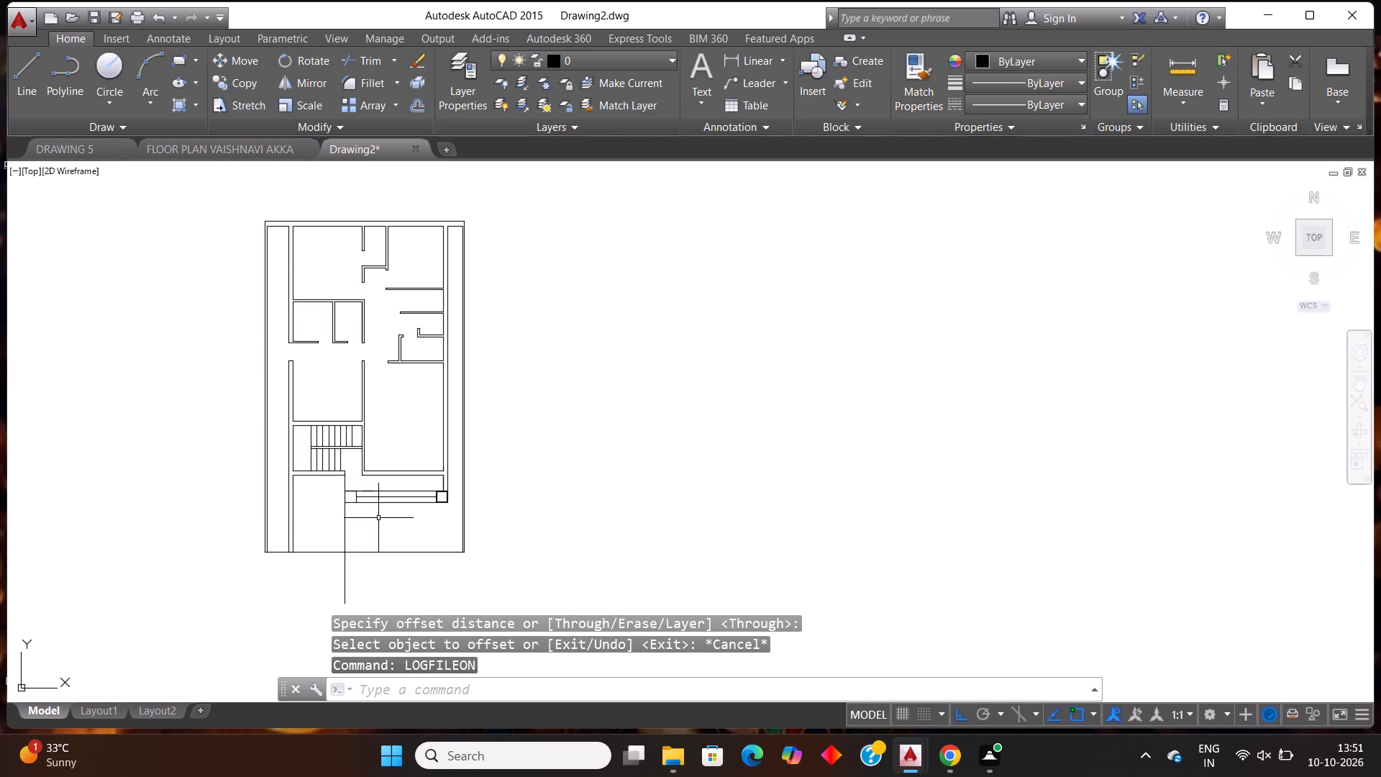
{"action": "scroll", "coordinate": [378, 518], "scroll_direction": "up", "scroll_amount": 1}
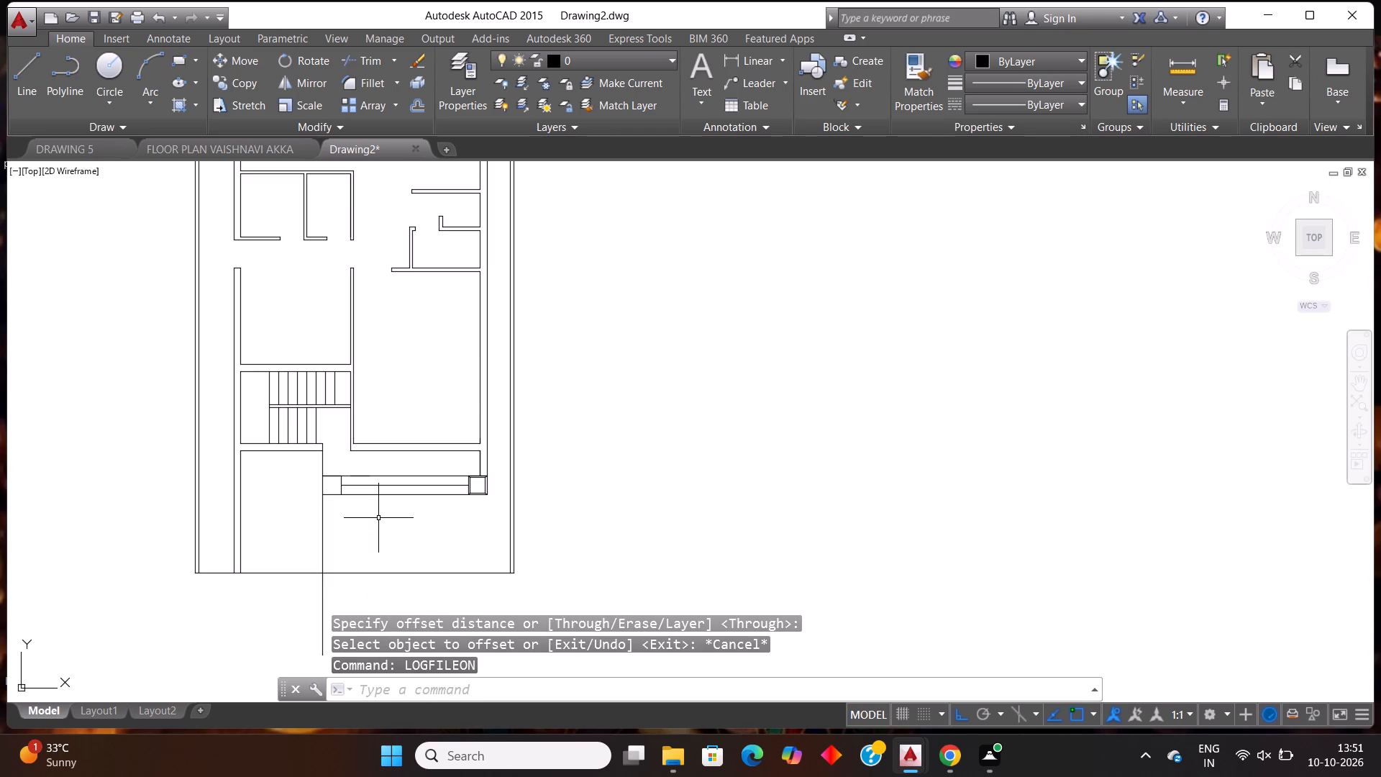
Offset the top side of the left front column by 2'.
{"action": "type", "text": "off"}
{"action": "key", "text": "Return"}
{"action": "key", "text": "Return"}
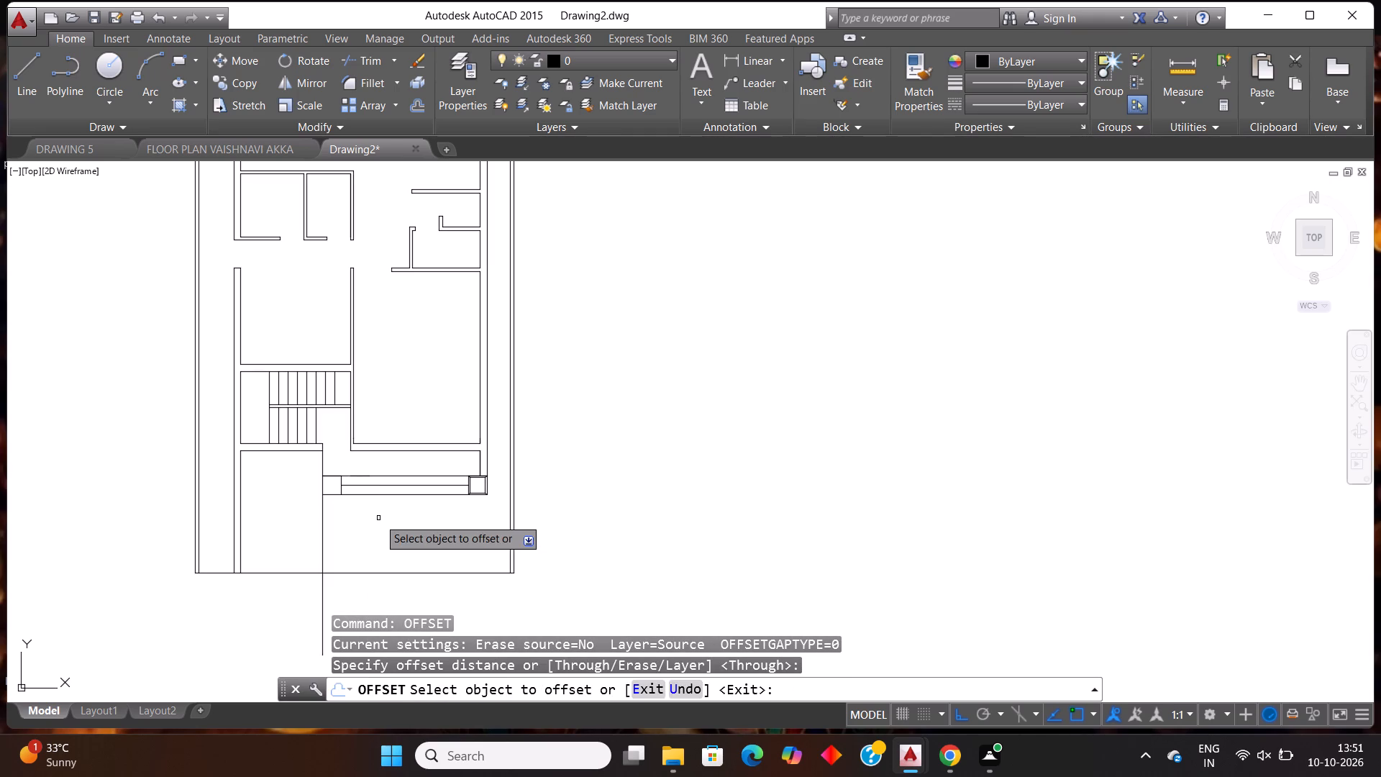
{"action": "scroll", "coordinate": [323, 460], "scroll_direction": "up", "scroll_amount": 3}
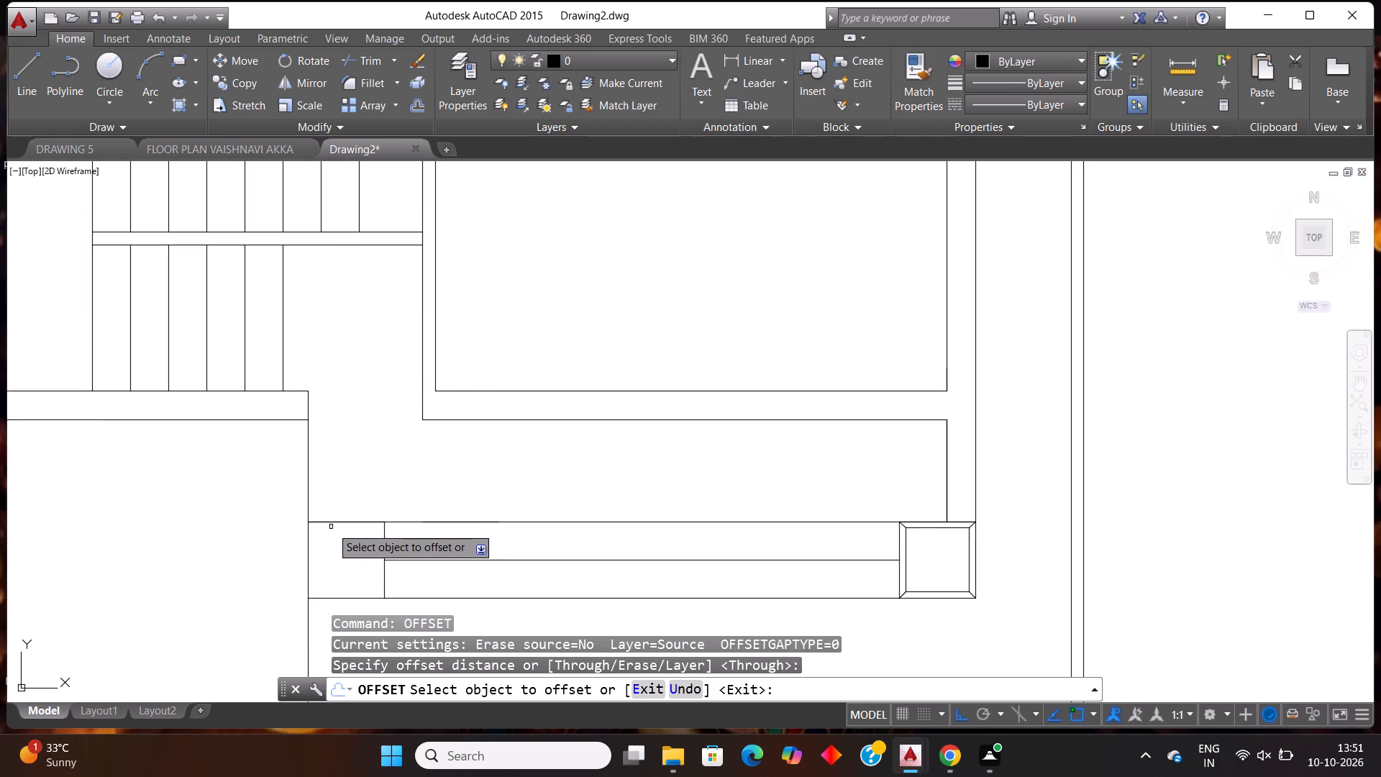
{"action": "left_click", "coordinate": [338, 524]}
{"action": "type", "text": "2'"}
{"action": "key", "text": "Return"}
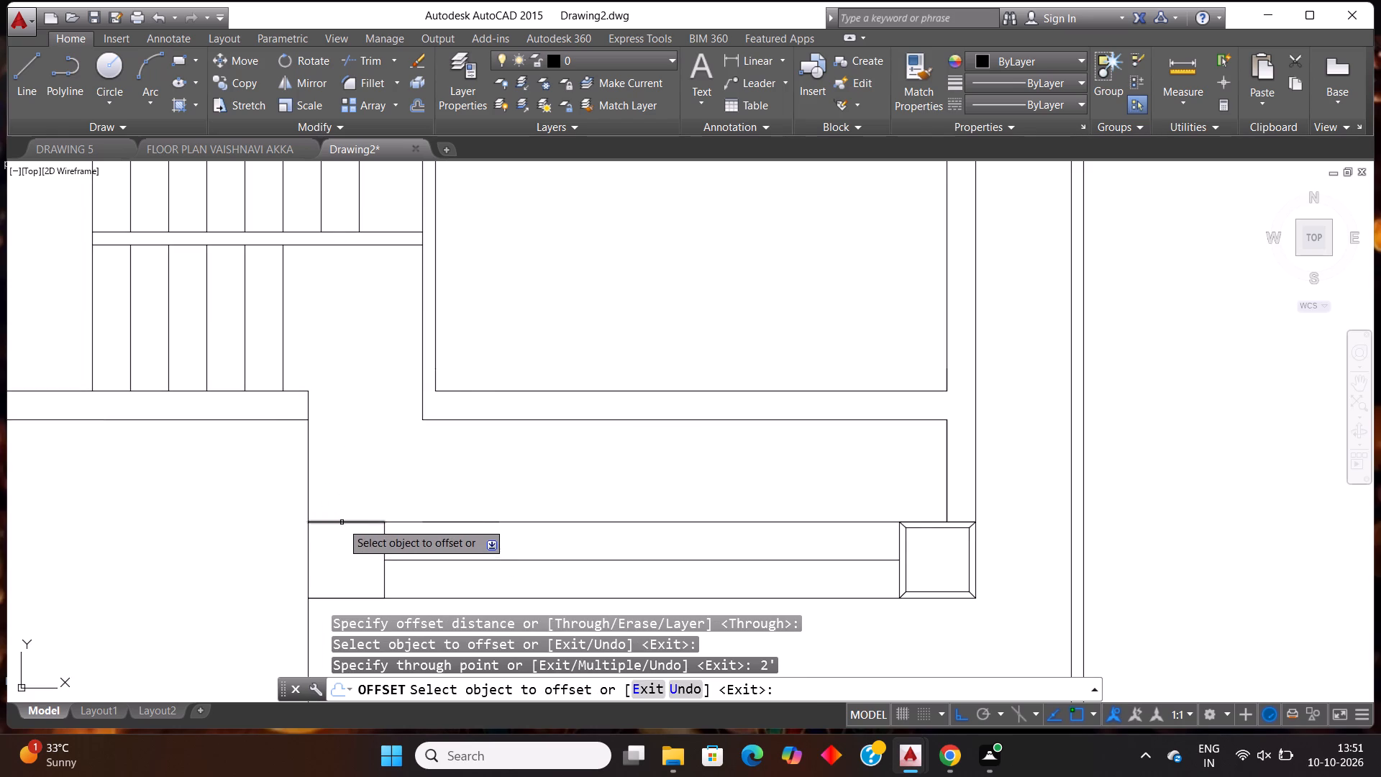
Offset the top, right, bottom and left sides of the left front column 2" inward.
{"action": "left_click", "coordinate": [342, 522]}
{"action": "type", "text": "2\""}
{"action": "key", "text": "Return"}
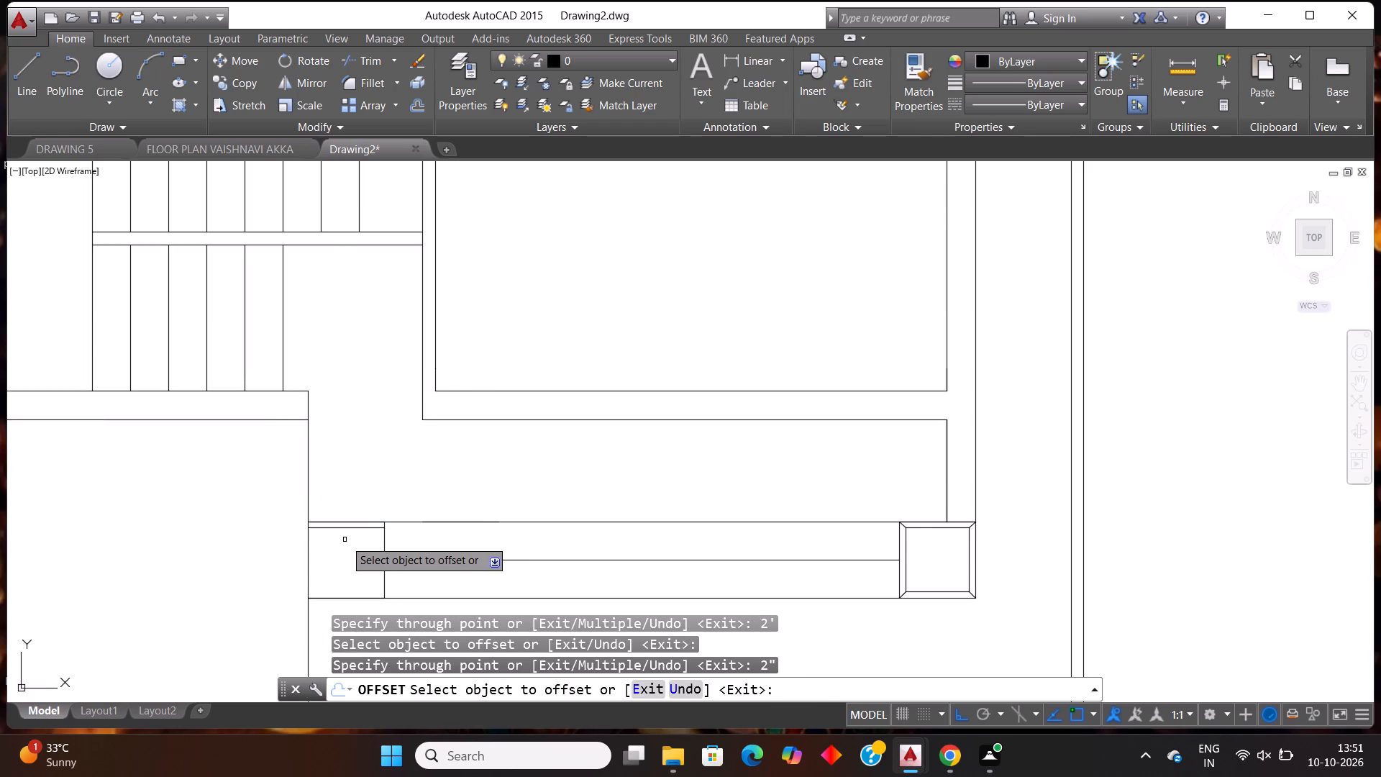
{"action": "left_click", "coordinate": [385, 554]}
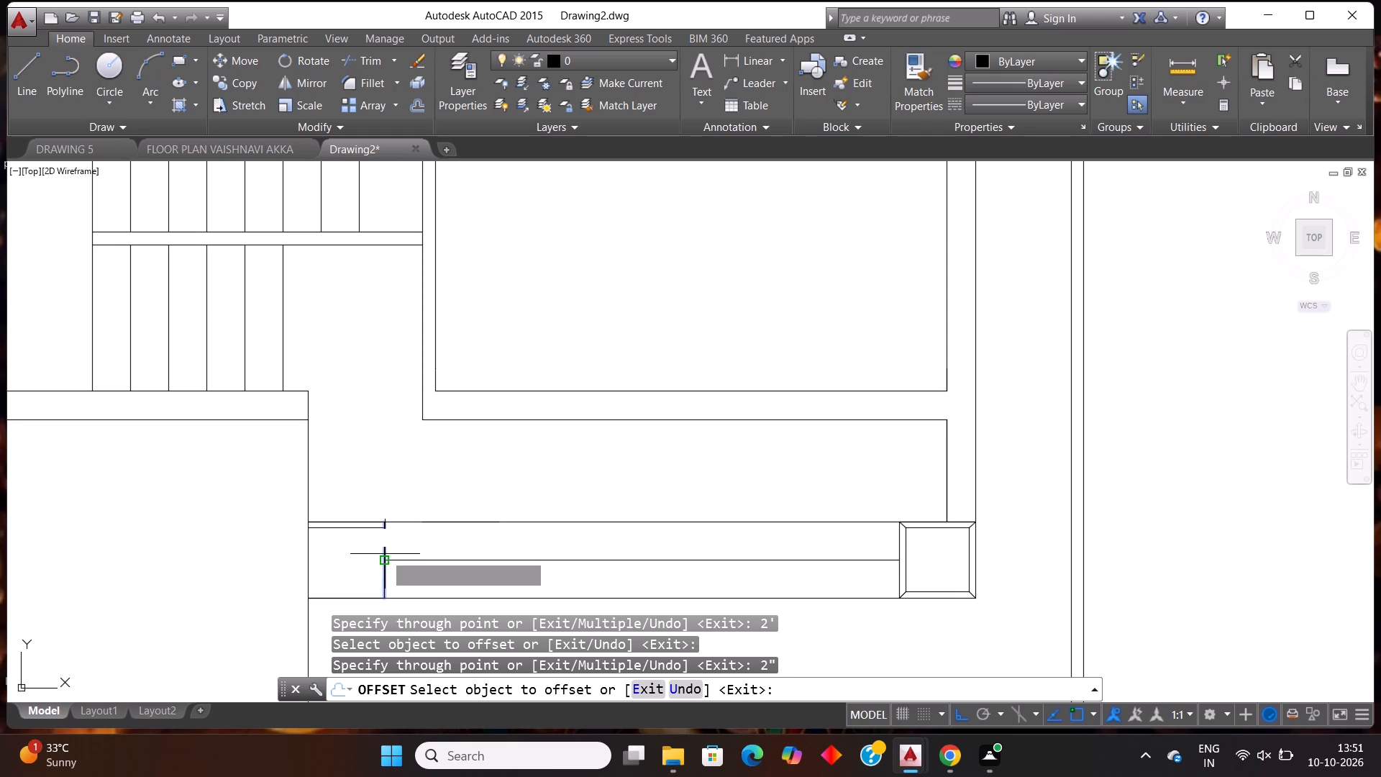
{"action": "type", "text": "2\""}
{"action": "key", "text": "Return"}
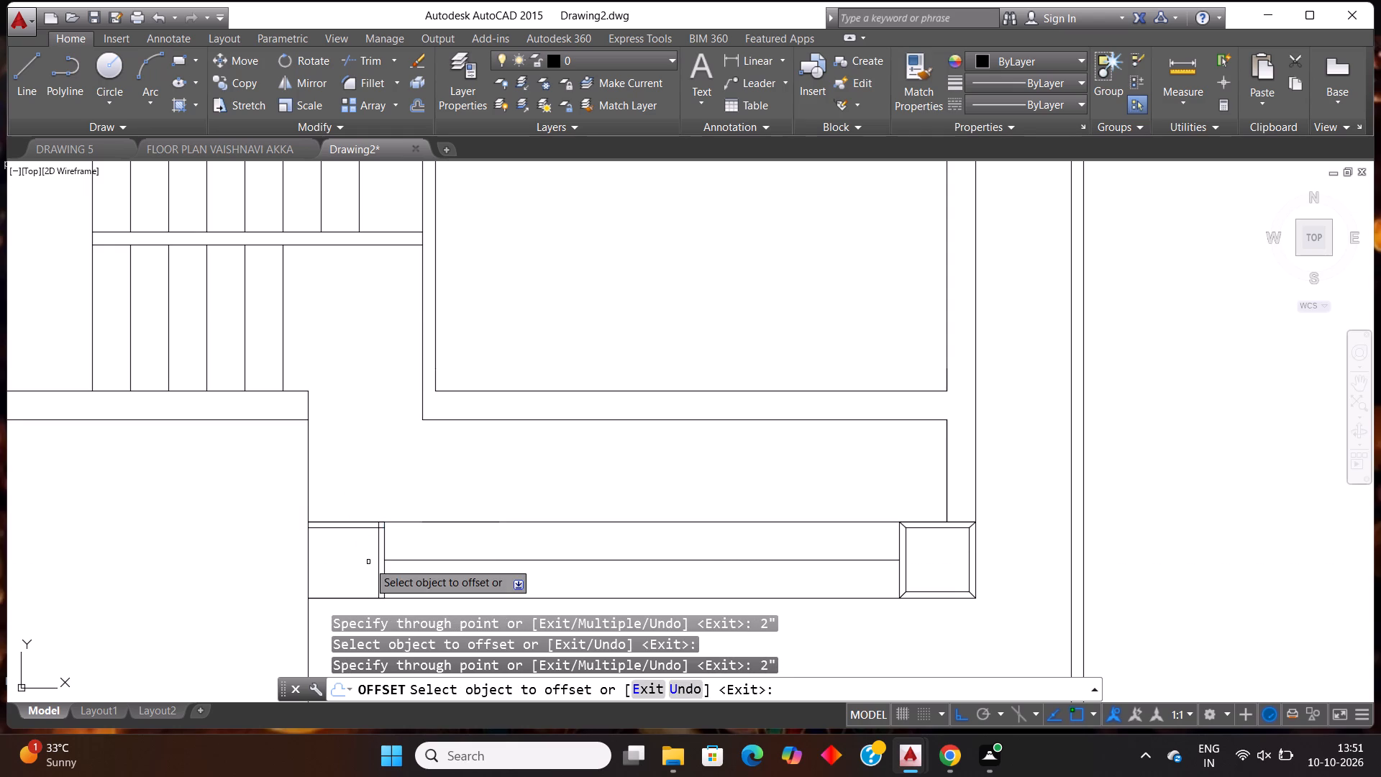
{"action": "left_click", "coordinate": [349, 599]}
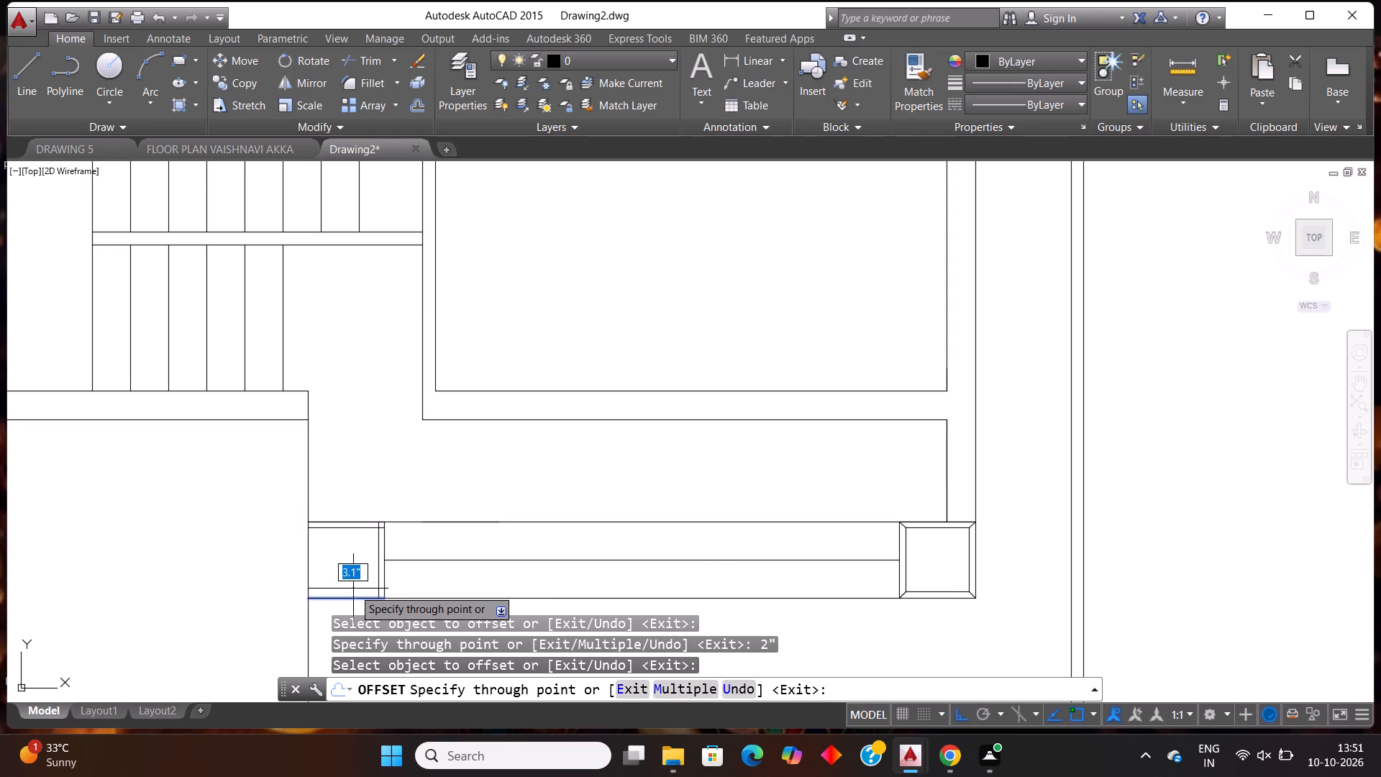
{"action": "type", "text": "2\""}
{"action": "key", "text": "Return"}
{"action": "scroll", "coordinate": [348, 590], "scroll_direction": "down", "scroll_amount": 1}
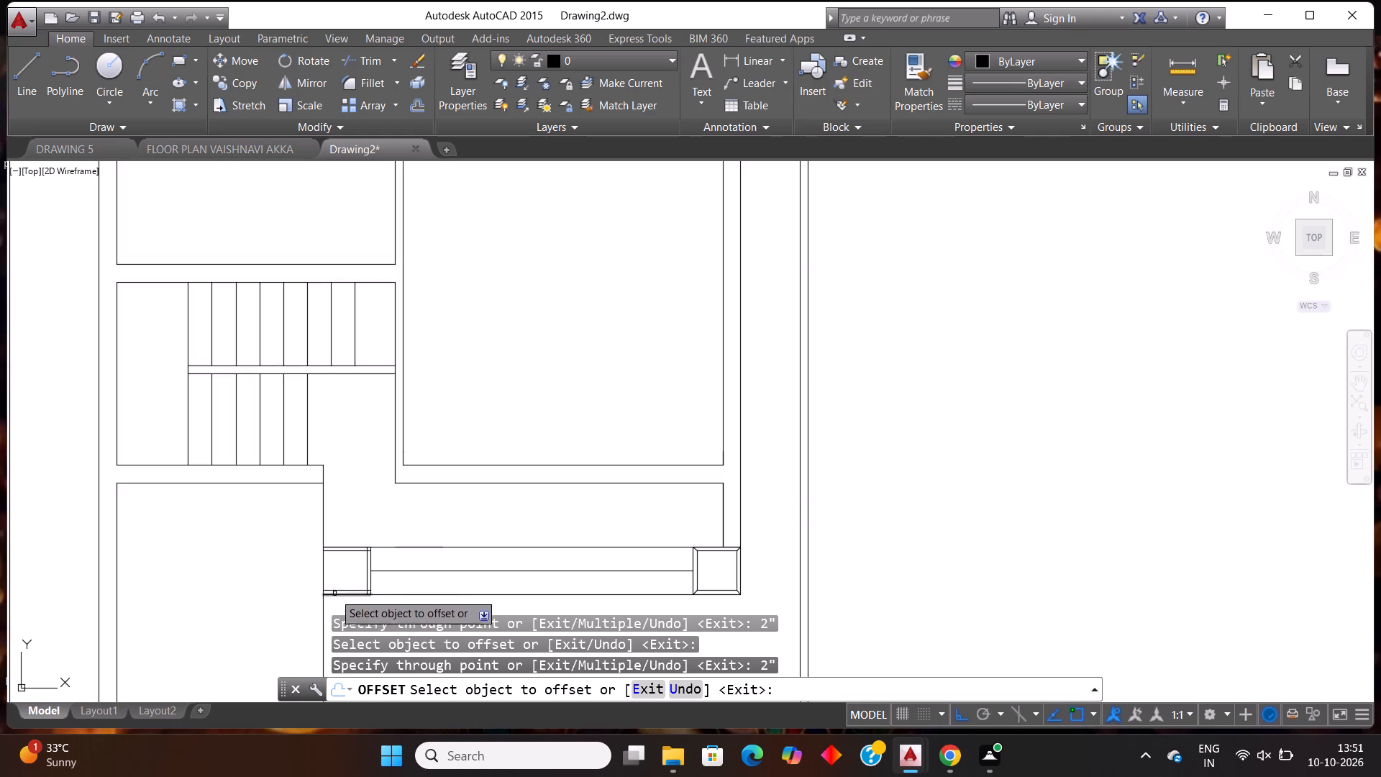
{"action": "scroll", "coordinate": [333, 588], "scroll_direction": "up", "scroll_amount": 2}
{"action": "left_click", "coordinate": [301, 555]}
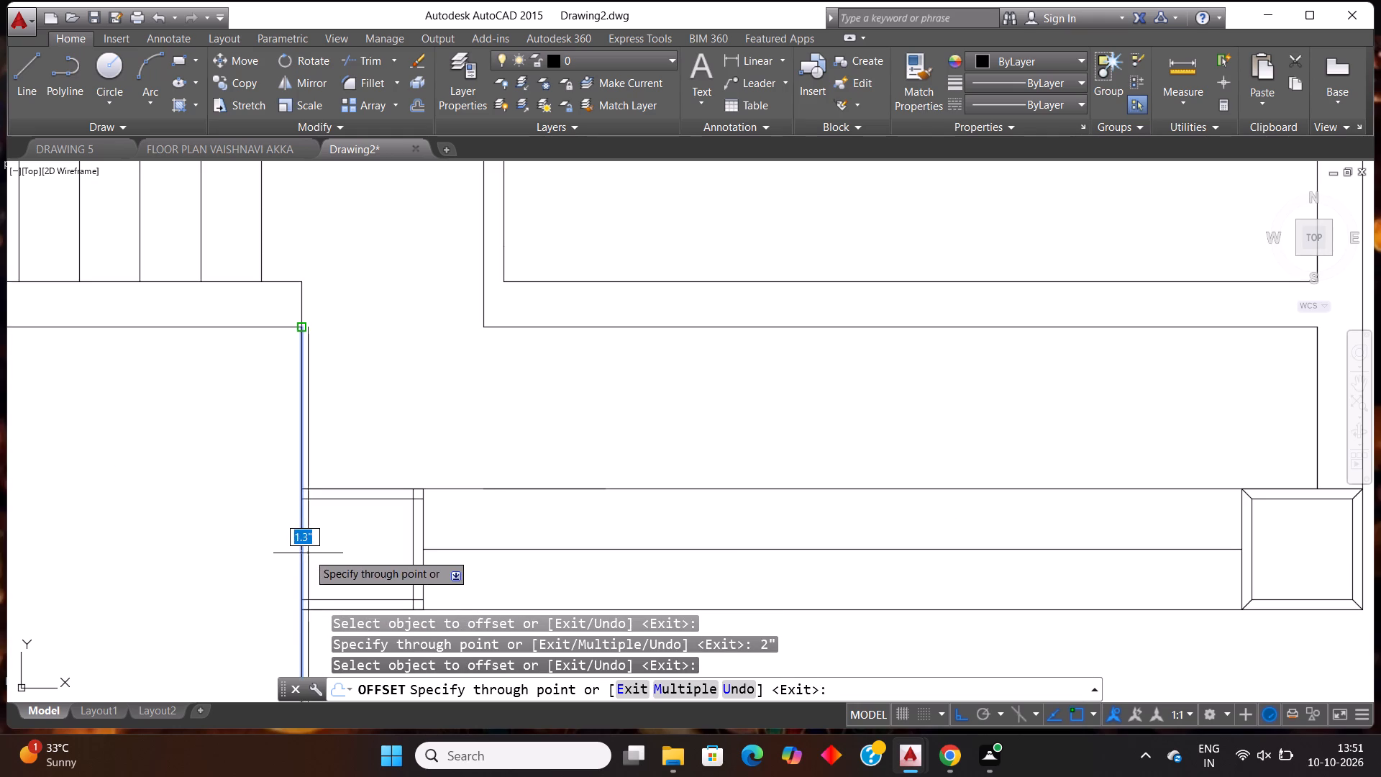
{"action": "type", "text": "2\""}
{"action": "key", "text": "Return"}
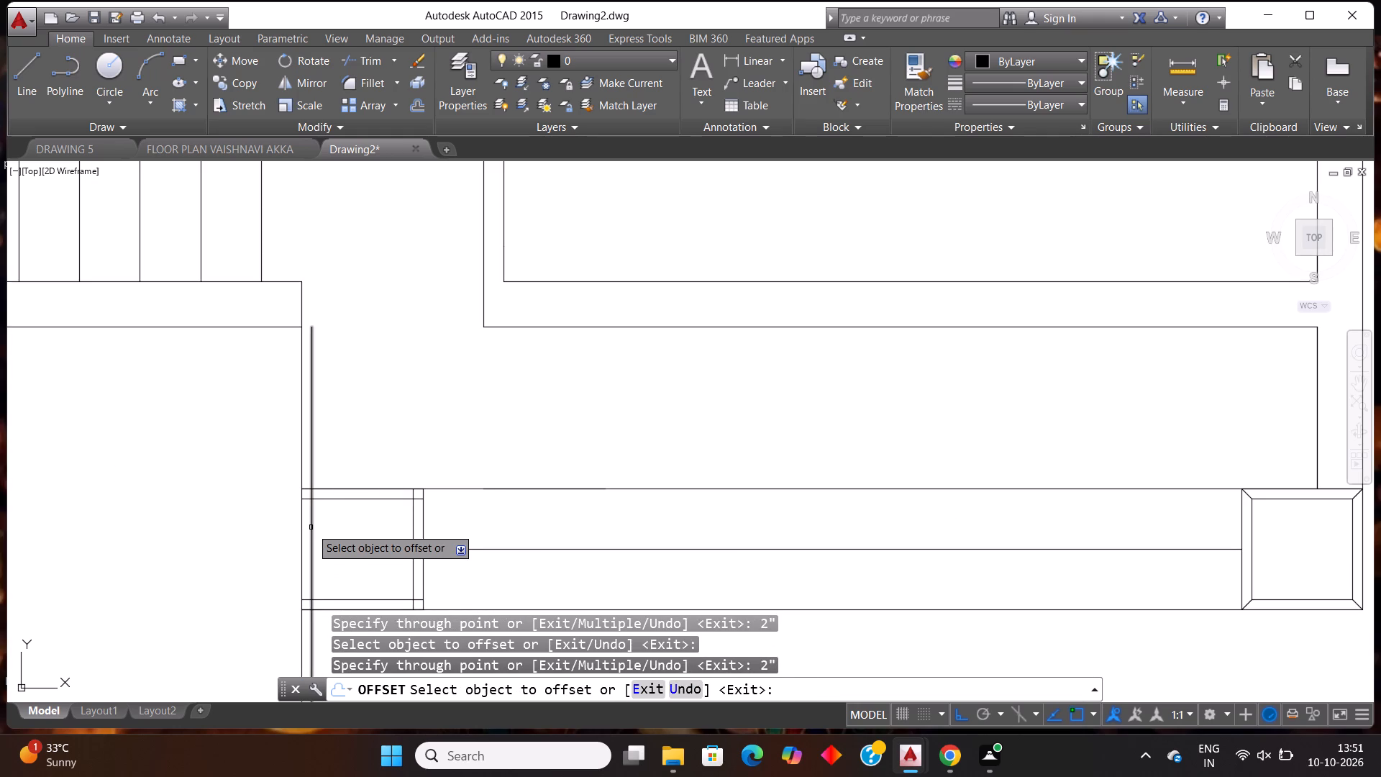
{"action": "key", "text": "Escape"}
Trim the inner left offset line where it overhangs above and below the left front column.
{"action": "type", "text": "tr"}
{"action": "key", "text": "Return"}
{"action": "key", "text": "Return"}
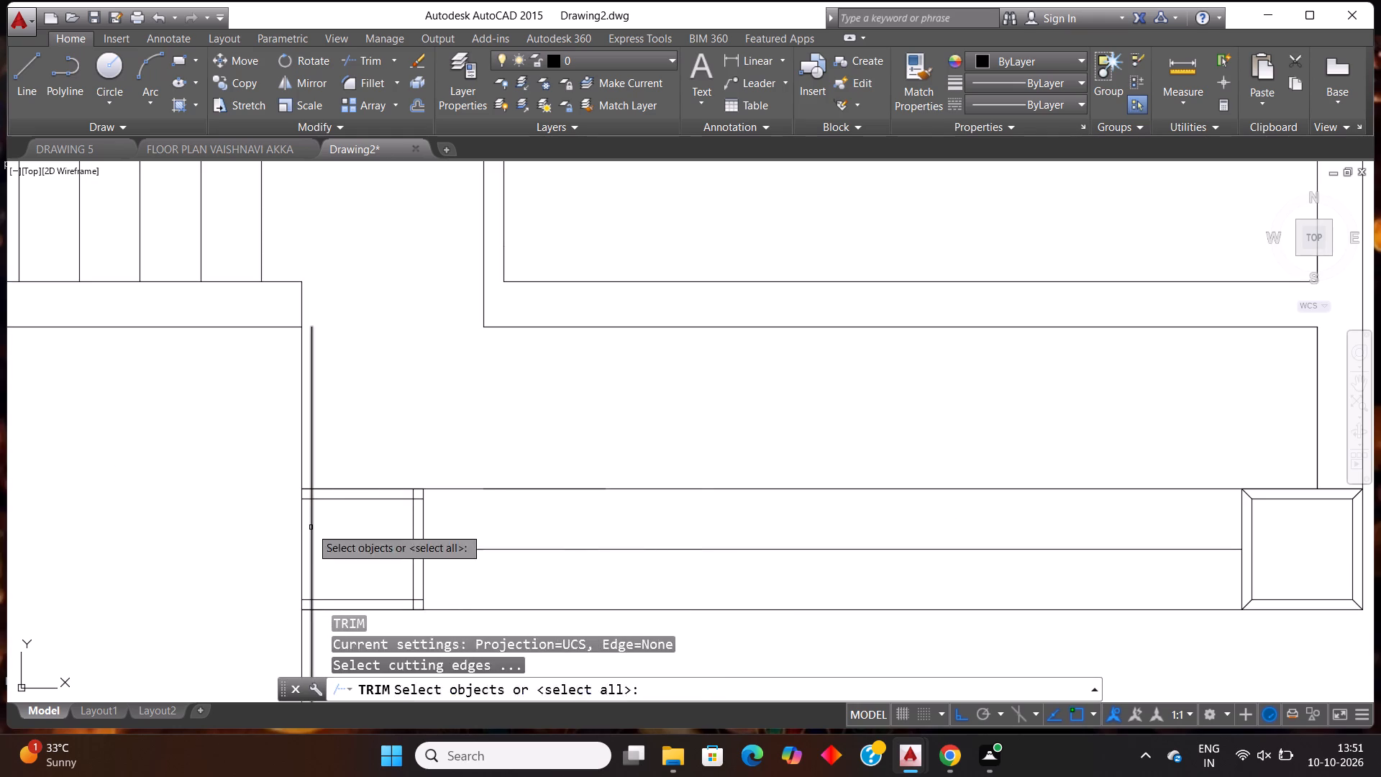
{"action": "left_click", "coordinate": [332, 417]}
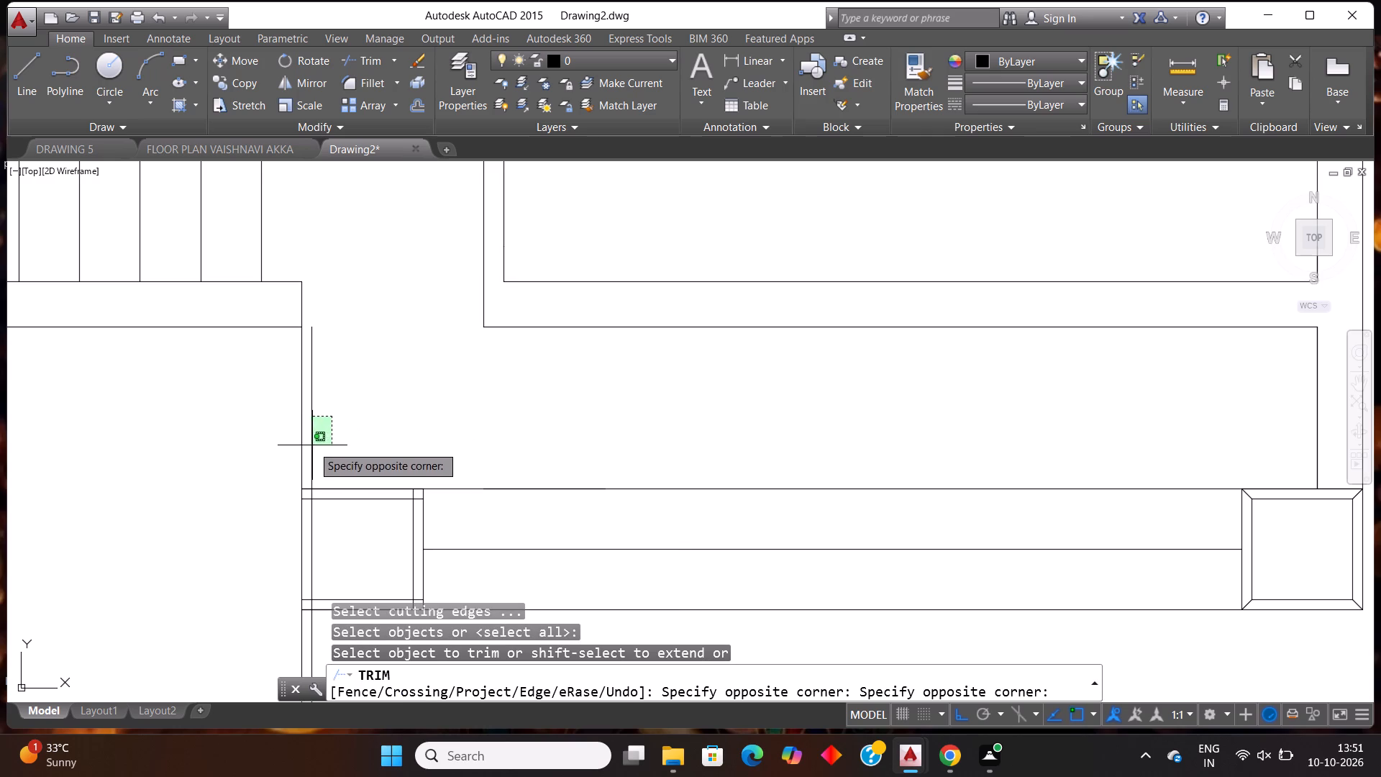
{"action": "left_click", "coordinate": [309, 451]}
{"action": "scroll", "coordinate": [376, 391], "scroll_direction": "down", "scroll_amount": 2}
{"action": "scroll", "coordinate": [357, 547], "scroll_direction": "up", "scroll_amount": 2}
{"action": "left_click", "coordinate": [360, 498]}
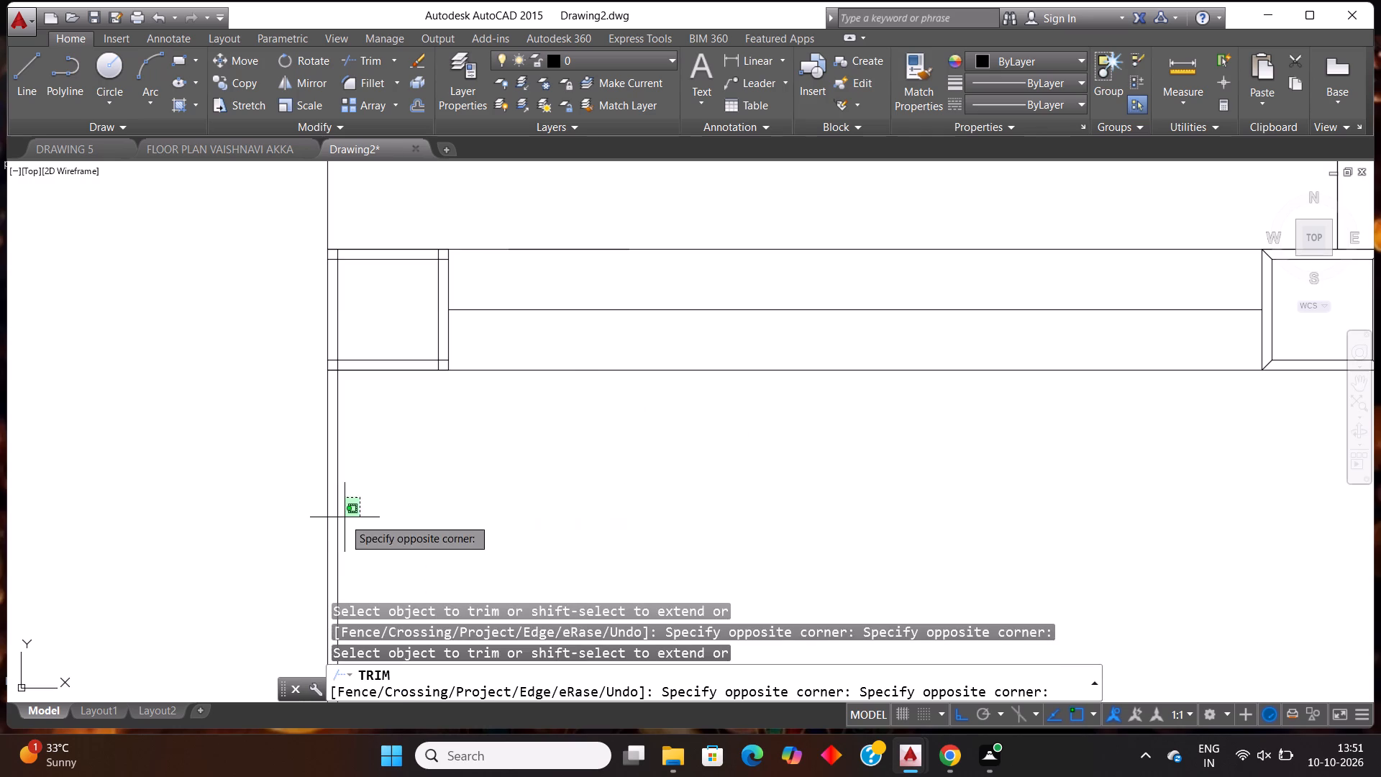
{"action": "left_click", "coordinate": [335, 534]}
Trim the vertical guide line where it overhangs below the plan's bottom boundary.
{"action": "scroll", "coordinate": [367, 478], "scroll_direction": "down", "scroll_amount": 3}
{"action": "scroll", "coordinate": [434, 430], "scroll_direction": "down", "scroll_amount": 1}
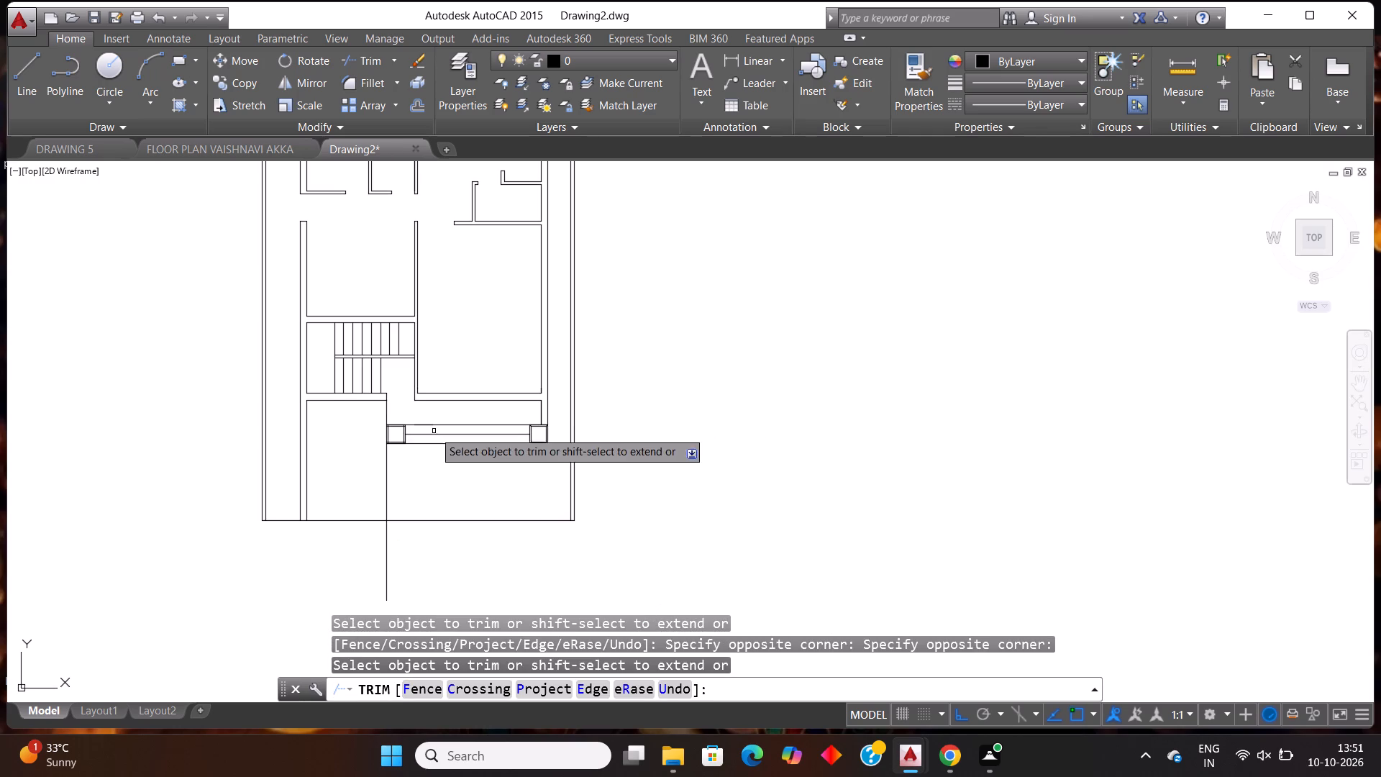
{"action": "left_click", "coordinate": [423, 547]}
{"action": "left_click", "coordinate": [332, 581]}
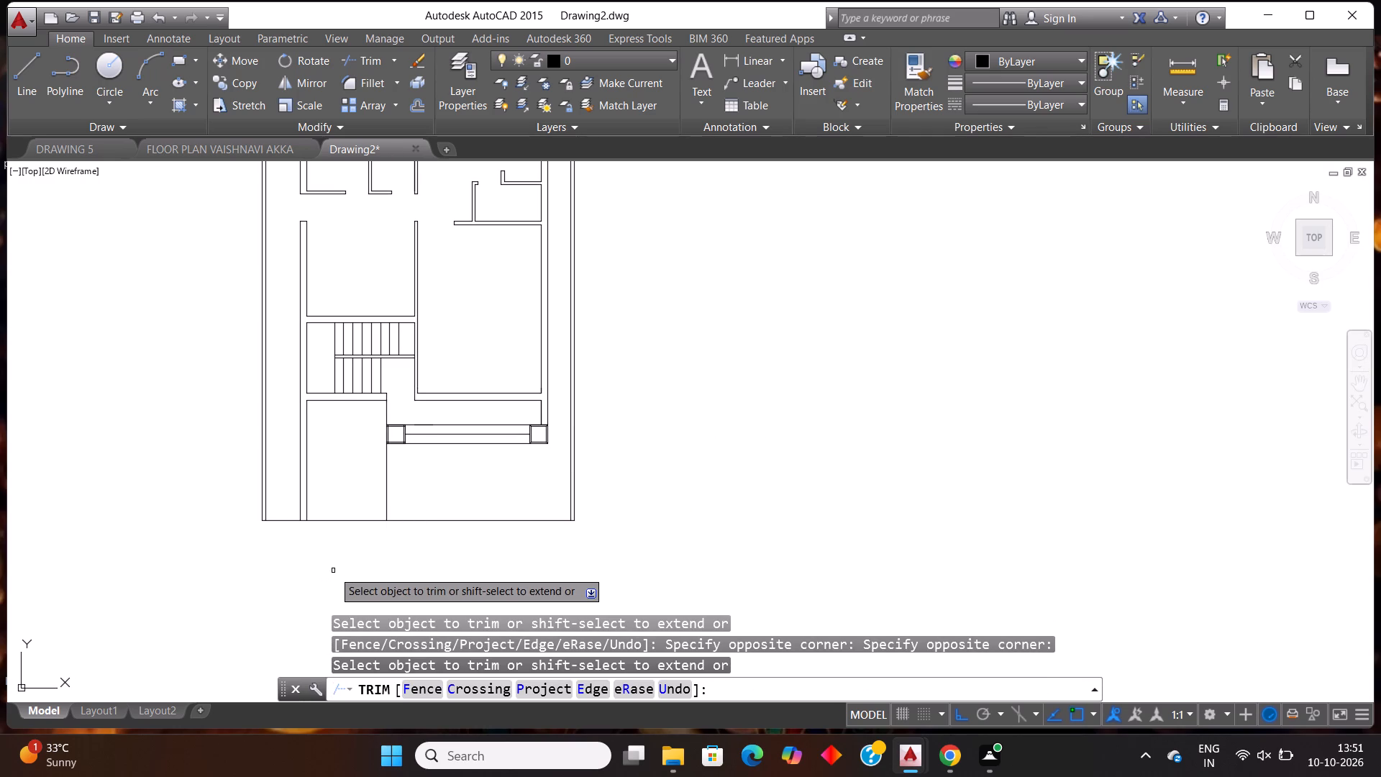
{"action": "left_click", "coordinate": [398, 408]}
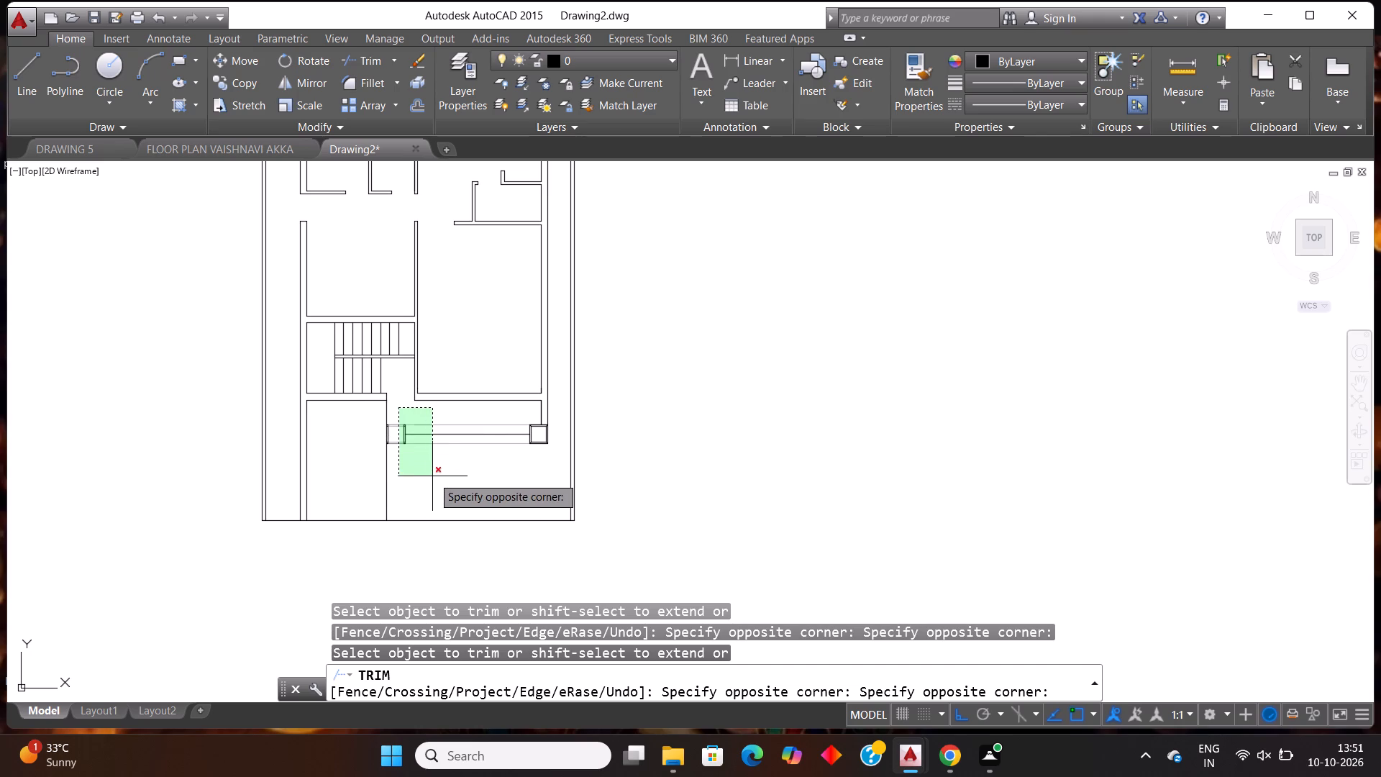
{"action": "key", "text": "Escape"}
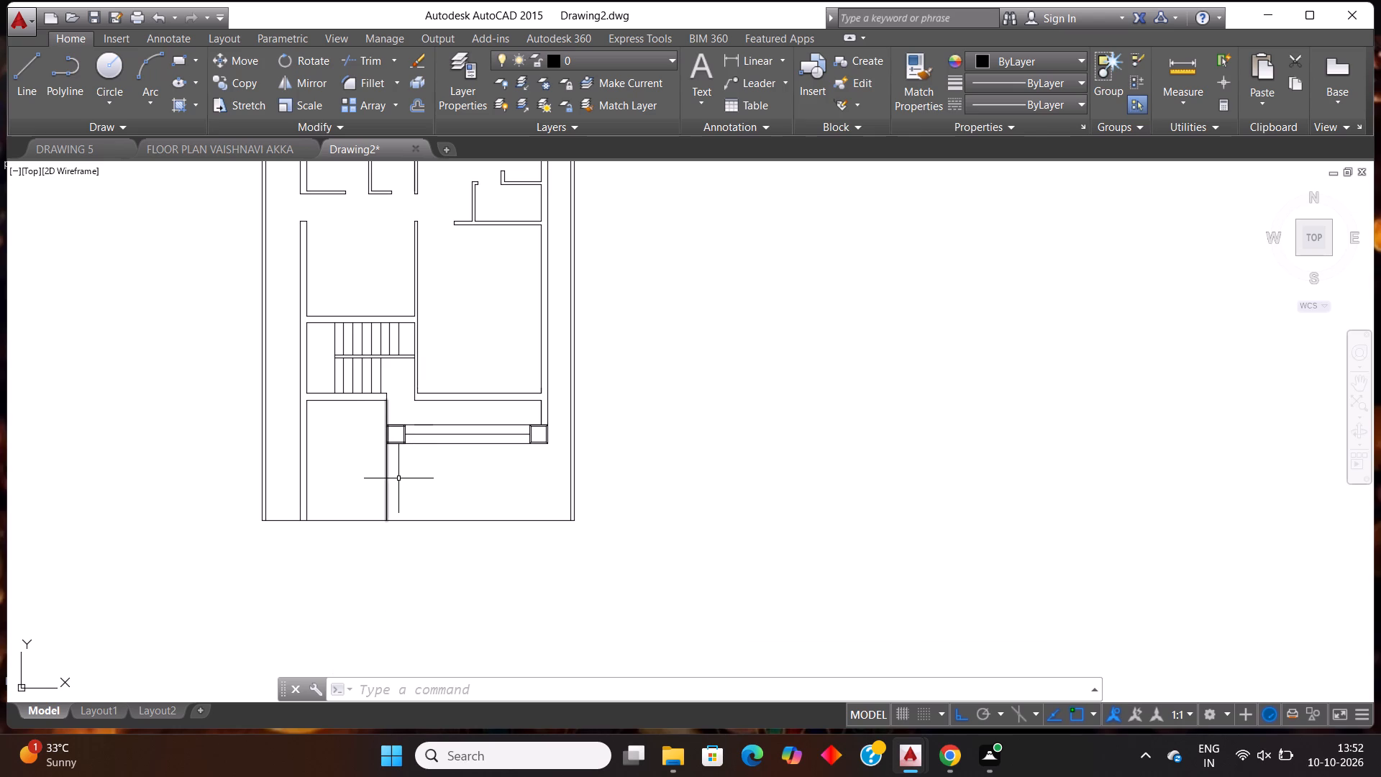
Trim away the remaining guide line between the left front column and the bottom boundary, keeping the boundary line.
{"action": "key", "text": "Escape"}
{"action": "type", "text": "tr"}
{"action": "key", "text": "Return"}
{"action": "key", "text": "Return"}
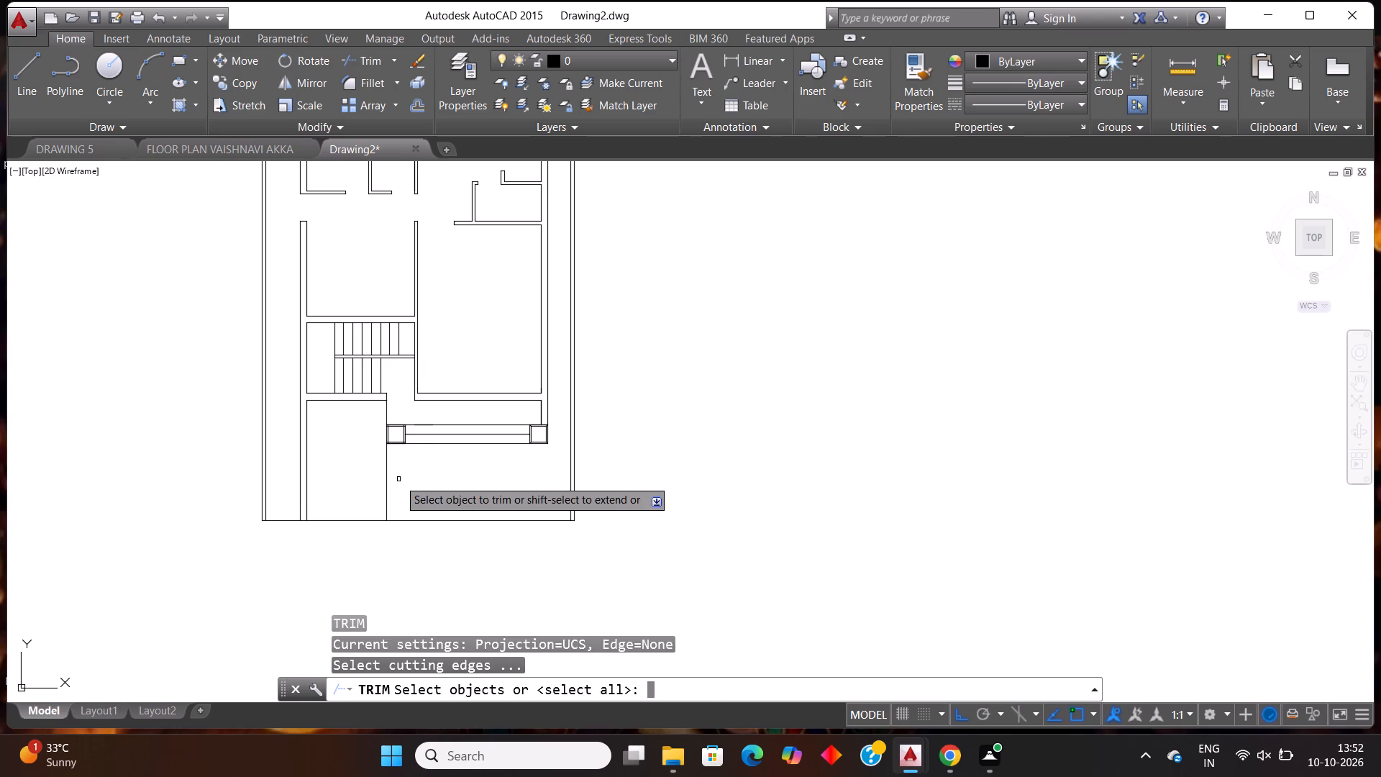
{"action": "left_click_drag", "start_coordinate": [398, 479], "coordinate": [382, 516]}
{"action": "left_click", "coordinate": [366, 532]}
{"action": "key", "text": "ctrl+z"}
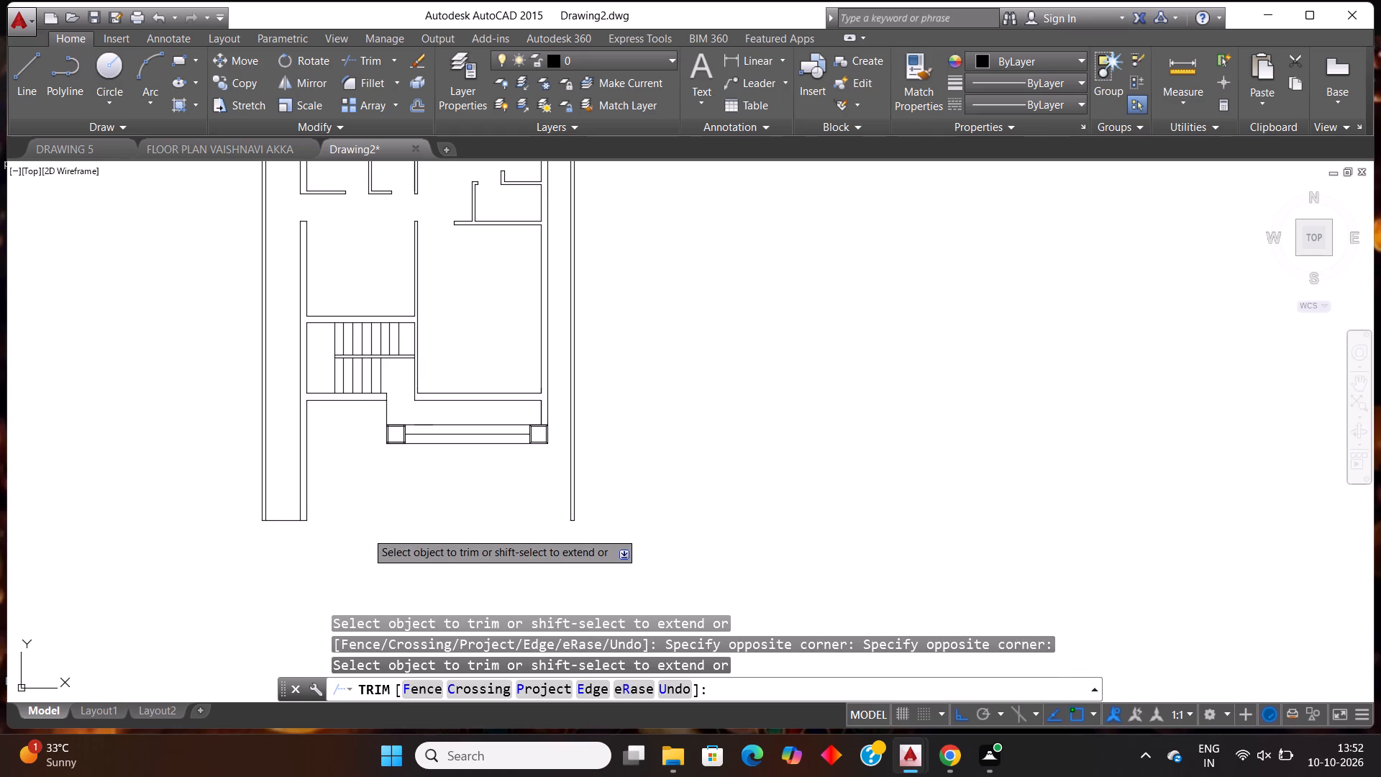
{"action": "left_click", "coordinate": [414, 465]}
{"action": "left_click", "coordinate": [360, 499]}
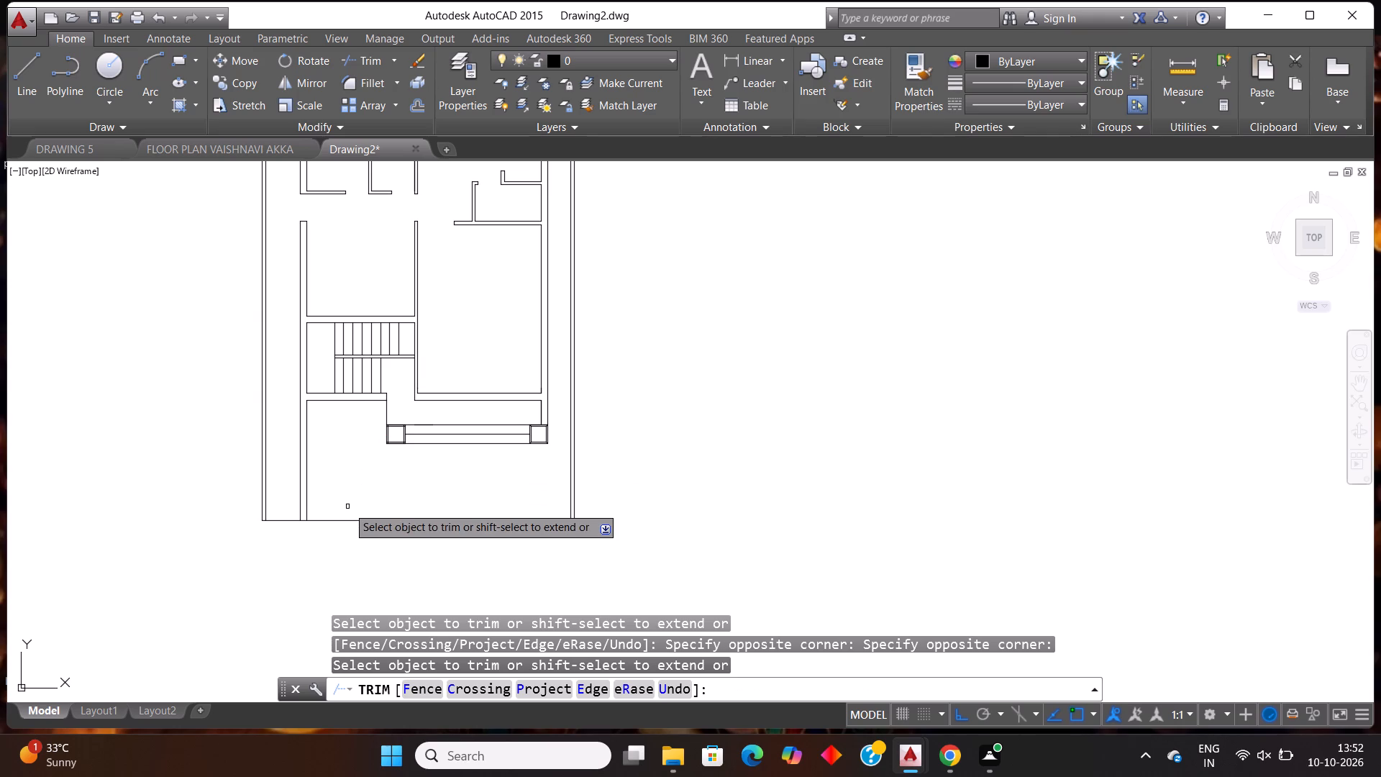
{"action": "key", "text": "Escape"}
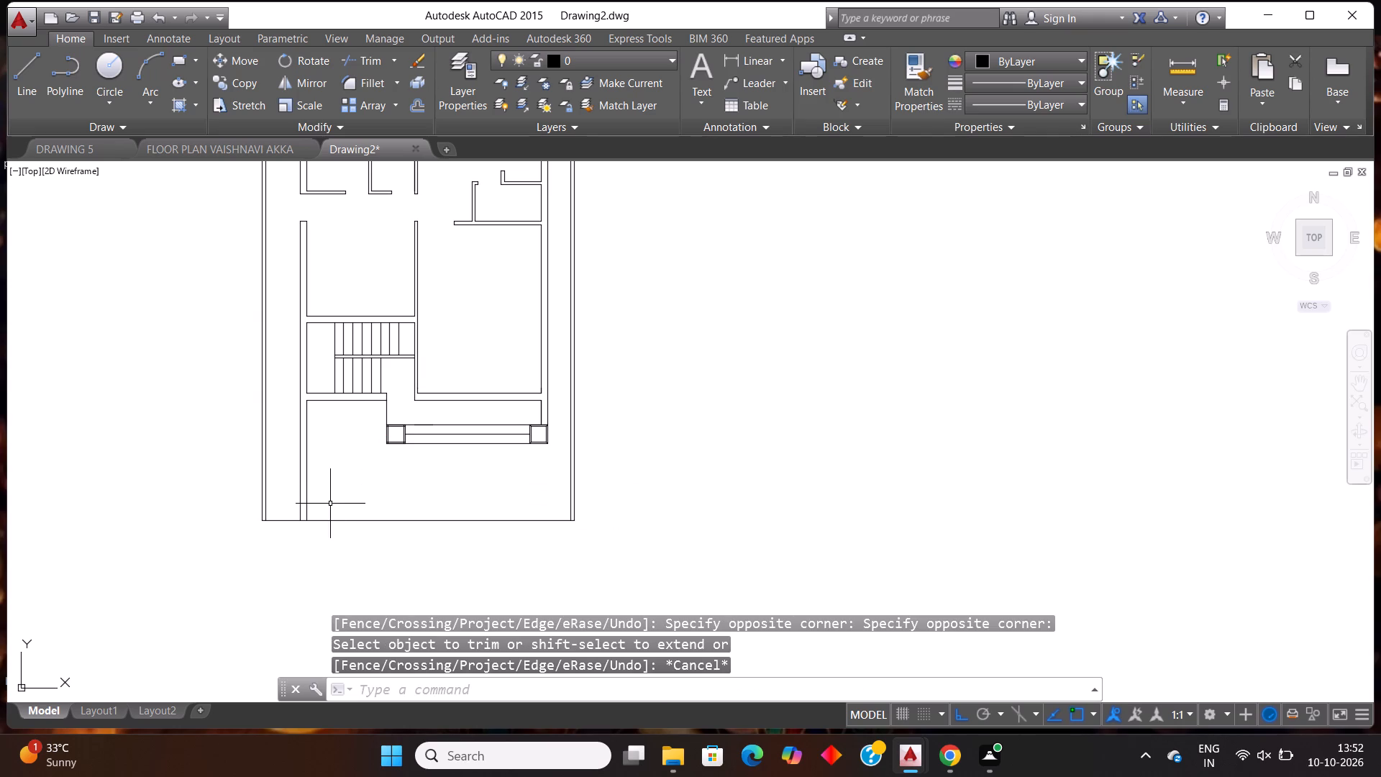
Extend the inner vertical line of the wall beside the staircase down to the lower line of the front wall.
{"action": "scroll", "coordinate": [426, 371], "scroll_direction": "up", "scroll_amount": 1}
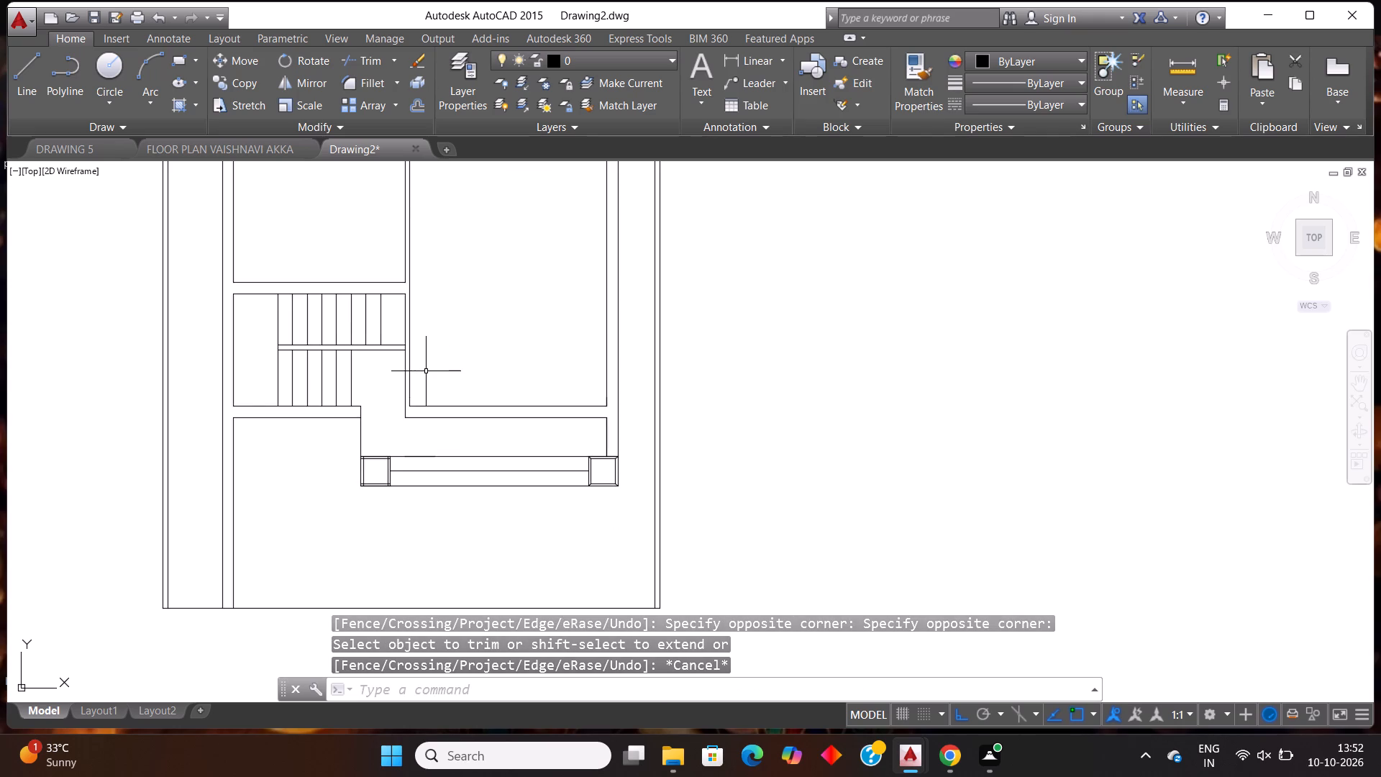
{"action": "scroll", "coordinate": [420, 409], "scroll_direction": "up", "scroll_amount": 2}
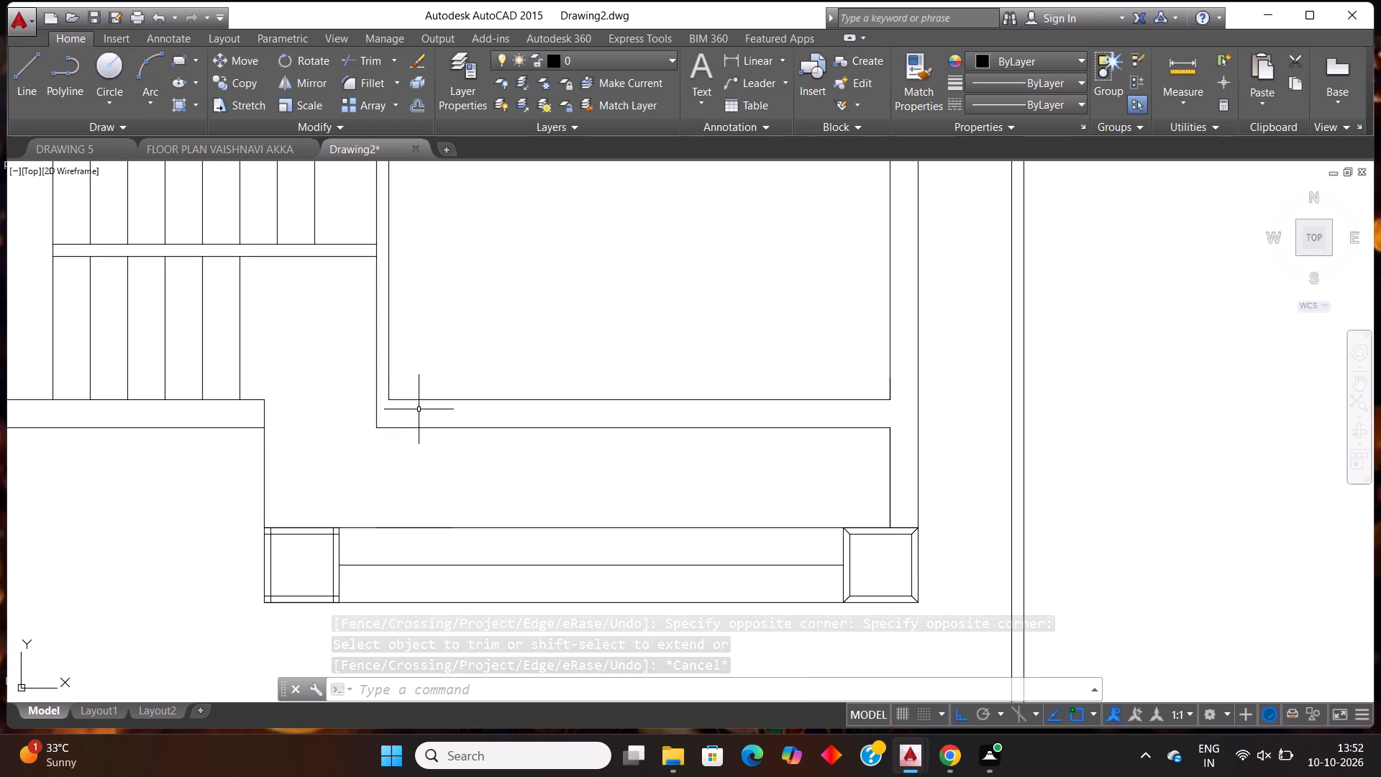
{"action": "key", "text": "Escape"}
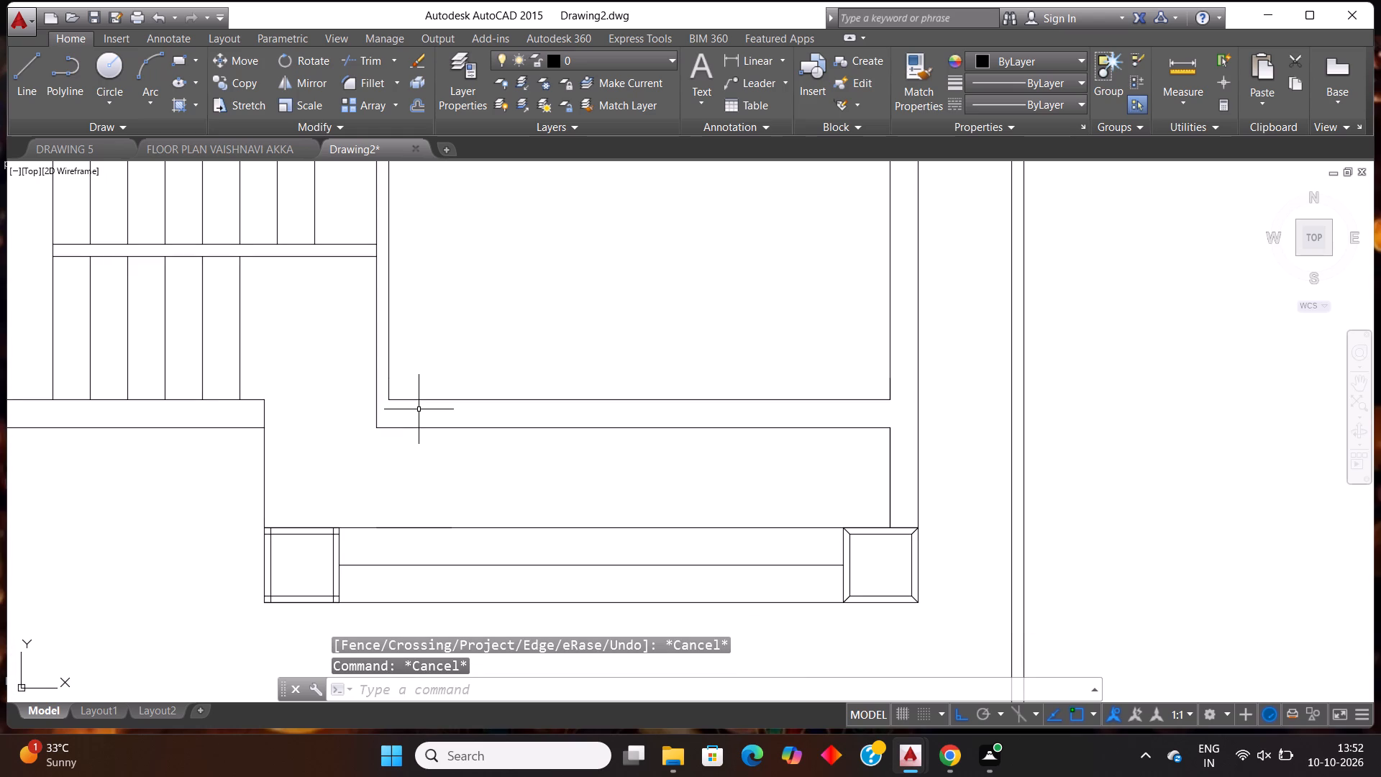
{"action": "type", "text": "ex"}
{"action": "key", "text": "Return"}
{"action": "key", "text": "Return"}
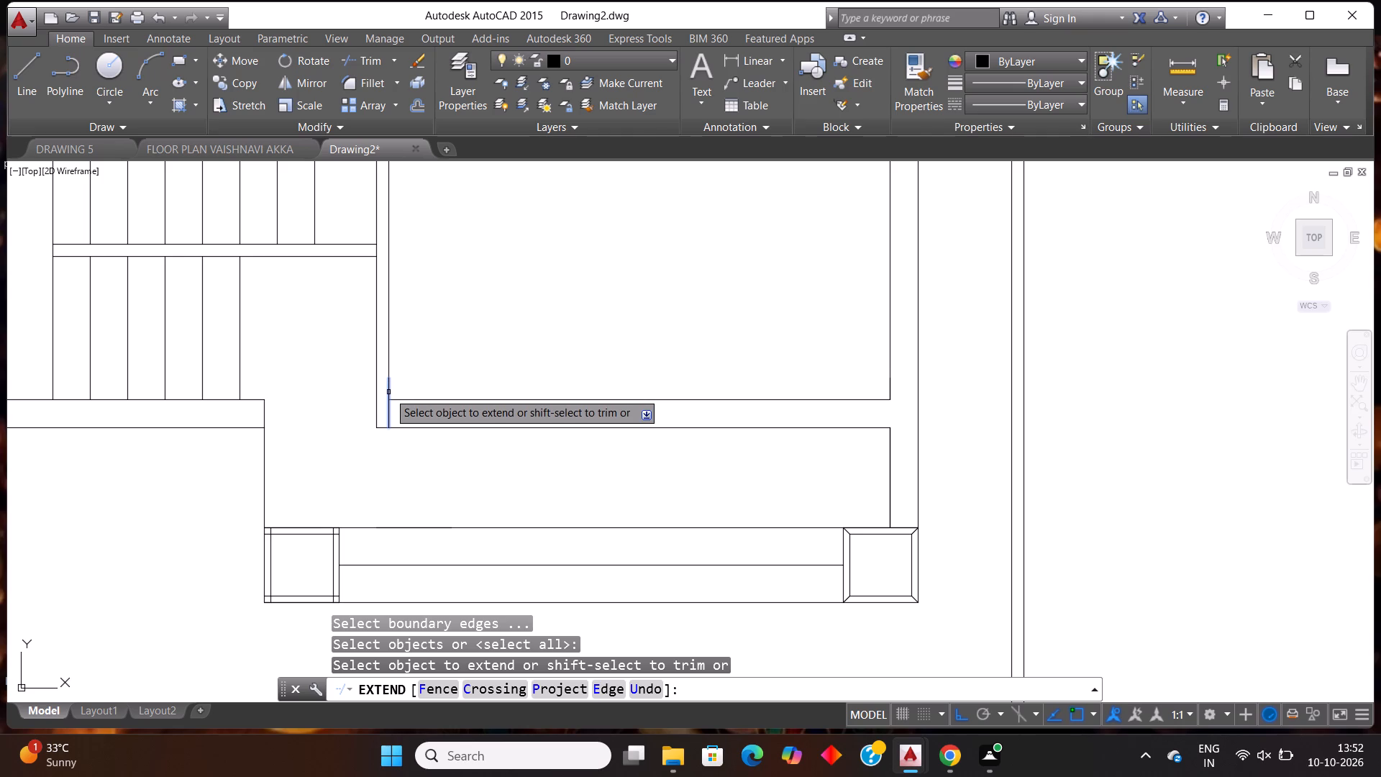
{"action": "left_click", "coordinate": [388, 392]}
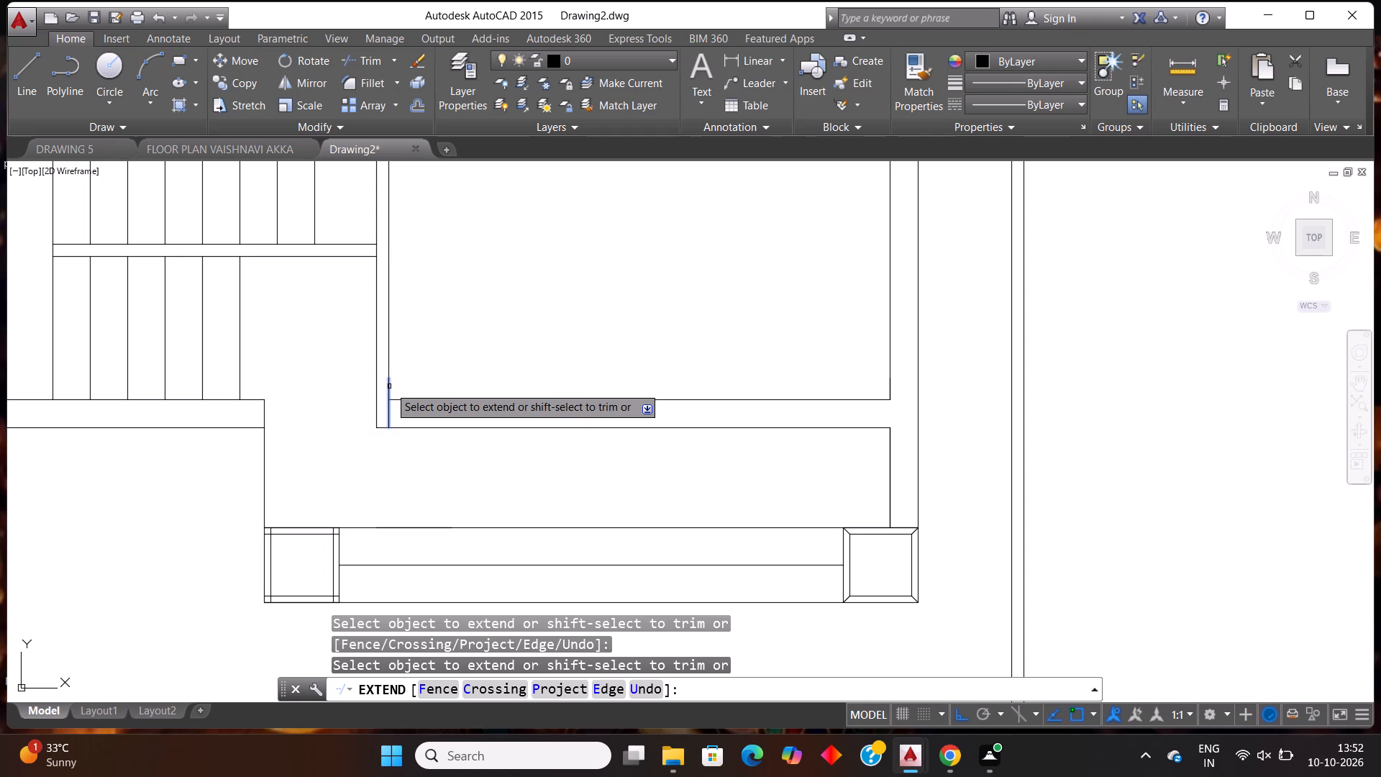
{"action": "key", "text": "Escape"}
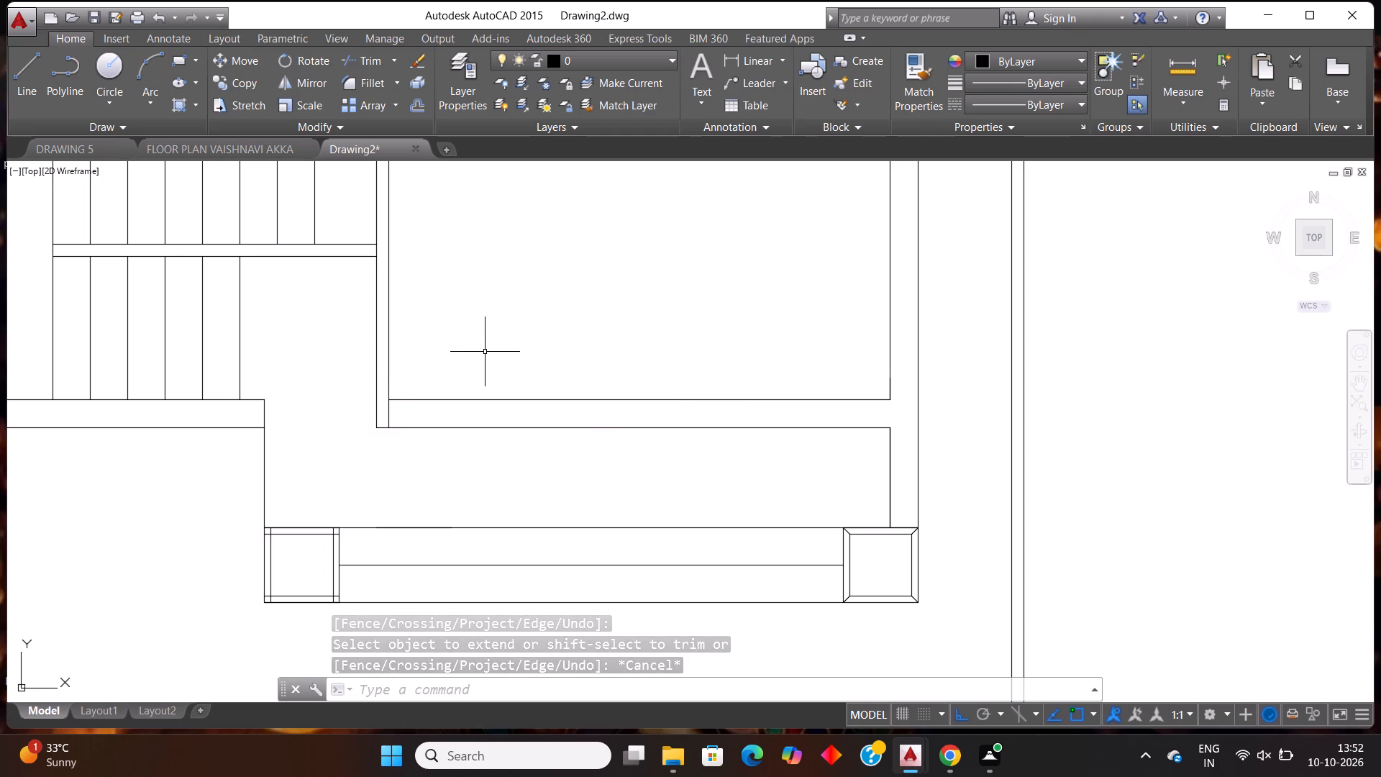
Offset the extended vertical segment 3' to the right along the front wall.
{"action": "type", "text": "off"}
{"action": "key", "text": "Return"}
{"action": "key", "text": "Return"}
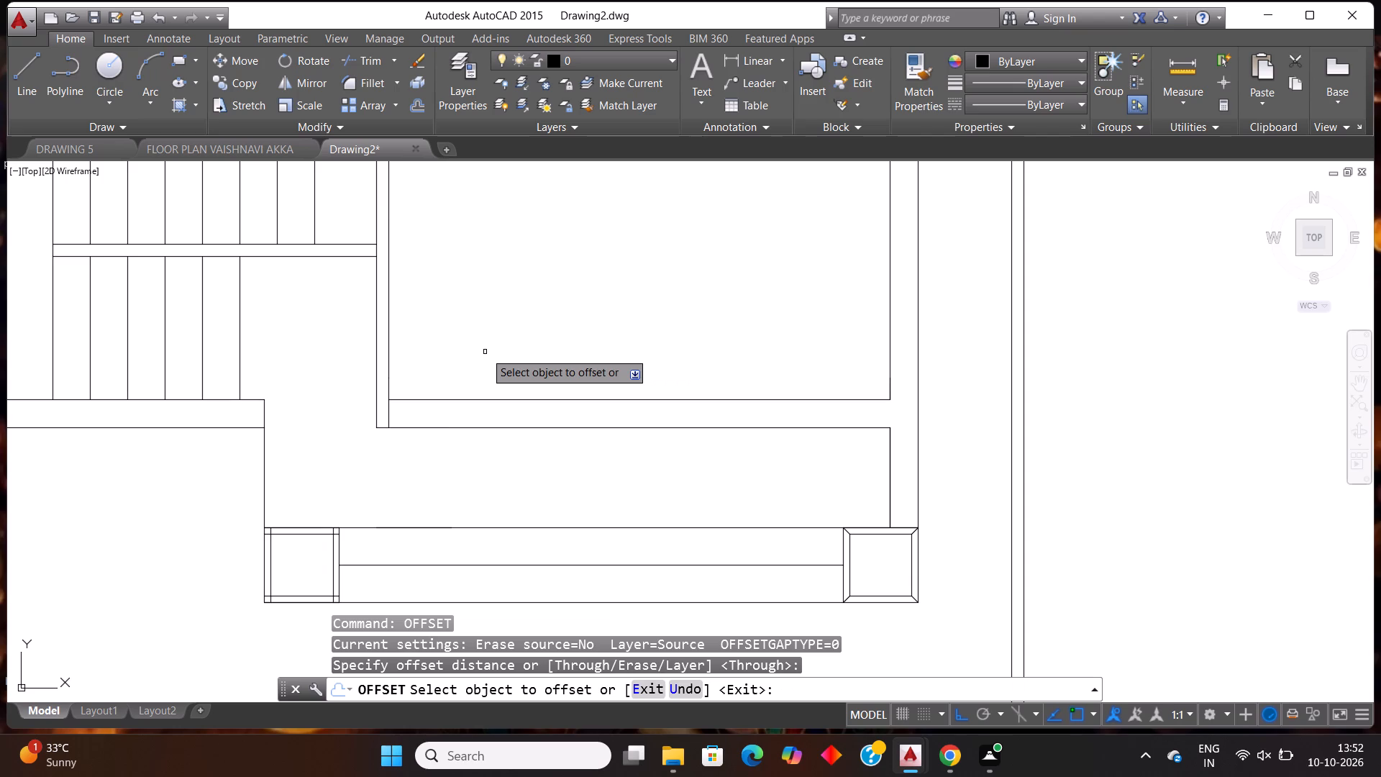
{"action": "left_click", "coordinate": [388, 415]}
{"action": "key", "text": "3"}
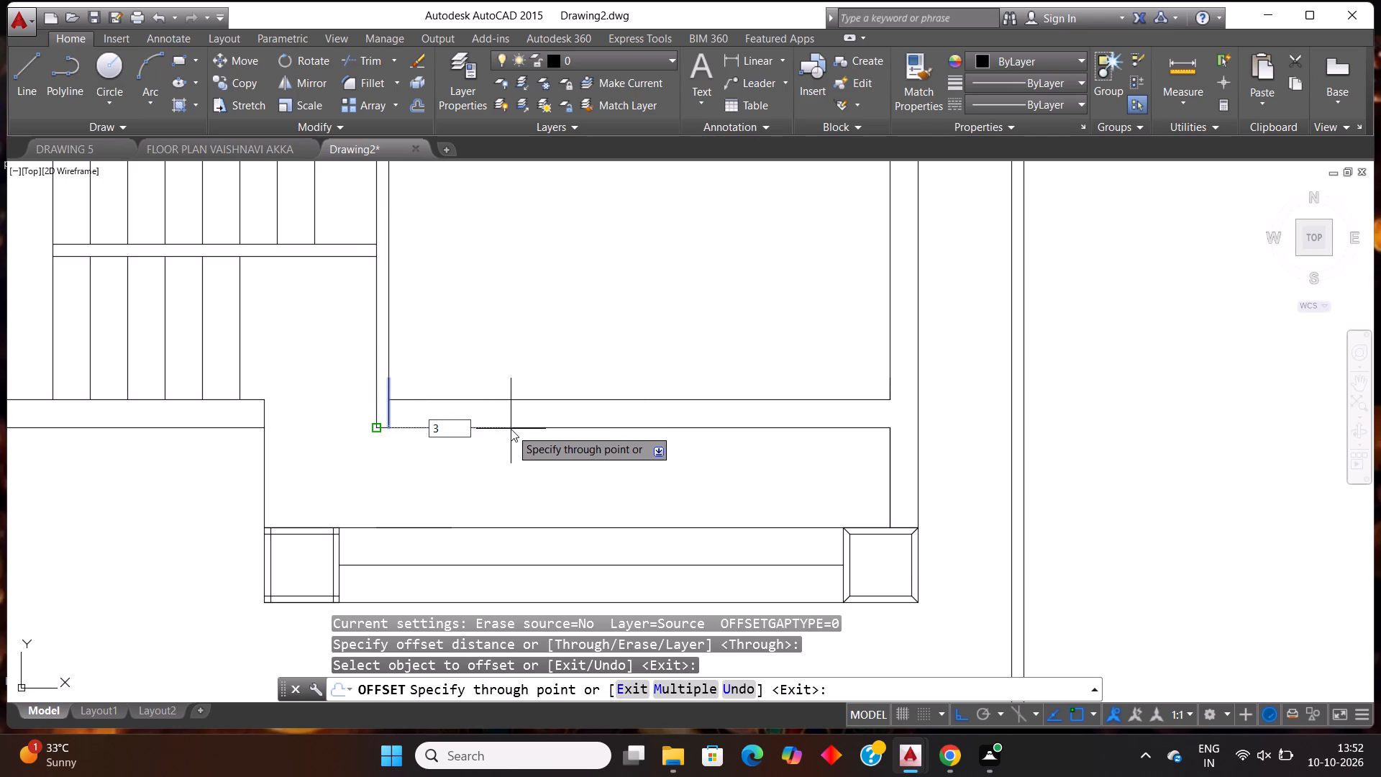
{"action": "key", "text": "apostrophe"}
{"action": "key", "text": "Return"}
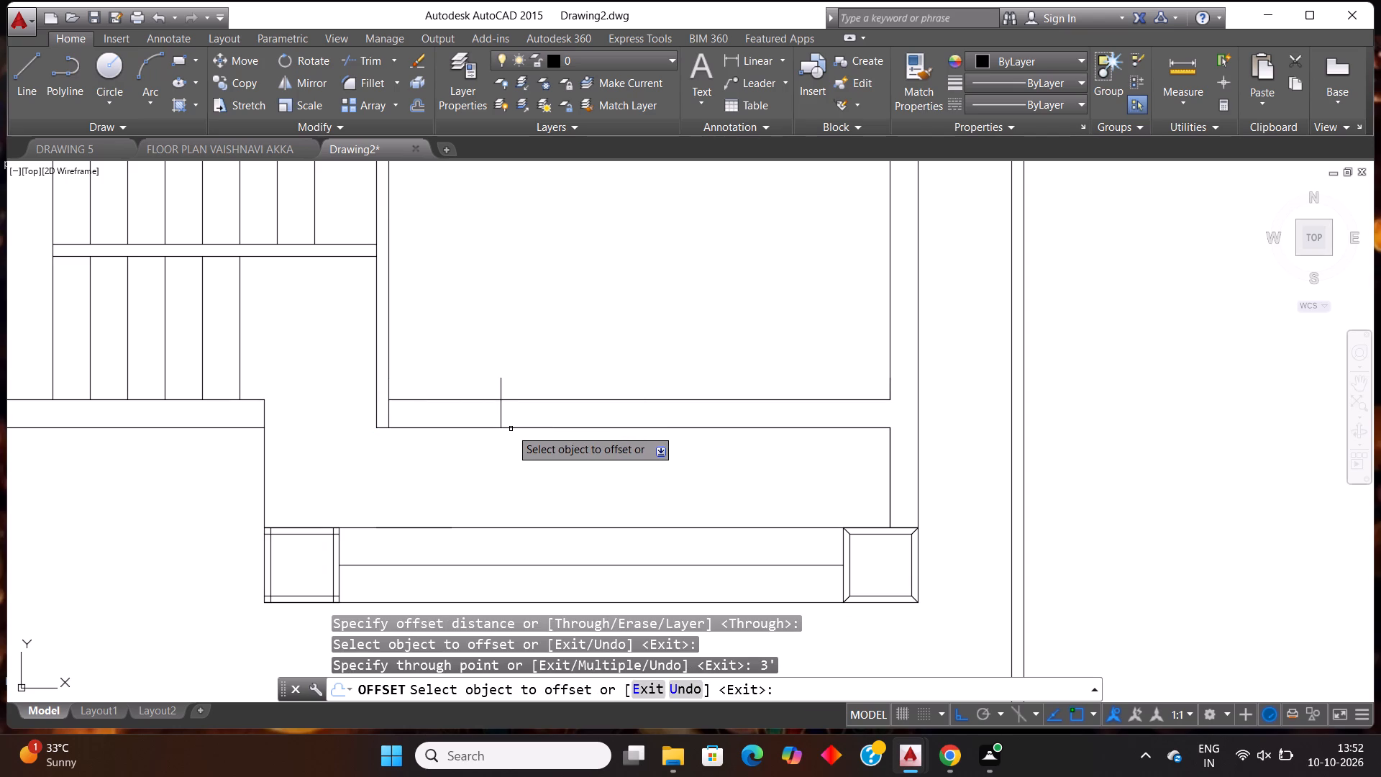
{"action": "key", "text": "Escape"}
Trim both front wall lines inside the 3' span and the offset line's overhang above the wall, leaving a door opening.
{"action": "type", "text": "tr"}
{"action": "key", "text": "Return"}
{"action": "key", "text": "Return"}
{"action": "left_click", "coordinate": [414, 350]}
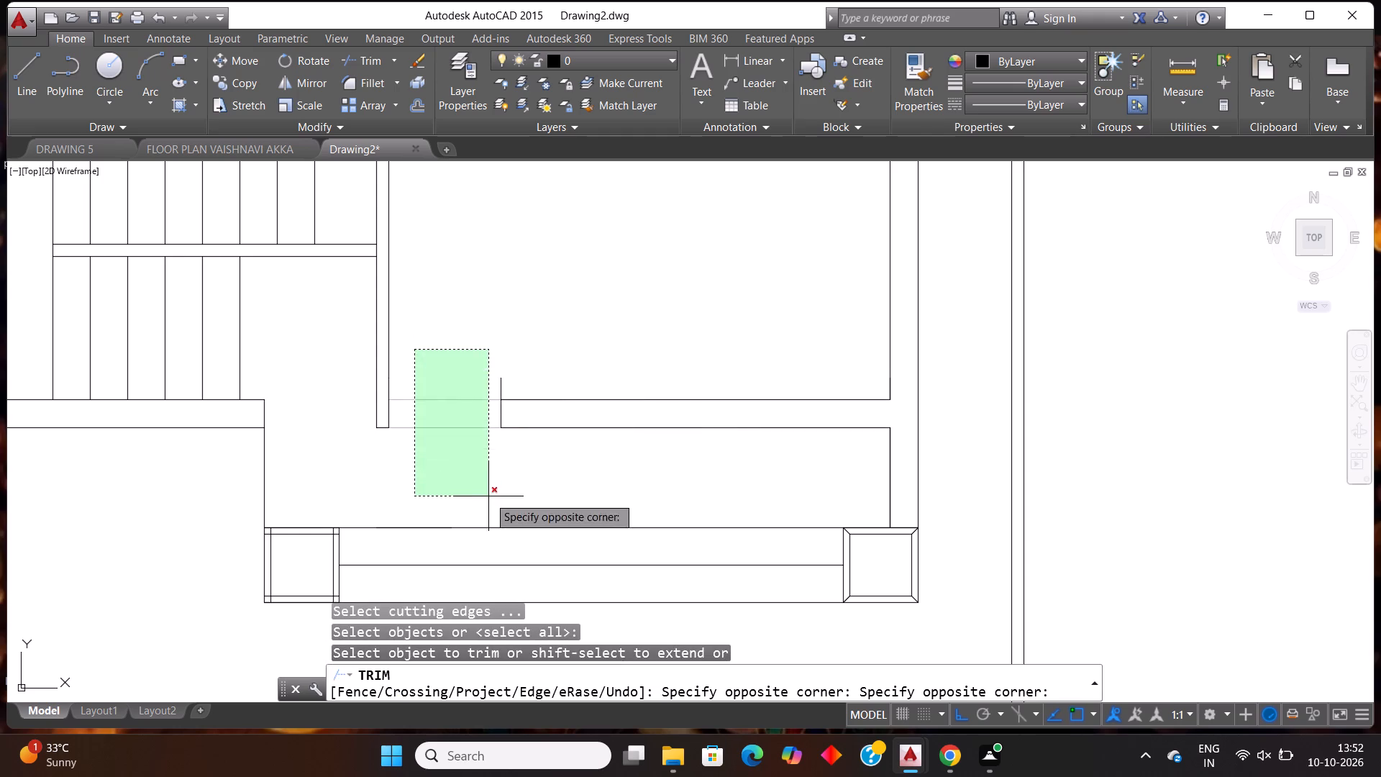
{"action": "left_click", "coordinate": [488, 496]}
{"action": "left_click", "coordinate": [483, 388]}
{"action": "left_click", "coordinate": [540, 379]}
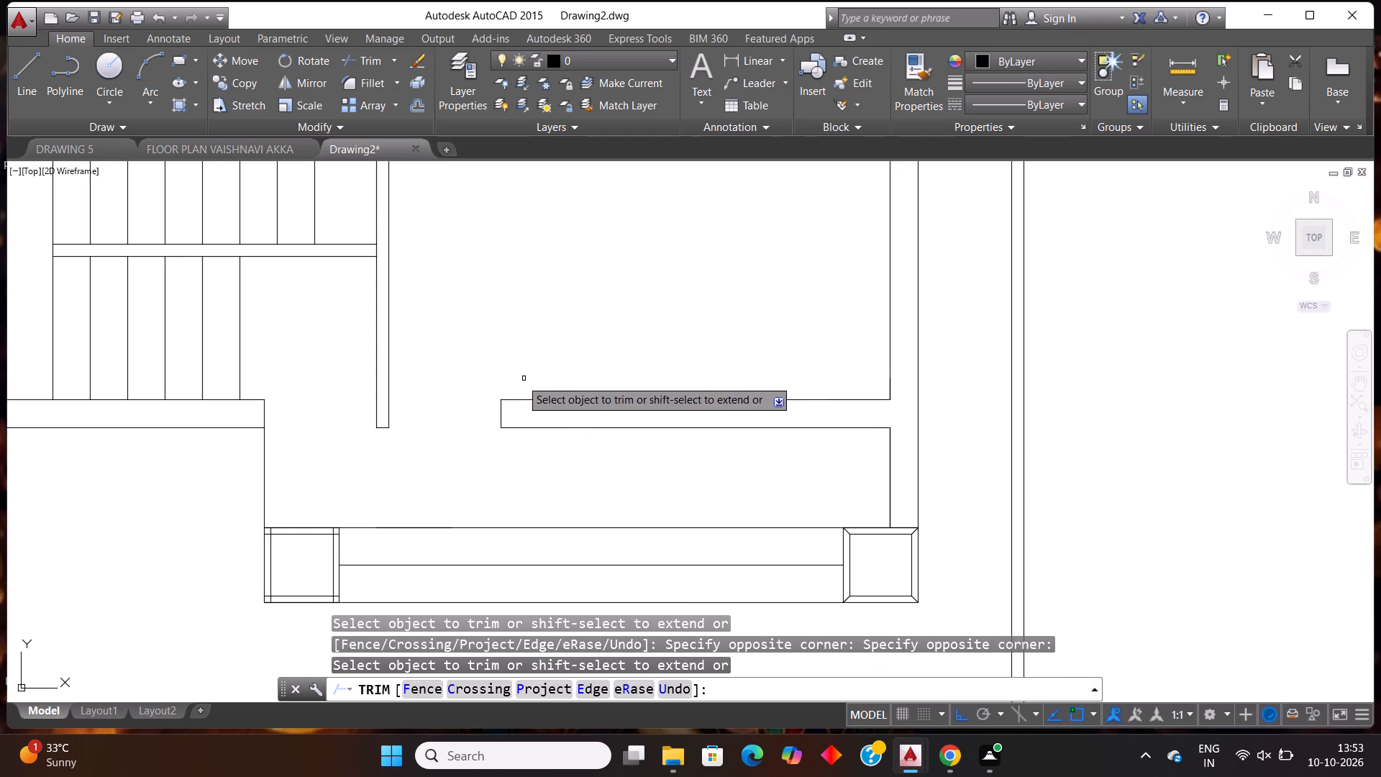
{"action": "scroll", "coordinate": [482, 389], "scroll_direction": "down", "scroll_amount": 1}
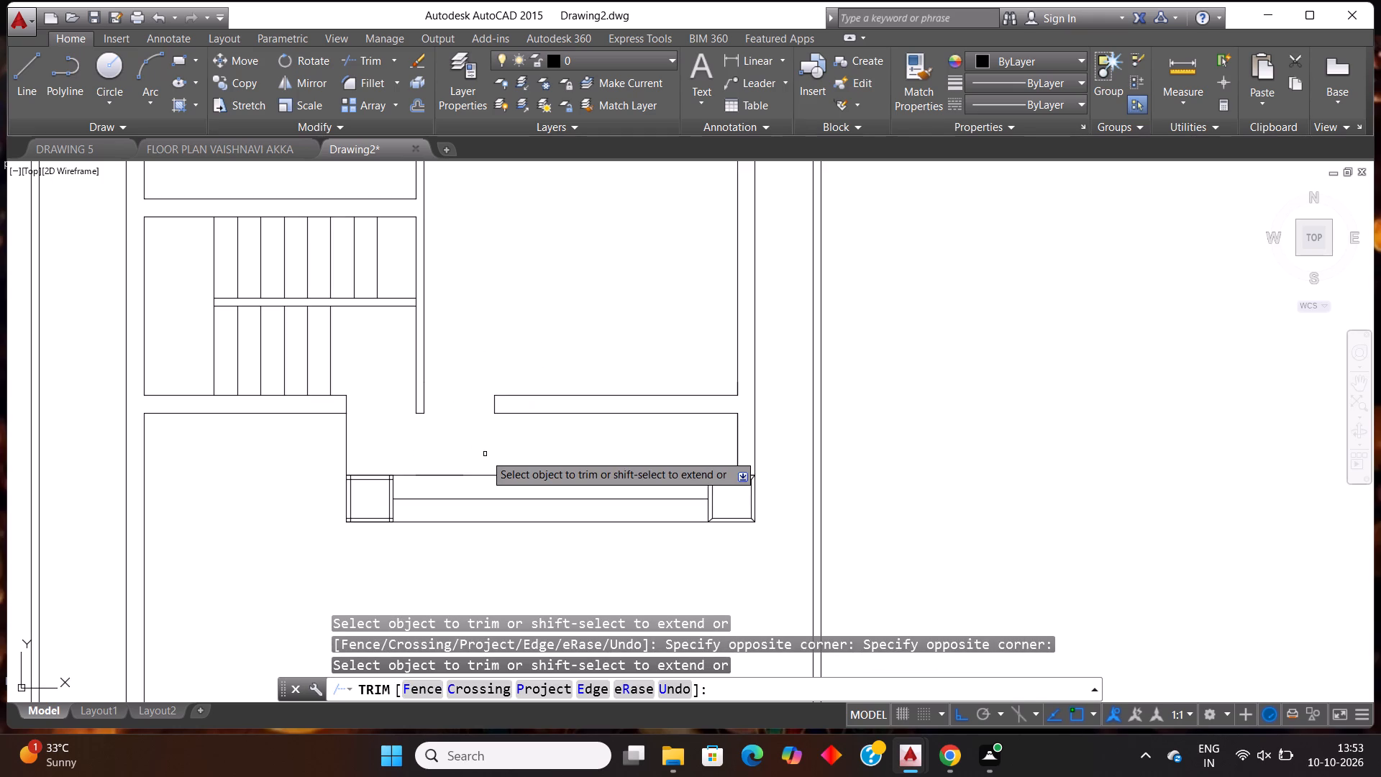
{"action": "scroll", "coordinate": [528, 429], "scroll_direction": "down", "scroll_amount": 3}
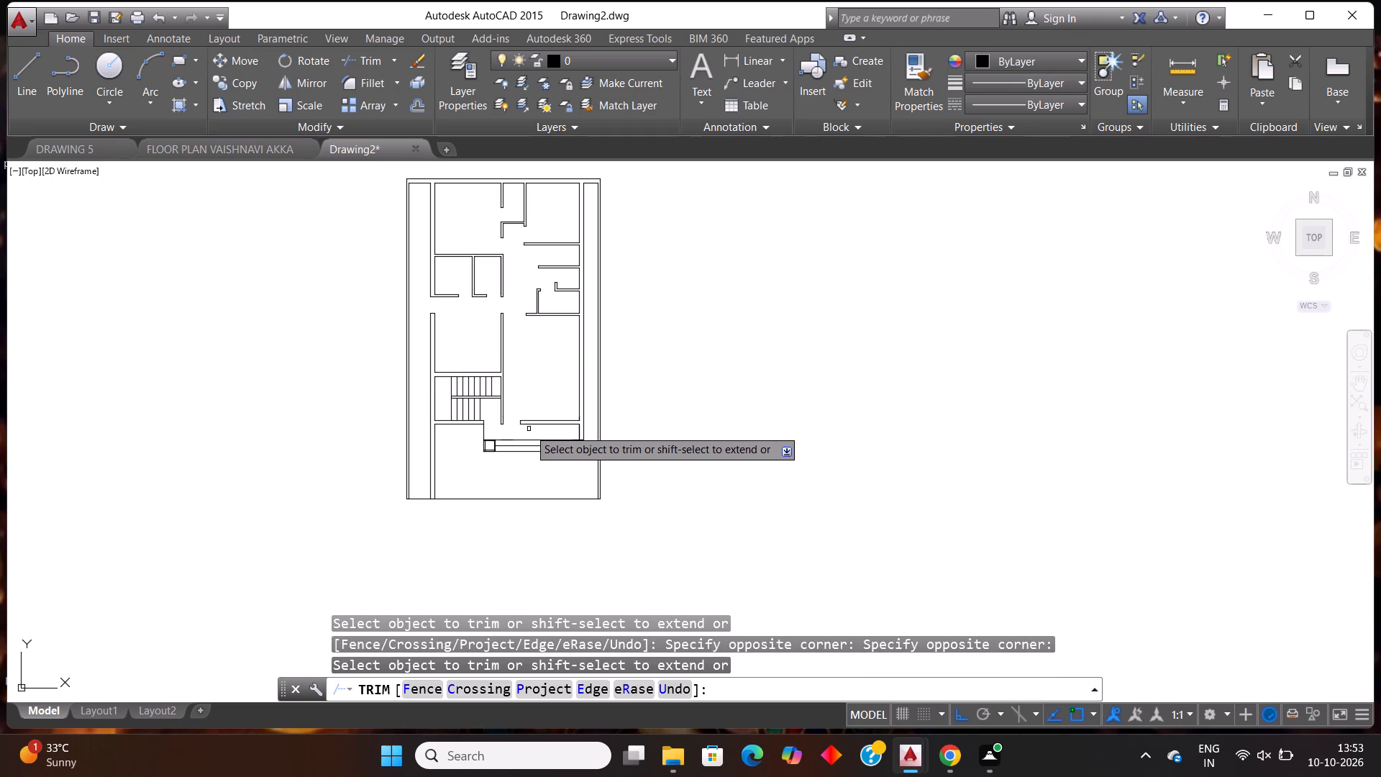
Review the whole floor plan, checking the staircase area, the front door opening and the side wall lines.
{"action": "scroll", "coordinate": [666, 353], "scroll_direction": "down", "scroll_amount": 1}
{"action": "scroll", "coordinate": [666, 270], "scroll_direction": "up", "scroll_amount": 1}
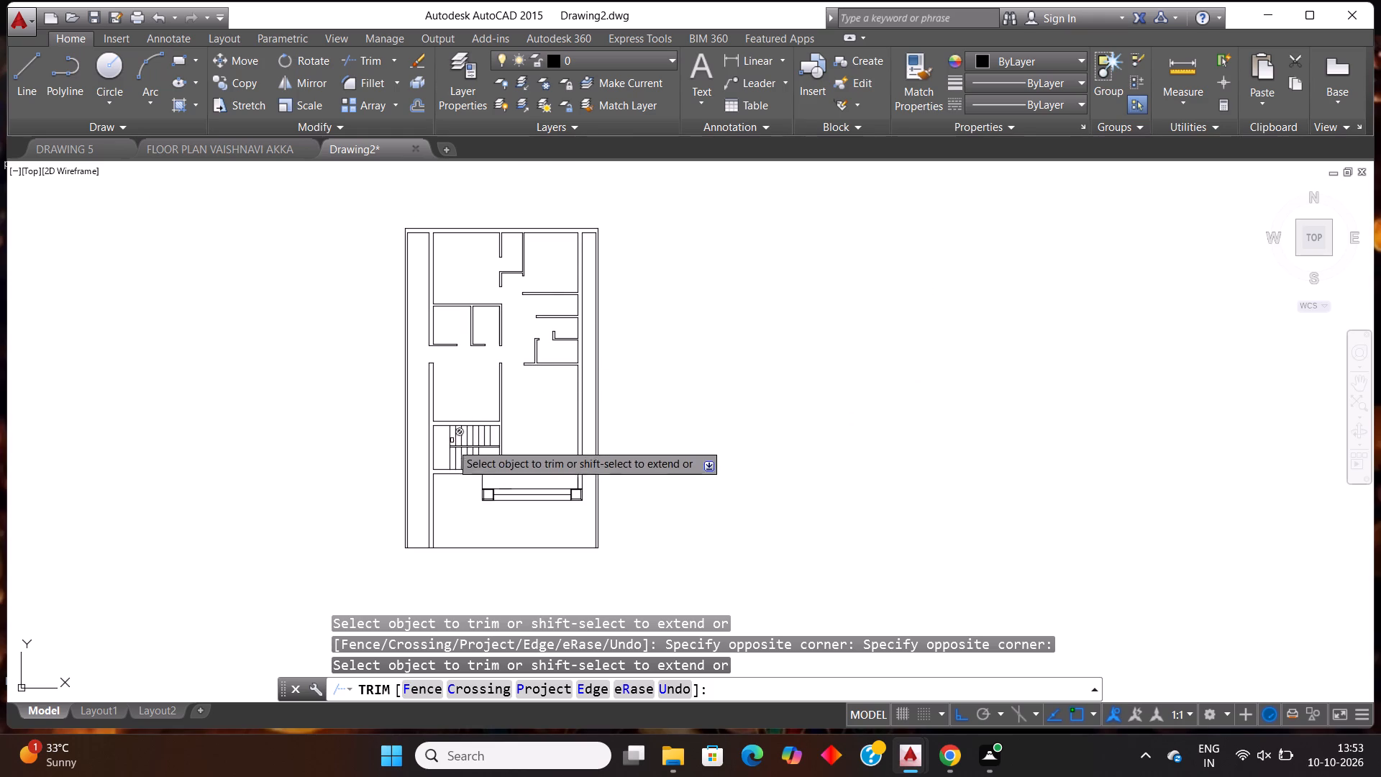
{"action": "scroll", "coordinate": [447, 458], "scroll_direction": "up", "scroll_amount": 2}
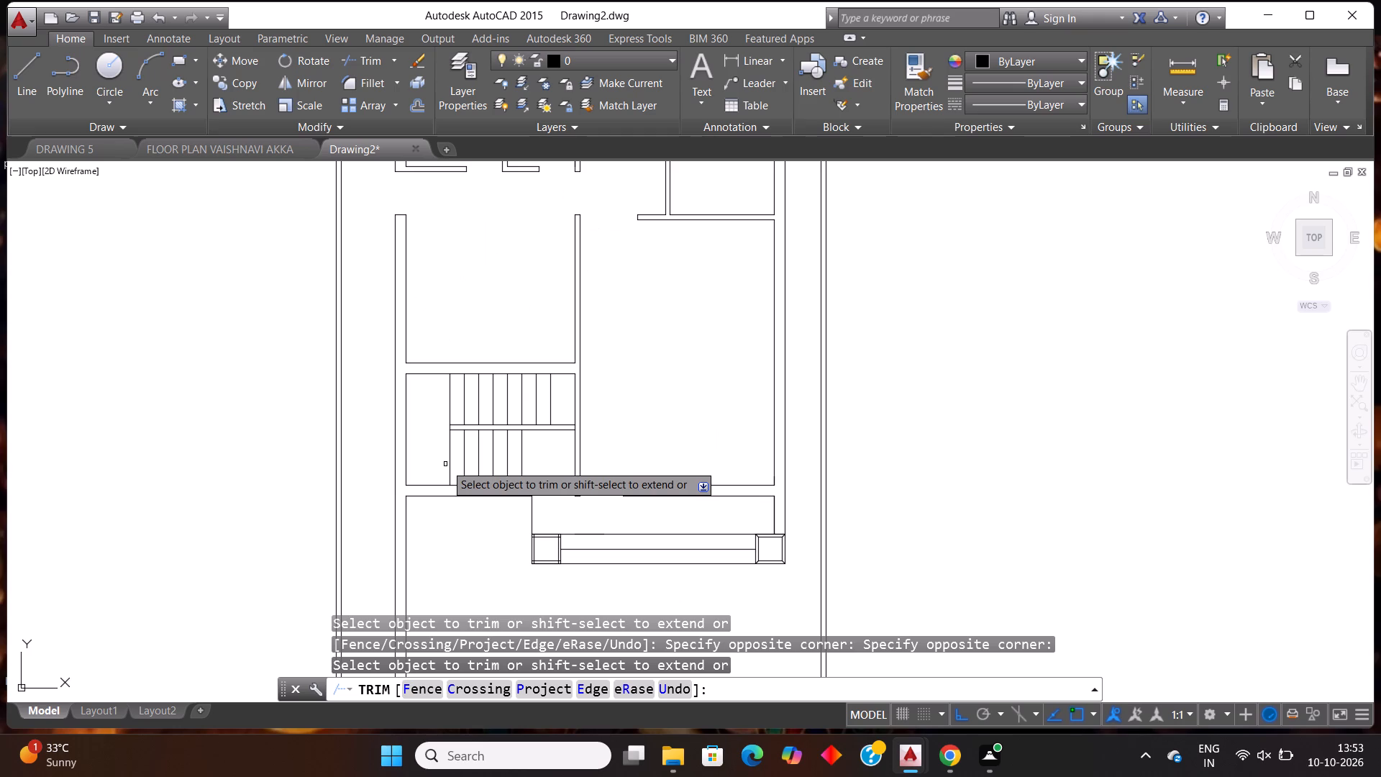
{"action": "scroll", "coordinate": [445, 463], "scroll_direction": "up", "scroll_amount": 1}
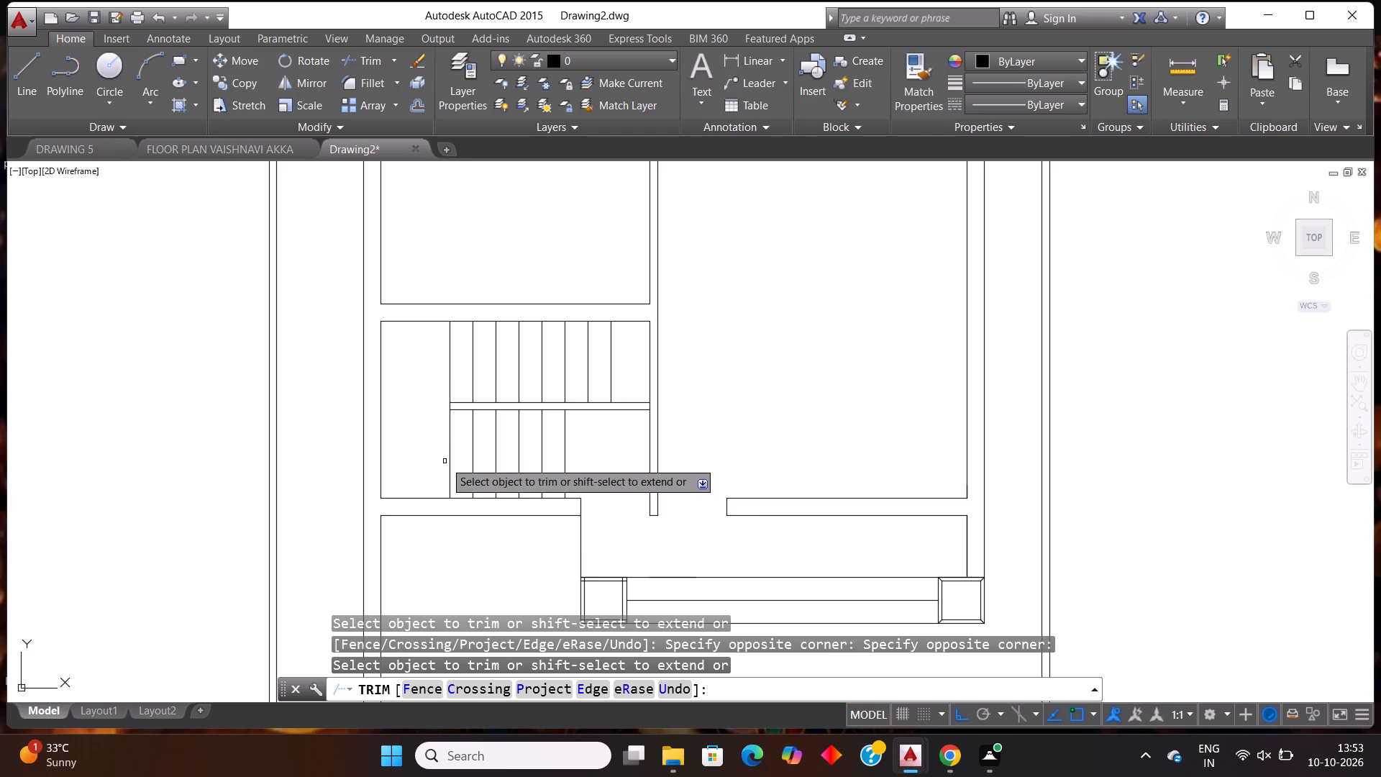
{"action": "key", "text": "Escape"}
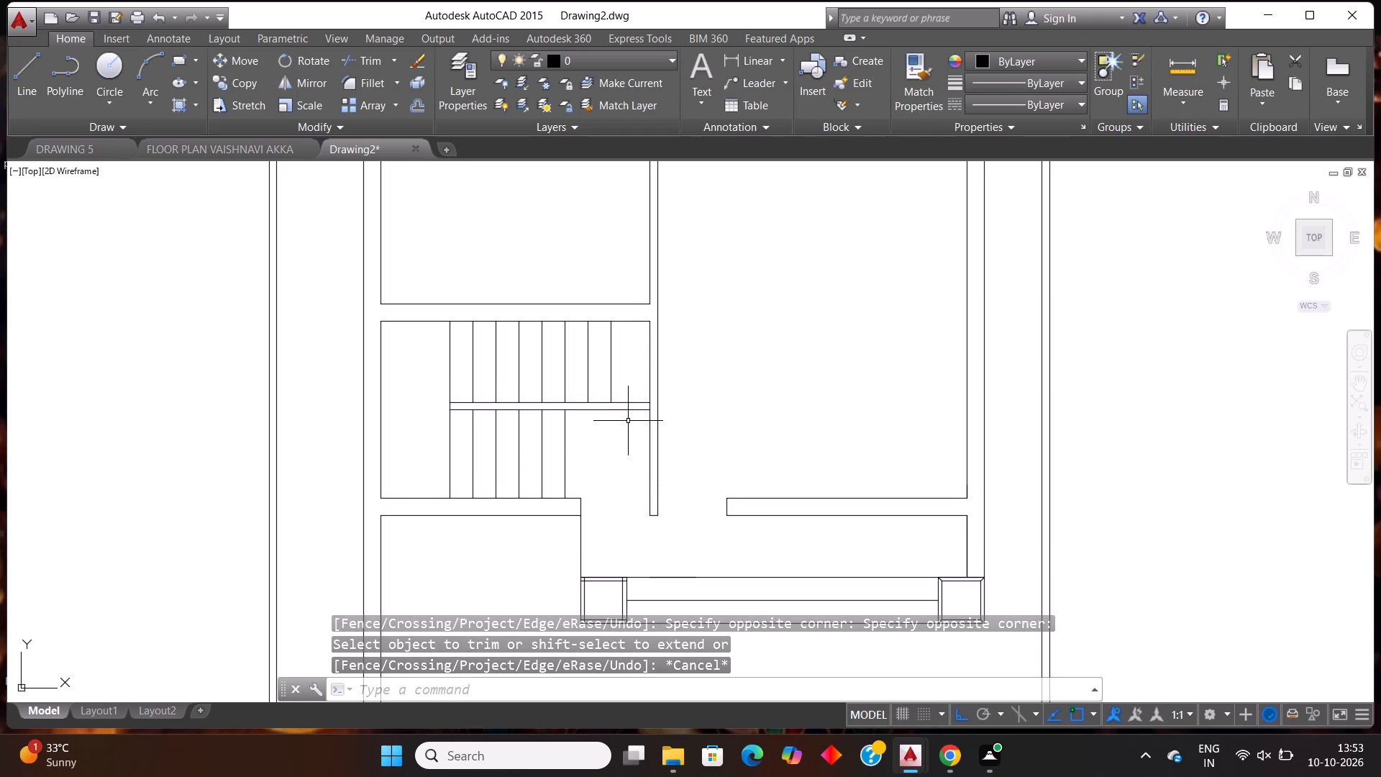
{"action": "scroll", "coordinate": [652, 409], "scroll_direction": "down", "scroll_amount": 2}
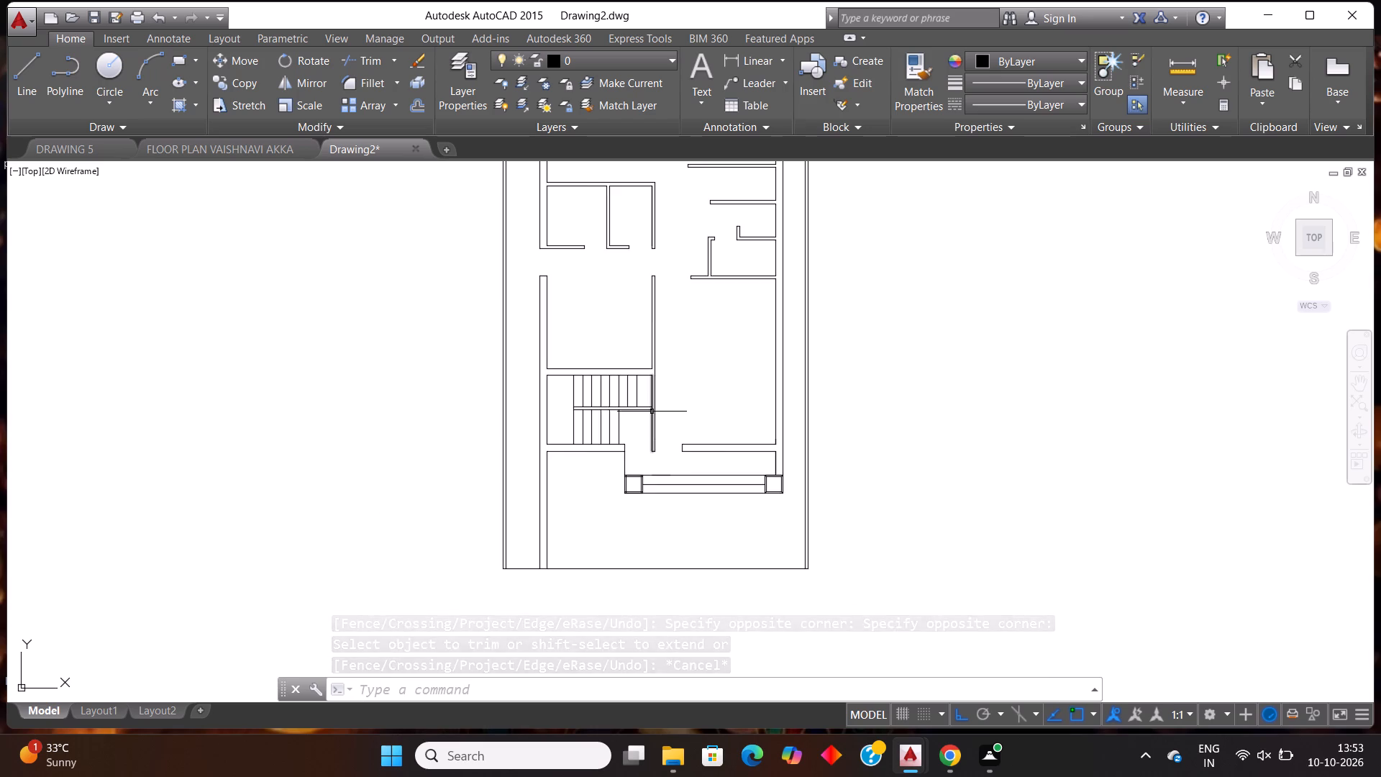
{"action": "scroll", "coordinate": [652, 412], "scroll_direction": "down", "scroll_amount": 2}
{"action": "scroll", "coordinate": [766, 342], "scroll_direction": "up", "scroll_amount": 2}
{"action": "scroll", "coordinate": [756, 356], "scroll_direction": "down", "scroll_amount": 1}
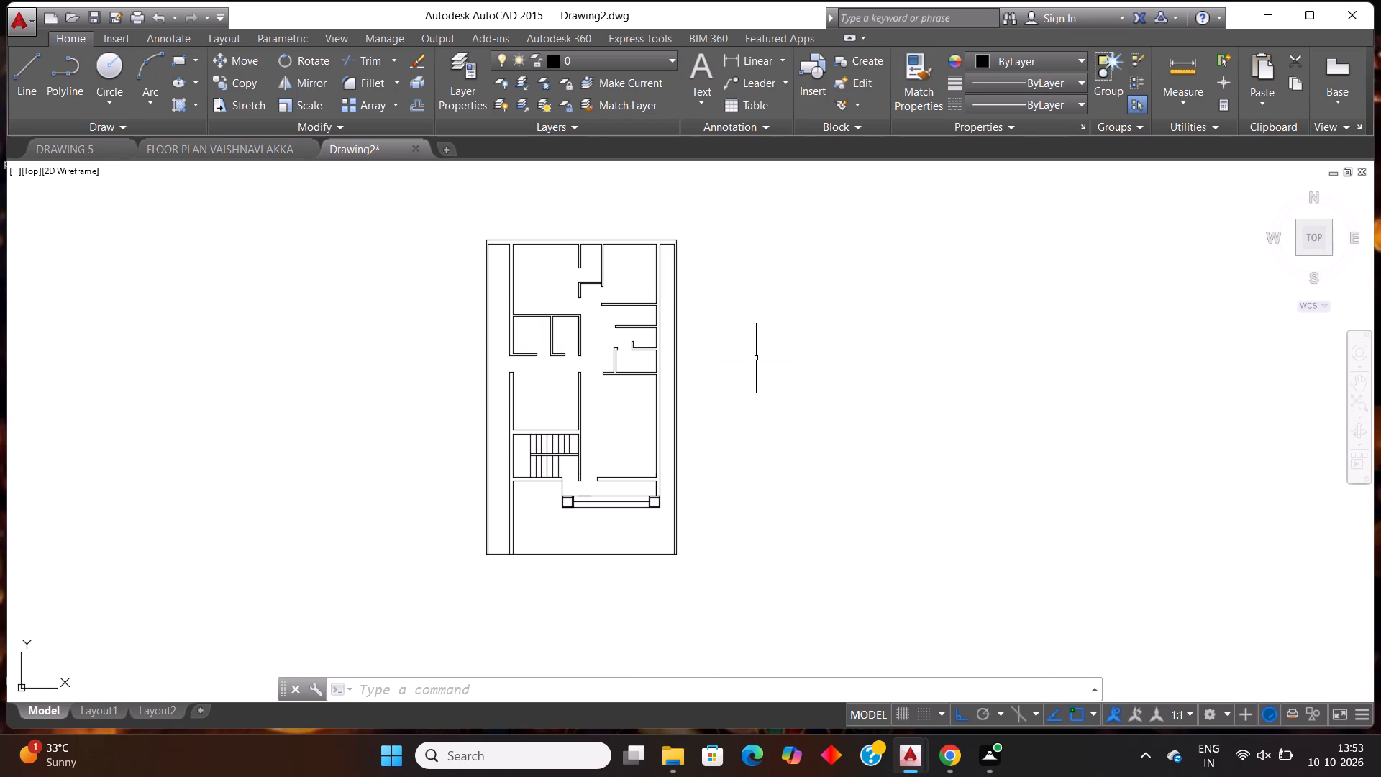
{"action": "scroll", "coordinate": [771, 294], "scroll_direction": "up", "scroll_amount": 1}
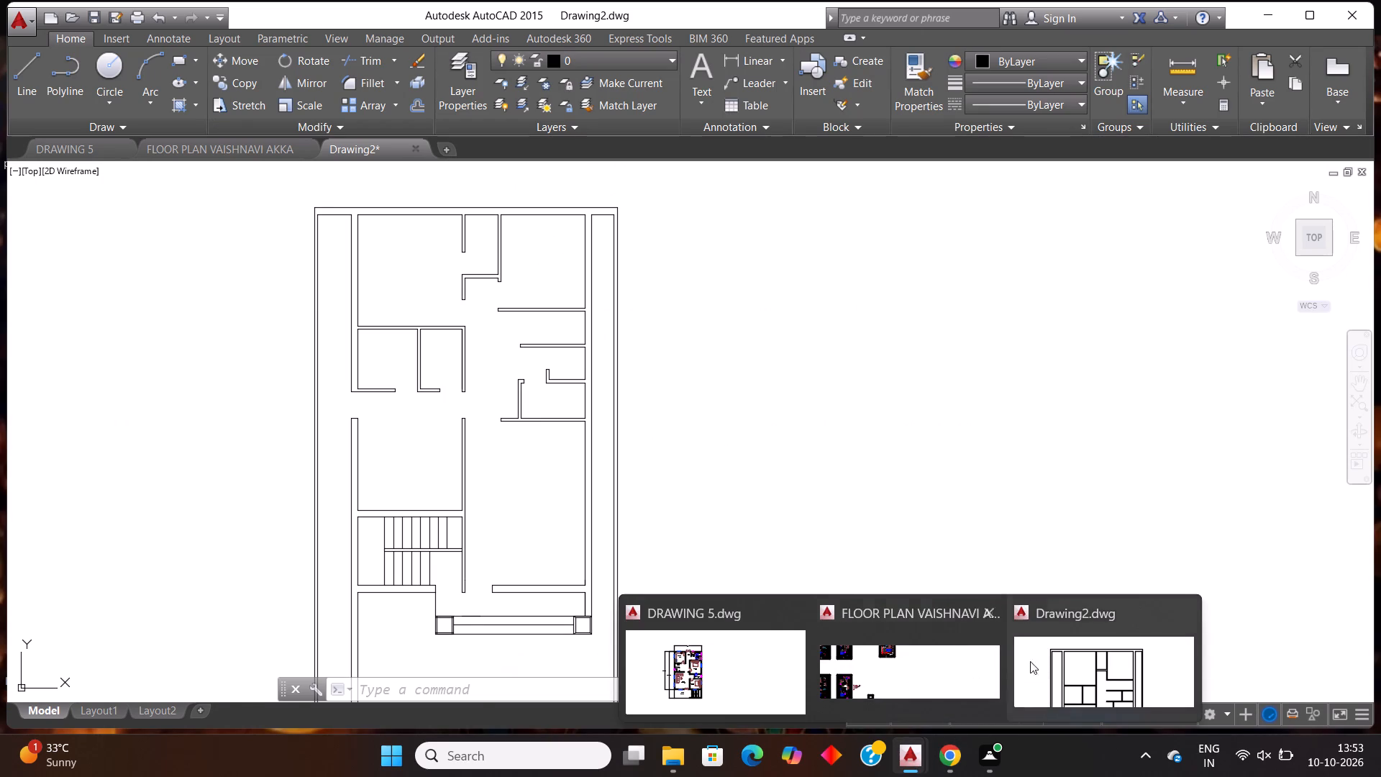
{"action": "left_click", "coordinate": [1055, 663]}
{"action": "scroll", "coordinate": [475, 519], "scroll_direction": "down", "scroll_amount": 1}
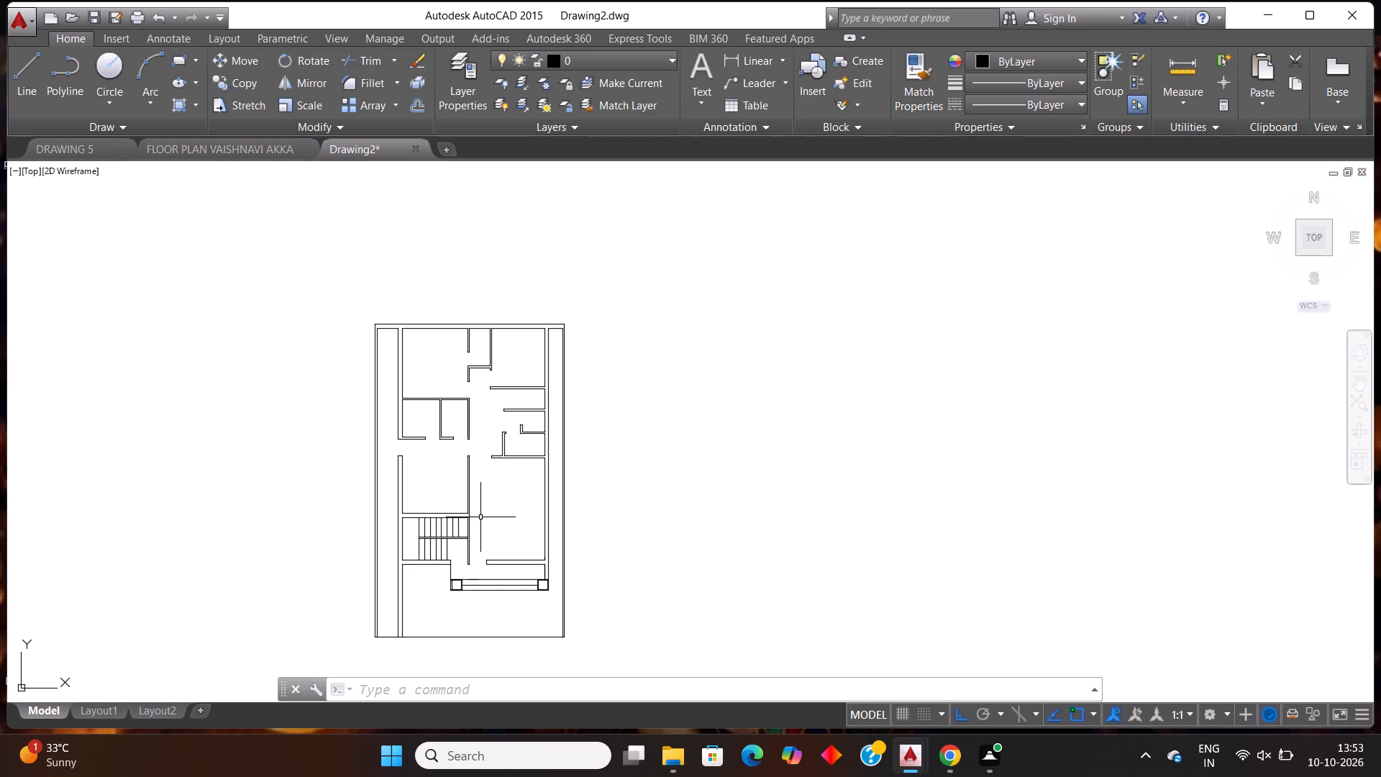
{"action": "scroll", "coordinate": [429, 399], "scroll_direction": "down", "scroll_amount": 1}
{"action": "scroll", "coordinate": [422, 481], "scroll_direction": "up", "scroll_amount": 2}
{"action": "scroll", "coordinate": [420, 481], "scroll_direction": "down", "scroll_amount": 1}
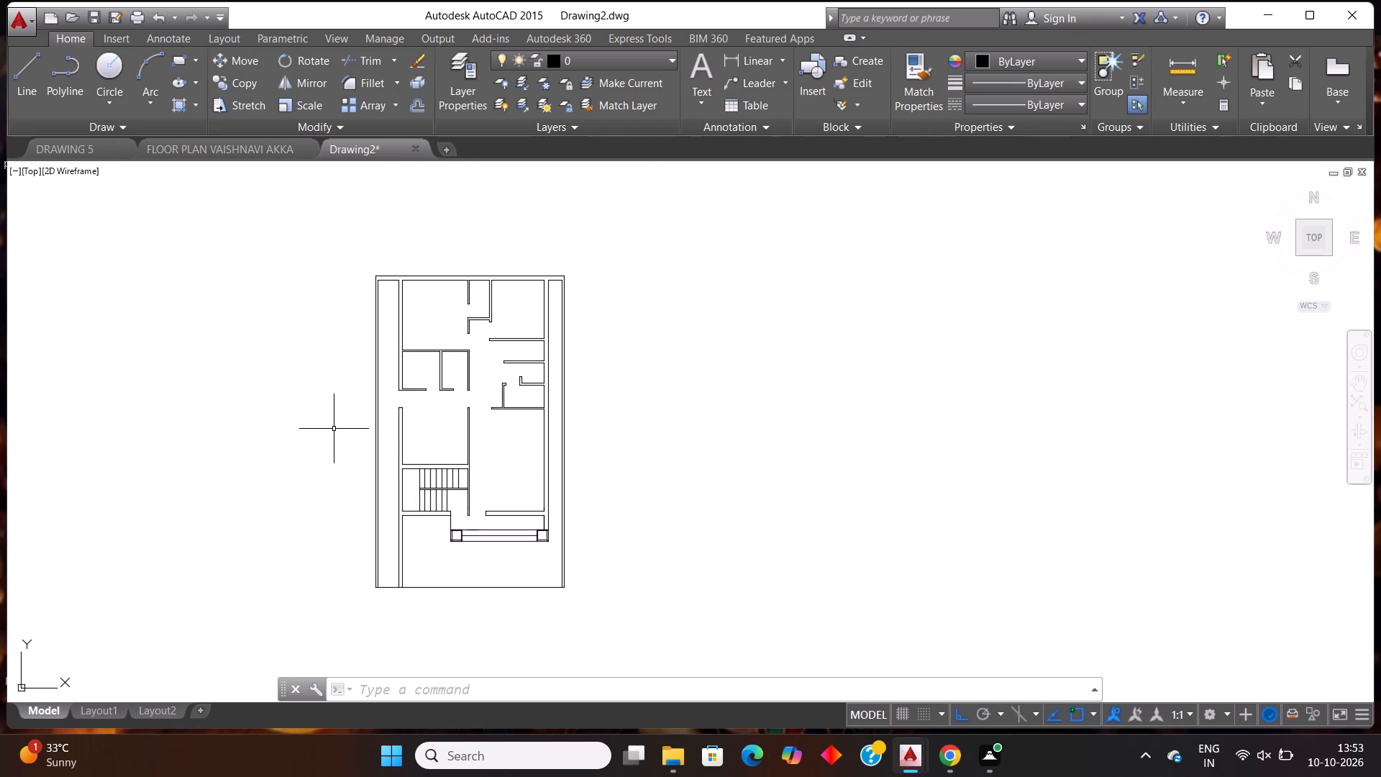
{"action": "scroll", "coordinate": [334, 429], "scroll_direction": "up", "scroll_amount": 1}
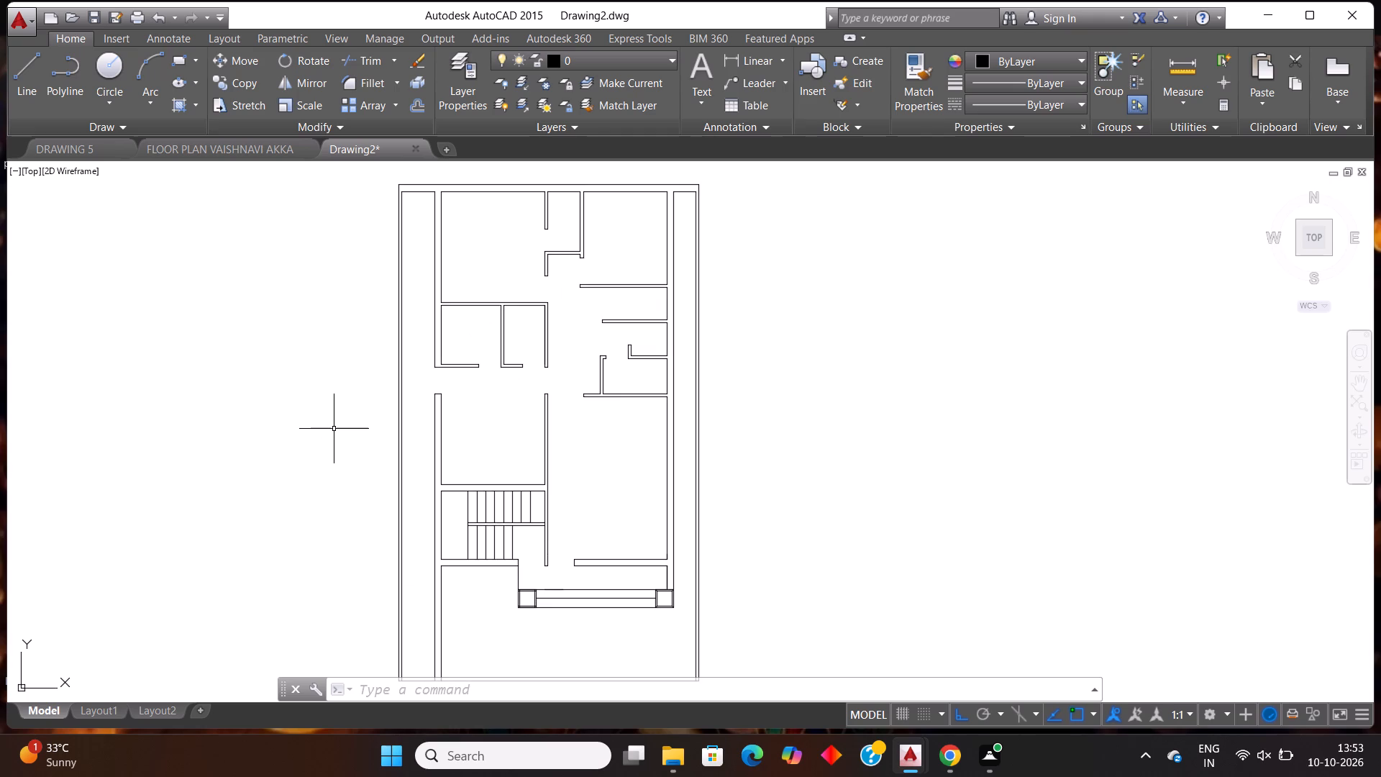
{"action": "scroll", "coordinate": [334, 429], "scroll_direction": "down", "scroll_amount": 1}
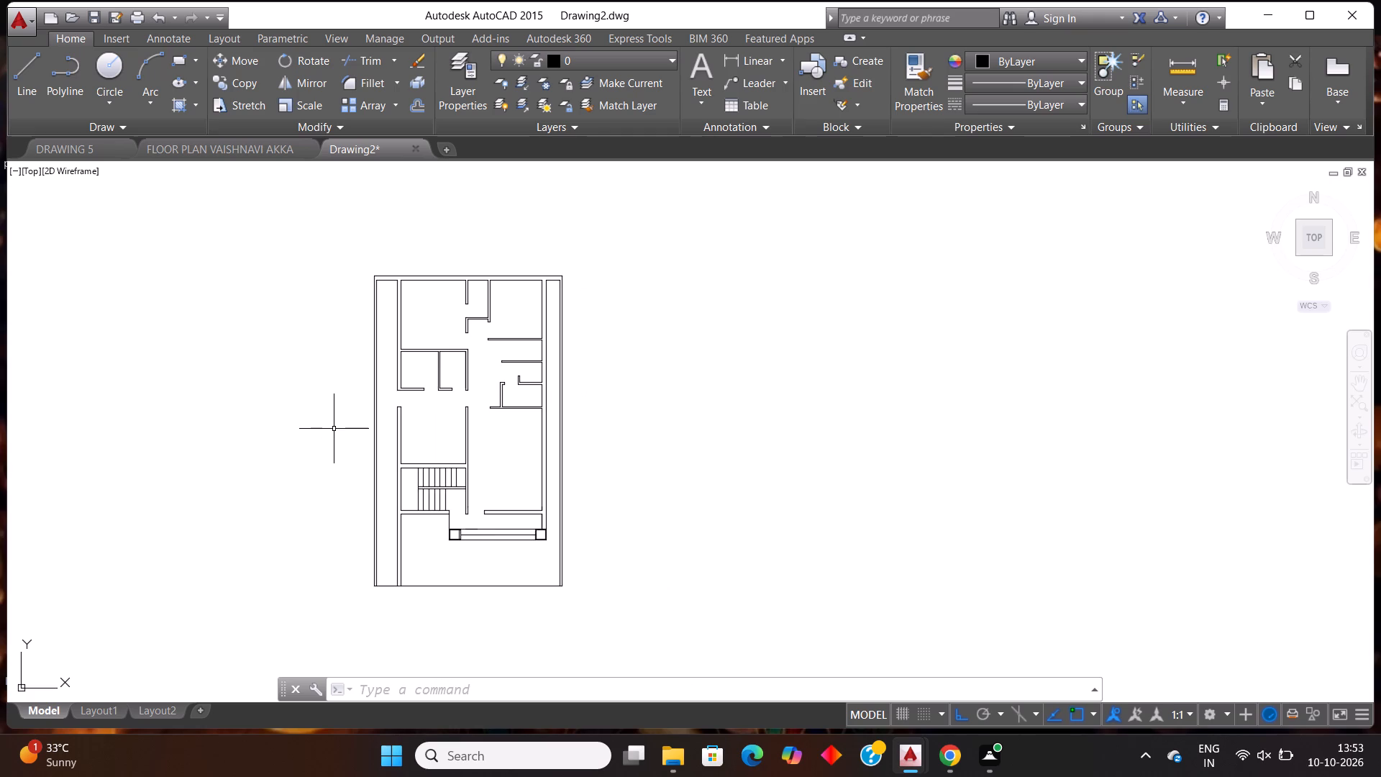
{"action": "scroll", "coordinate": [396, 399], "scroll_direction": "up", "scroll_amount": 1}
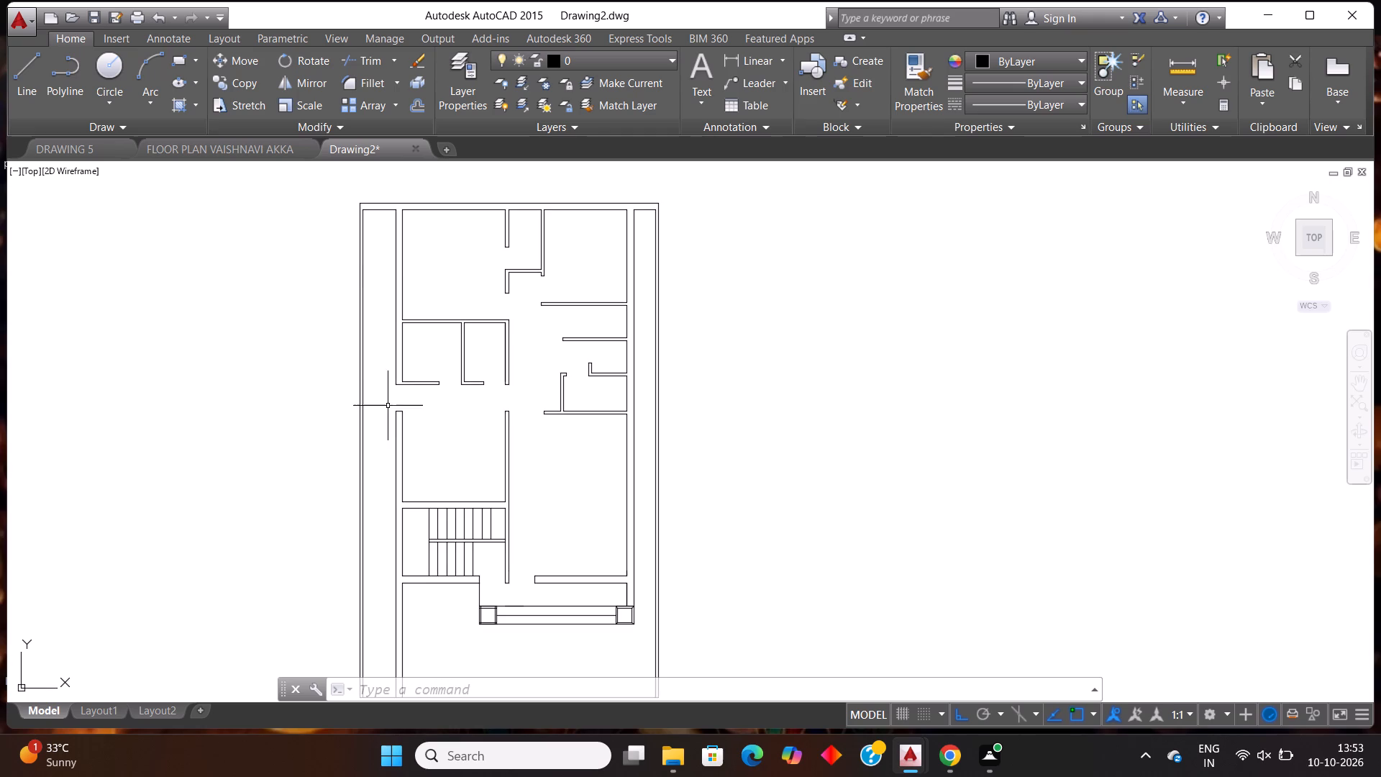
{"action": "scroll", "coordinate": [387, 407], "scroll_direction": "down", "scroll_amount": 1}
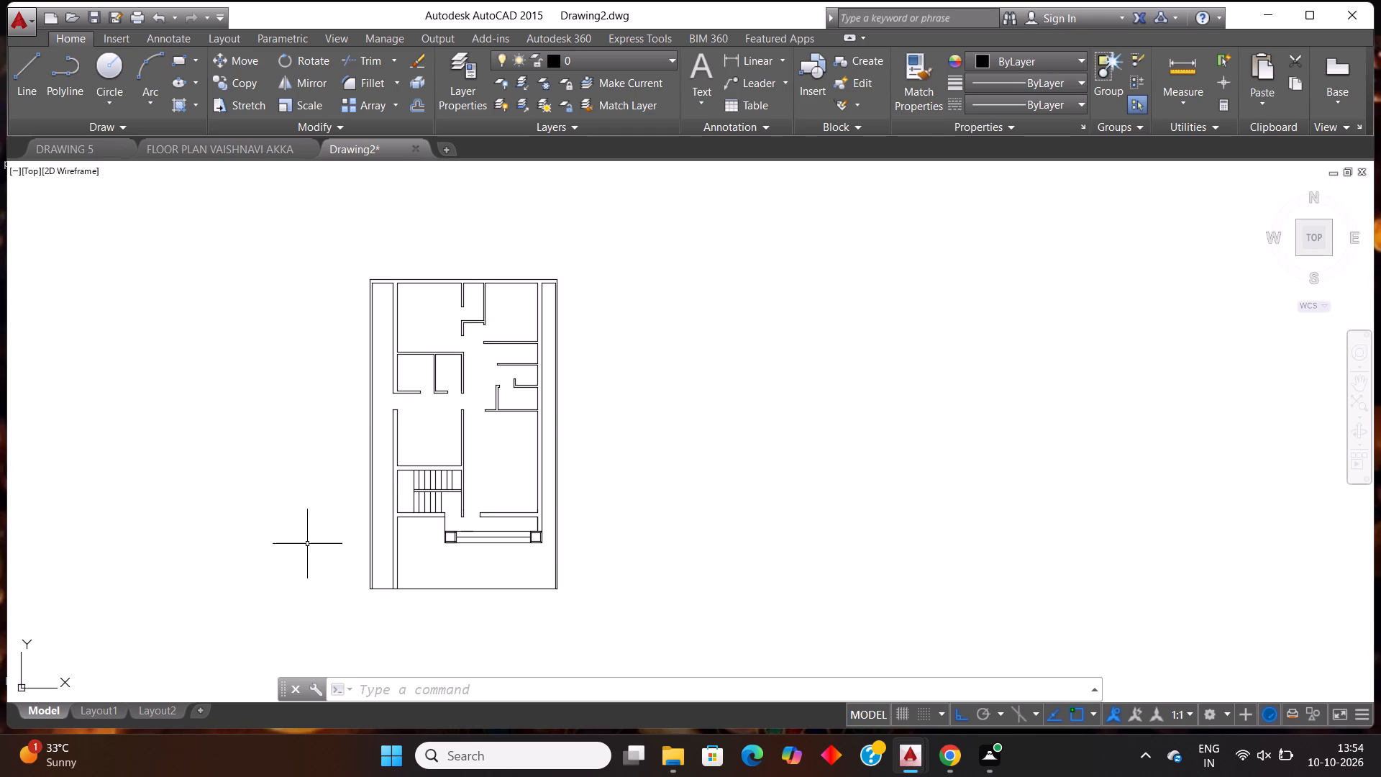
Extend the lower line of the front wall below the staircase leftward across the side wall to the plot boundary.
{"action": "scroll", "coordinate": [346, 545], "scroll_direction": "up", "scroll_amount": 1}
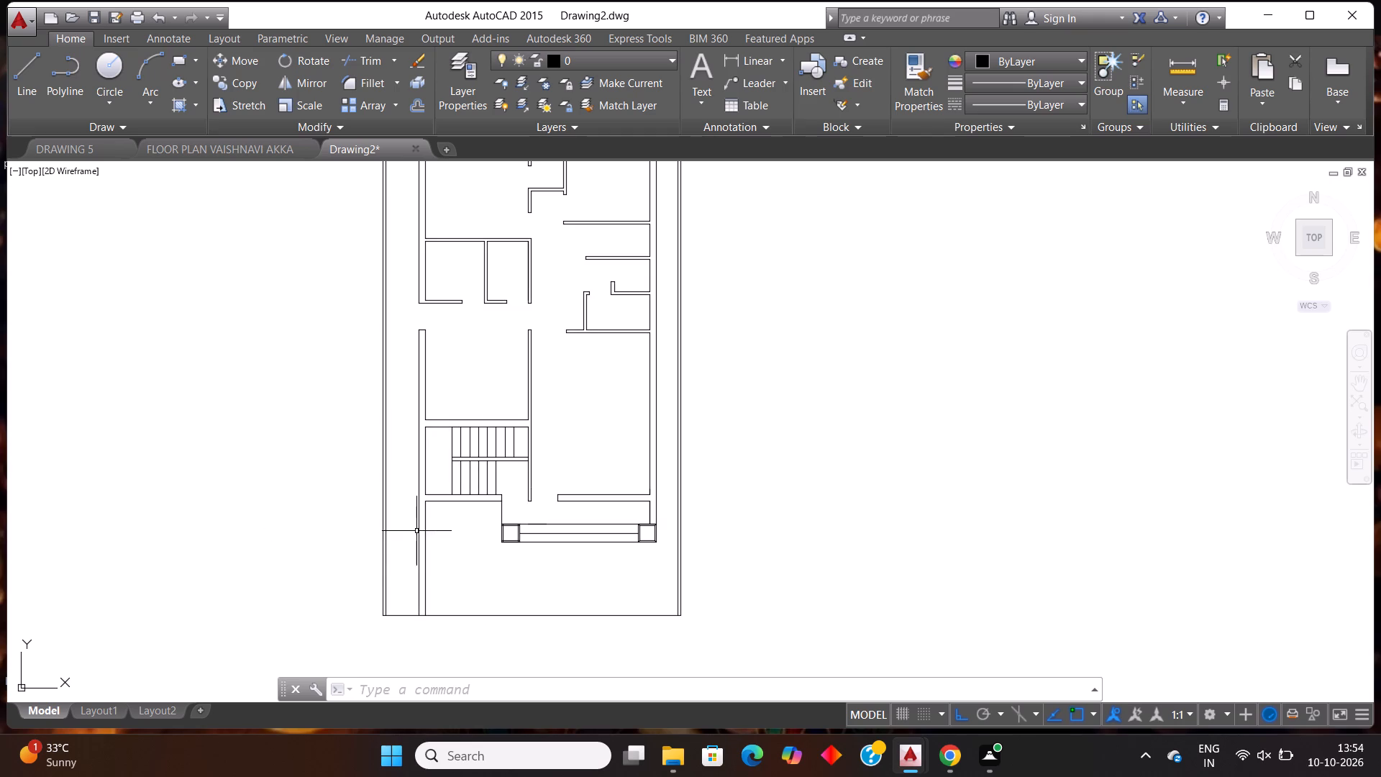
{"action": "scroll", "coordinate": [450, 571], "scroll_direction": "up", "scroll_amount": 1}
{"action": "key", "text": "Escape"}
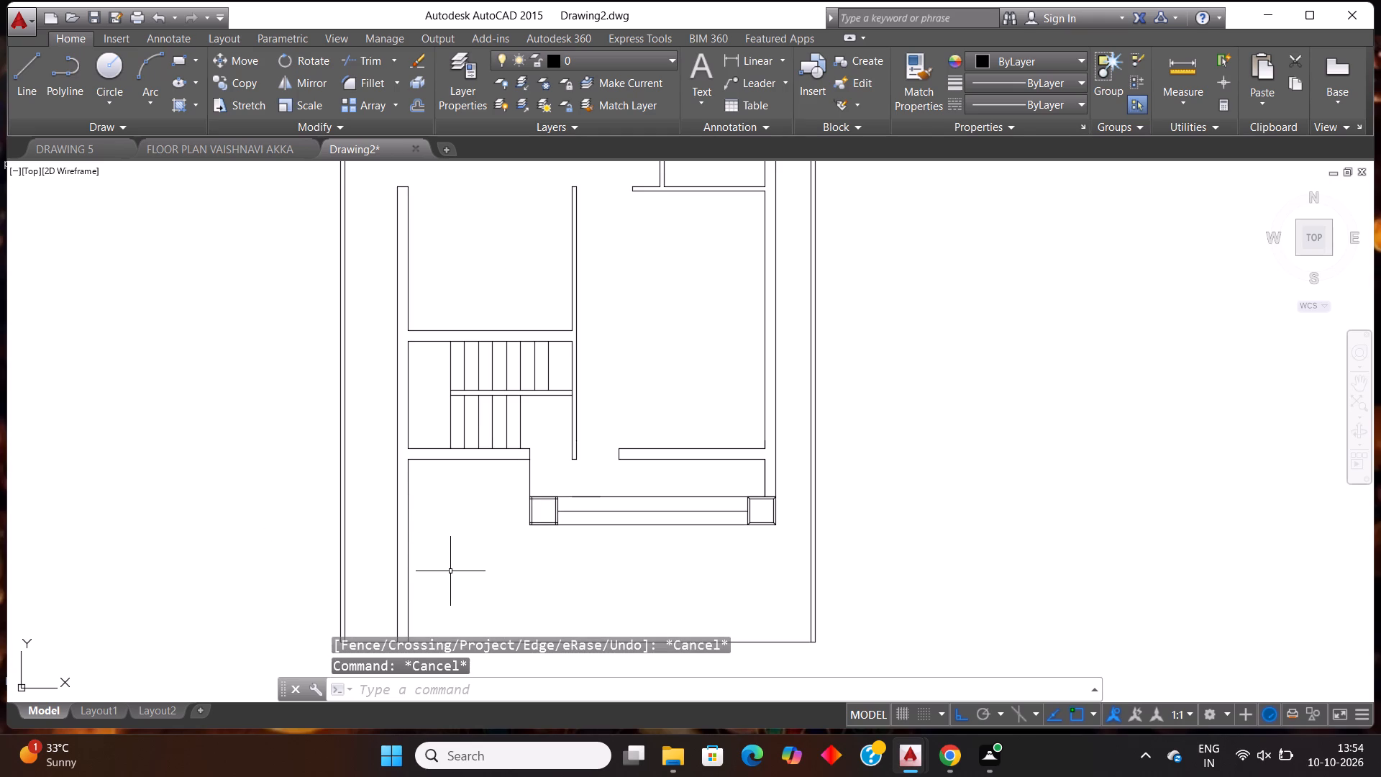
{"action": "type", "text": "ex"}
{"action": "key", "text": "Return"}
{"action": "key", "text": "Return"}
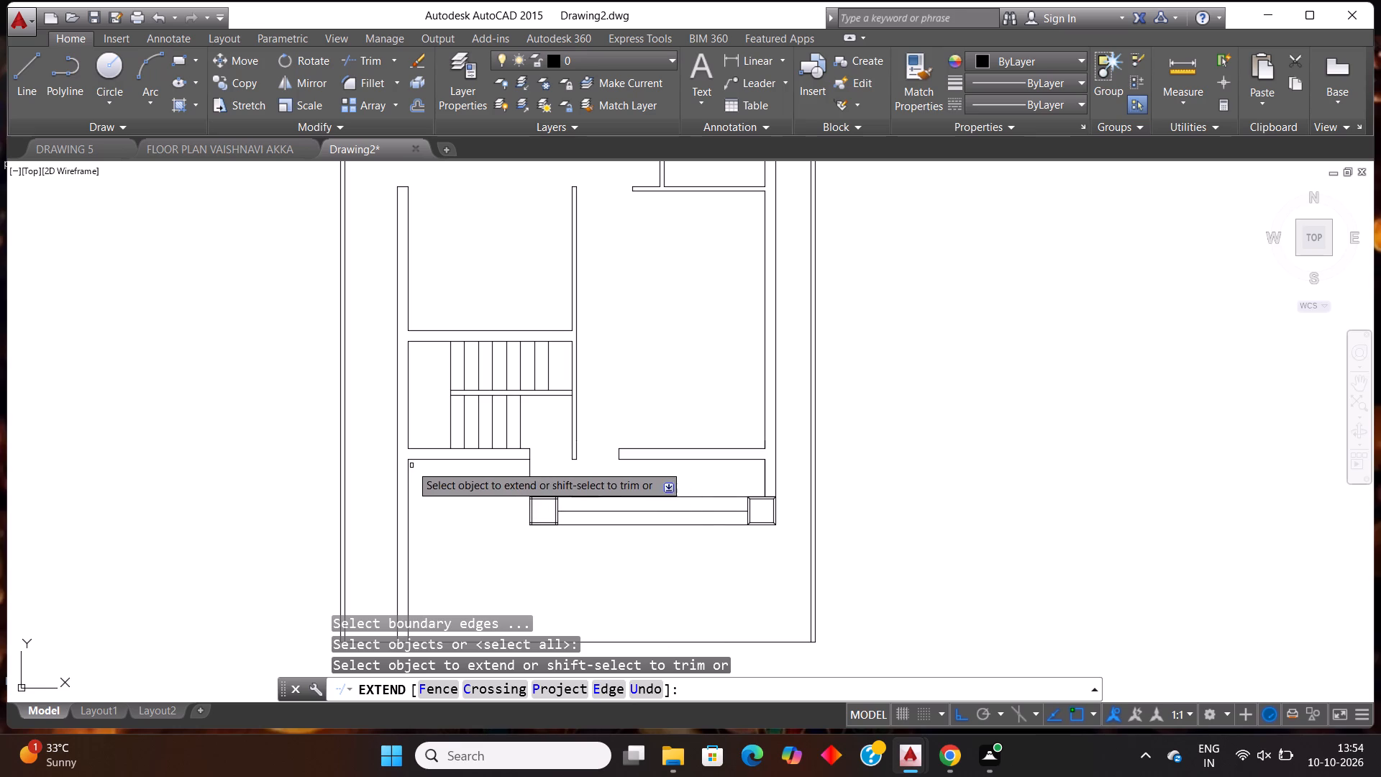
{"action": "left_click", "coordinate": [415, 462]}
{"action": "left_click", "coordinate": [404, 462]}
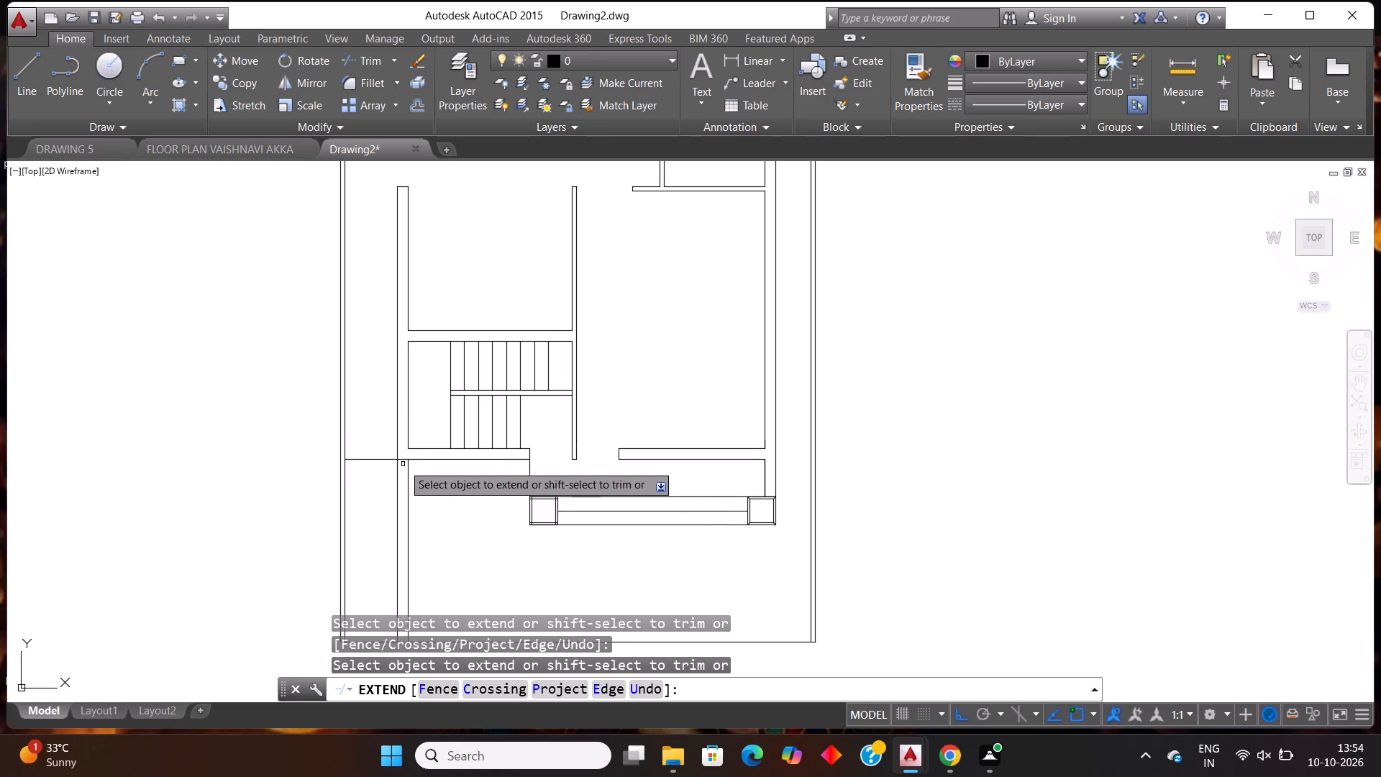
Trim the side wall's outer line below the front wall and the extended line's overhang toward the left boundary, closing the corner.
{"action": "key", "text": "Escape"}
{"action": "type", "text": "tr"}
{"action": "key", "text": "Return"}
{"action": "key", "text": "Return"}
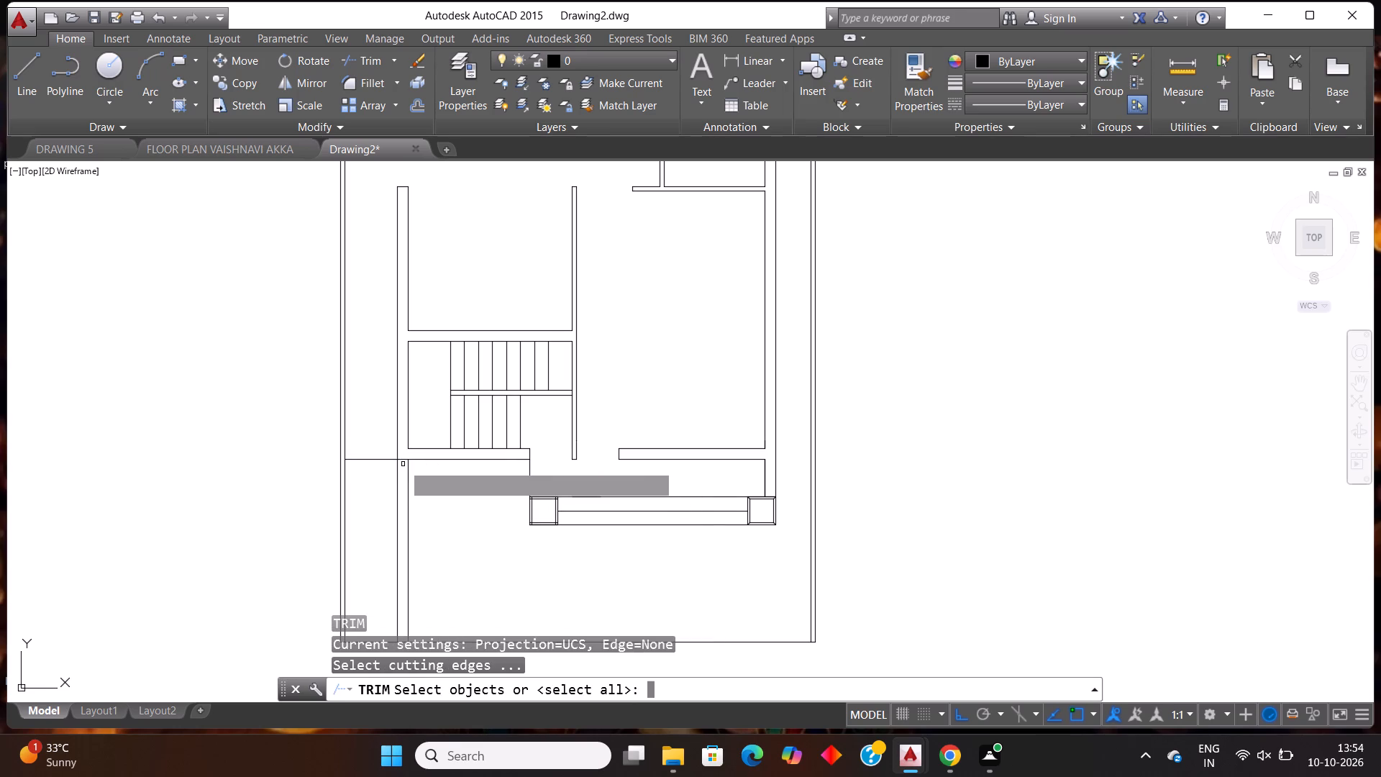
{"action": "scroll", "coordinate": [393, 513], "scroll_direction": "down", "scroll_amount": 2}
{"action": "left_click", "coordinate": [419, 511]}
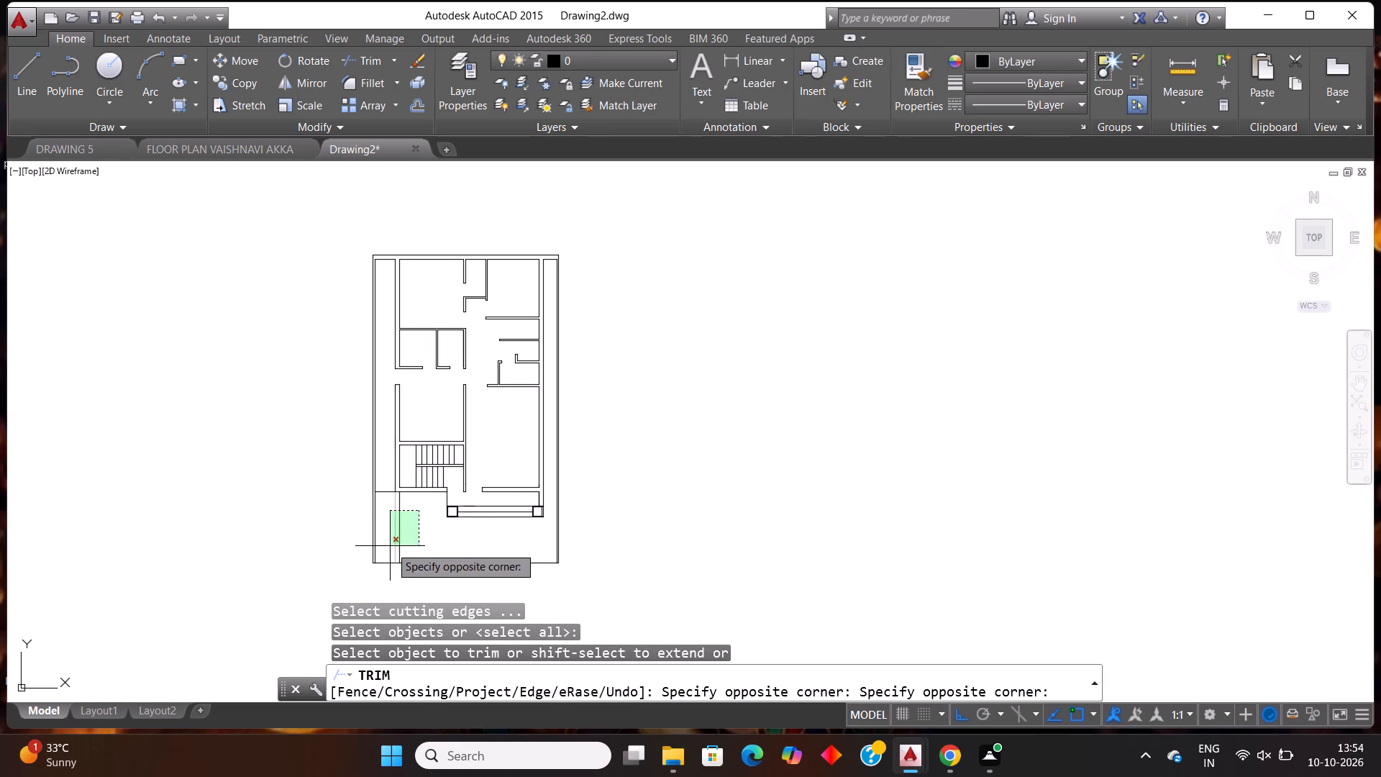
{"action": "left_click", "coordinate": [390, 546]}
{"action": "left_click", "coordinate": [391, 544]}
{"action": "left_click", "coordinate": [410, 533]}
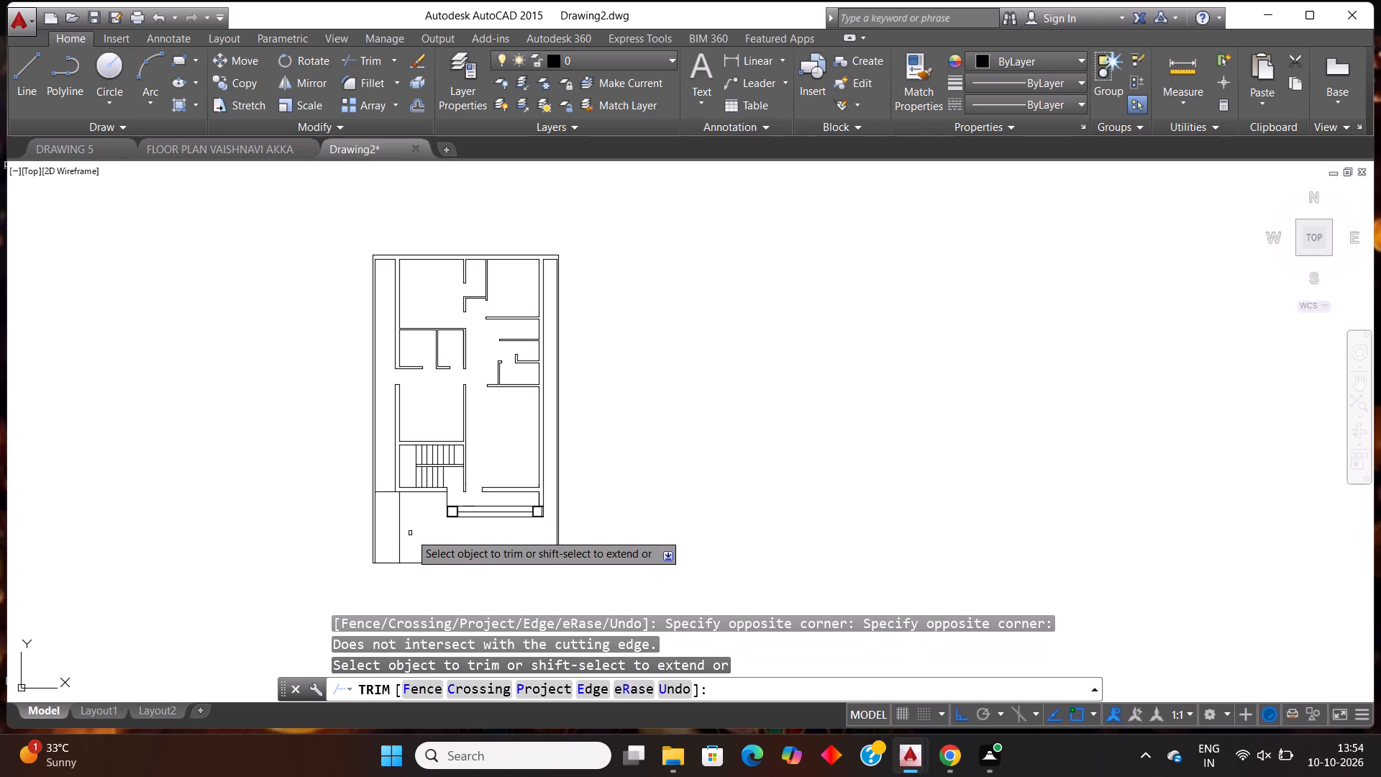
{"action": "left_click", "coordinate": [386, 476]}
{"action": "left_click", "coordinate": [393, 507]}
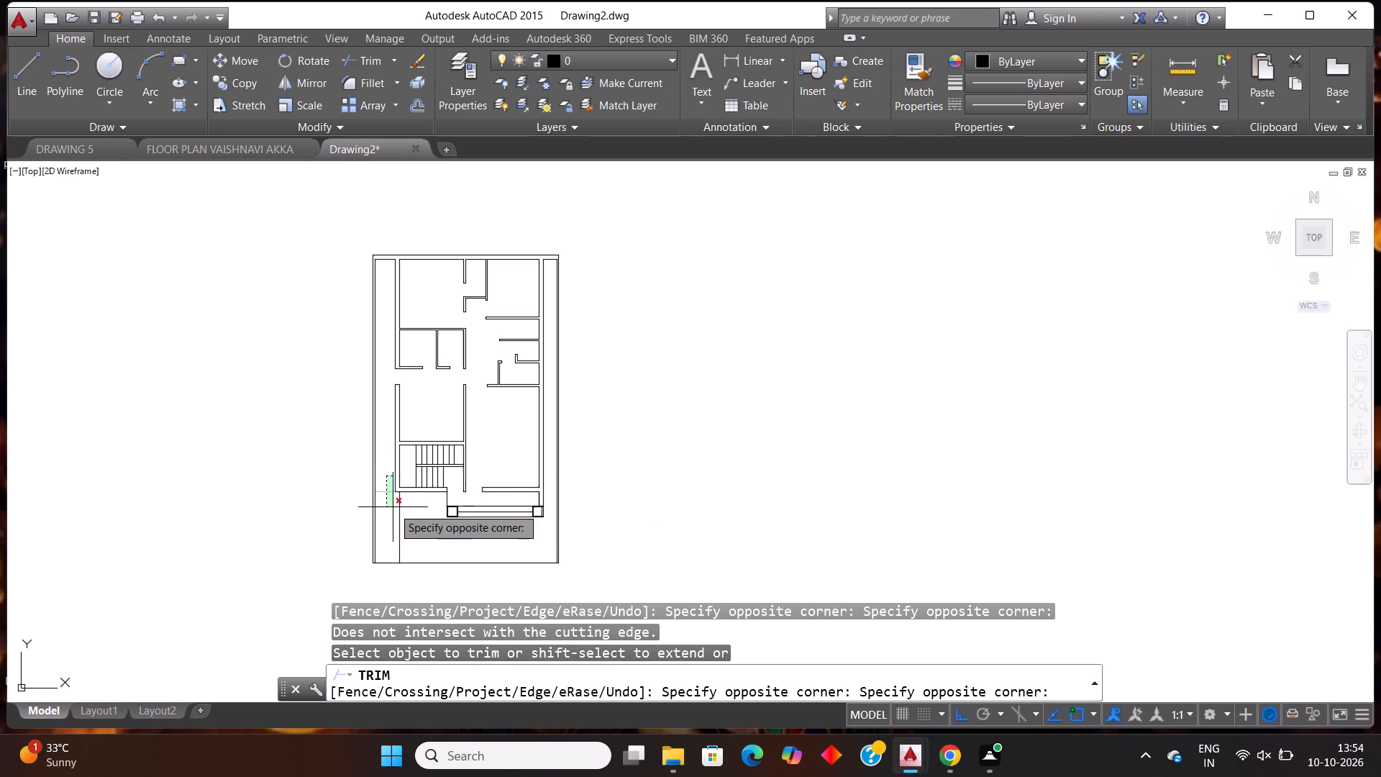
{"action": "key", "text": "Escape"}
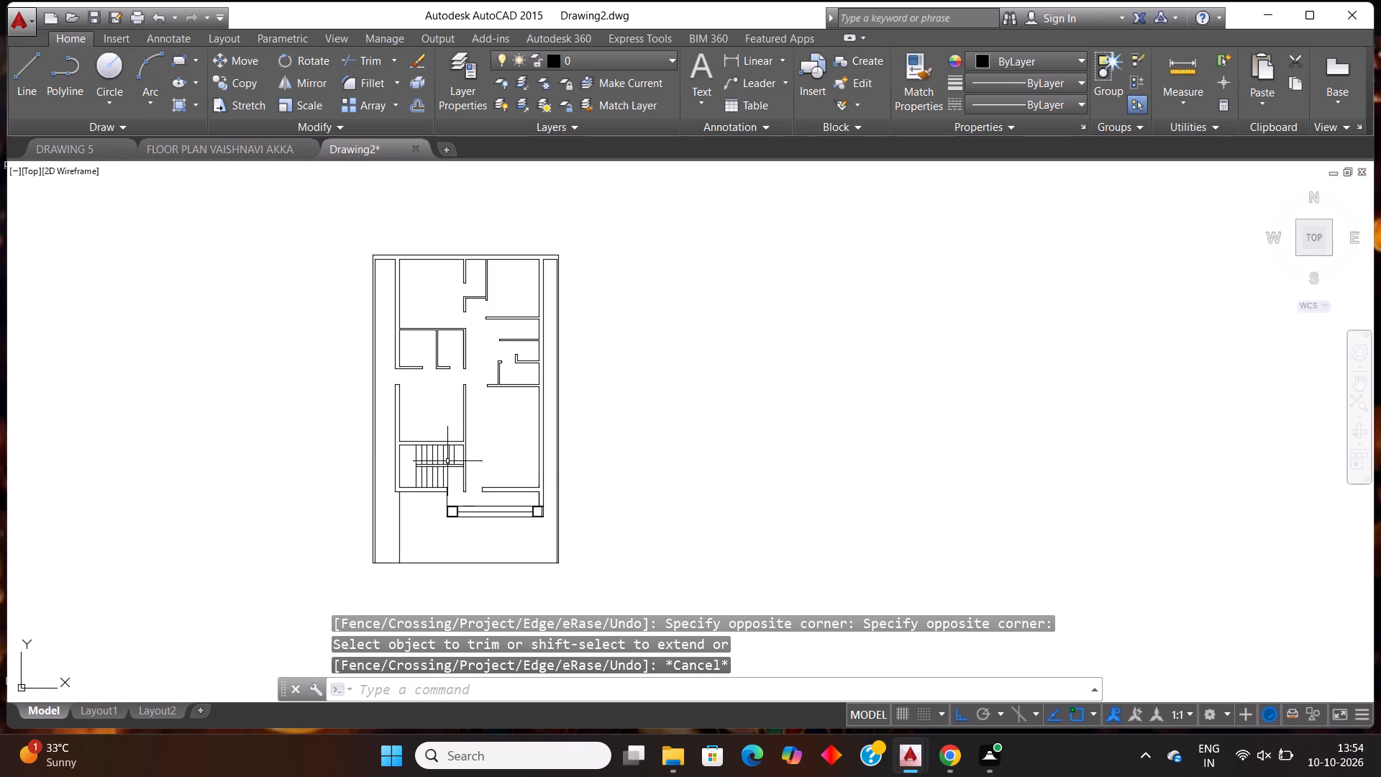
Erase the remaining vertical line between the front wall's left corner and the bottom boundary.
{"action": "left_click", "coordinate": [401, 526]}
{"action": "key", "text": "Delete"}
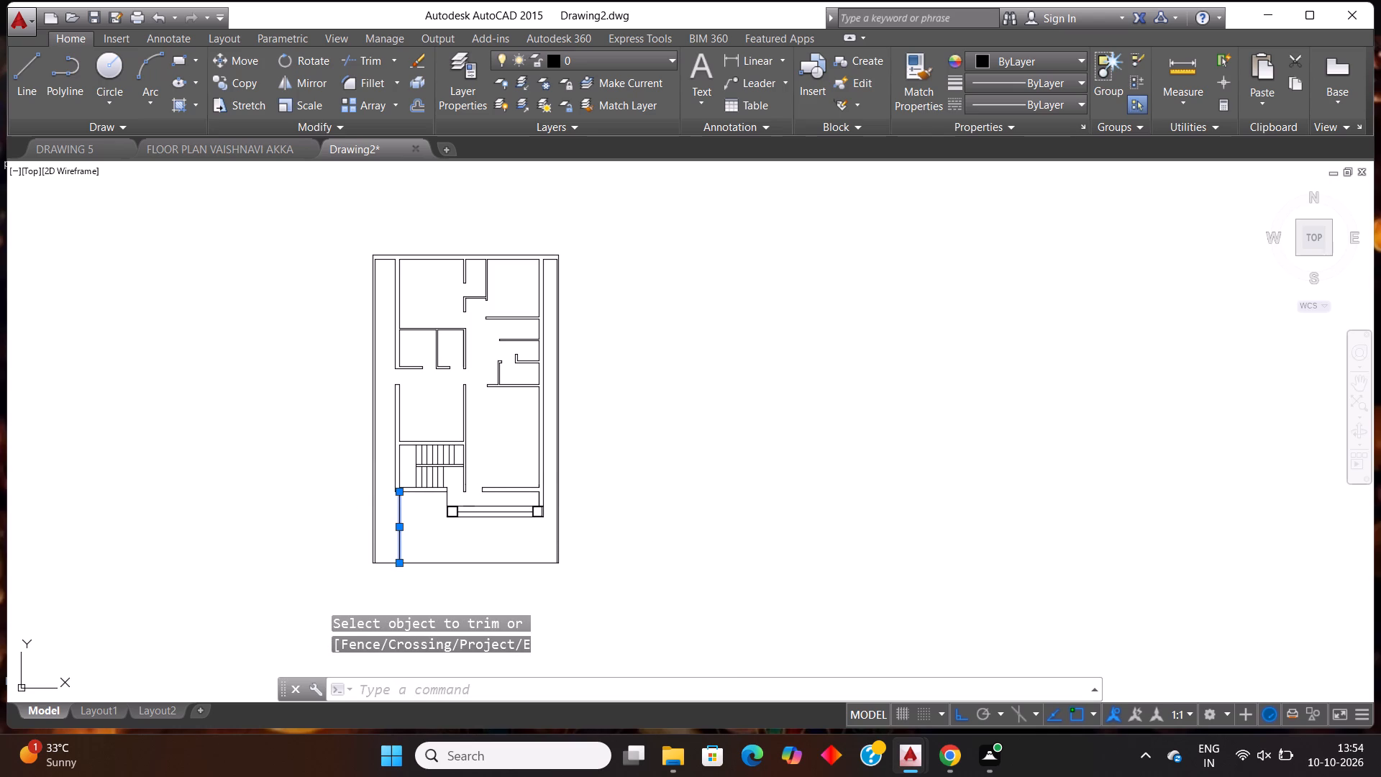
Inspect the cleaned-up floor plan, including the front-left corner, the entrance and the room layout.
{"action": "scroll", "coordinate": [514, 496], "scroll_direction": "down", "scroll_amount": 1}
{"action": "scroll", "coordinate": [591, 487], "scroll_direction": "up", "scroll_amount": 1}
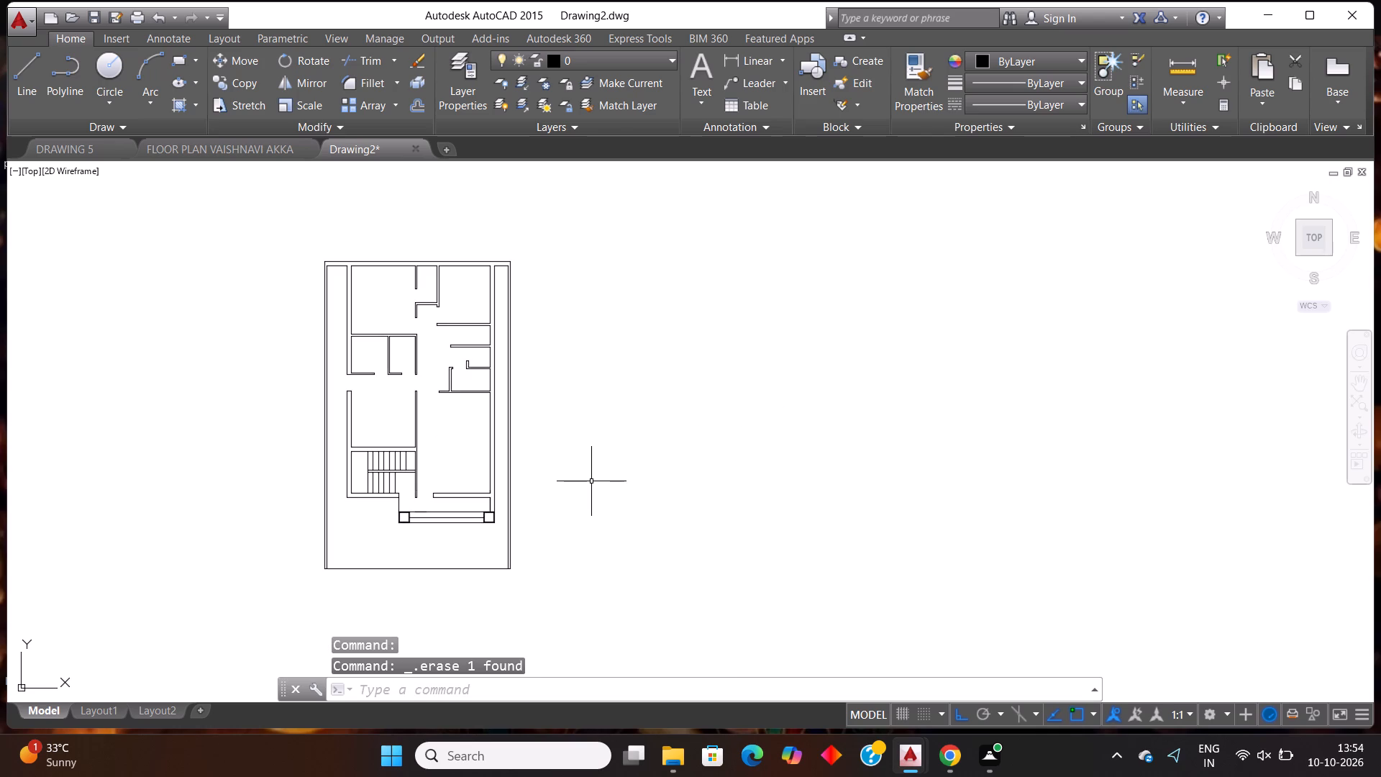
{"action": "scroll", "coordinate": [603, 422], "scroll_direction": "up", "scroll_amount": 2}
{"action": "scroll", "coordinate": [603, 422], "scroll_direction": "down", "scroll_amount": 2}
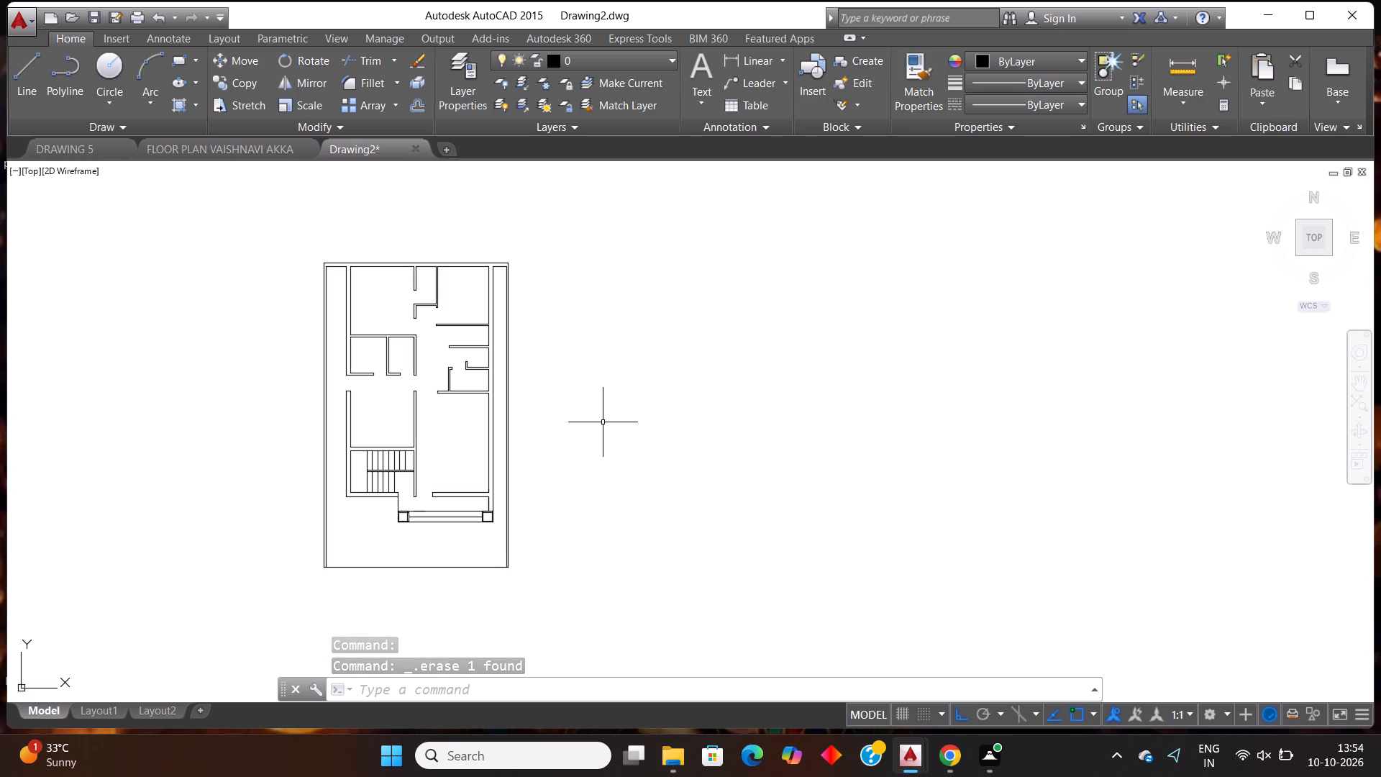
{"action": "scroll", "coordinate": [437, 485], "scroll_direction": "up", "scroll_amount": 1}
{"action": "scroll", "coordinate": [441, 483], "scroll_direction": "down", "scroll_amount": 1}
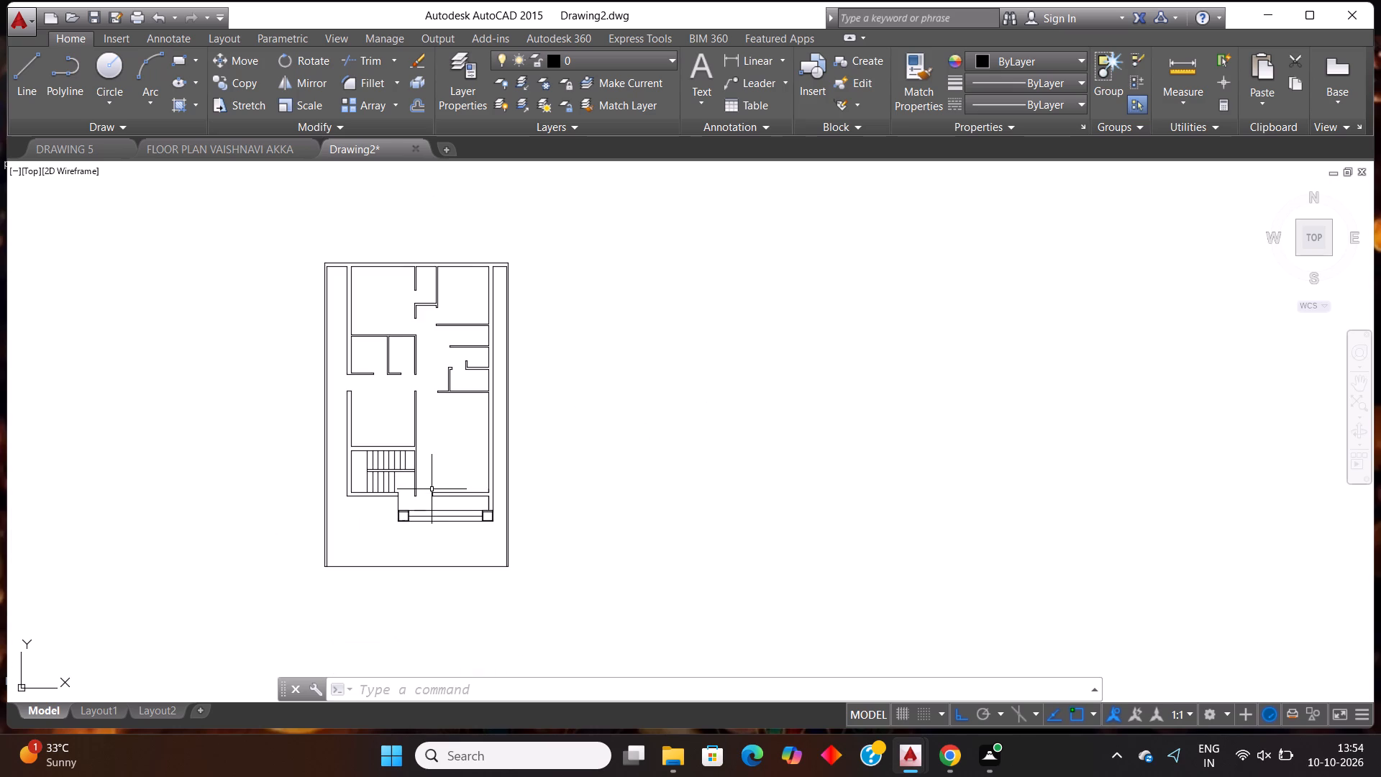
{"action": "scroll", "coordinate": [427, 489], "scroll_direction": "up", "scroll_amount": 1}
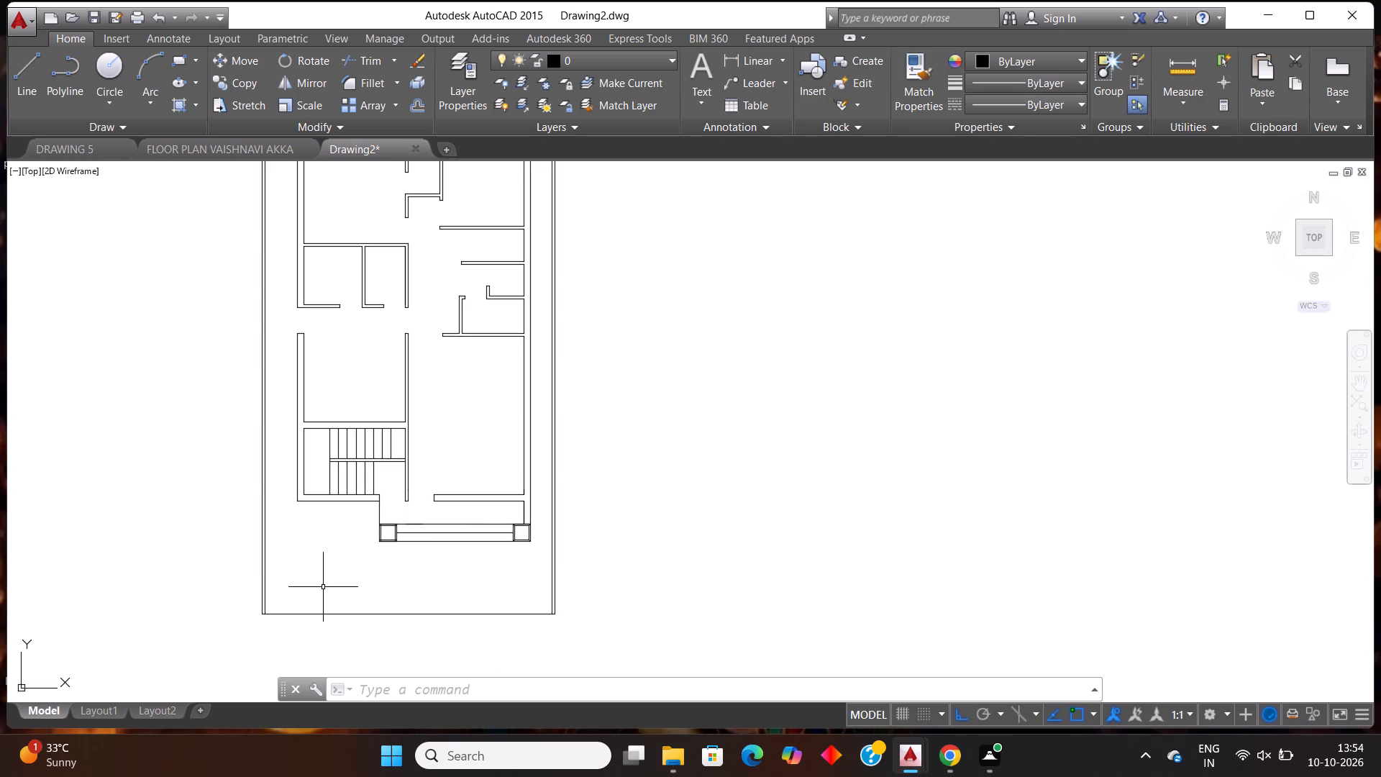
{"action": "scroll", "coordinate": [319, 500], "scroll_direction": "down", "scroll_amount": 1}
{"action": "scroll", "coordinate": [233, 453], "scroll_direction": "up", "scroll_amount": 1}
{"action": "scroll", "coordinate": [224, 455], "scroll_direction": "down", "scroll_amount": 1}
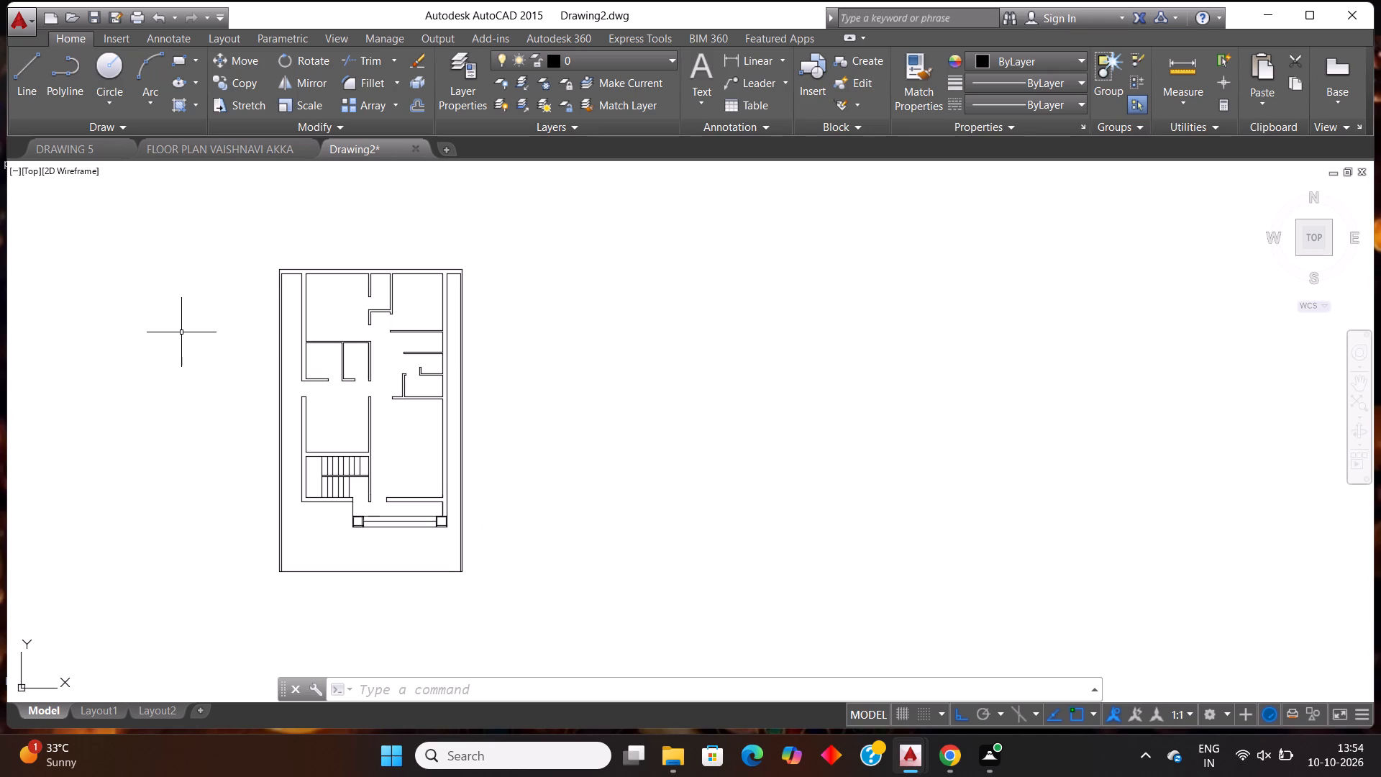
{"action": "scroll", "coordinate": [183, 319], "scroll_direction": "up", "scroll_amount": 1}
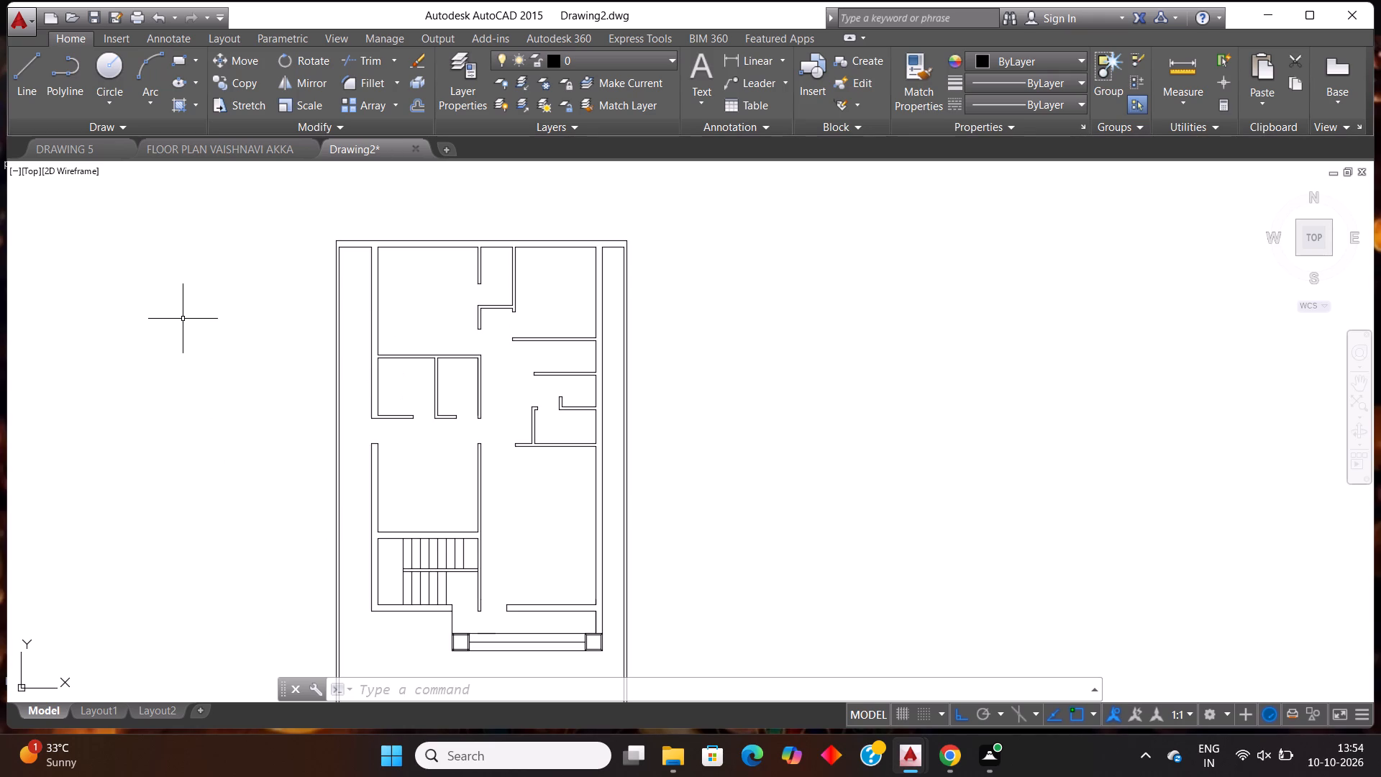
{"action": "key", "text": "Escape"}
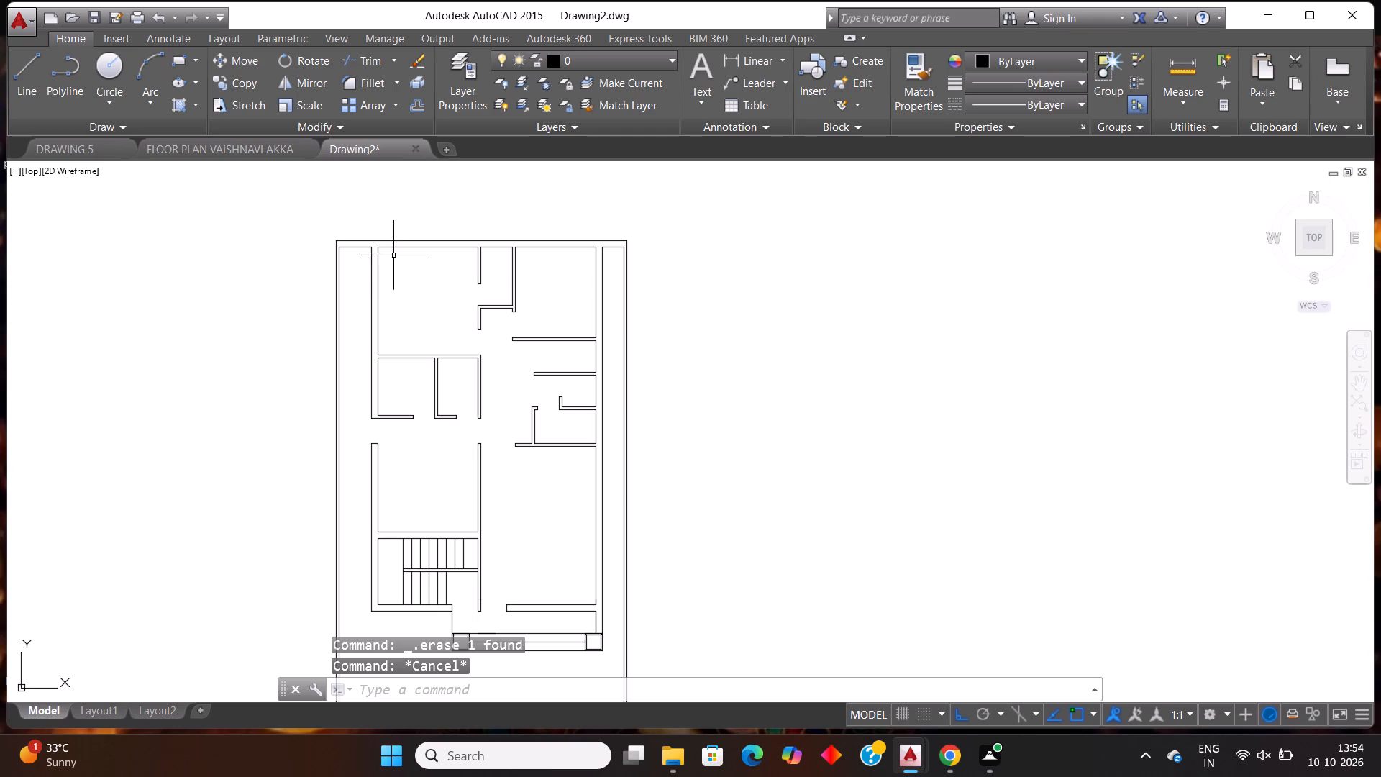
Open the quick calculator, collapse the number pad and expand its units conversion section.
{"action": "type", "text": "cal"}
{"action": "left_click", "coordinate": [283, 314]}
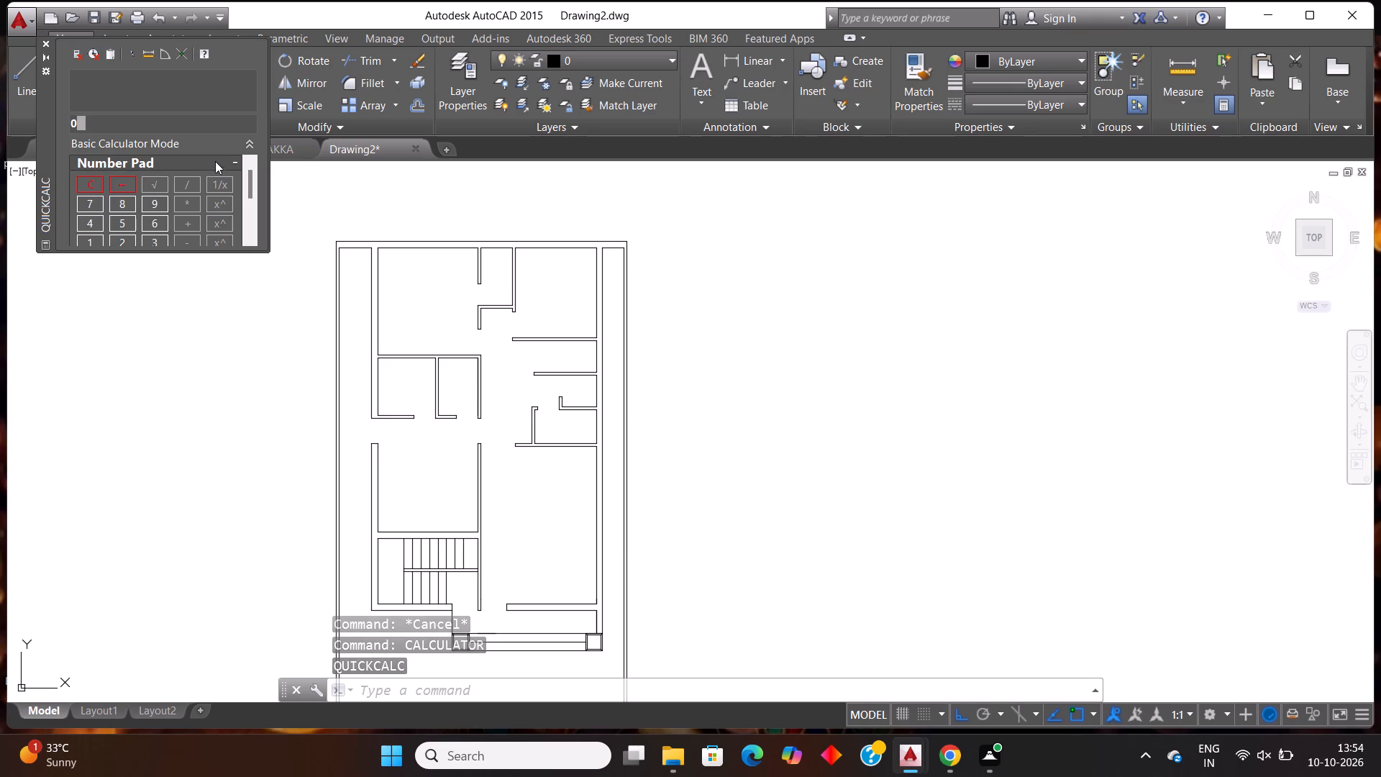
{"action": "left_click", "coordinate": [224, 145]}
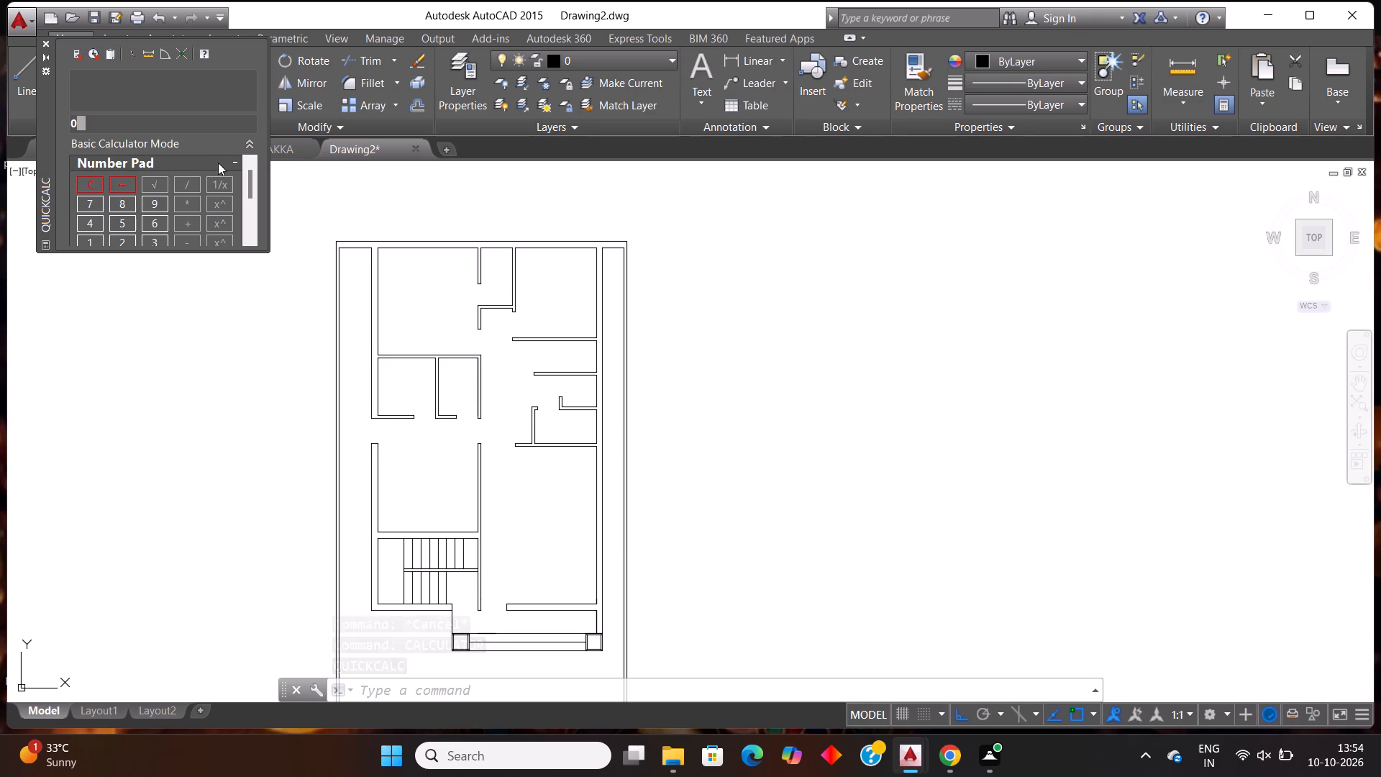
{"action": "left_click", "coordinate": [218, 163]}
{"action": "left_click", "coordinate": [232, 163]}
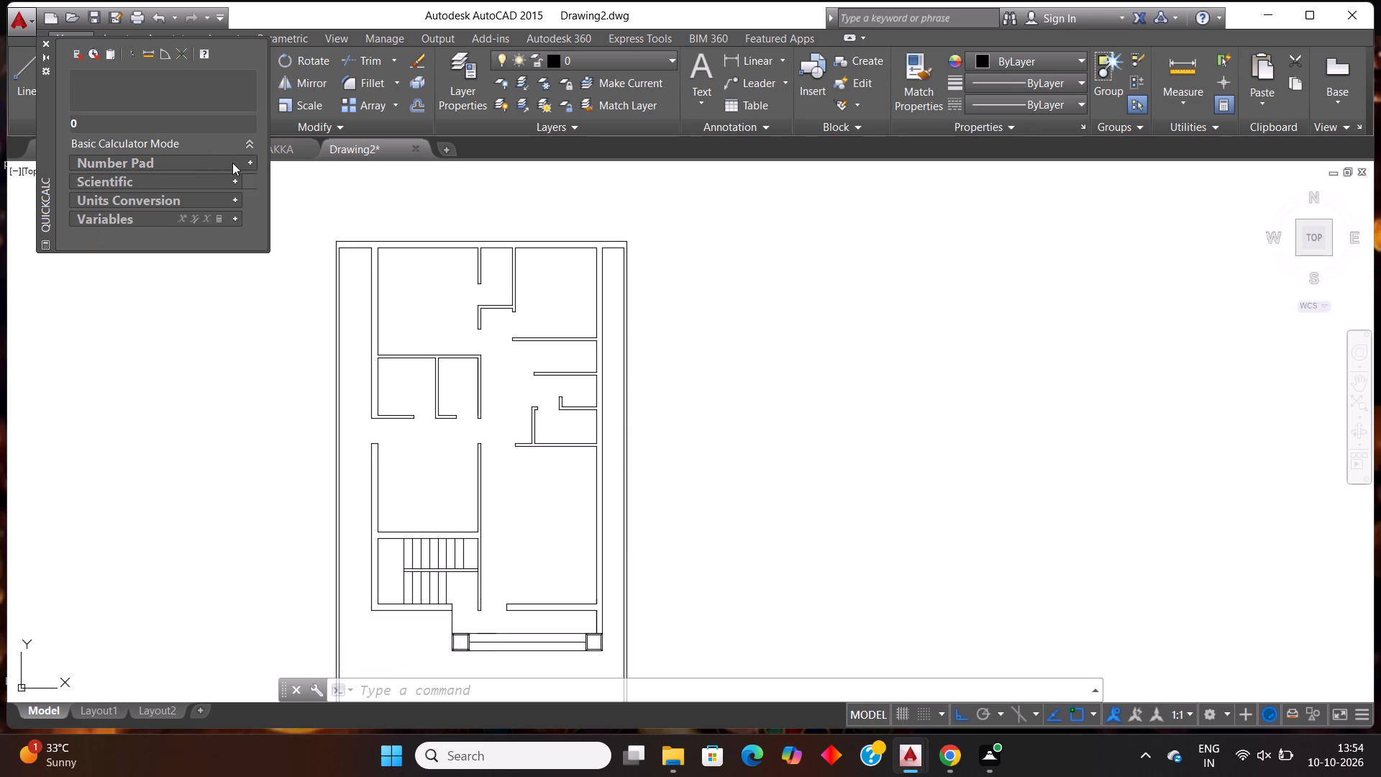
{"action": "left_click", "coordinate": [193, 203]}
{"action": "left_click", "coordinate": [248, 201]}
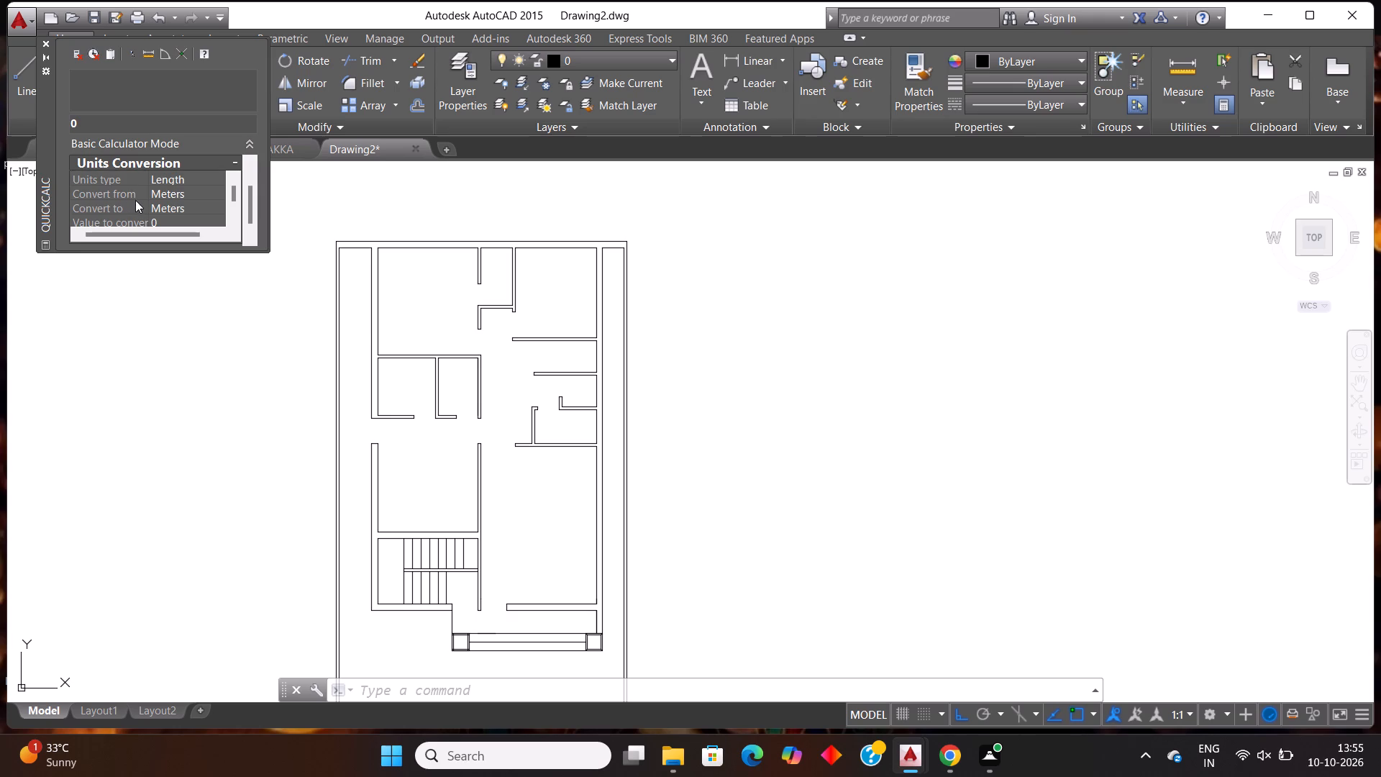
Set the calculator's length conversion from millimeters to feet.
{"action": "scroll", "coordinate": [136, 201], "scroll_direction": "down", "scroll_amount": 1}
{"action": "scroll", "coordinate": [137, 201], "scroll_direction": "up", "scroll_amount": 5}
{"action": "left_click", "coordinate": [211, 196]}
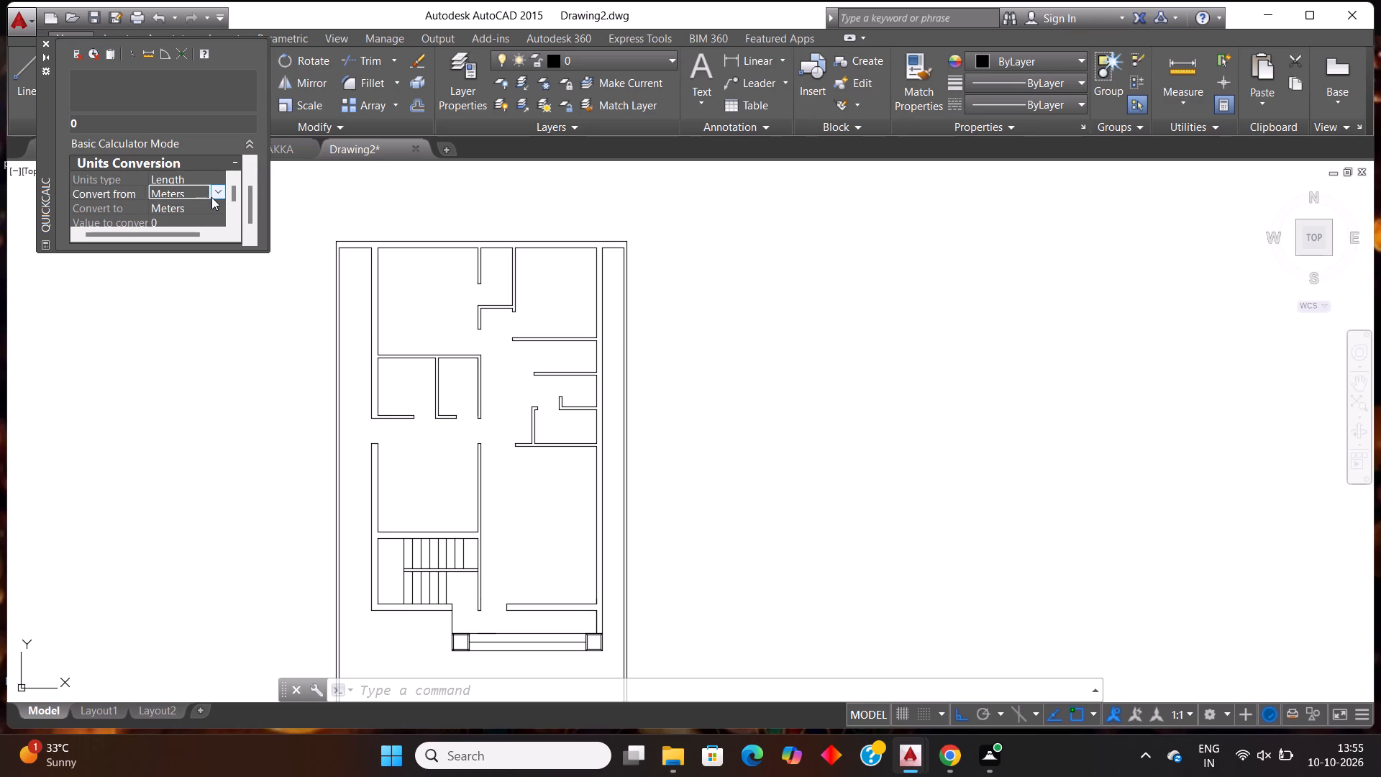
{"action": "left_click", "coordinate": [213, 196]}
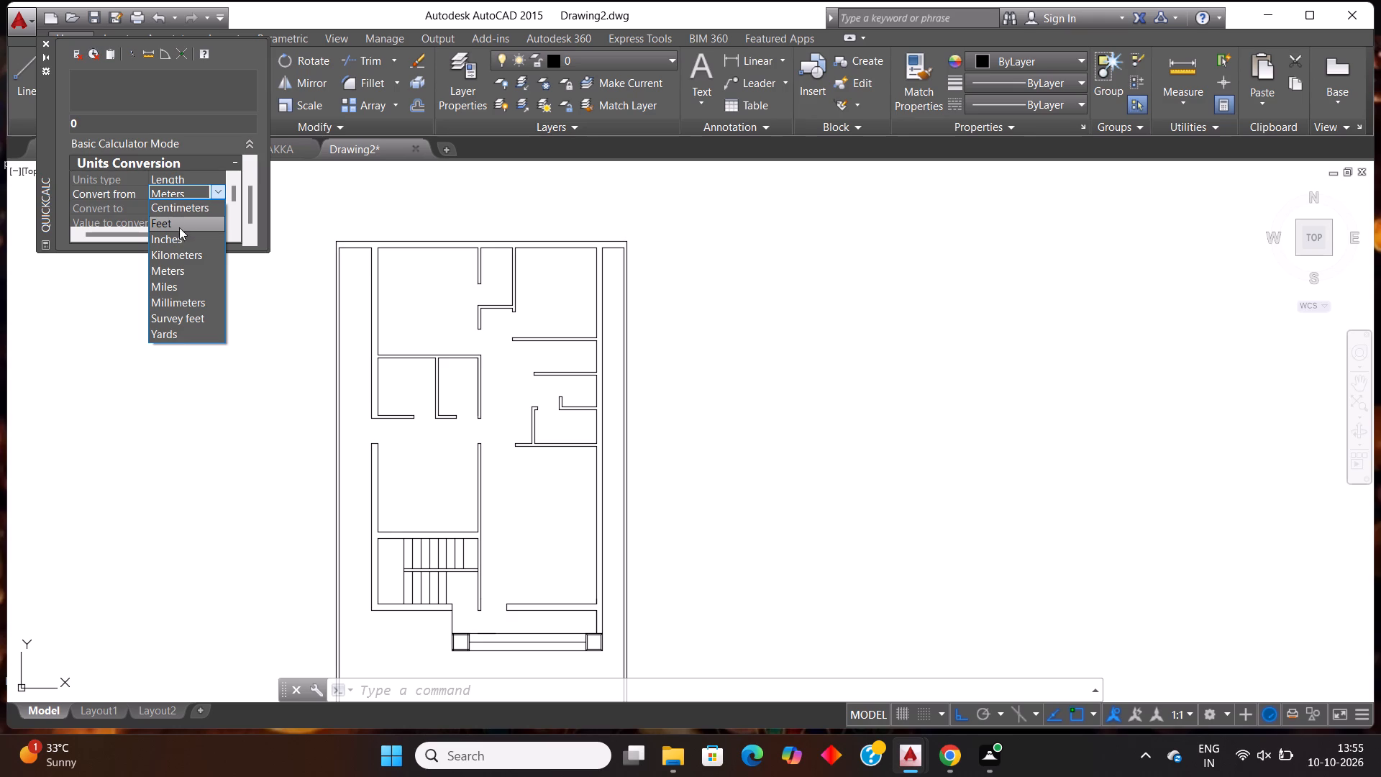
{"action": "left_click", "coordinate": [170, 307]}
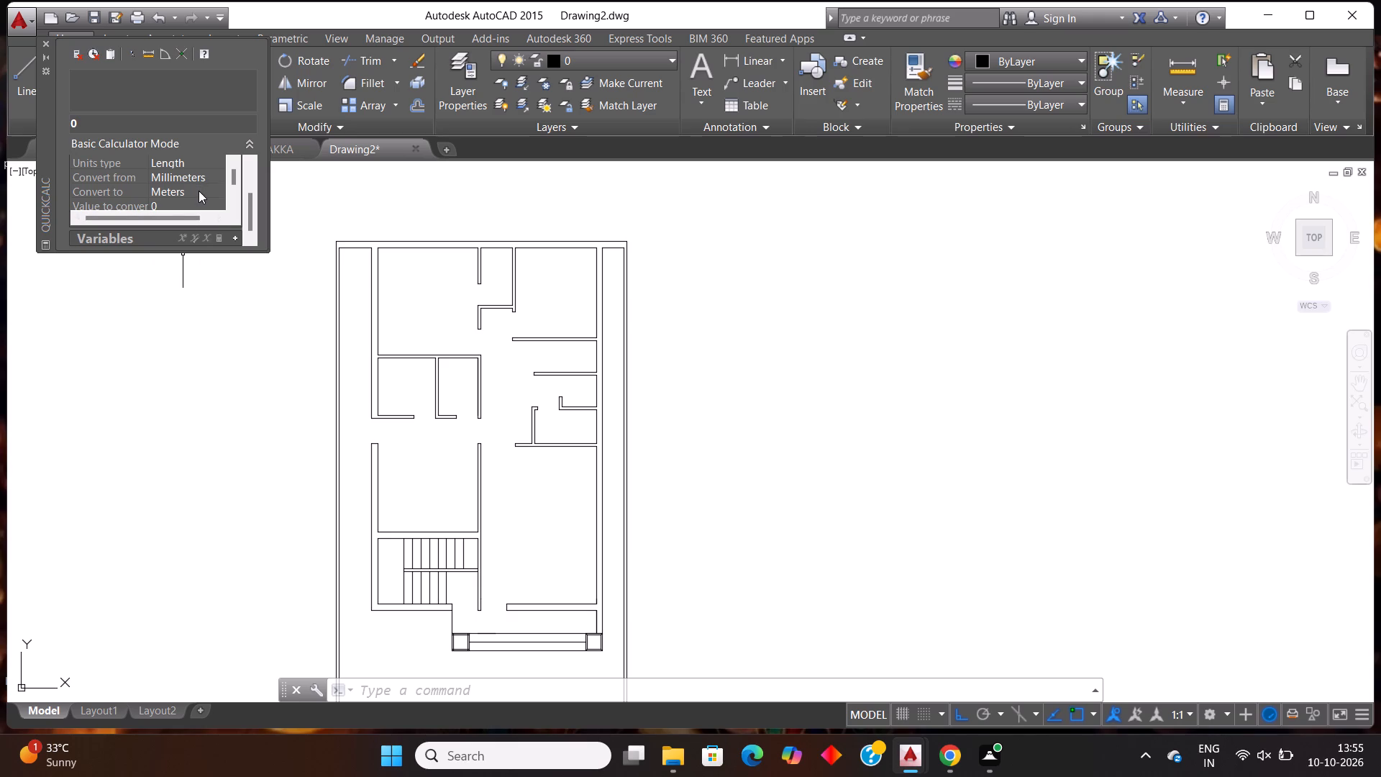
{"action": "left_click", "coordinate": [204, 195]}
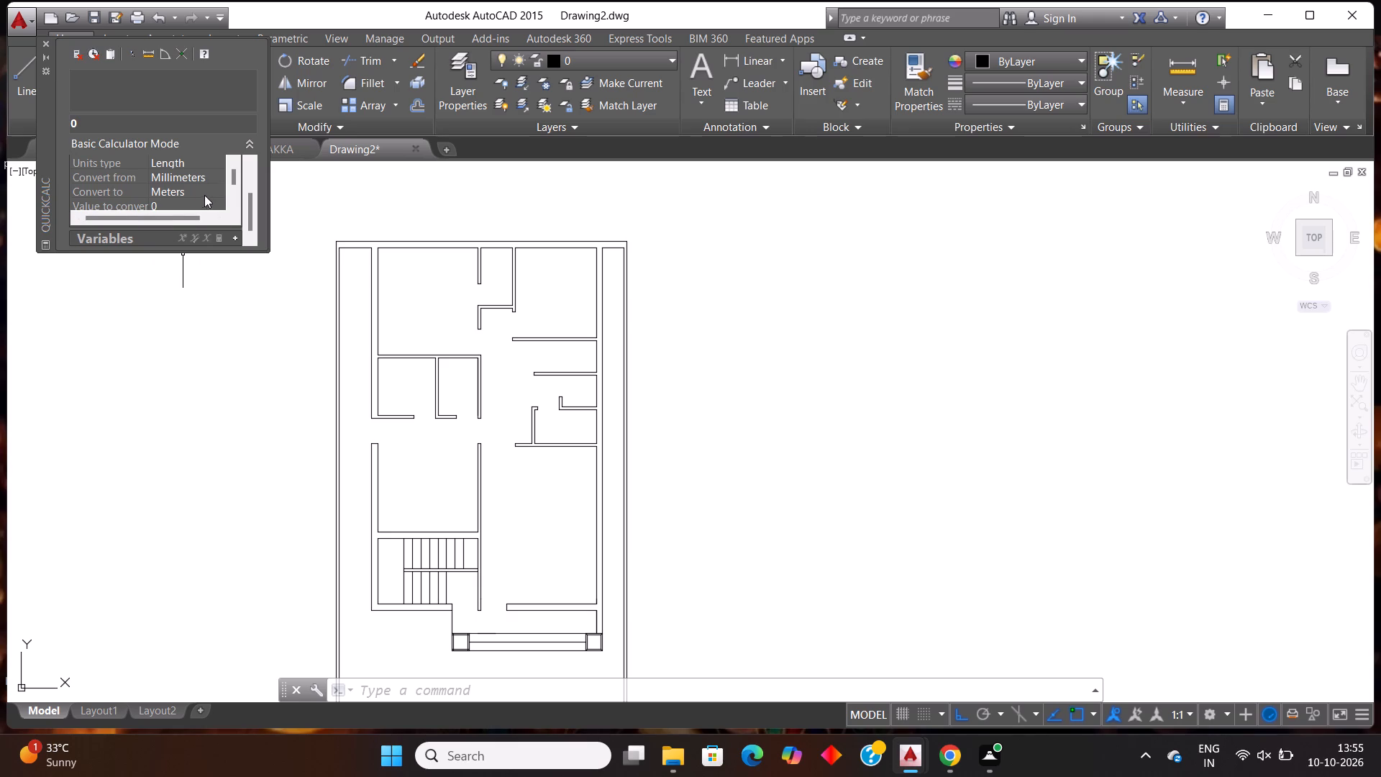
{"action": "left_click", "coordinate": [214, 195]}
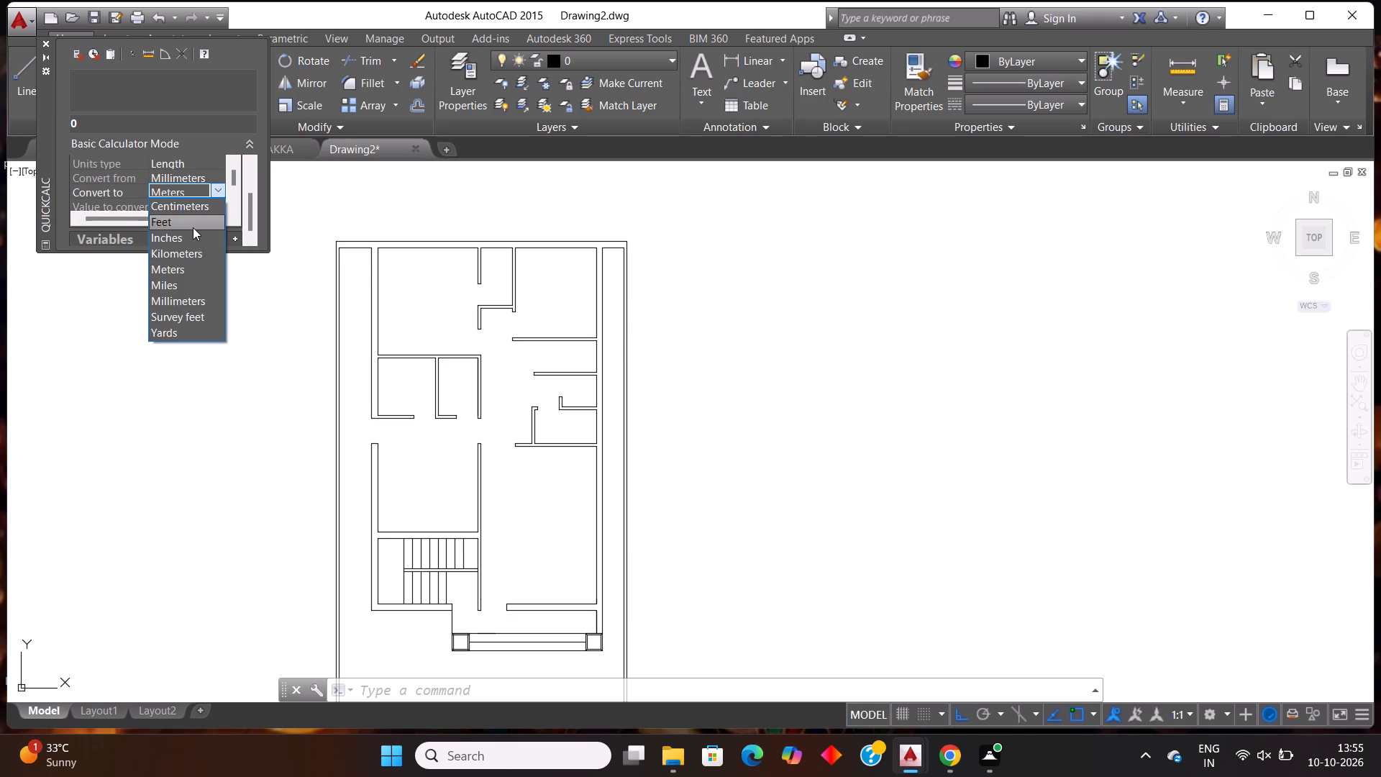
{"action": "left_click", "coordinate": [193, 227]}
Convert the value 230 from millimeters to feet in the calculator.
{"action": "scroll", "coordinate": [155, 185], "scroll_direction": "down", "scroll_amount": 1}
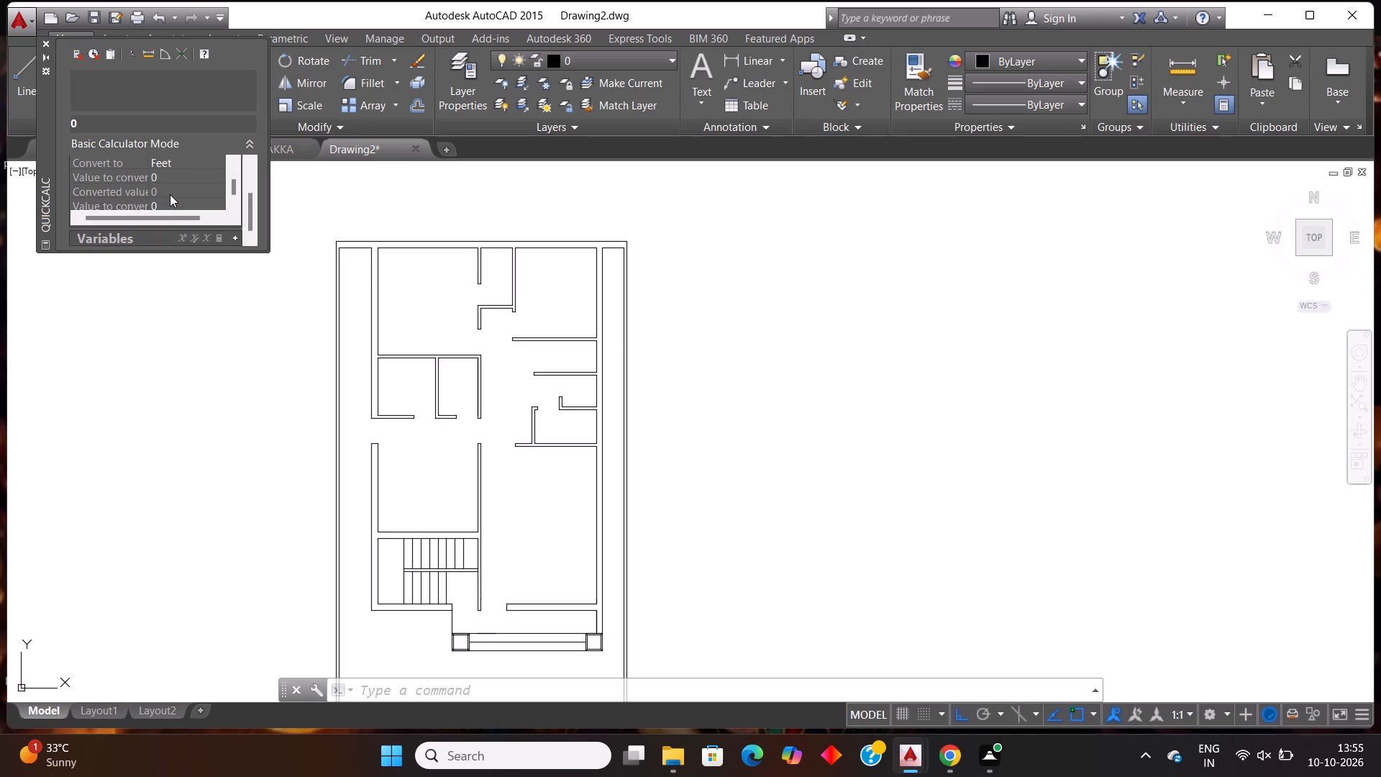
{"action": "left_click", "coordinate": [176, 176]}
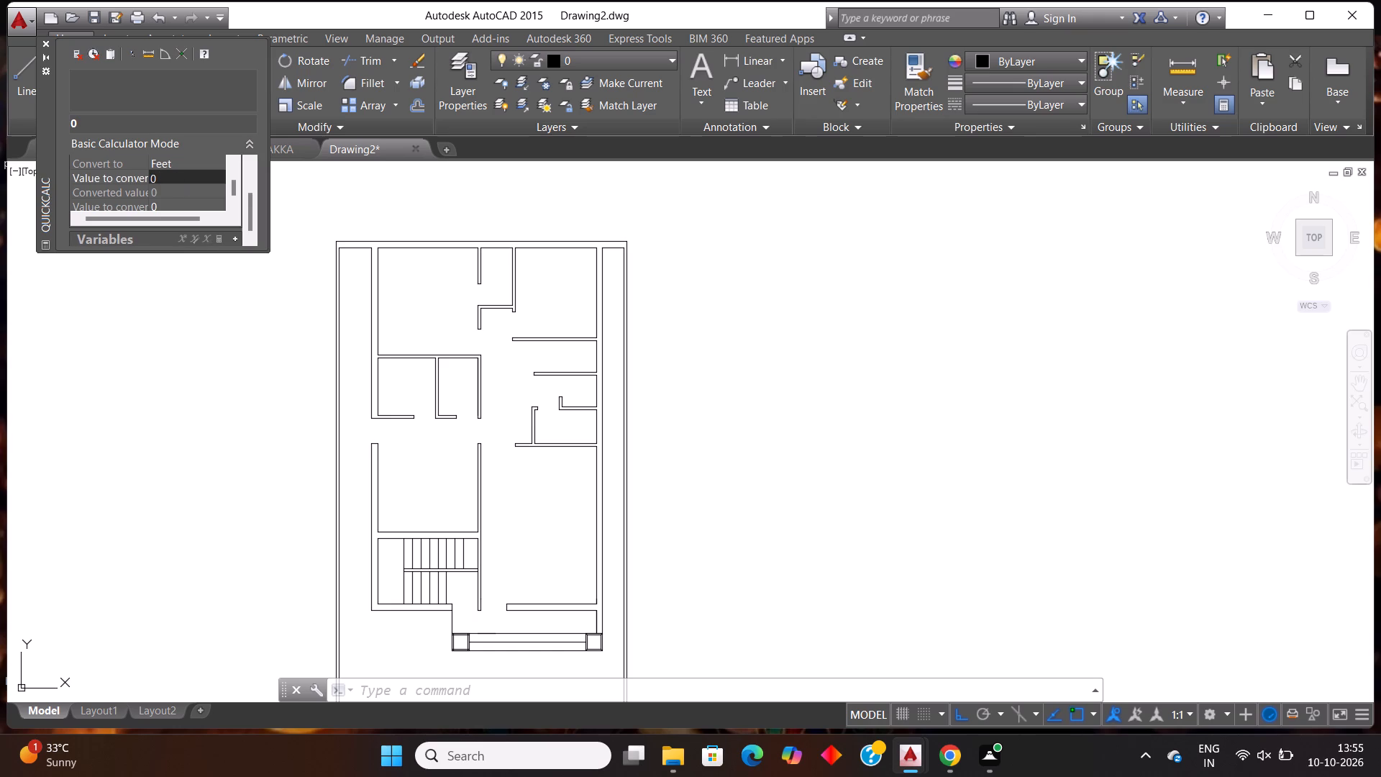
{"action": "type", "text": "230"}
{"action": "key", "text": "BackSpace"}
{"action": "key", "text": "BackSpace"}
{"action": "key", "text": "BackSpace"}
{"action": "key", "text": "BackSpace"}
{"action": "type", "text": "230"}
{"action": "key", "text": "Return"}
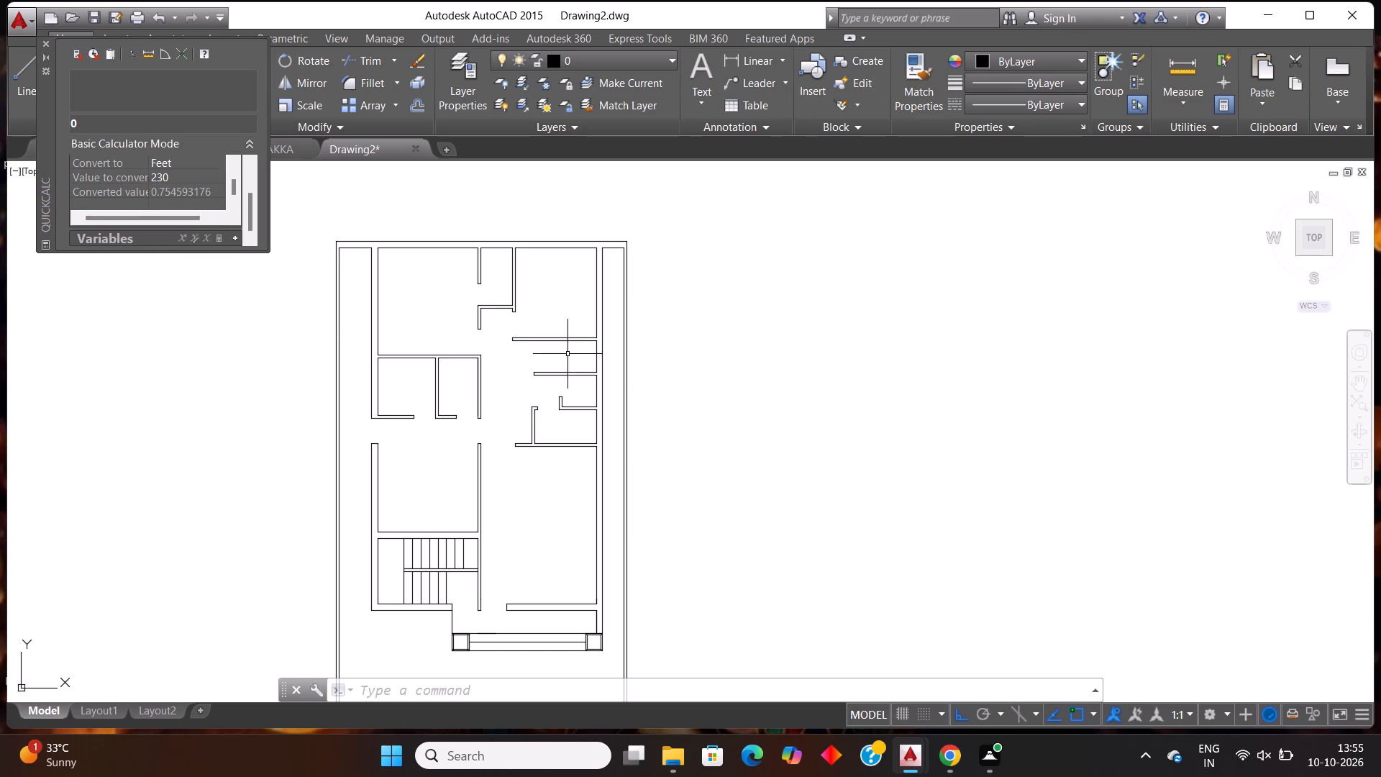
Draw a closed square with 0.754' sides using the Line command, in the empty space east of the floor plan.
{"action": "scroll", "coordinate": [576, 392], "scroll_direction": "down", "scroll_amount": 1}
{"action": "key", "text": "Escape"}
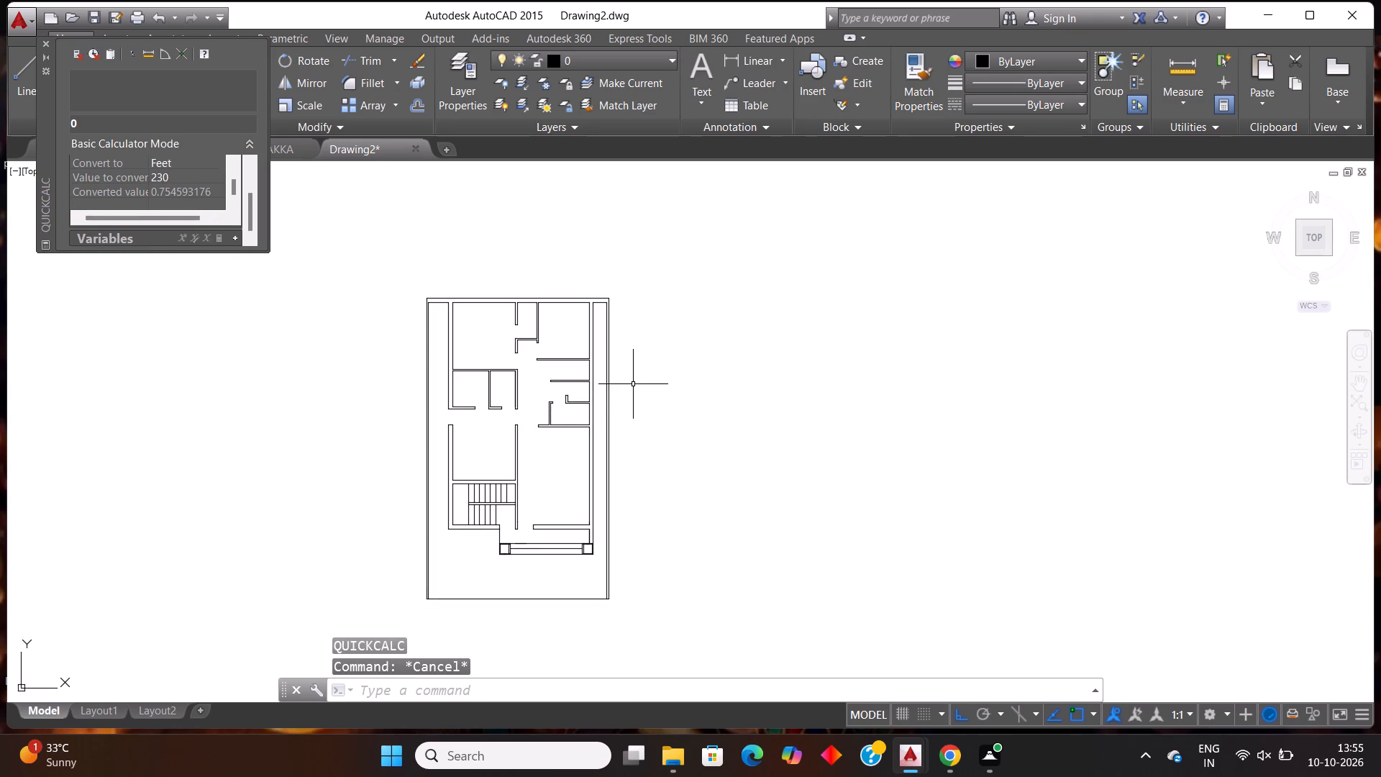
{"action": "key", "text": "l"}
{"action": "key", "text": "Return"}
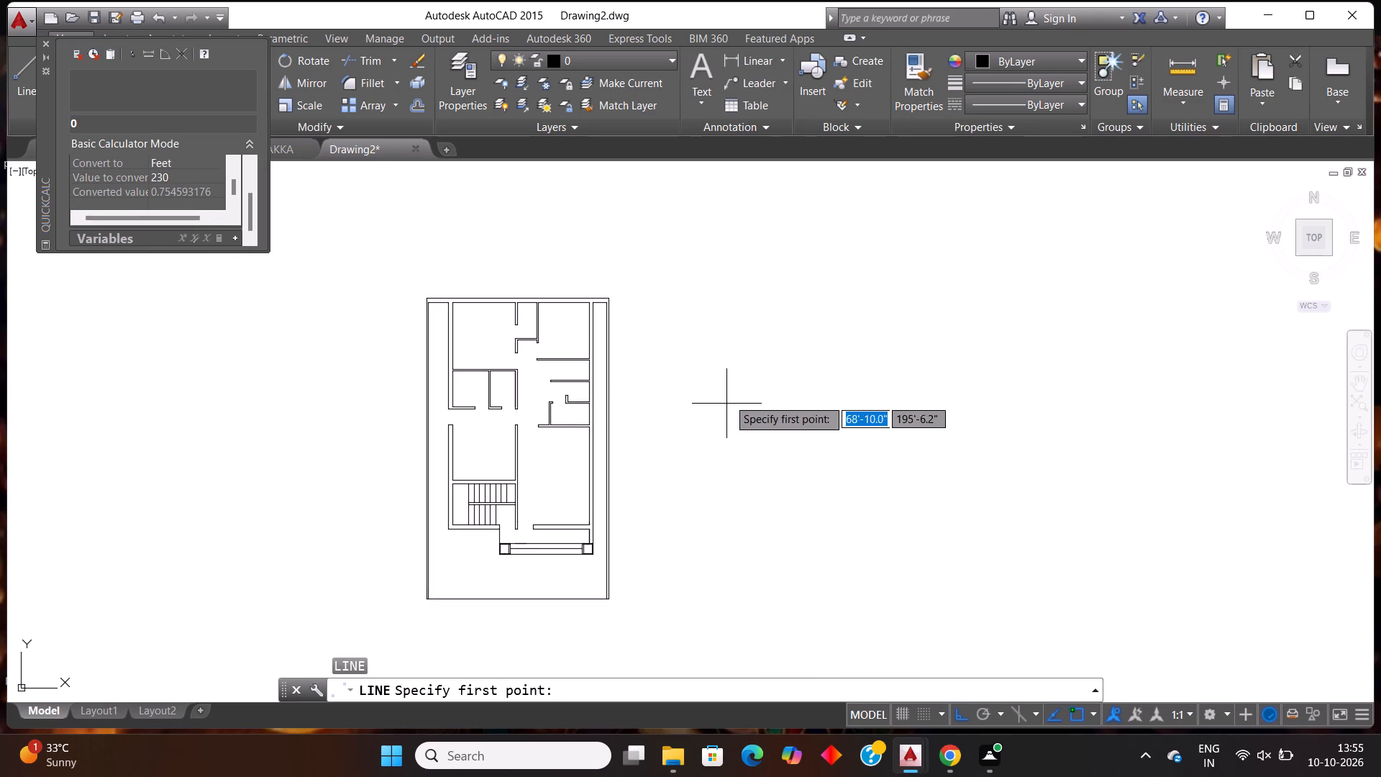
{"action": "left_click", "coordinate": [731, 384]}
{"action": "type", "text": "0.754"}
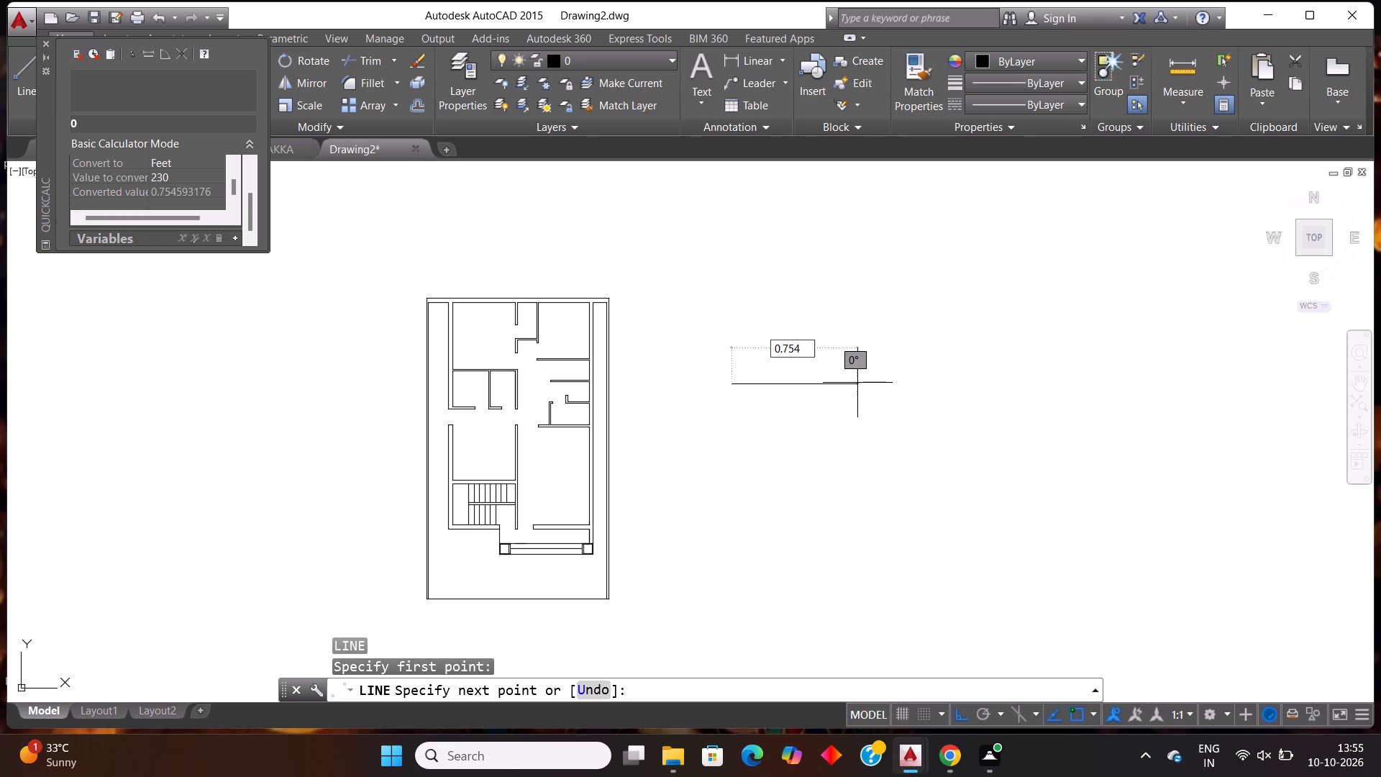
{"action": "key", "text": "apostrophe"}
{"action": "key", "text": "Return"}
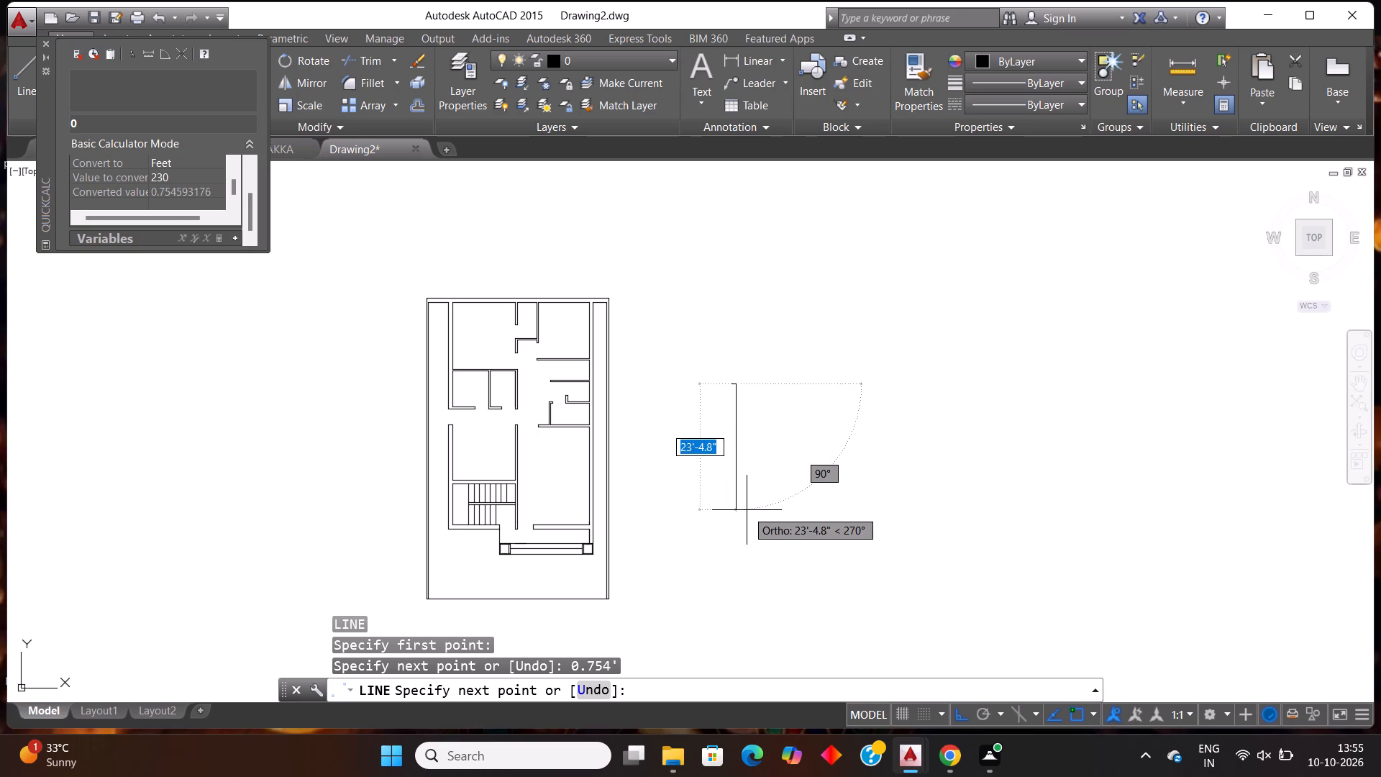
{"action": "scroll", "coordinate": [738, 407], "scroll_direction": "up", "scroll_amount": 4}
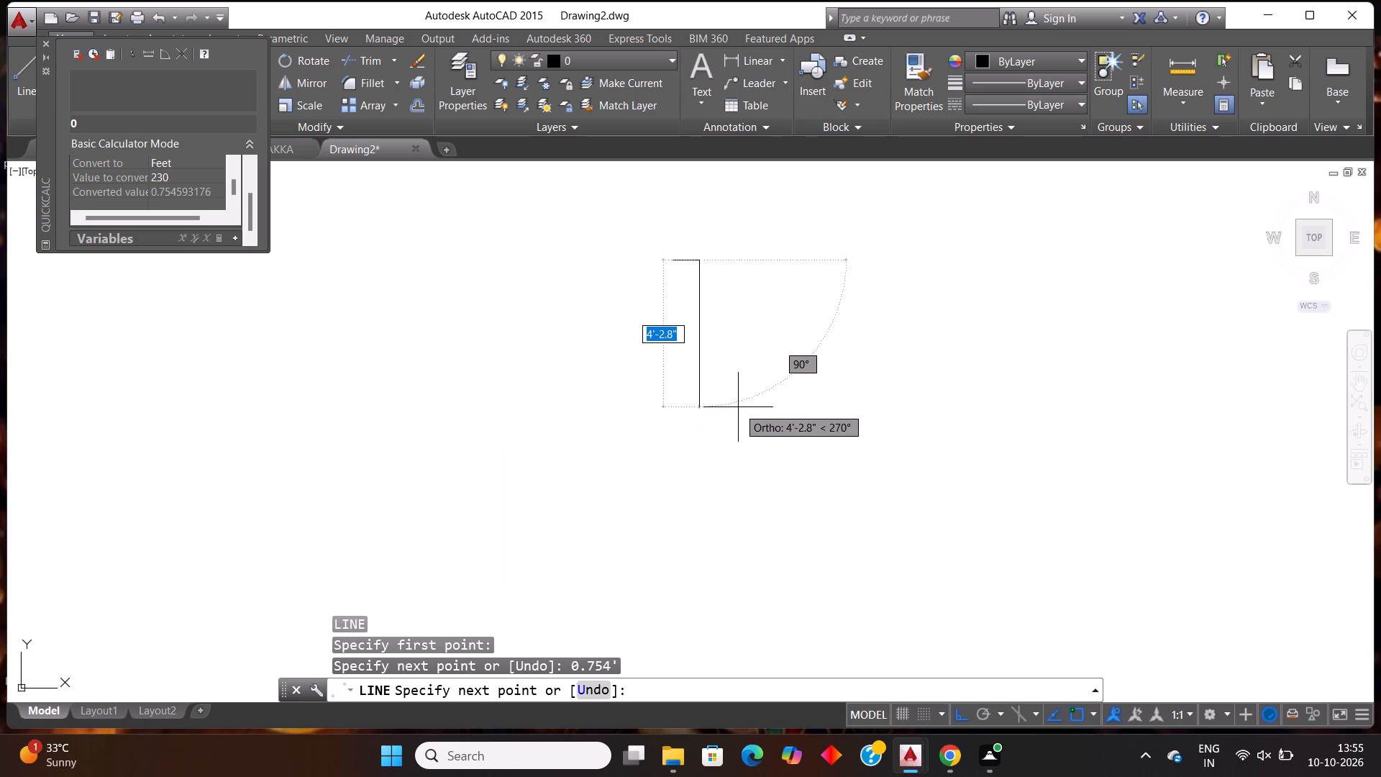
{"action": "type", "text": "0.754'"}
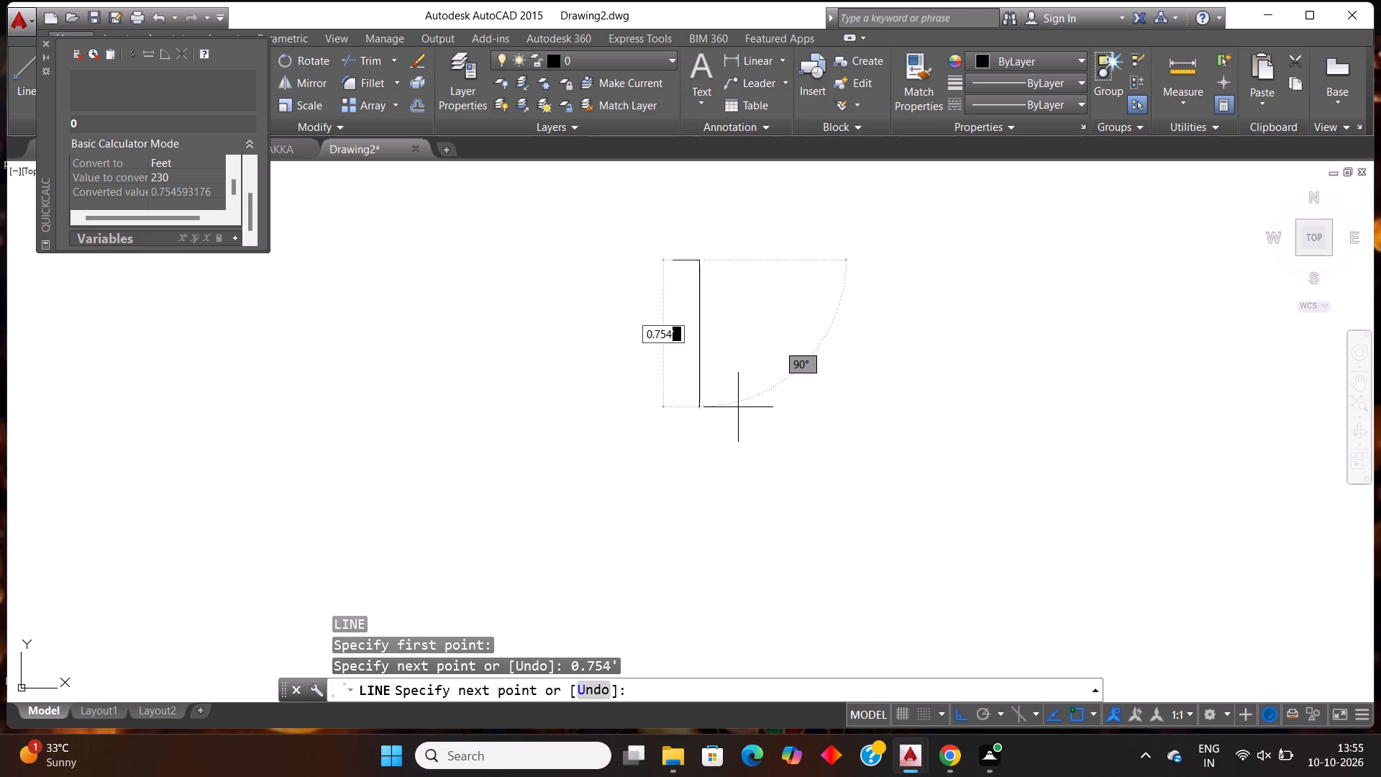
{"action": "key", "text": "Return"}
{"action": "type", "text": "0.754'"}
{"action": "key", "text": "Return"}
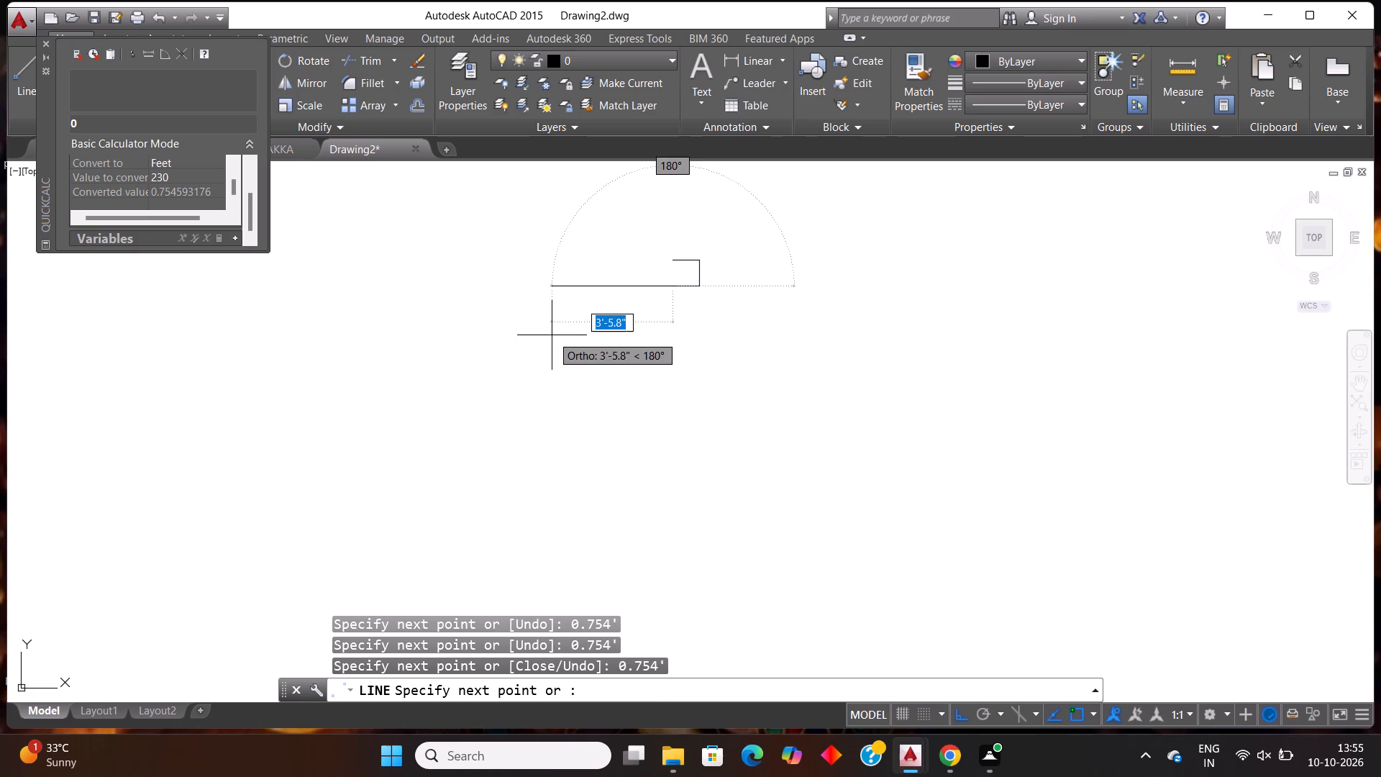
{"action": "type", "text": "0.754'"}
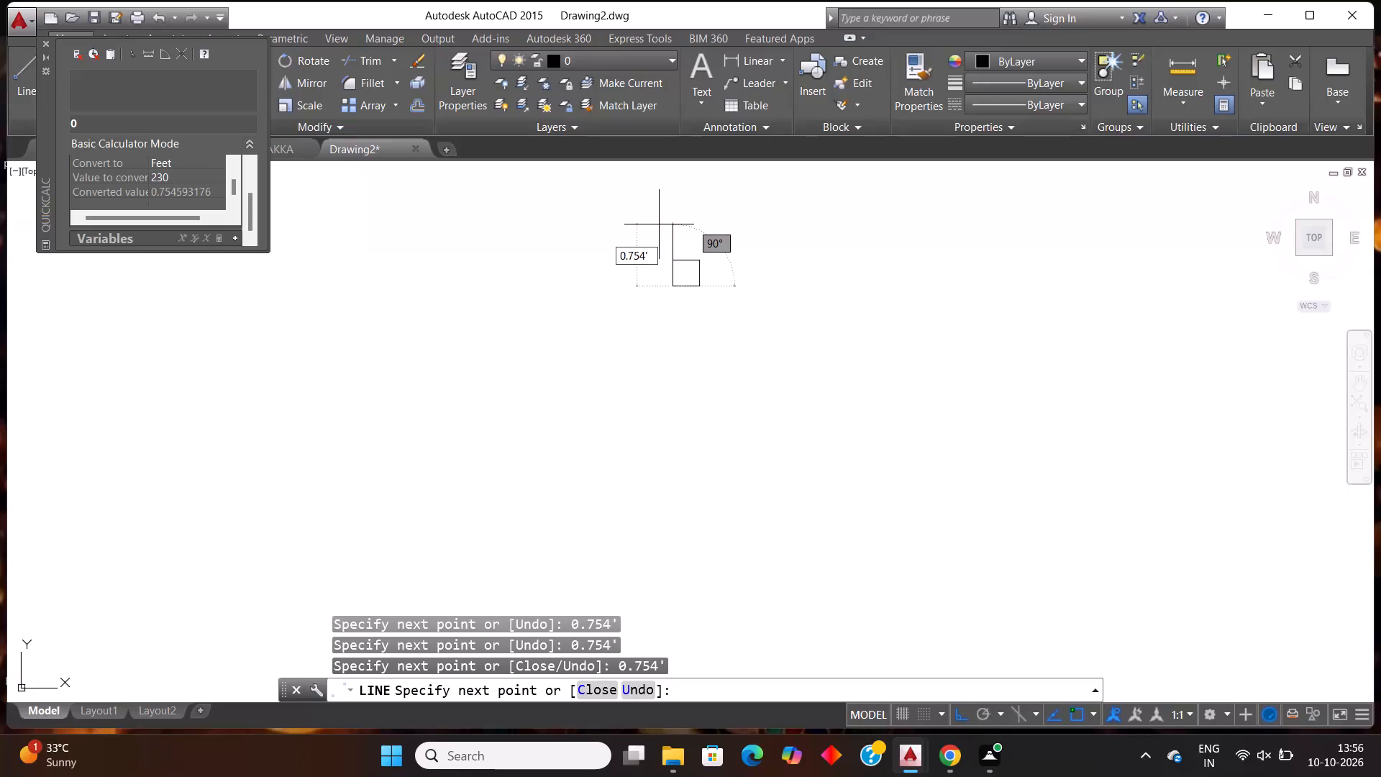
{"action": "key", "text": "Return"}
{"action": "key", "text": "Return"}
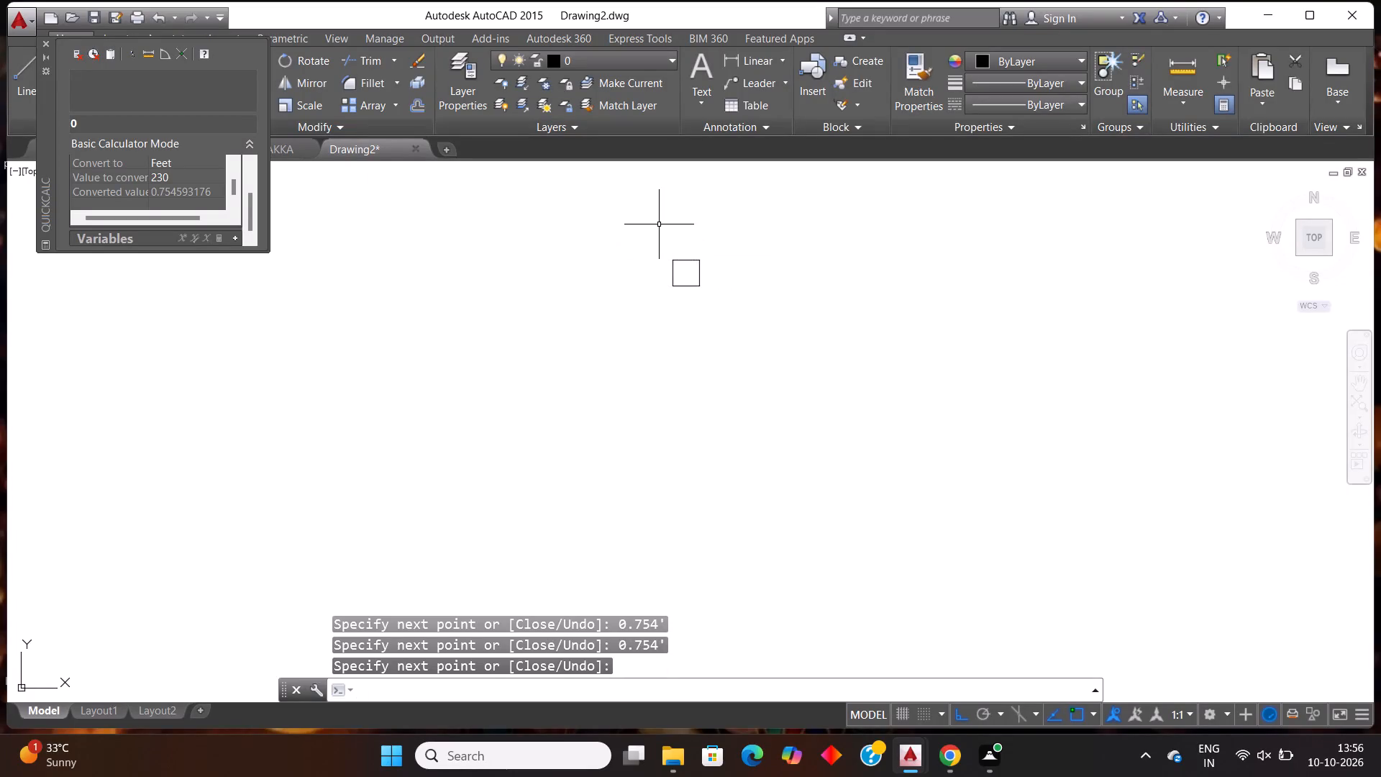
Close the quick calculator.
{"action": "scroll", "coordinate": [469, 321], "scroll_direction": "down", "scroll_amount": 3}
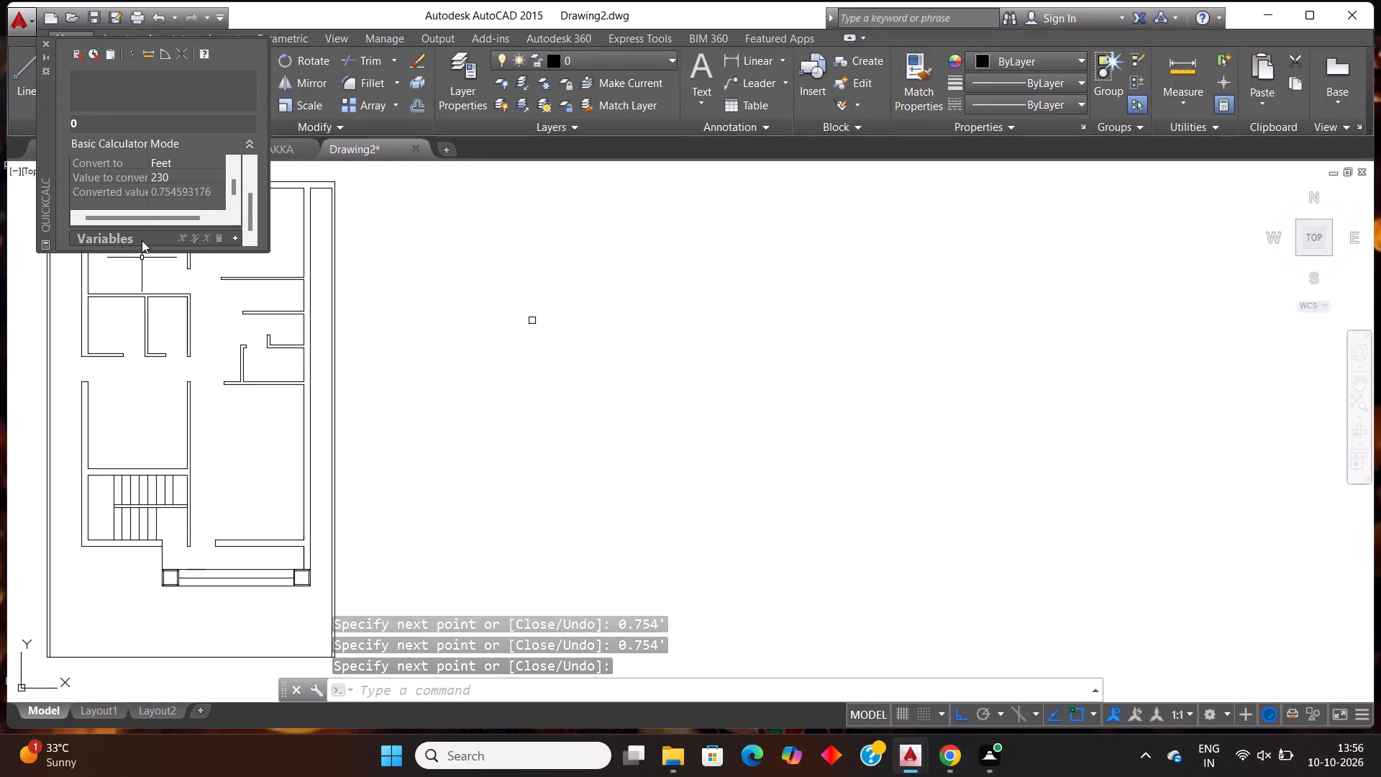
{"action": "left_click", "coordinate": [42, 42]}
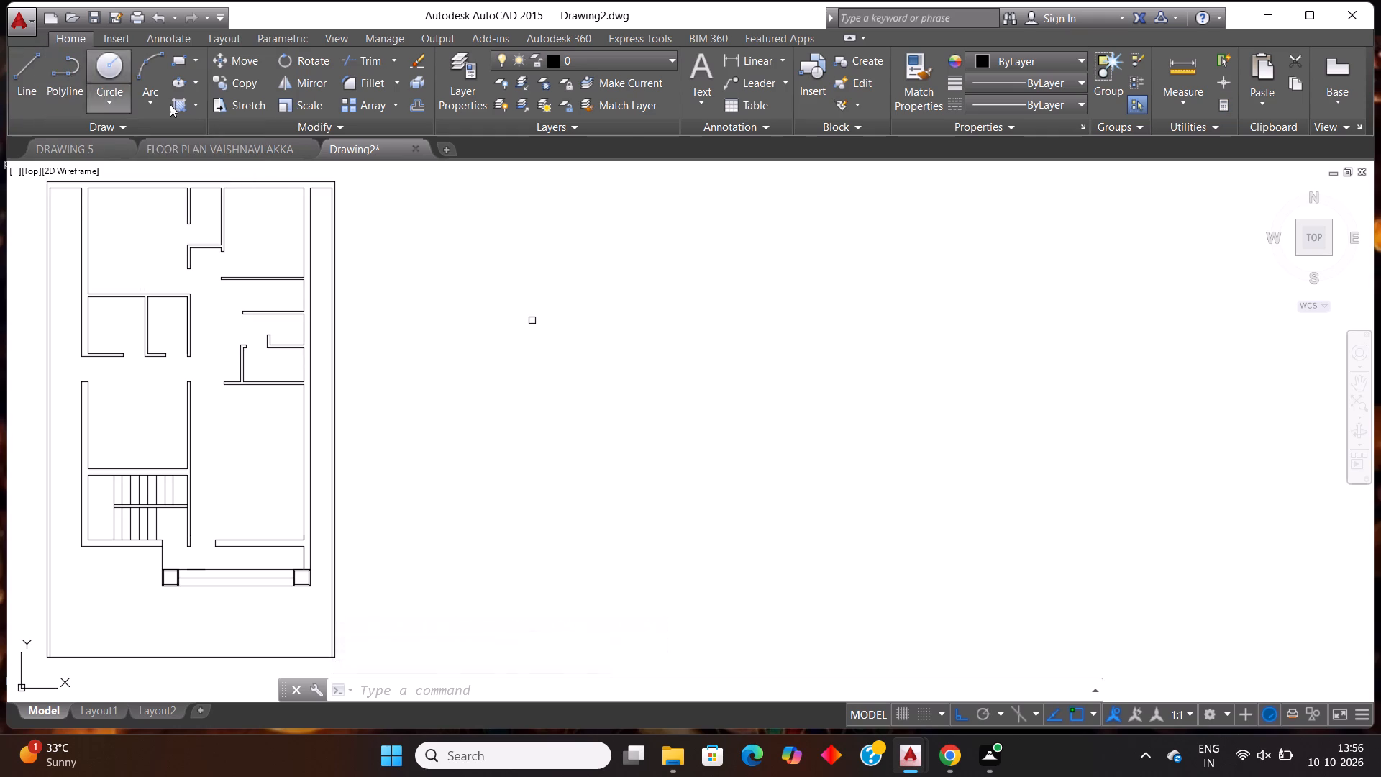
Convert the four lines of the small square into a block named column, closing the block editor without edits.
{"action": "scroll", "coordinate": [576, 364], "scroll_direction": "down", "scroll_amount": 1}
{"action": "scroll", "coordinate": [496, 342], "scroll_direction": "up", "scroll_amount": 1}
{"action": "left_click", "coordinate": [603, 360]}
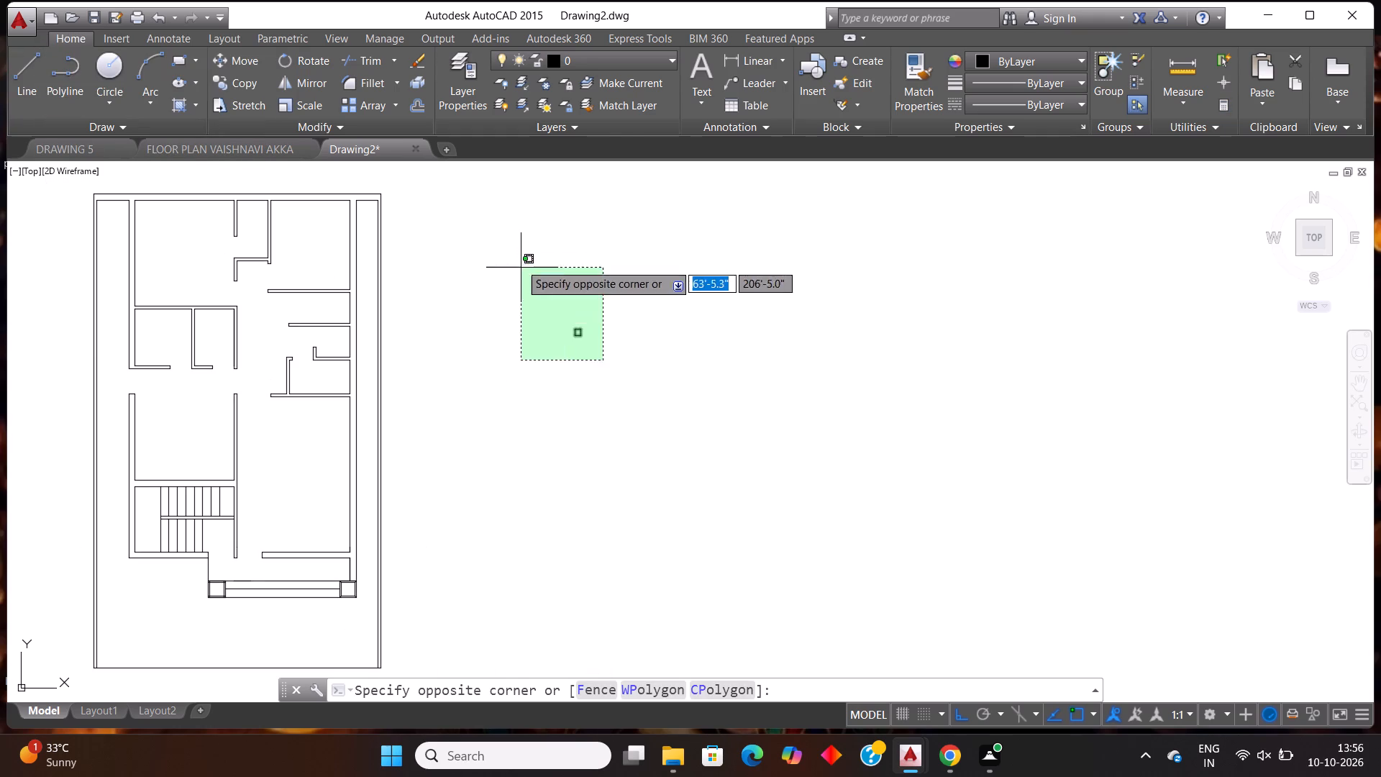
{"action": "left_click", "coordinate": [519, 262]}
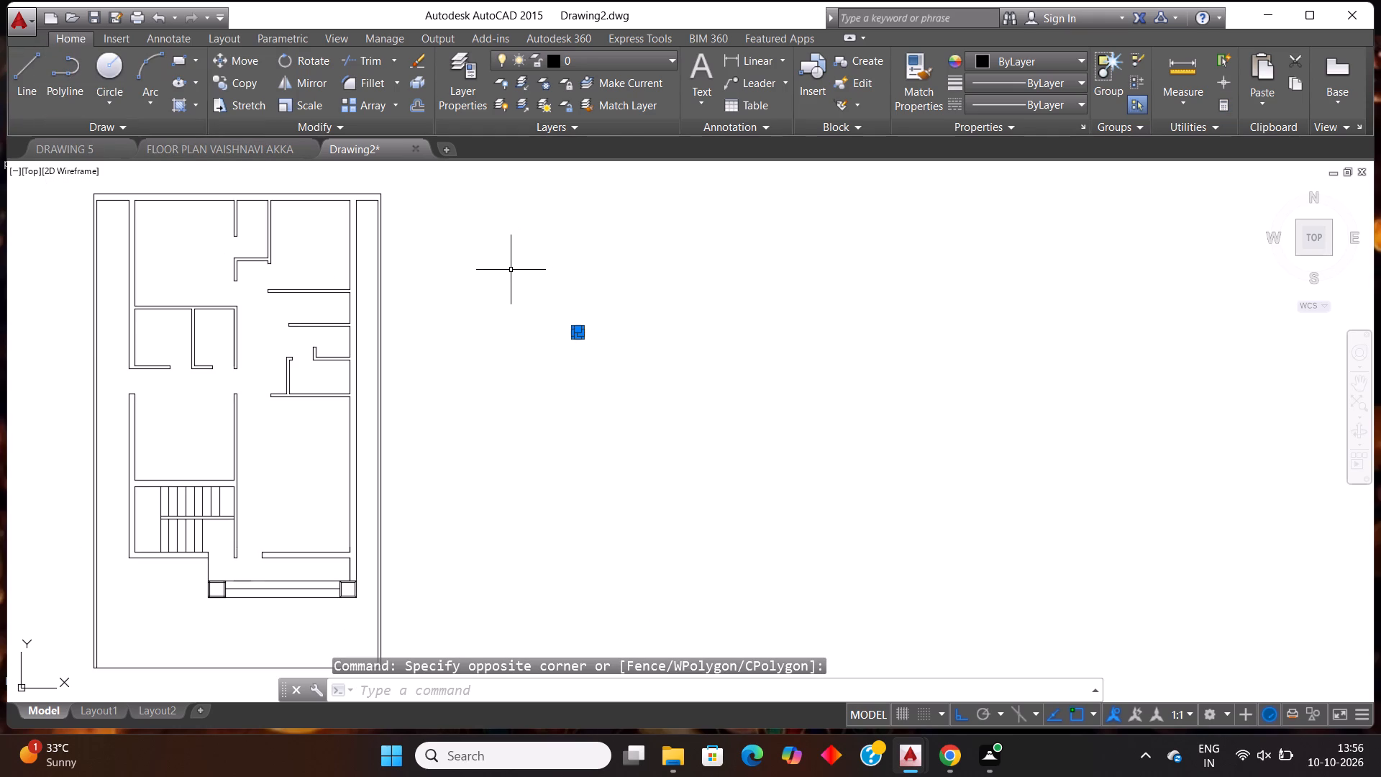
{"action": "key", "text": "b"}
{"action": "key", "text": "Return"}
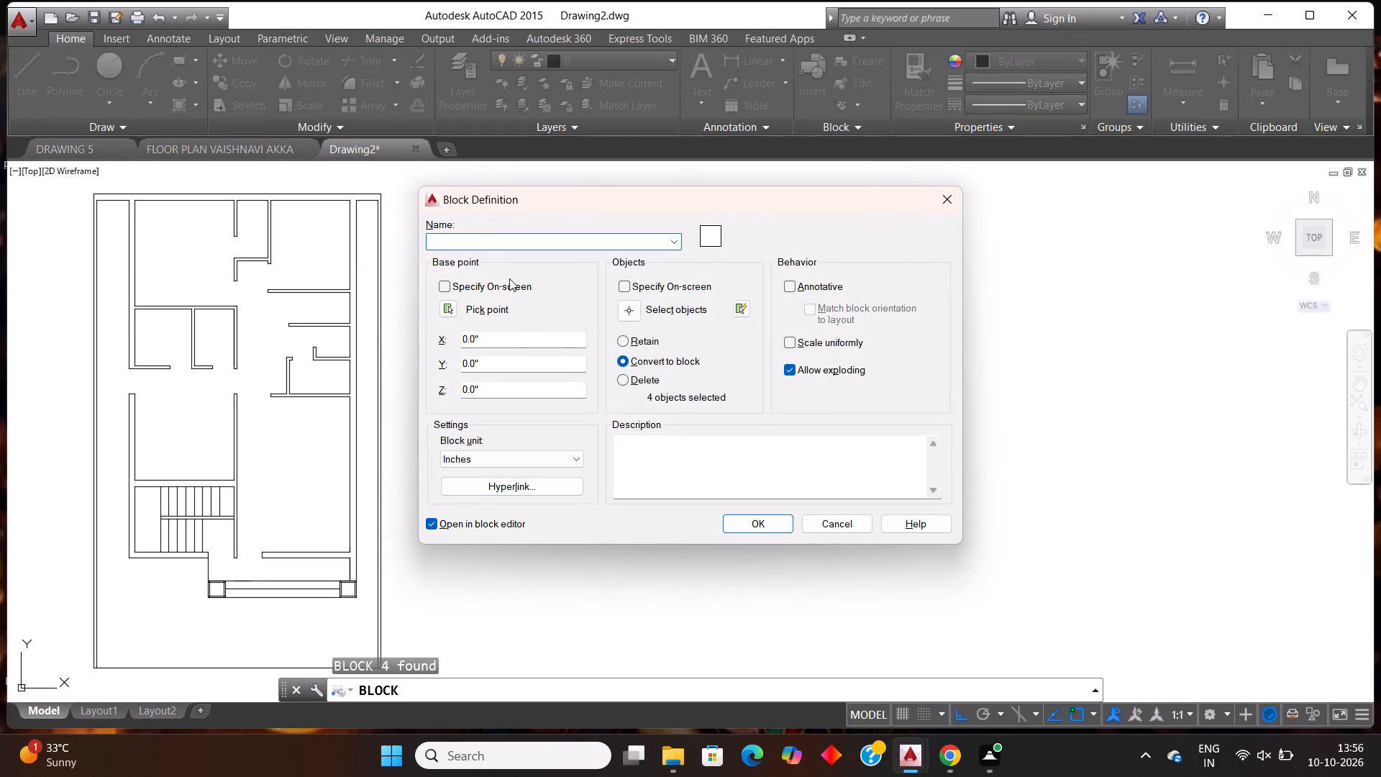
{"action": "left_click", "coordinate": [455, 242]}
{"action": "type", "text": "column"}
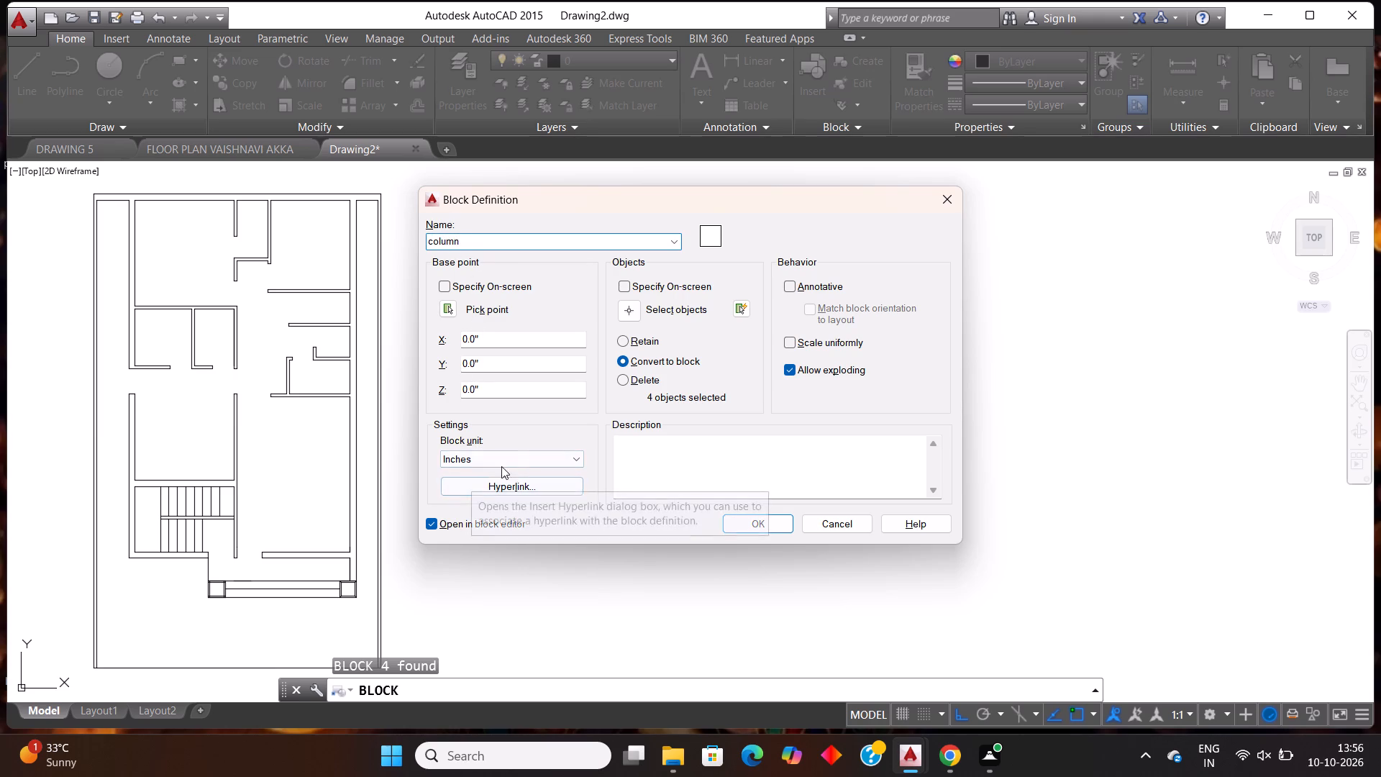
{"action": "left_click", "coordinate": [762, 524]}
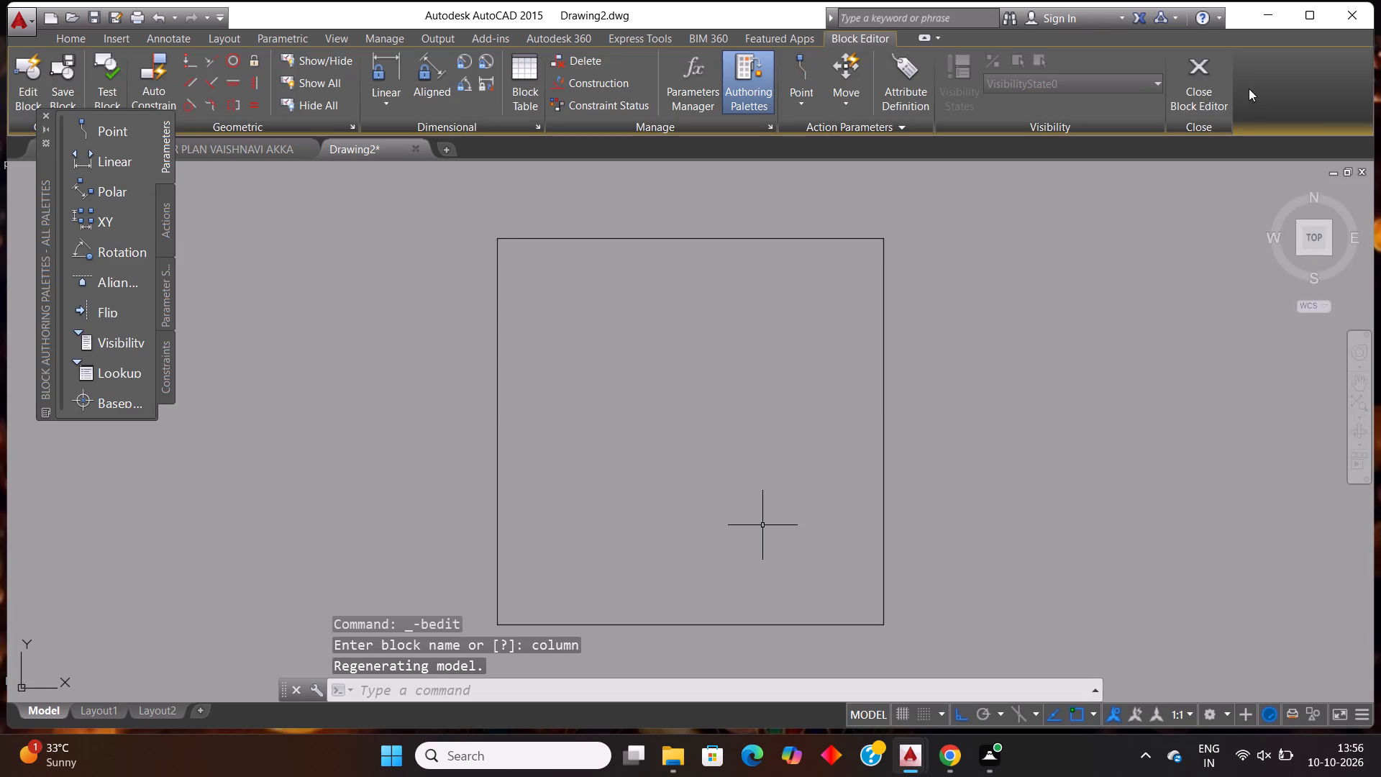
{"action": "left_click", "coordinate": [1193, 91]}
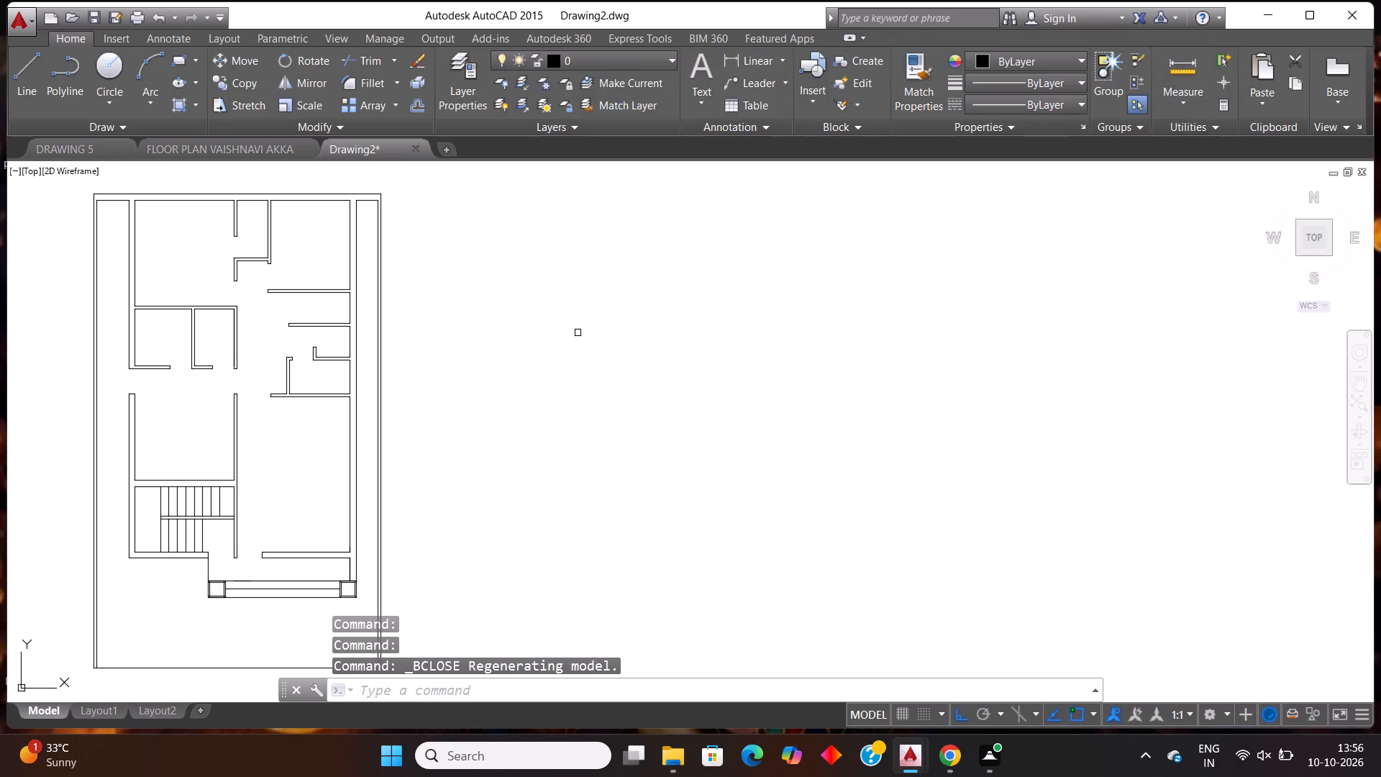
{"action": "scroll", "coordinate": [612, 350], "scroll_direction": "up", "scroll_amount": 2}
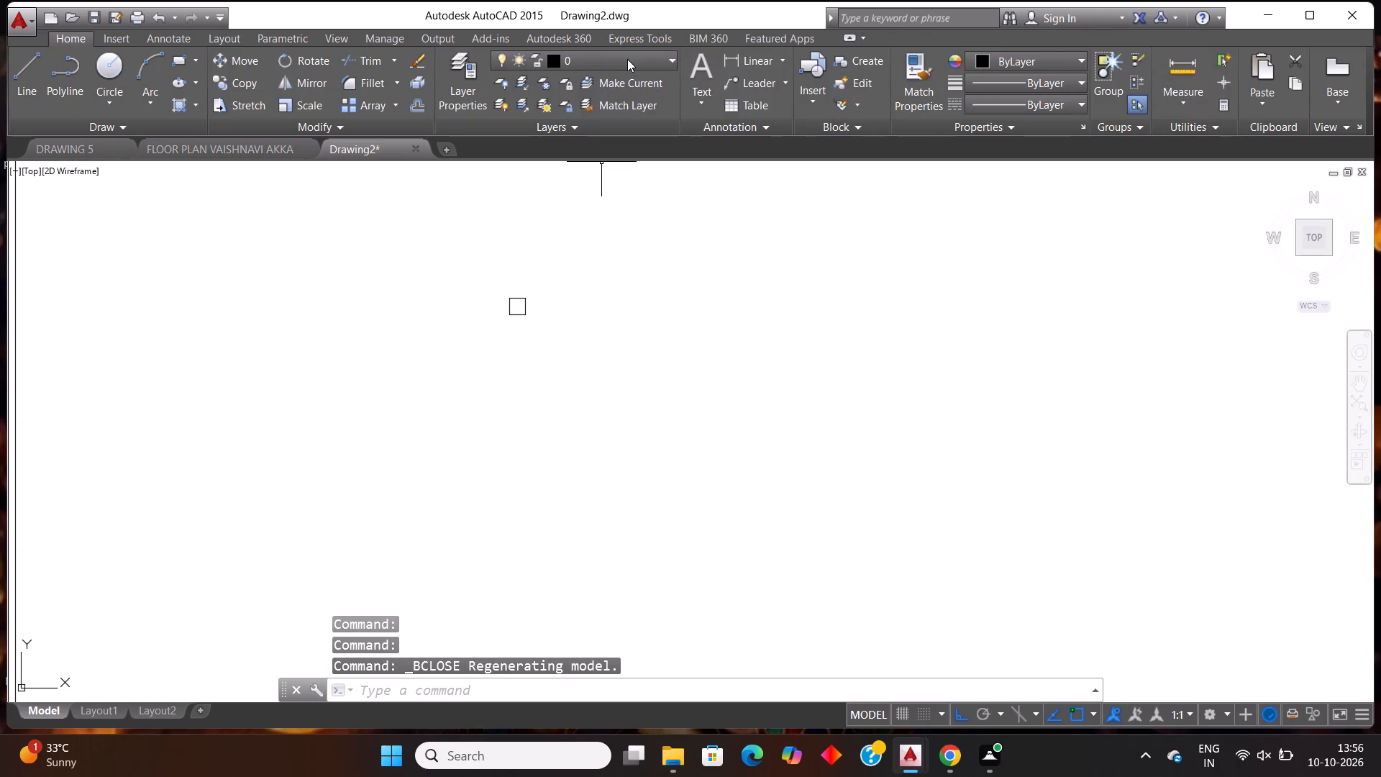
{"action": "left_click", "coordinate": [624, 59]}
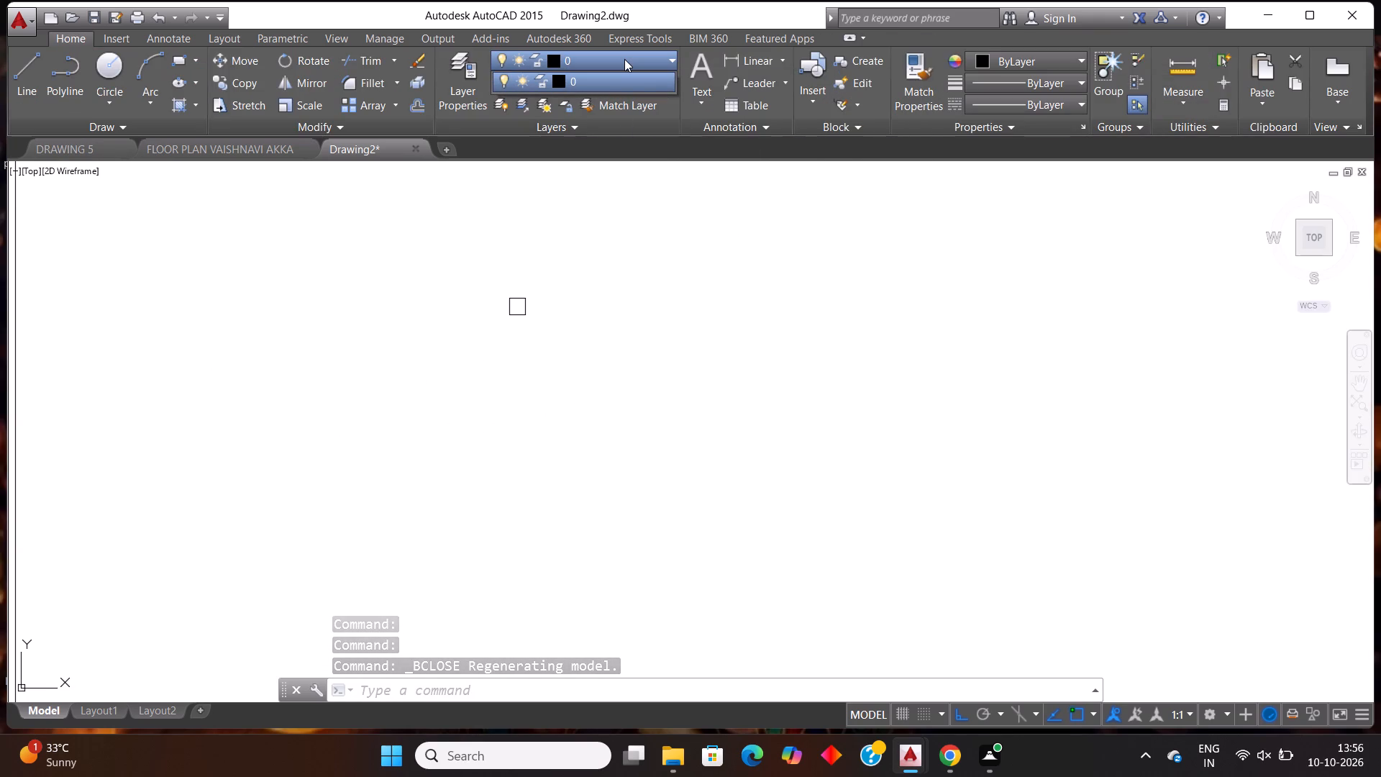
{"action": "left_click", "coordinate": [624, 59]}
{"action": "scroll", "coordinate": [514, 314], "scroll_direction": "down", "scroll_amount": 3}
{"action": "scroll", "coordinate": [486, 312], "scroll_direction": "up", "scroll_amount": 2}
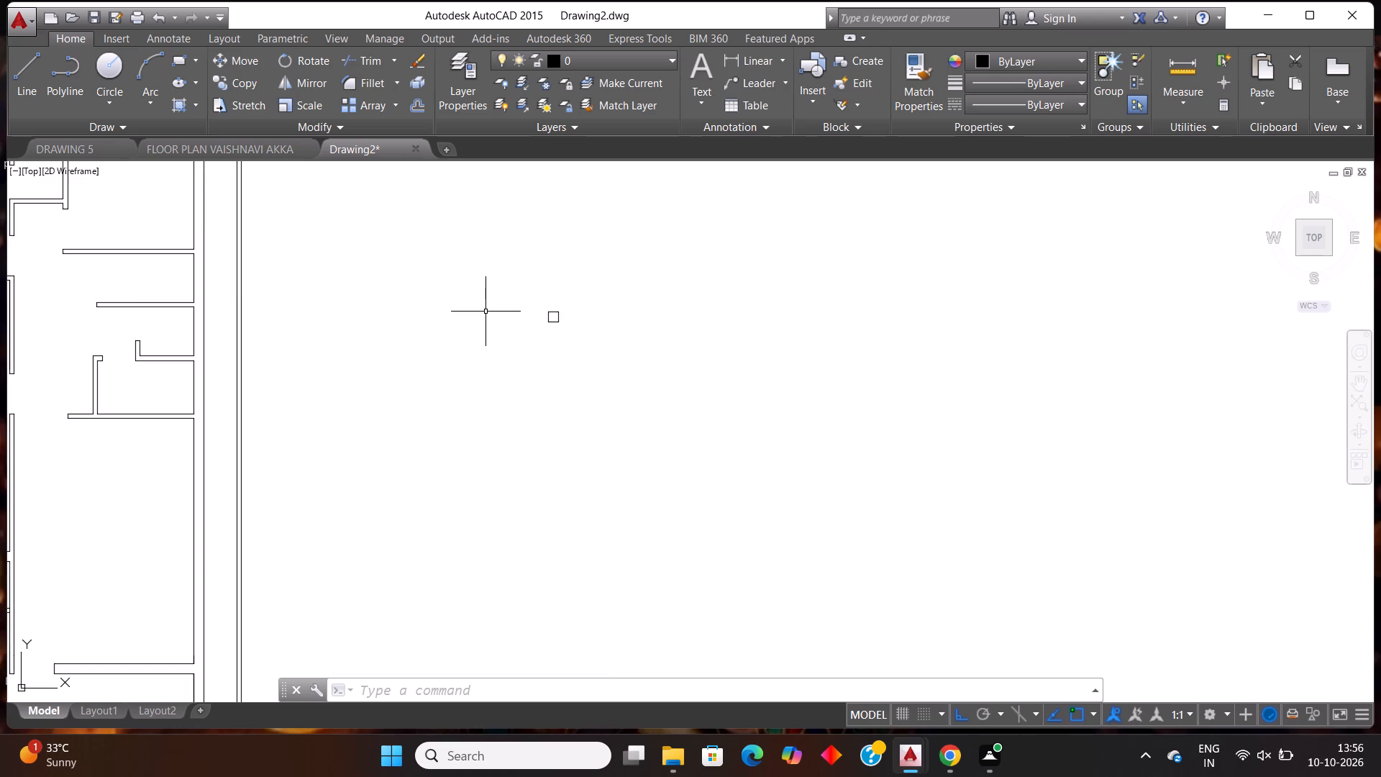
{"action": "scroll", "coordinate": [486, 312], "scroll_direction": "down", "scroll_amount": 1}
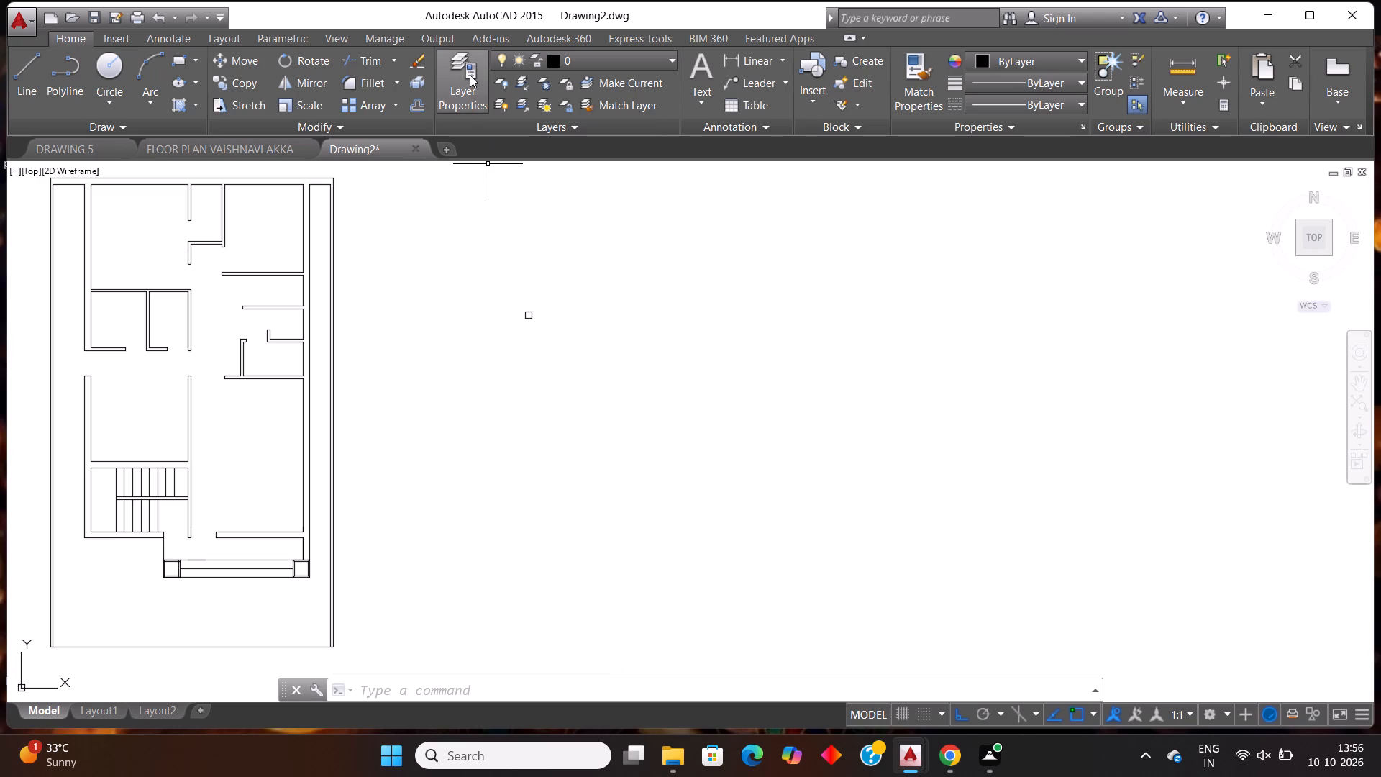
Create a new layer named column with red index color 10, and close the layer manager.
{"action": "left_click", "coordinate": [461, 85]}
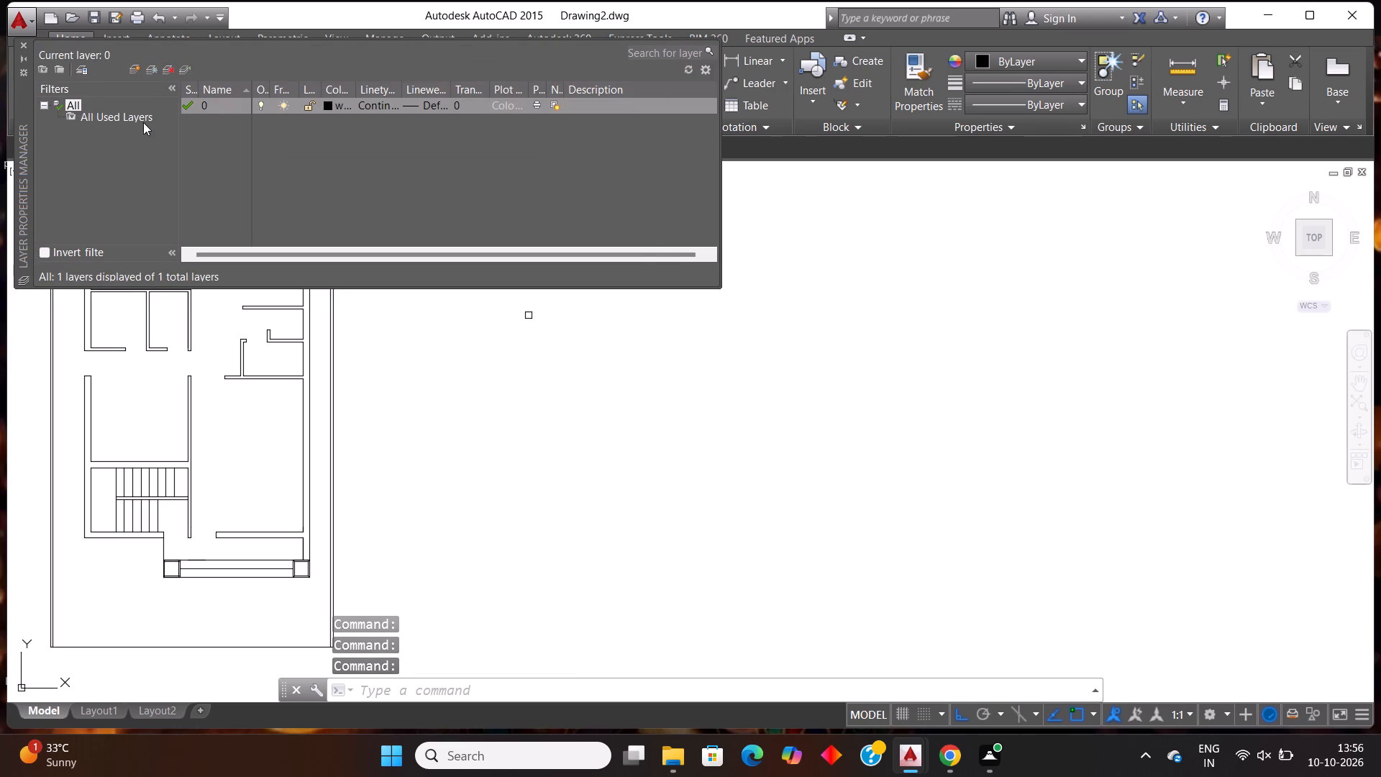
{"action": "left_click", "coordinate": [136, 66]}
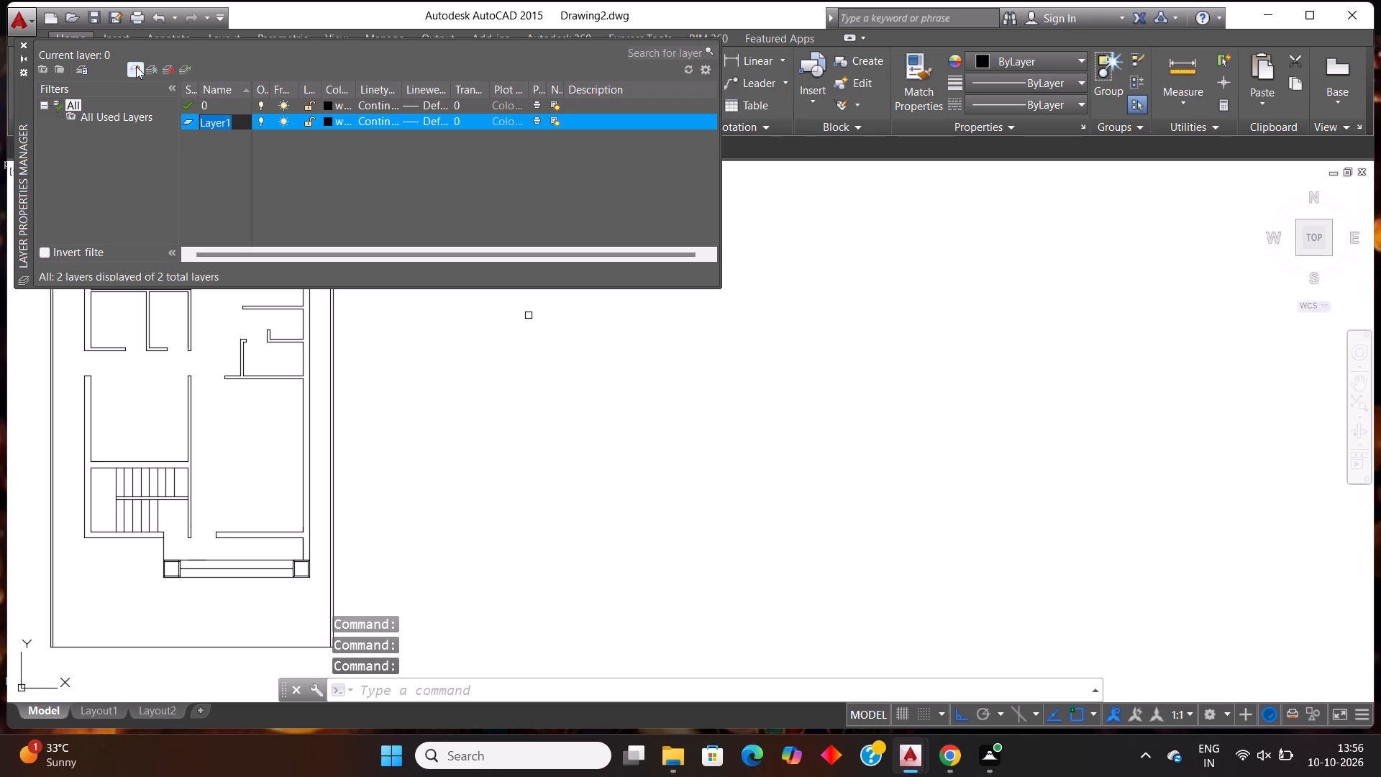
{"action": "type", "text": "column"}
{"action": "key", "text": "Return"}
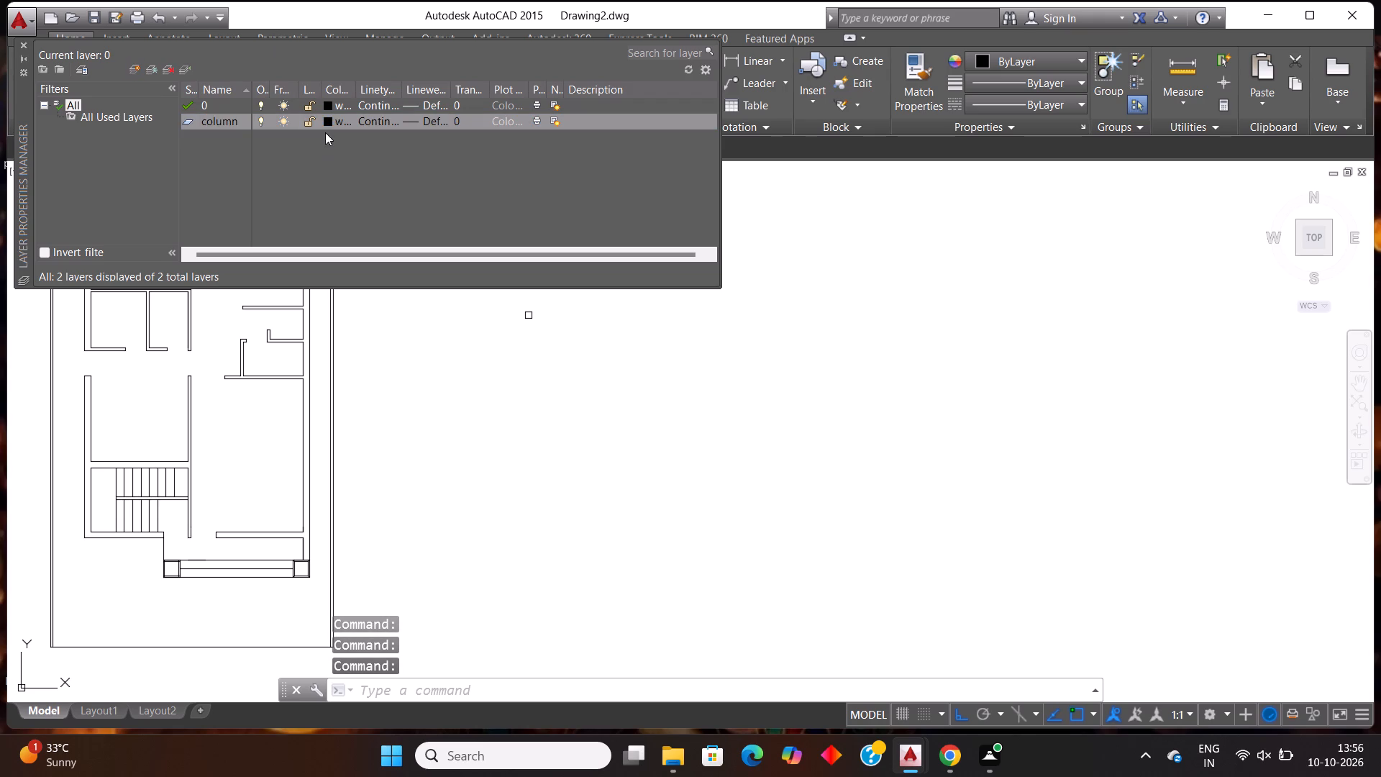
{"action": "left_click", "coordinate": [327, 117]}
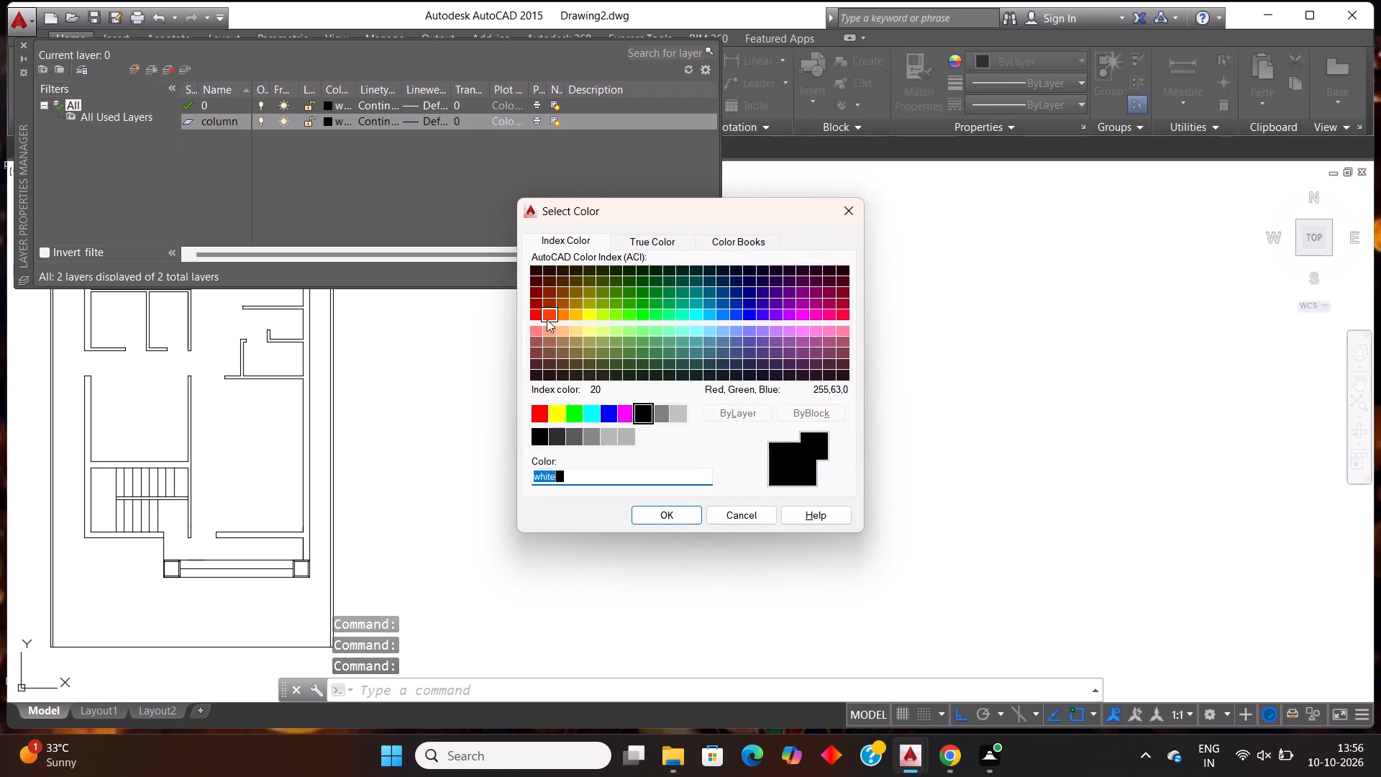
{"action": "left_click", "coordinate": [535, 315]}
{"action": "left_click", "coordinate": [676, 520]}
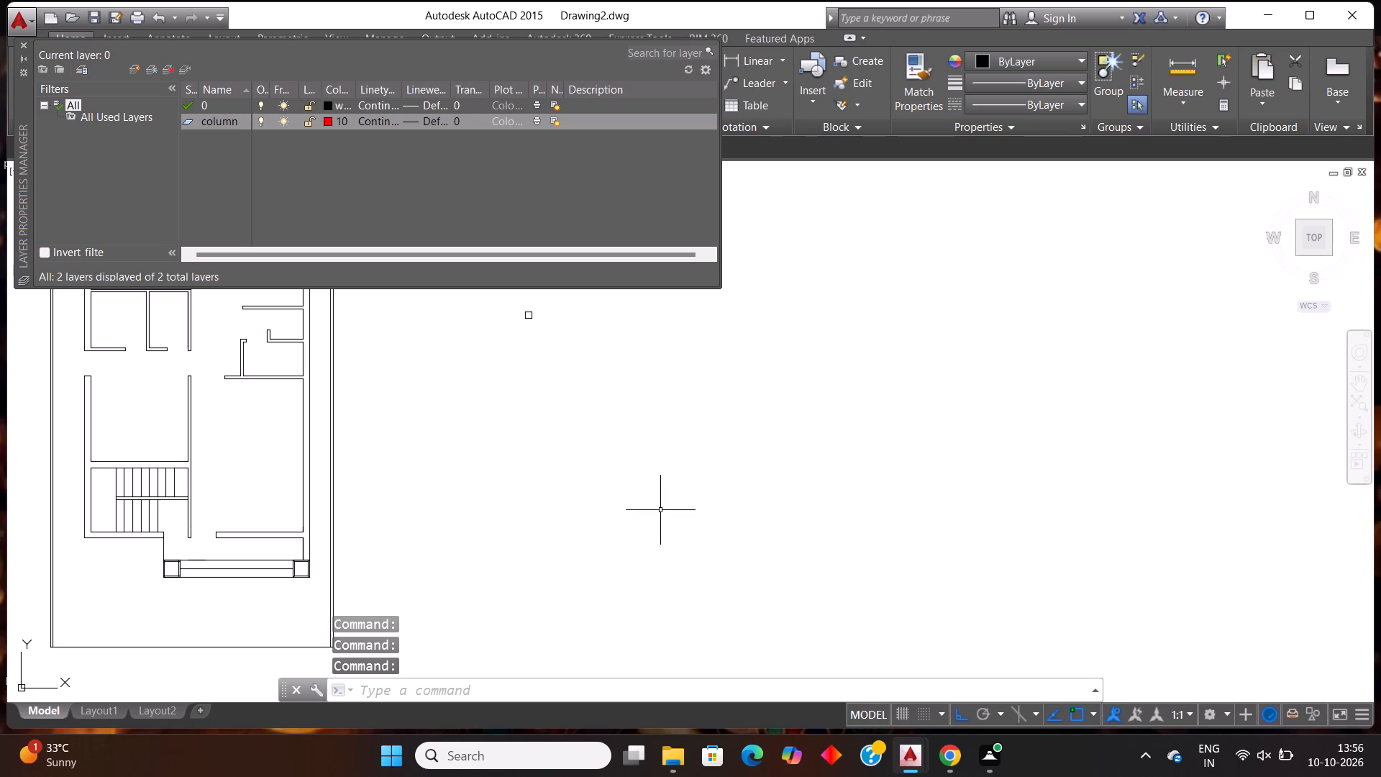
{"action": "left_click", "coordinate": [507, 386]}
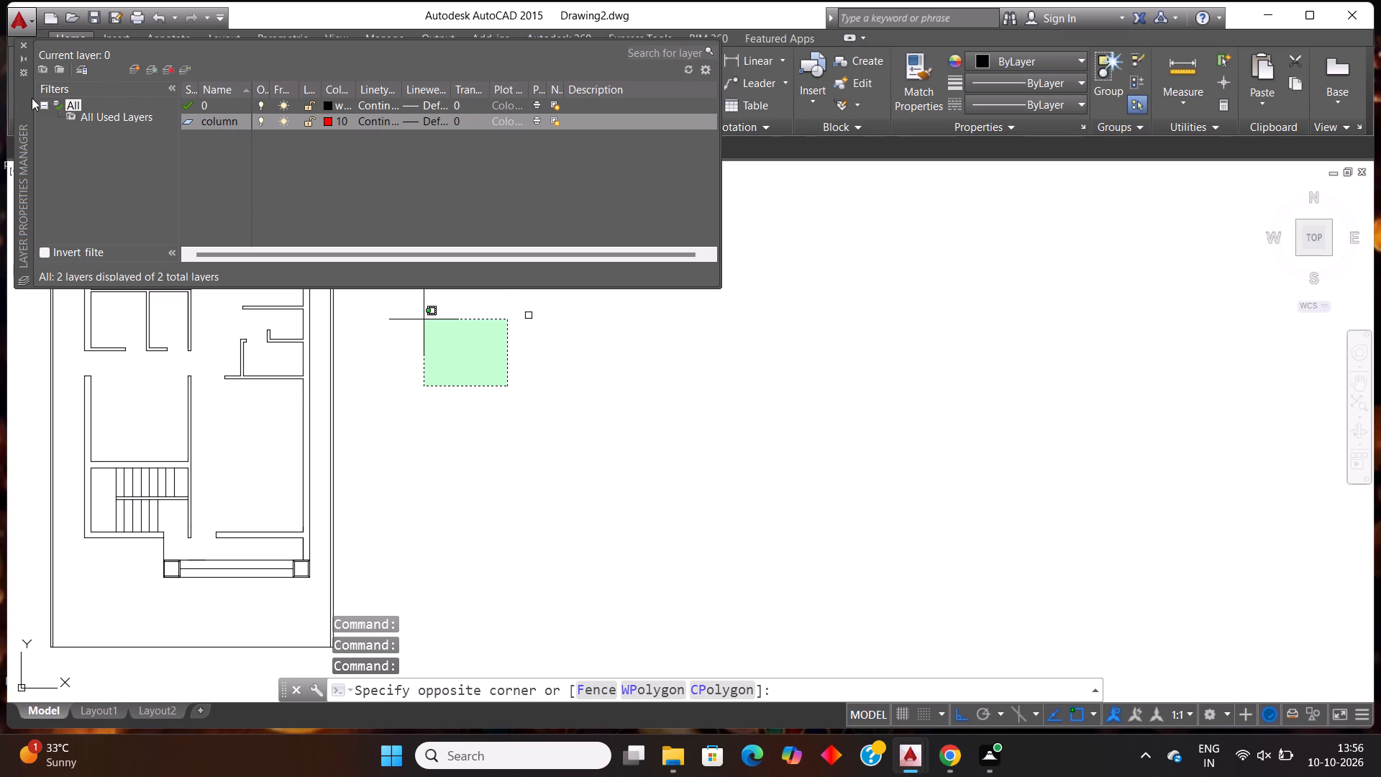
{"action": "key", "text": "Escape"}
{"action": "left_click", "coordinate": [22, 44]}
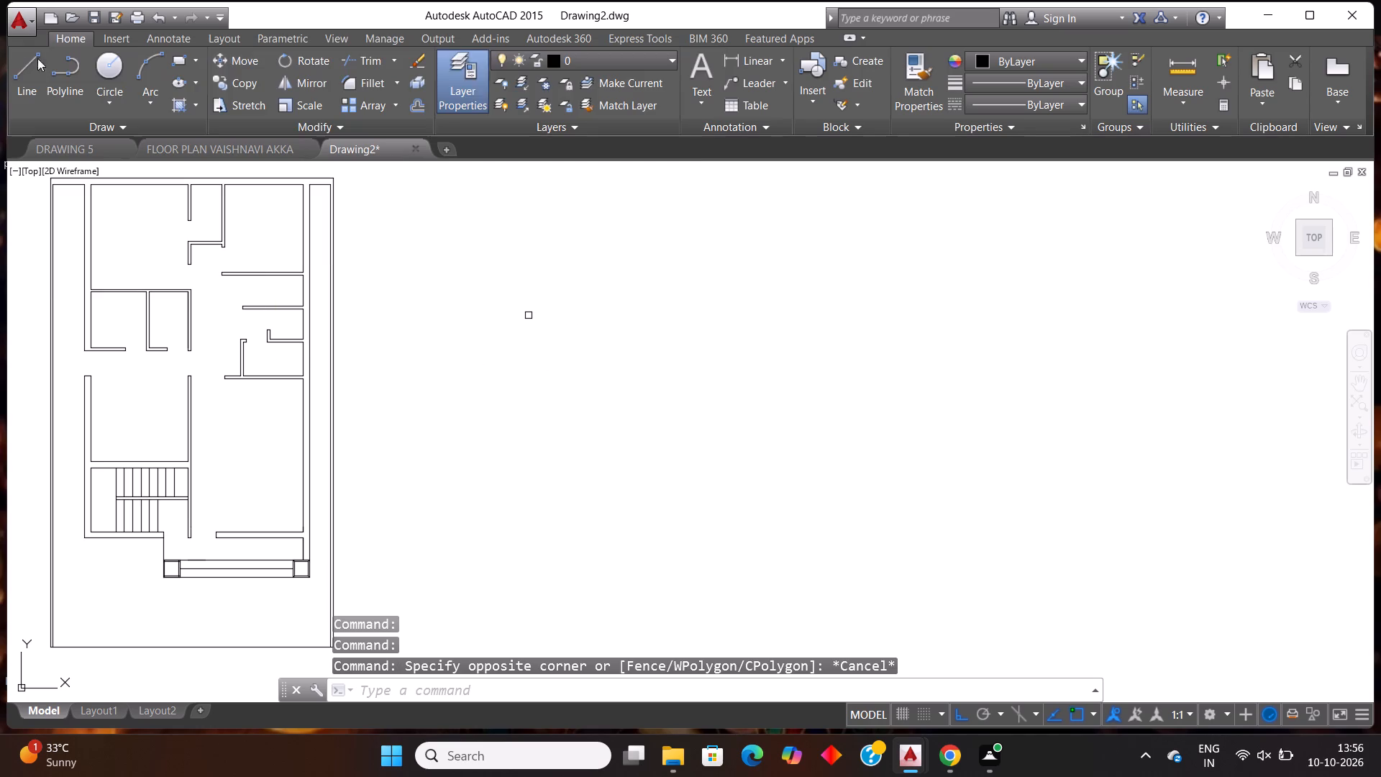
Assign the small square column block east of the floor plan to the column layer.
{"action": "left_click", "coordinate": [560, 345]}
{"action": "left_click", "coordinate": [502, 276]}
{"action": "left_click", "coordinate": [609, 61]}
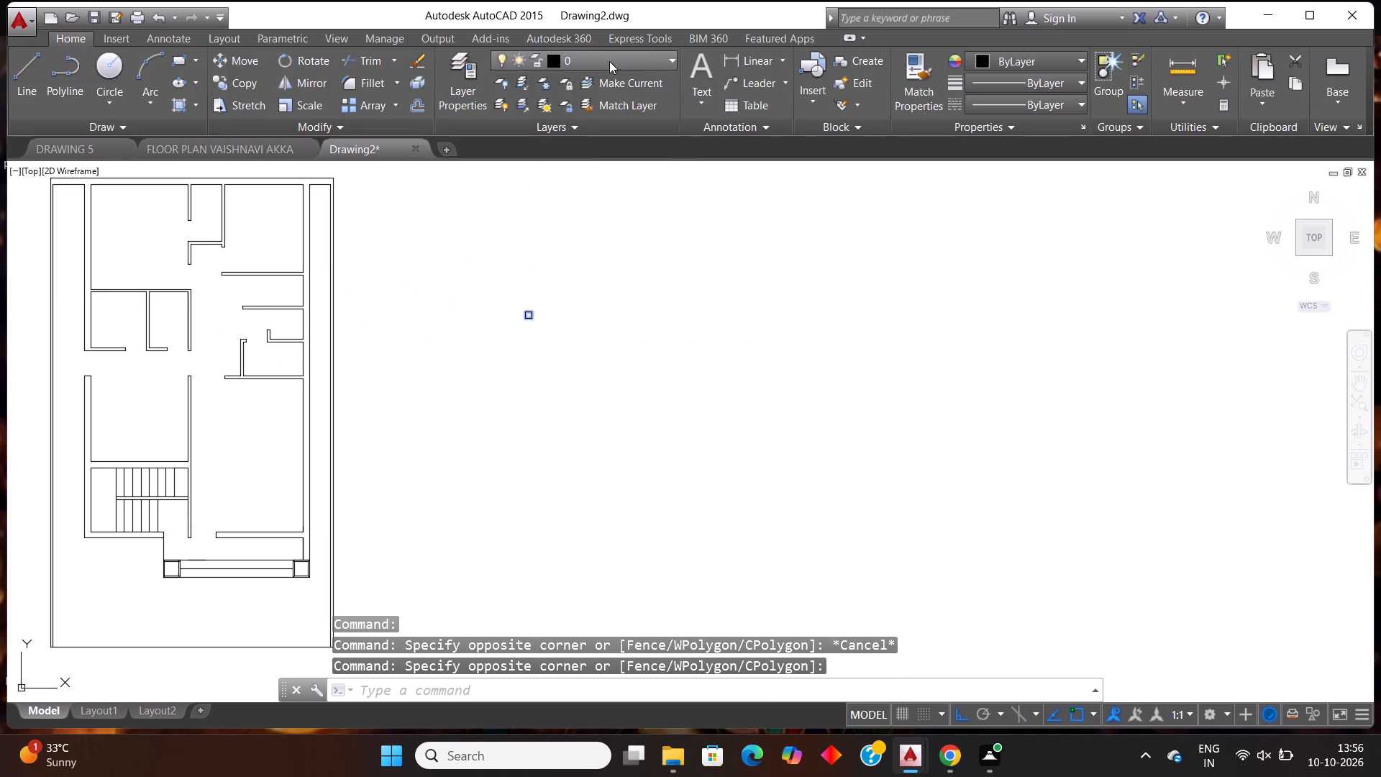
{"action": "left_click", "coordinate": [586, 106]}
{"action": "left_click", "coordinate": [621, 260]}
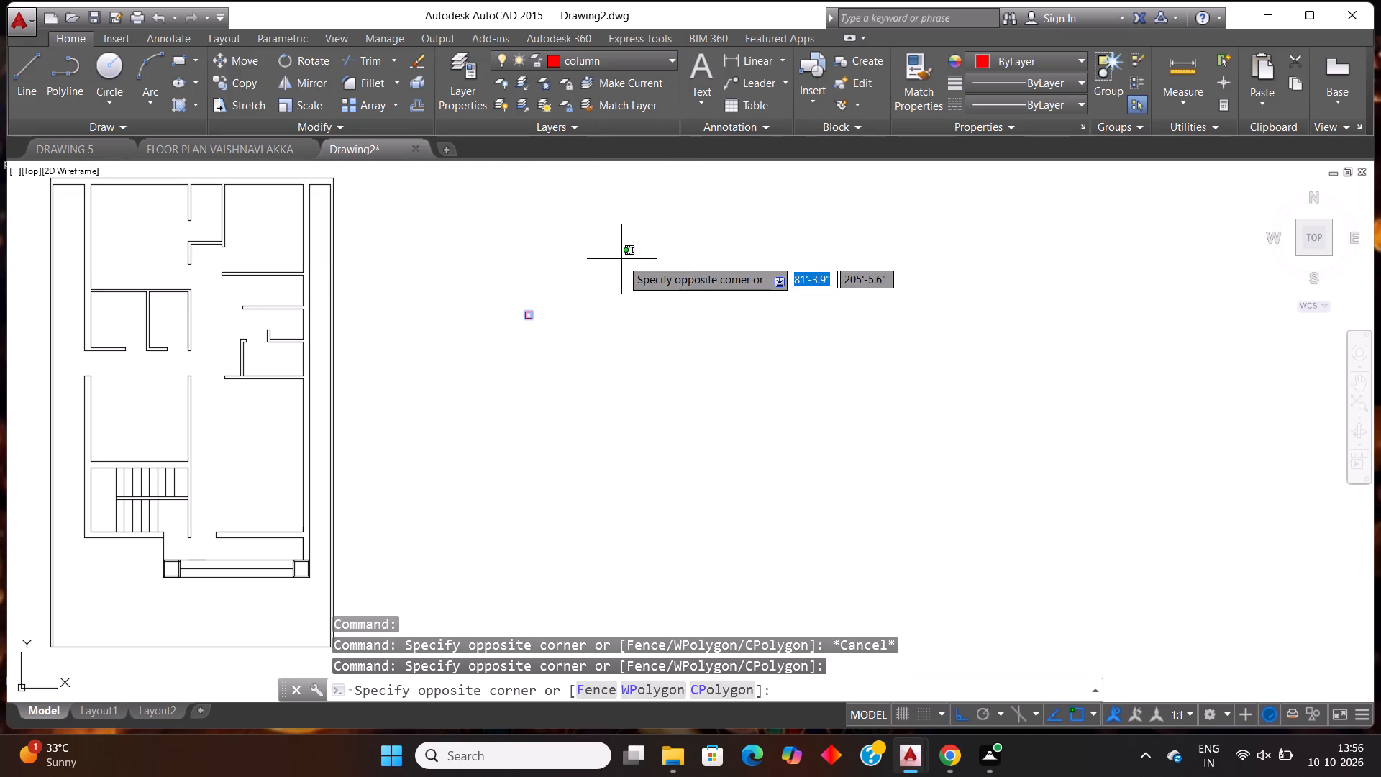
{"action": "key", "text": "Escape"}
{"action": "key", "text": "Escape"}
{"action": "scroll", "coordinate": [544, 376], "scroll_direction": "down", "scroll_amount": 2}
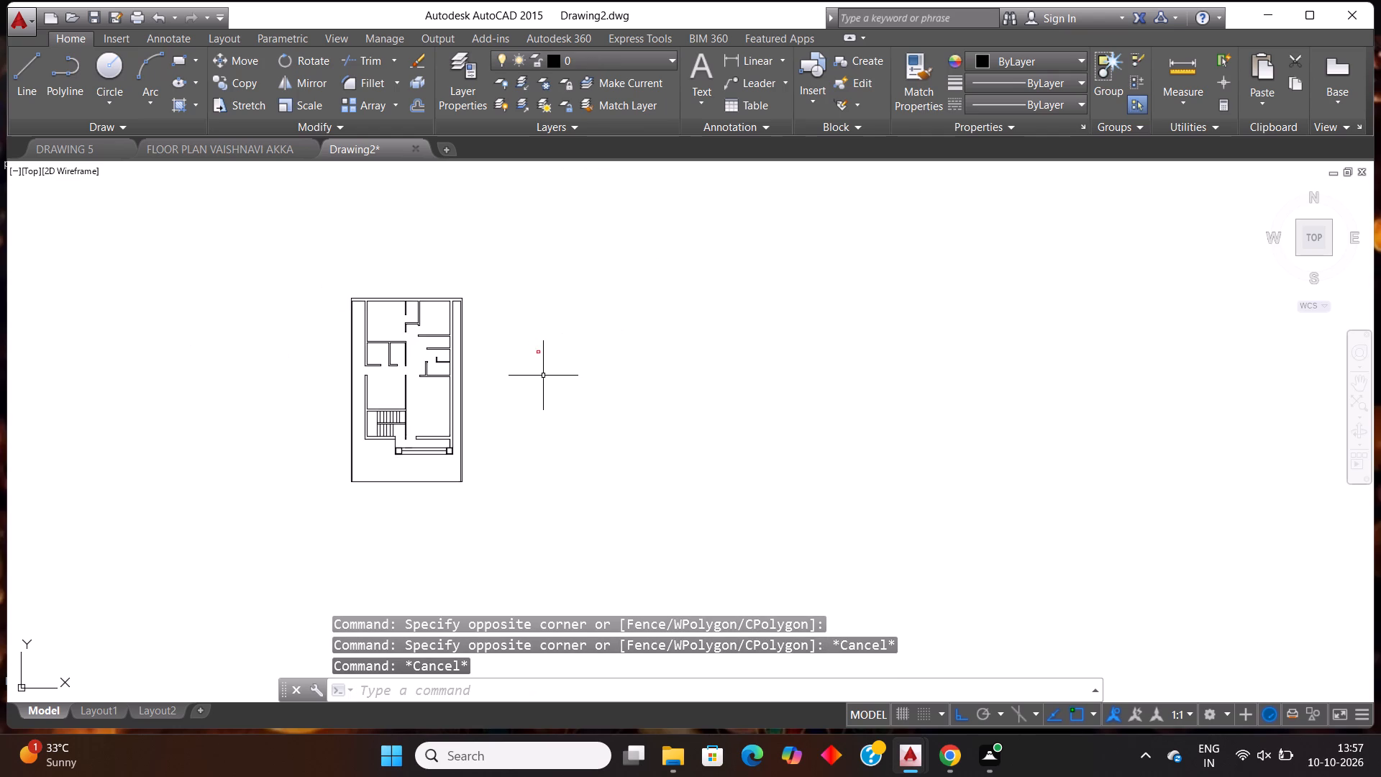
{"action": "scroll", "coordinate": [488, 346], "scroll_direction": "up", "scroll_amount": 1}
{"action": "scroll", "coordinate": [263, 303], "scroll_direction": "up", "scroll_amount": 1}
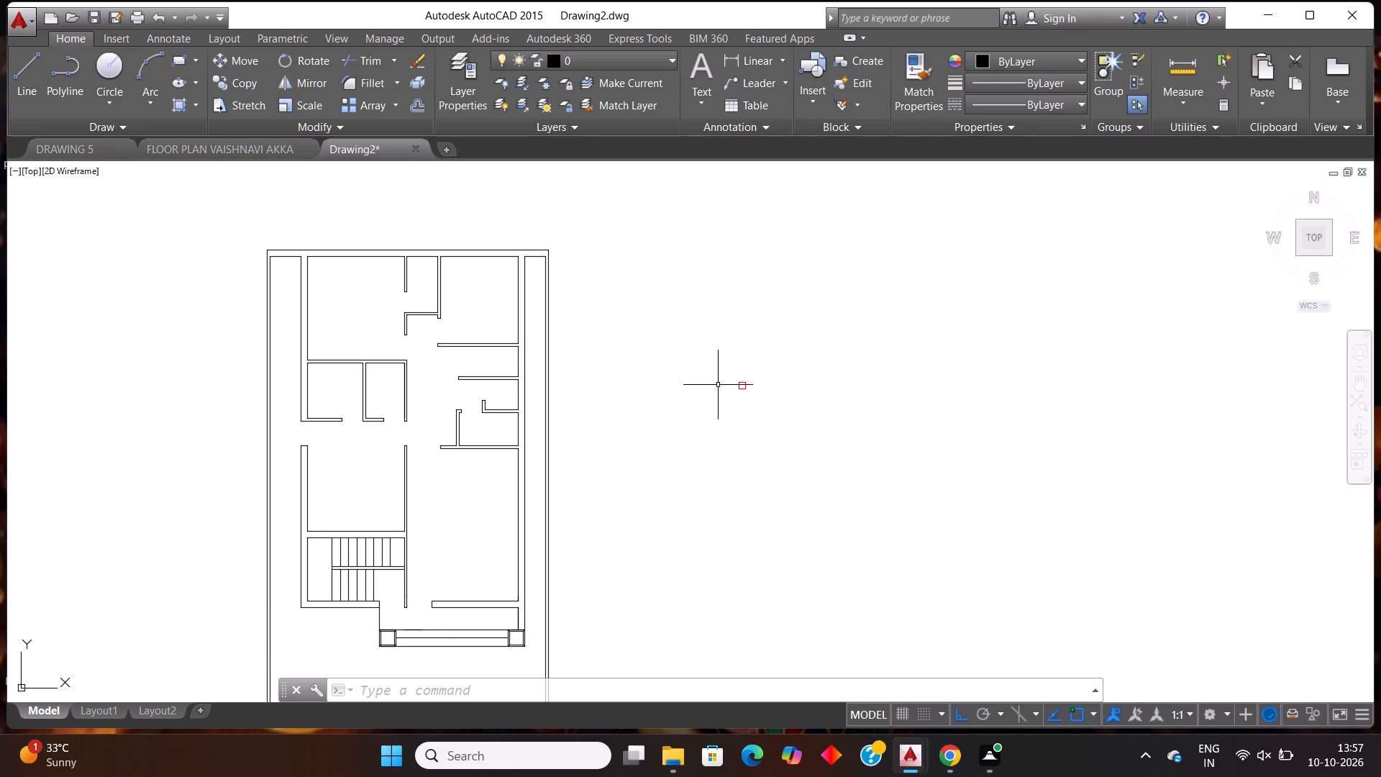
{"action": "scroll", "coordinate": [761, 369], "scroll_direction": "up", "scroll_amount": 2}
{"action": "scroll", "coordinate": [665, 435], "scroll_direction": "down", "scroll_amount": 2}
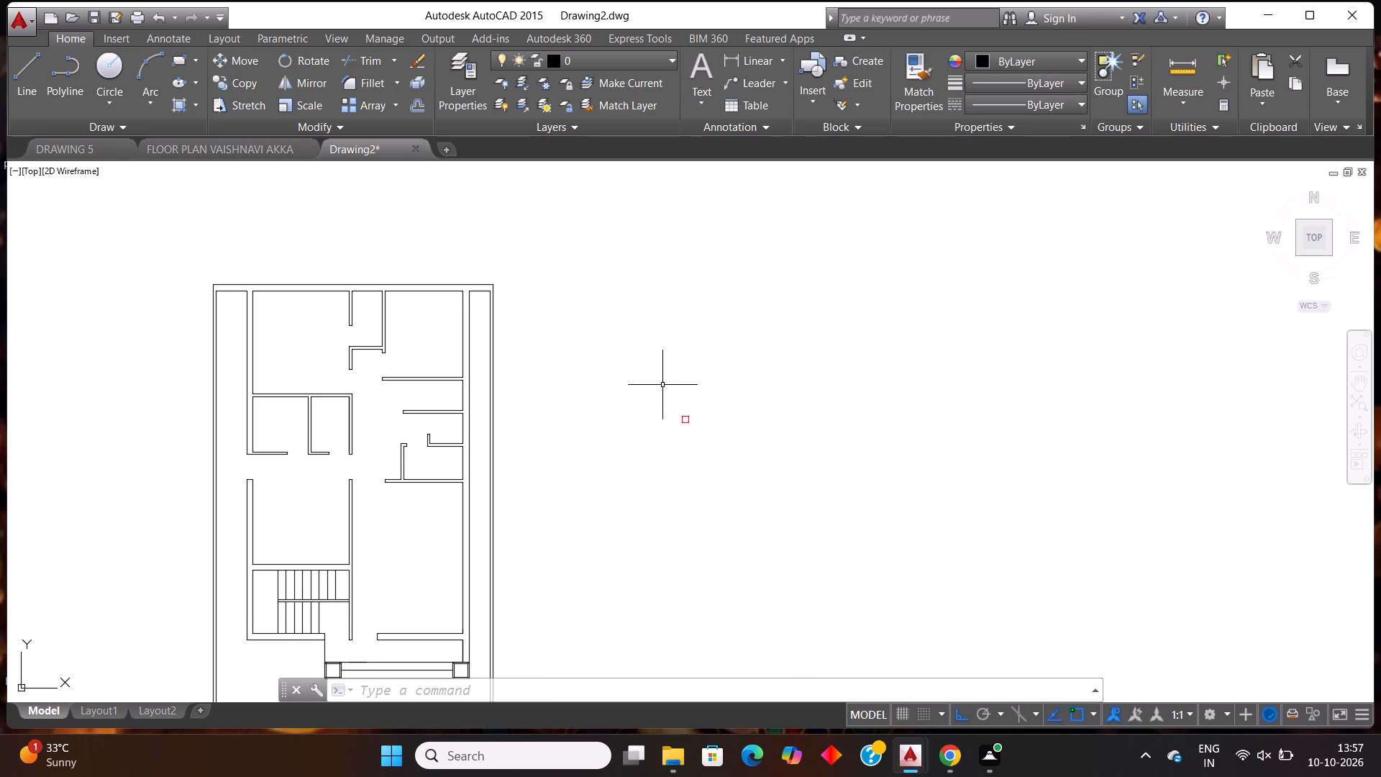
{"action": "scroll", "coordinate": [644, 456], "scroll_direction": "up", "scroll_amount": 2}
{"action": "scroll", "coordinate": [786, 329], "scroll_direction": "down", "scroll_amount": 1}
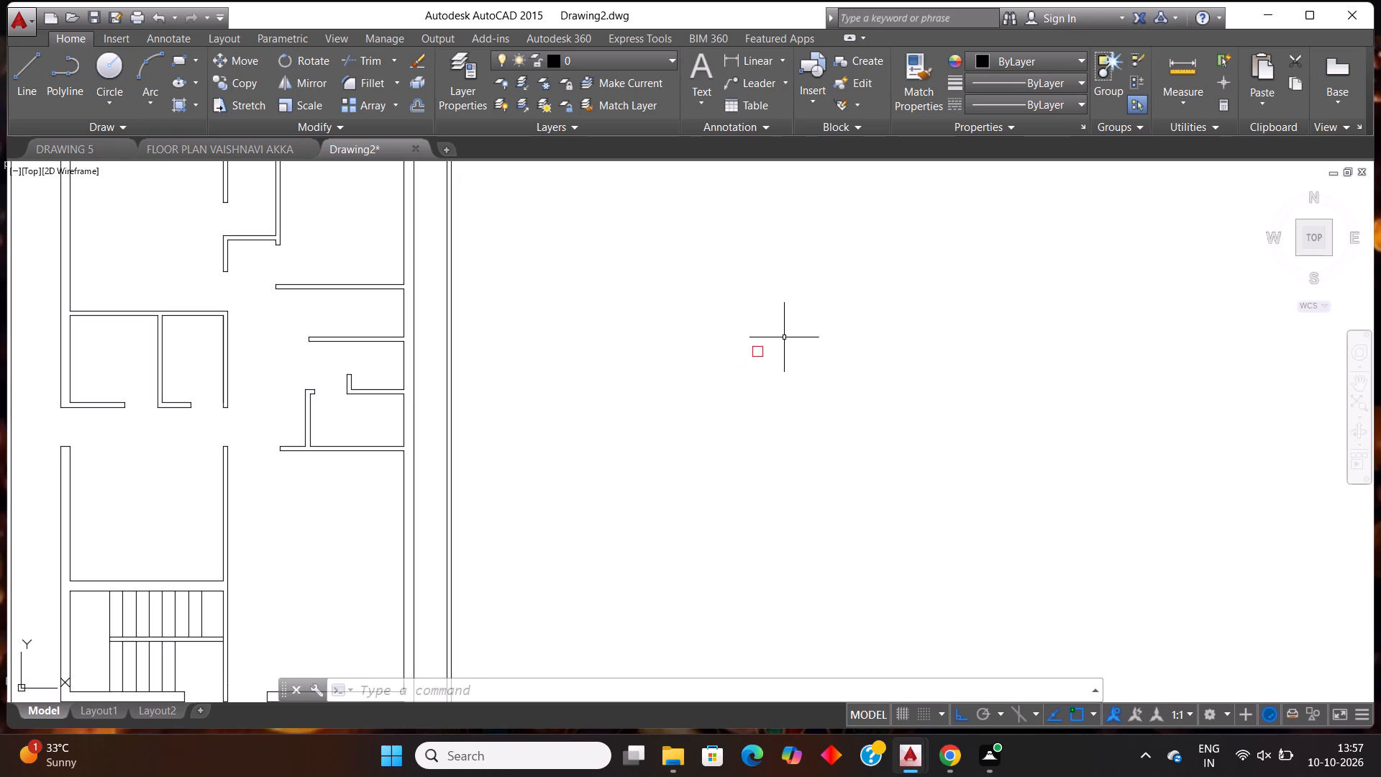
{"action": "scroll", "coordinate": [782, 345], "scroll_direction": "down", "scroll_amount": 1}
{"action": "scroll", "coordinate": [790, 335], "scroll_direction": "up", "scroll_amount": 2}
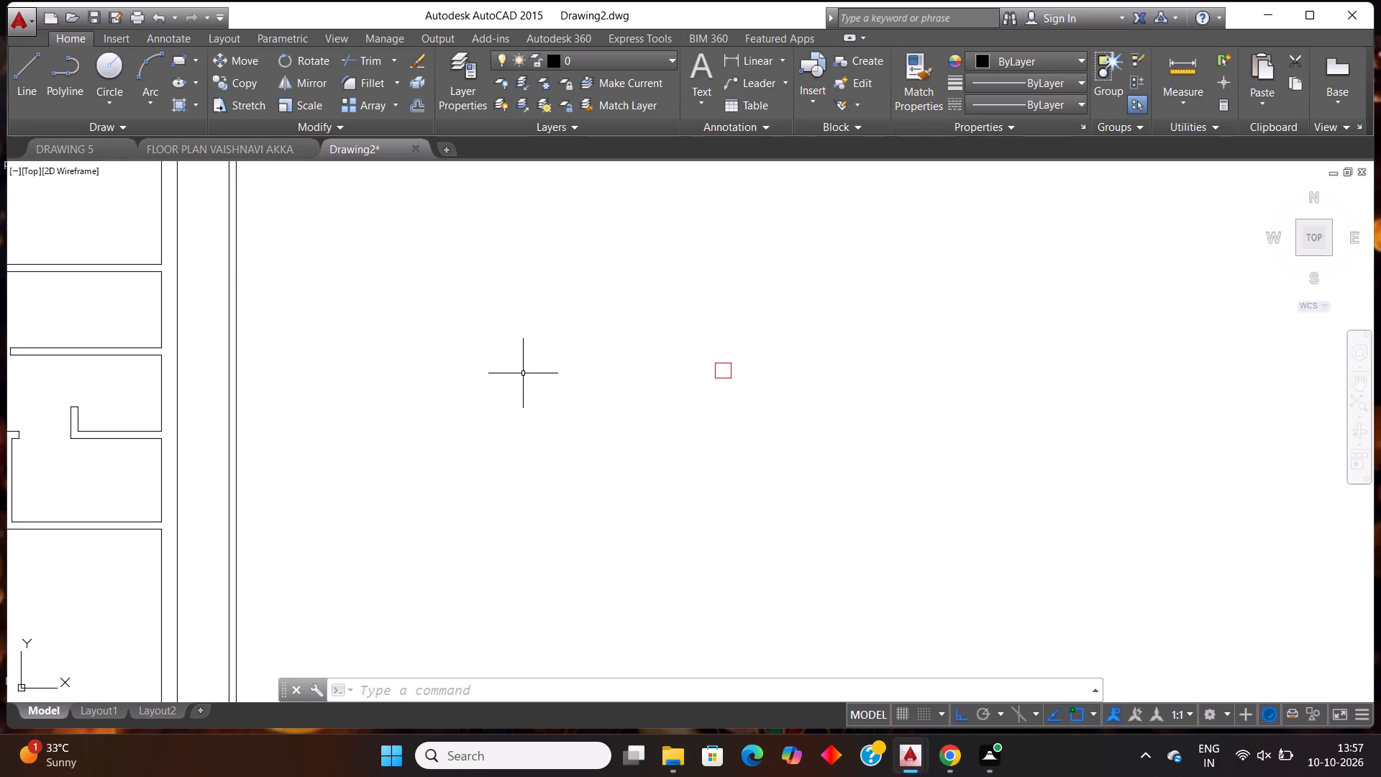
Erase the small red square block east of the floor plan.
{"action": "left_click", "coordinate": [815, 407]}
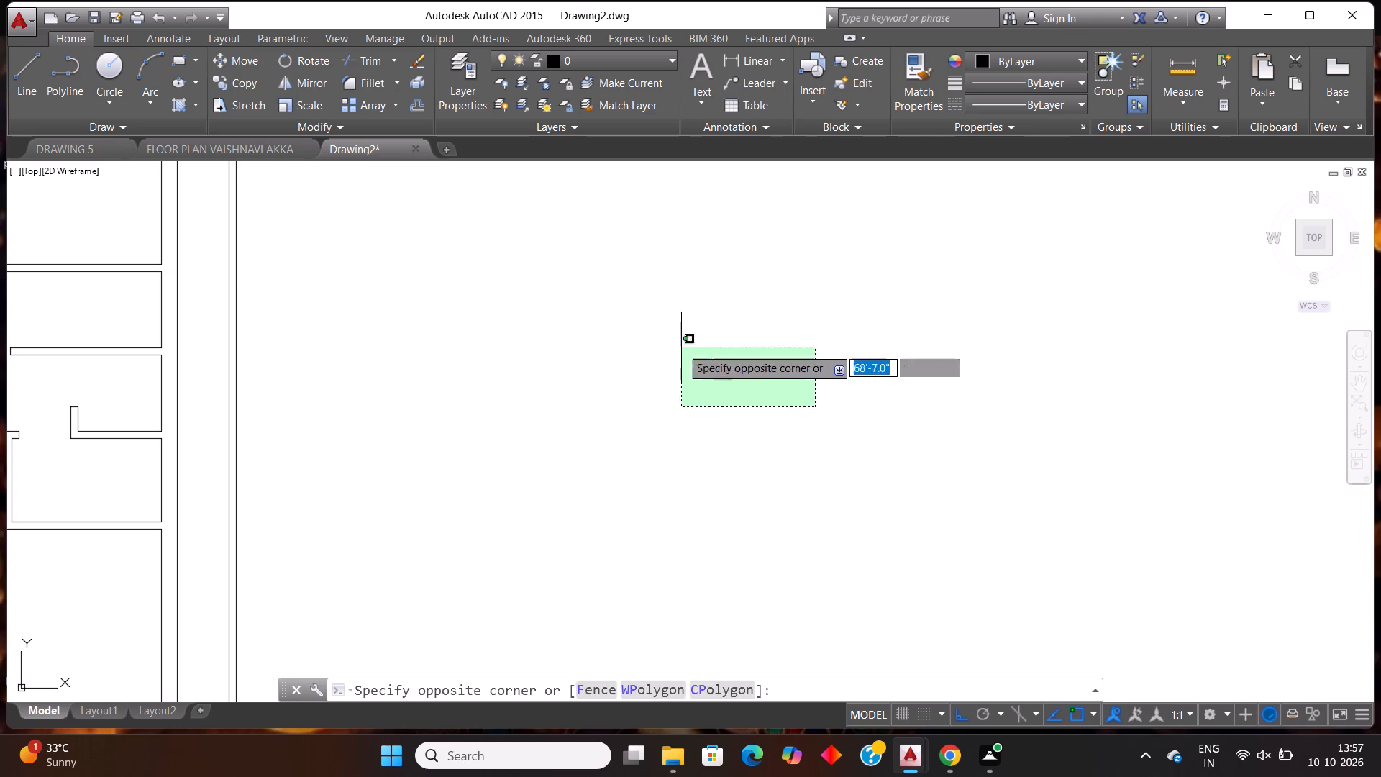
{"action": "left_click", "coordinate": [681, 347]}
{"action": "key", "text": "Delete"}
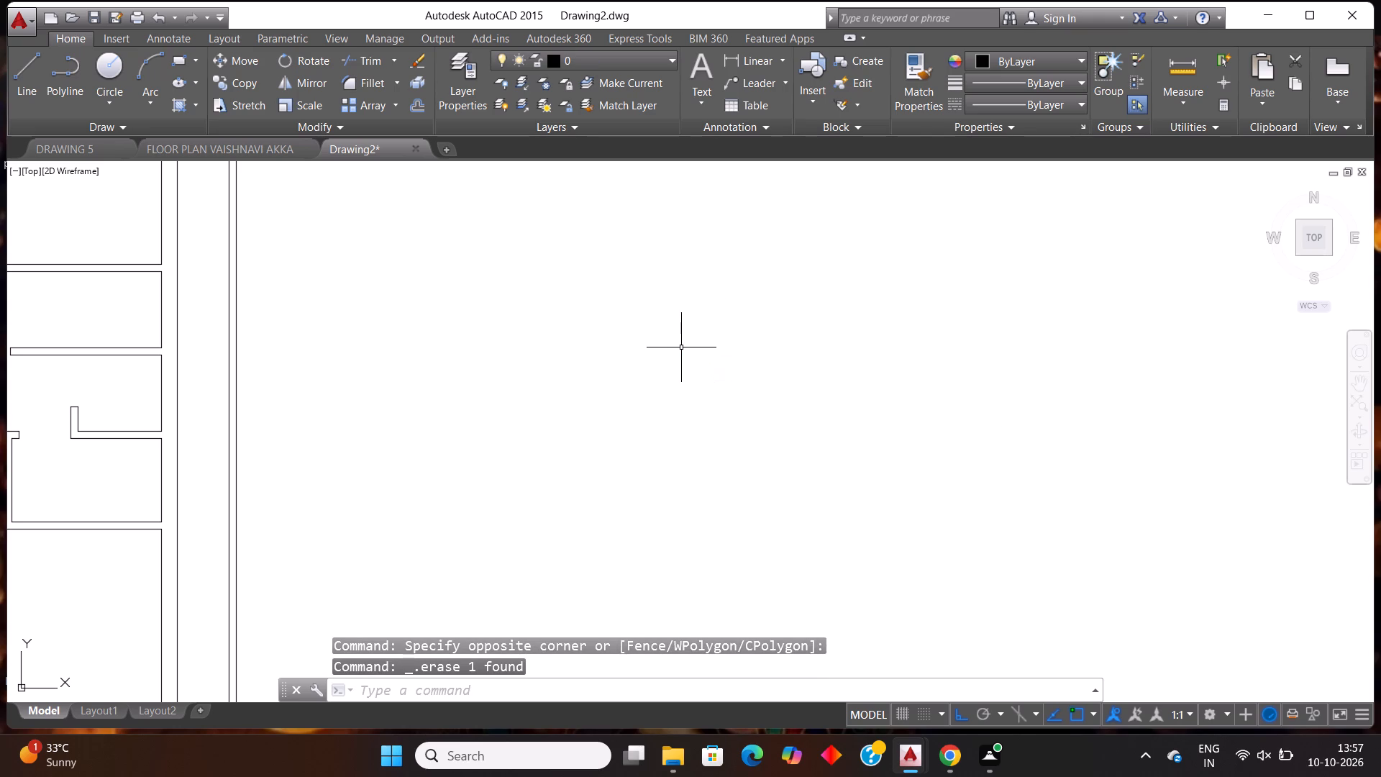
Draw a 0.754' horizontal line with the Line command in the empty space east of the floor plan.
{"action": "key", "text": "l"}
{"action": "key", "text": "Return"}
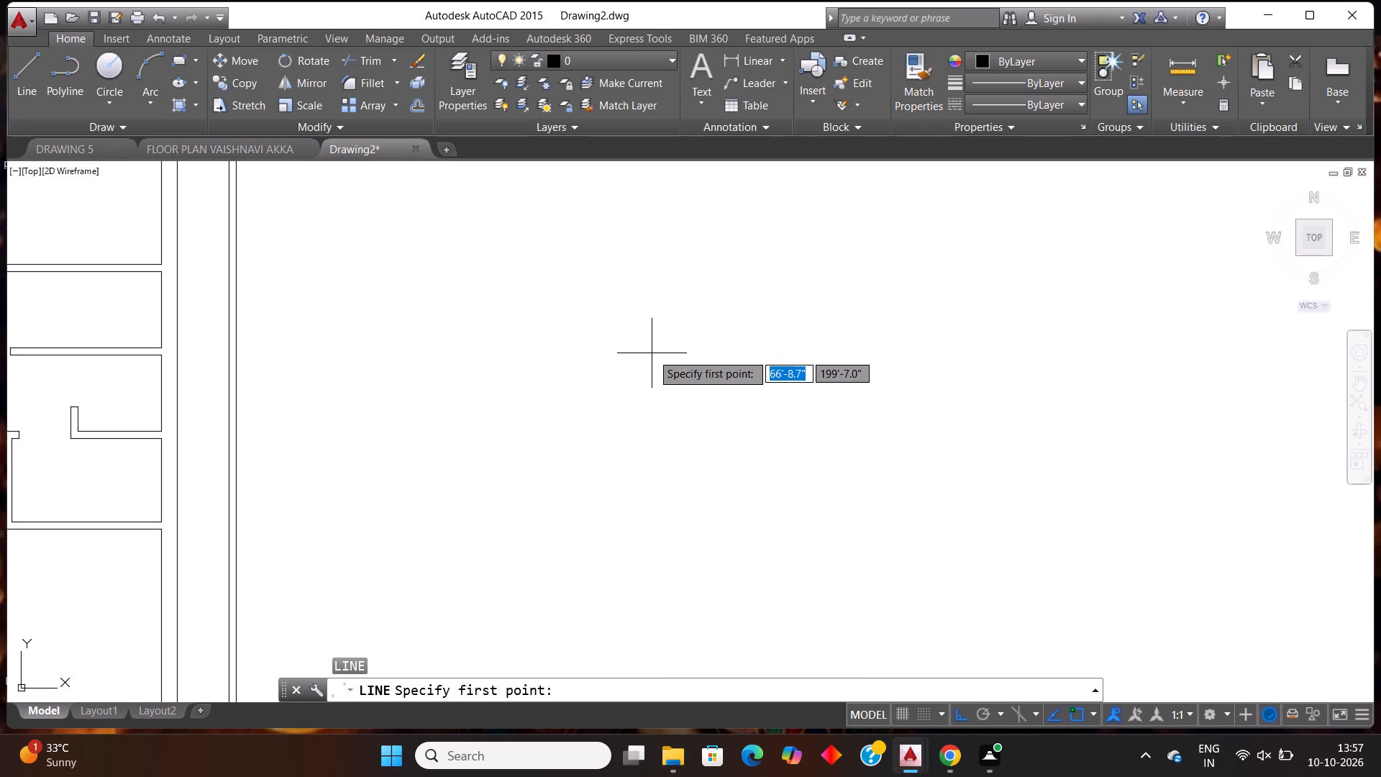
{"action": "left_click", "coordinate": [652, 353]}
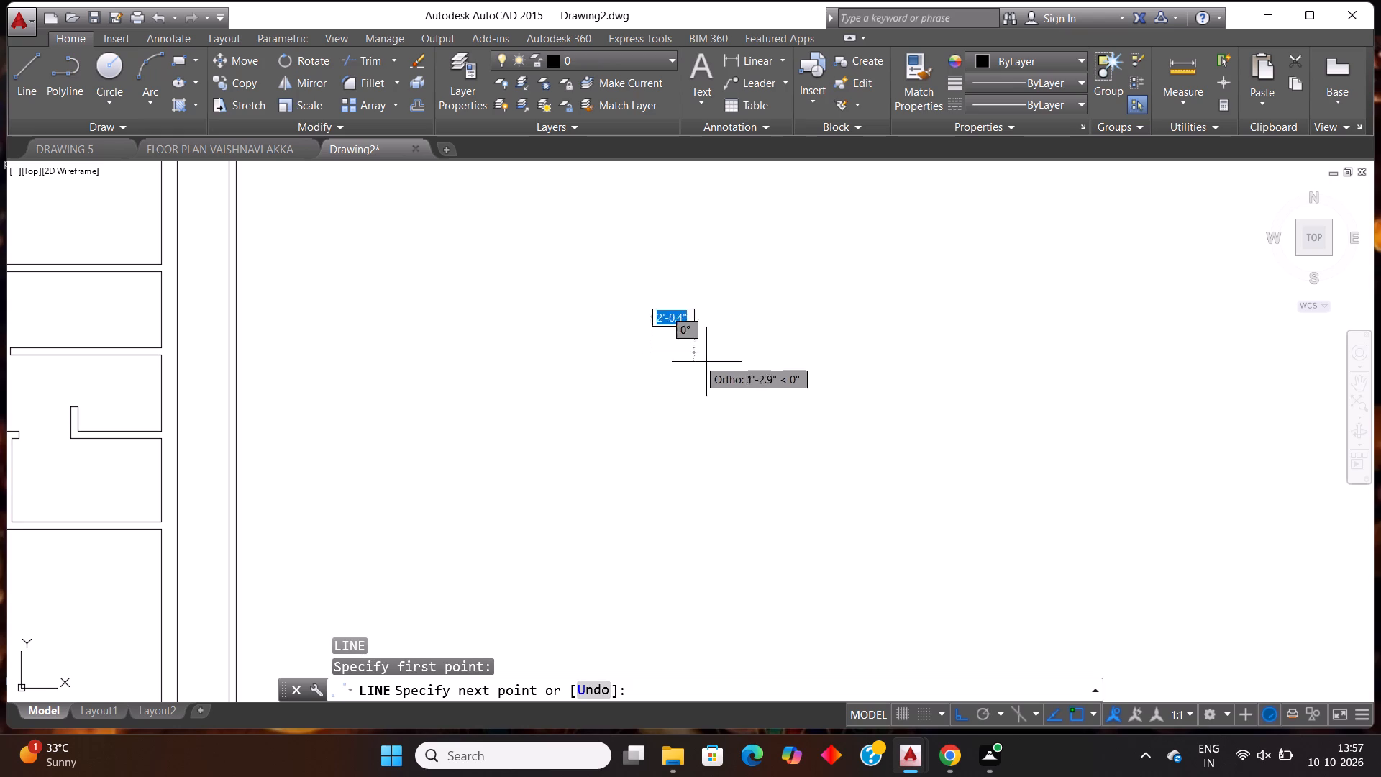
{"action": "type", "text": "0.754'"}
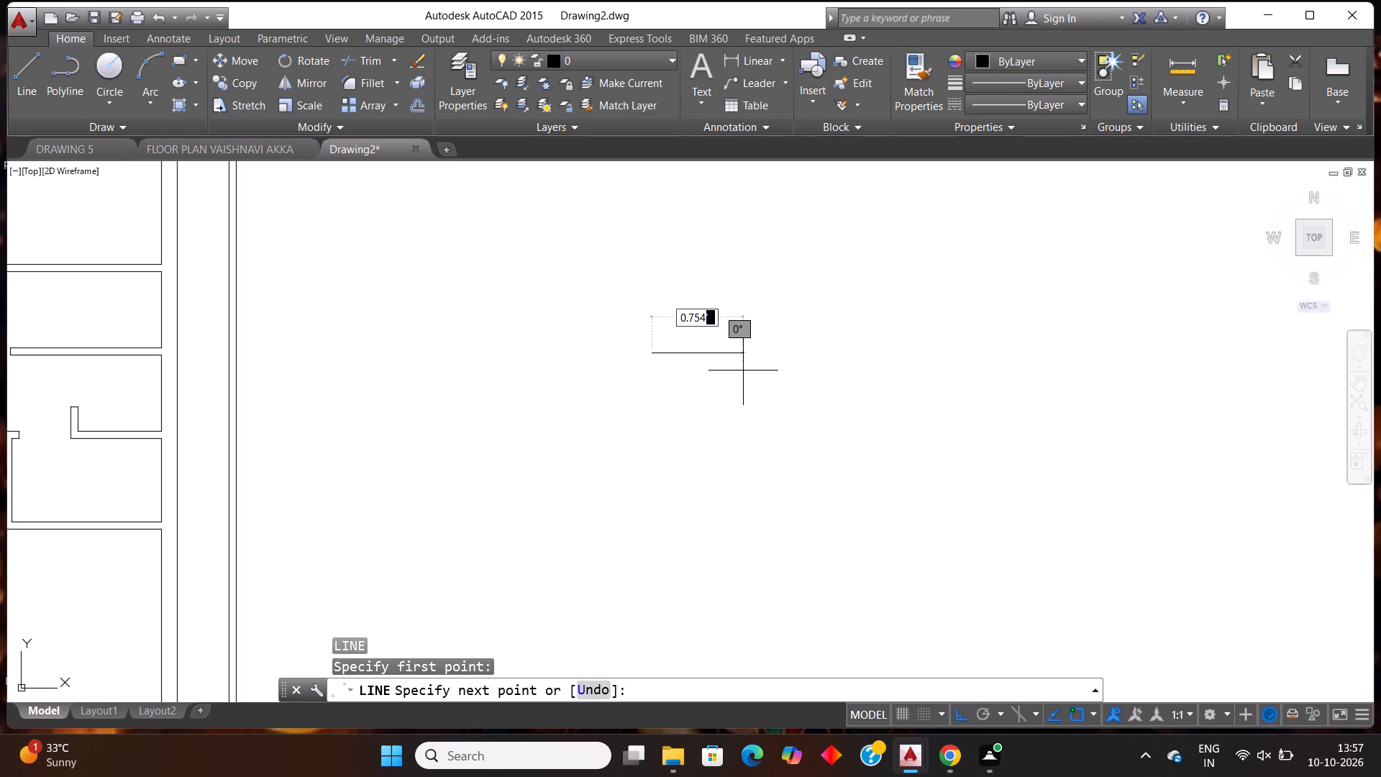
{"action": "key", "text": "Return"}
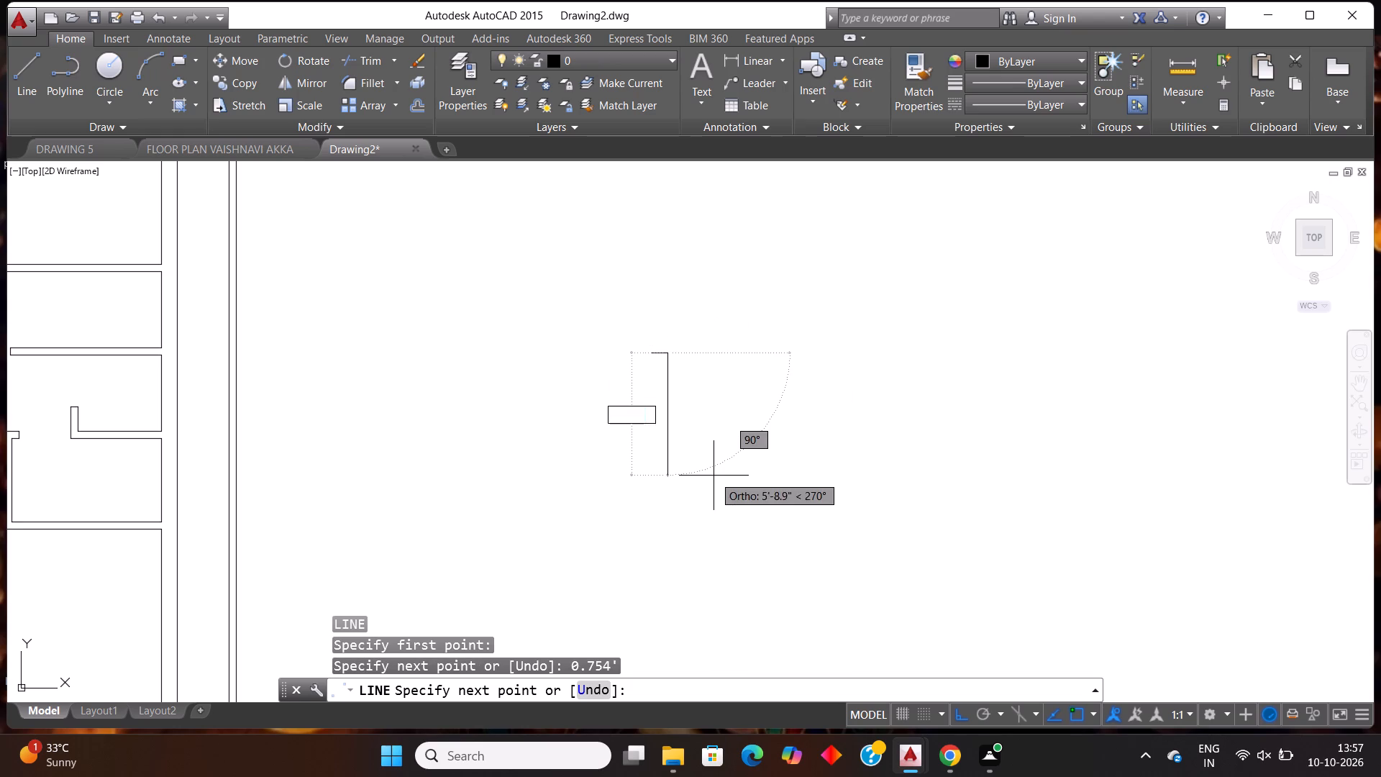
{"action": "key", "text": "Return"}
Convert the value 450 from millimeters to feet in the quick calculator, and close it.
{"action": "type", "text": "cal"}
{"action": "left_click", "coordinate": [780, 534]}
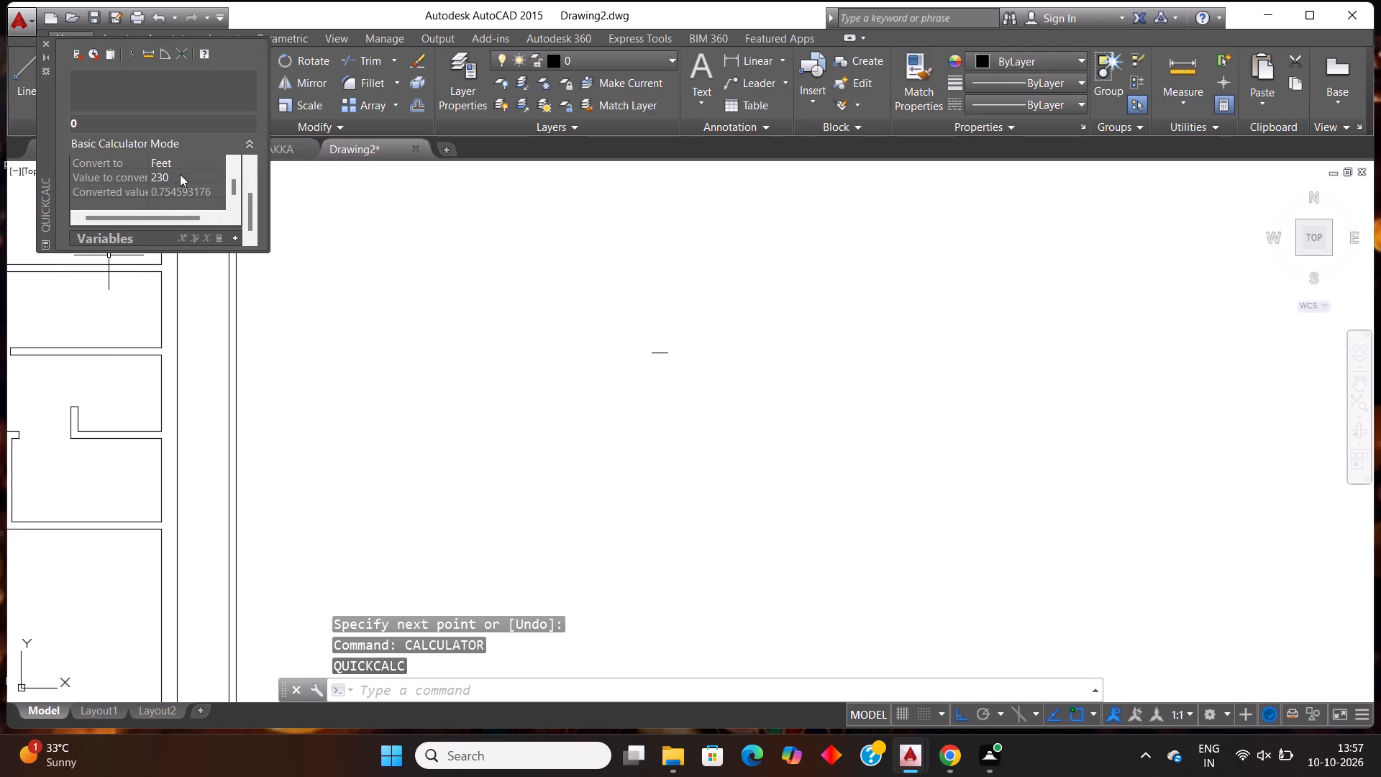
{"action": "left_click", "coordinate": [180, 174]}
{"action": "type", "text": "450"}
{"action": "key", "text": "Return"}
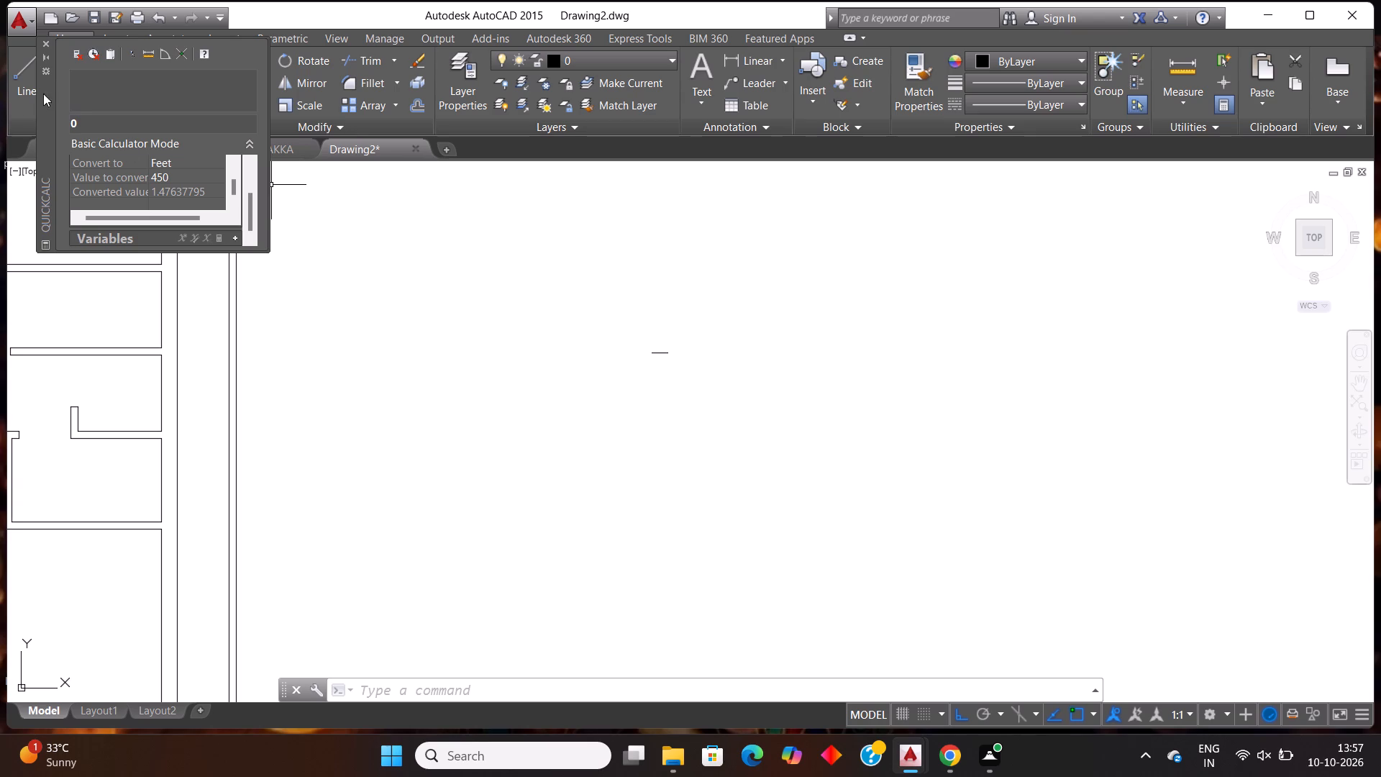
{"action": "left_click", "coordinate": [43, 42]}
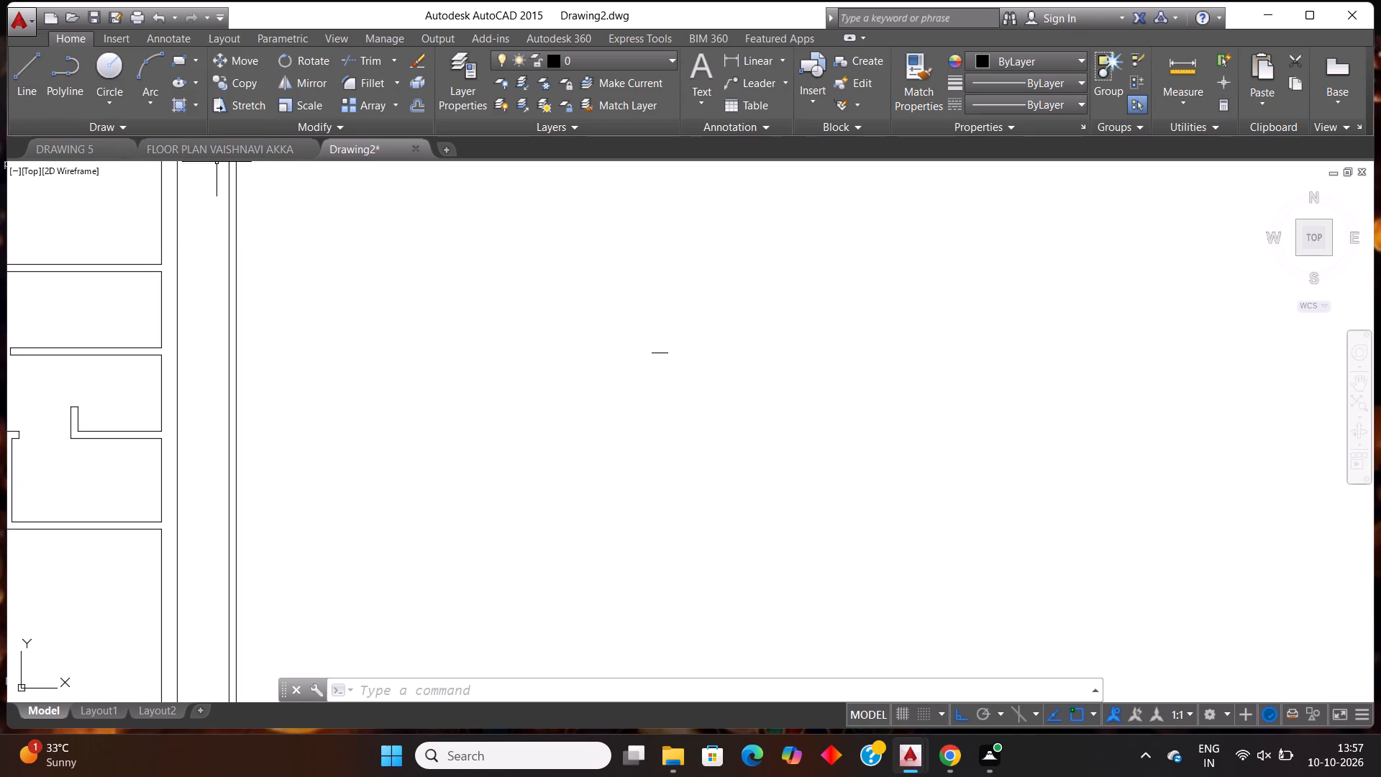
Draw a 1.47' line downward from the west end of the short line, continuing with a 0.754' line eastward.
{"action": "scroll", "coordinate": [632, 300], "scroll_direction": "up", "scroll_amount": 1}
{"action": "key", "text": "l"}
{"action": "key", "text": "Return"}
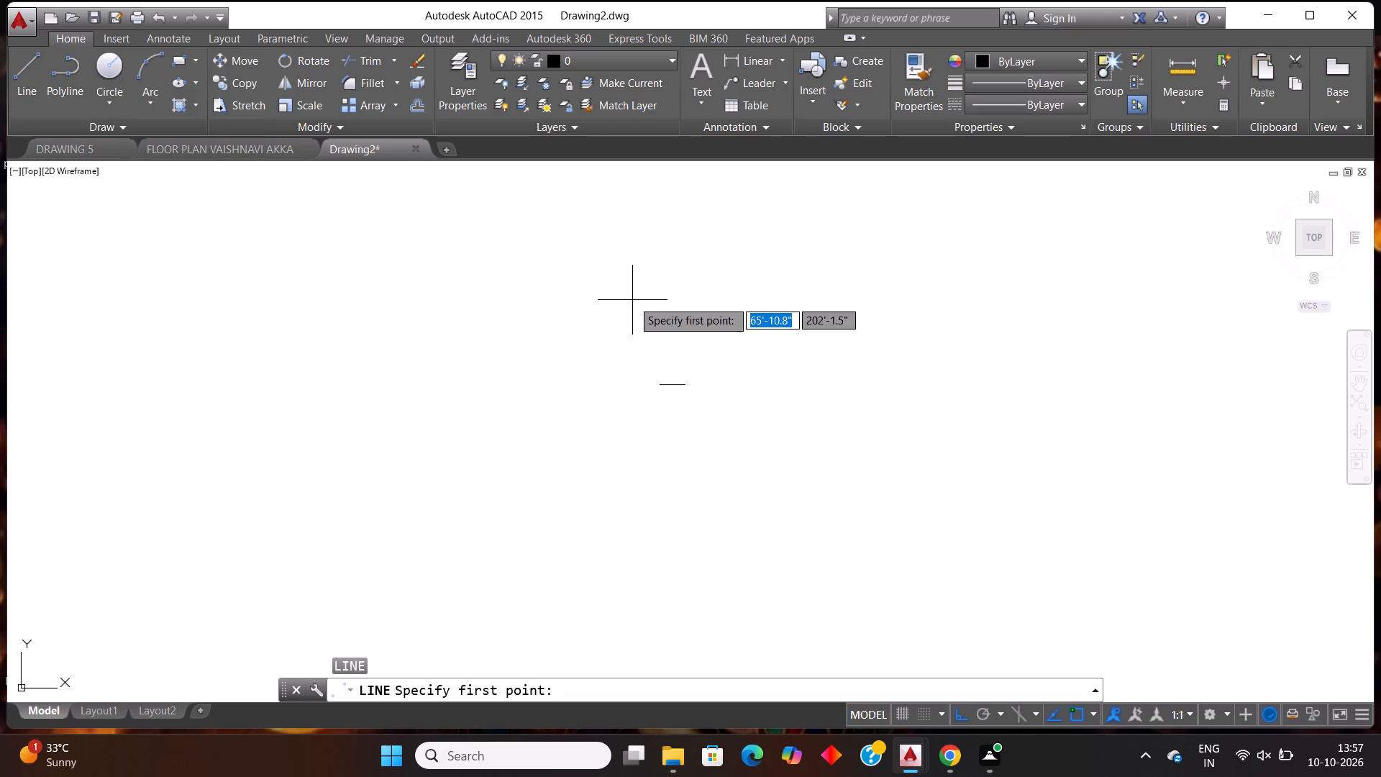
{"action": "left_click", "coordinate": [661, 388]}
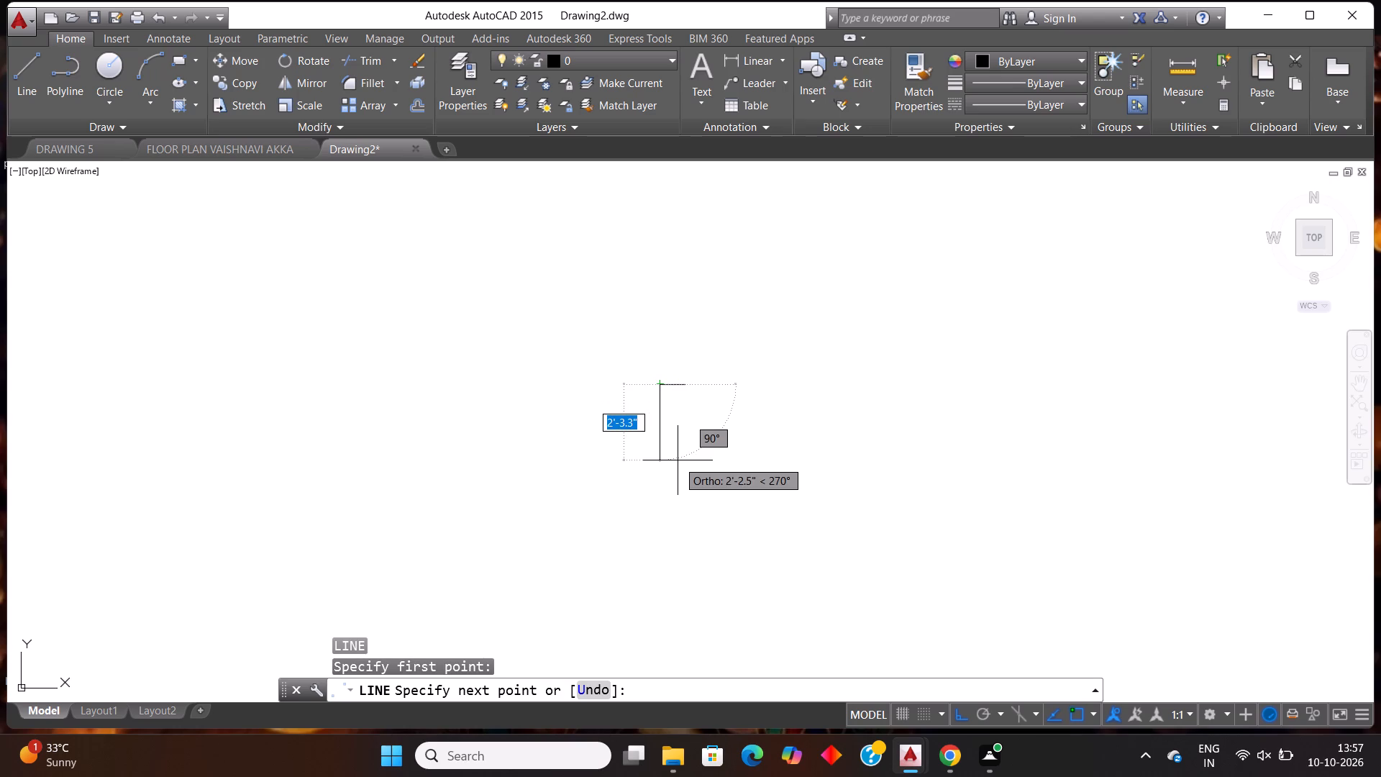
{"action": "type", "text": "1.47'"}
{"action": "key", "text": "Return"}
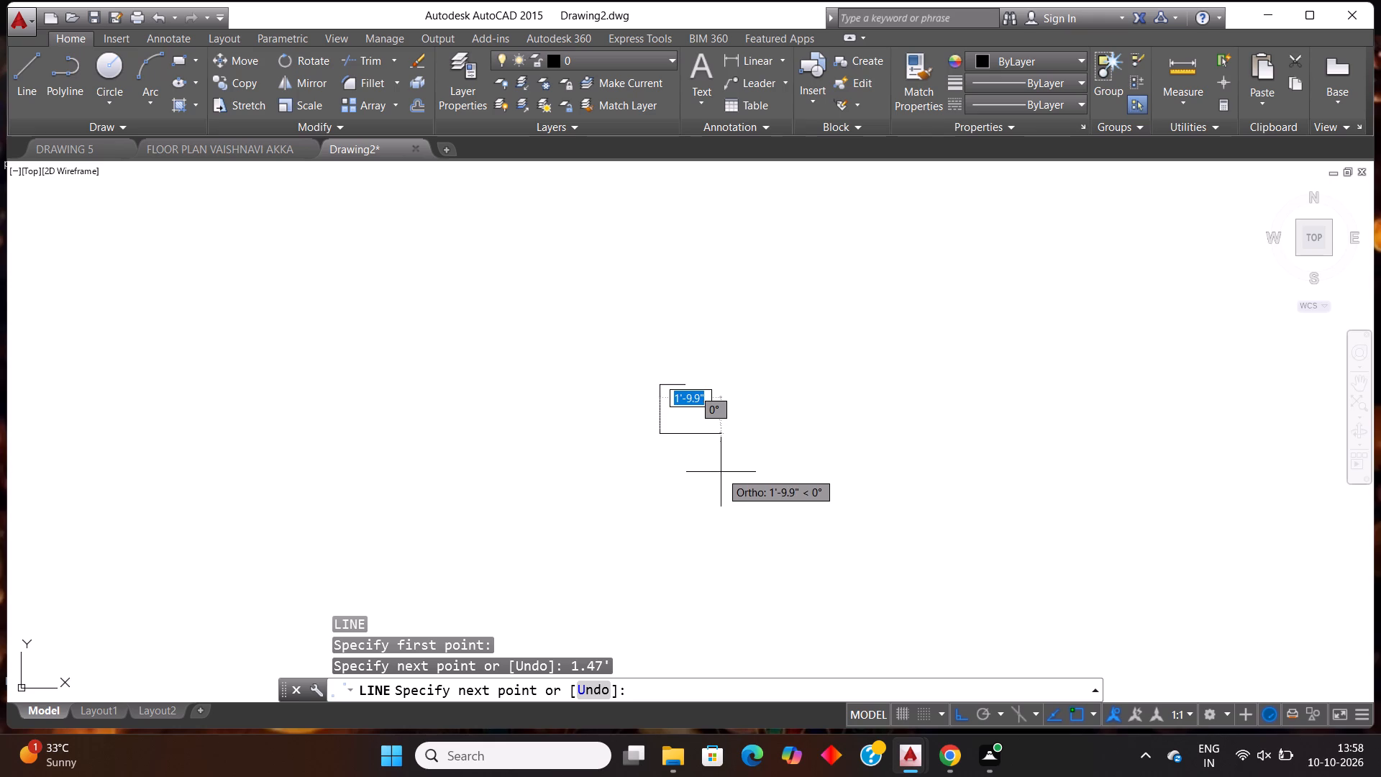
{"action": "type", "text": "0.754"}
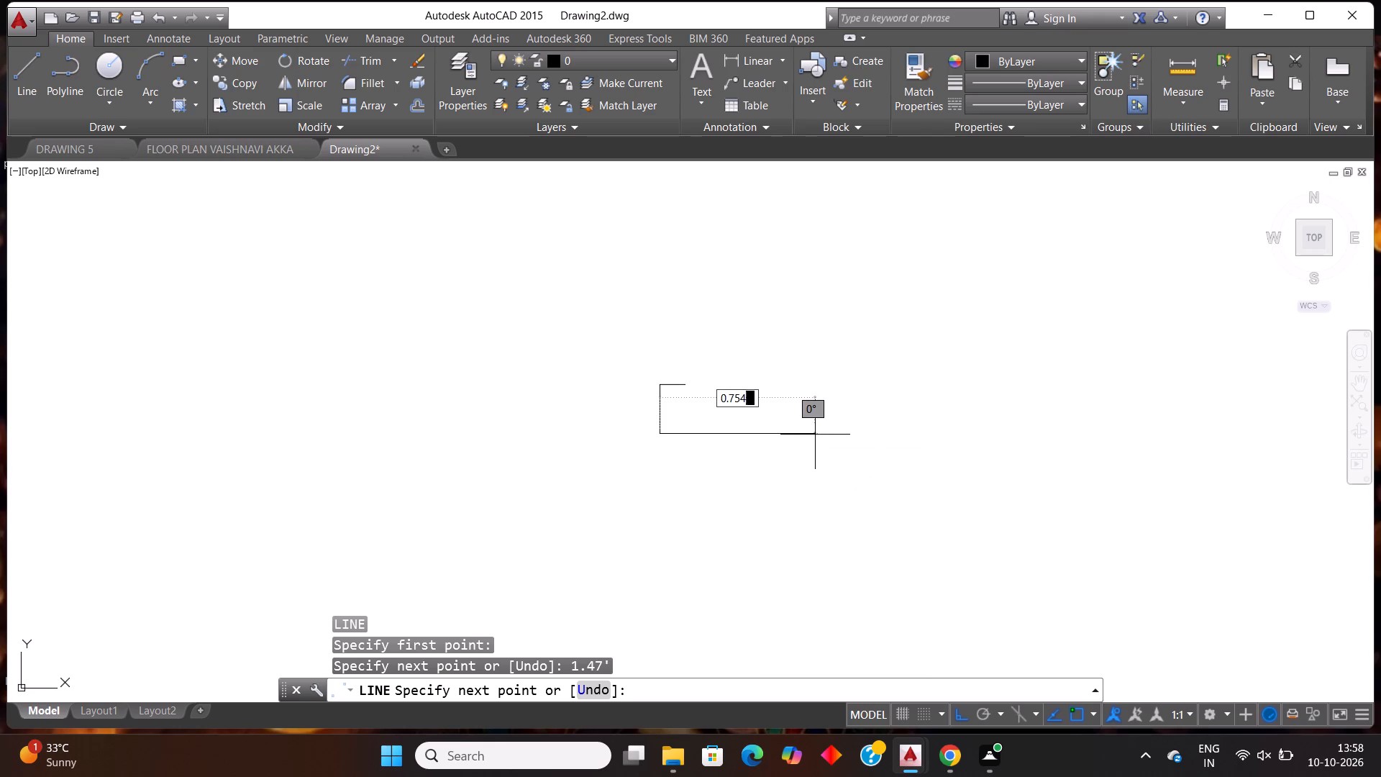
{"action": "key", "text": "apostrophe"}
{"action": "key", "text": "Return"}
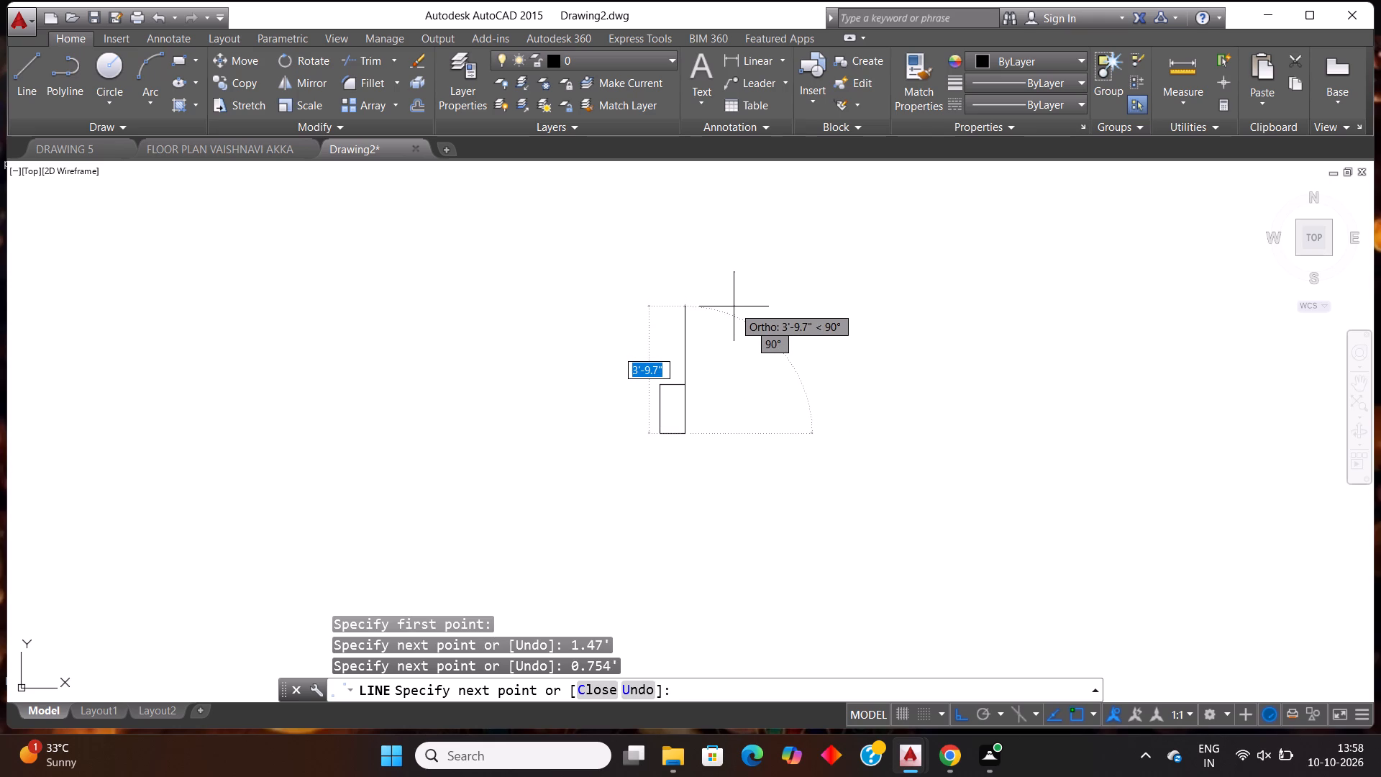
{"action": "key", "text": "1"}
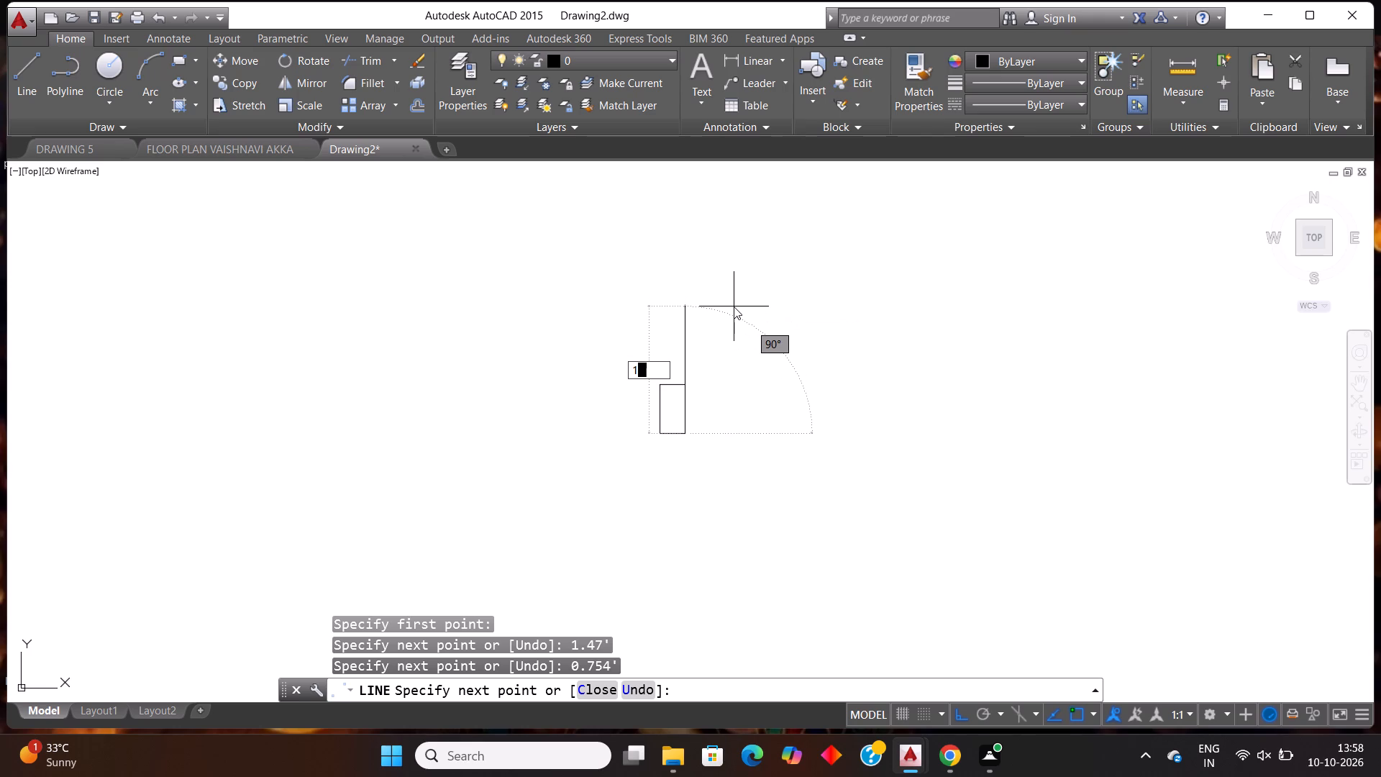
{"action": "key", "text": "Escape"}
{"action": "key", "text": "Escape"}
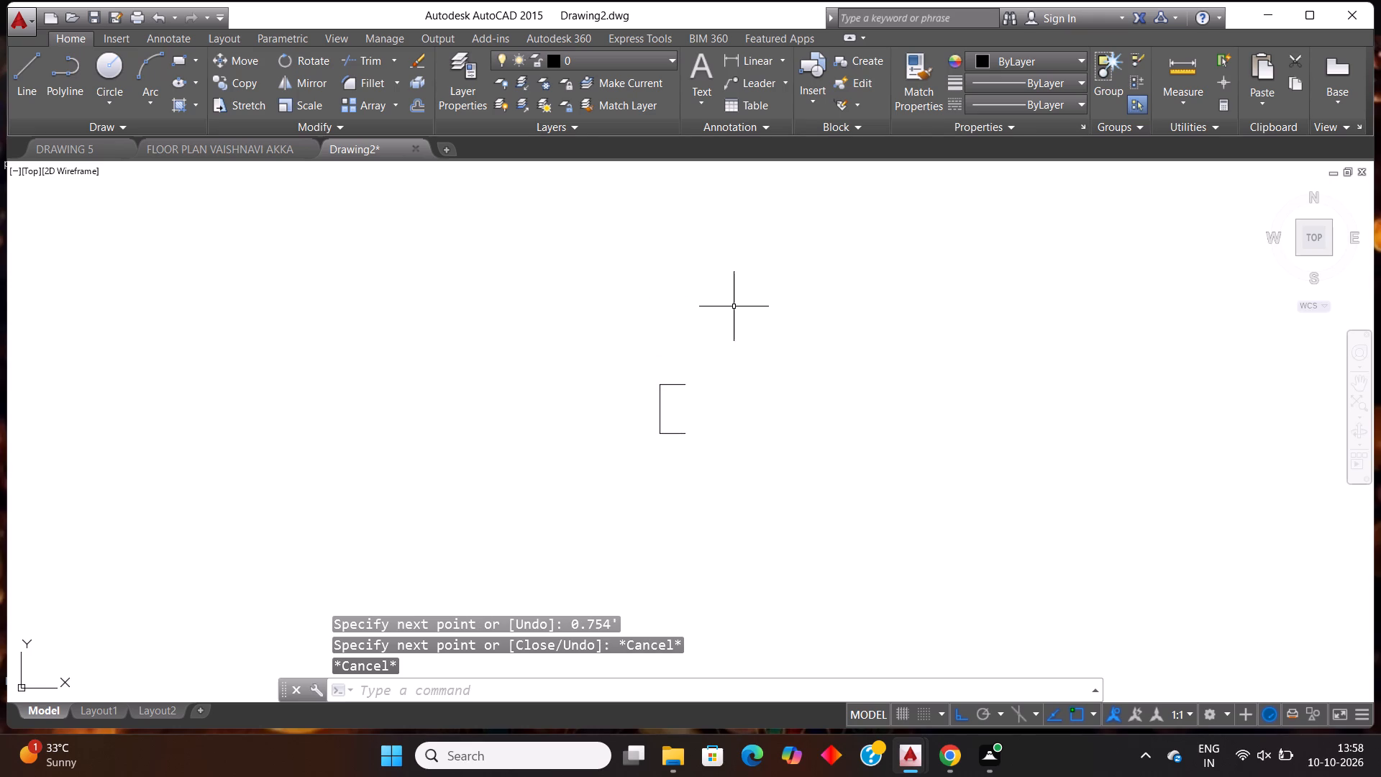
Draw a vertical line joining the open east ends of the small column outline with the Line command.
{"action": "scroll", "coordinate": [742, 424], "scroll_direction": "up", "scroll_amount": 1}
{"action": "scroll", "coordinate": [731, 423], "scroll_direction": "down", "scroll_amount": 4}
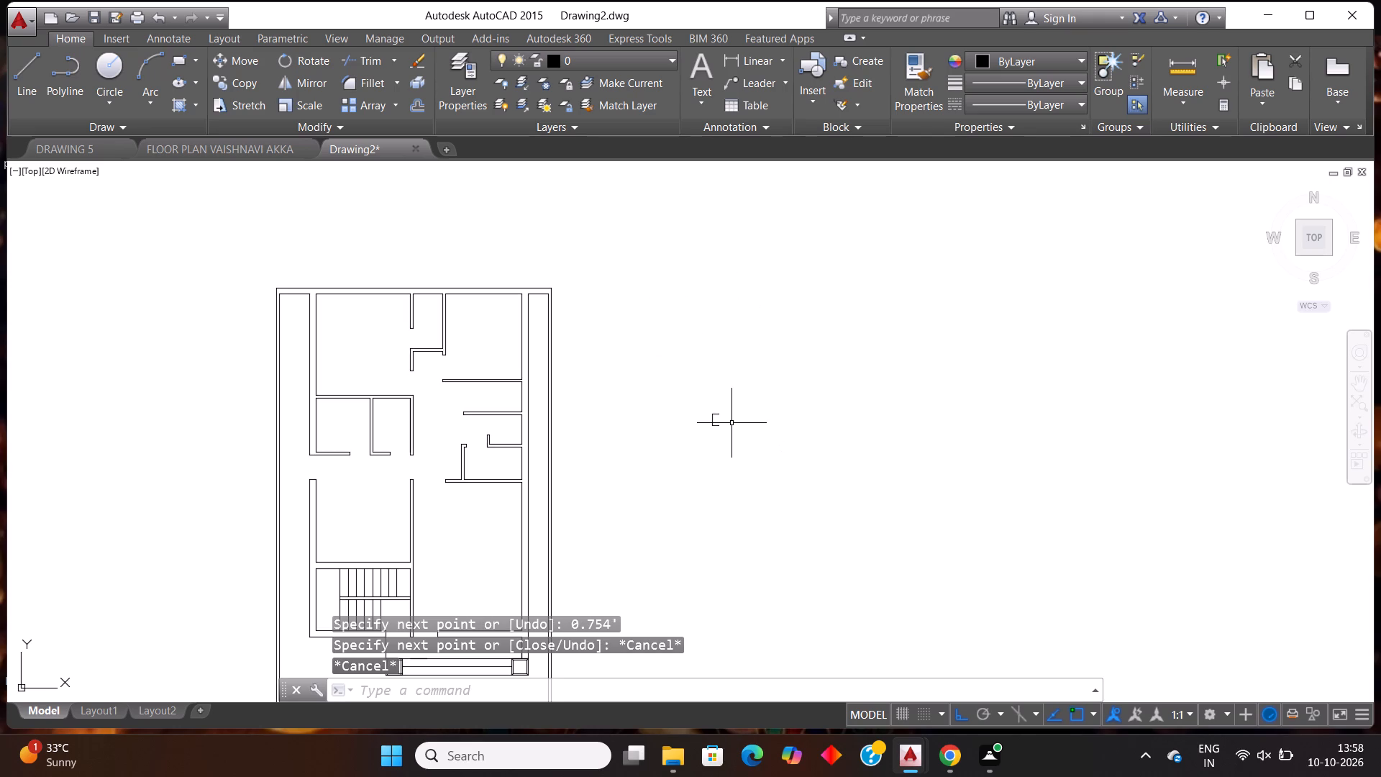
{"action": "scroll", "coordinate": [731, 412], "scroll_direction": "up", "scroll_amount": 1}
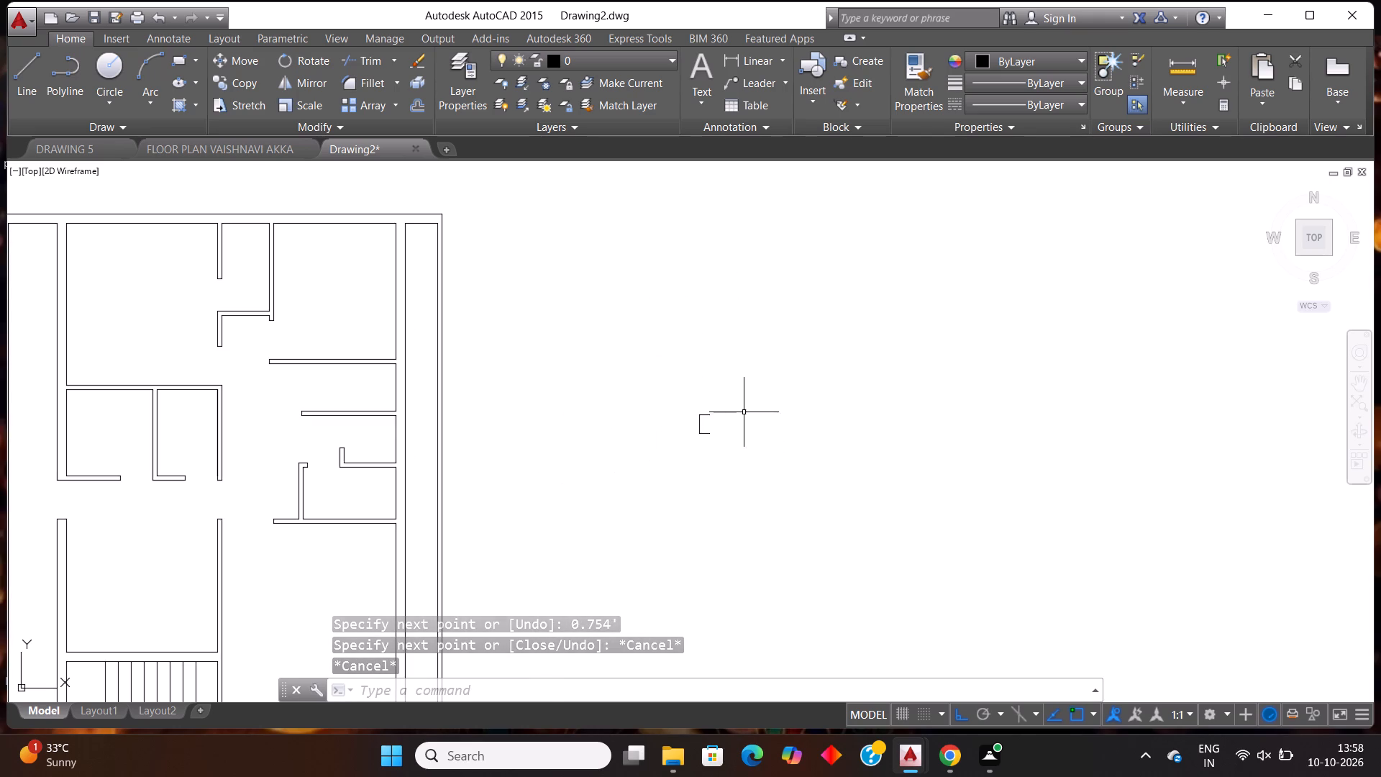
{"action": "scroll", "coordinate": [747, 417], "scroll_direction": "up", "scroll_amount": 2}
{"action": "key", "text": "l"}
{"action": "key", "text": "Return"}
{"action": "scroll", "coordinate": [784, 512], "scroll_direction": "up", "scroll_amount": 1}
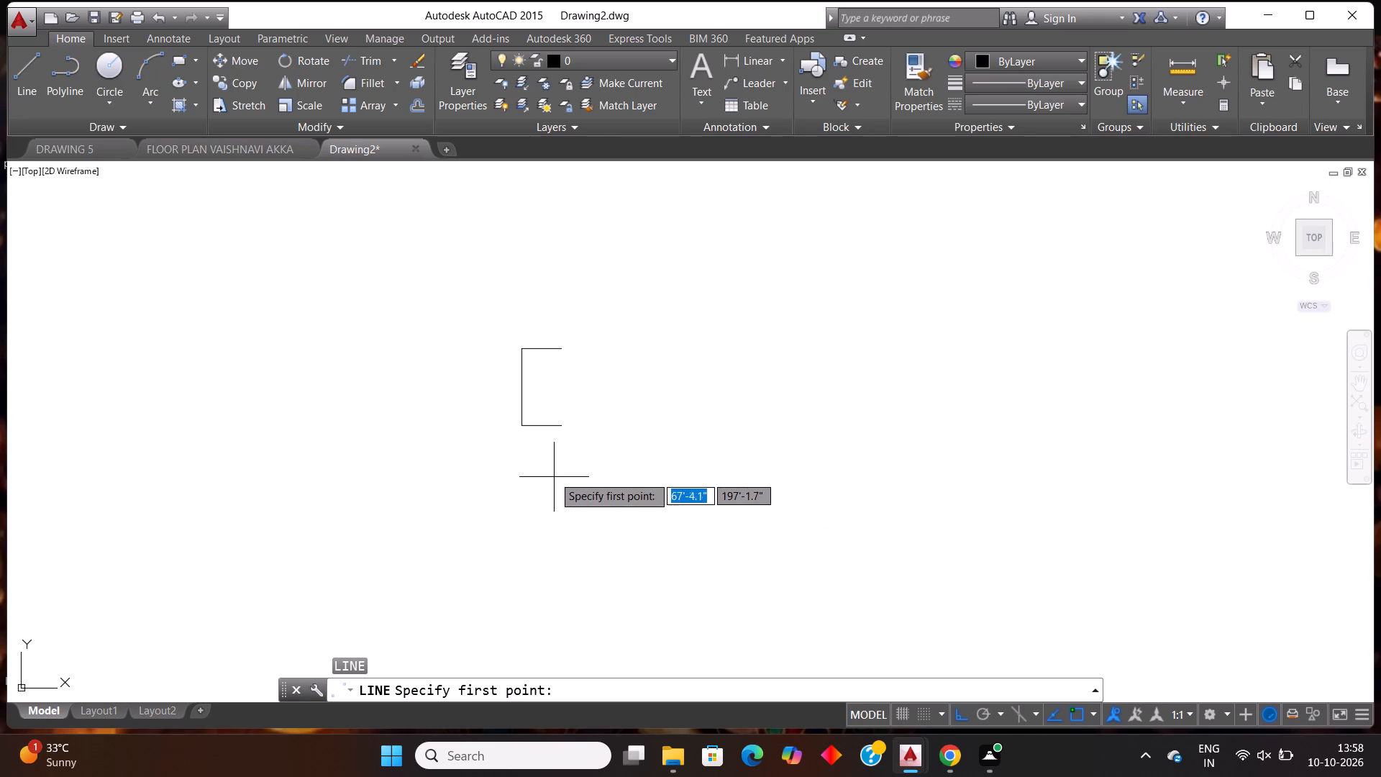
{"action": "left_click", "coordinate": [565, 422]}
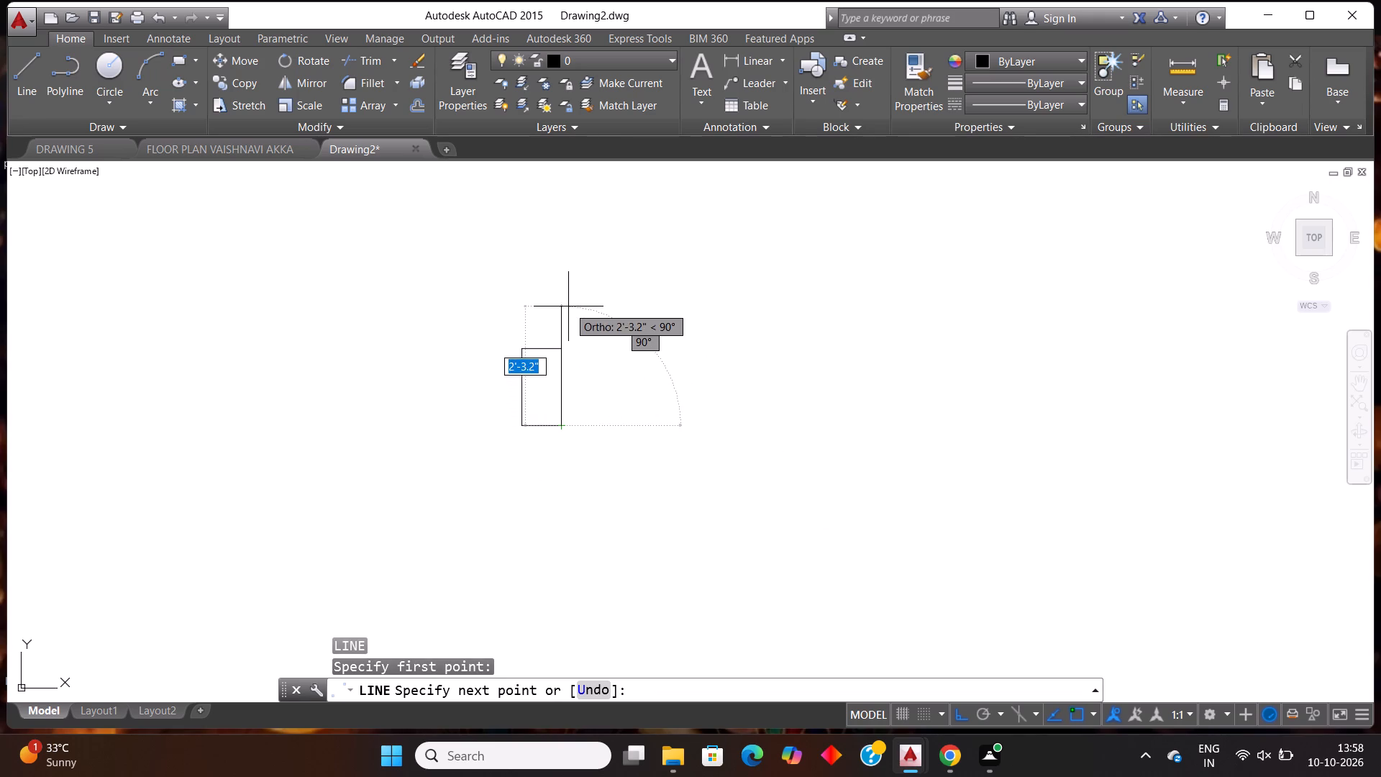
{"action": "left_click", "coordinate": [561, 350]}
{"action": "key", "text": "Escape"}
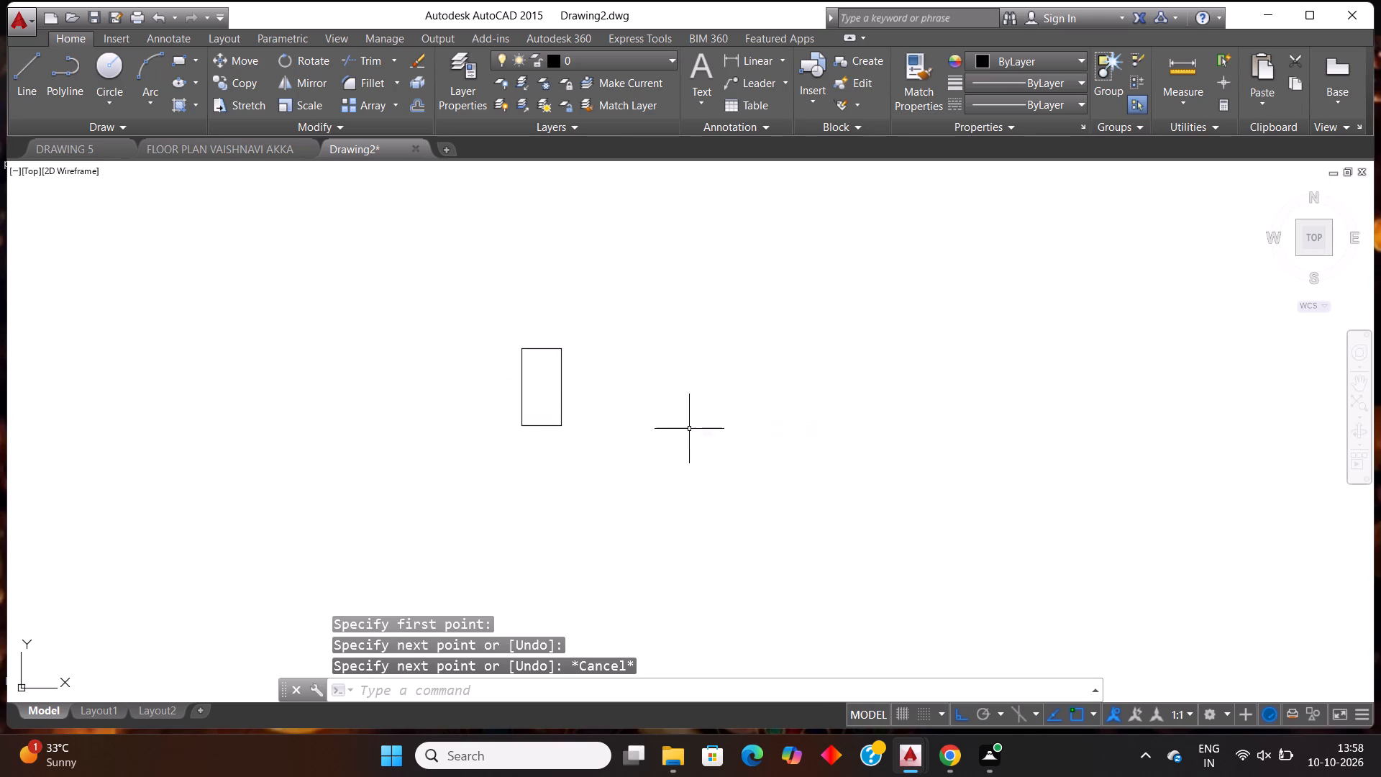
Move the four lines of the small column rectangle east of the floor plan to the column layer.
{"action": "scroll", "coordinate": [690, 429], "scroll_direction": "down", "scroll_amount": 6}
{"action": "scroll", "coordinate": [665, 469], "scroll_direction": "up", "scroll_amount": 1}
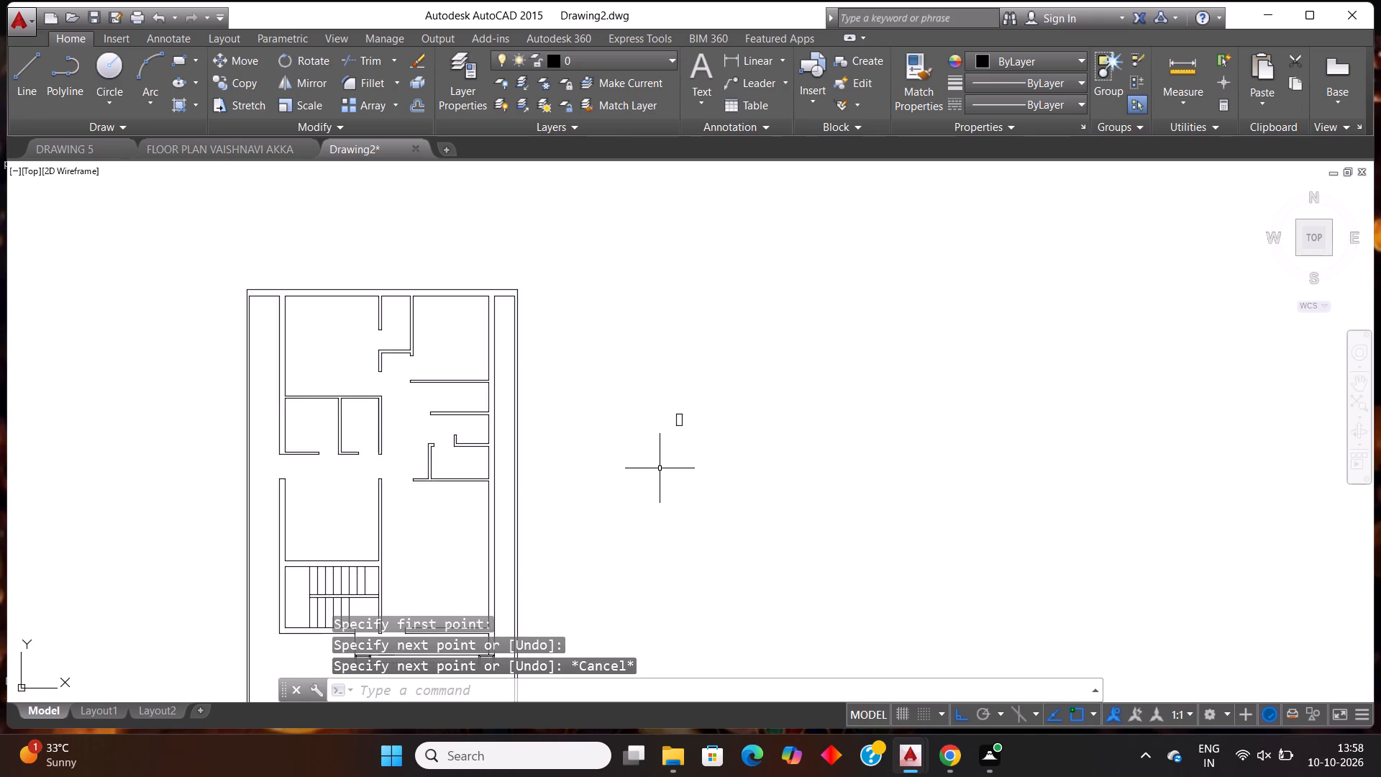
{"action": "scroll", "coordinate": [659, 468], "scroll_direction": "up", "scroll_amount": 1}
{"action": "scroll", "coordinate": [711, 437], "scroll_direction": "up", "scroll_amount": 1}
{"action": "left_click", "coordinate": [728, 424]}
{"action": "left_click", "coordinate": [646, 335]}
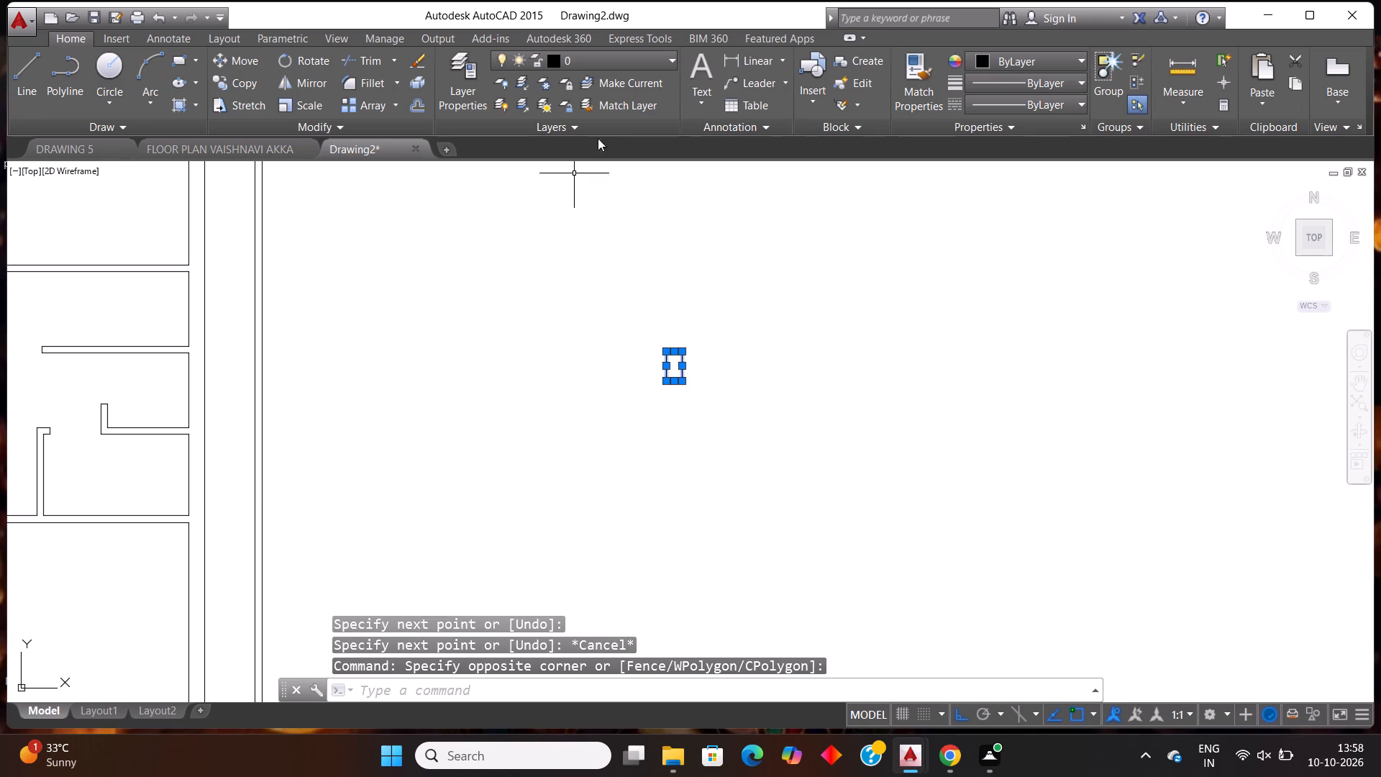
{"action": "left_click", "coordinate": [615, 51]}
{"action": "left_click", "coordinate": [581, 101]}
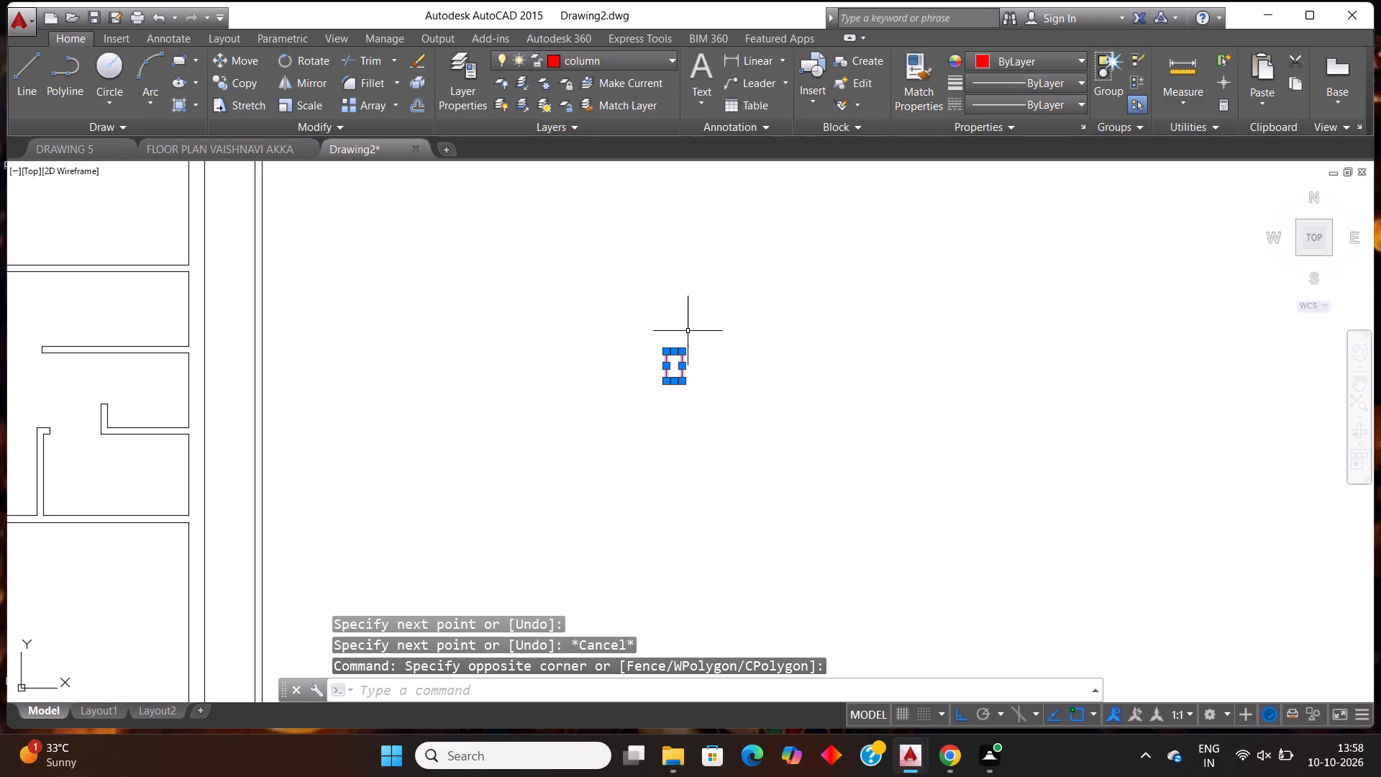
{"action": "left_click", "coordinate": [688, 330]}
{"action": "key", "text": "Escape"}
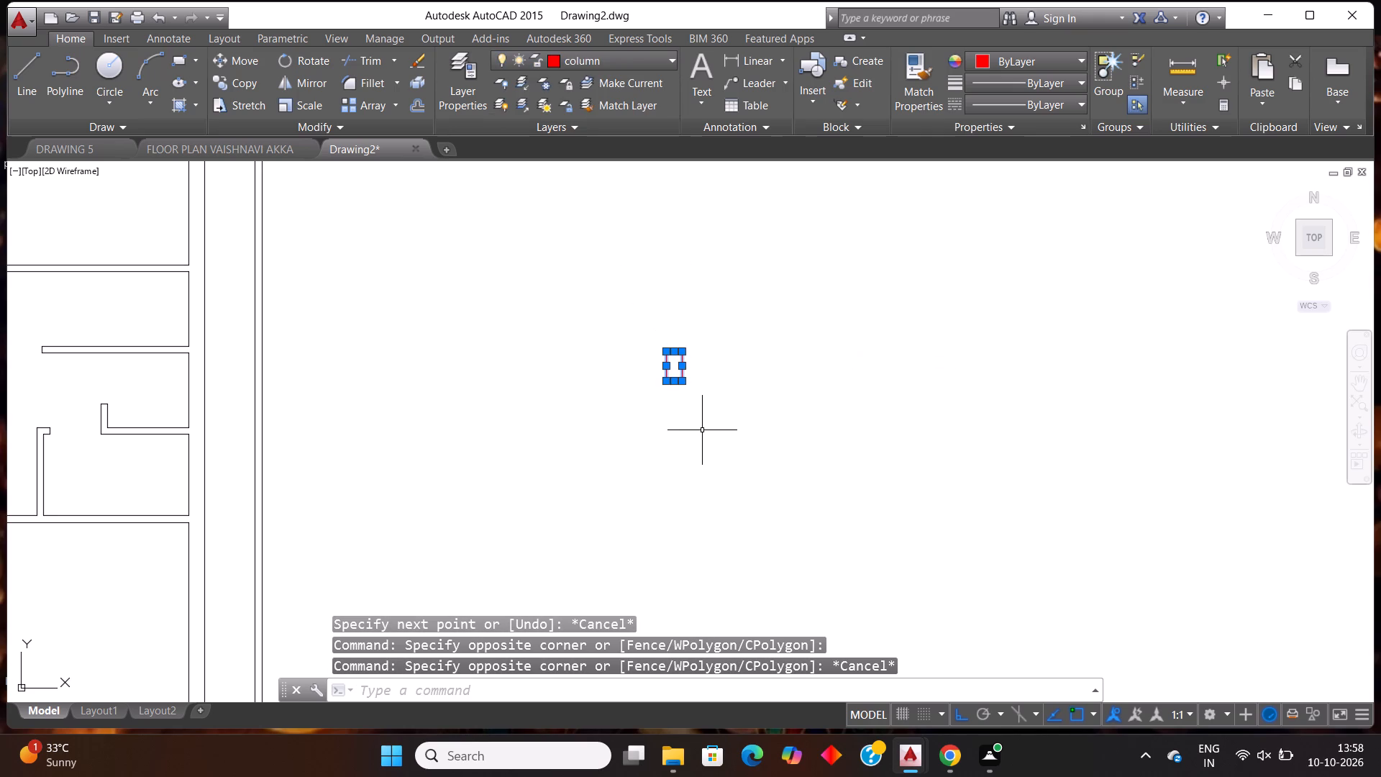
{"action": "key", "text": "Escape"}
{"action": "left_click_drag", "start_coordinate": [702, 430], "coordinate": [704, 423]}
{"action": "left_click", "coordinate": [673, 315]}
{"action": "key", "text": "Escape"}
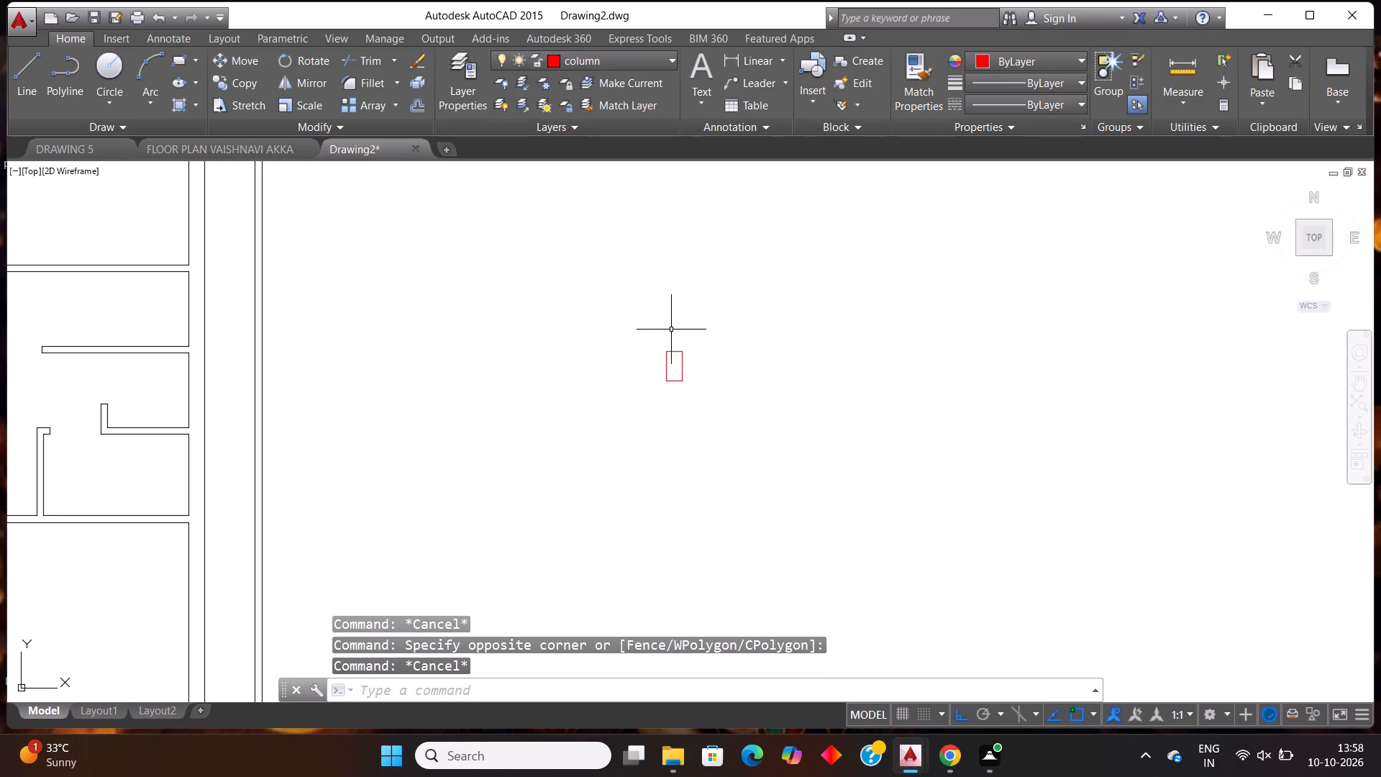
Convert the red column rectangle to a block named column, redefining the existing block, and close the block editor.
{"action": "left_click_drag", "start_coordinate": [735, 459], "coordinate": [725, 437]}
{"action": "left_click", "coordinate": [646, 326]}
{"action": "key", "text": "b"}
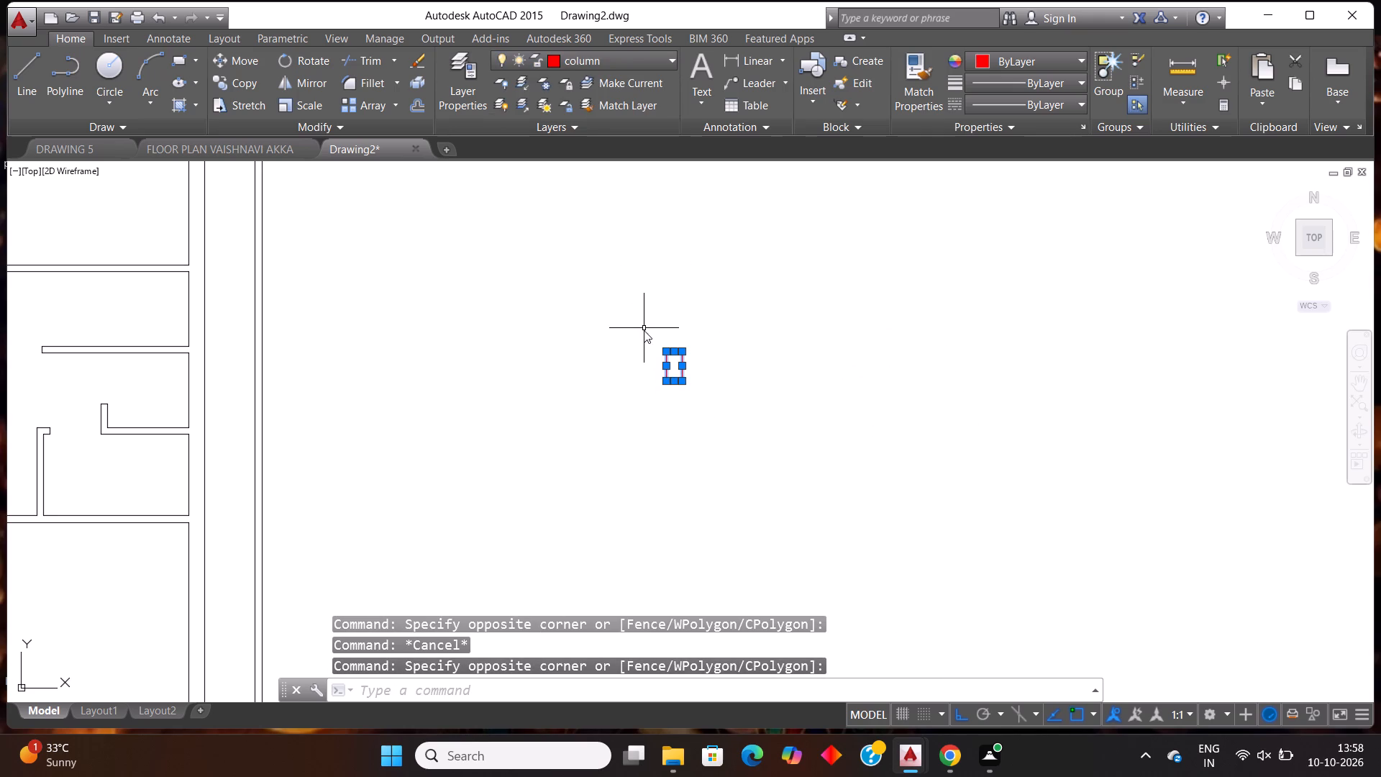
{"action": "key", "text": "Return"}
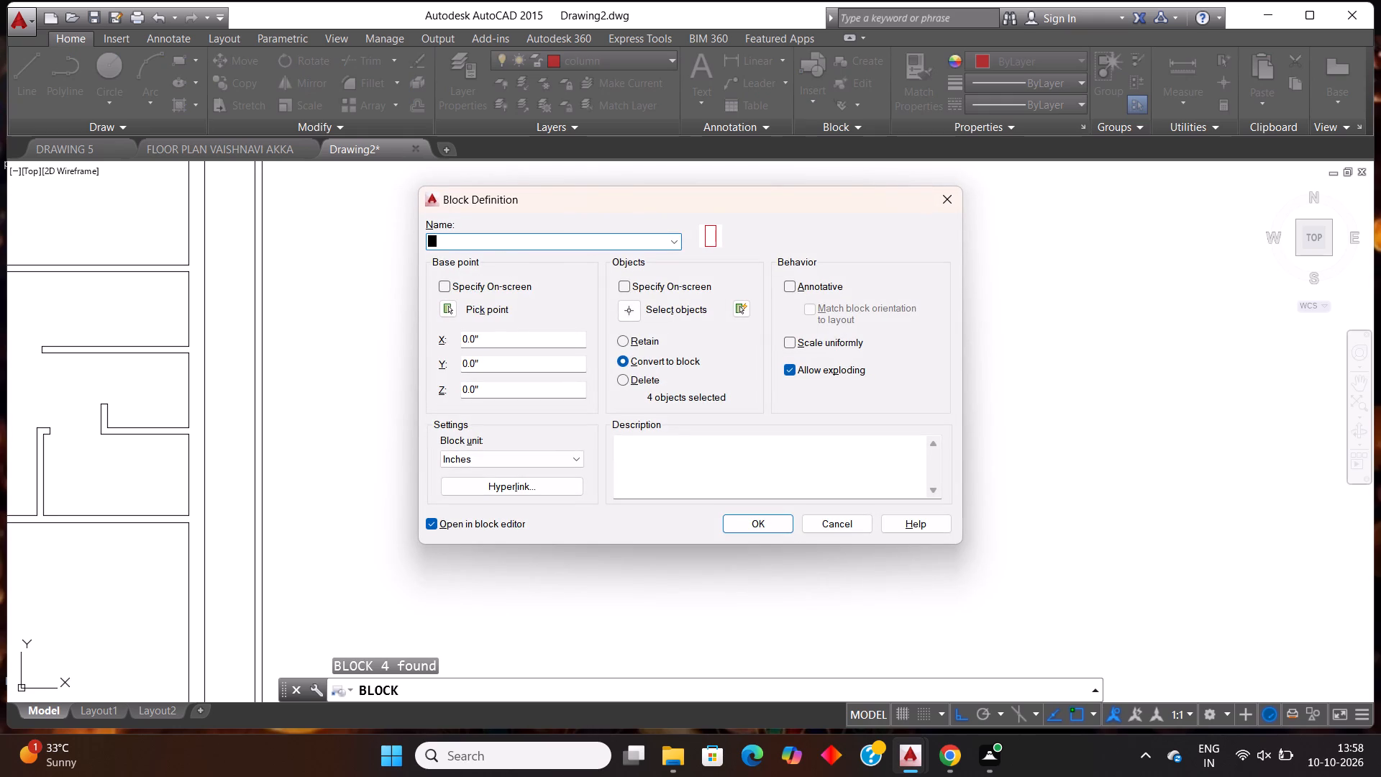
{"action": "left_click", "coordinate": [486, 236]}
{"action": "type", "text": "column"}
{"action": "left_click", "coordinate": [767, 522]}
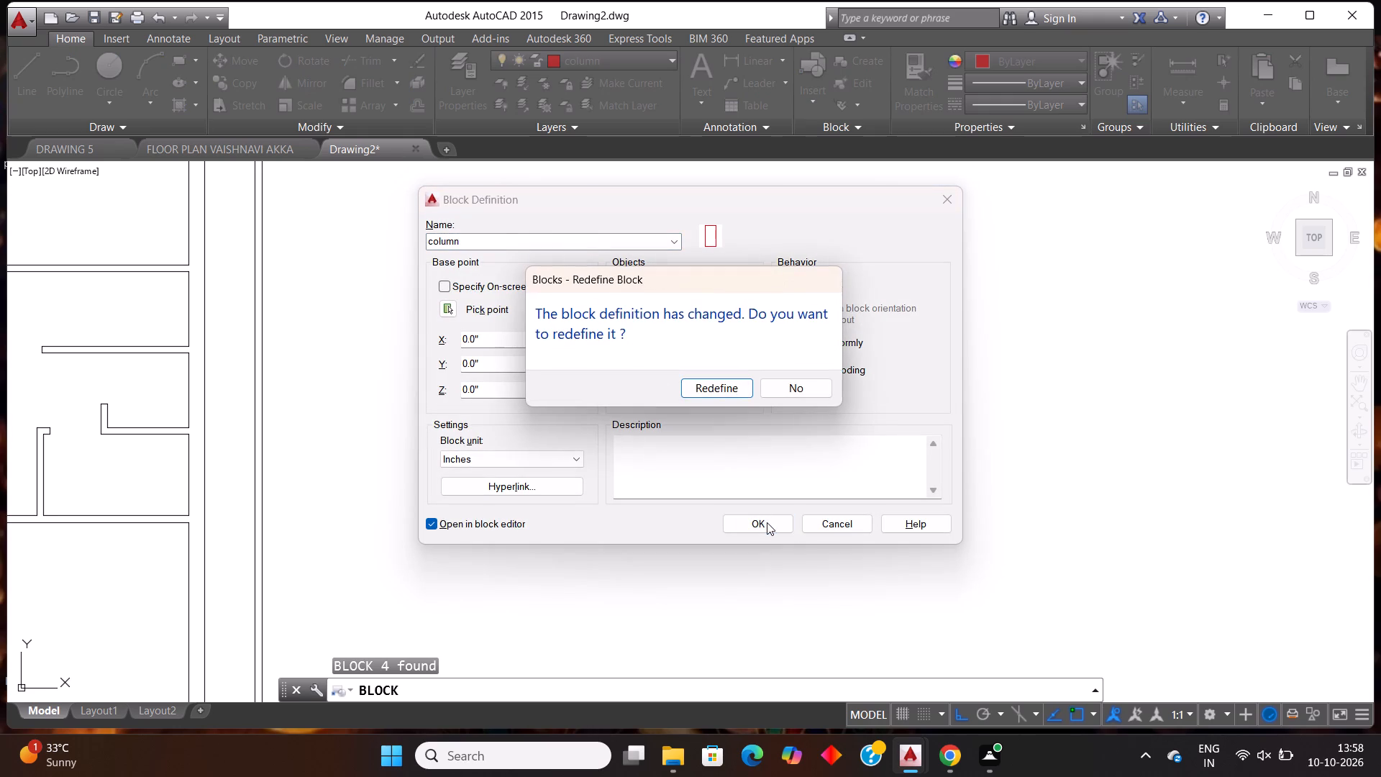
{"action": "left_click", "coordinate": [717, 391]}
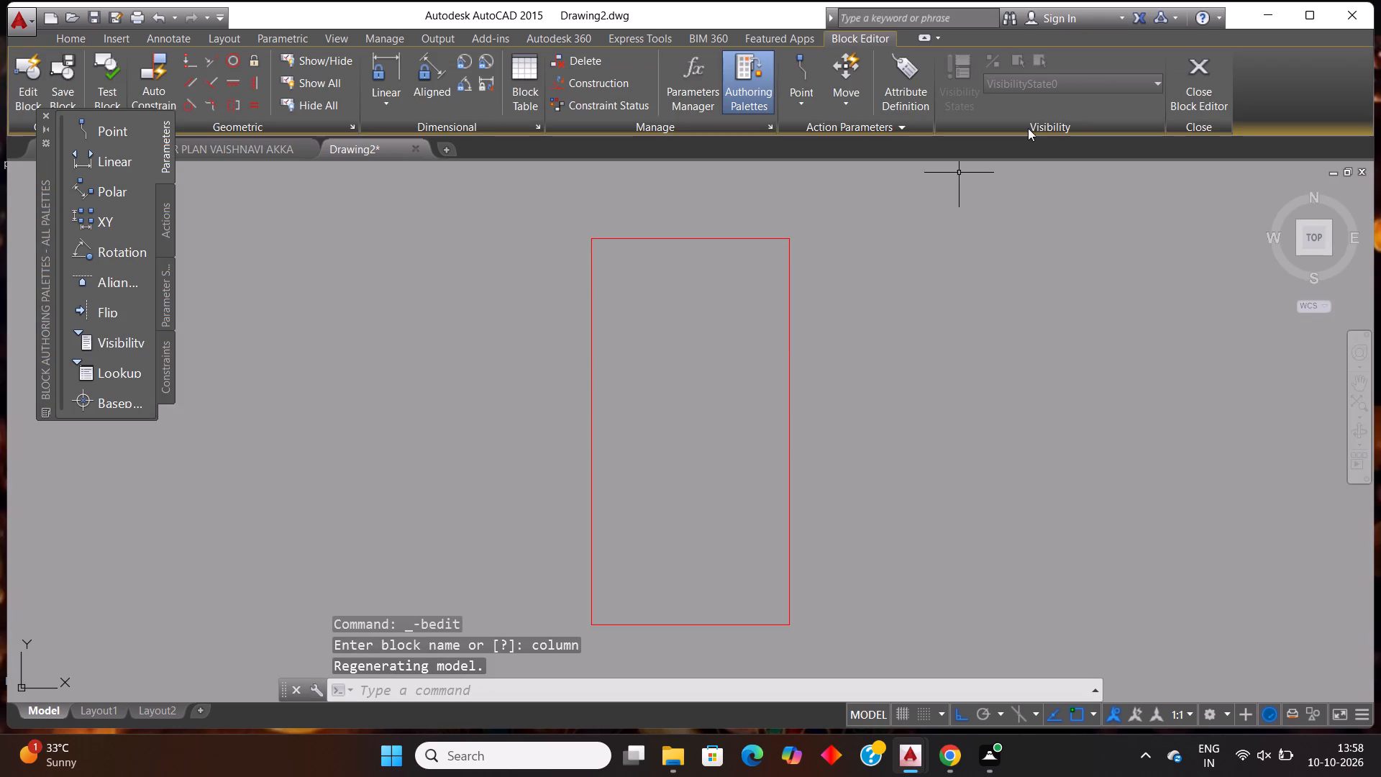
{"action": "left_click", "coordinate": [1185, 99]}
Erase the red column block east of the floor plan.
{"action": "scroll", "coordinate": [660, 429], "scroll_direction": "down", "scroll_amount": 2}
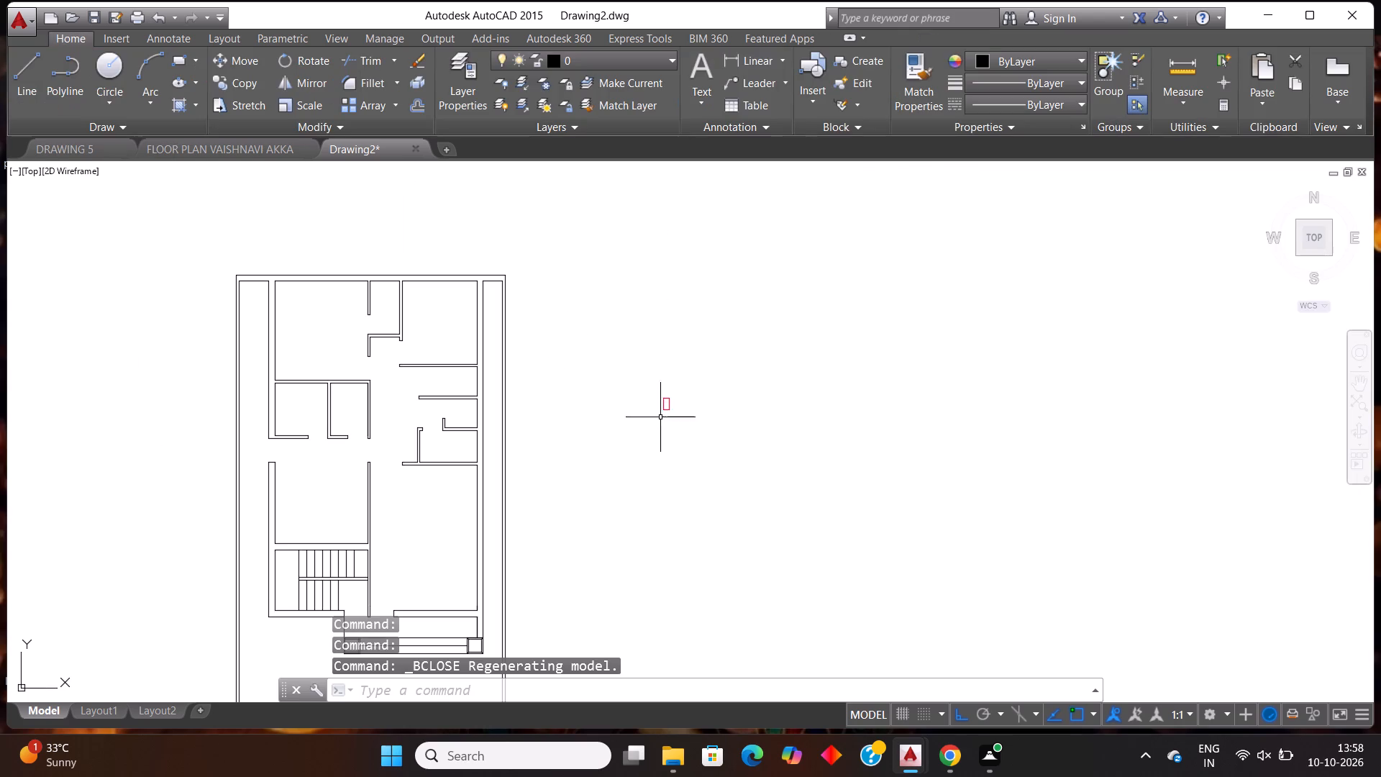
{"action": "scroll", "coordinate": [319, 365], "scroll_direction": "down", "scroll_amount": 1}
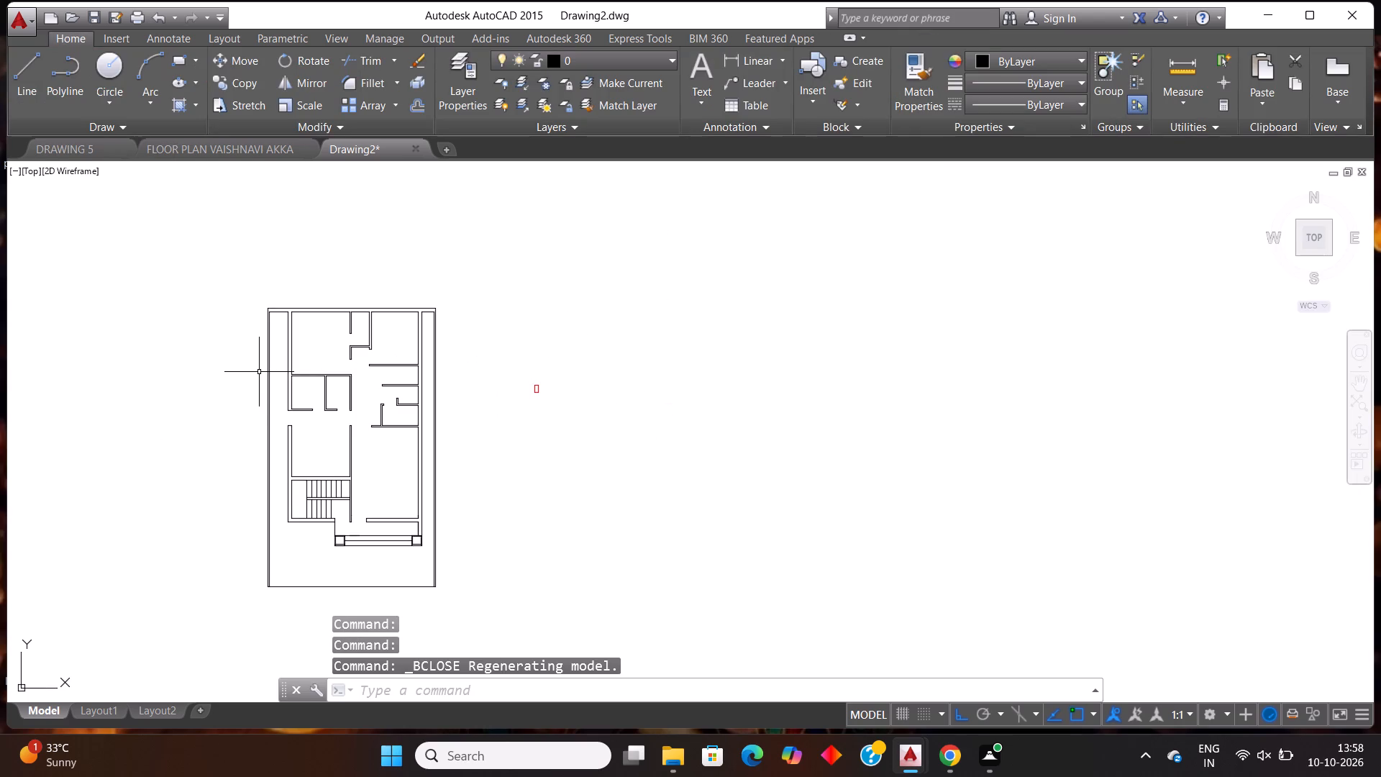
{"action": "scroll", "coordinate": [257, 372], "scroll_direction": "up", "scroll_amount": 2}
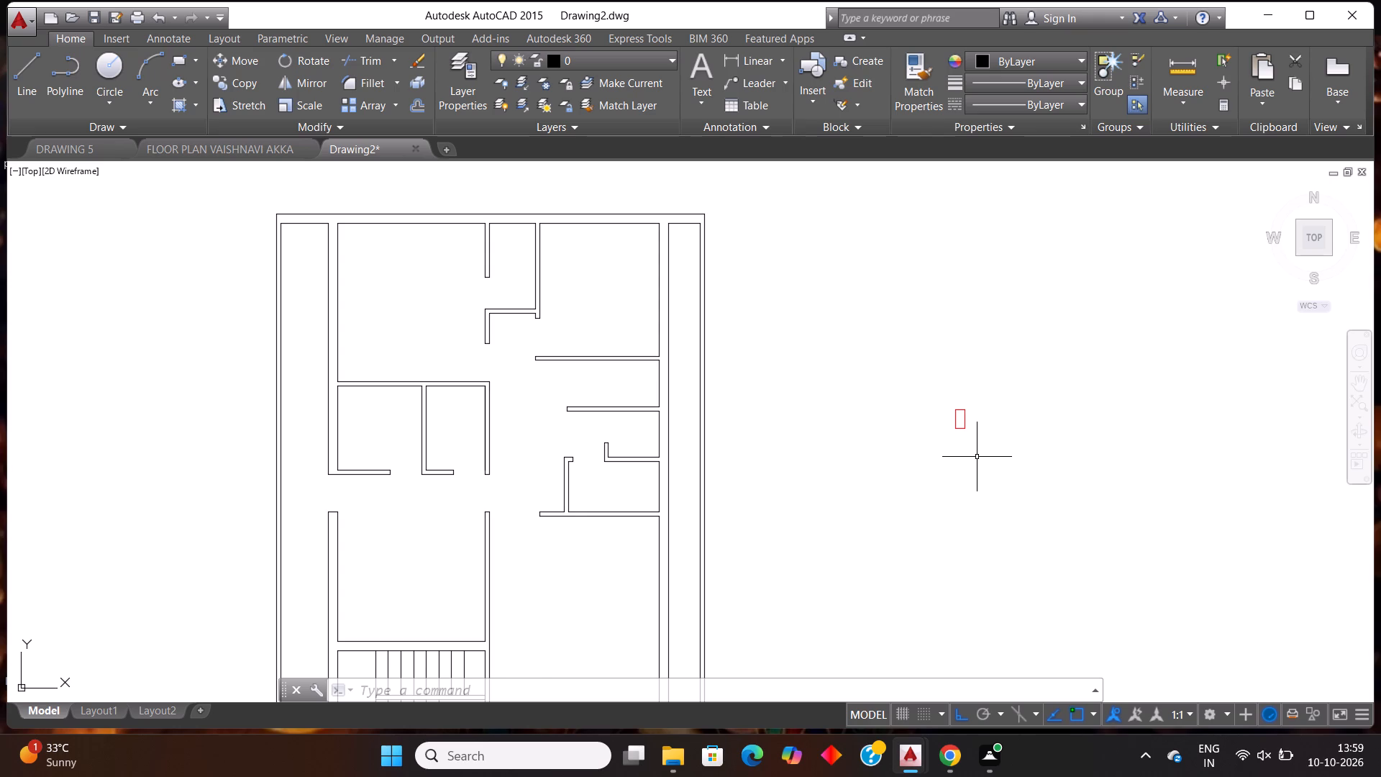
{"action": "scroll", "coordinate": [977, 456], "scroll_direction": "up", "scroll_amount": 1}
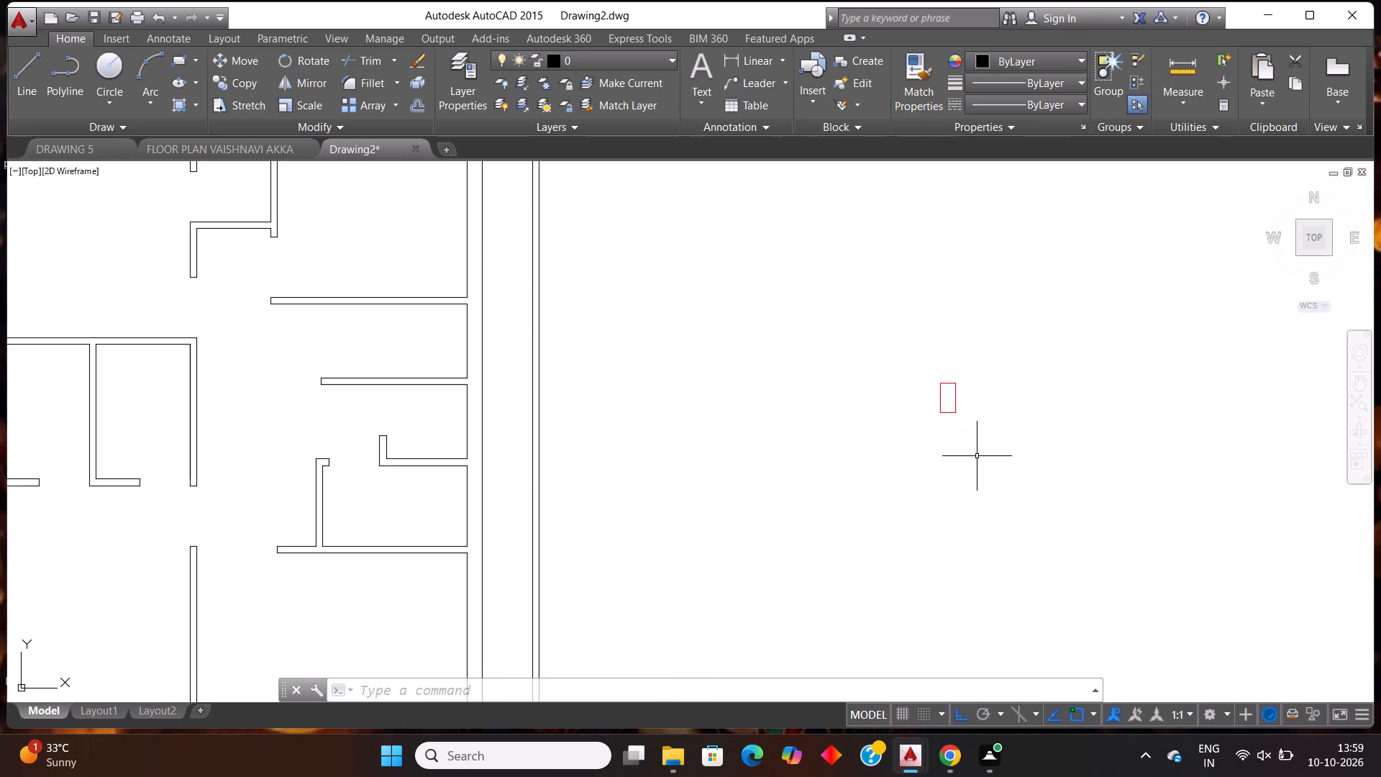
{"action": "scroll", "coordinate": [978, 455], "scroll_direction": "down", "scroll_amount": 2}
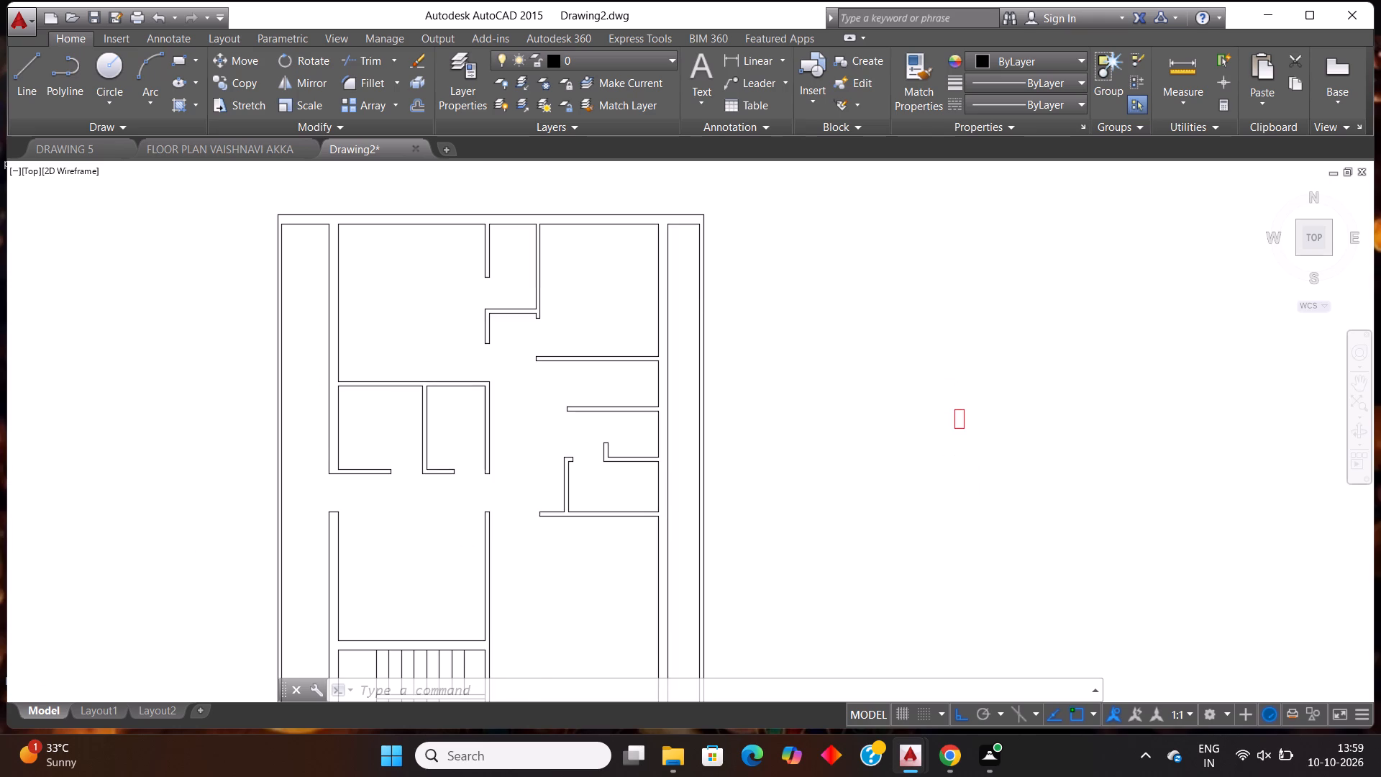
{"action": "left_click", "coordinate": [980, 457]}
{"action": "left_click", "coordinate": [957, 412]}
{"action": "key", "text": "Delete"}
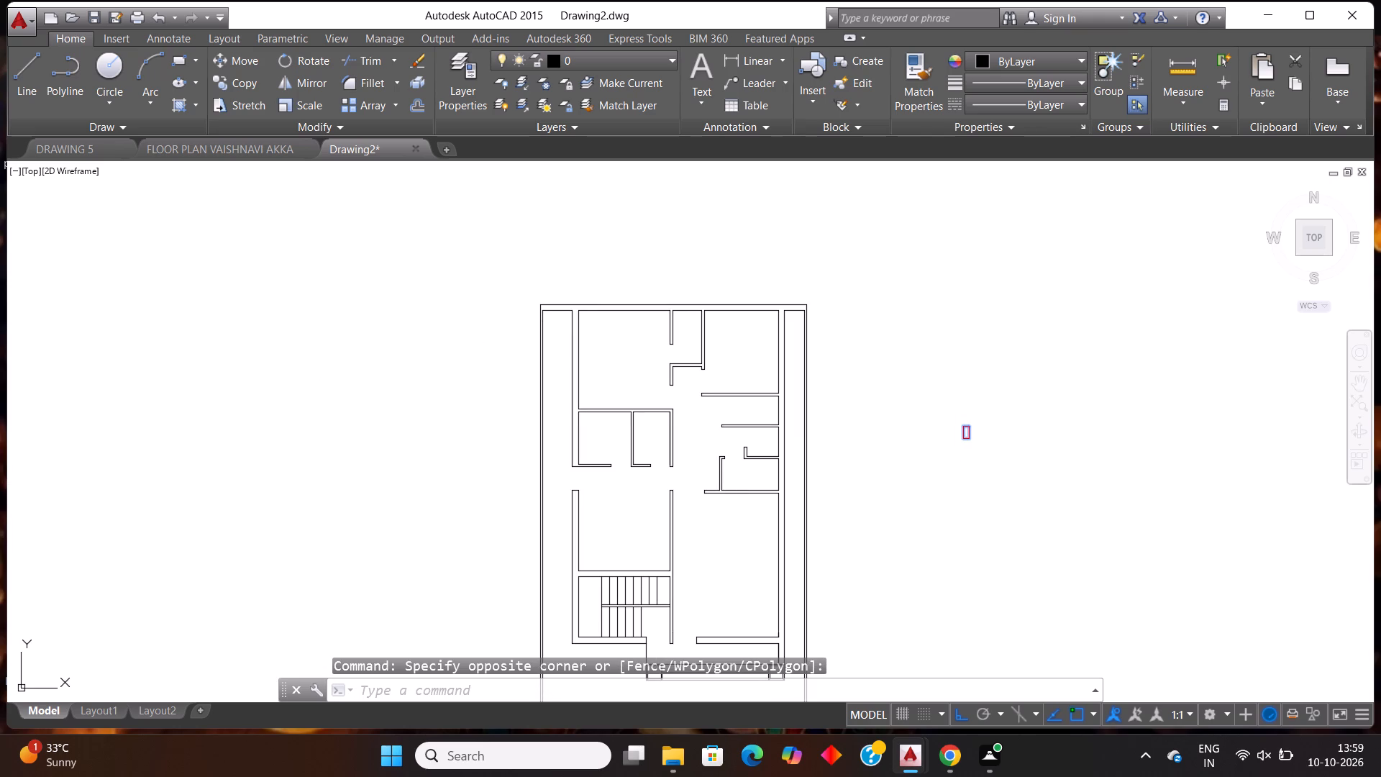
Convert the value 300 from millimeters to feet in the quick calculator.
{"action": "type", "text": "cal"}
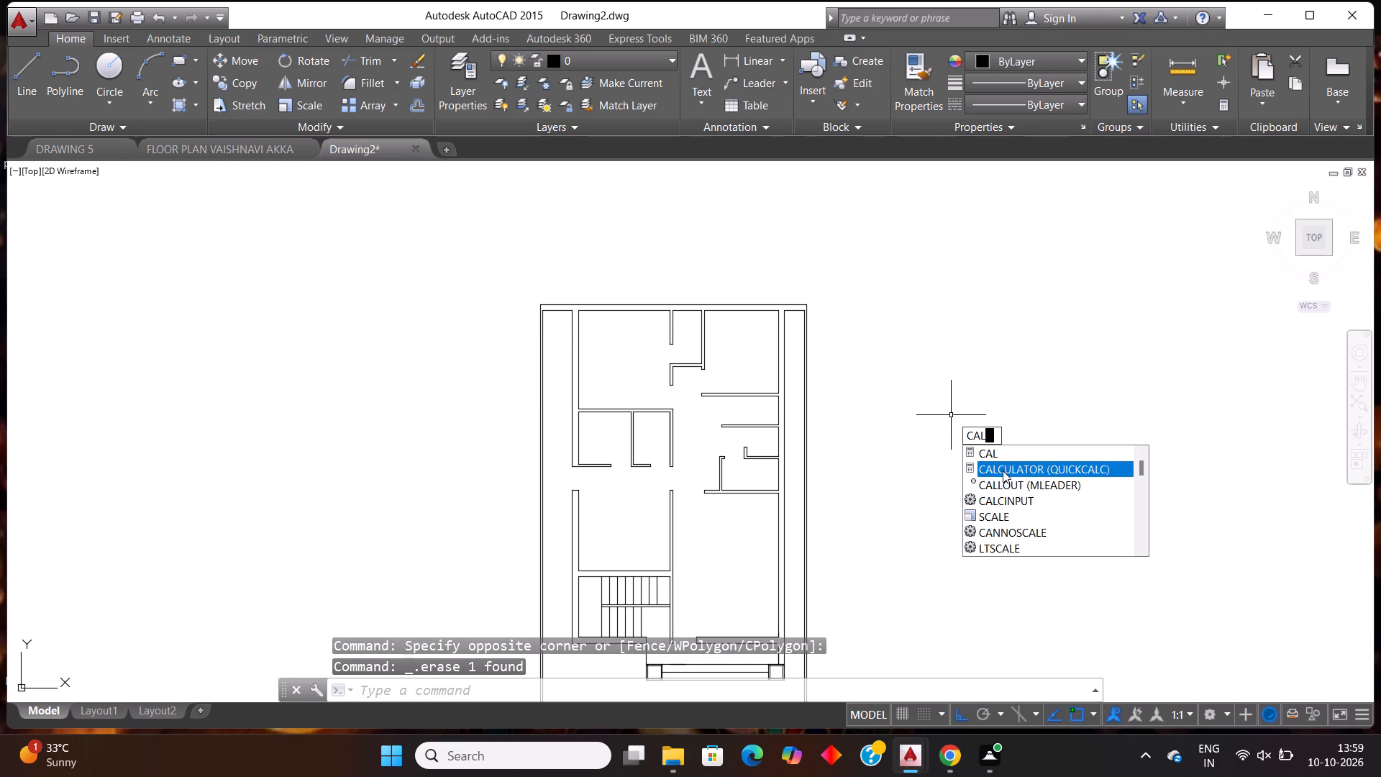
{"action": "left_click", "coordinate": [1003, 471]}
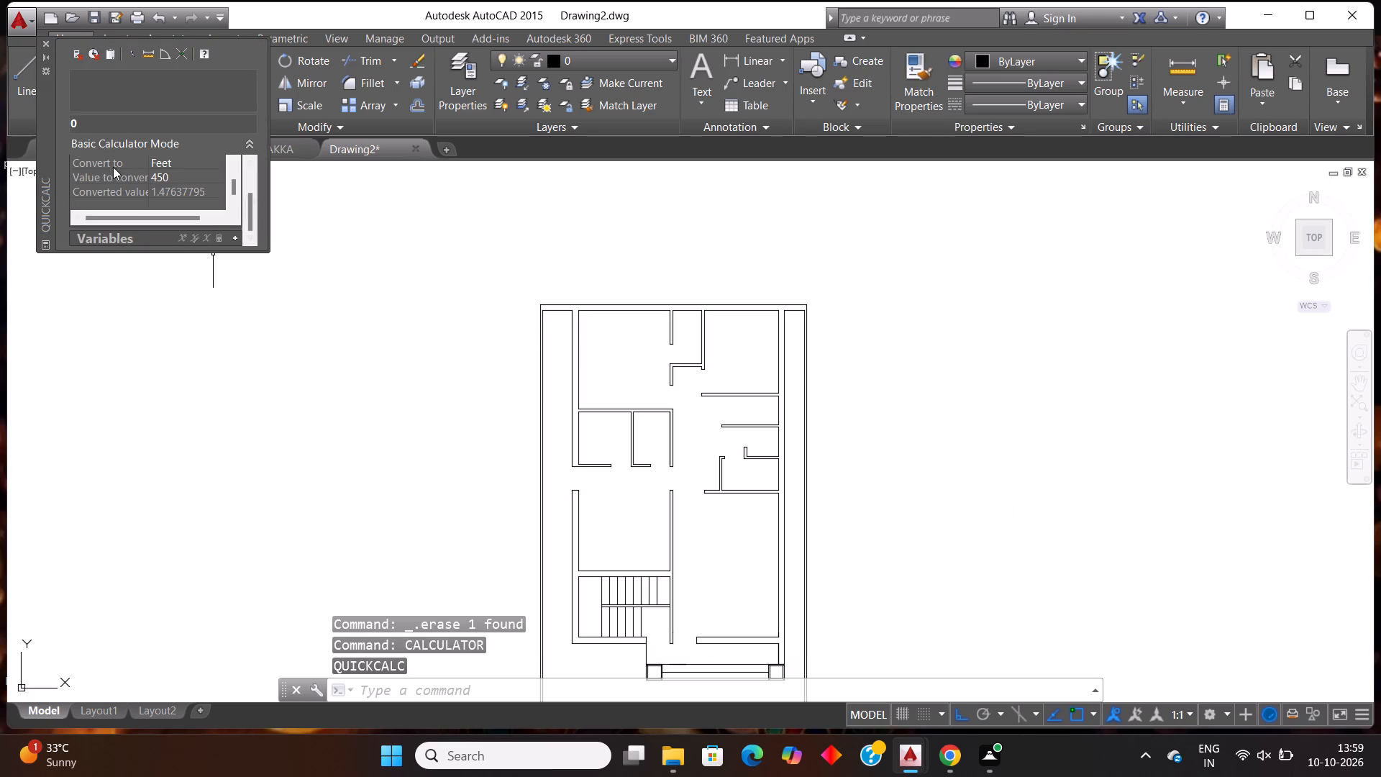
{"action": "left_click", "coordinate": [178, 174]}
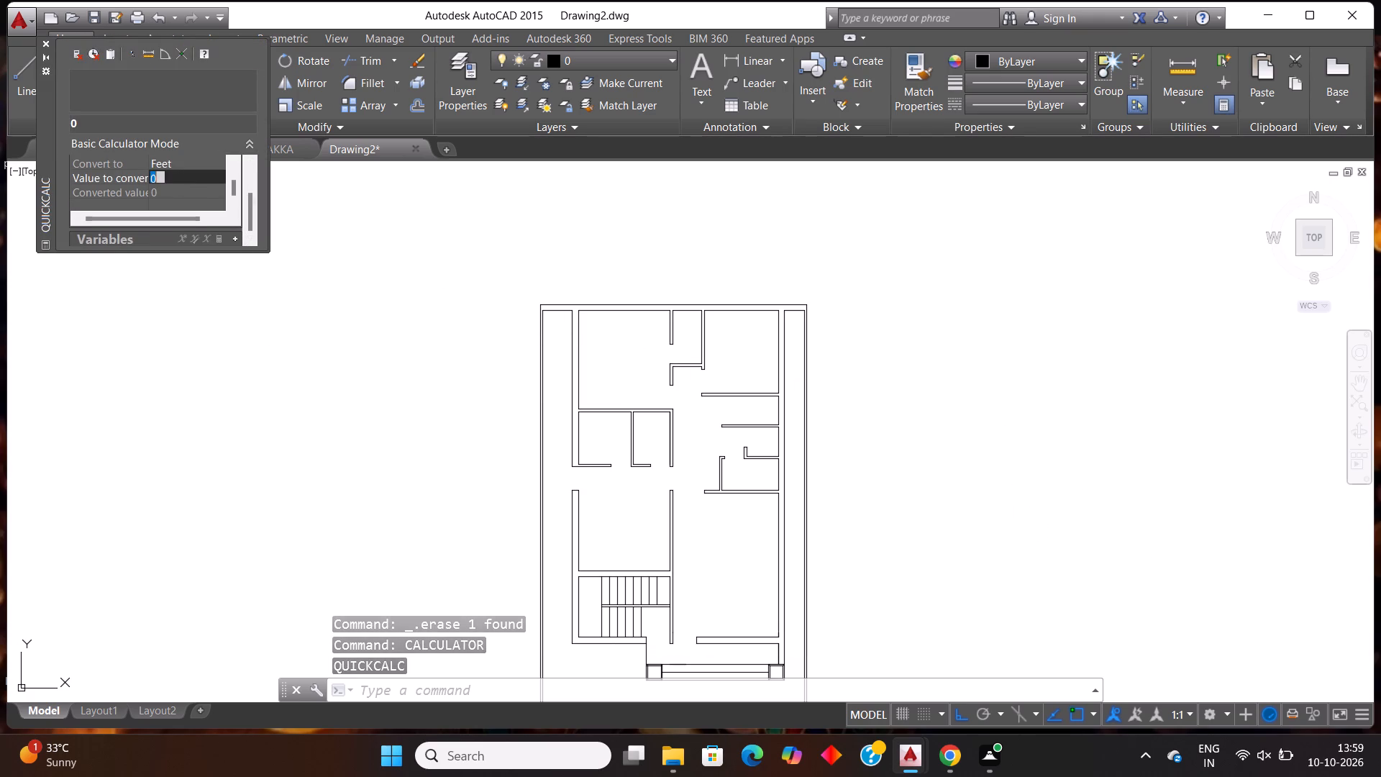
{"action": "type", "text": "300"}
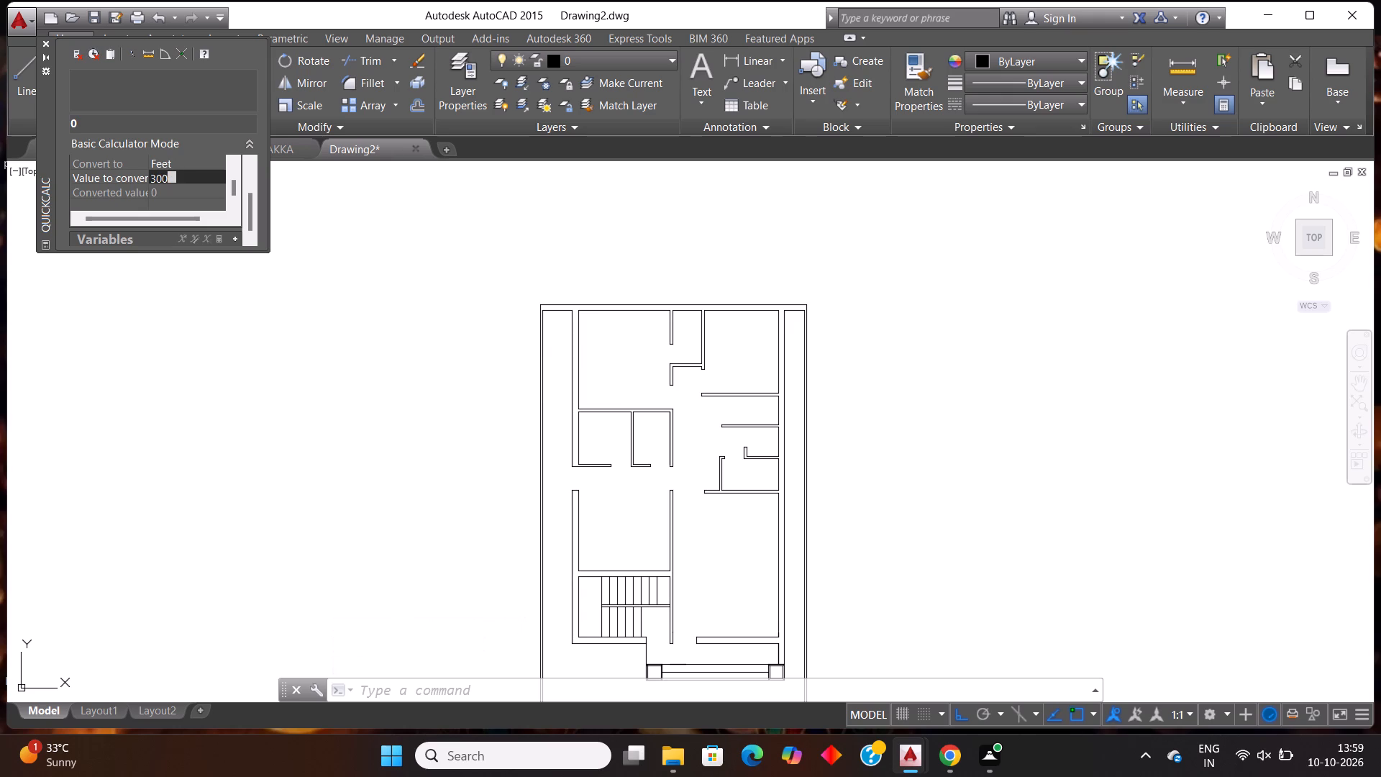
{"action": "key", "text": "Return"}
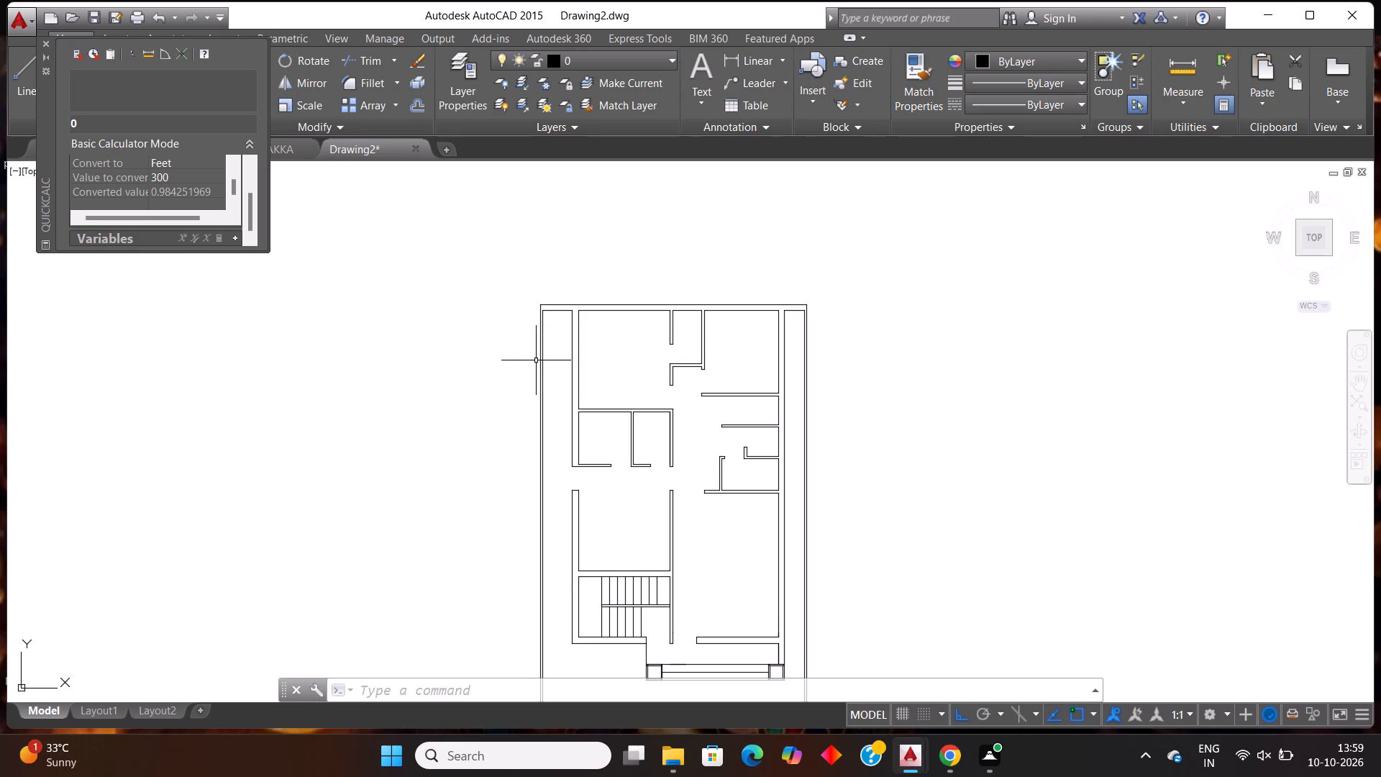
Start a new column outline with a 0.98' line drawn eastward in the empty space northeast of the floor plan.
{"action": "key", "text": "l"}
{"action": "key", "text": "Return"}
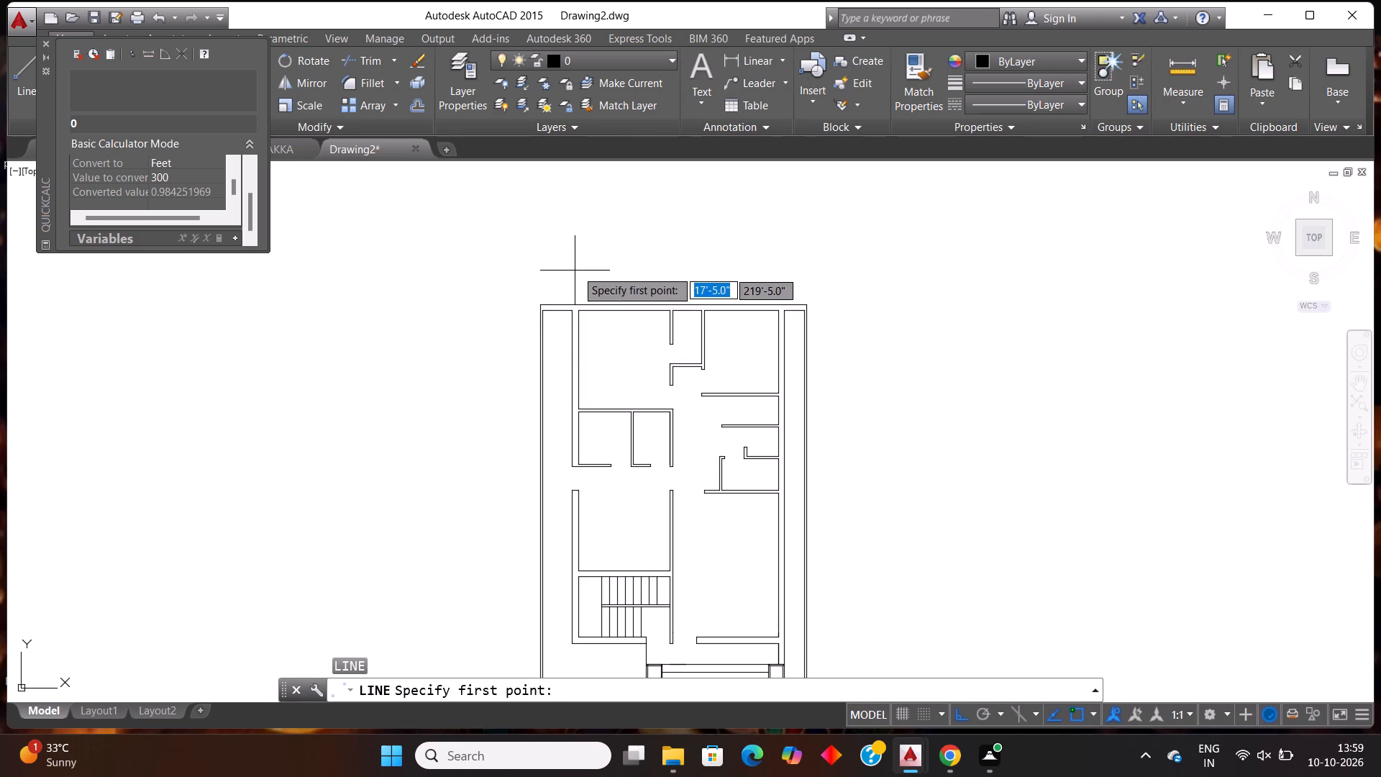
{"action": "left_click", "coordinate": [872, 232]}
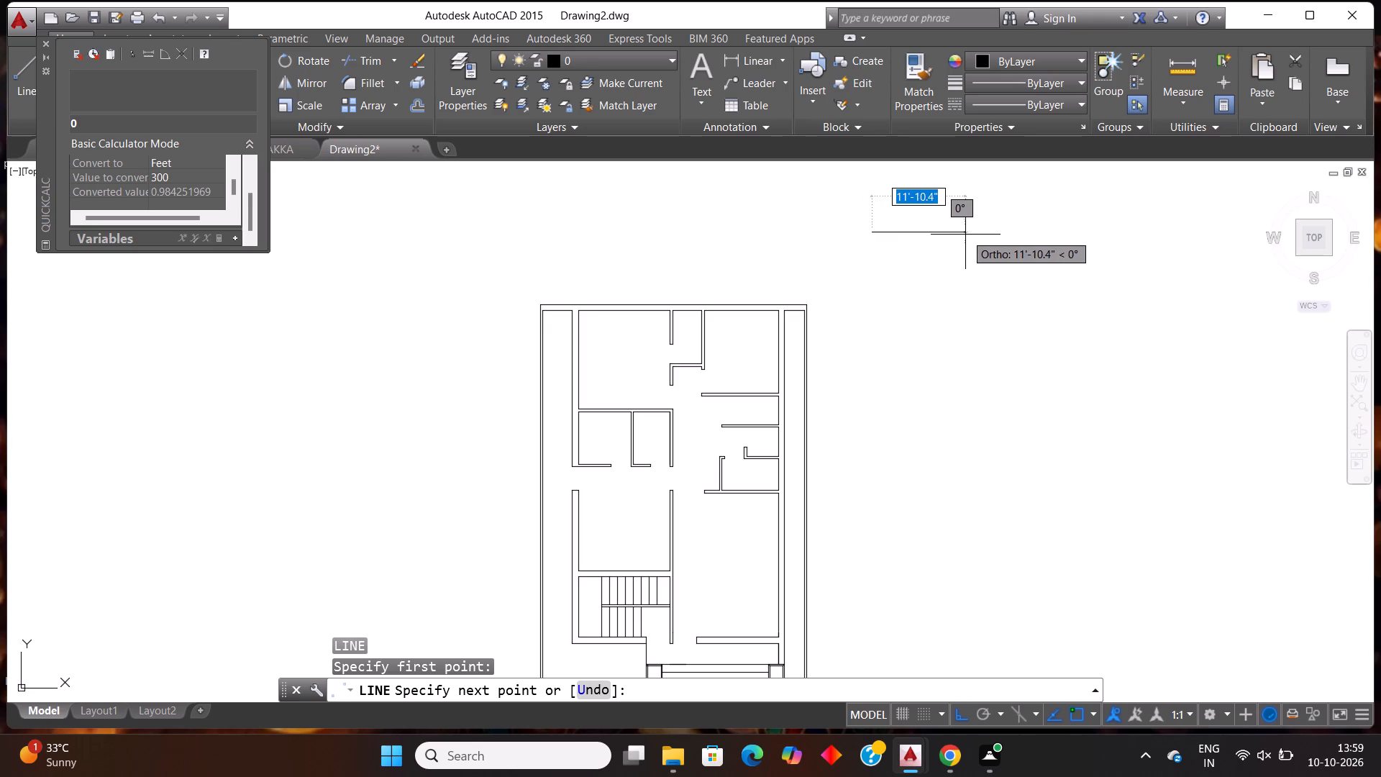
{"action": "type", "text": "0.98'"}
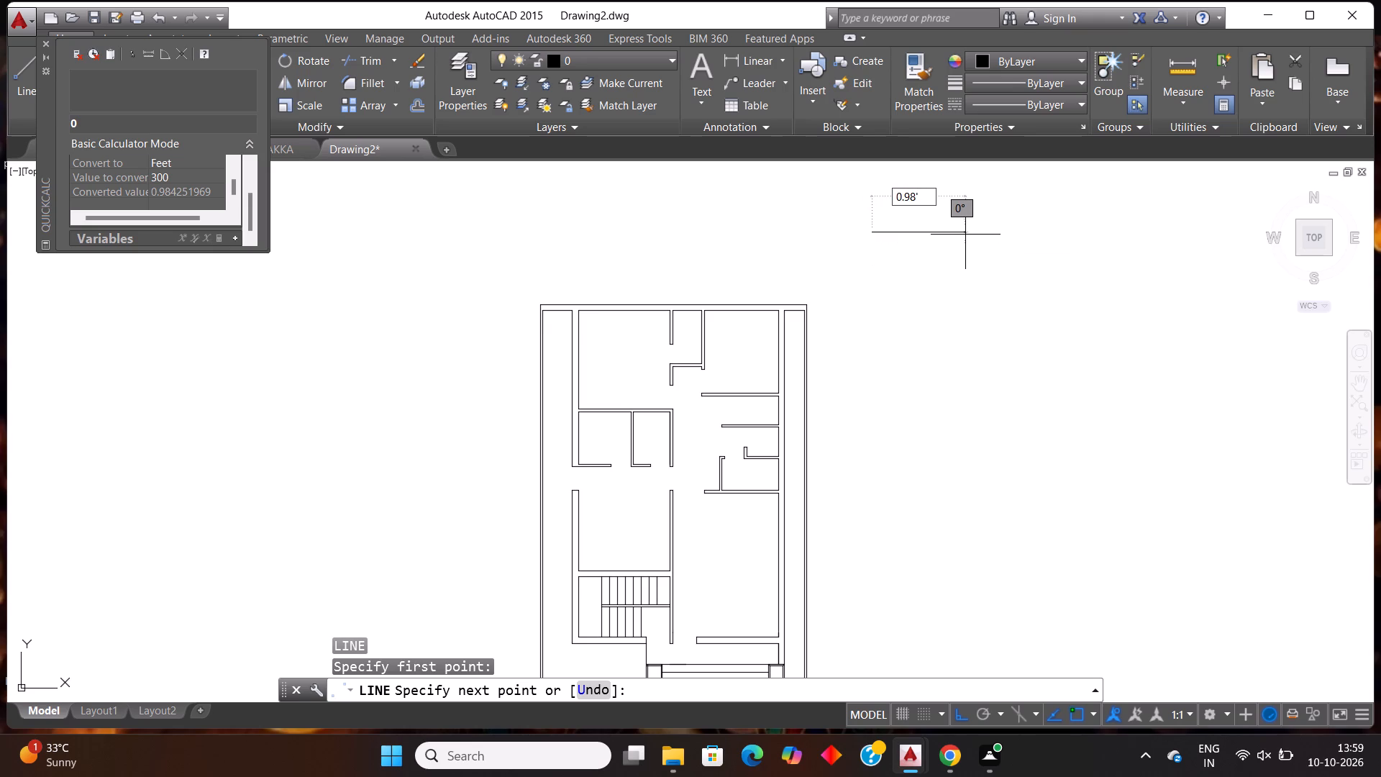
{"action": "key", "text": "Return"}
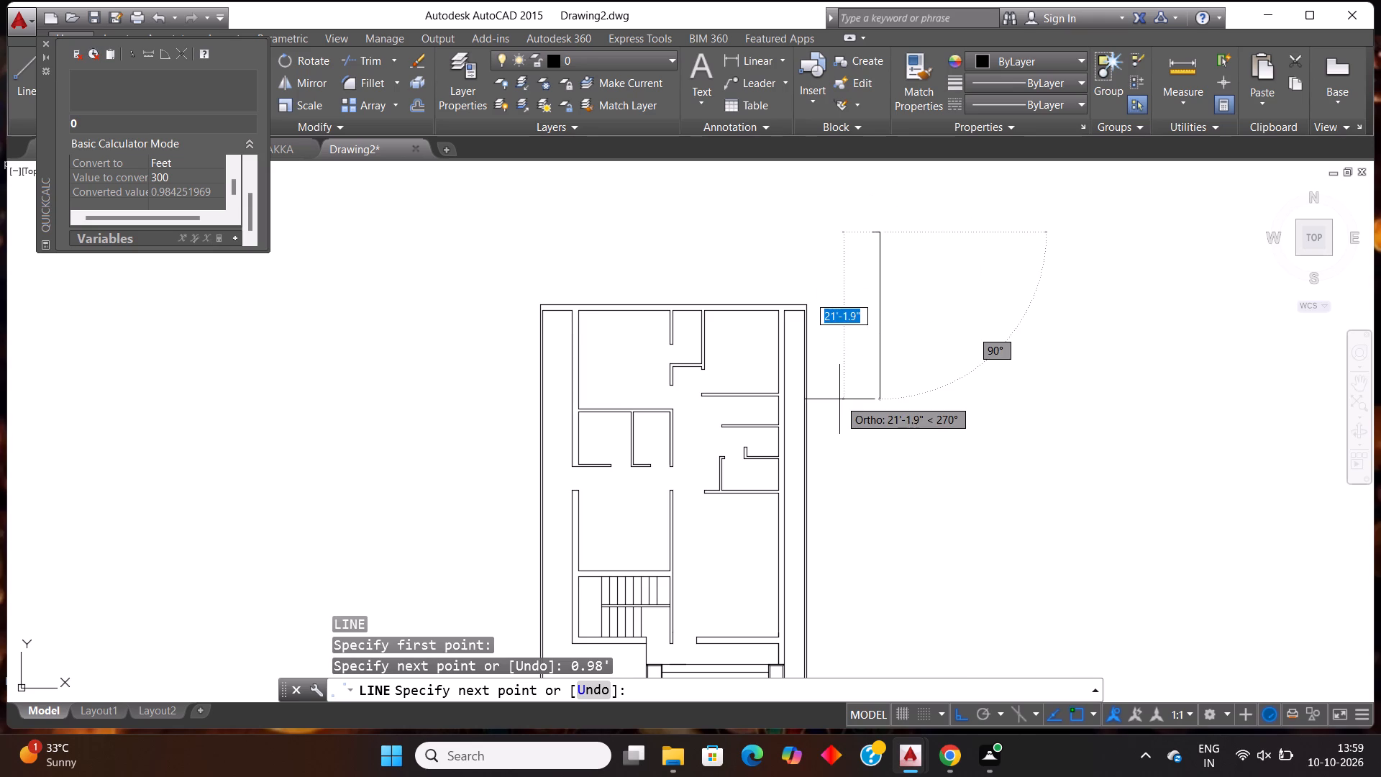
Convert 450 millimeters to feet in the quick calculator and continue the column outline 1.47' downward.
{"action": "left_click", "coordinate": [178, 175]}
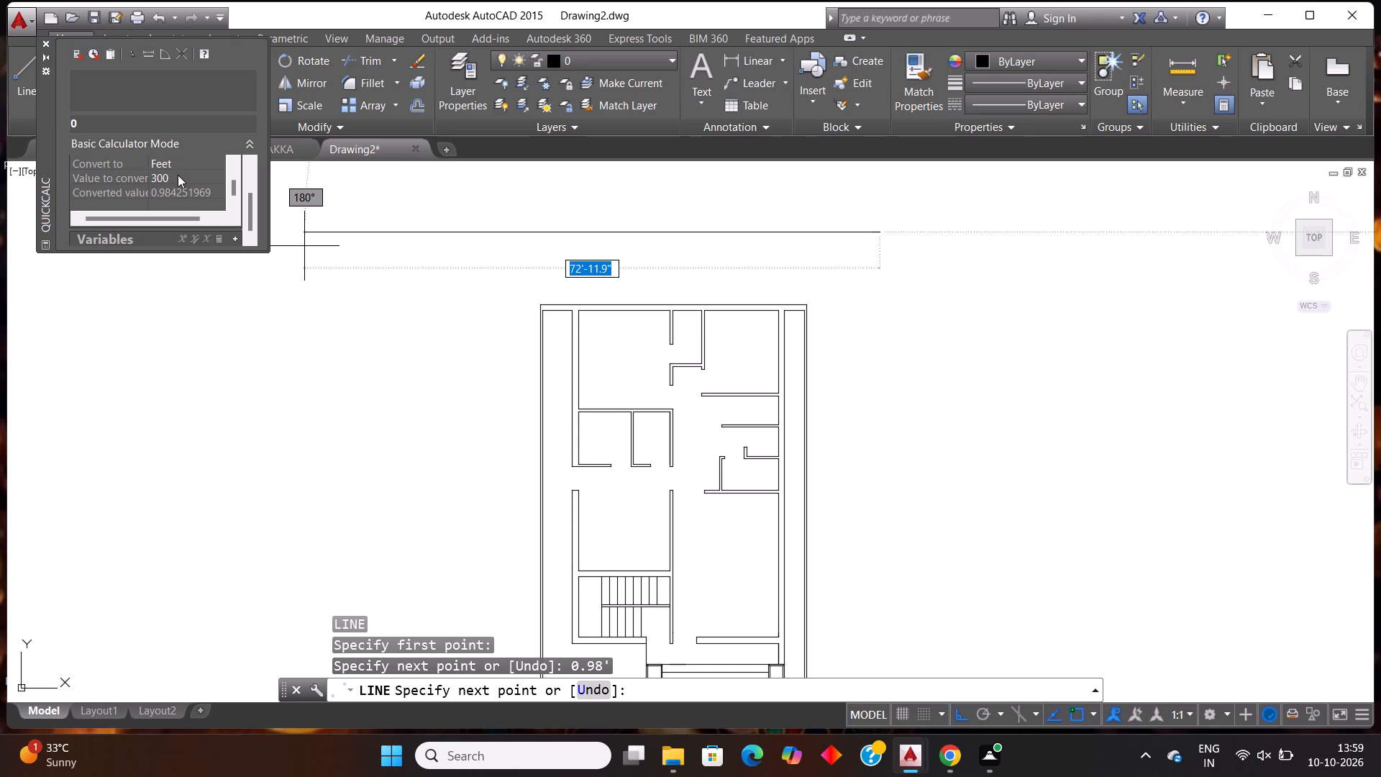
{"action": "type", "text": "450"}
{"action": "key", "text": "Return"}
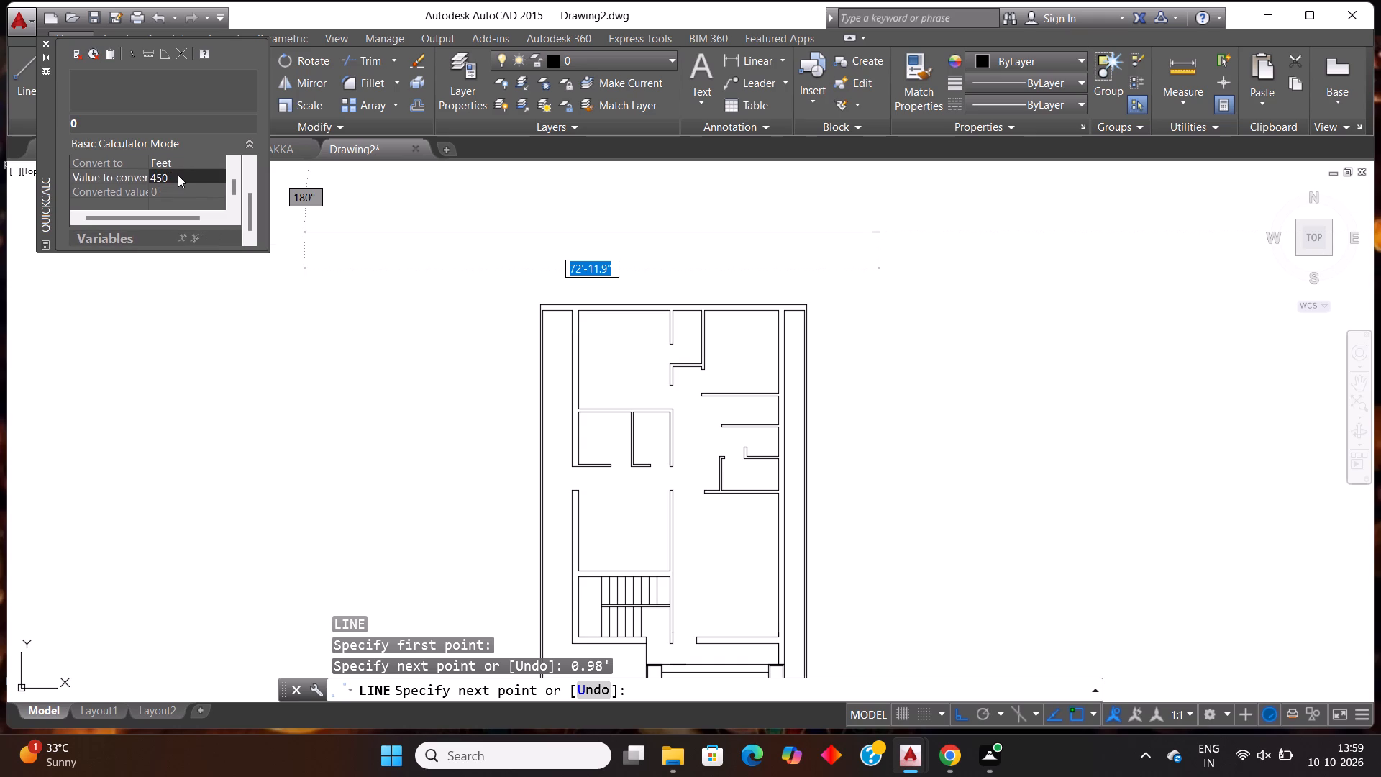
{"action": "key", "text": "1"}
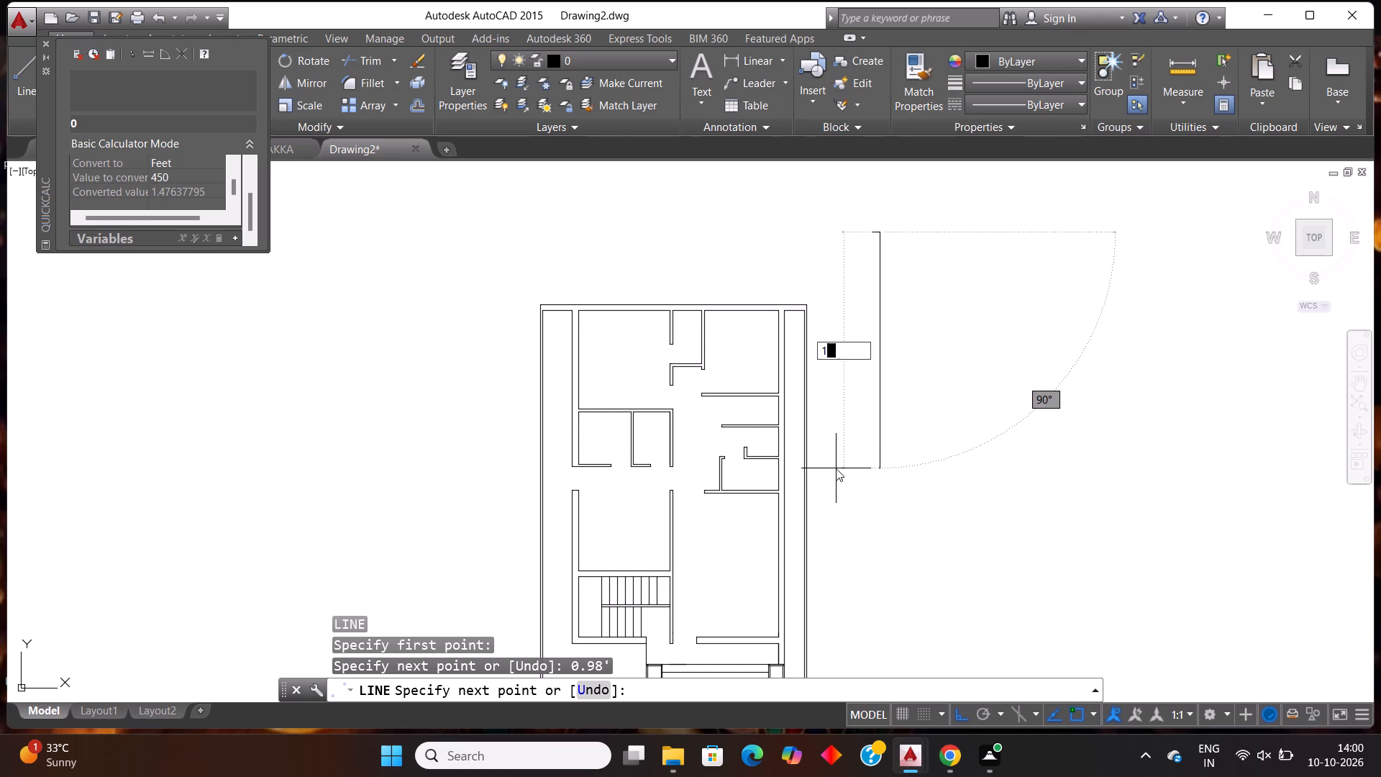
{"action": "type", "text": ".47'"}
{"action": "key", "text": "Return"}
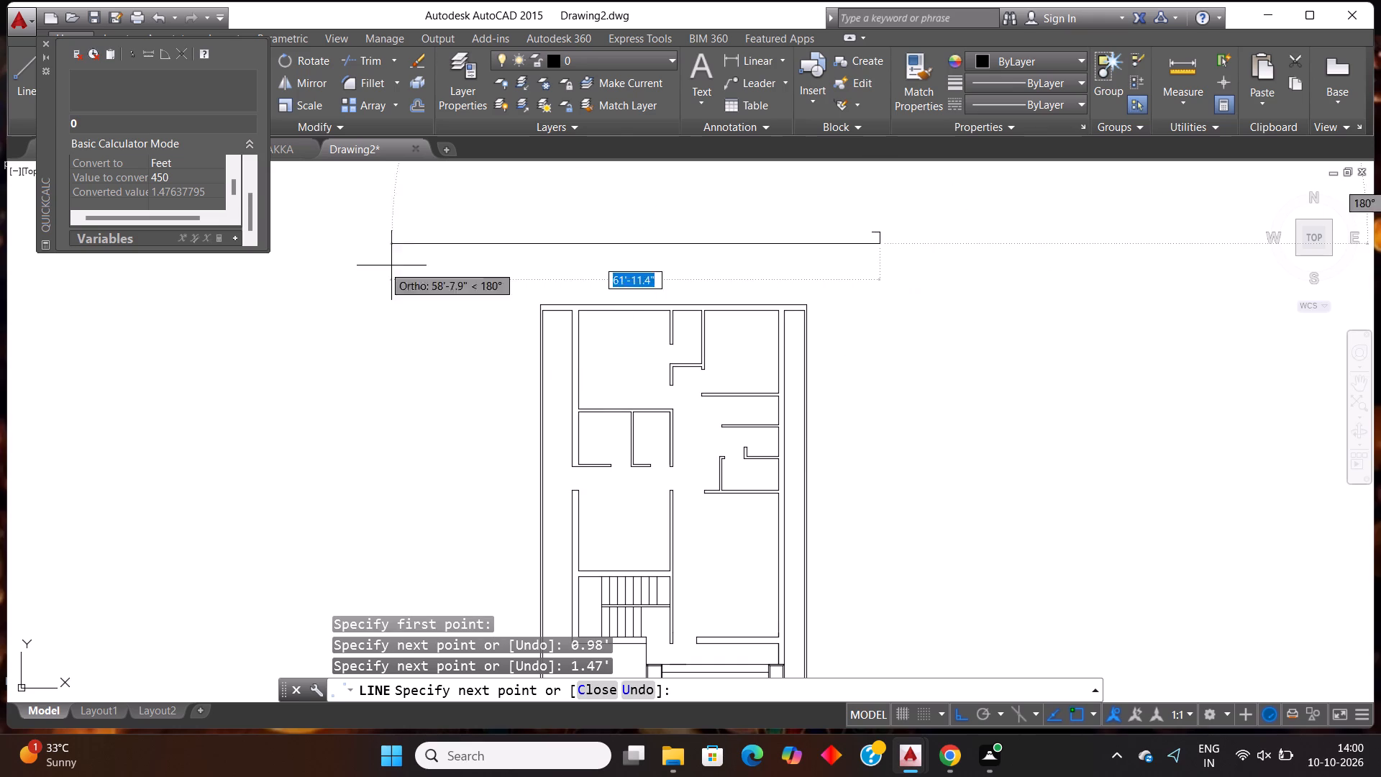
Convert 300 millimeters to feet, complete the column outline with a 0.98' westward line and a closing side, and dismiss the calculator.
{"action": "left_click", "coordinate": [170, 176]}
{"action": "type", "text": "300"}
{"action": "key", "text": "Return"}
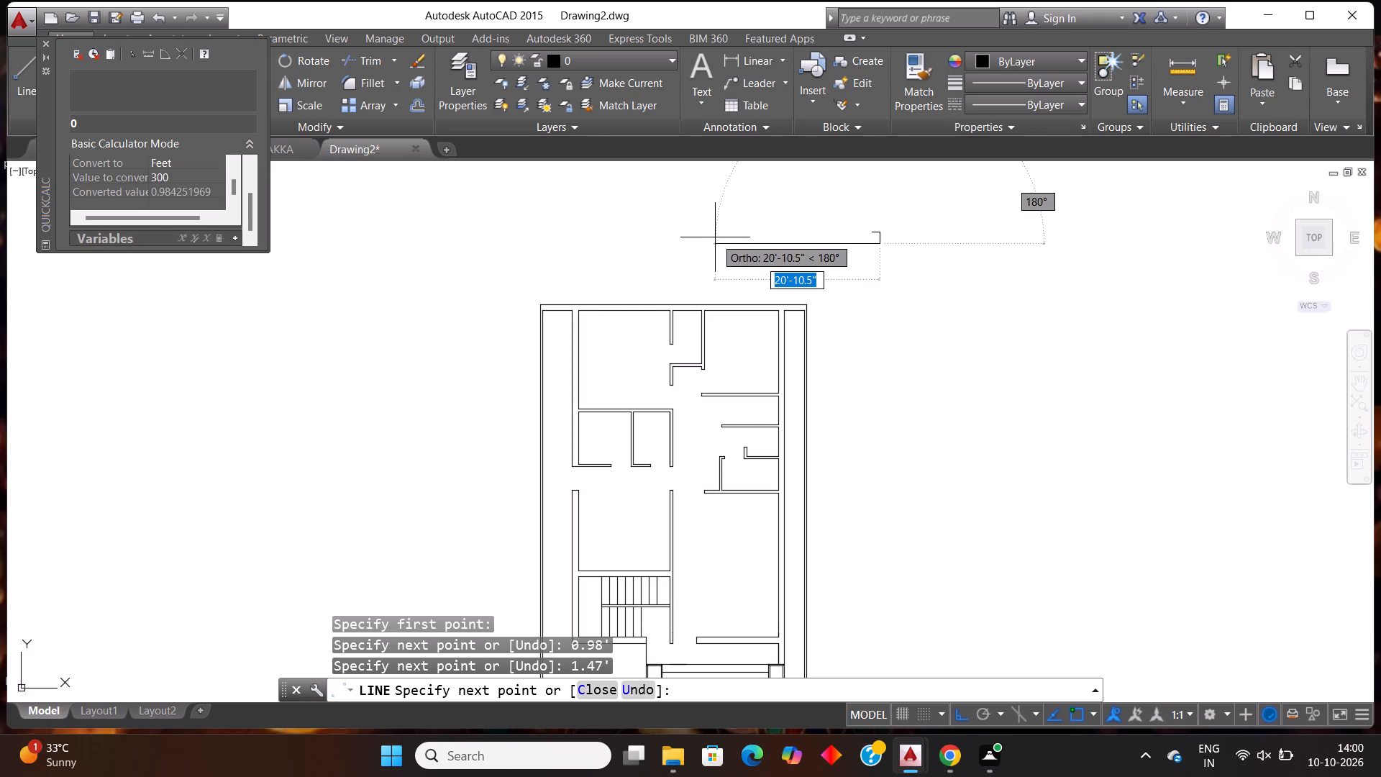
{"action": "type", "text": "0.98'"}
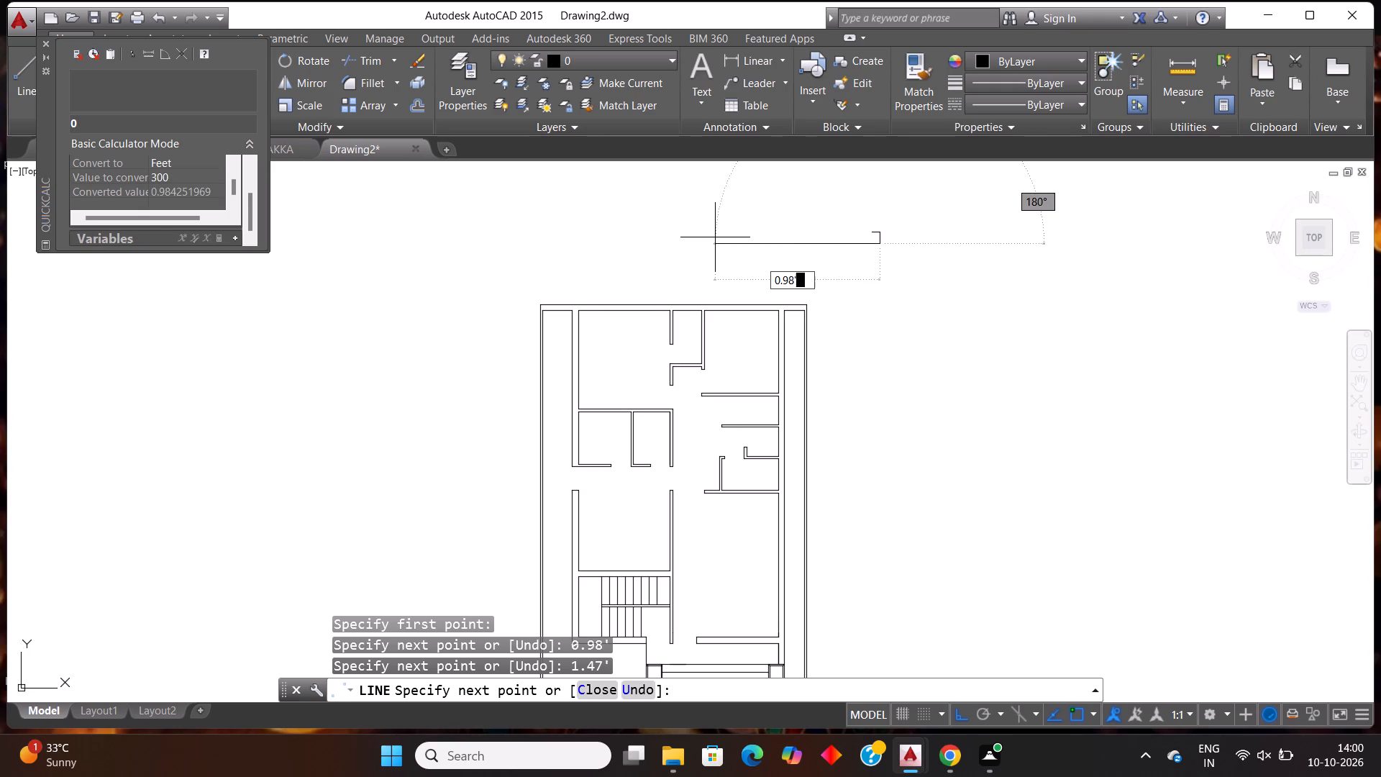
{"action": "key", "text": "Return"}
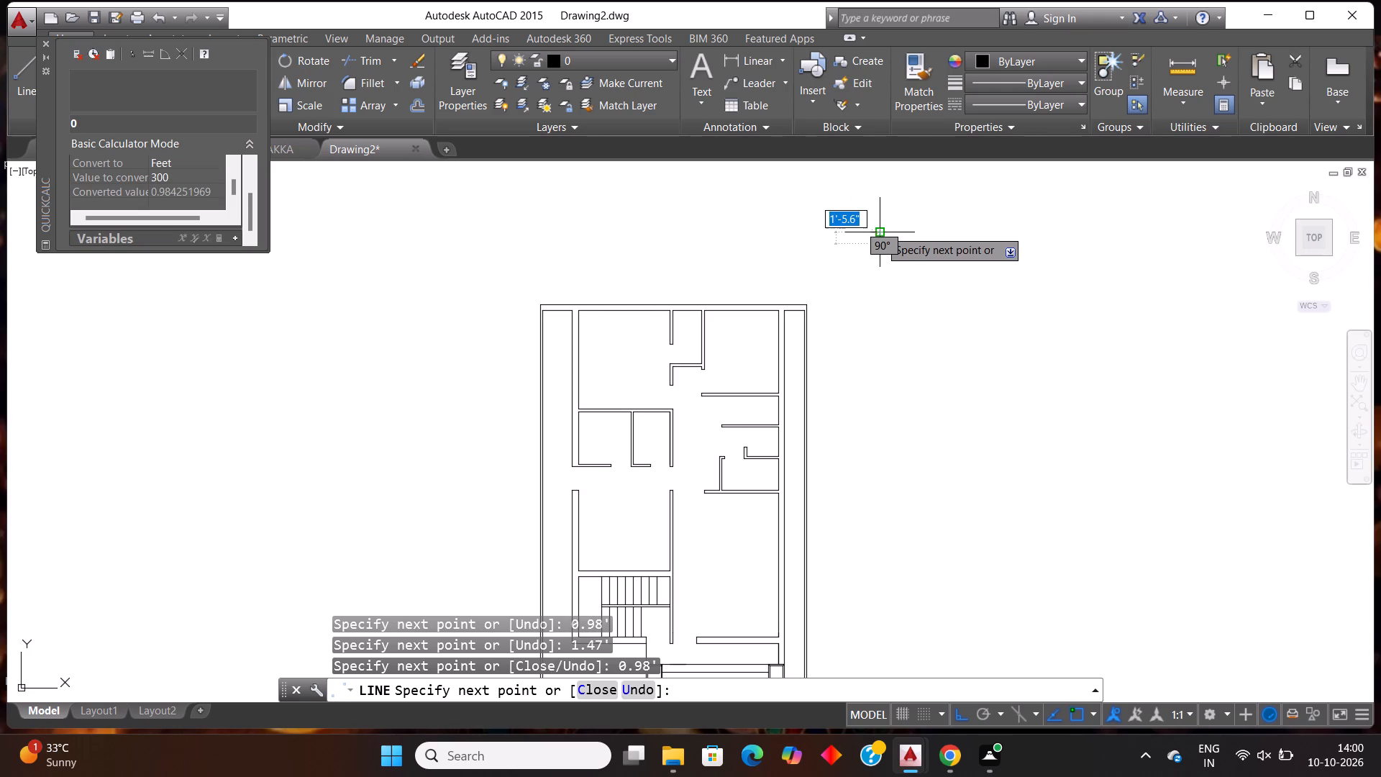
{"action": "scroll", "coordinate": [880, 229], "scroll_direction": "up", "scroll_amount": 4}
{"action": "scroll", "coordinate": [864, 285], "scroll_direction": "up", "scroll_amount": 1}
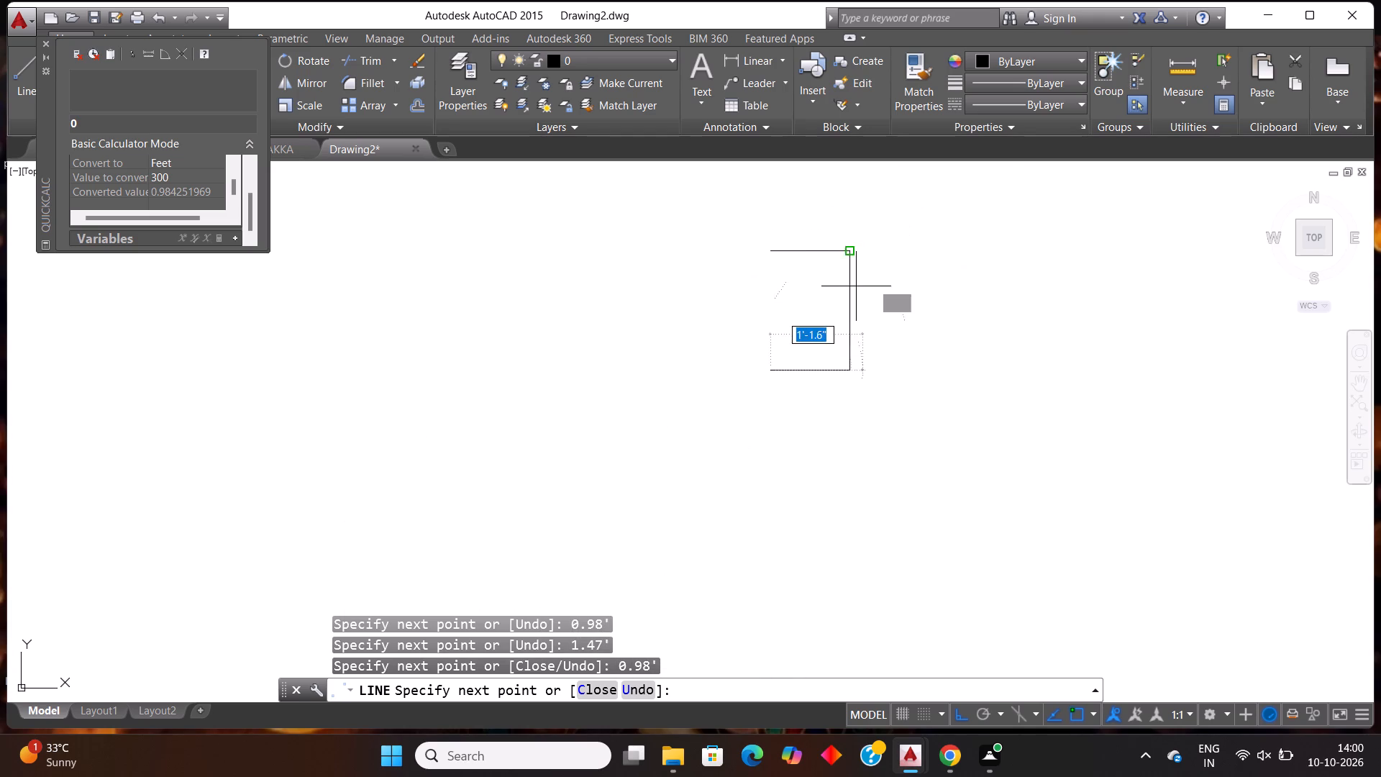
{"action": "left_click", "coordinate": [774, 251]}
{"action": "scroll", "coordinate": [955, 310], "scroll_direction": "down", "scroll_amount": 1}
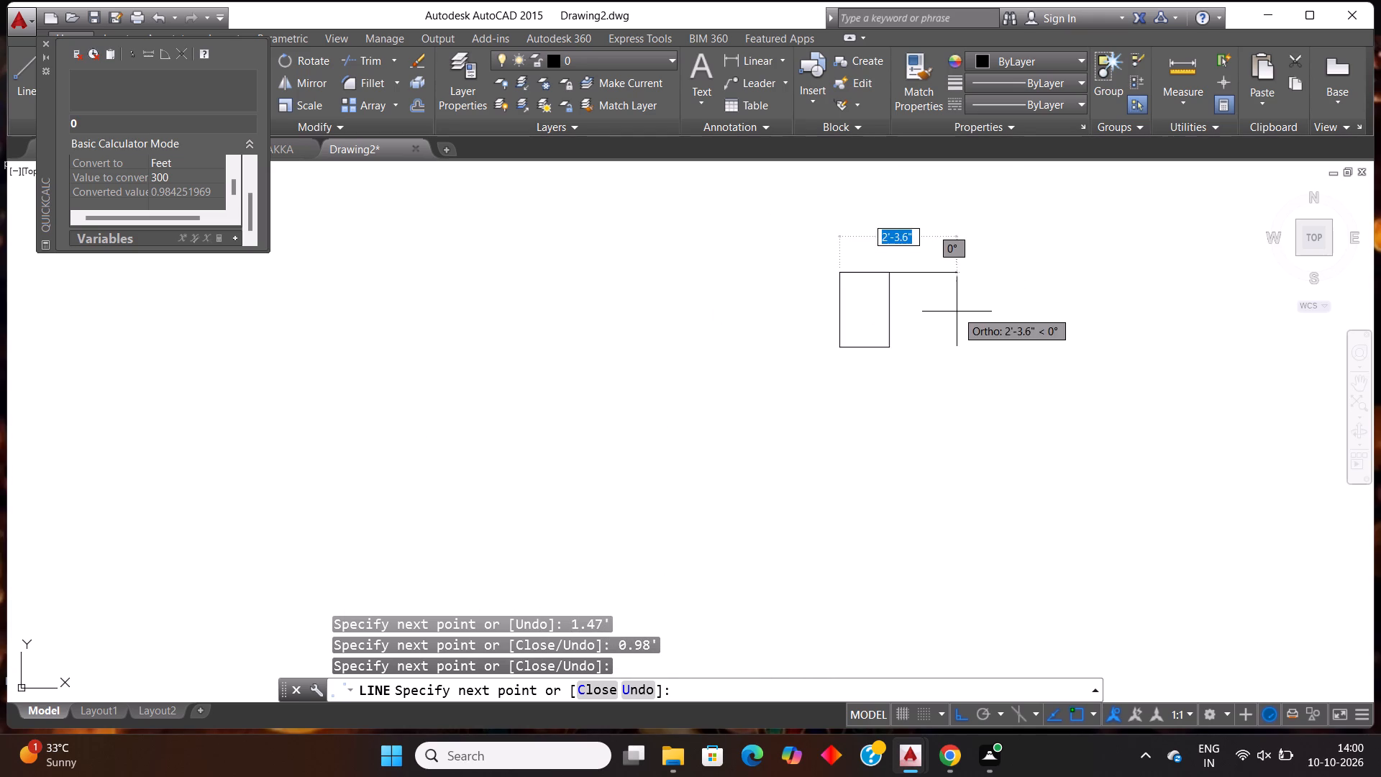
{"action": "key", "text": "Escape"}
{"action": "scroll", "coordinate": [942, 323], "scroll_direction": "down", "scroll_amount": 4}
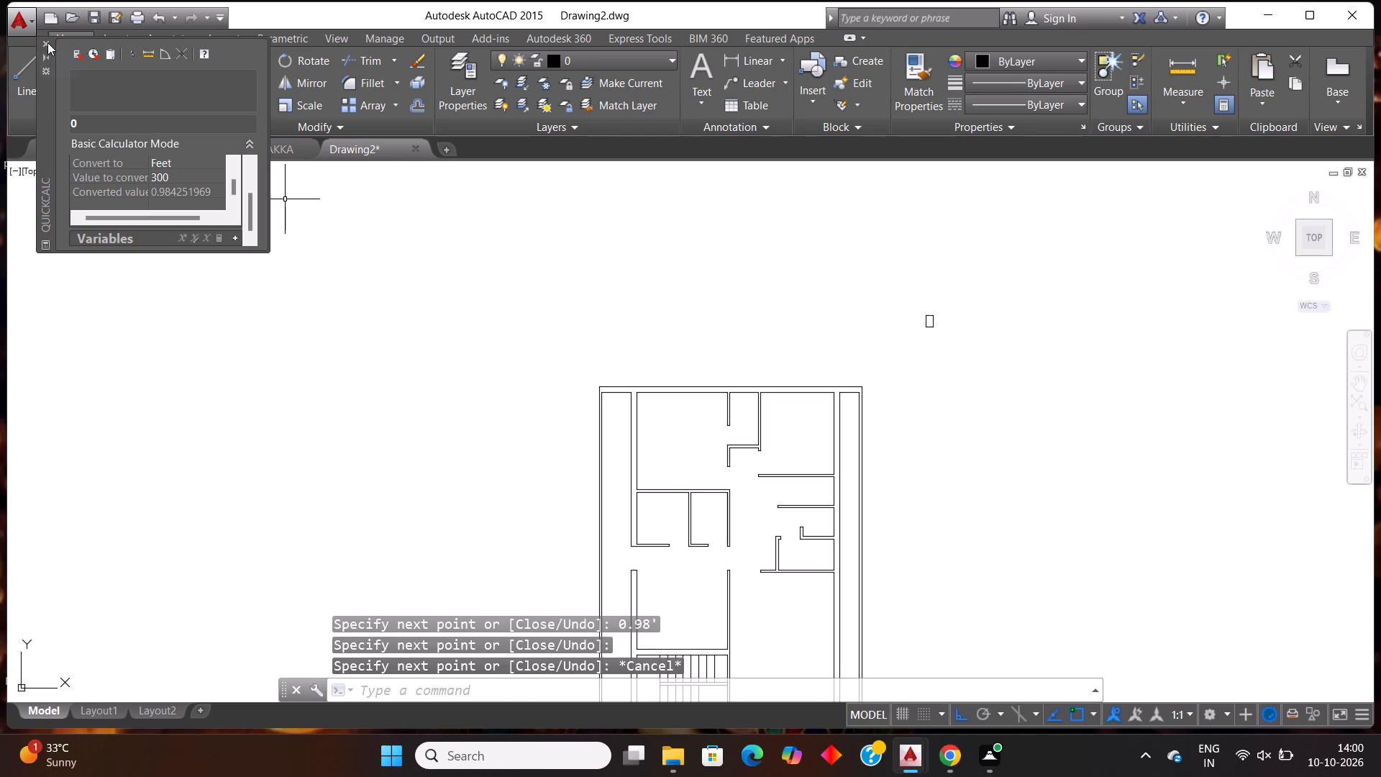
{"action": "left_click", "coordinate": [47, 42]}
Move the four lines of the new column outline to the column layer.
{"action": "scroll", "coordinate": [993, 392], "scroll_direction": "up", "scroll_amount": 1}
{"action": "scroll", "coordinate": [926, 332], "scroll_direction": "up", "scroll_amount": 2}
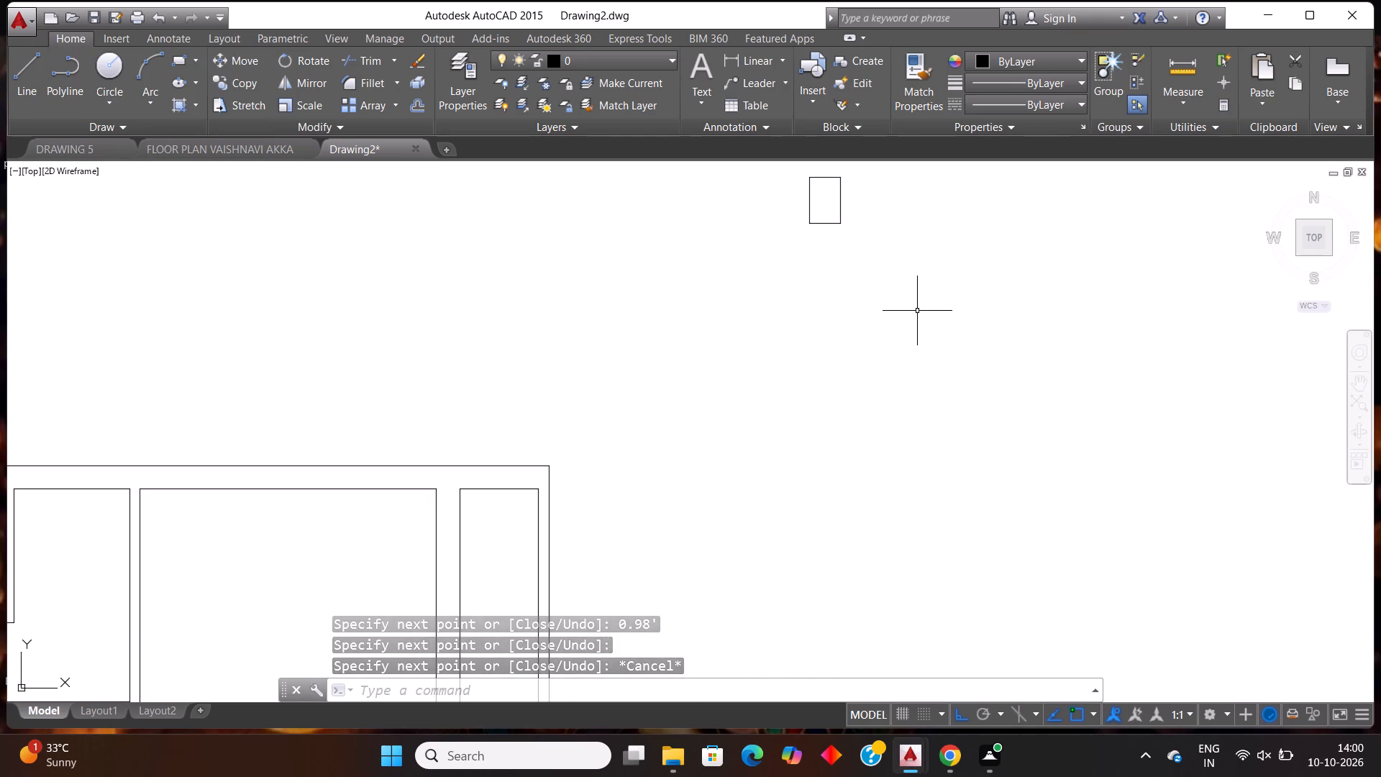
{"action": "scroll", "coordinate": [917, 309], "scroll_direction": "down", "scroll_amount": 3}
{"action": "scroll", "coordinate": [896, 258], "scroll_direction": "up", "scroll_amount": 2}
{"action": "left_click", "coordinate": [988, 387]}
{"action": "left_click", "coordinate": [823, 275]}
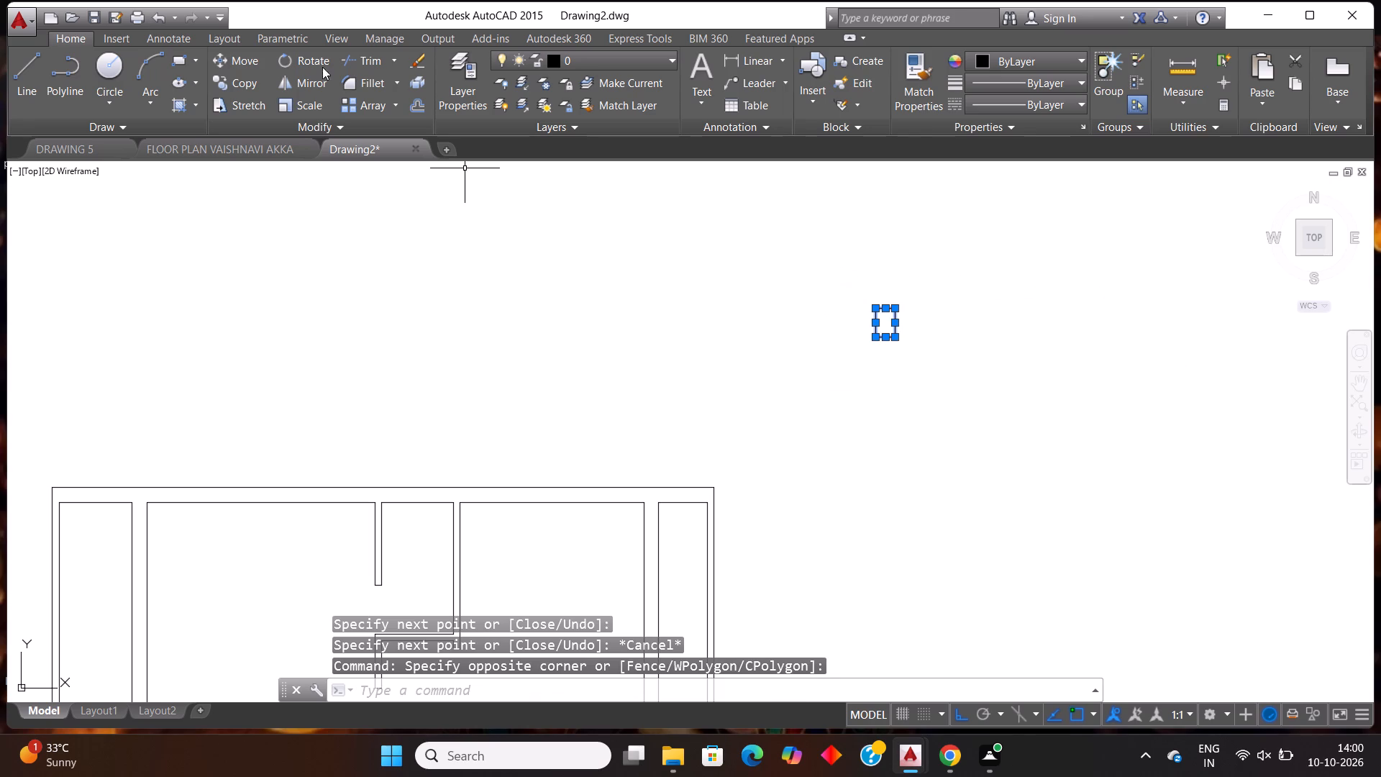
{"action": "left_click", "coordinate": [595, 58]}
{"action": "left_click", "coordinate": [591, 99]}
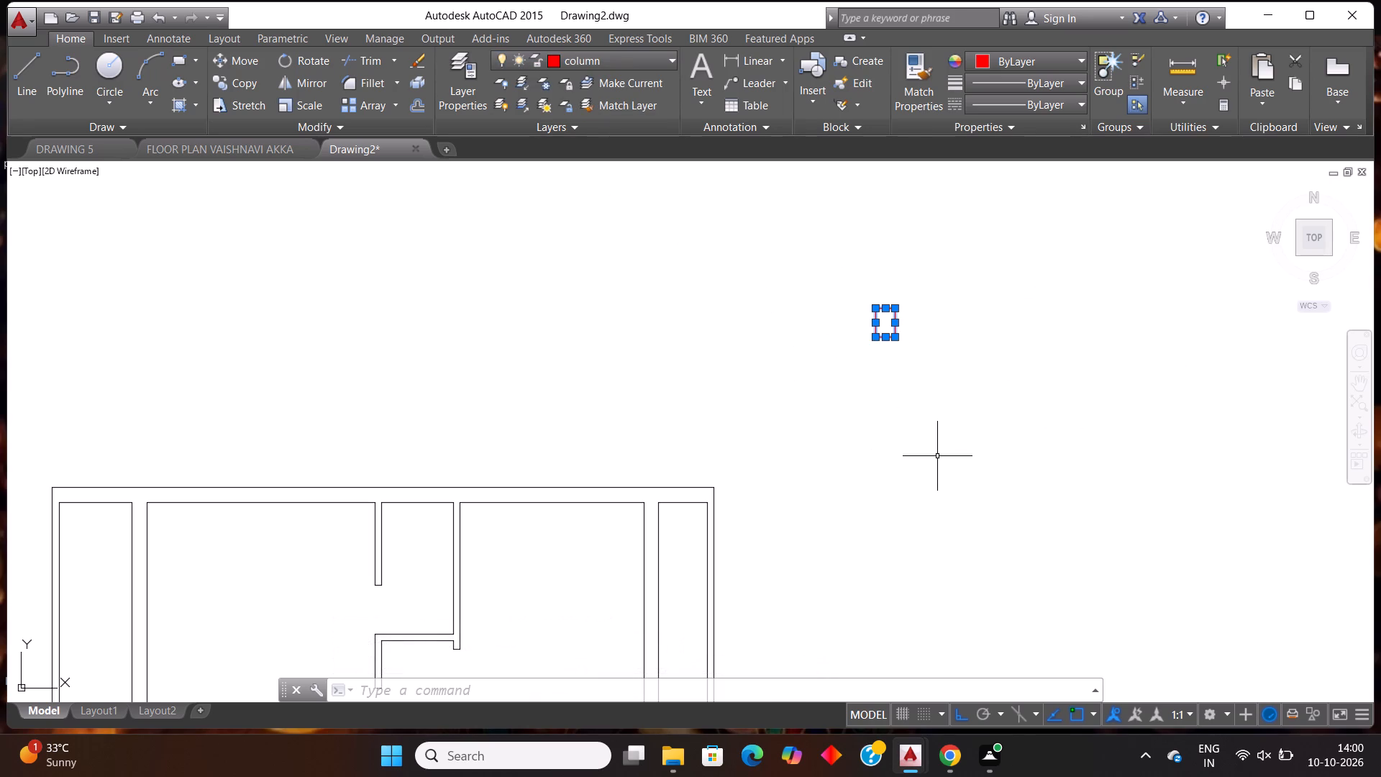
Redefine the block named column from the selected outline and close the block editor.
{"action": "key", "text": "b"}
{"action": "key", "text": "Return"}
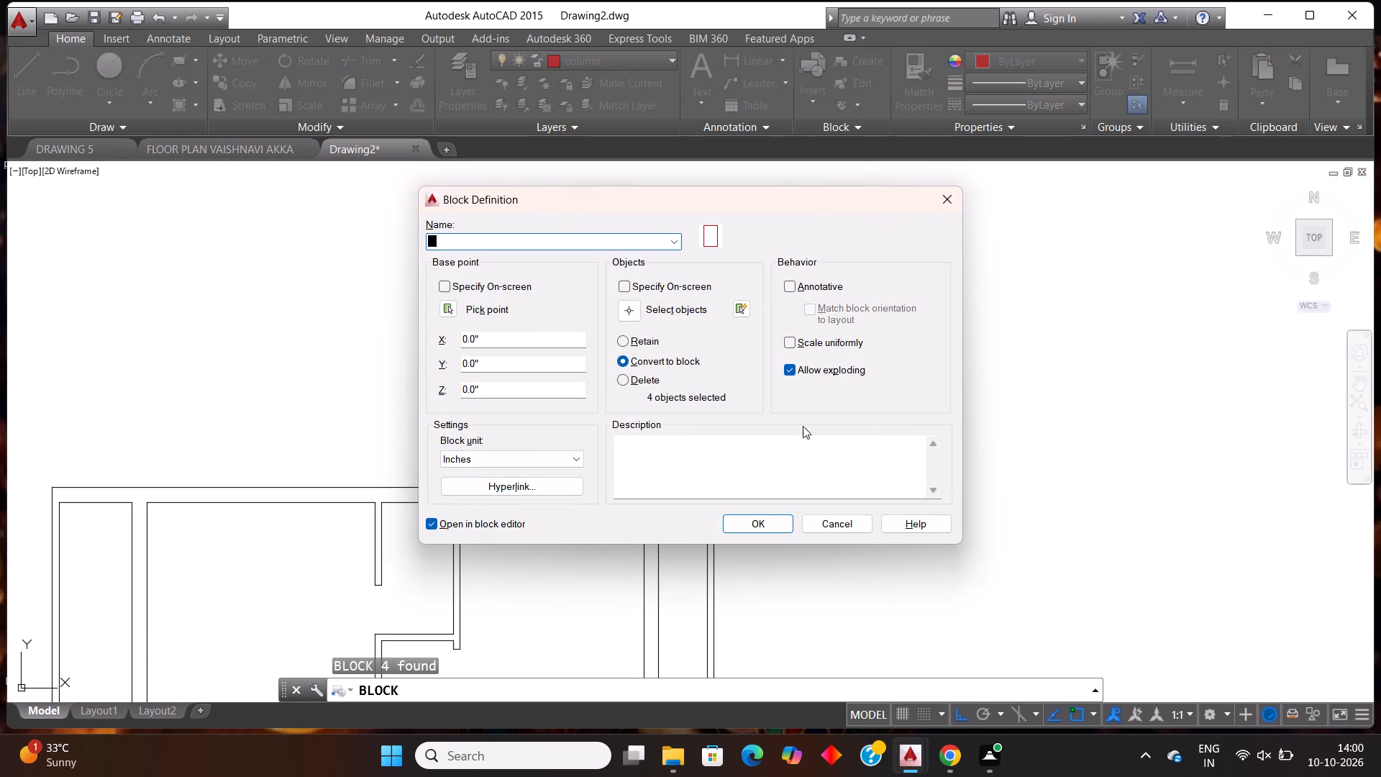
{"action": "type", "text": "column"}
{"action": "left_click", "coordinate": [764, 525]}
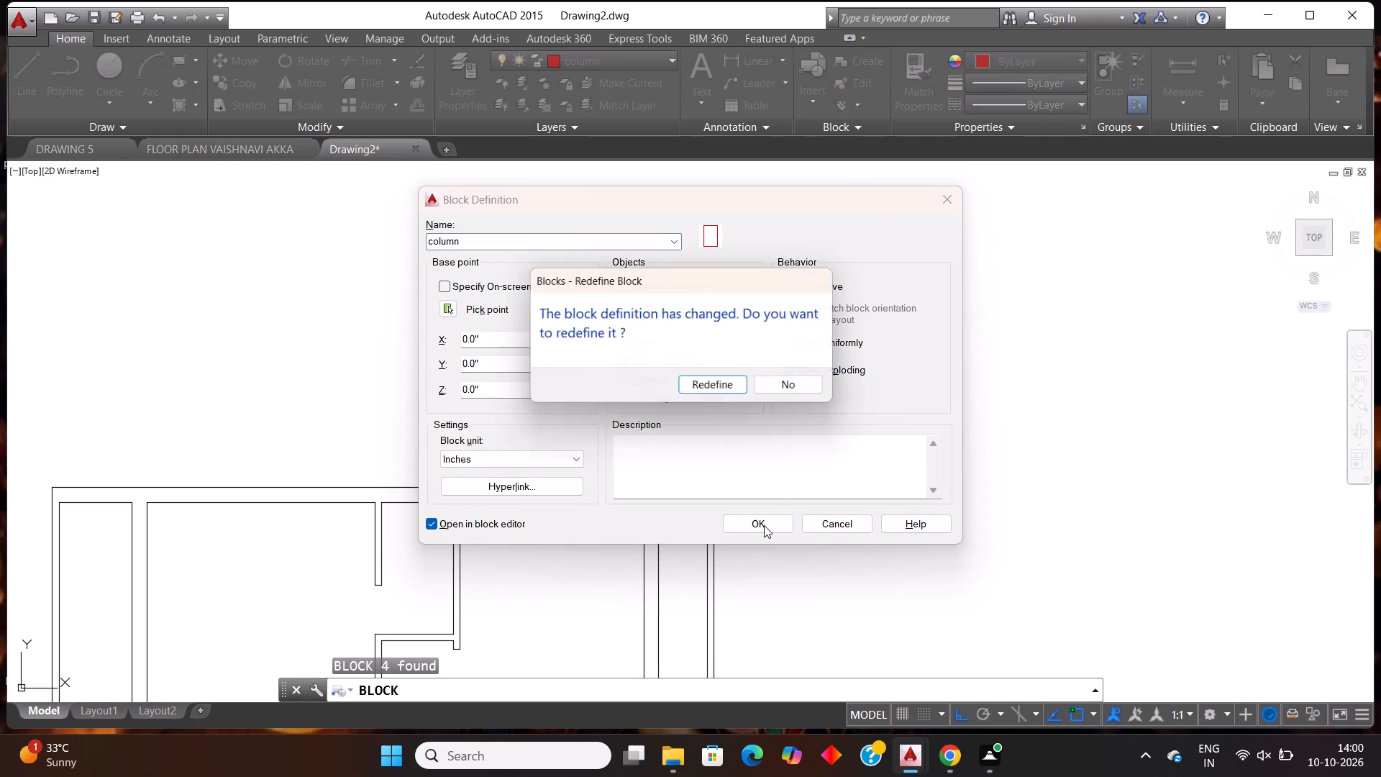
{"action": "left_click", "coordinate": [712, 382]}
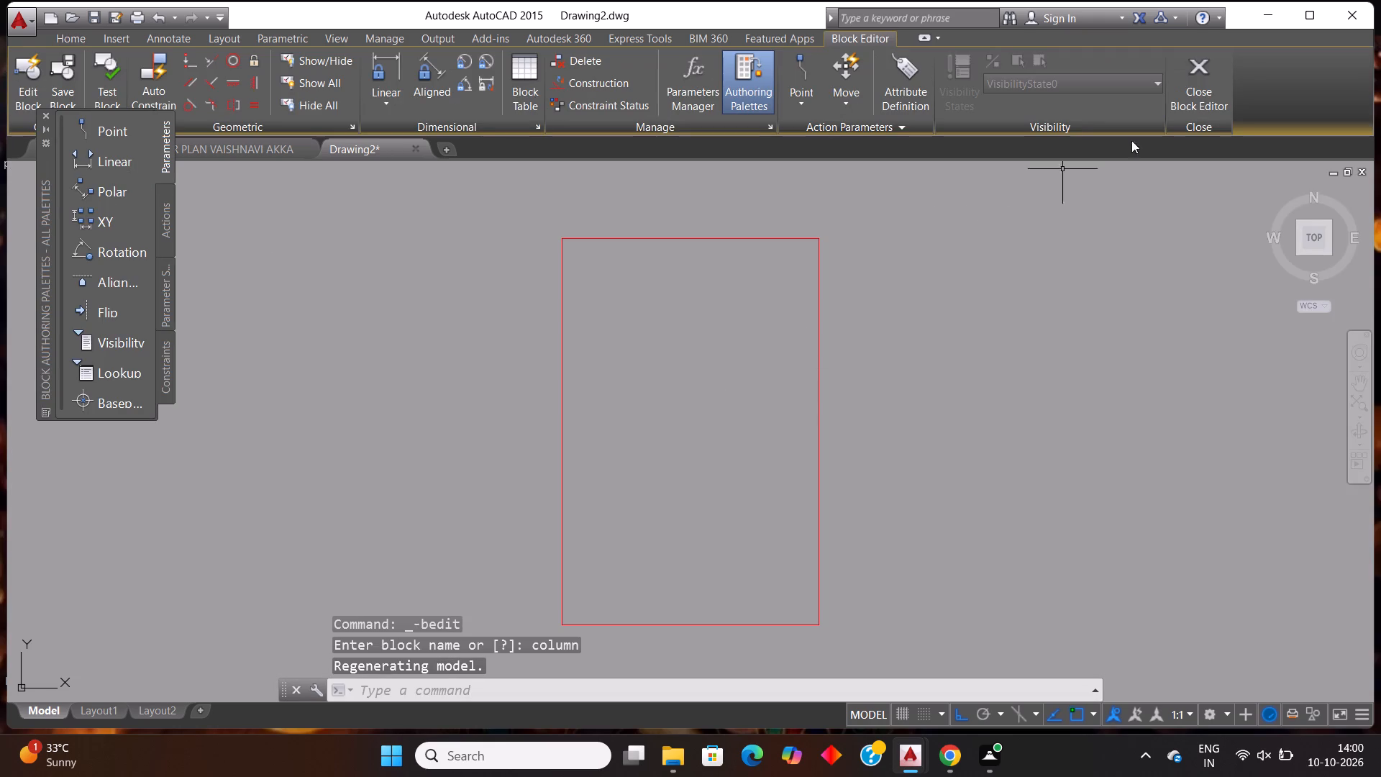
{"action": "left_click", "coordinate": [1207, 110]}
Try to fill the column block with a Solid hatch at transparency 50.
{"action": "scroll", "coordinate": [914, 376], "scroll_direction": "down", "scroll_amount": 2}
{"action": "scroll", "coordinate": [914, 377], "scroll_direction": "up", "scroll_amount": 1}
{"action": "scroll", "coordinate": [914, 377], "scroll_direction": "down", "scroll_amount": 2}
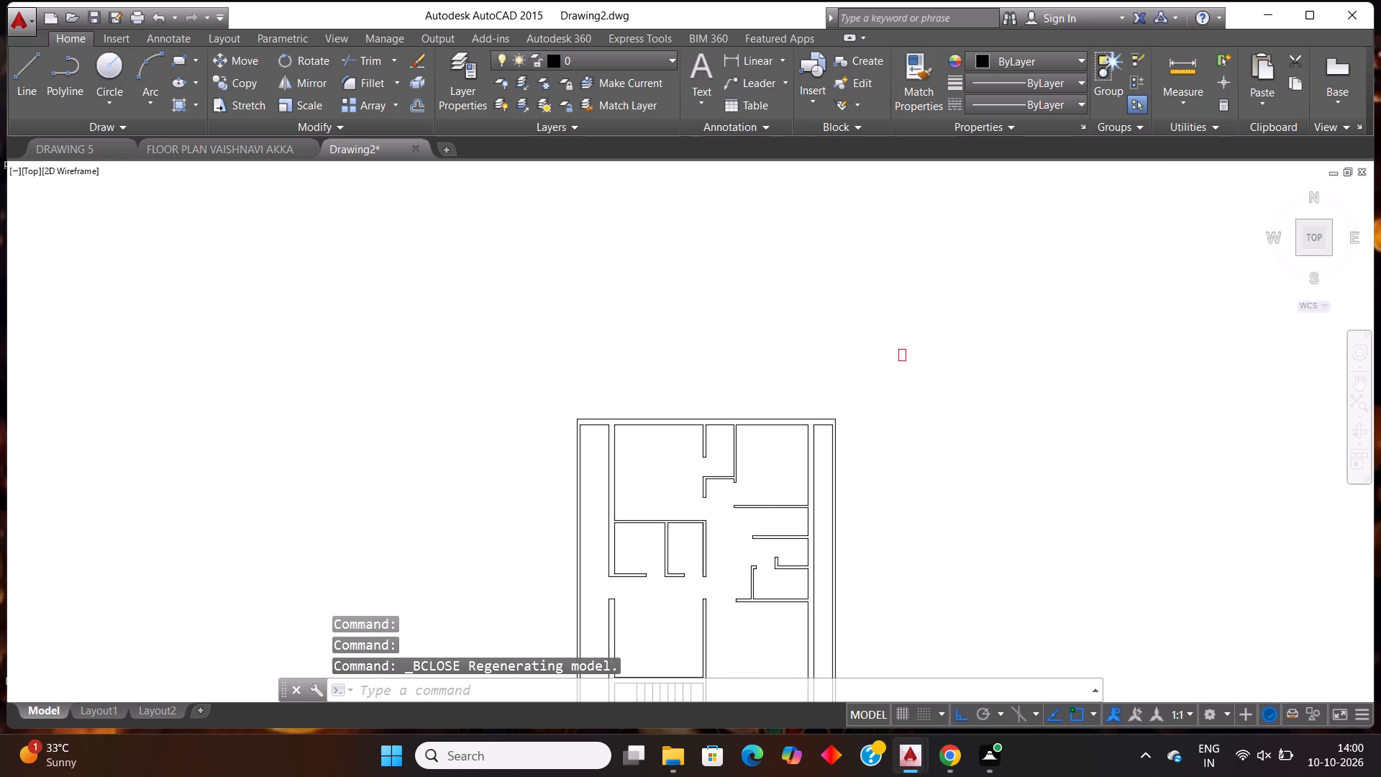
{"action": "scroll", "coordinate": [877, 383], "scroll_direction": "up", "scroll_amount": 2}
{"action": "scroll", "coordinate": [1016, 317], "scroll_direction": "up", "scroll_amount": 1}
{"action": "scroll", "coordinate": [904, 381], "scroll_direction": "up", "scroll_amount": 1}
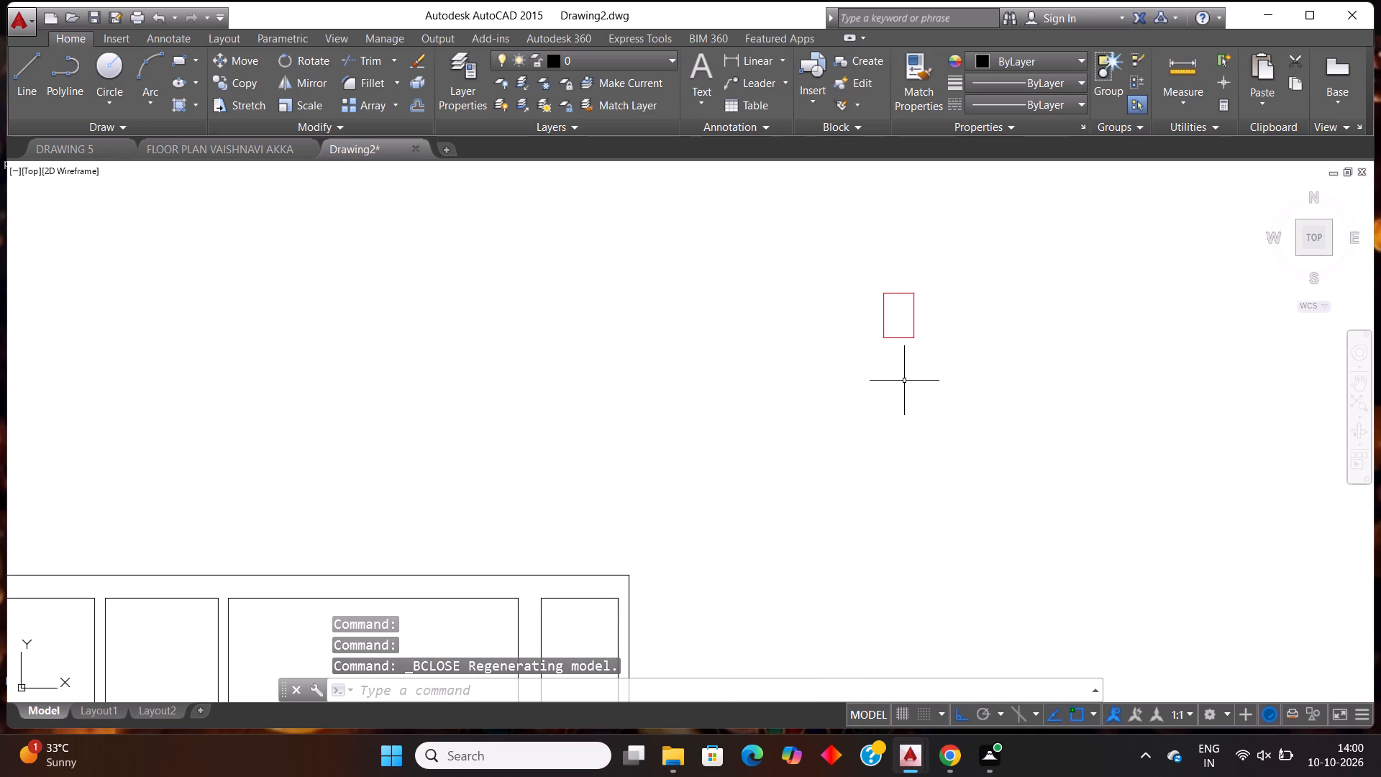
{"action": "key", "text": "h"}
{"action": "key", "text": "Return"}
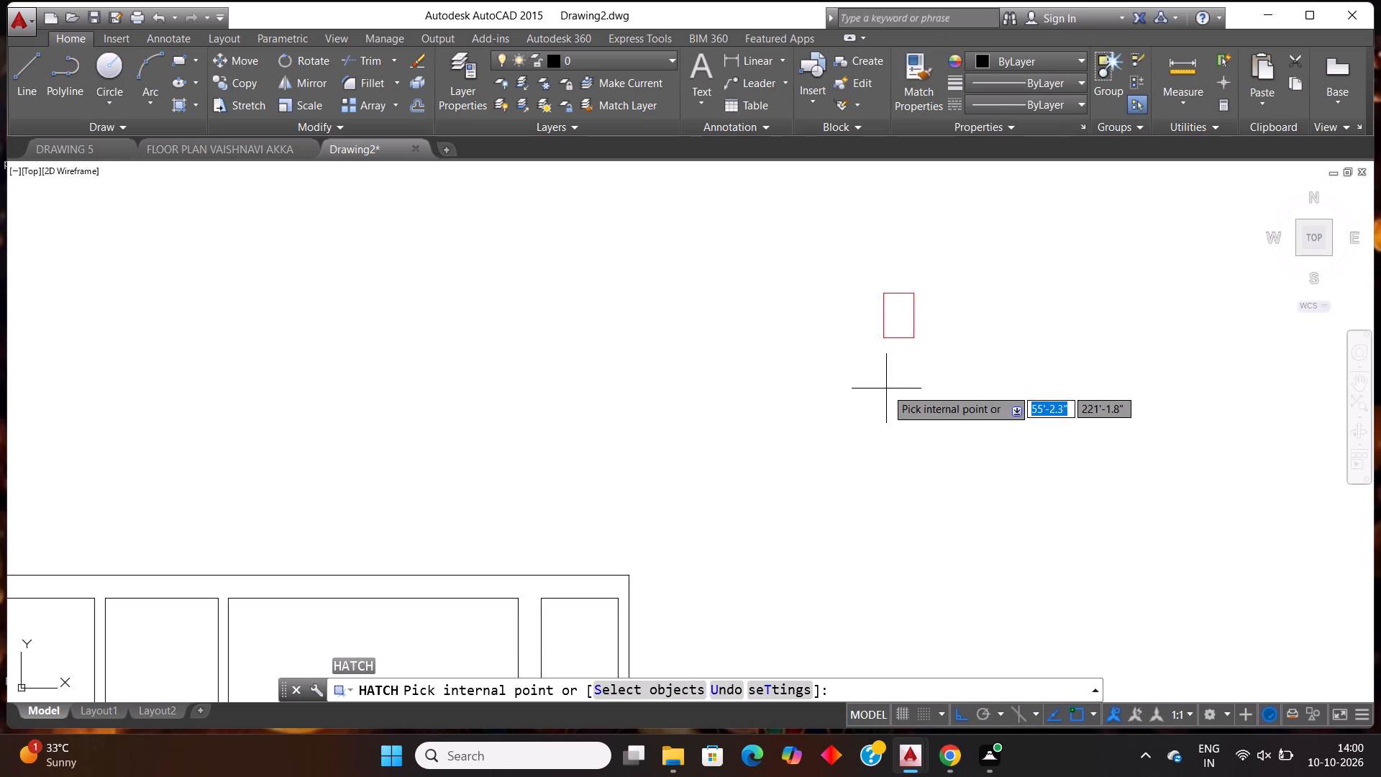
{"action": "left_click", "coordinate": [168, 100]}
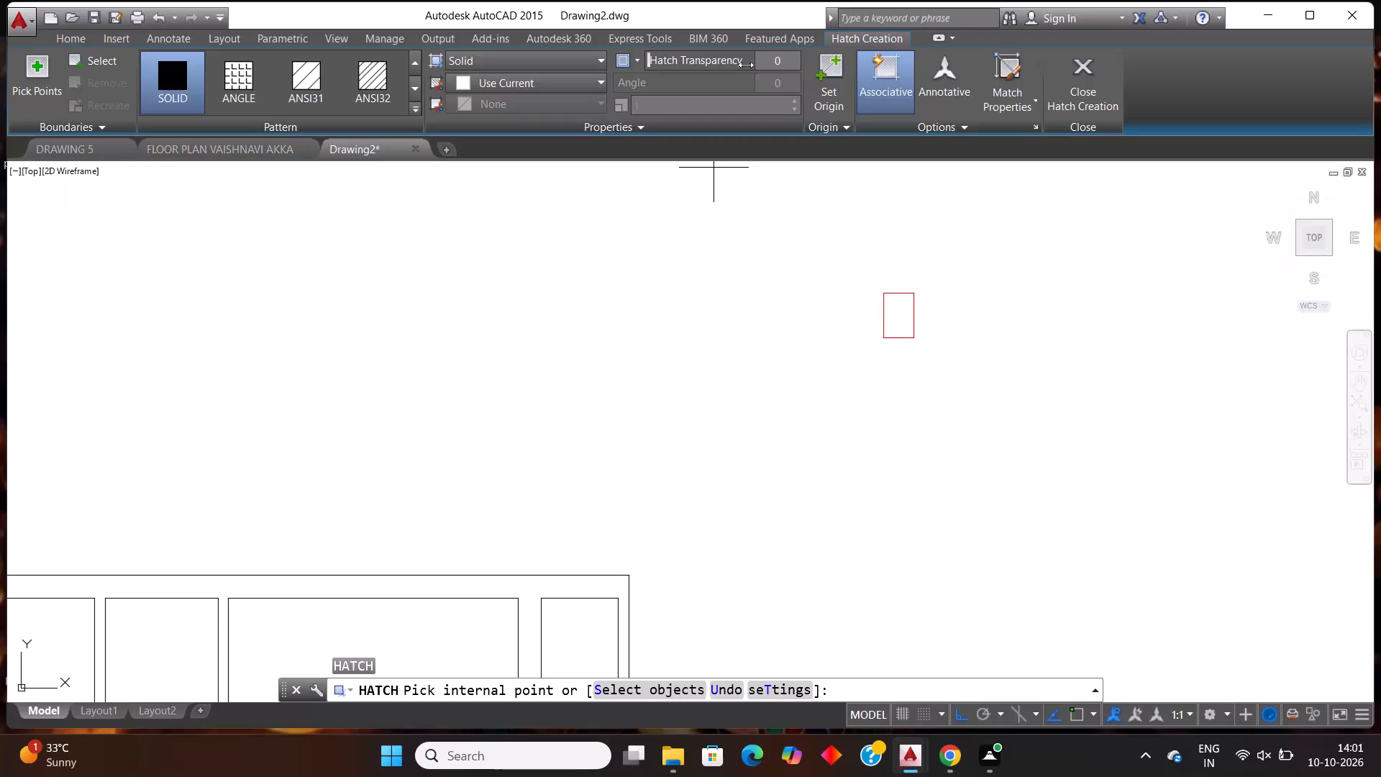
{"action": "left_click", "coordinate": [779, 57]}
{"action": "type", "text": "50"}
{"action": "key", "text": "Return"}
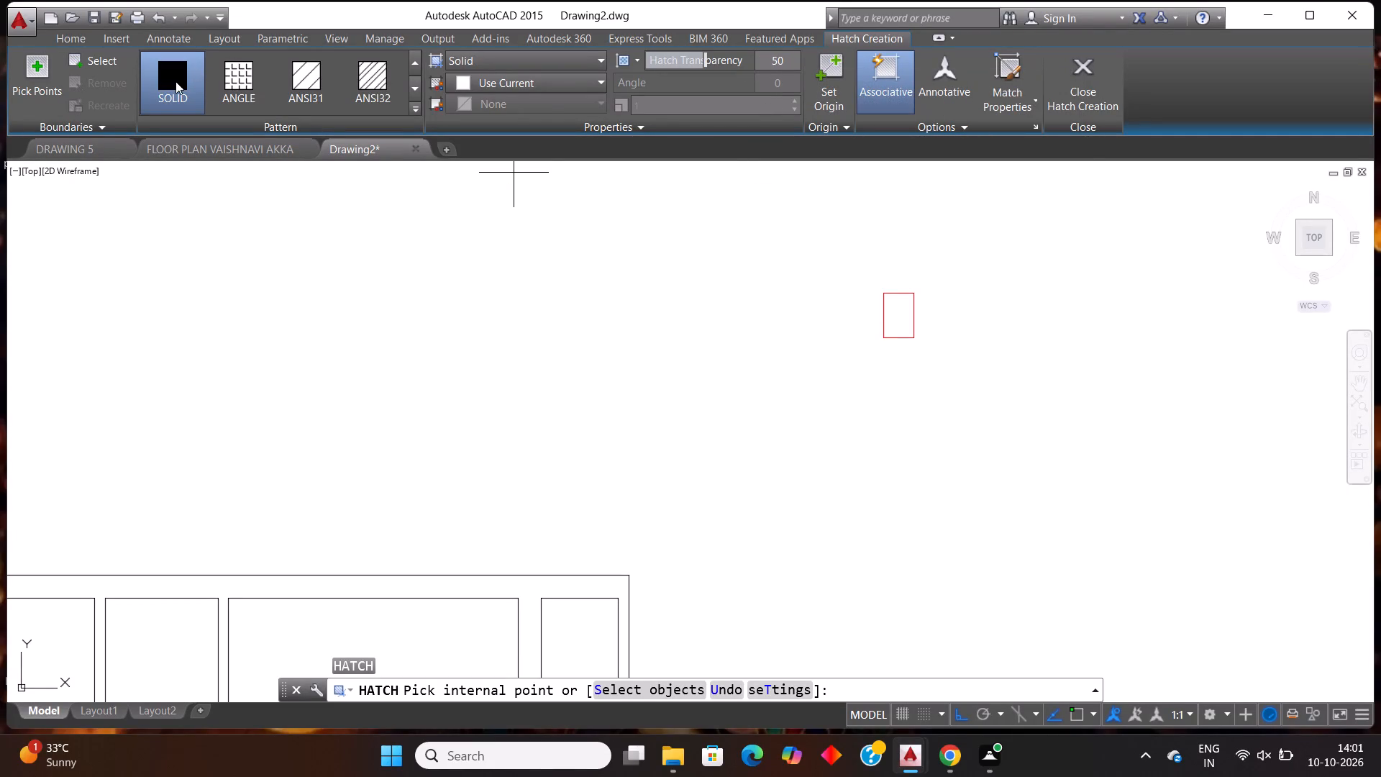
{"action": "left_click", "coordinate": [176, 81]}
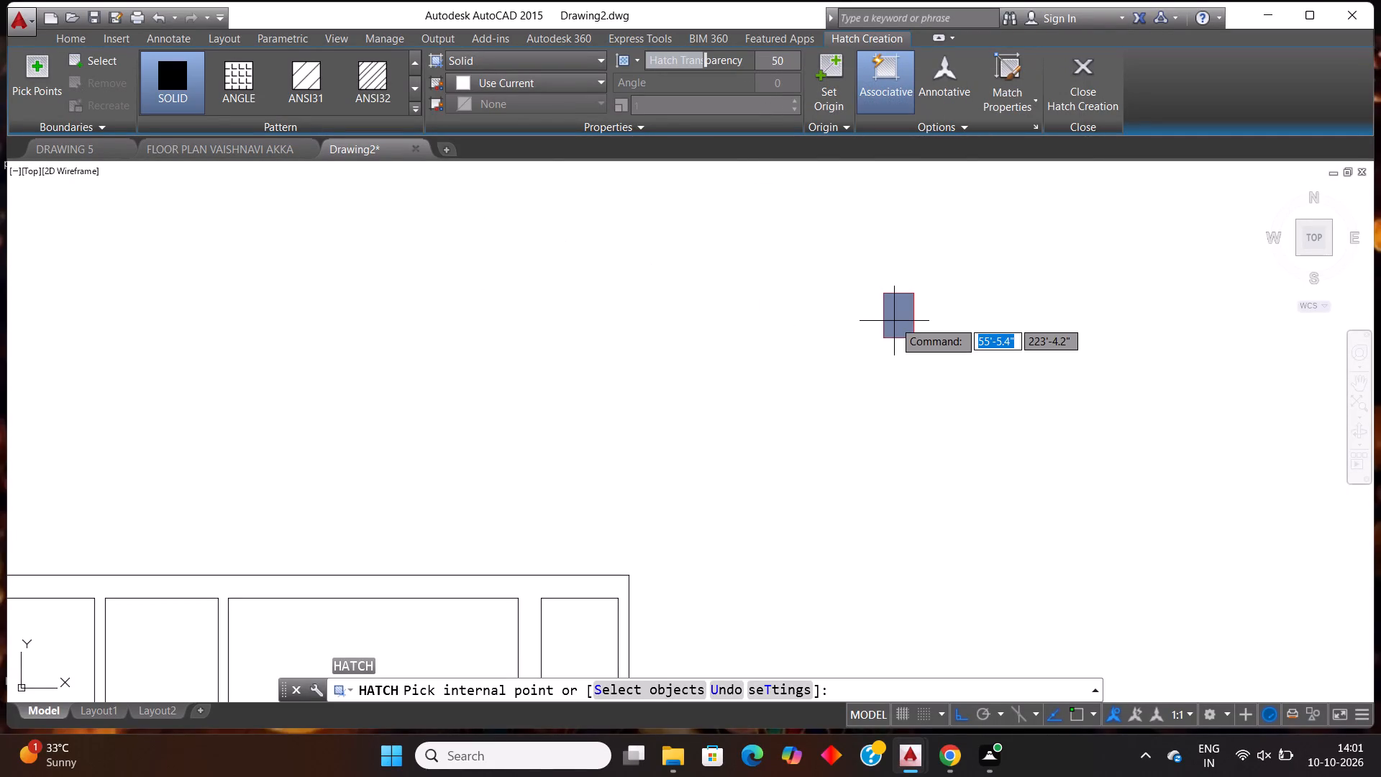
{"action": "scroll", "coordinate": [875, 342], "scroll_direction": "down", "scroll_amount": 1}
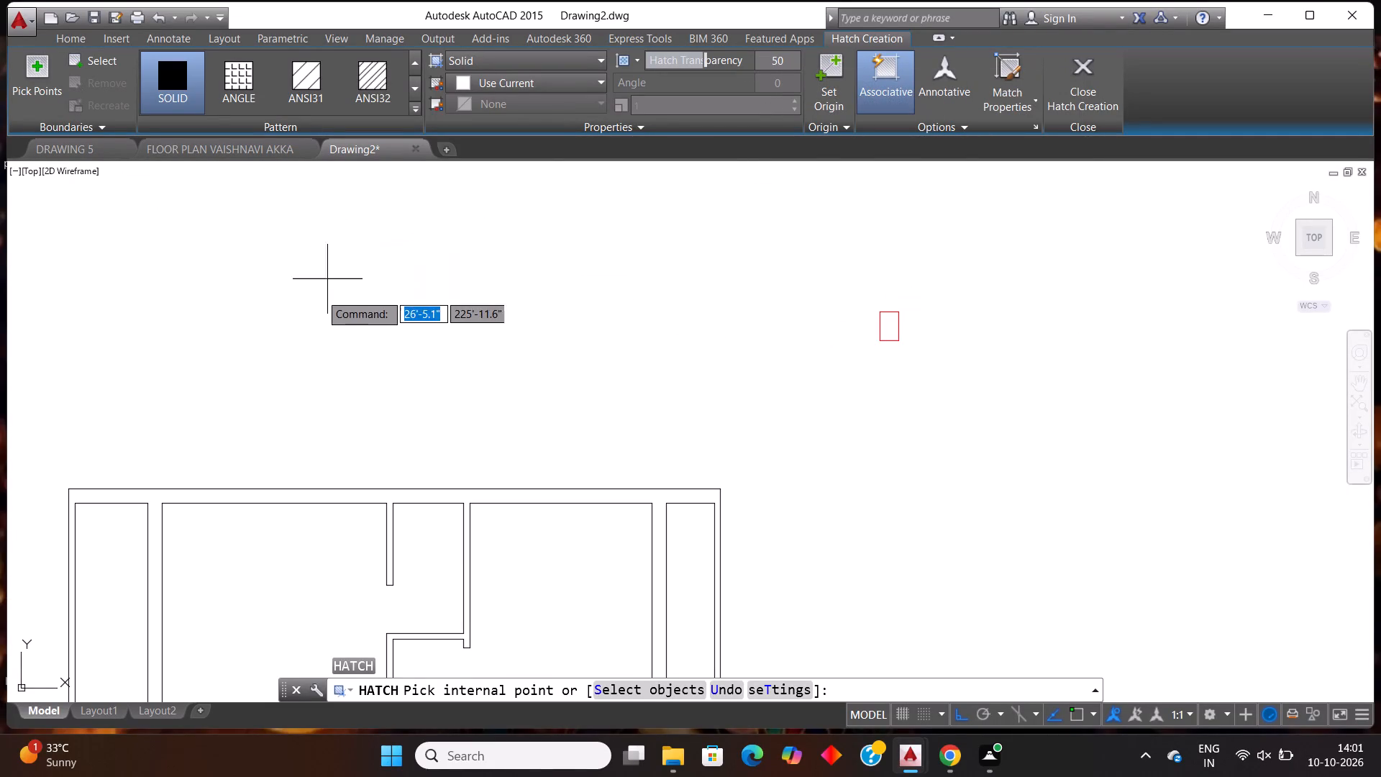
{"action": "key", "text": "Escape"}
Check the column layer's color selection and keep index color 10.
{"action": "left_click", "coordinate": [658, 57]}
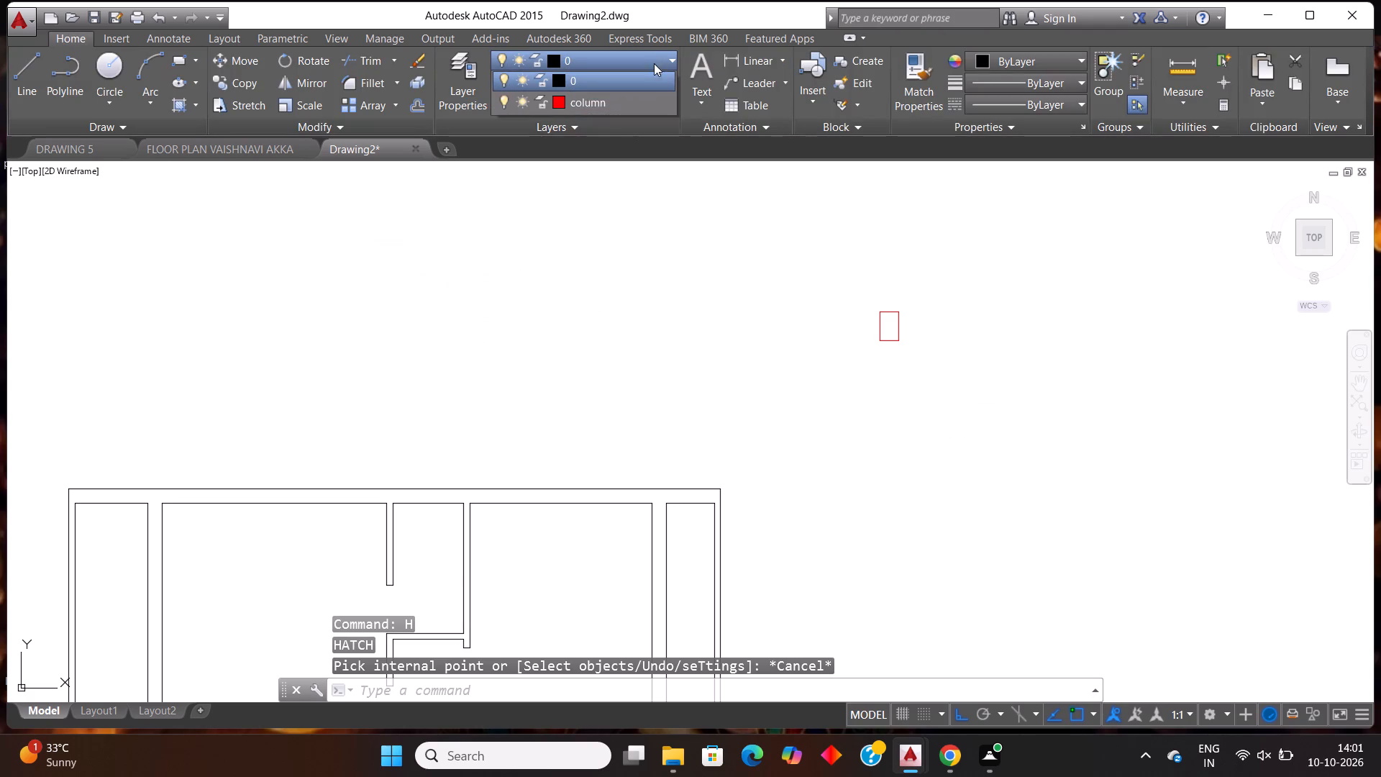
{"action": "left_click", "coordinate": [564, 107]}
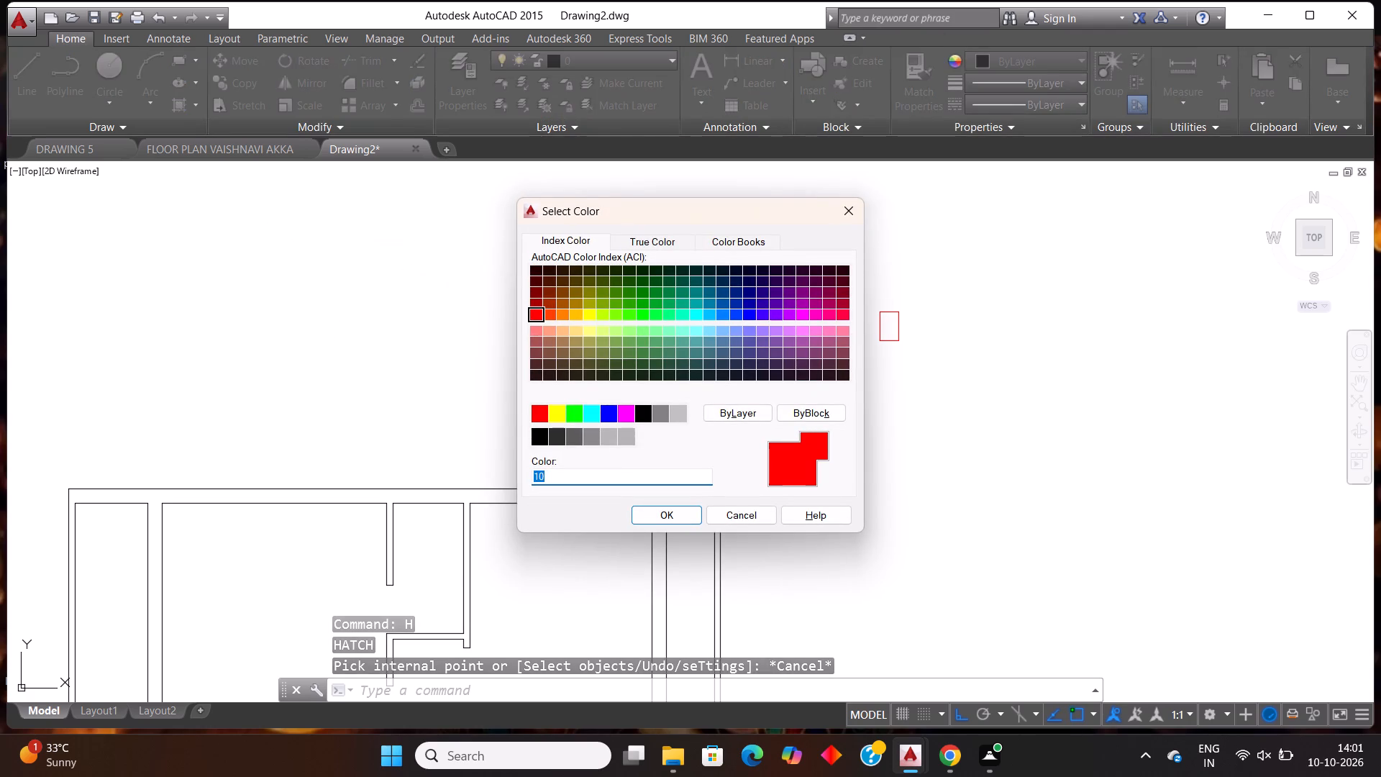
{"action": "left_click", "coordinate": [689, 518]}
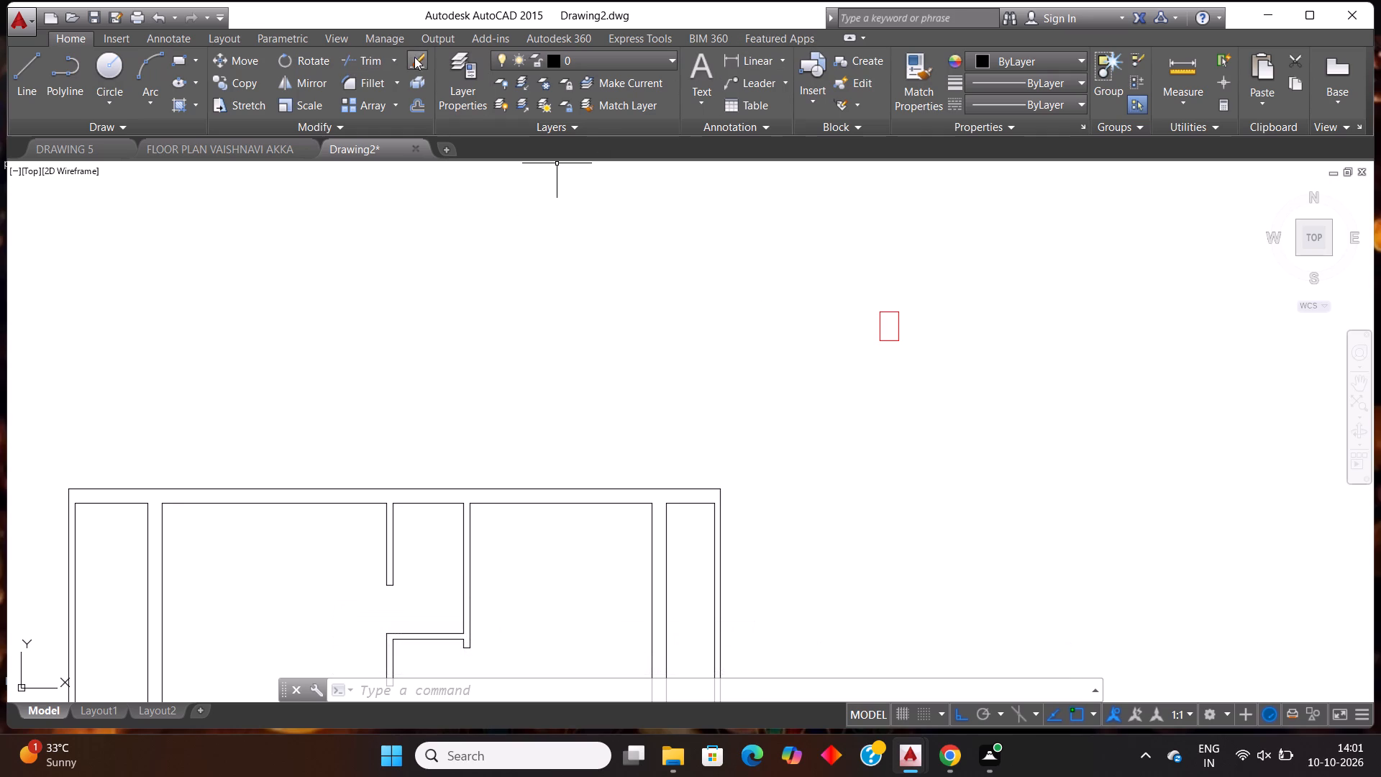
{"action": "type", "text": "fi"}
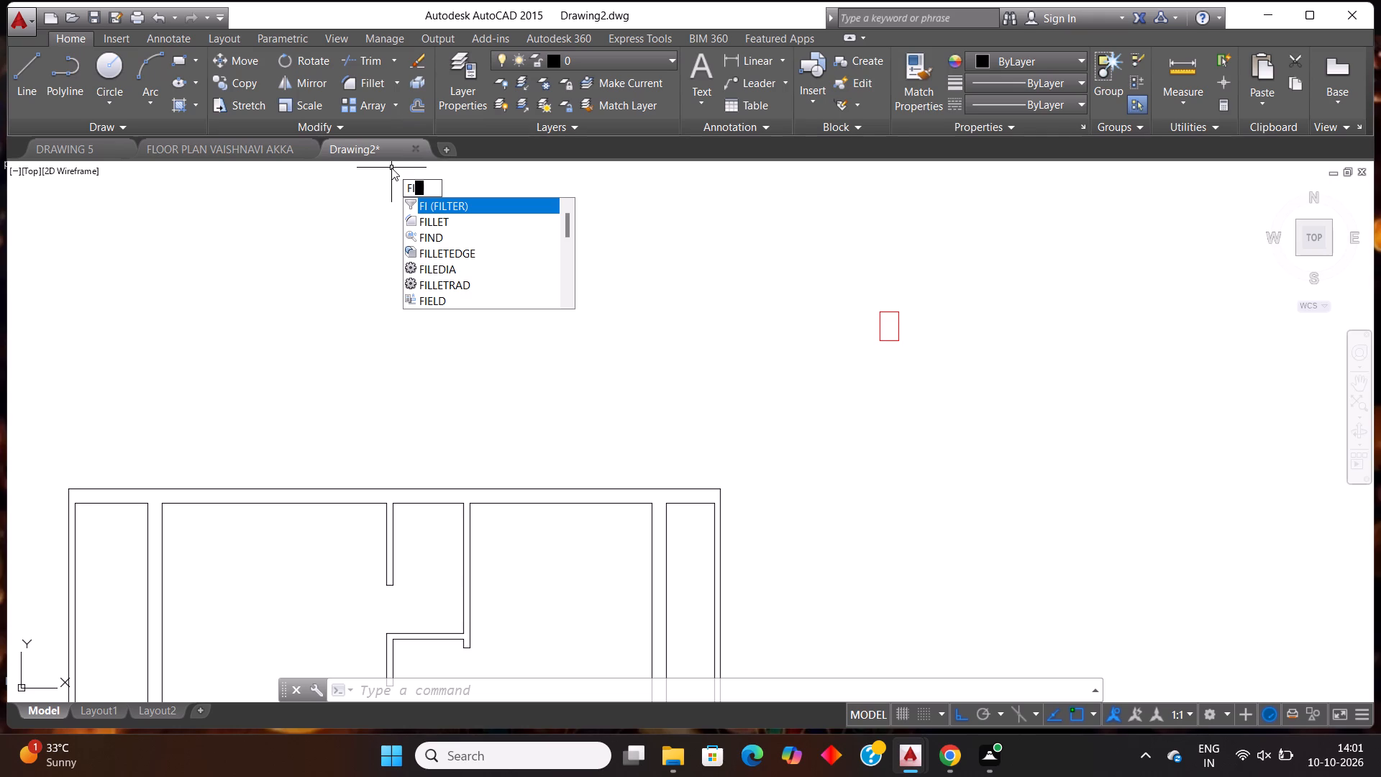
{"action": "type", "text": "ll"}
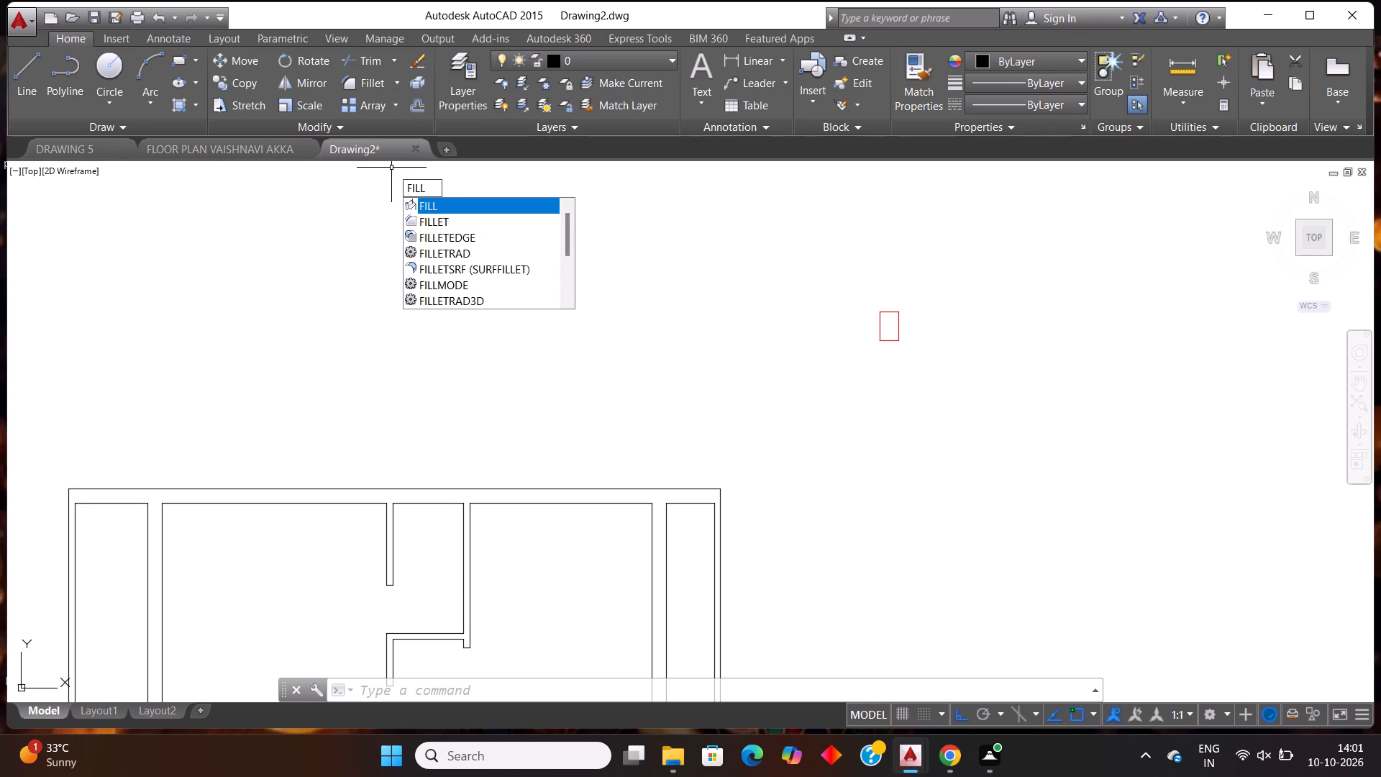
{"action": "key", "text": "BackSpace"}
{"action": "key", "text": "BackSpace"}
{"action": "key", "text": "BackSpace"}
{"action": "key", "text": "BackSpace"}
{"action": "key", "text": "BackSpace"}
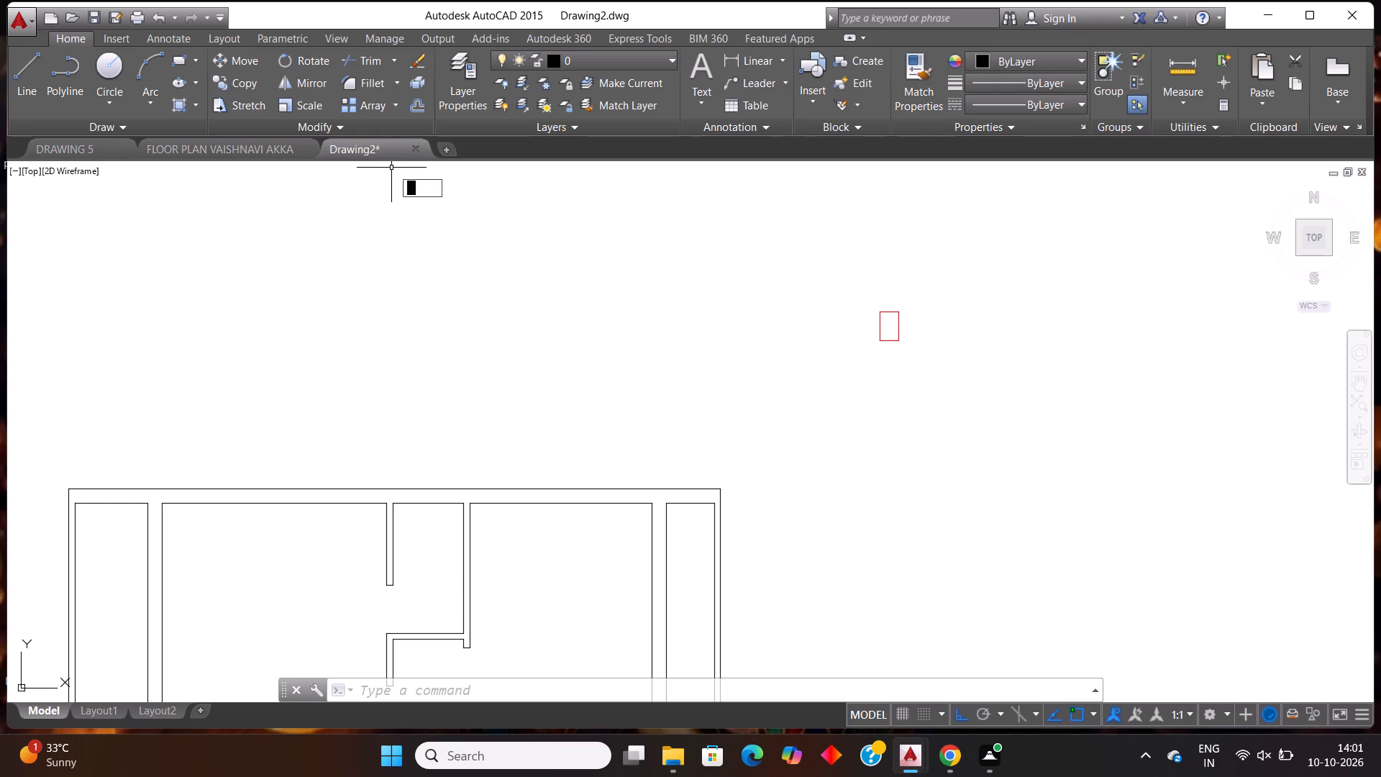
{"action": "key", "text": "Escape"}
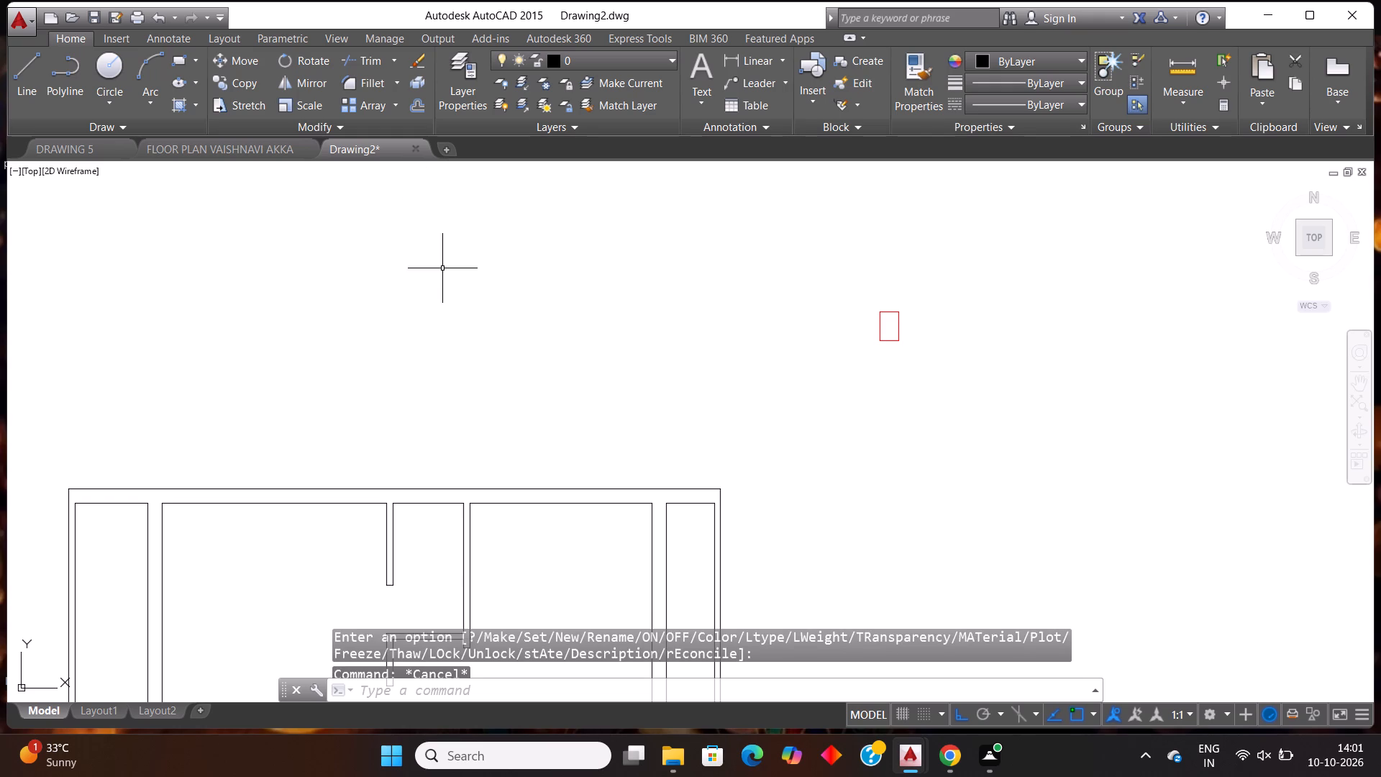
Check the current object color with the Color command and keep it ByLayer.
{"action": "type", "text": "colo"}
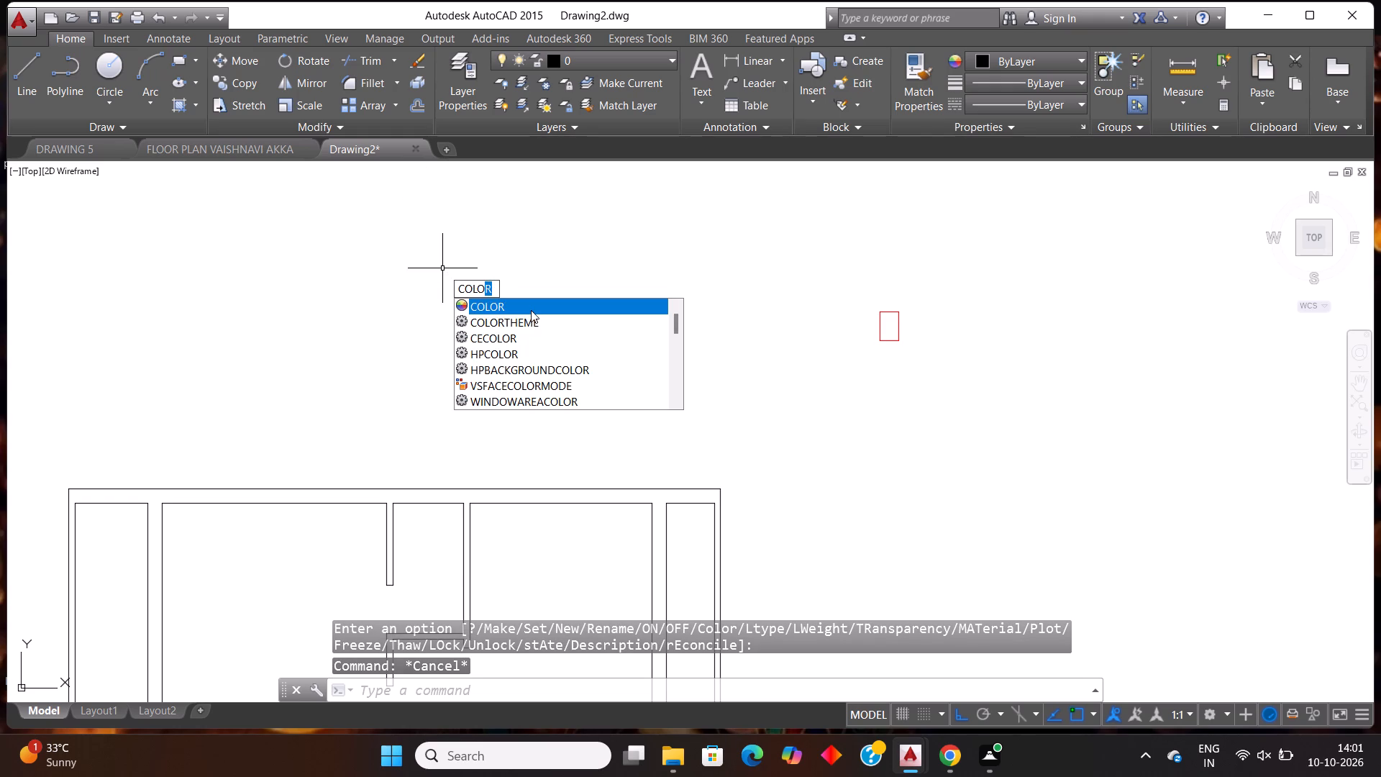
{"action": "left_click", "coordinate": [531, 310]}
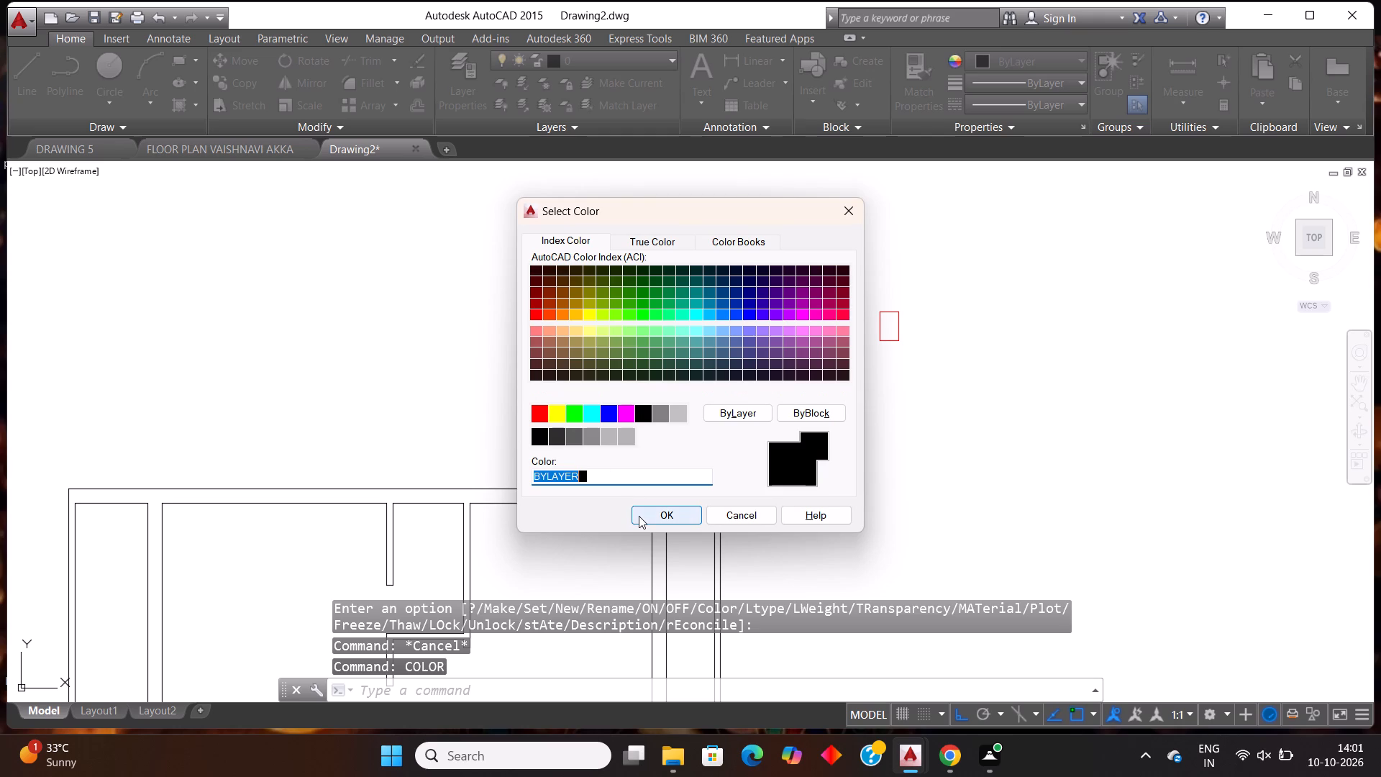
{"action": "left_click", "coordinate": [639, 516]}
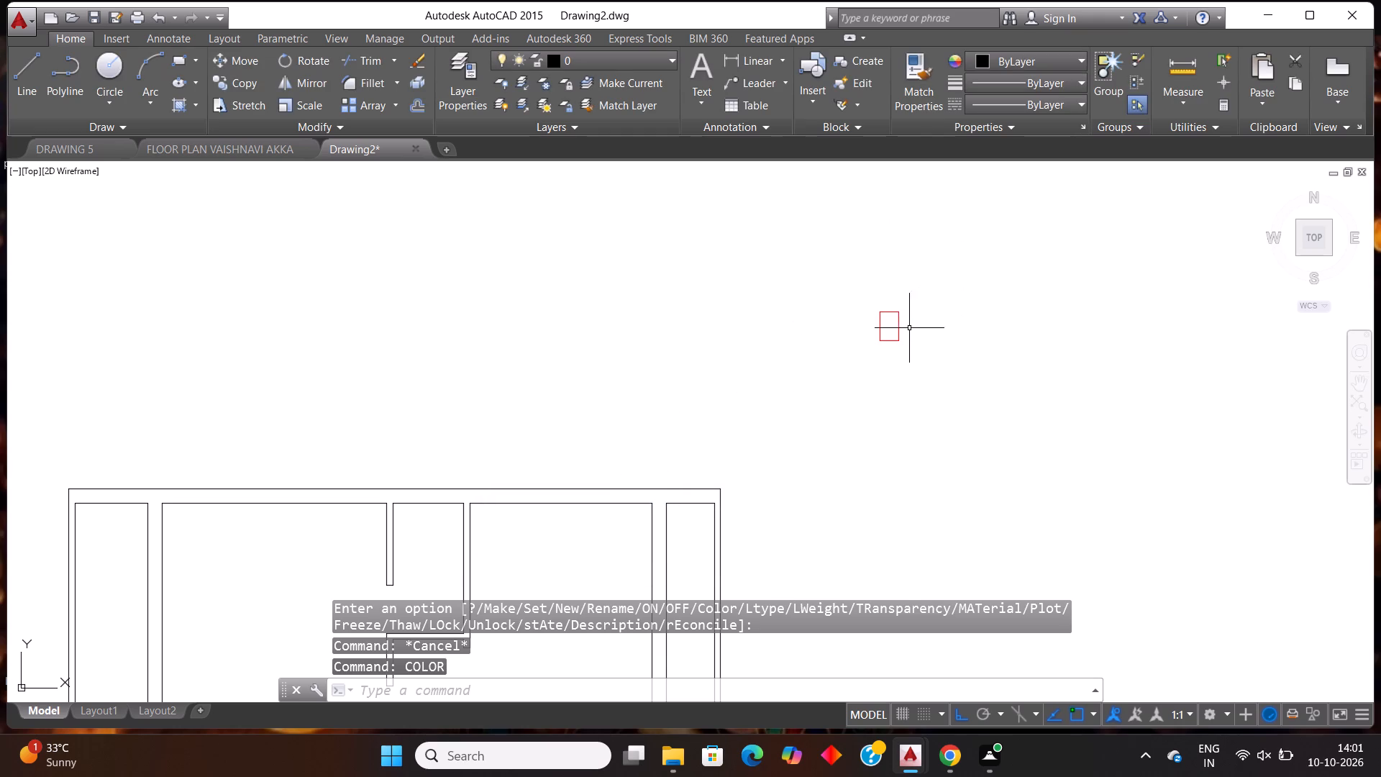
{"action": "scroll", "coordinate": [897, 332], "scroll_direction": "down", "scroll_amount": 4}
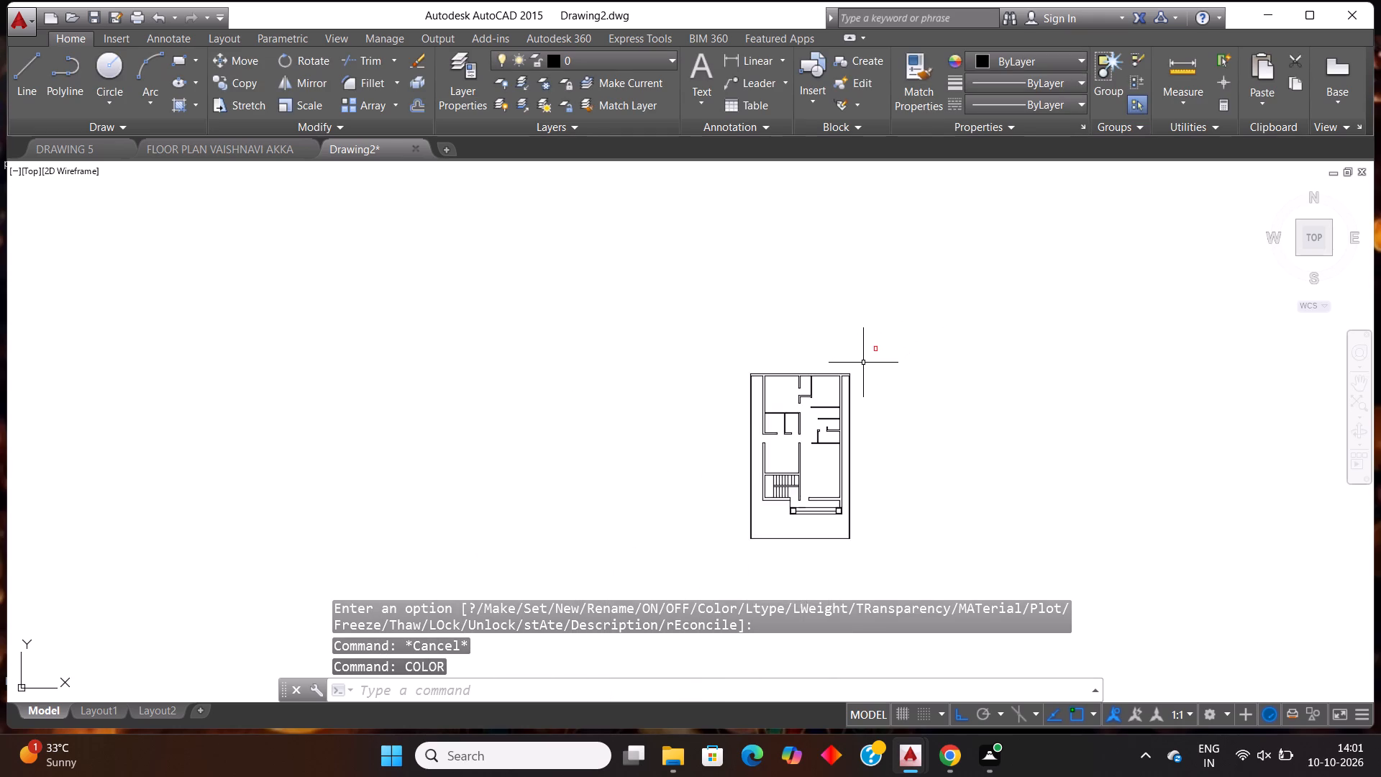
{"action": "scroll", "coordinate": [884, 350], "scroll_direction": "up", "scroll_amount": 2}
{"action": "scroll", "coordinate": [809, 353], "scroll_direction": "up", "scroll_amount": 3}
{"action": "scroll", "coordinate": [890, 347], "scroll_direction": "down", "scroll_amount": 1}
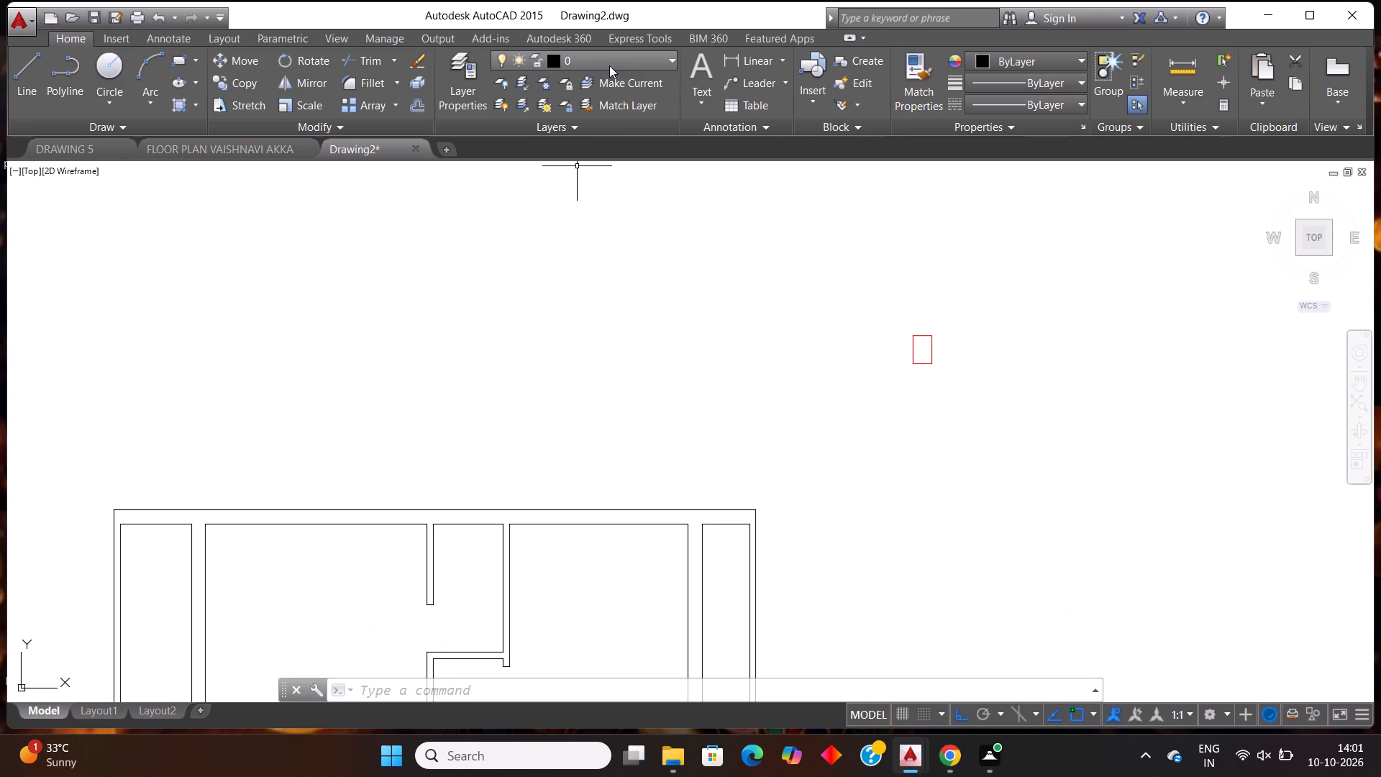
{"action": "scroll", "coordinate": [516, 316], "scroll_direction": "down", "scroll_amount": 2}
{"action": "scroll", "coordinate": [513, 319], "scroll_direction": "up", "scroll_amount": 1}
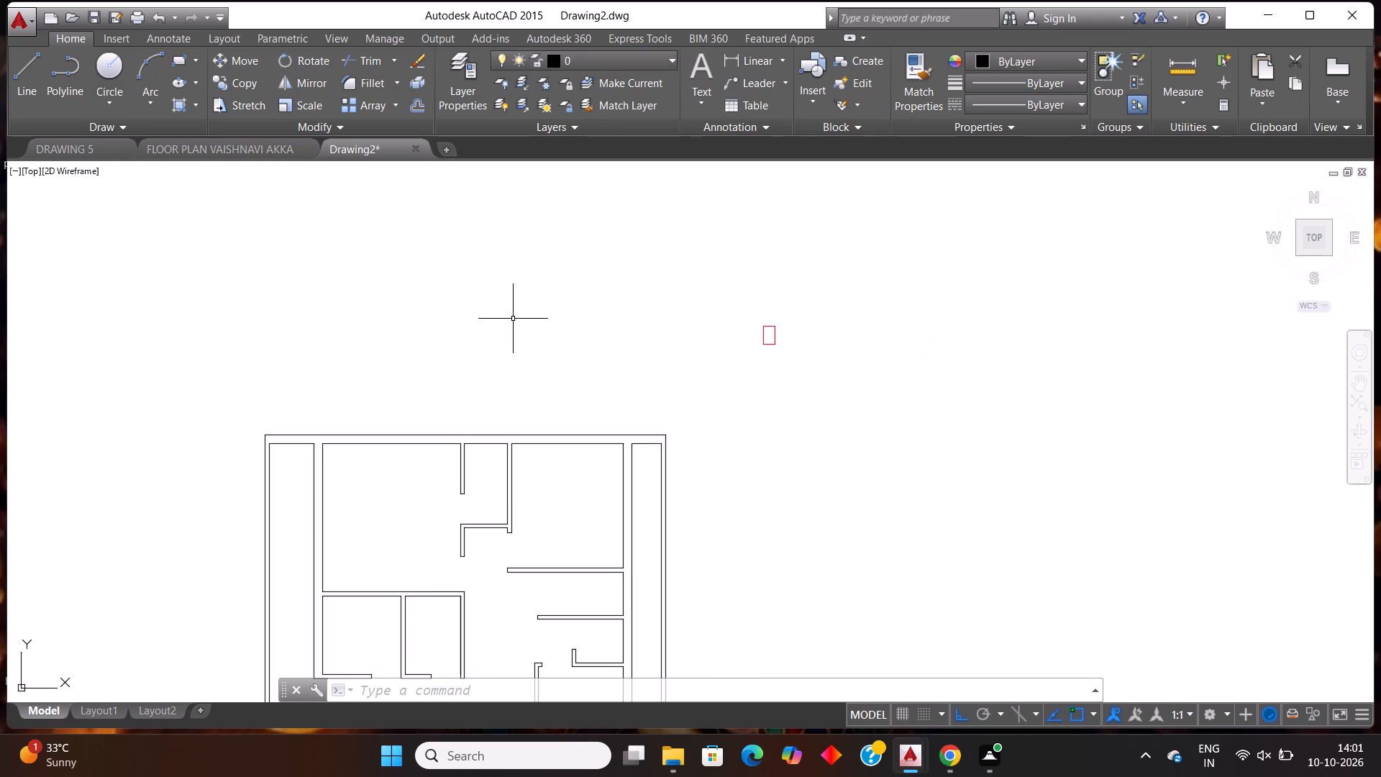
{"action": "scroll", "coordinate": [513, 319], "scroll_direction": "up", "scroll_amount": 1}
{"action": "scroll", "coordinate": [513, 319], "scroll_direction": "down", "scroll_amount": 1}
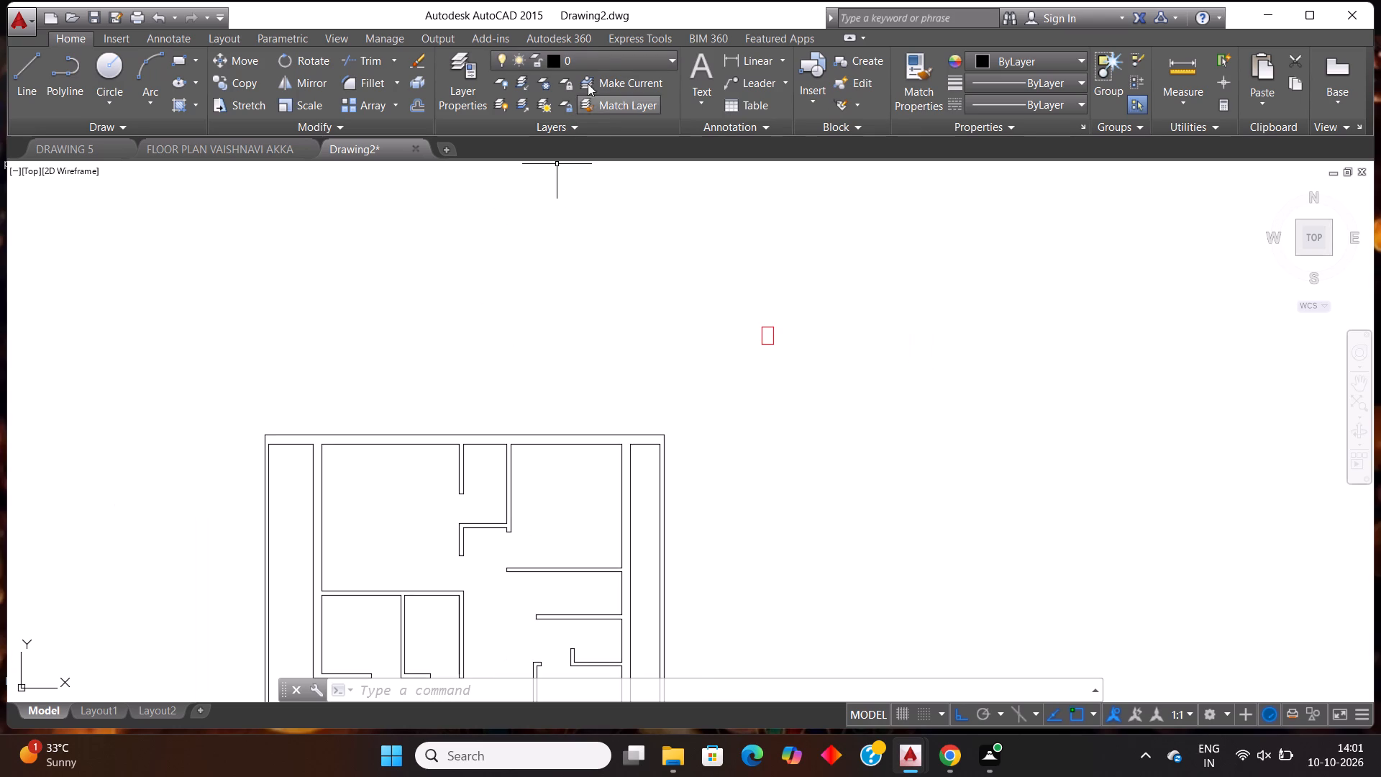
Create a new layer named hatch column with color 10 in the layer manager.
{"action": "left_click", "coordinate": [598, 59]}
{"action": "left_click", "coordinate": [598, 59]}
{"action": "left_click", "coordinate": [477, 91]}
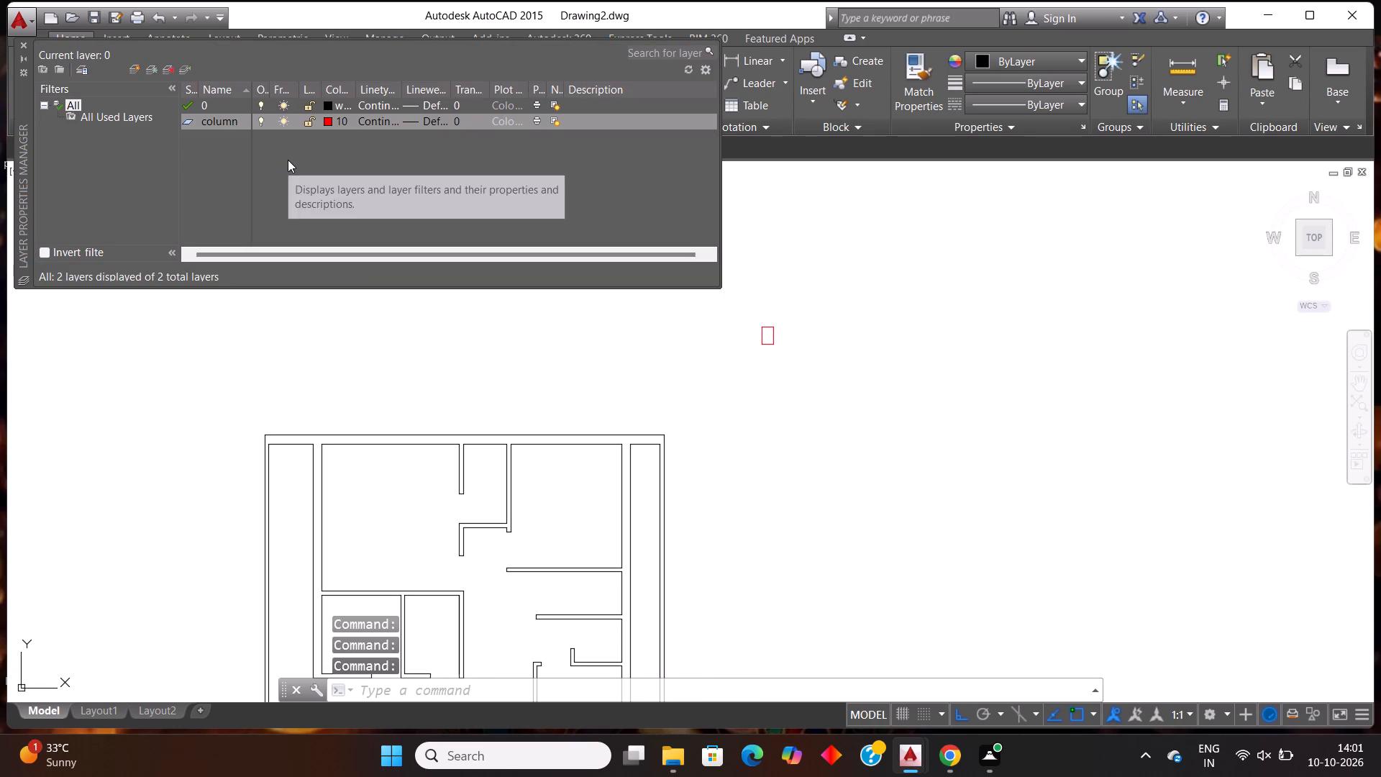
{"action": "key", "text": "Return"}
{"action": "key", "text": "Return"}
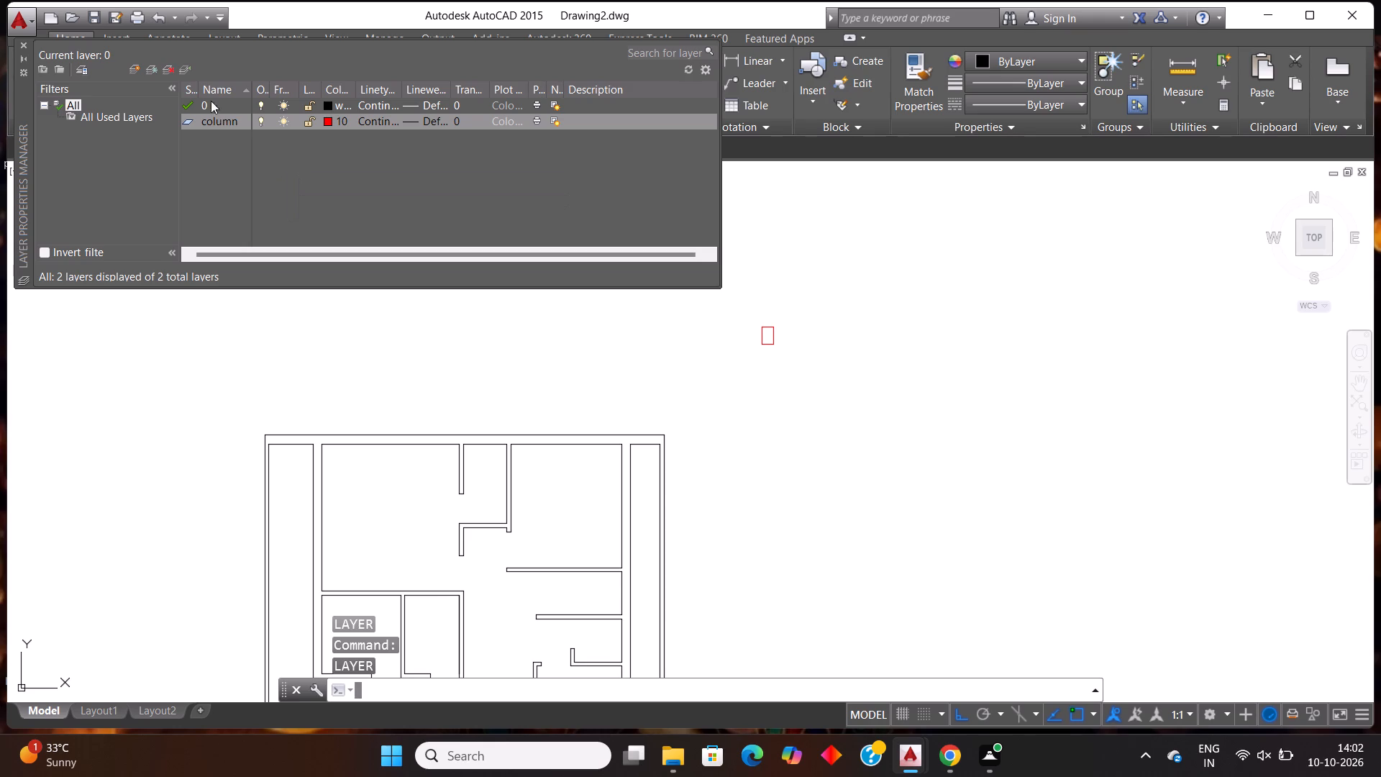
{"action": "left_click", "coordinate": [129, 69]}
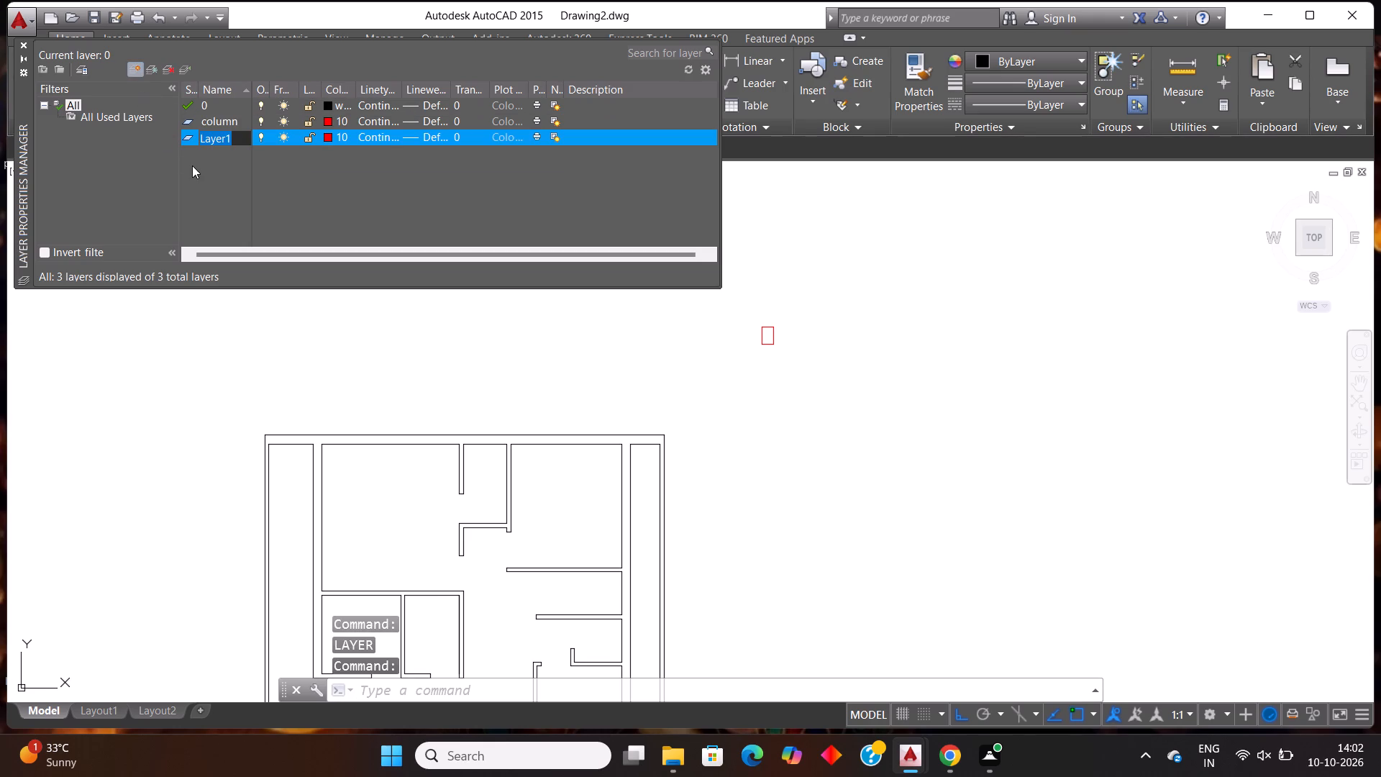
{"action": "type", "text": "hatch column"}
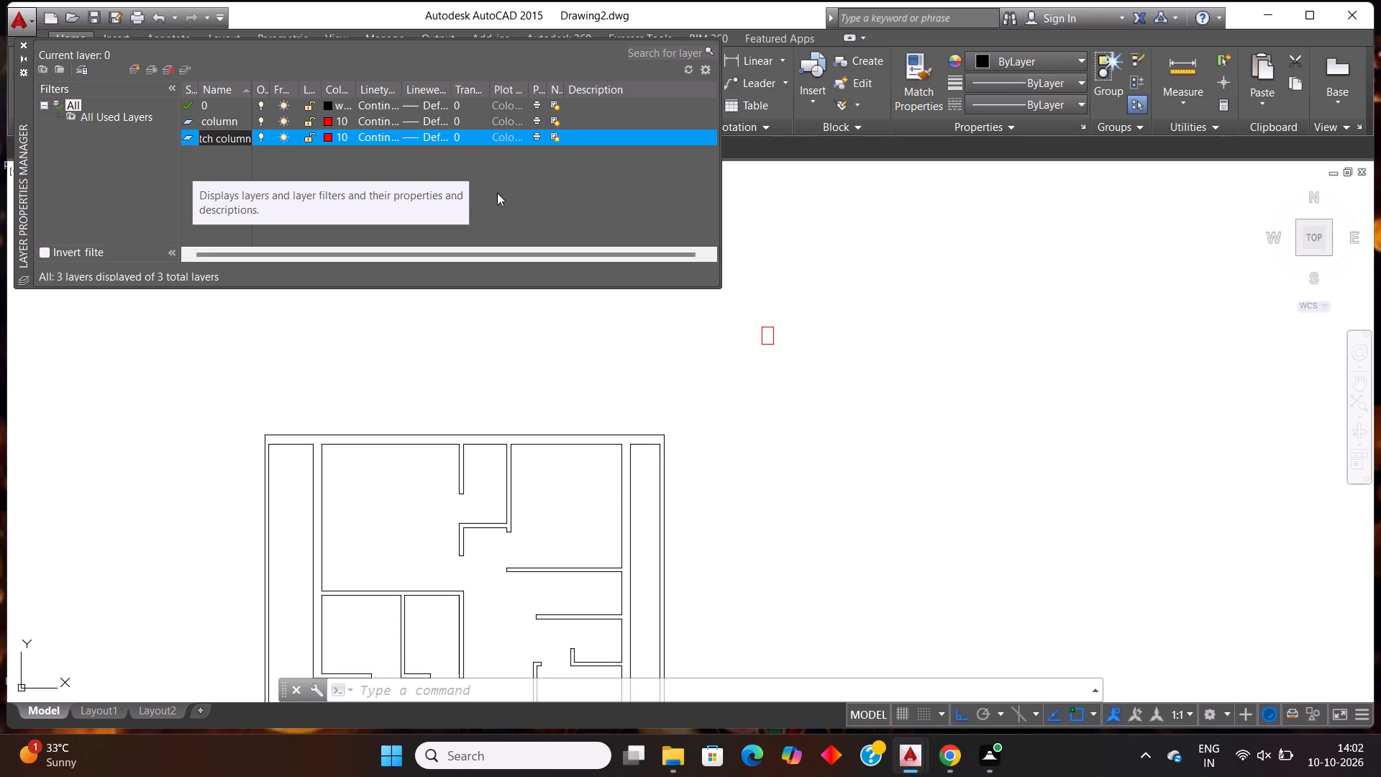
{"action": "left_click", "coordinate": [512, 186]}
{"action": "key", "text": "Escape"}
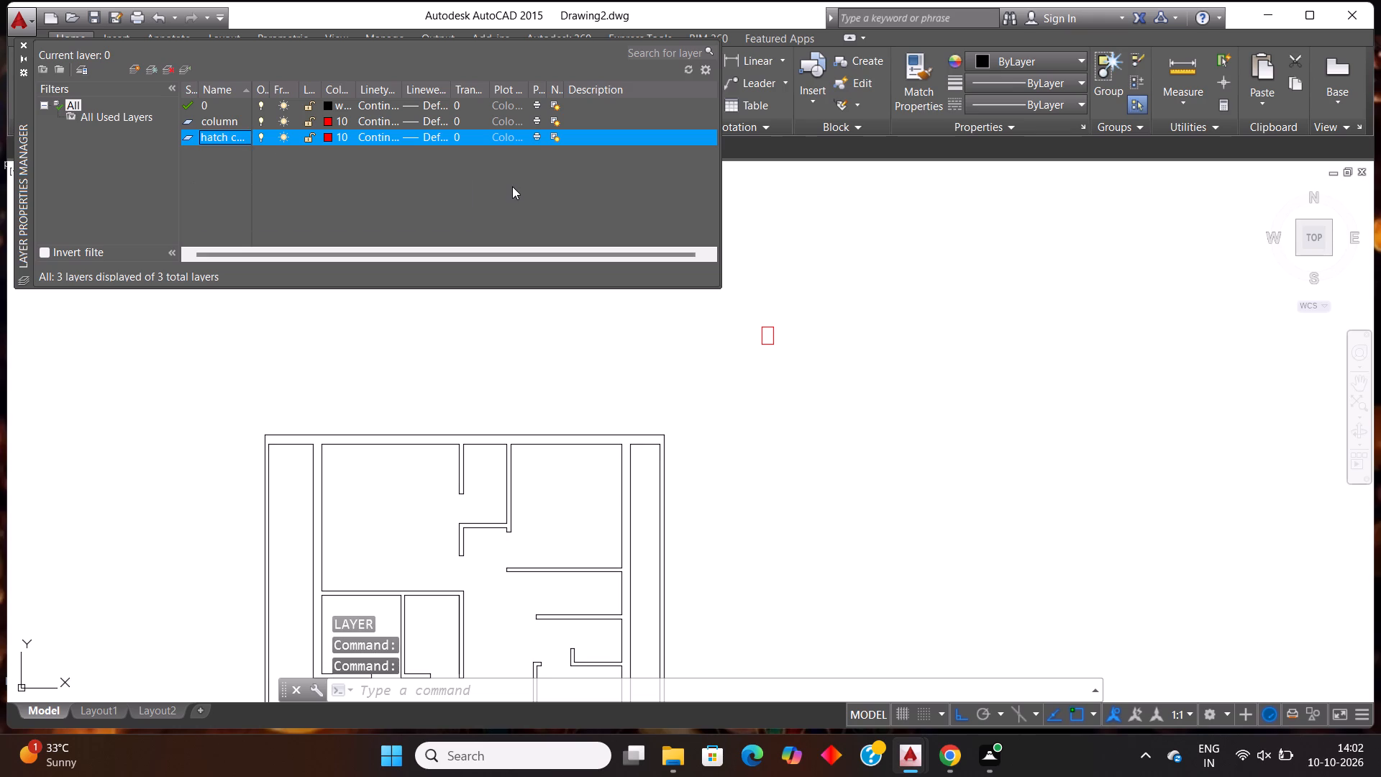
{"action": "key", "text": "Escape"}
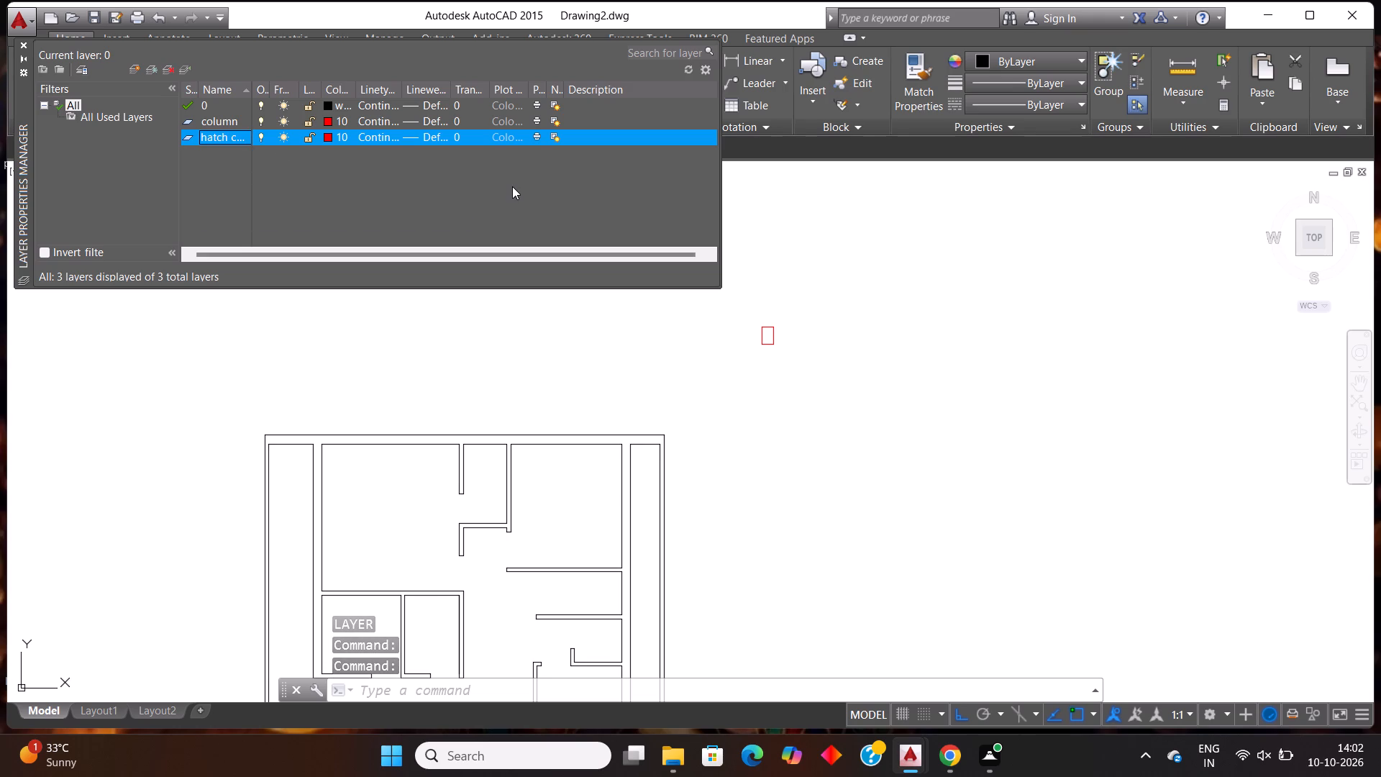
{"action": "key", "text": "Escape"}
{"action": "left_click", "coordinate": [28, 46]}
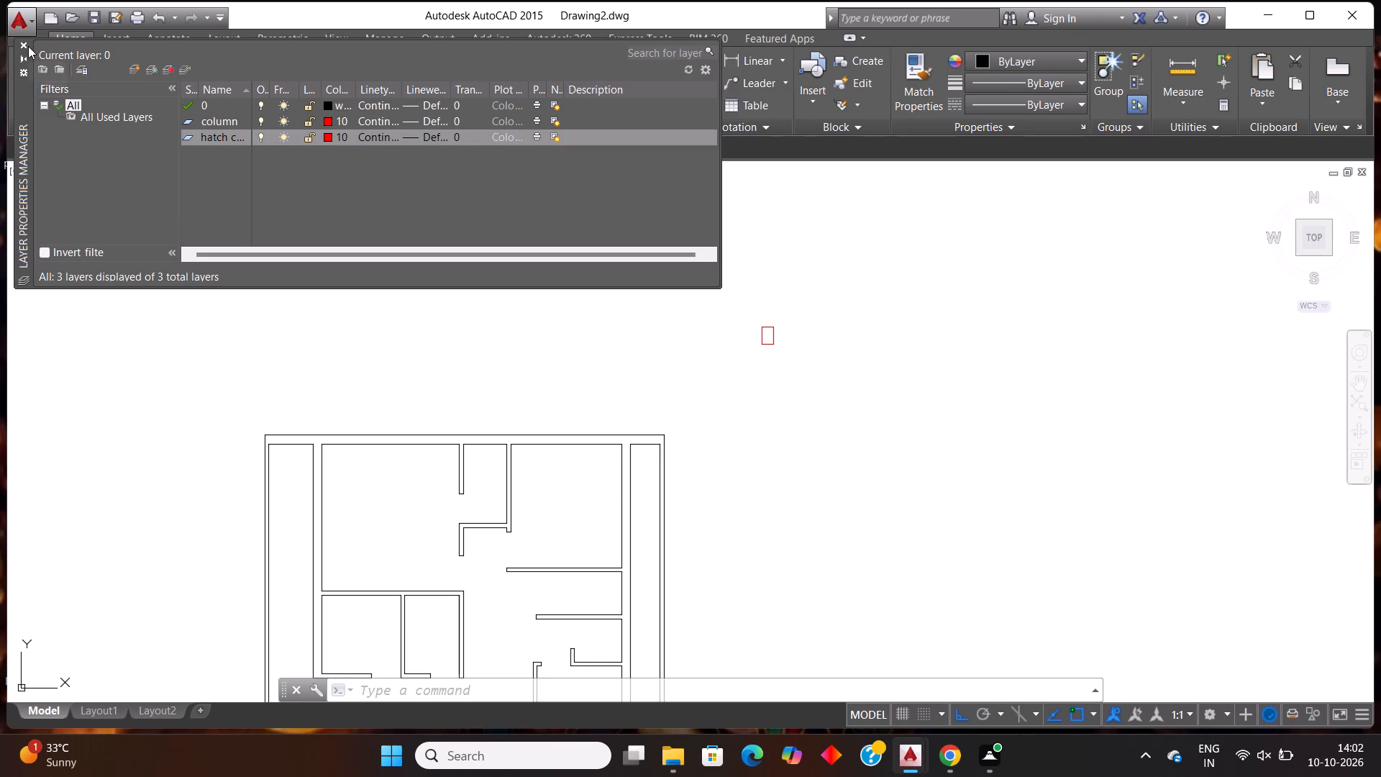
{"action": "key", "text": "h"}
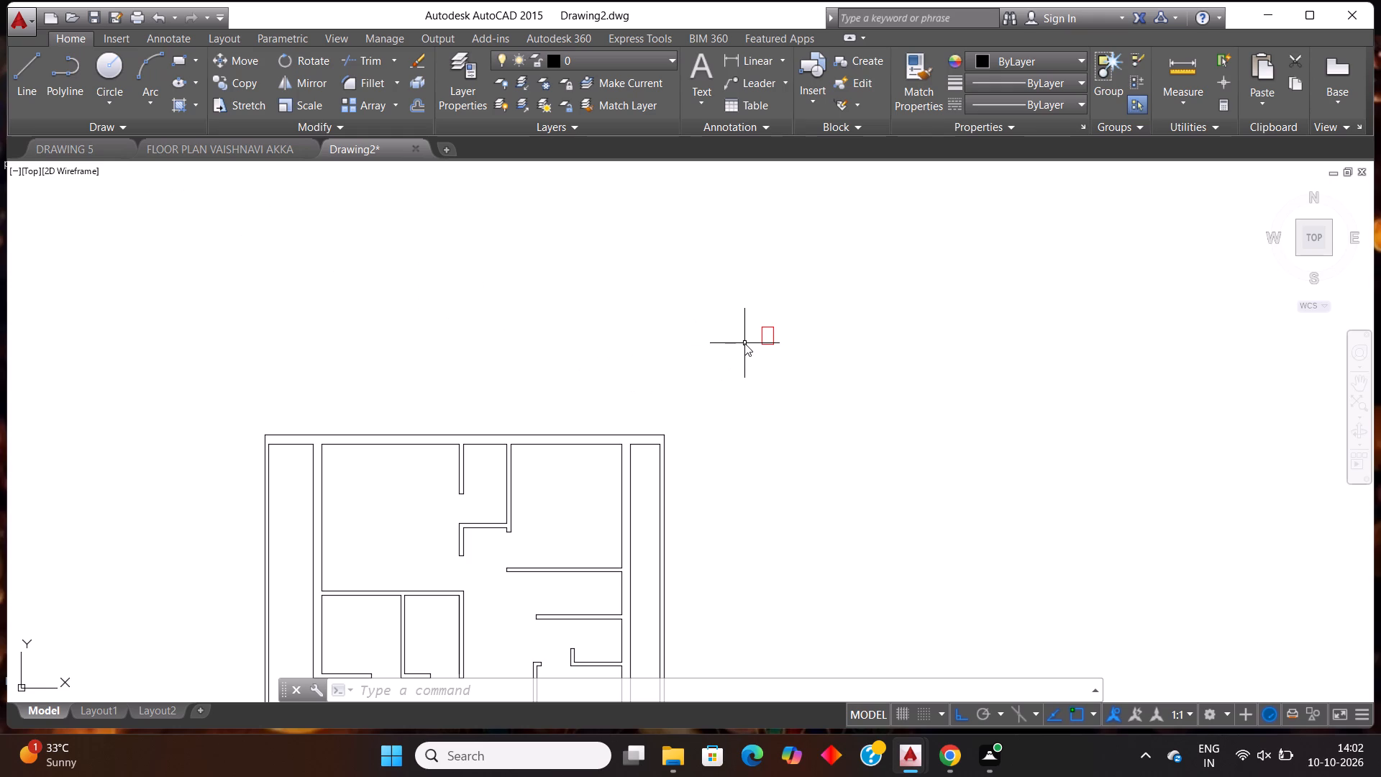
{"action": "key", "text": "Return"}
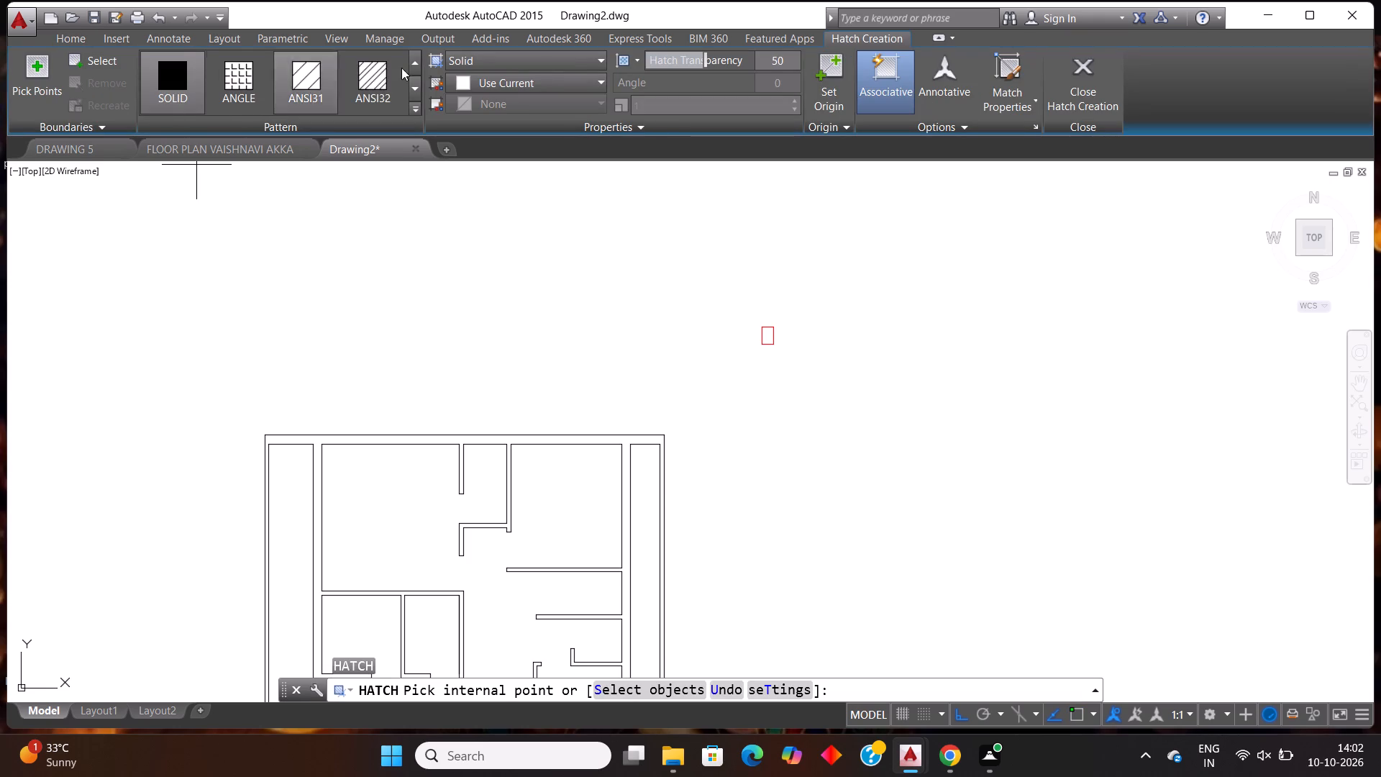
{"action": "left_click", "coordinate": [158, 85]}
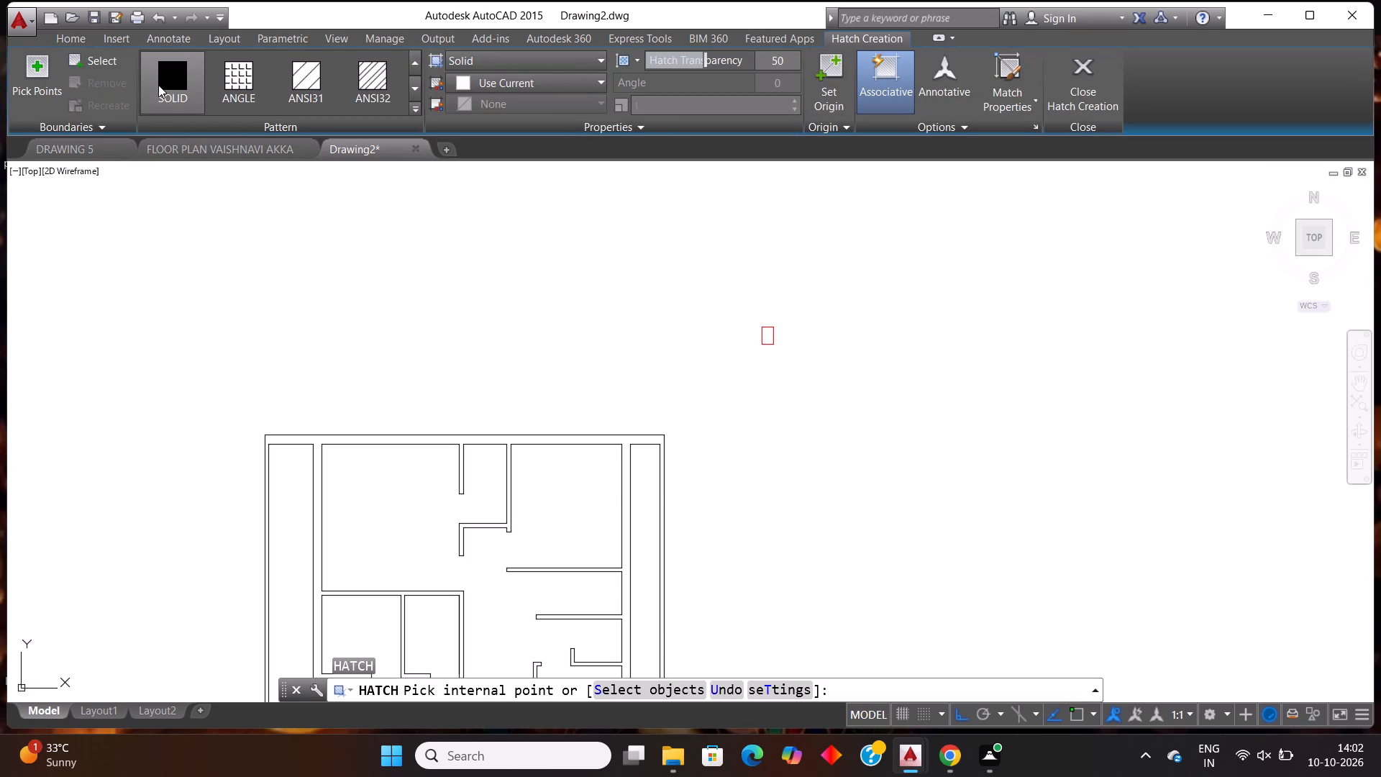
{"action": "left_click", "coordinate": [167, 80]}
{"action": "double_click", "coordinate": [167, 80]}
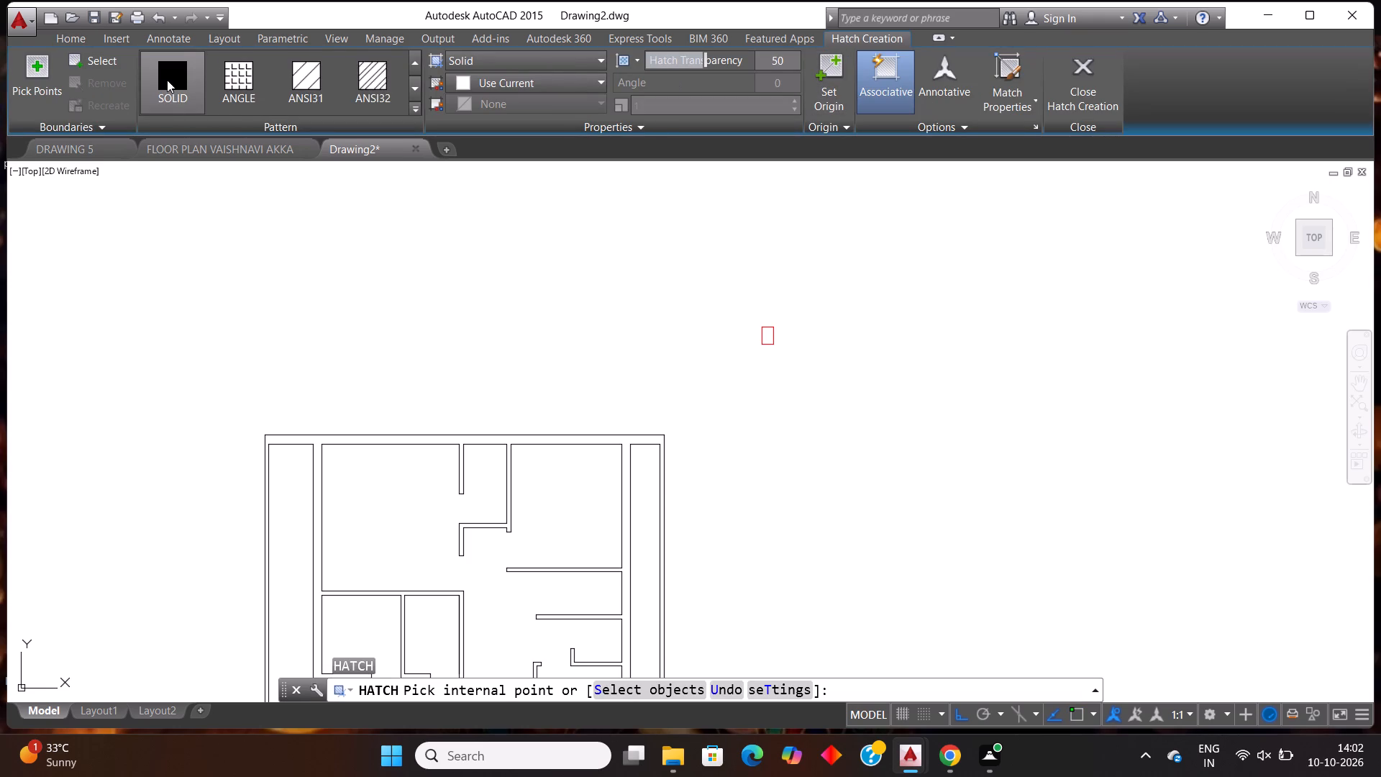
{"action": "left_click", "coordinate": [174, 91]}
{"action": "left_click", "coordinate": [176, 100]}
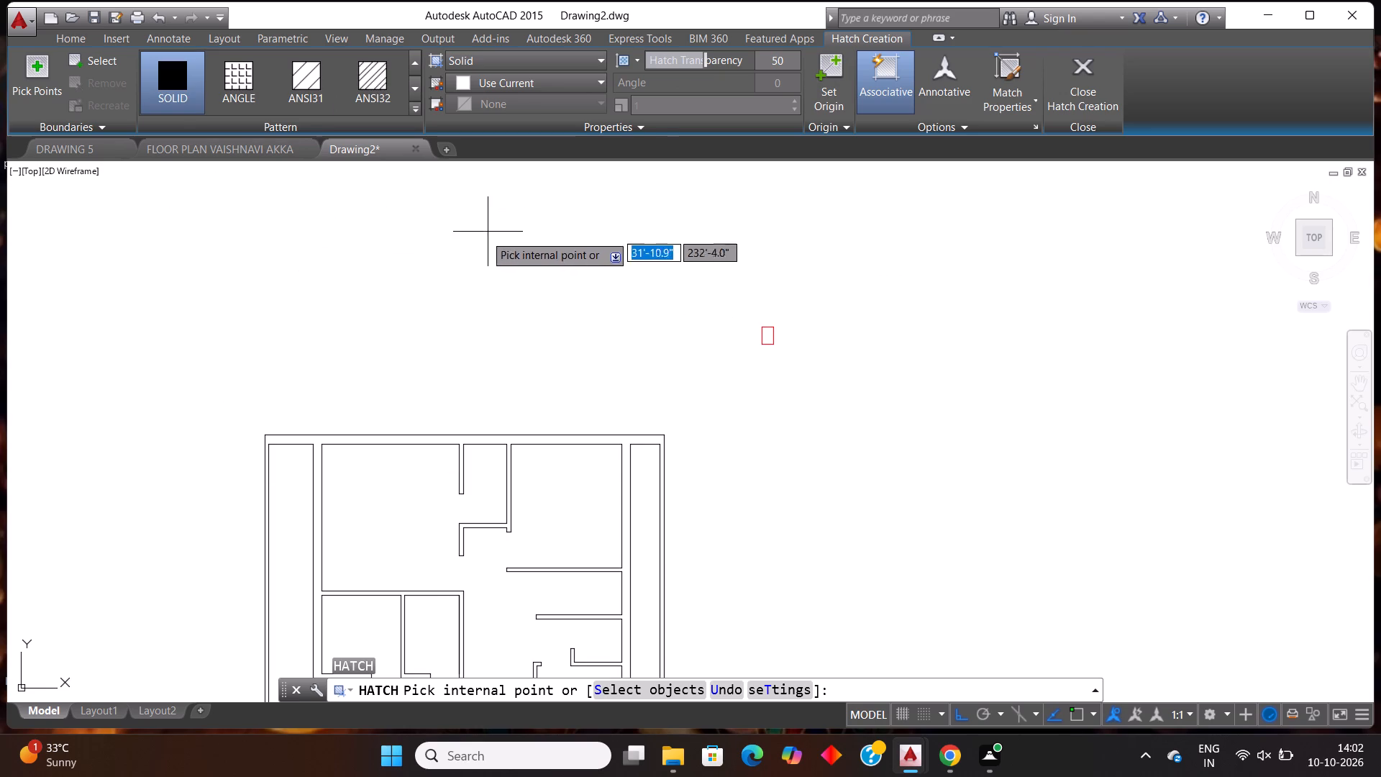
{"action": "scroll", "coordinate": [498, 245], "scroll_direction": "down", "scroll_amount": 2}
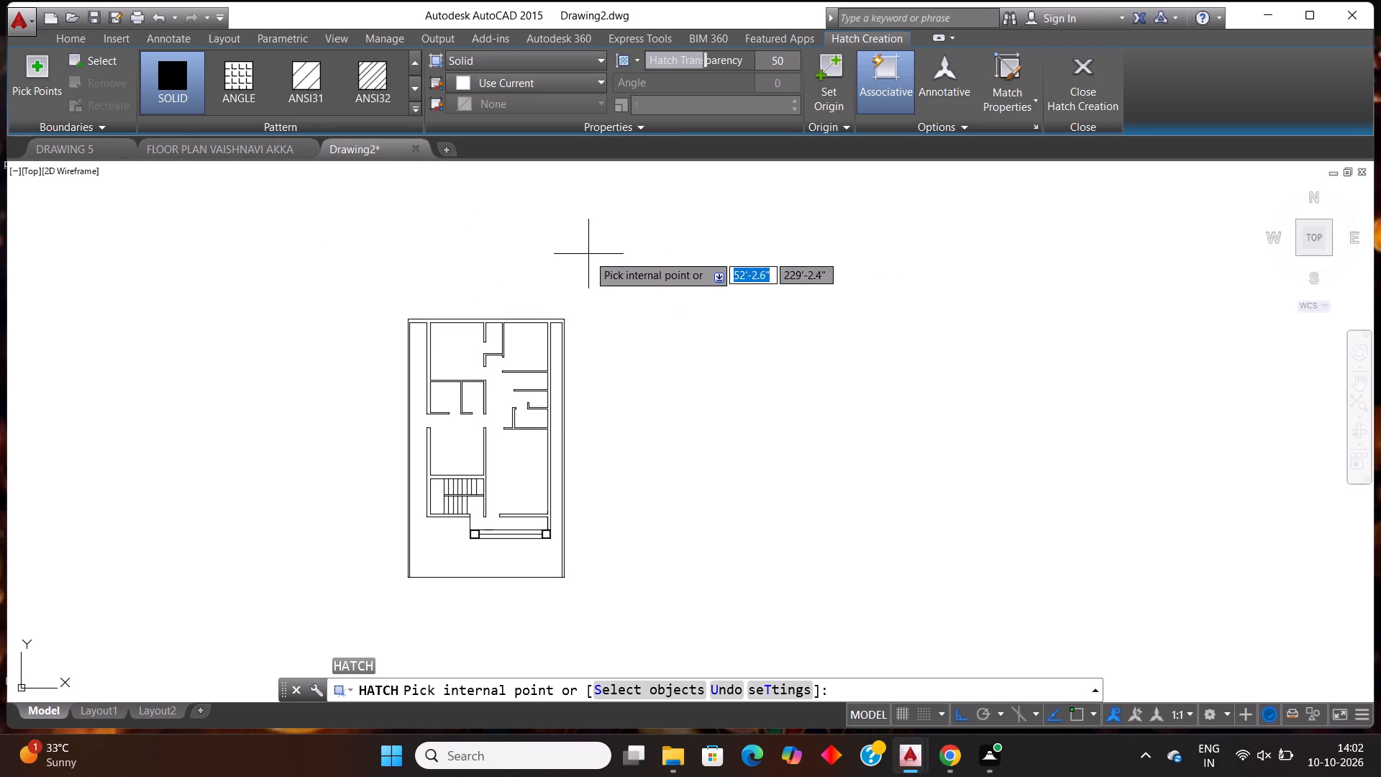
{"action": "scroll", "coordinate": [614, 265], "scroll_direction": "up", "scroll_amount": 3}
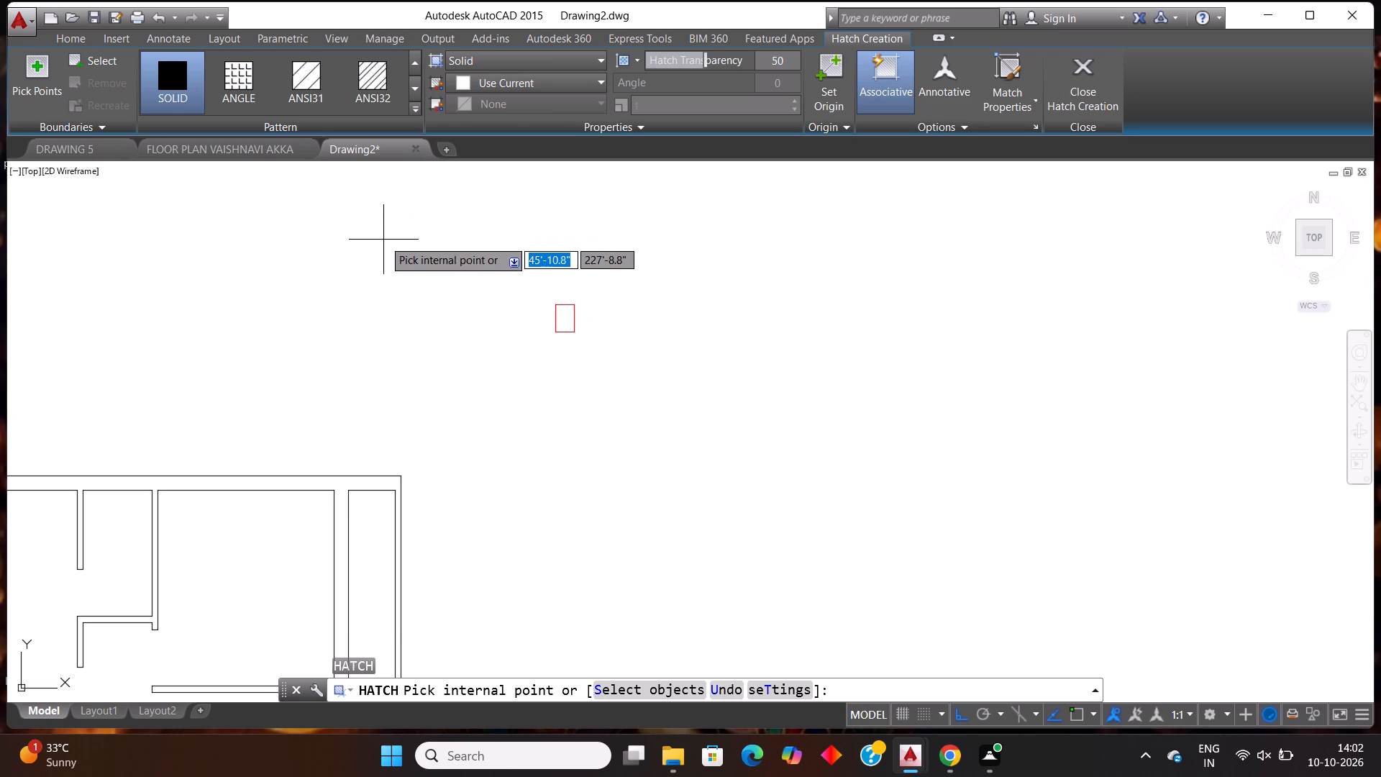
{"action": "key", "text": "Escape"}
Make the hatch column layer current and fill the red column outline with a Solid hatch at transparency 50.
{"action": "left_click", "coordinate": [665, 64]}
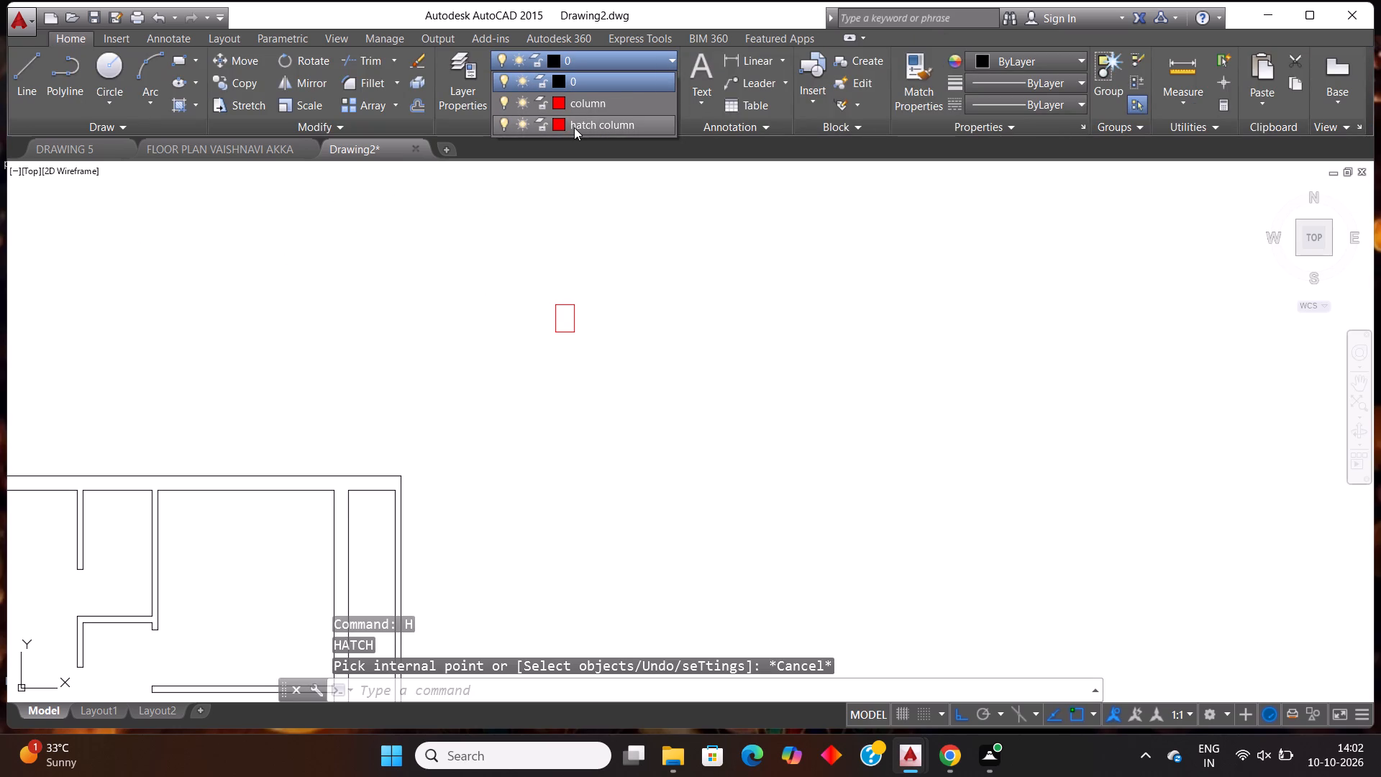
{"action": "left_click", "coordinate": [574, 127]}
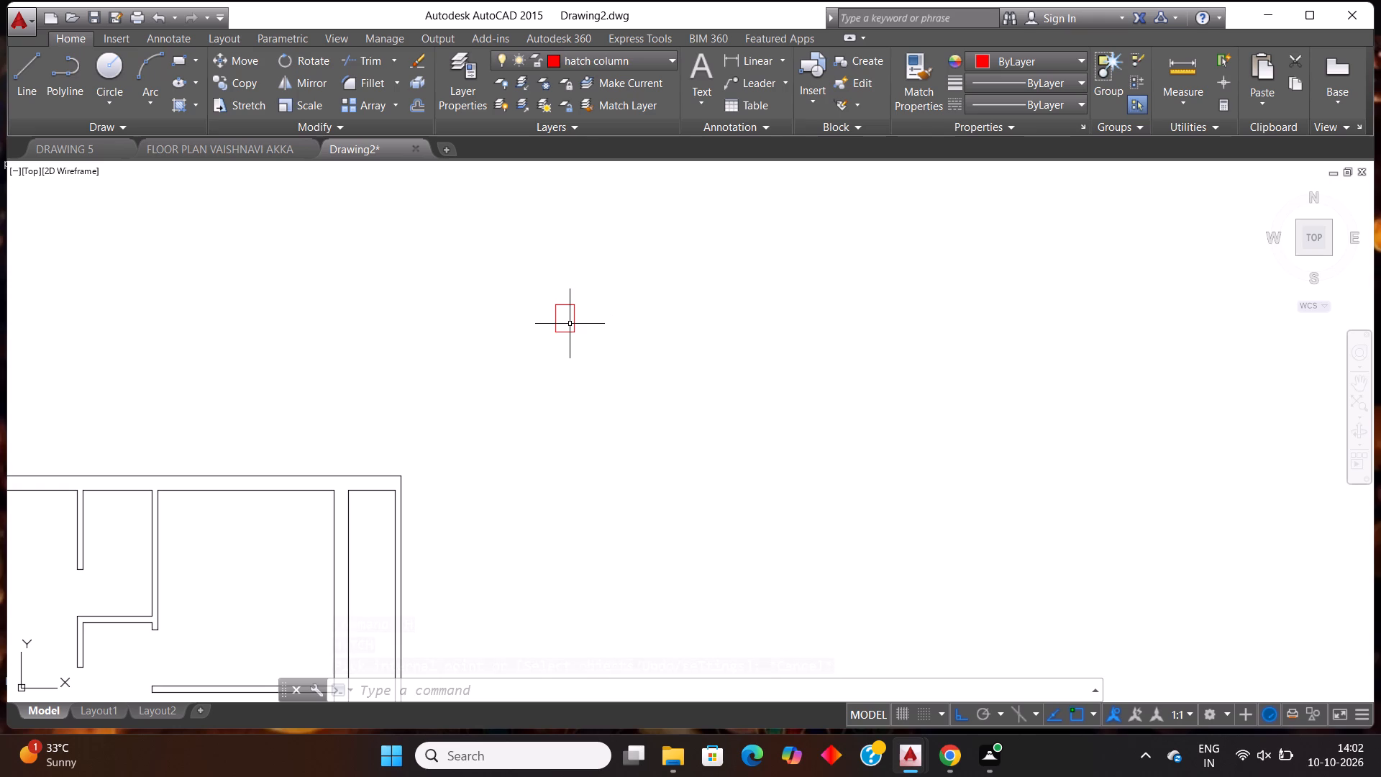
{"action": "key", "text": "h"}
{"action": "key", "text": "Return"}
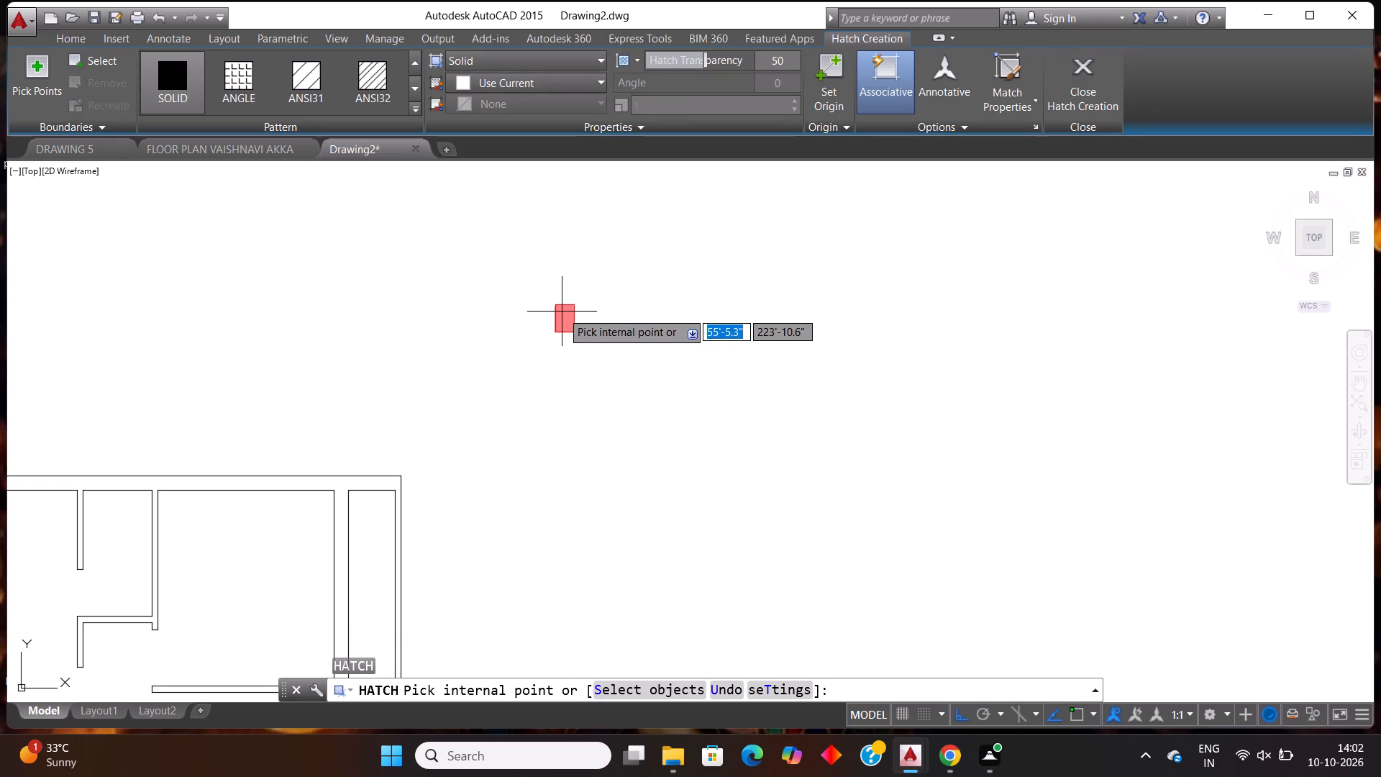
{"action": "left_click", "coordinate": [562, 312]}
{"action": "scroll", "coordinate": [698, 343], "scroll_direction": "down", "scroll_amount": 1}
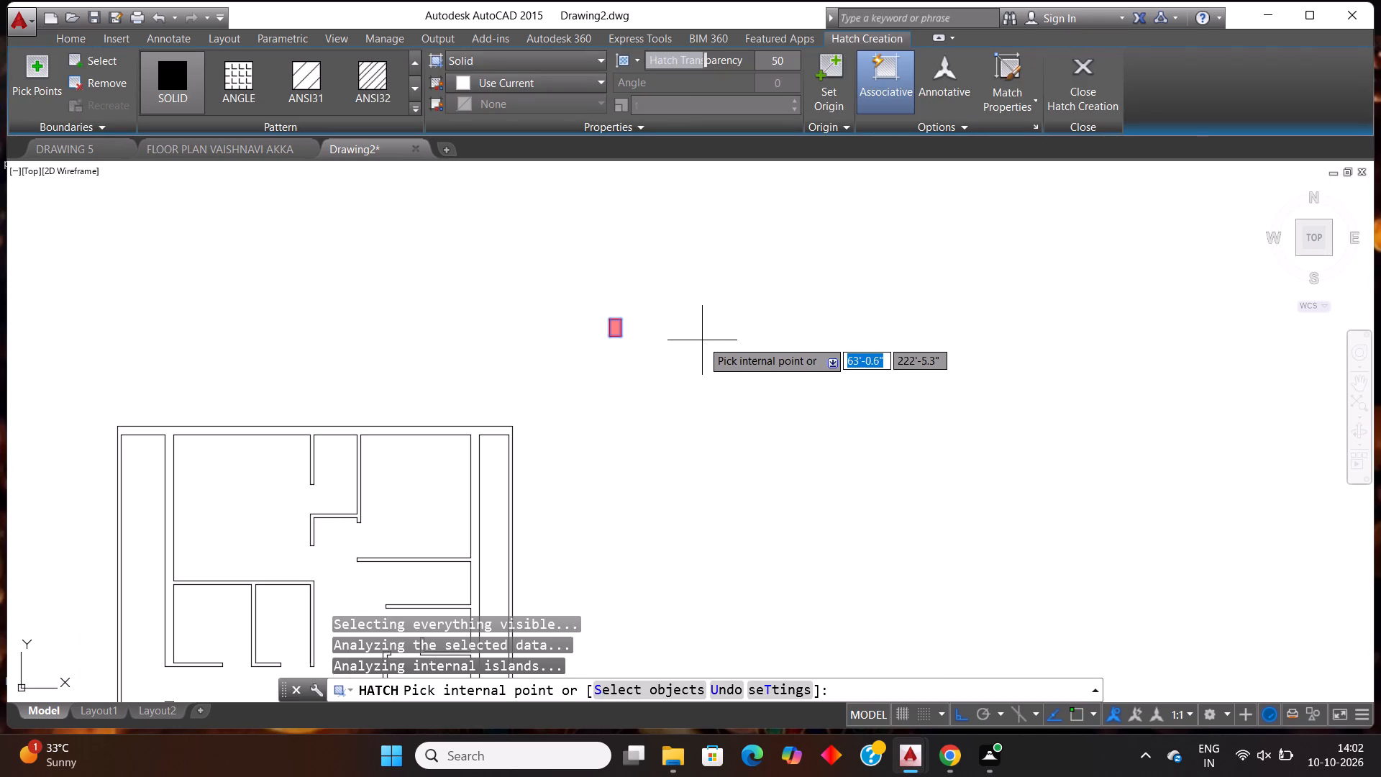
{"action": "key", "text": "Escape"}
{"action": "scroll", "coordinate": [663, 351], "scroll_direction": "down", "scroll_amount": 1}
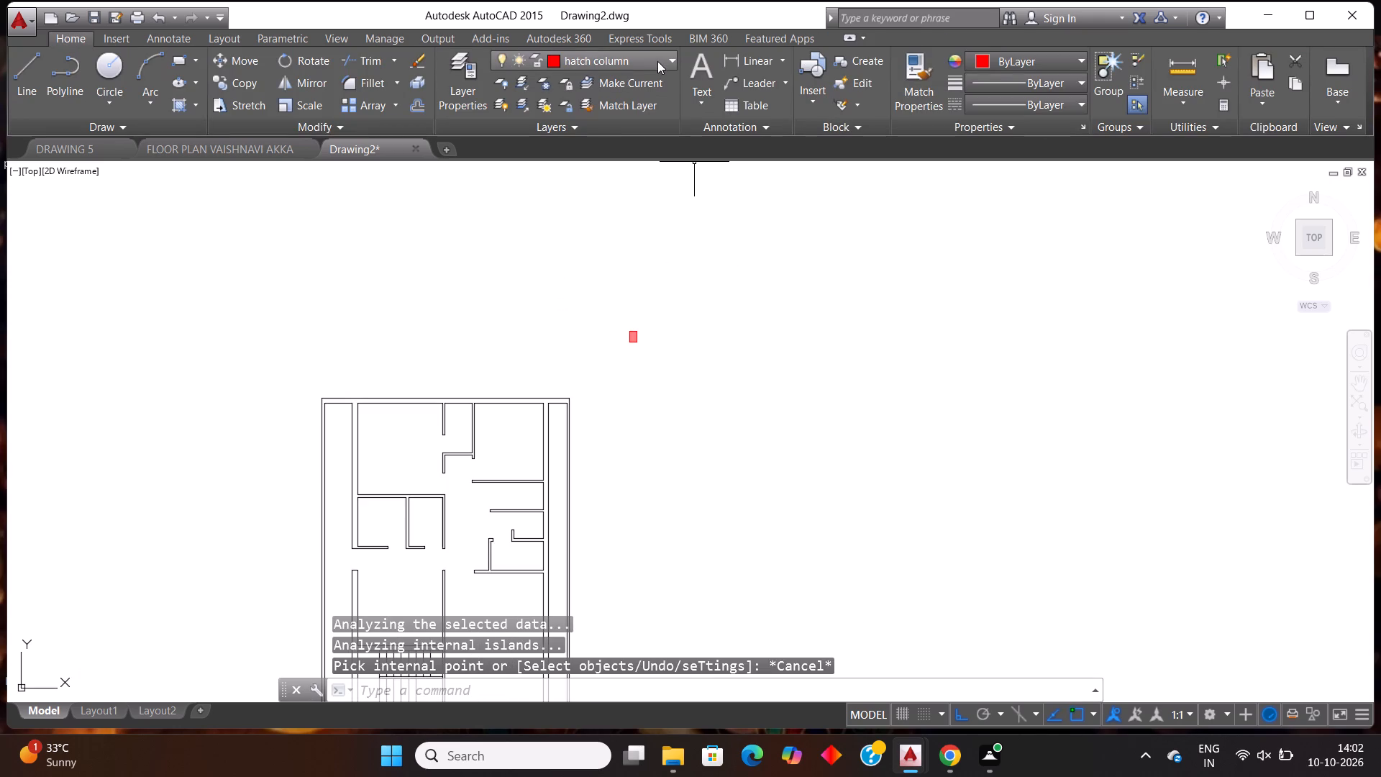
Set layer 0 as the current layer.
{"action": "left_click", "coordinate": [657, 61]}
{"action": "left_click", "coordinate": [612, 83]}
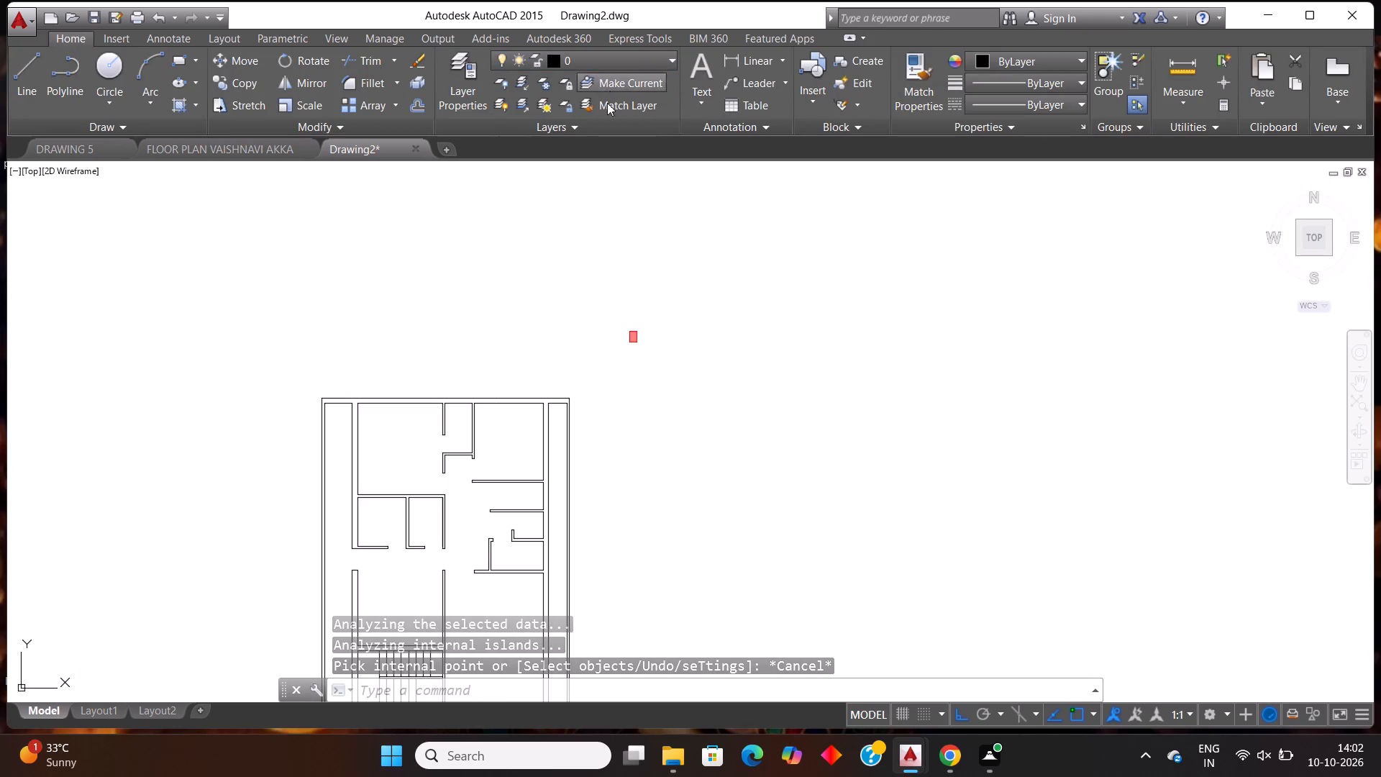
Copy the filled column with its outline and paste two copies beside the original.
{"action": "left_click", "coordinate": [665, 376]}
{"action": "left_click", "coordinate": [629, 314]}
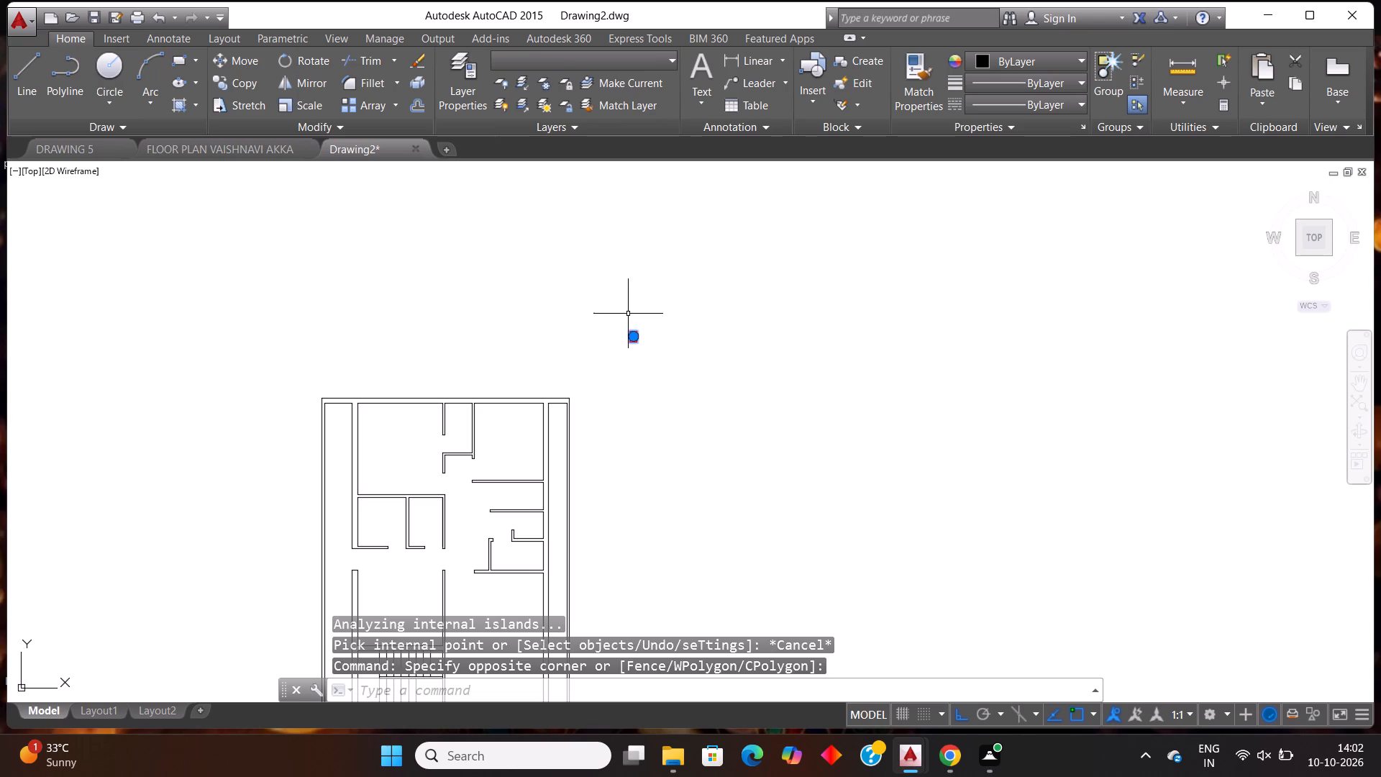
{"action": "scroll", "coordinate": [648, 310], "scroll_direction": "up", "scroll_amount": 2}
{"action": "scroll", "coordinate": [583, 408], "scroll_direction": "up", "scroll_amount": 1}
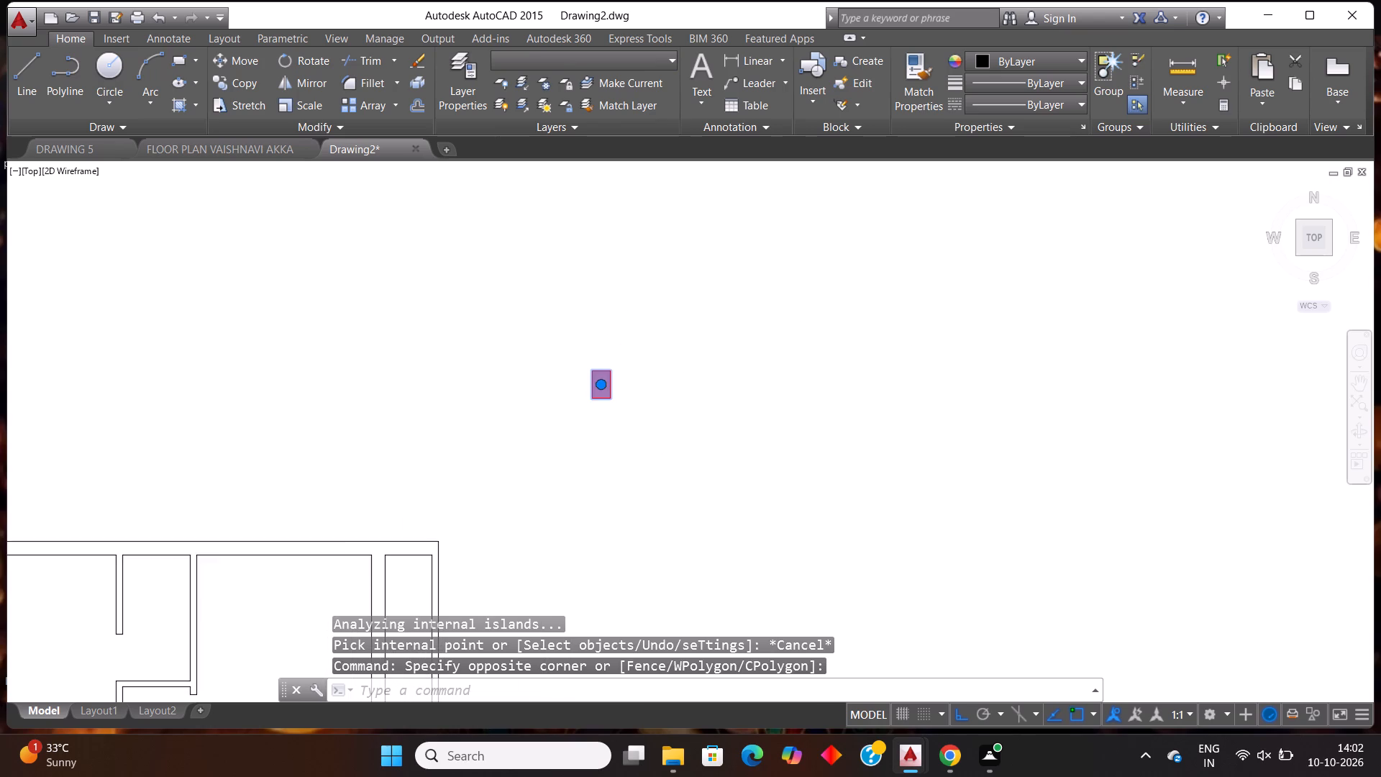
{"action": "scroll", "coordinate": [583, 408], "scroll_direction": "up", "scroll_amount": 1}
{"action": "key", "text": "ctrl+c"}
{"action": "key", "text": "ctrl+b"}
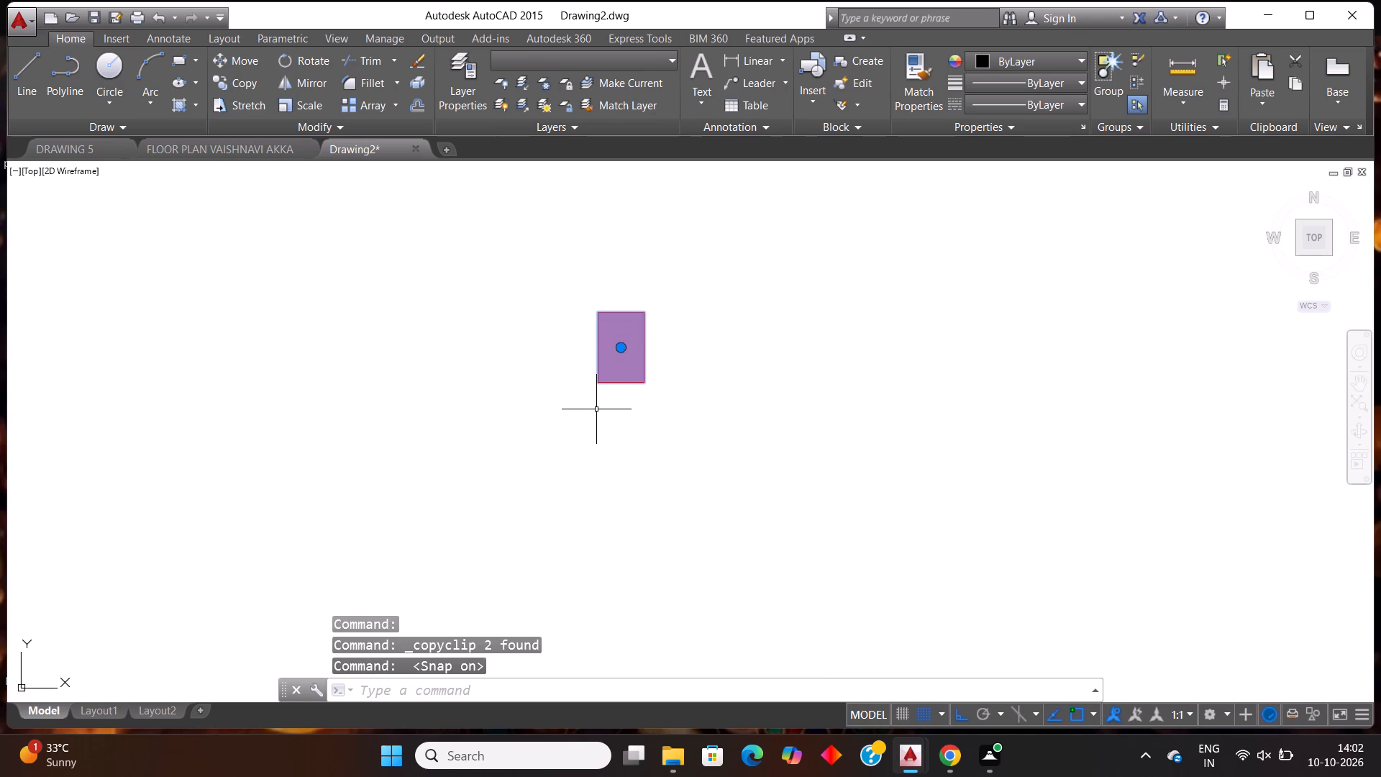
{"action": "key", "text": "ctrl+v"}
{"action": "left_click", "coordinate": [745, 391]}
{"action": "key", "text": "ctrl+v"}
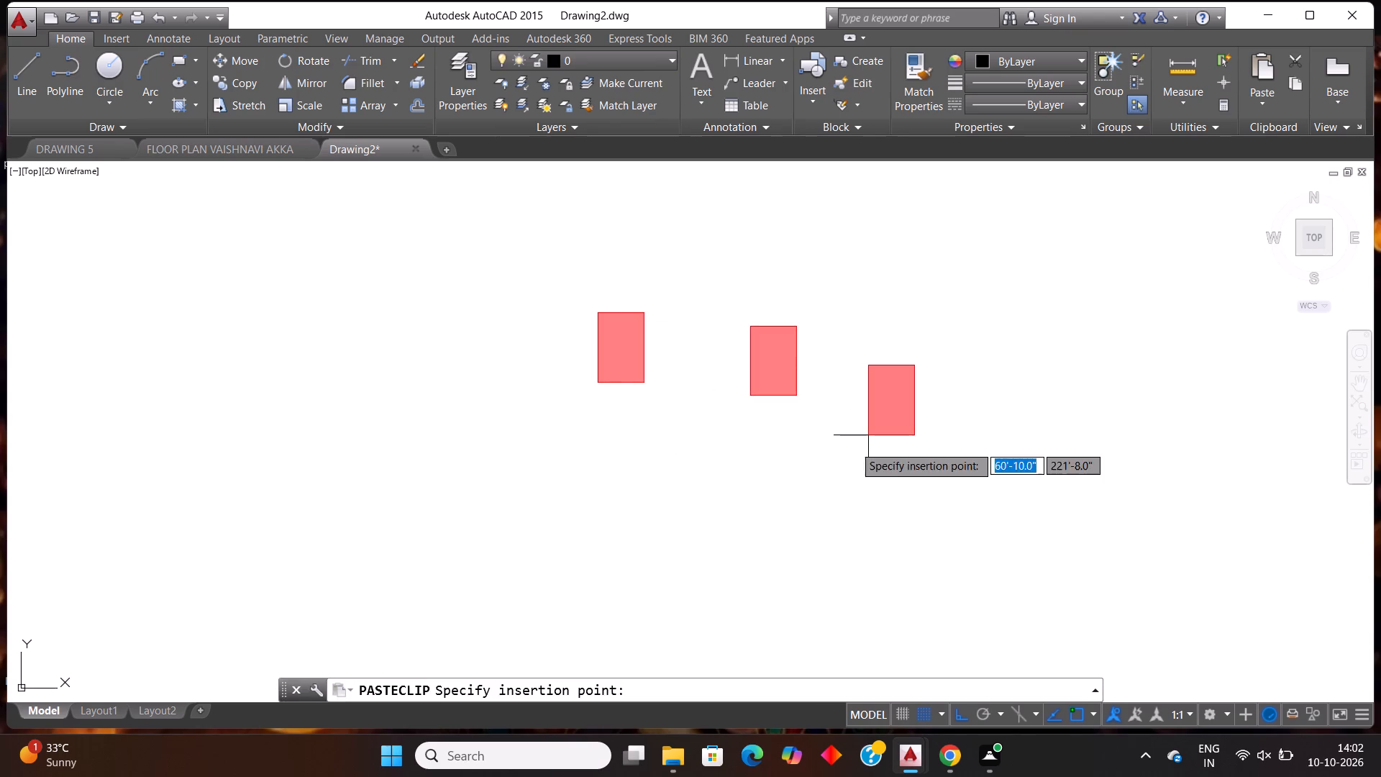
{"action": "left_click", "coordinate": [854, 445]}
Rotate the second pasted column copy a quarter turn clockwise about its top-left corner so it lies horizontally.
{"action": "left_click_drag", "start_coordinate": [944, 537], "coordinate": [949, 527]}
{"action": "left_click", "coordinate": [888, 341]}
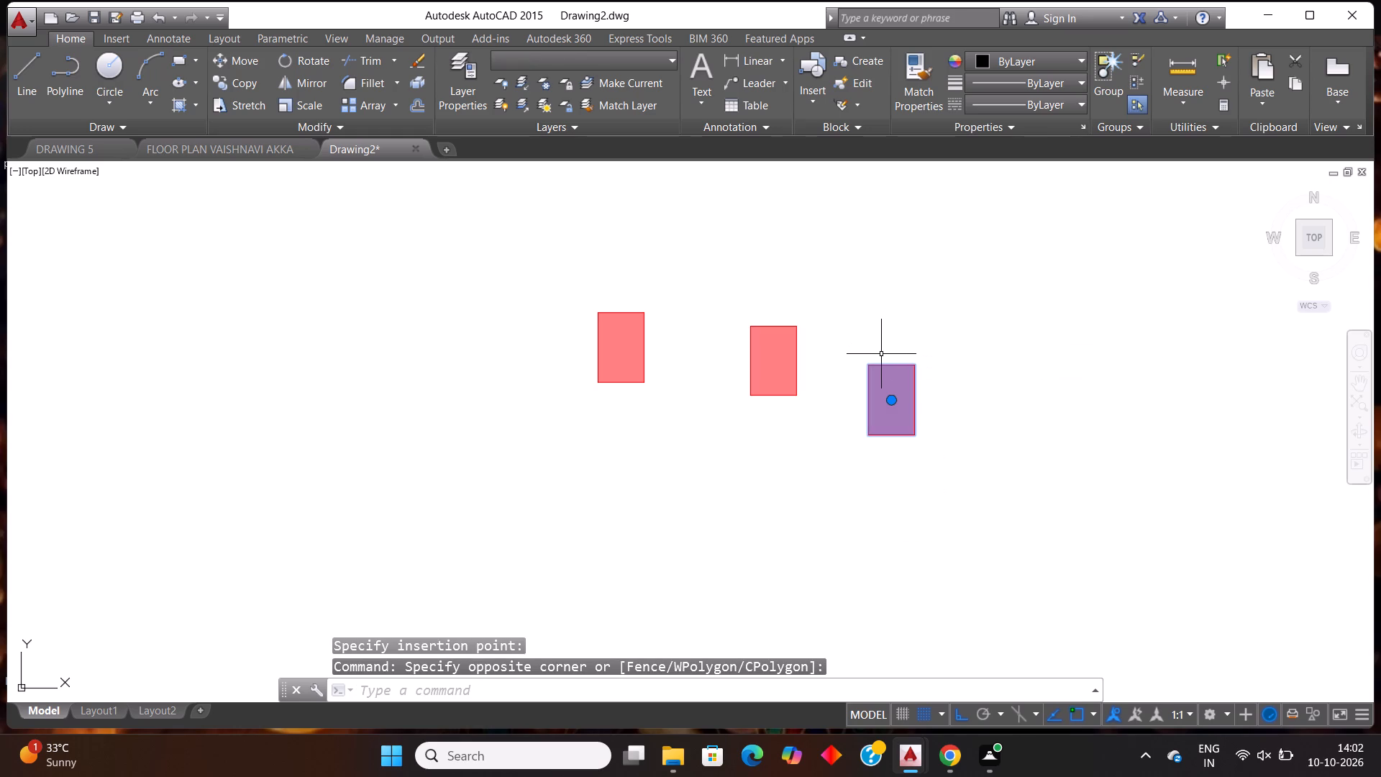
{"action": "key", "text": "r"}
{"action": "key", "text": "o"}
{"action": "key", "text": "Return"}
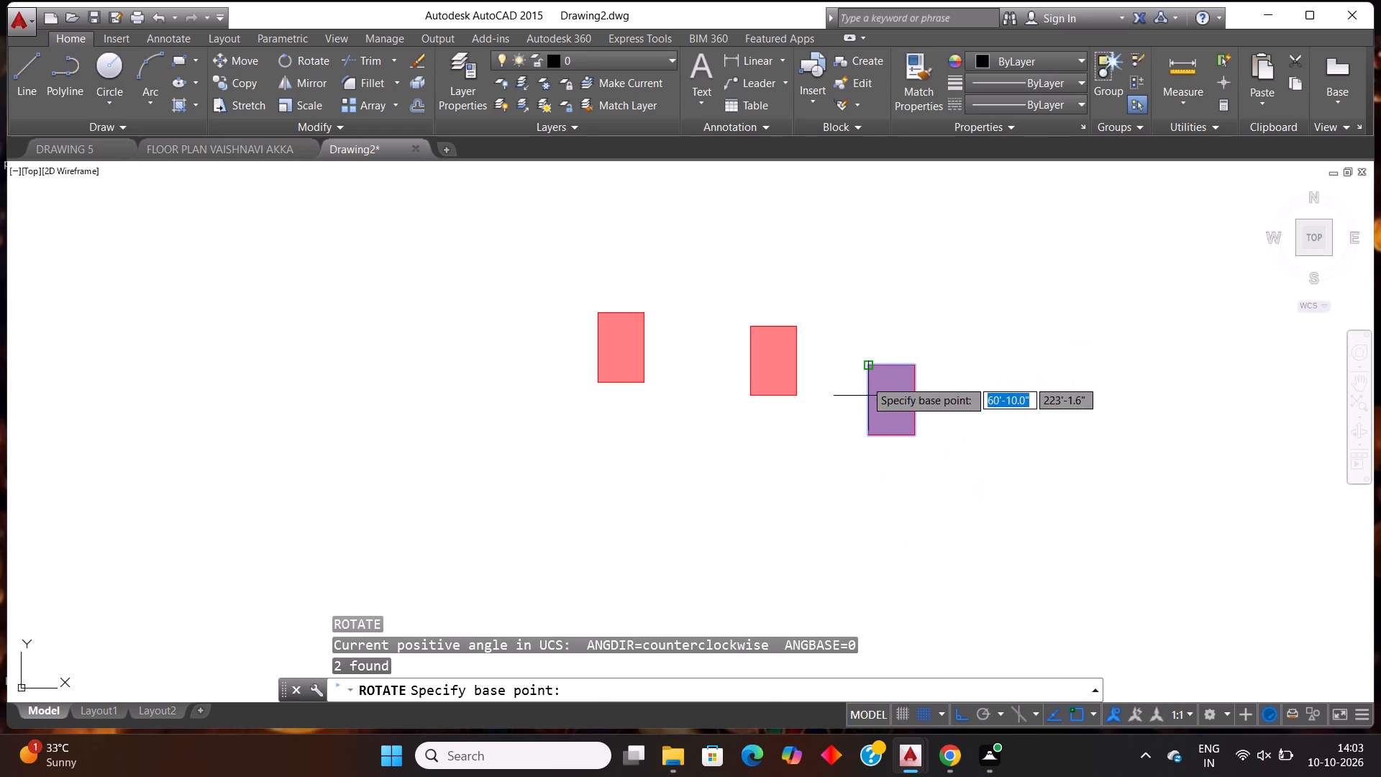
{"action": "left_click", "coordinate": [865, 382]}
{"action": "left_click", "coordinate": [893, 485]}
Move the horizontal column copy sideways, clear of the upright copy next to it.
{"action": "left_click", "coordinate": [899, 478]}
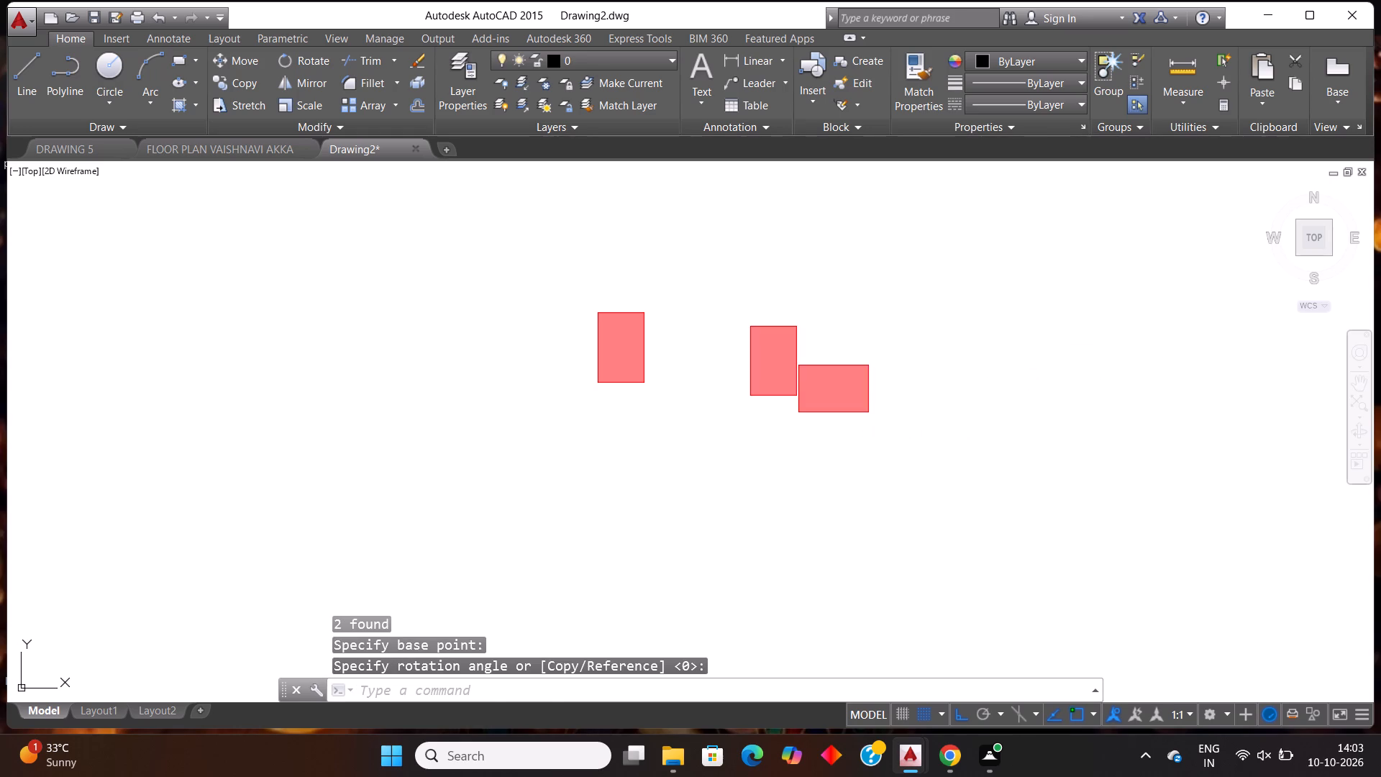
{"action": "left_click", "coordinate": [852, 360]}
{"action": "key", "text": "m"}
{"action": "key", "text": "Return"}
{"action": "left_click", "coordinate": [848, 365]}
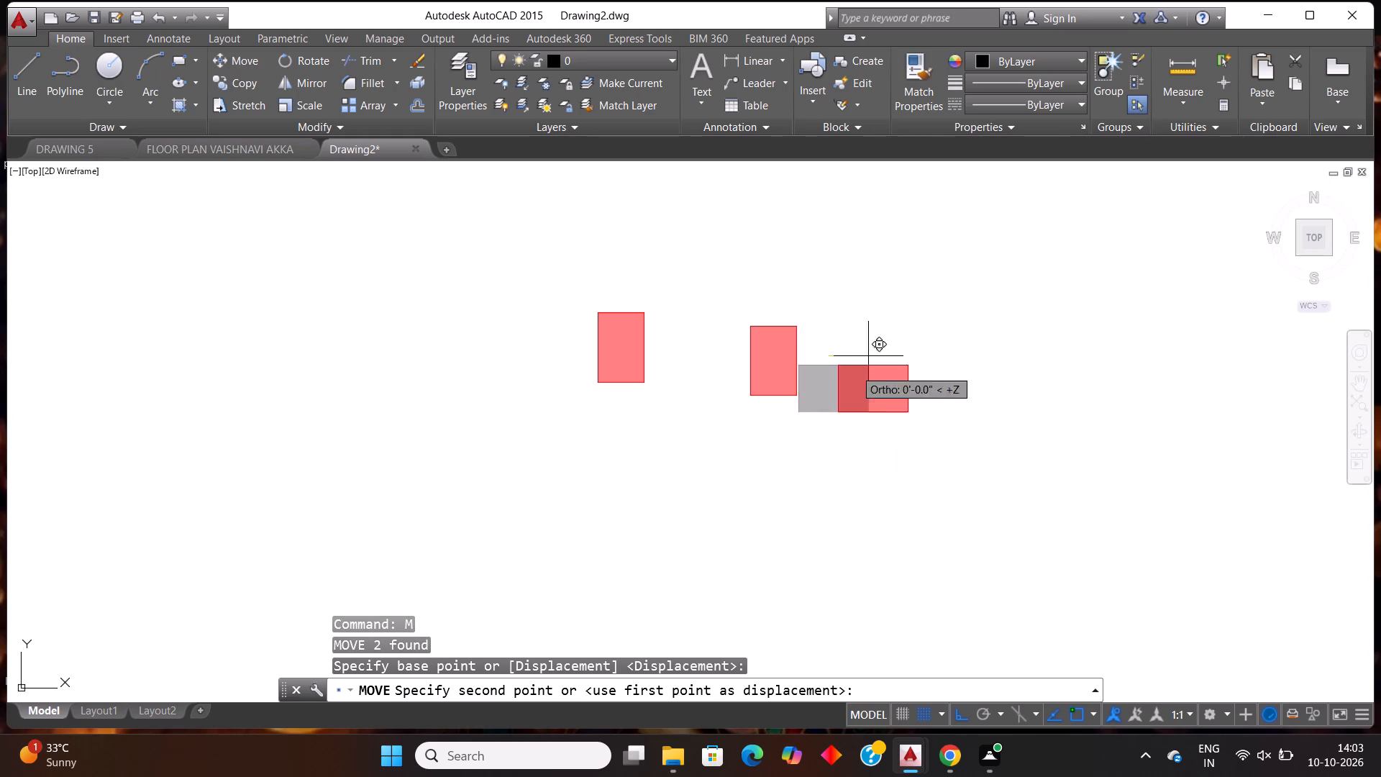
{"action": "left_click", "coordinate": [979, 432]}
{"action": "key", "text": "Escape"}
{"action": "key", "text": "Escape"}
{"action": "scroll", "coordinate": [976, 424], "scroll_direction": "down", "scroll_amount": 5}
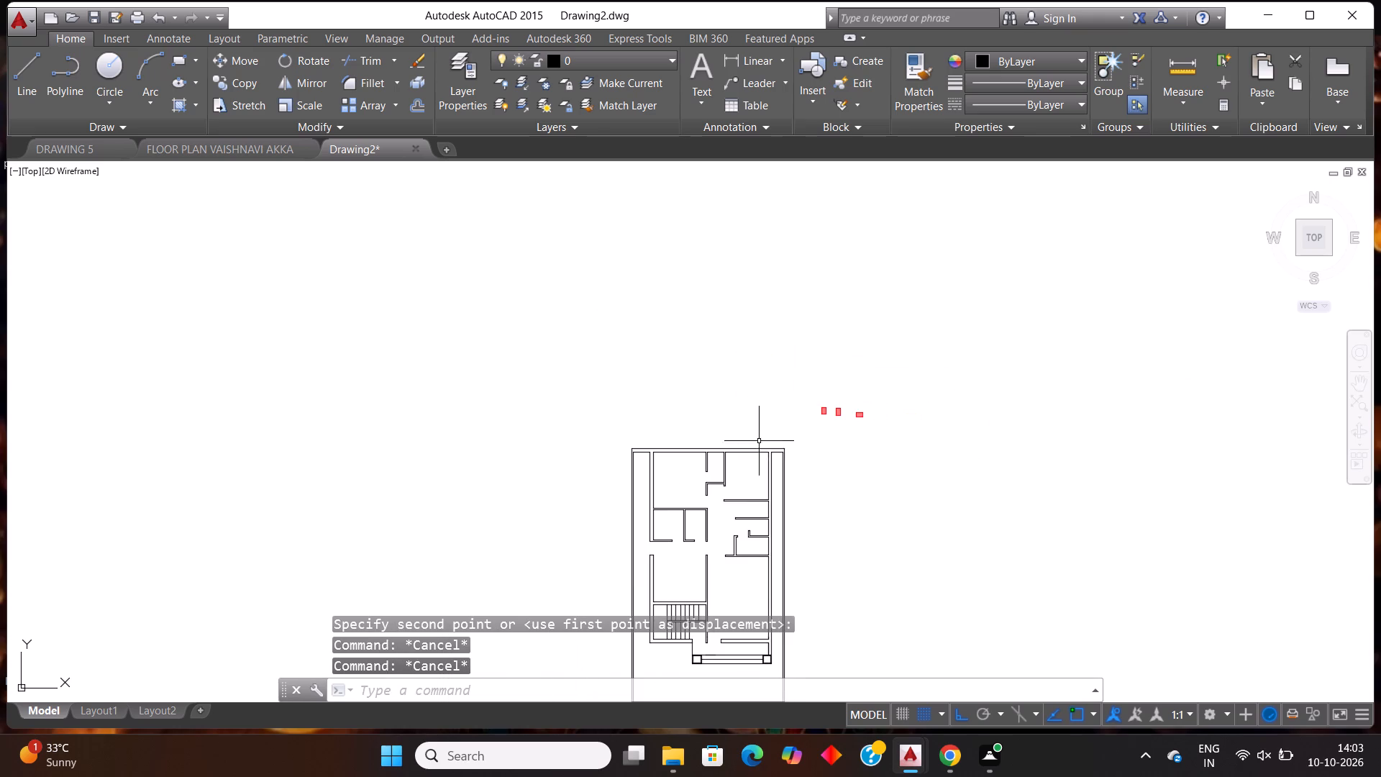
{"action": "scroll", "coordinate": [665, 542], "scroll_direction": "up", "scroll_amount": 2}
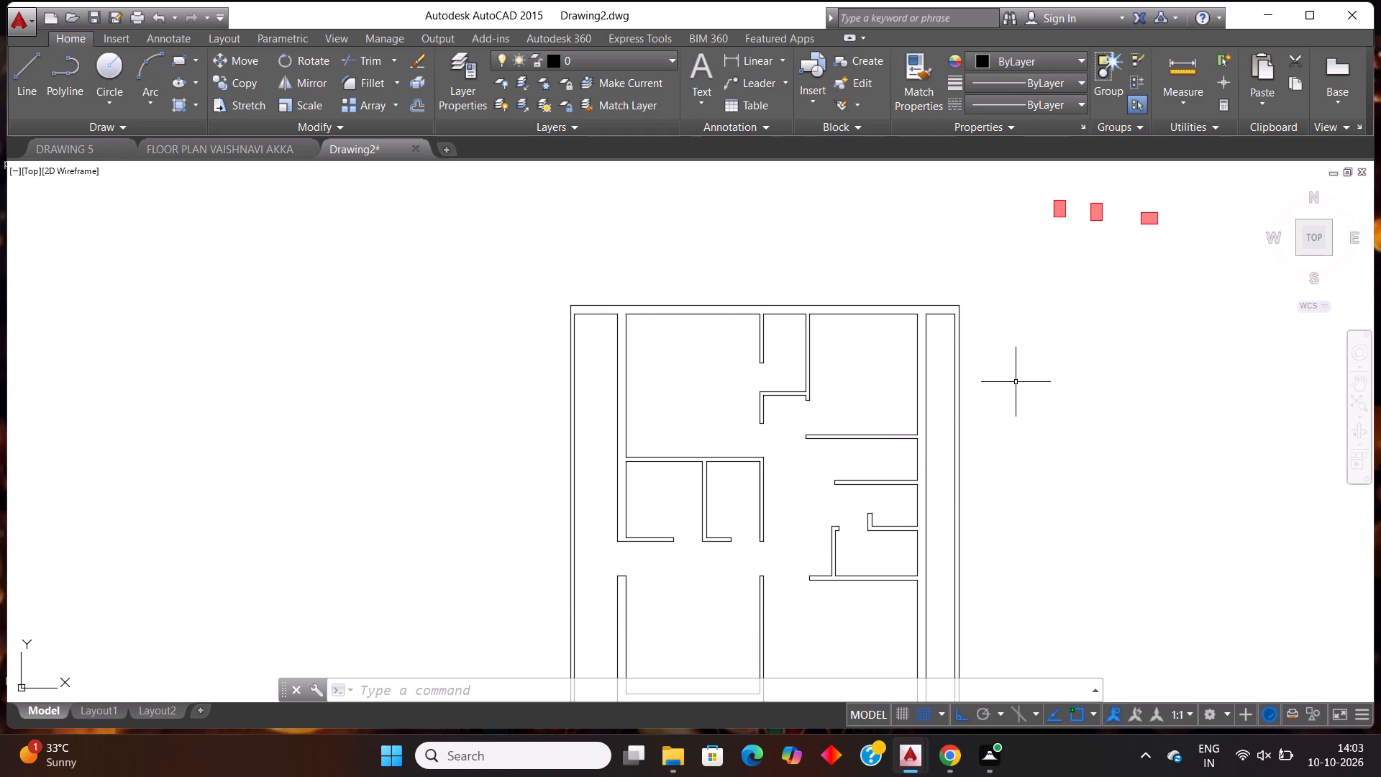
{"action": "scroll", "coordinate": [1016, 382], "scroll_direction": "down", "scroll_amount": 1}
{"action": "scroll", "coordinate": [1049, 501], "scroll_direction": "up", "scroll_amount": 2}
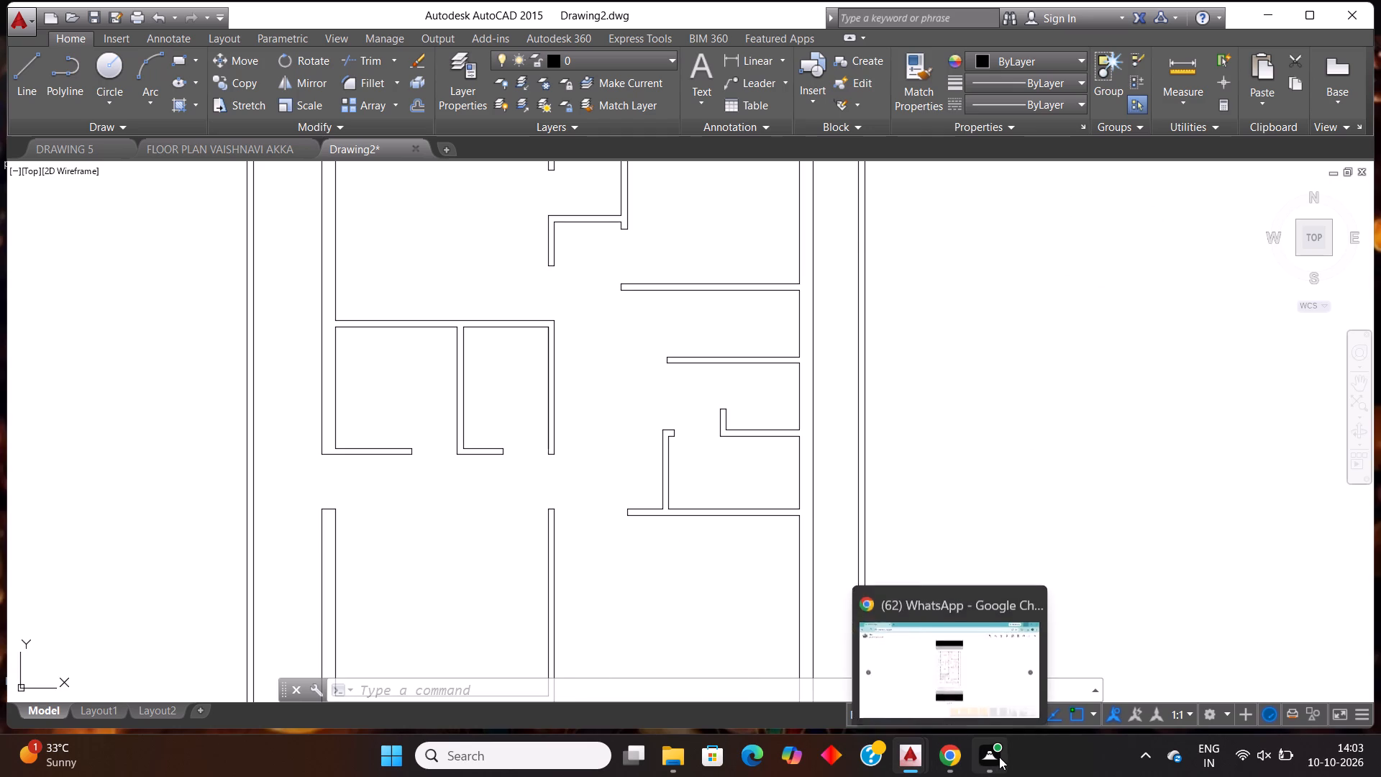
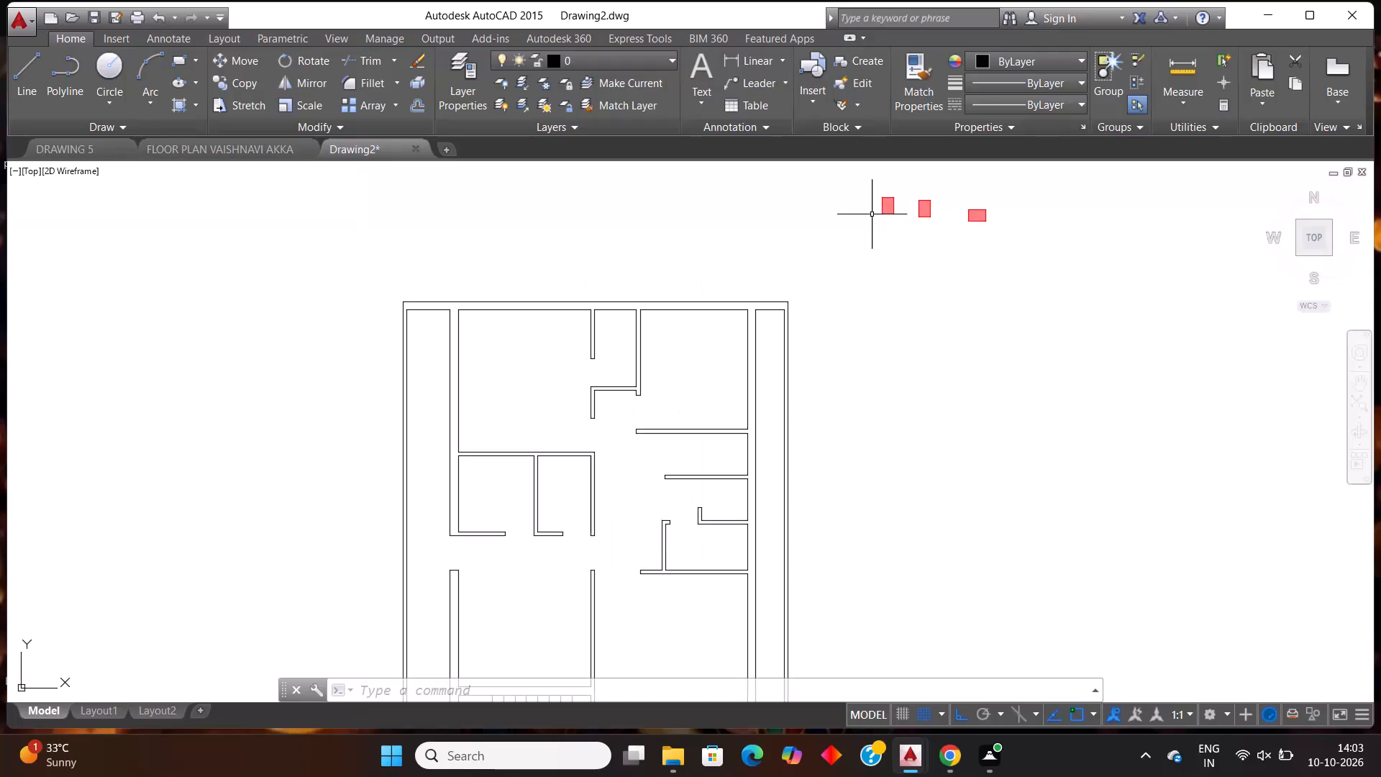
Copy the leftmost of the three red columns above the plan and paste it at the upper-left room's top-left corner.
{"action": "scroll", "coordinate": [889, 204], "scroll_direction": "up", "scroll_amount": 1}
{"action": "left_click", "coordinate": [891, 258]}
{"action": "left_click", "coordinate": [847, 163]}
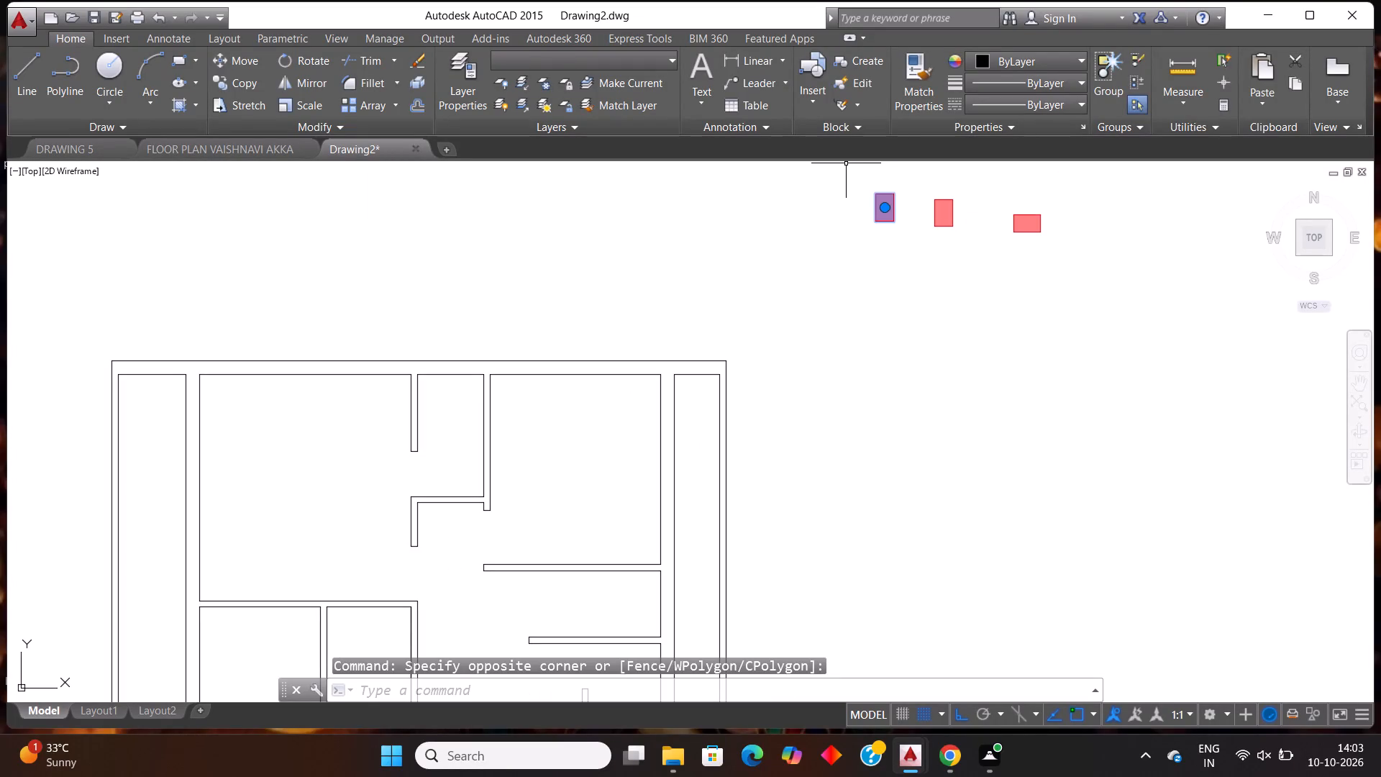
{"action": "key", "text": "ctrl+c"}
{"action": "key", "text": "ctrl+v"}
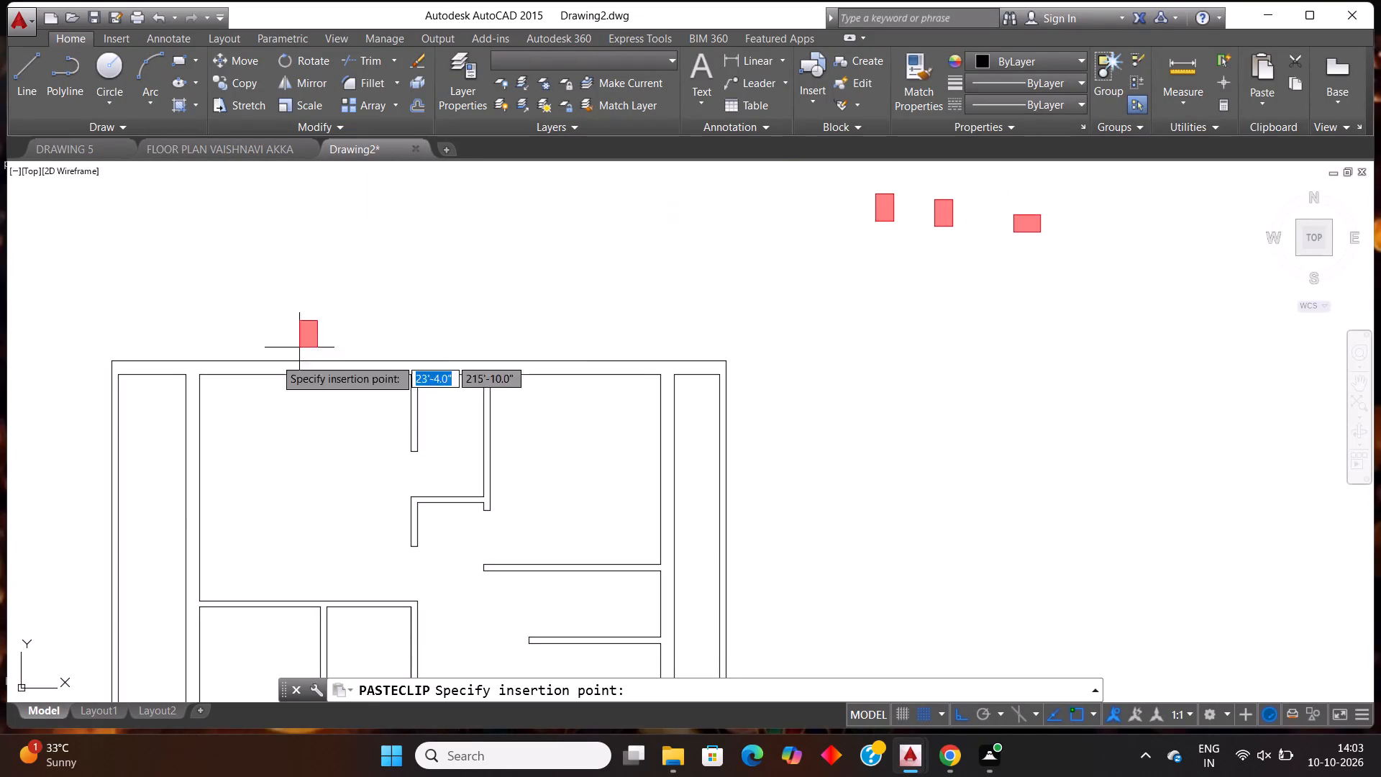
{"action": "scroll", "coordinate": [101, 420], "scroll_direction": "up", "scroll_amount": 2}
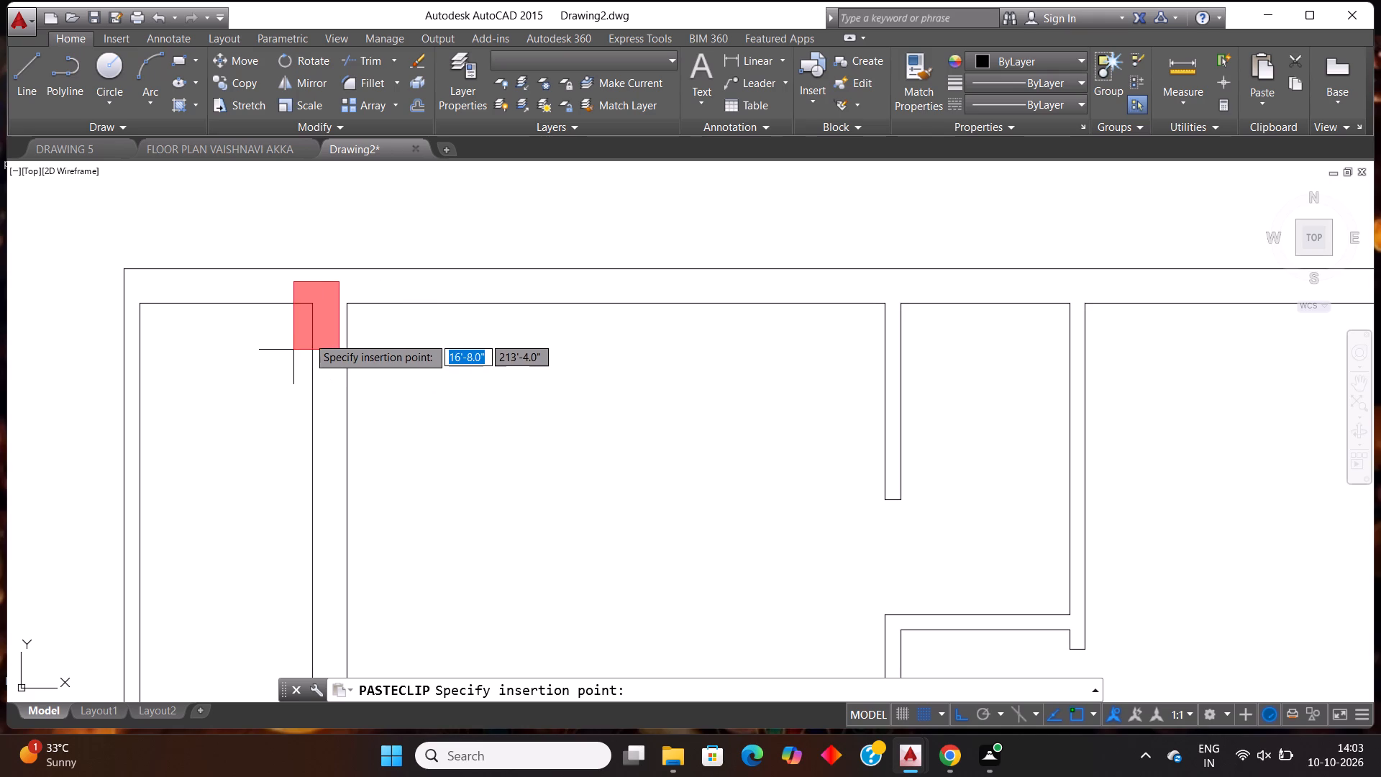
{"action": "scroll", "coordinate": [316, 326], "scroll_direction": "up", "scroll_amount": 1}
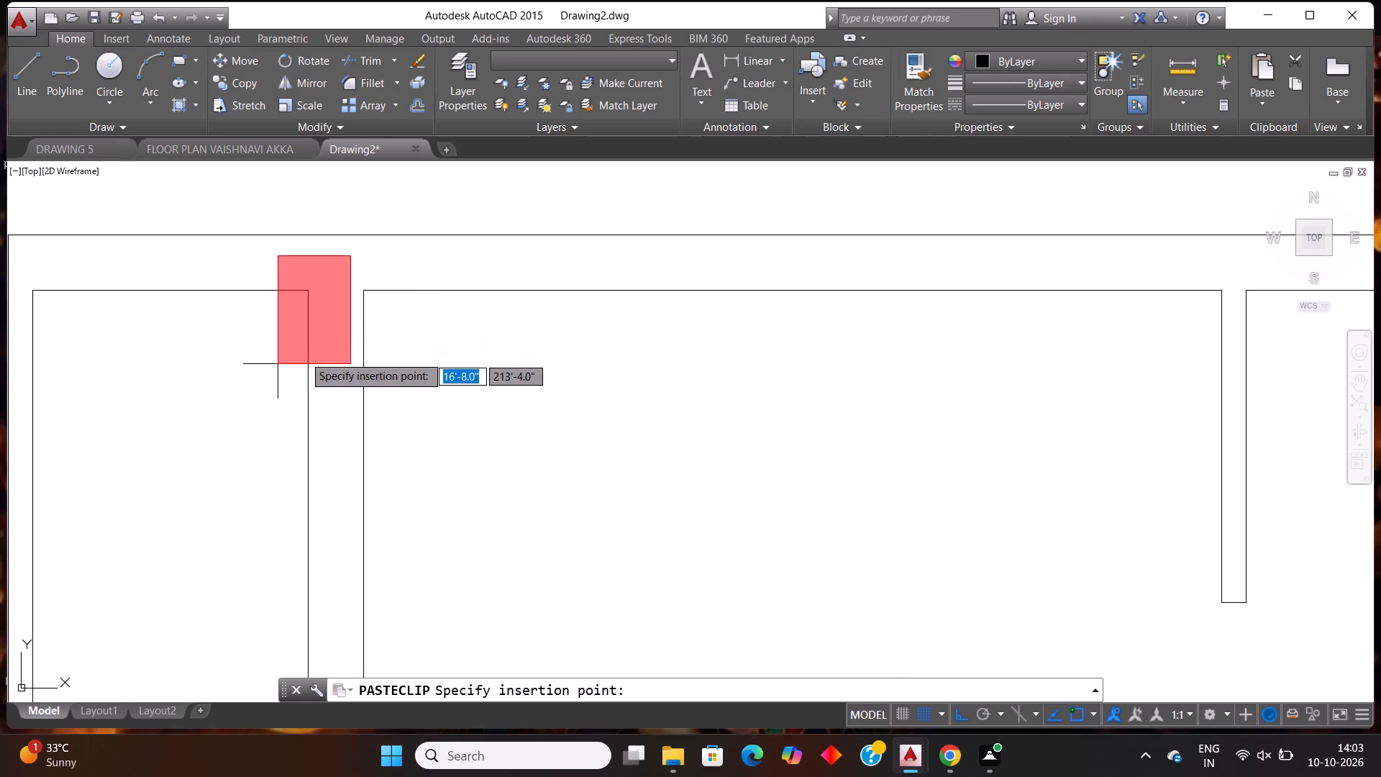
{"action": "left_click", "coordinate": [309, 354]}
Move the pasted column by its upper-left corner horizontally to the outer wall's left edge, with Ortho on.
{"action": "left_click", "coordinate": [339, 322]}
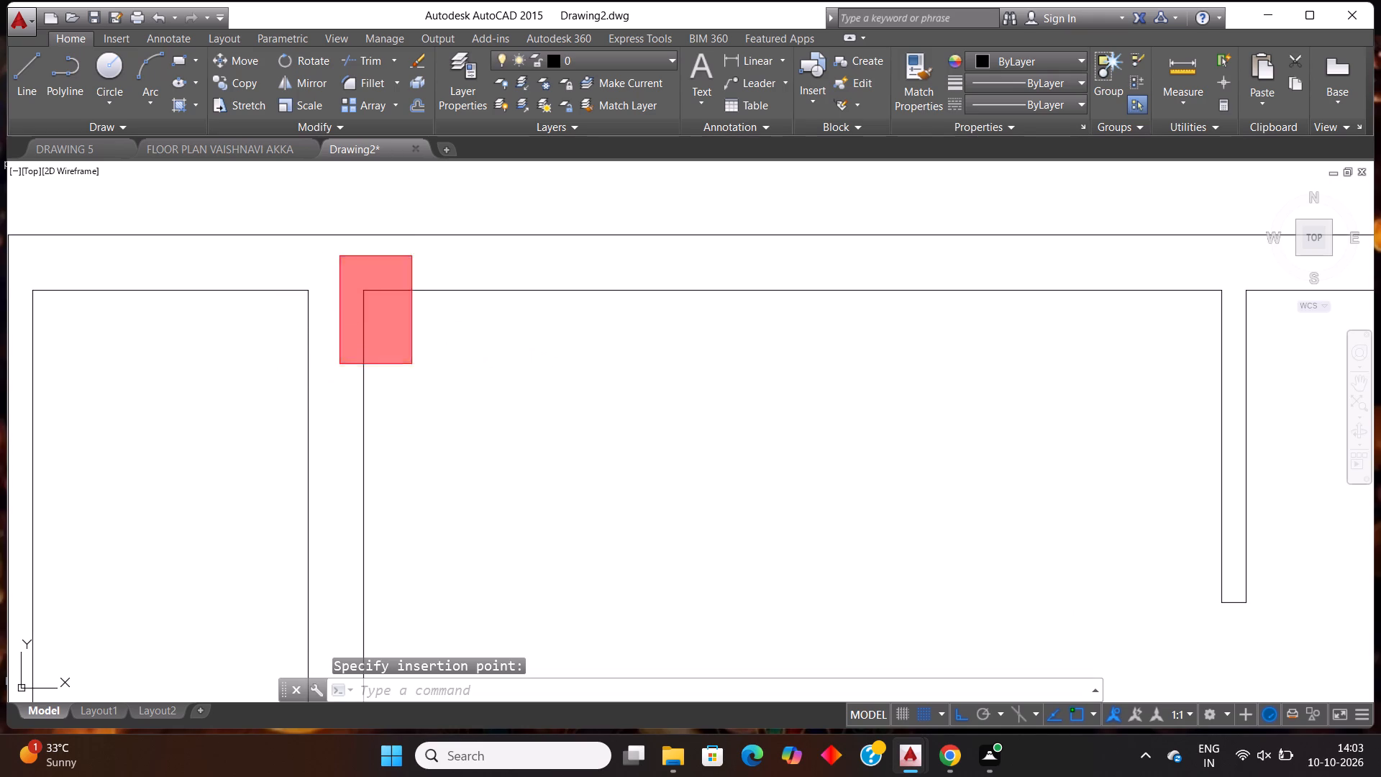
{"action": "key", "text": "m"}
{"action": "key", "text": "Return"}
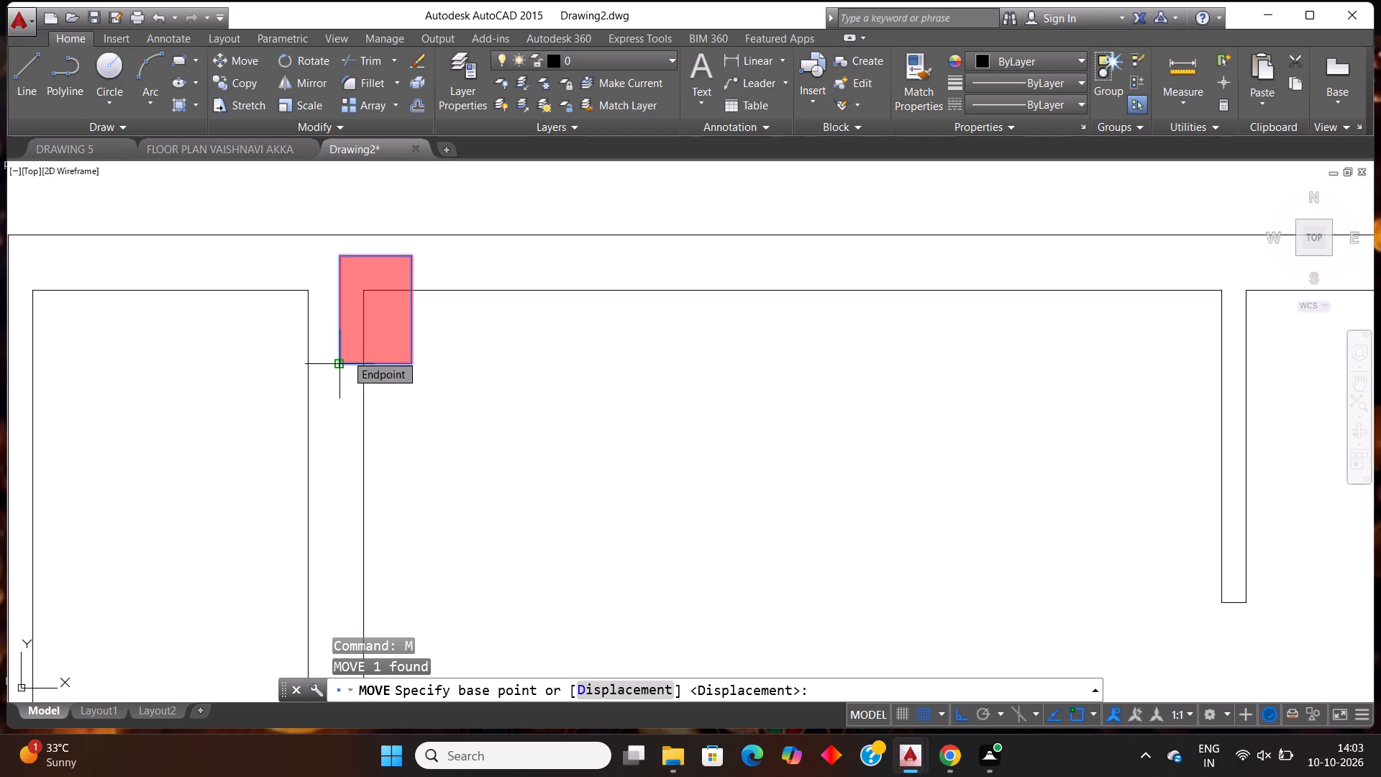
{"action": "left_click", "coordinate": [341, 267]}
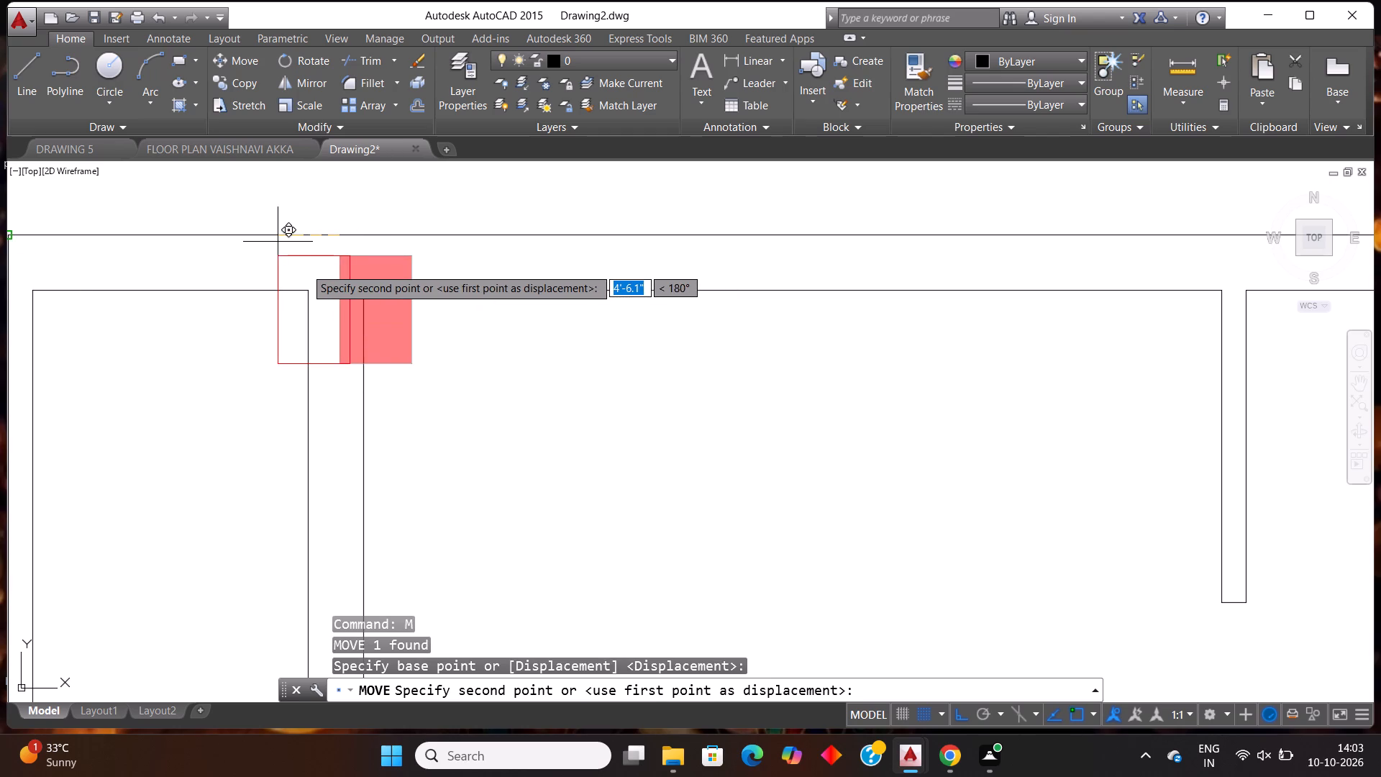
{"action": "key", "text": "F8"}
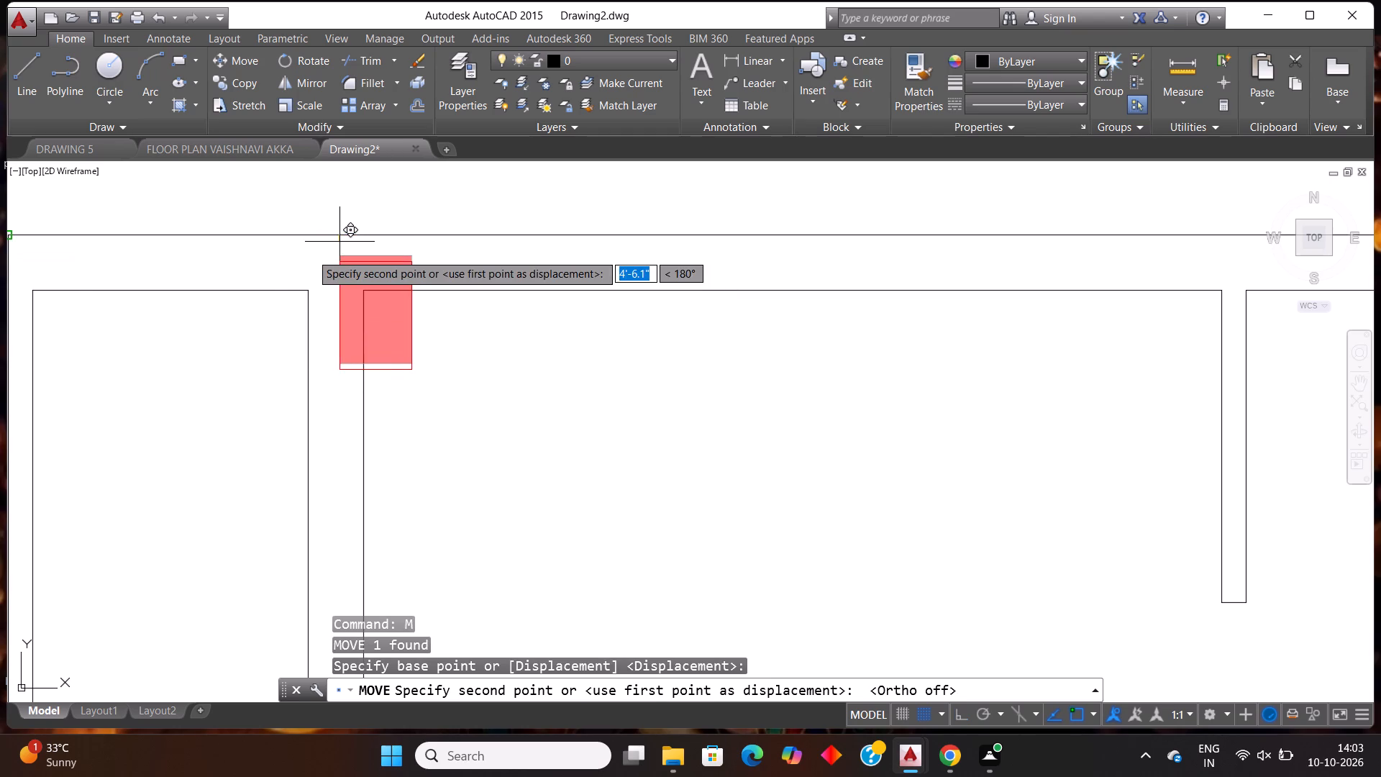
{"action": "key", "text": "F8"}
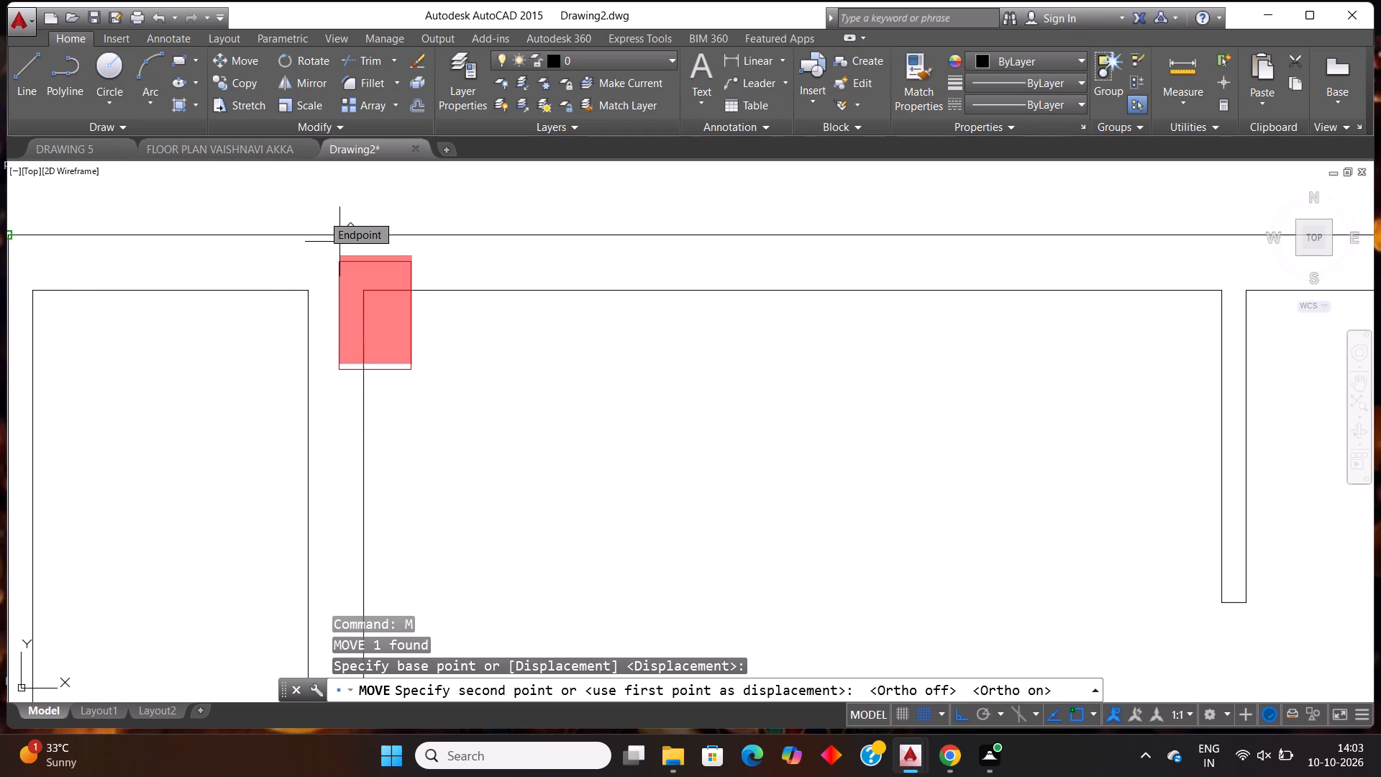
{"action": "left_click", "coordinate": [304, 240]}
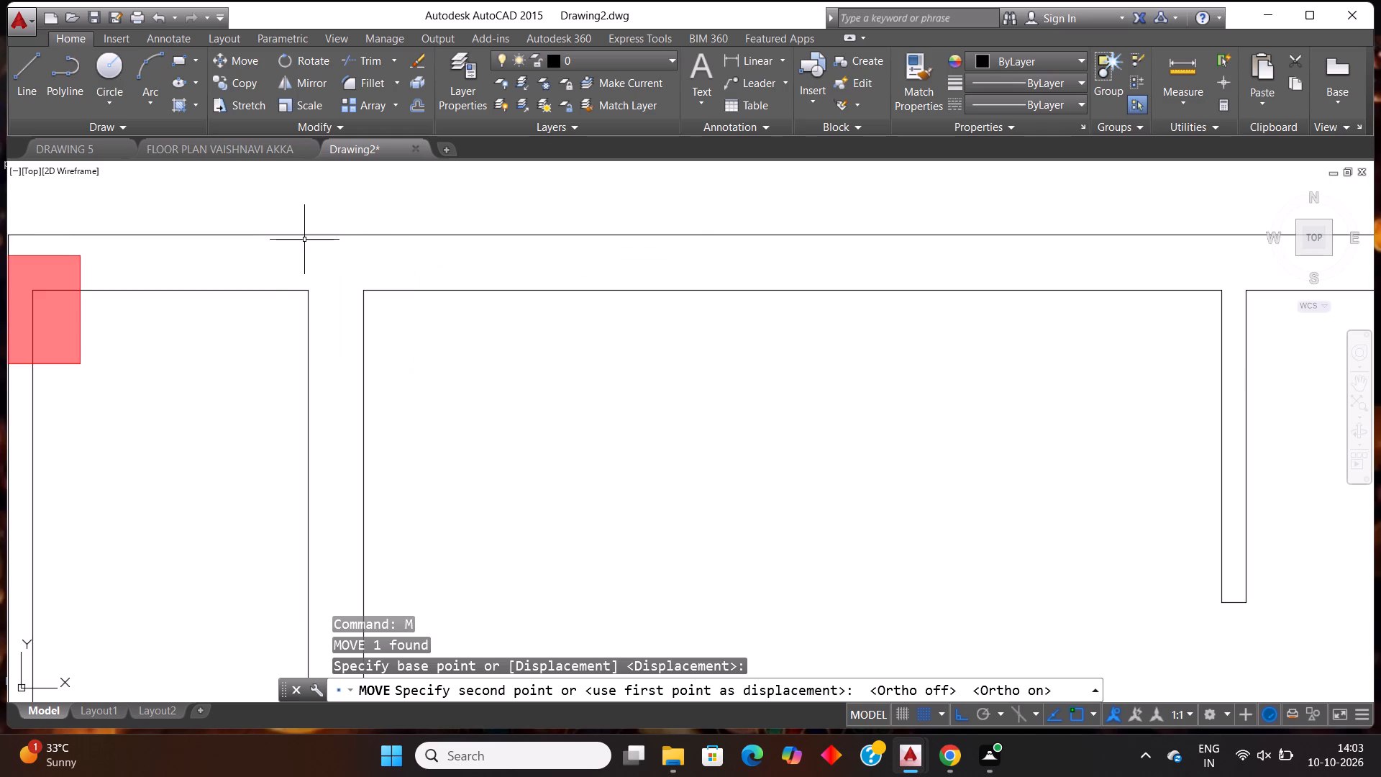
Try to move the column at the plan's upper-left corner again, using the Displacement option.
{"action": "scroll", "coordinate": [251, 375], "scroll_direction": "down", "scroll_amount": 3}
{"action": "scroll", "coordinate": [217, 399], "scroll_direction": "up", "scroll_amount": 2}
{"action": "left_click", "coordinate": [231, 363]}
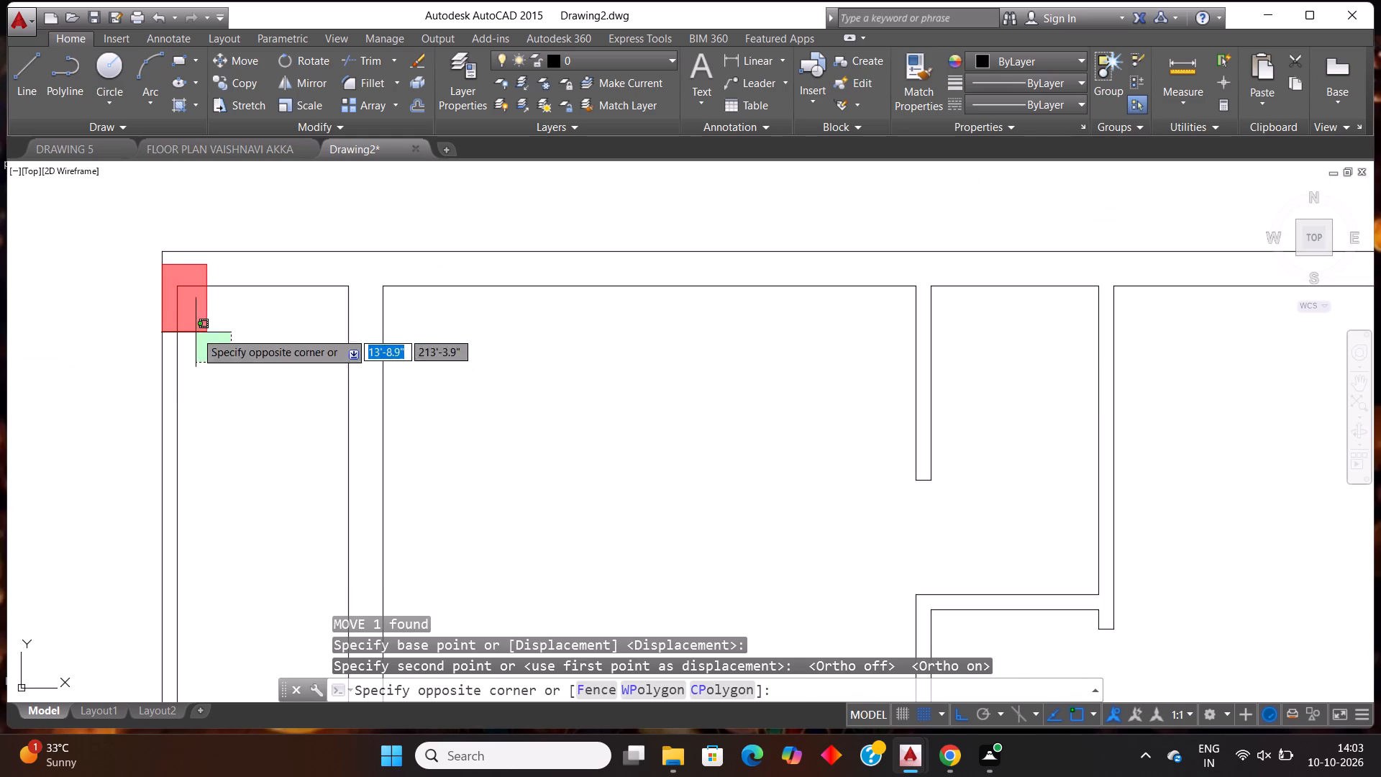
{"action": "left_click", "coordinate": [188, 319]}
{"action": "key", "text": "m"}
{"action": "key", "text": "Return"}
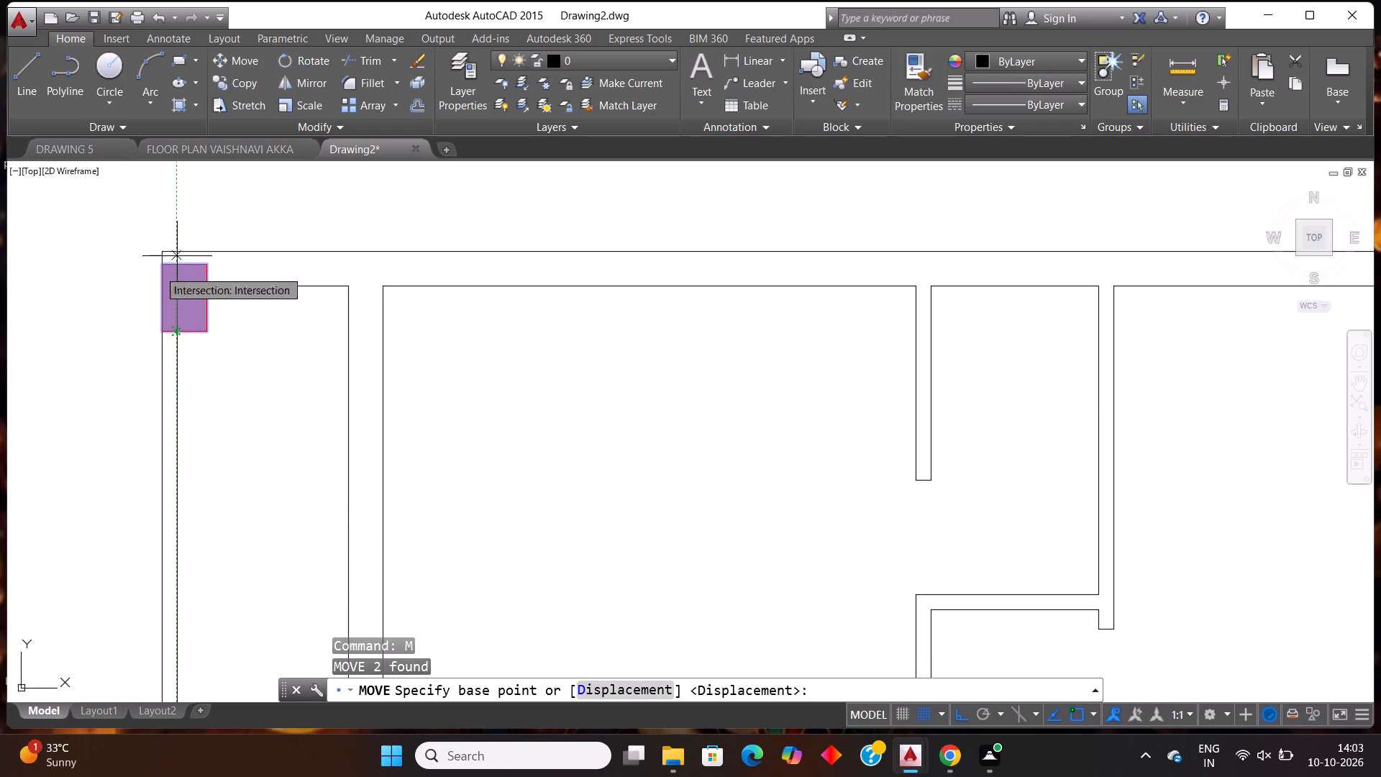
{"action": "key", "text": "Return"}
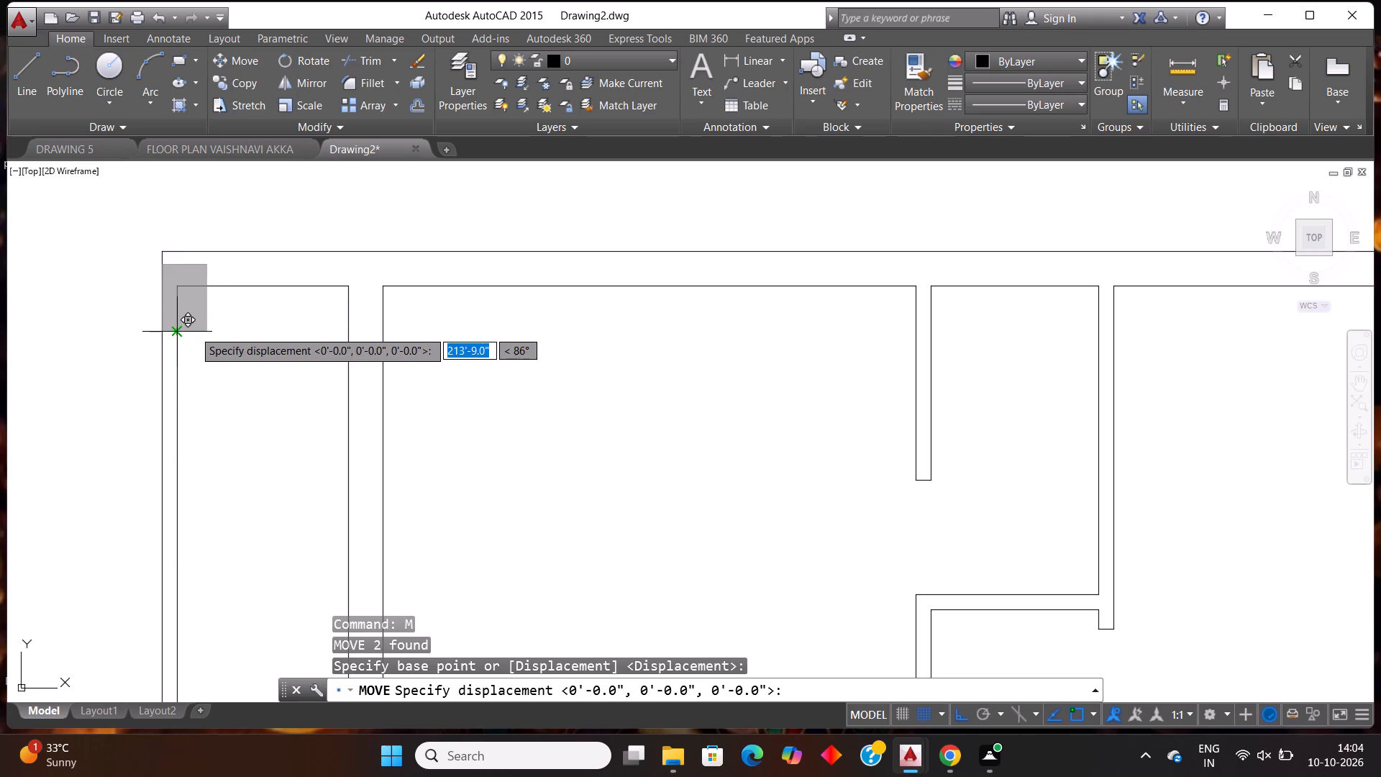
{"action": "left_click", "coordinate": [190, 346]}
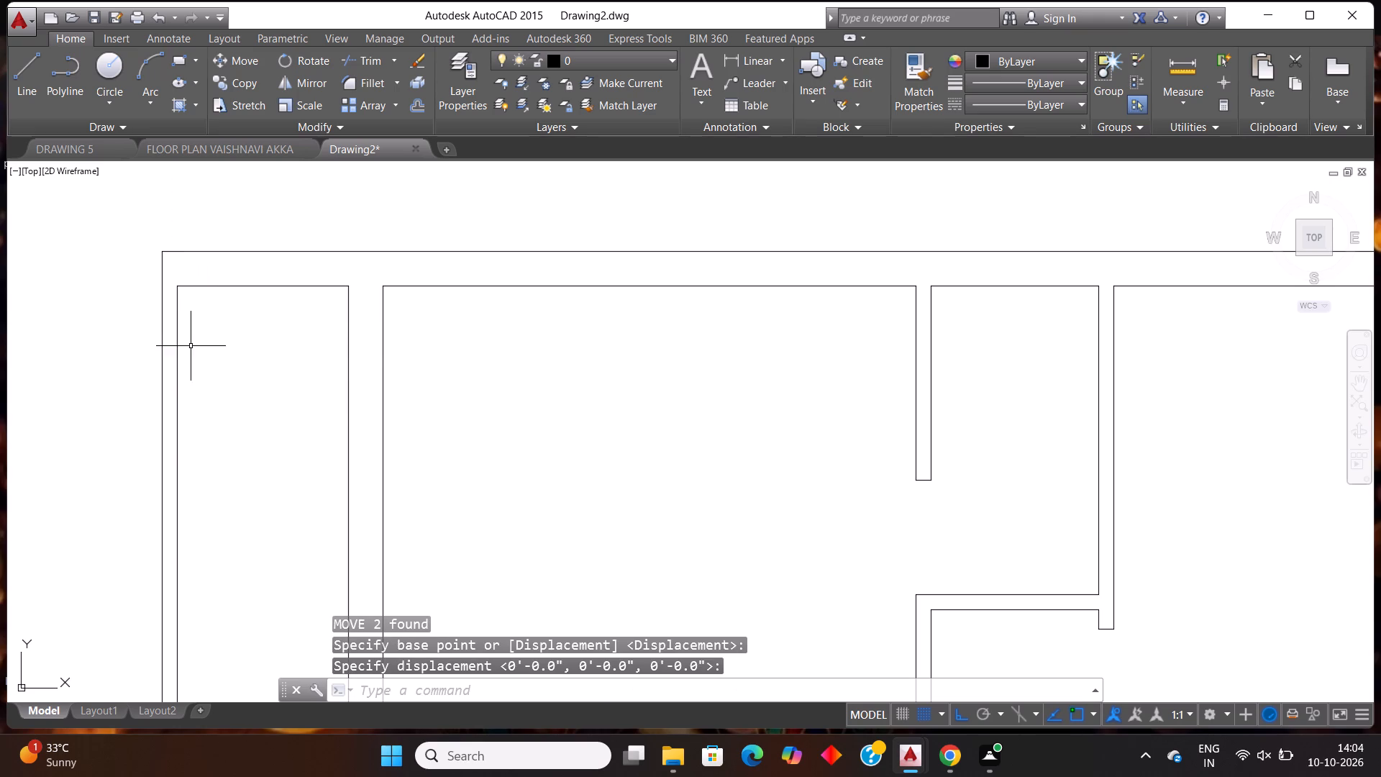
Copy the leftmost red column above the plan and paste it over the top end of the left inner wall.
{"action": "scroll", "coordinate": [376, 350], "scroll_direction": "down", "scroll_amount": 5}
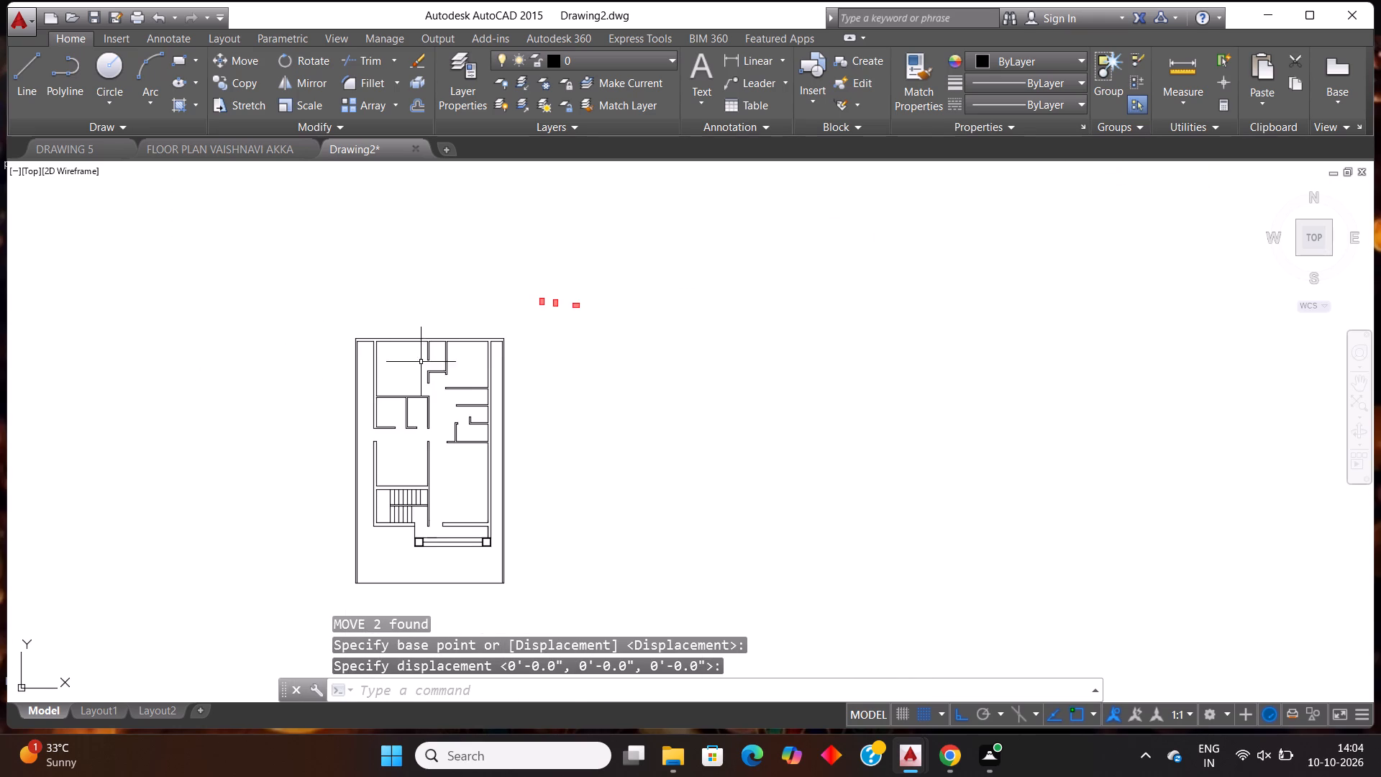
{"action": "scroll", "coordinate": [486, 376], "scroll_direction": "up", "scroll_amount": 2}
{"action": "scroll", "coordinate": [522, 346], "scroll_direction": "down", "scroll_amount": 1}
{"action": "scroll", "coordinate": [578, 273], "scroll_direction": "up", "scroll_amount": 1}
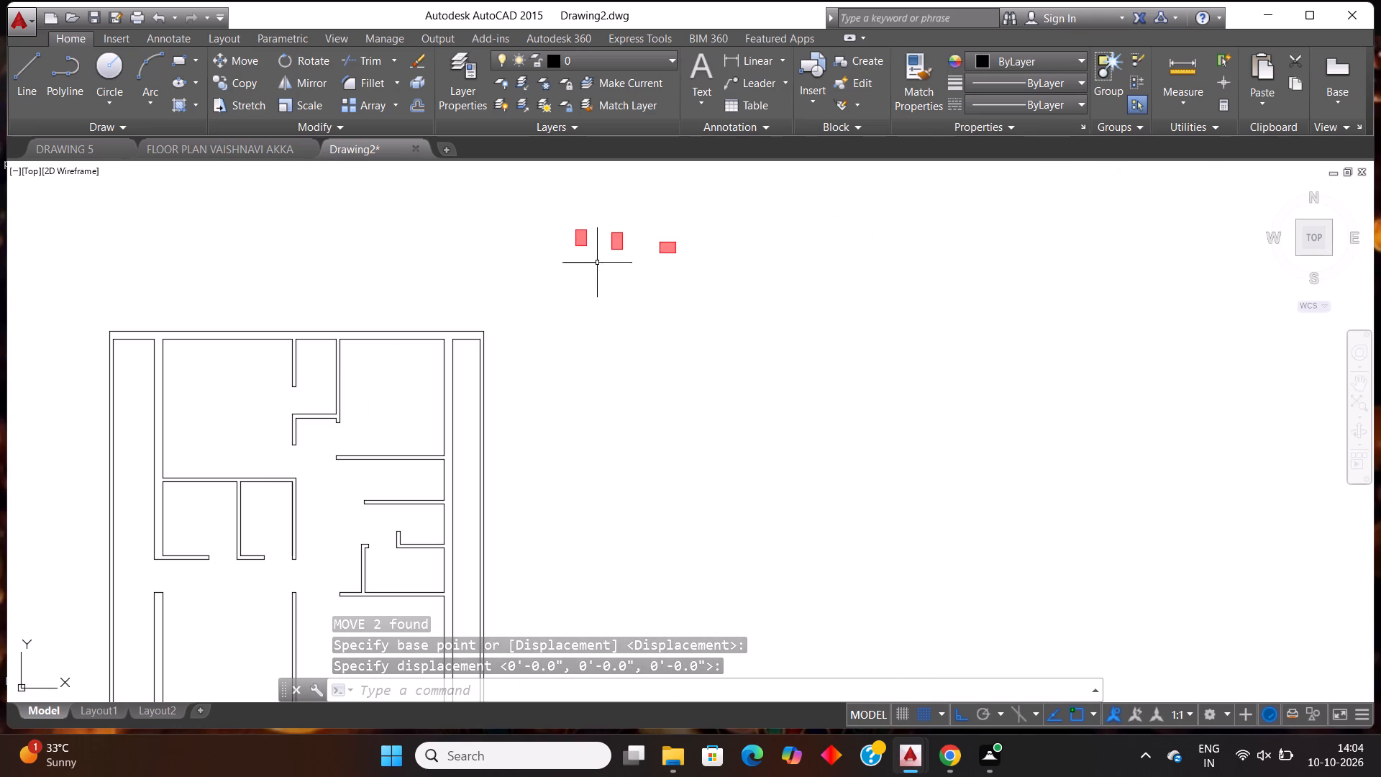
{"action": "left_click", "coordinate": [597, 263]}
{"action": "left_click", "coordinate": [550, 209]}
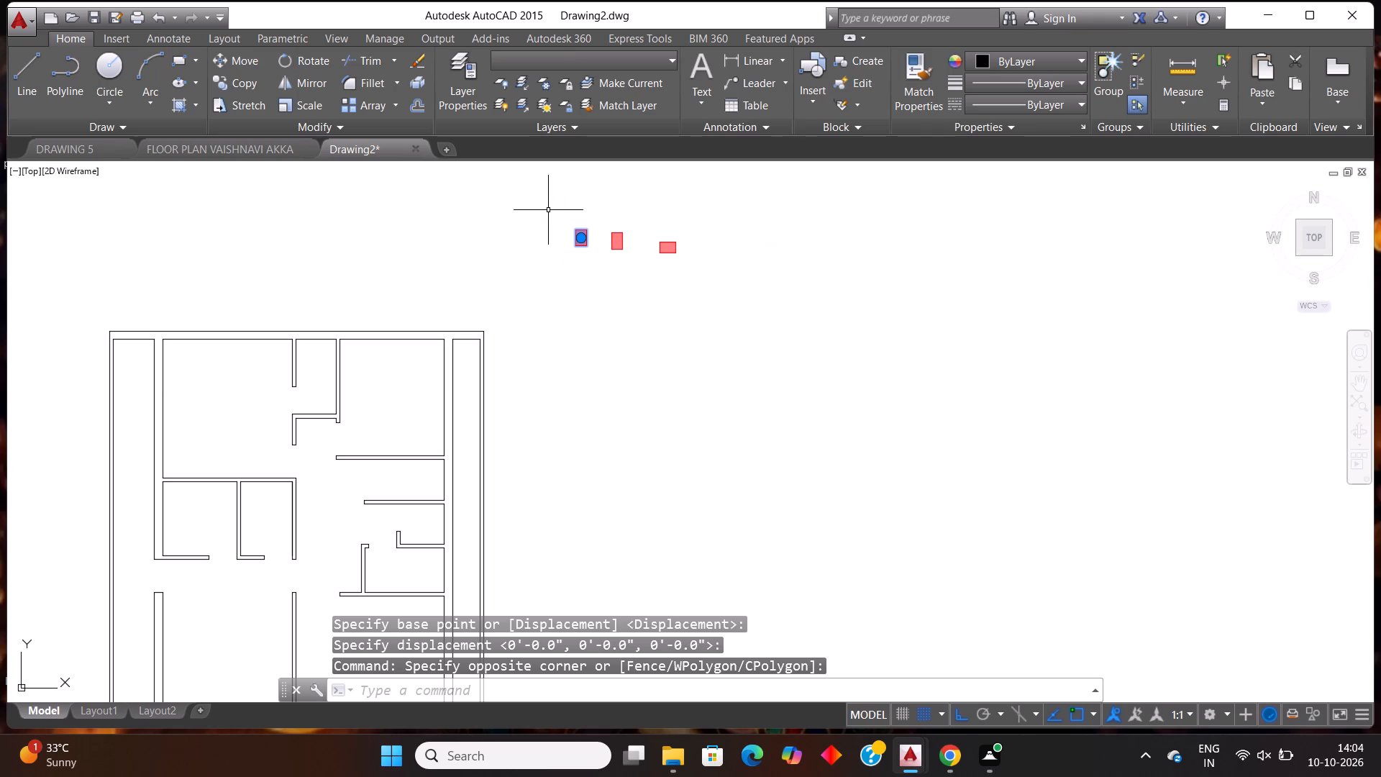
{"action": "key", "text": "ctrl+c"}
{"action": "key", "text": "ctrl+v"}
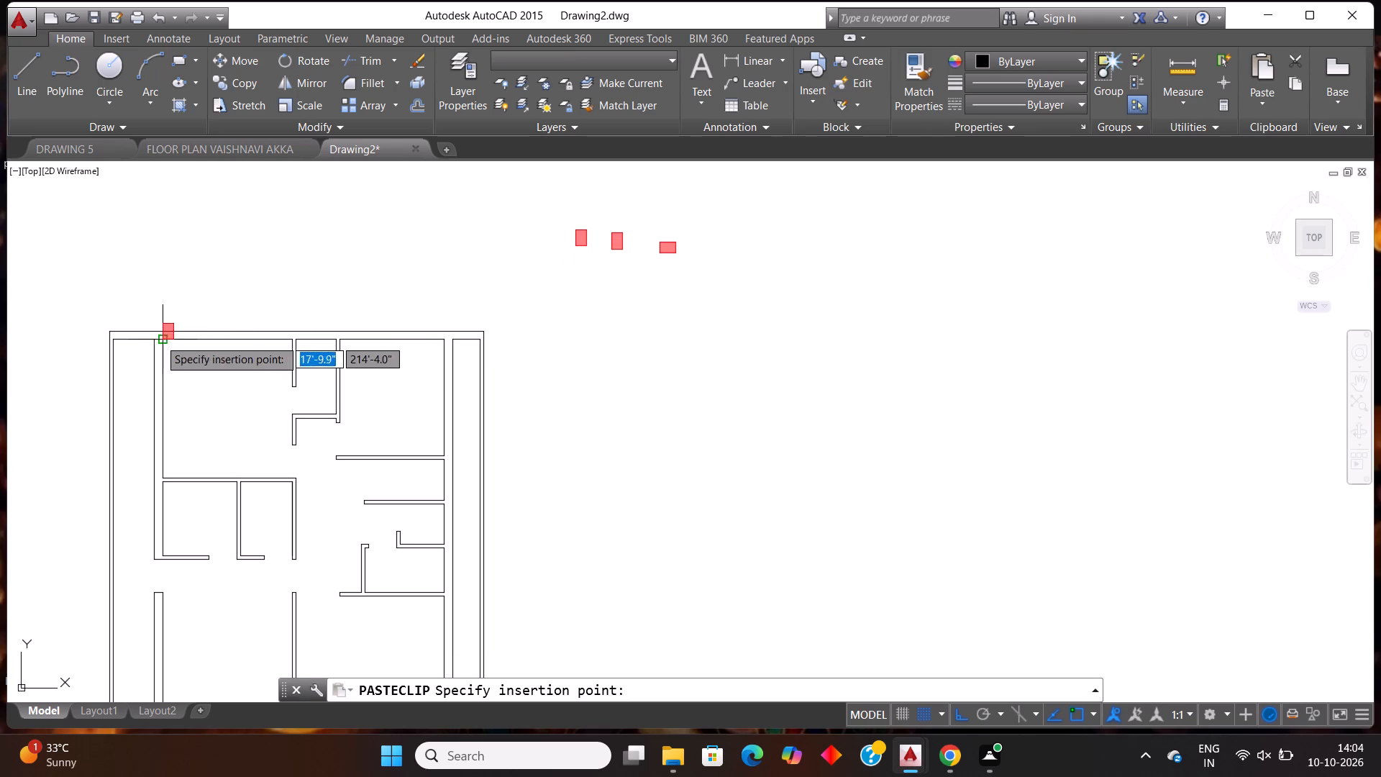
{"action": "scroll", "coordinate": [150, 349], "scroll_direction": "up", "scroll_amount": 3}
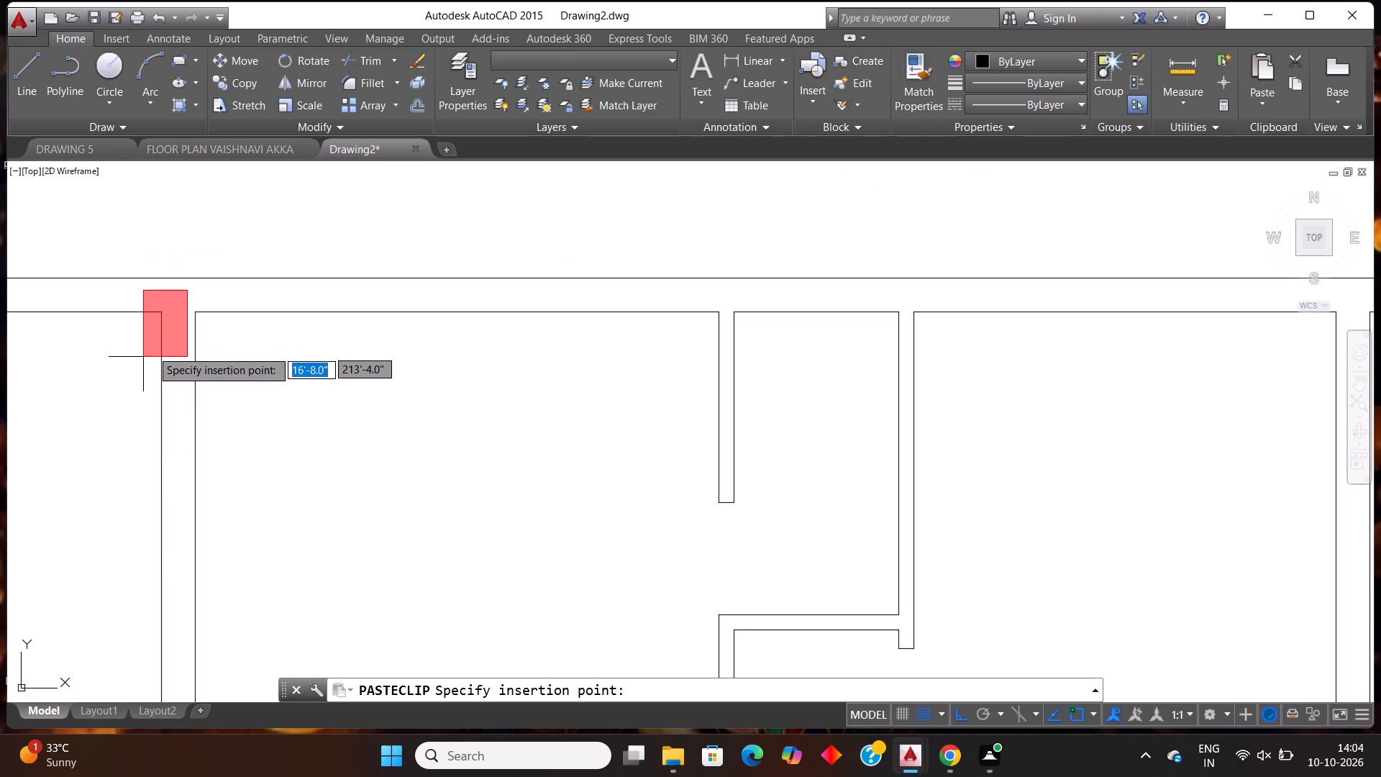
{"action": "left_click", "coordinate": [151, 353]}
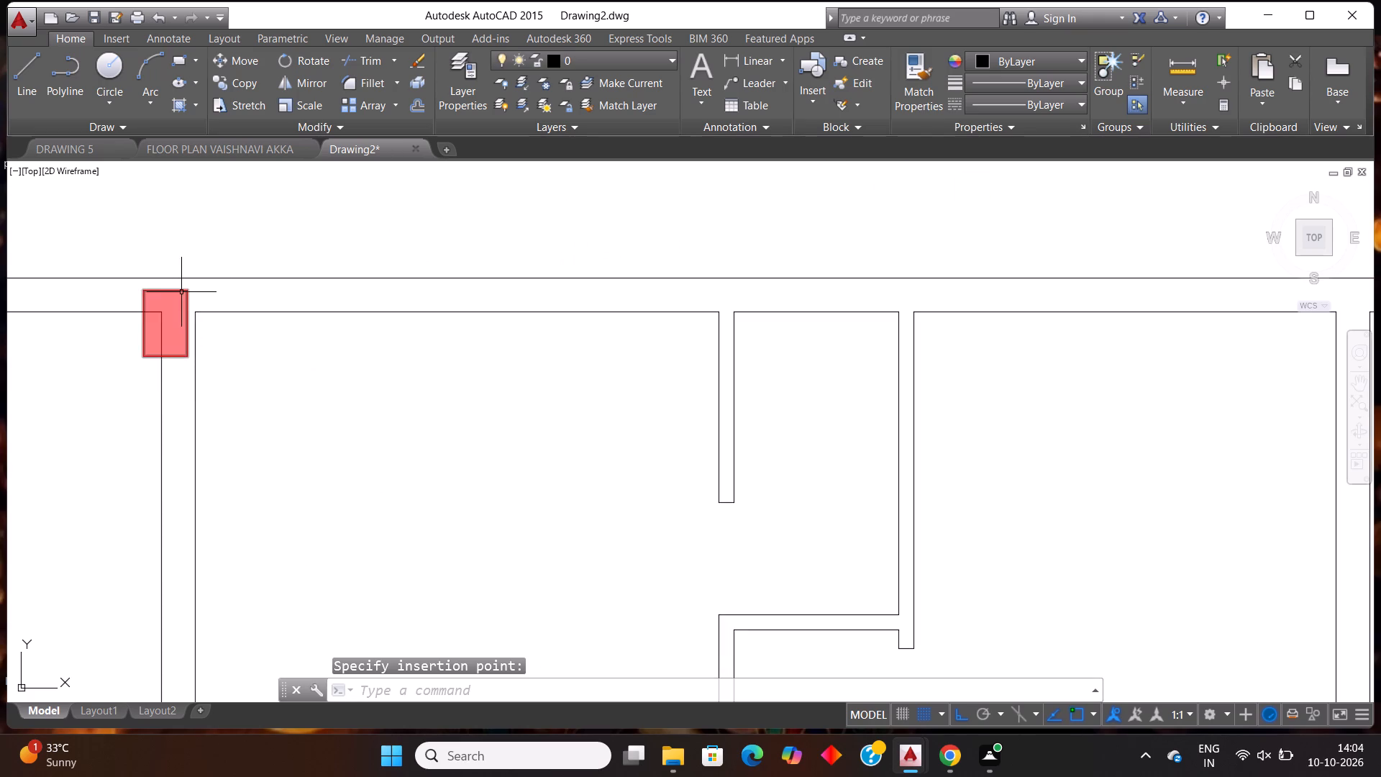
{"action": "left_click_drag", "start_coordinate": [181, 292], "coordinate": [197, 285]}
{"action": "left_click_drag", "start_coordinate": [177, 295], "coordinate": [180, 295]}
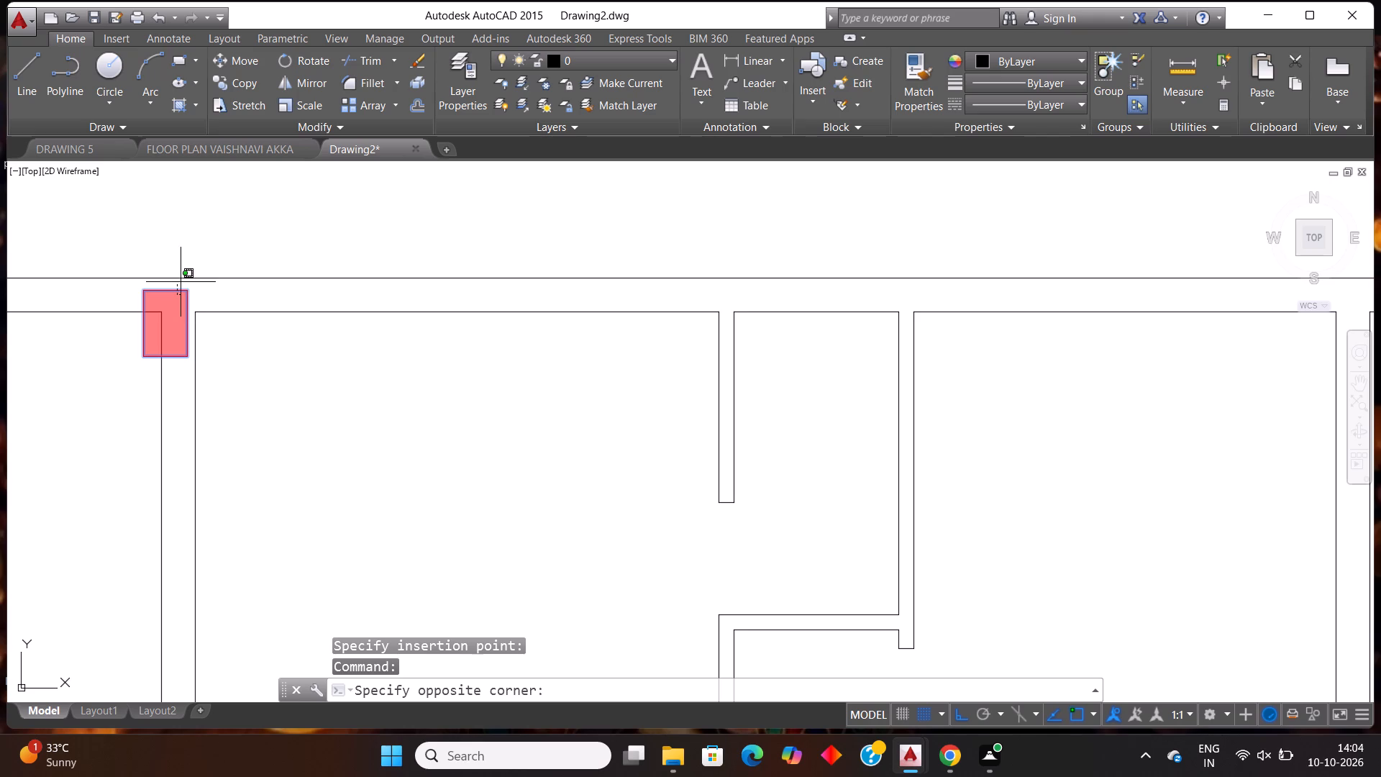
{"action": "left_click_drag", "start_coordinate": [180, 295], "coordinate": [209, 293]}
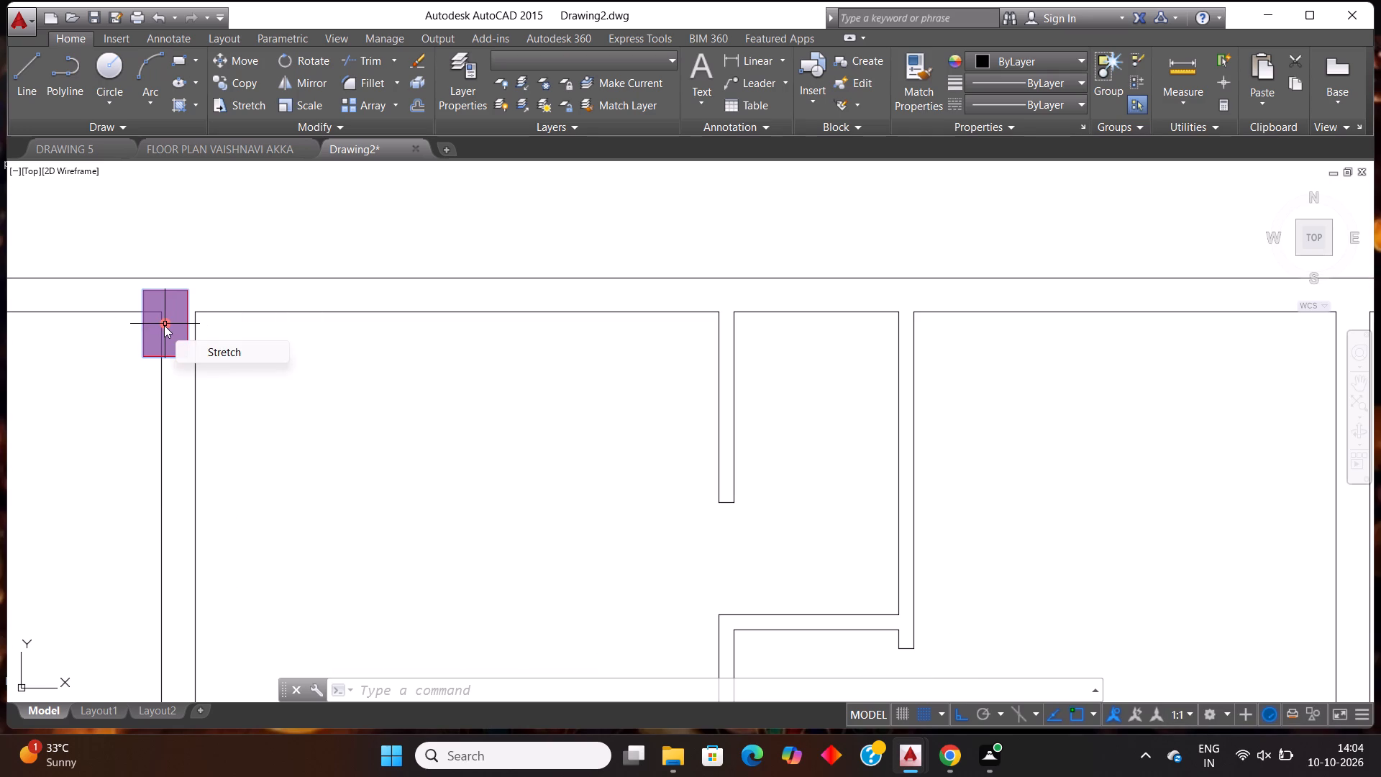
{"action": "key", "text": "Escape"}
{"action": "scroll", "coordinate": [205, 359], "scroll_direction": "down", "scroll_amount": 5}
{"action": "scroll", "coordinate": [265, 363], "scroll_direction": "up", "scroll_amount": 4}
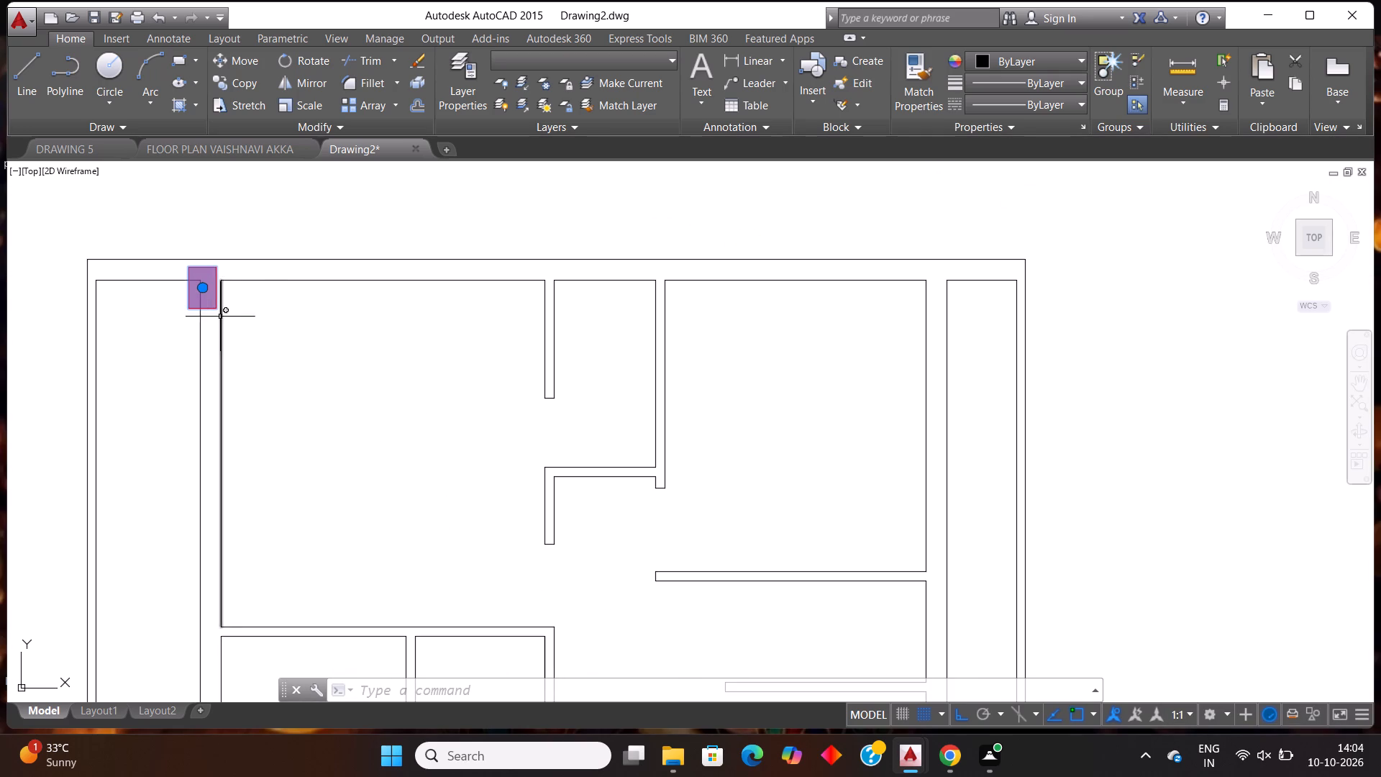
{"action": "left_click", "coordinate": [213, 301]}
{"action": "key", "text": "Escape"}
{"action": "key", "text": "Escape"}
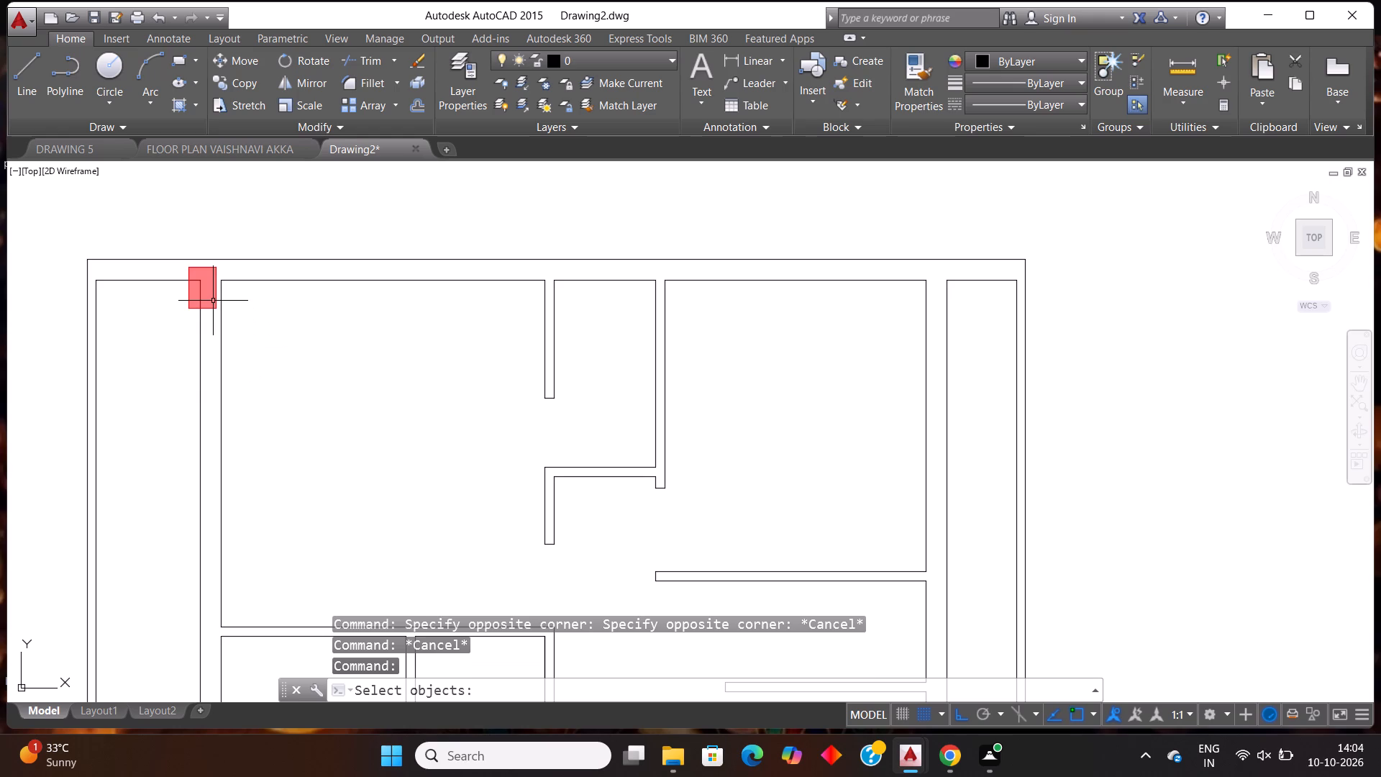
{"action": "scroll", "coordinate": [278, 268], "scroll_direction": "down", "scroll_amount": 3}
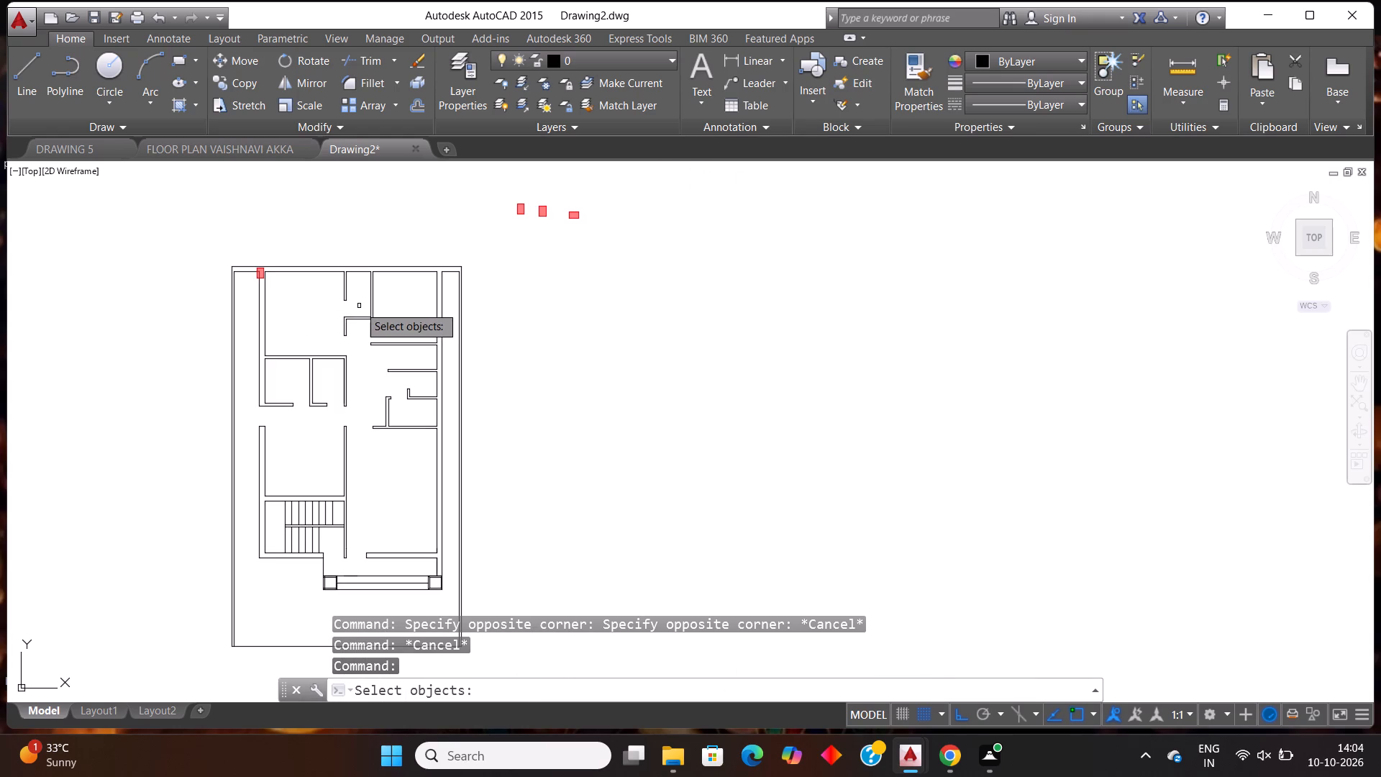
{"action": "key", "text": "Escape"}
Move the pasted column by its upper-right corner to the outer wall's upper-left corner, with Ortho off.
{"action": "scroll", "coordinate": [237, 265], "scroll_direction": "up", "scroll_amount": 2}
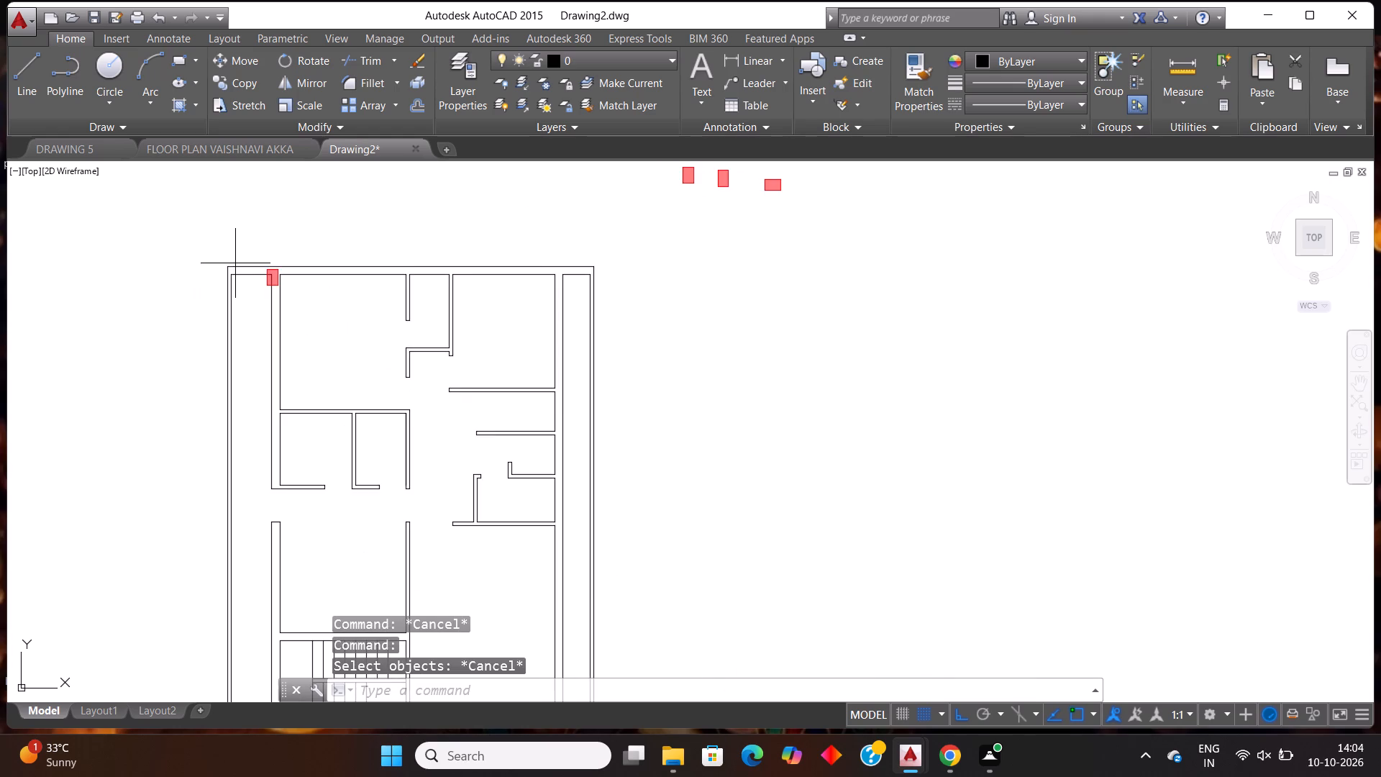
{"action": "scroll", "coordinate": [285, 271], "scroll_direction": "up", "scroll_amount": 1}
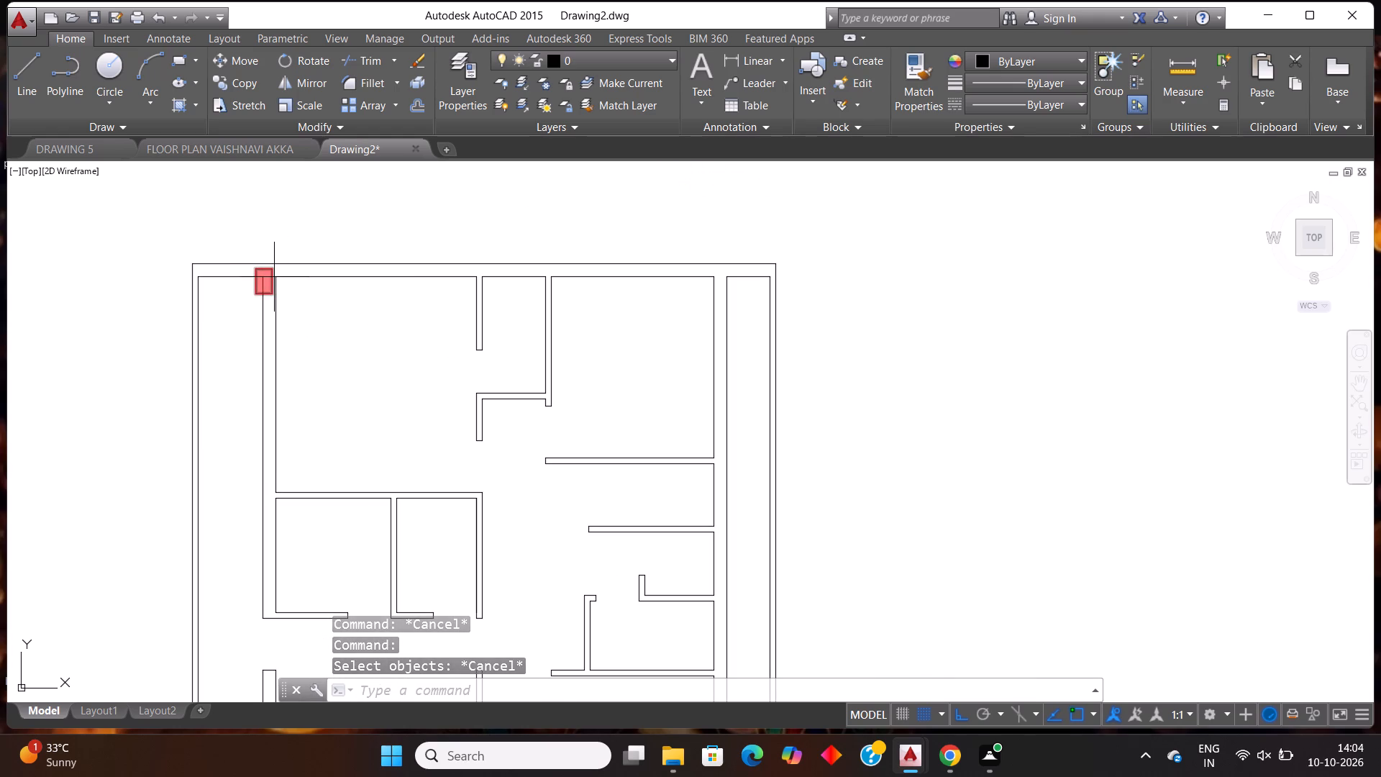
{"action": "left_click", "coordinate": [273, 273]}
{"action": "scroll", "coordinate": [278, 276], "scroll_direction": "up", "scroll_amount": 2}
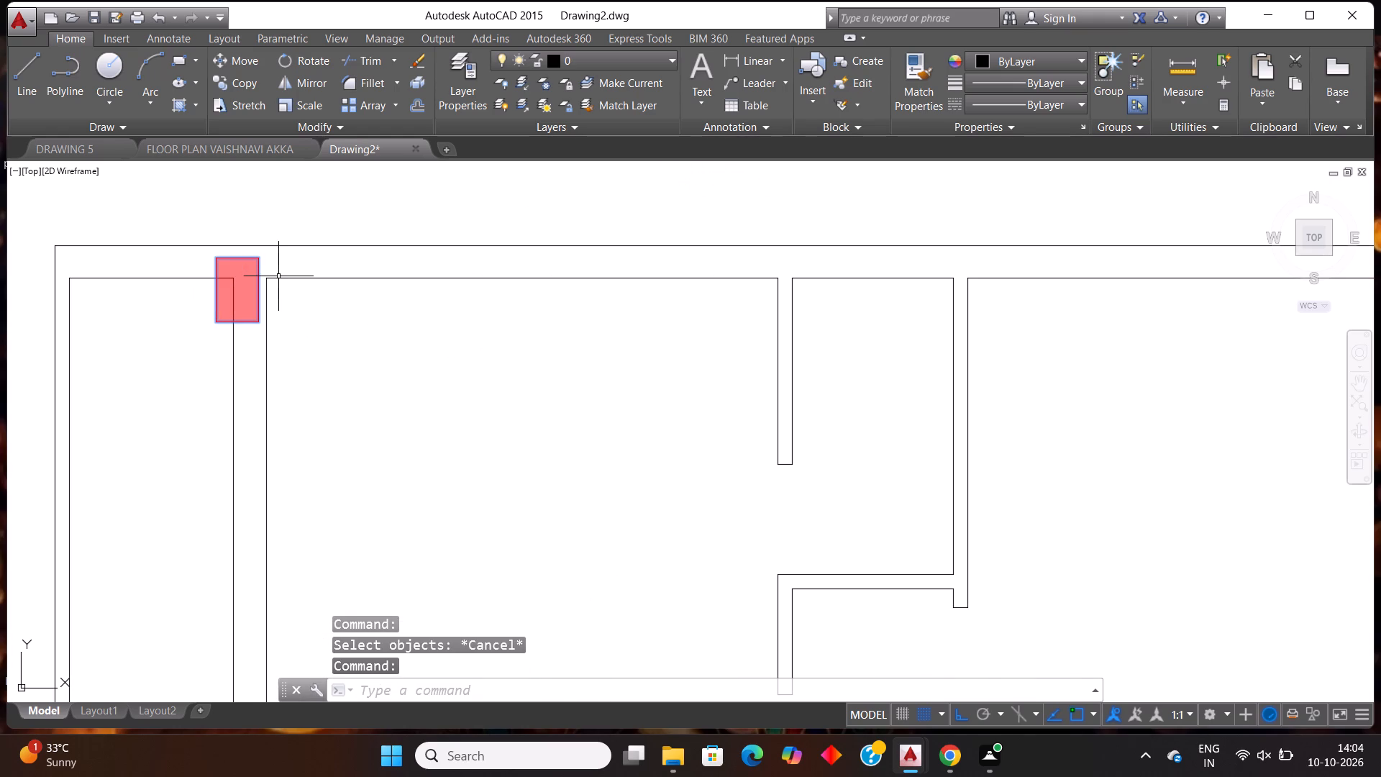
{"action": "key", "text": "m"}
{"action": "key", "text": "Return"}
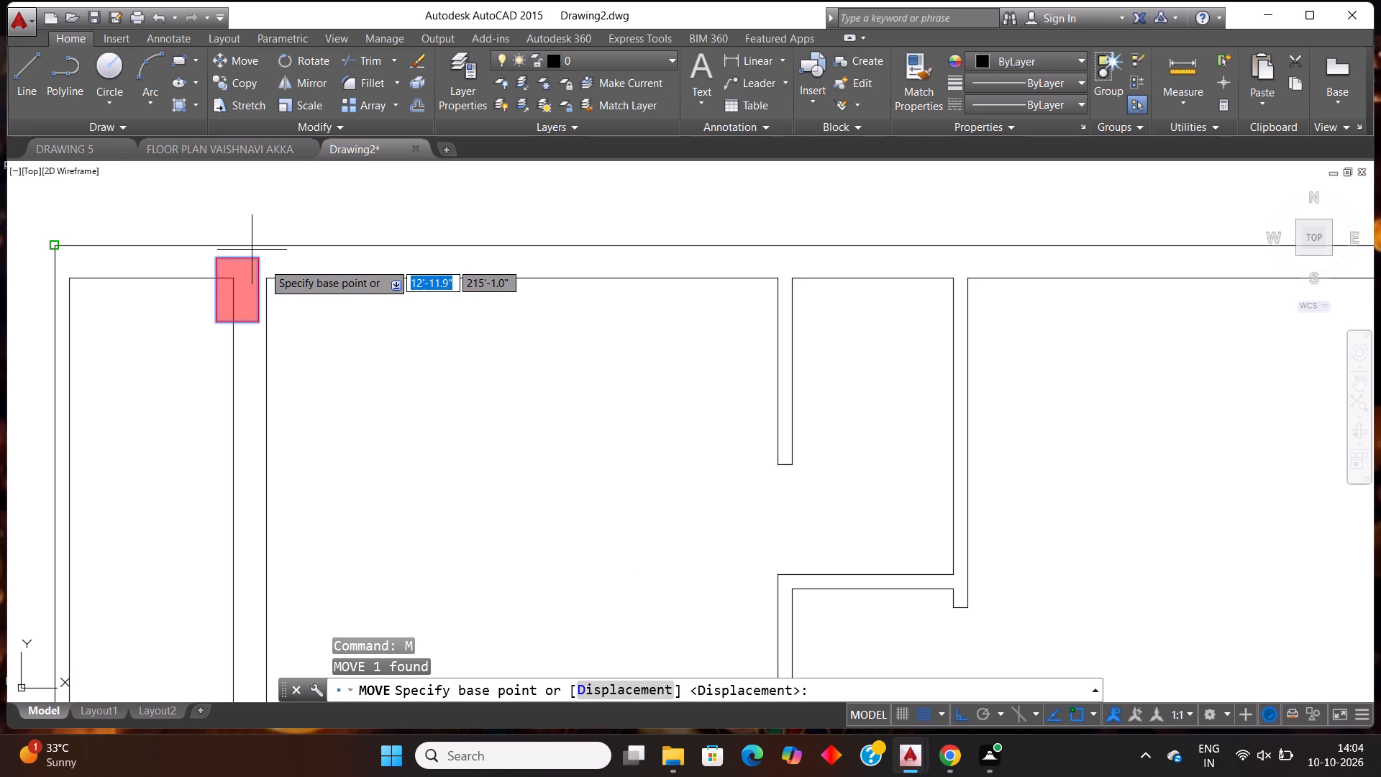
{"action": "left_click", "coordinate": [259, 279]}
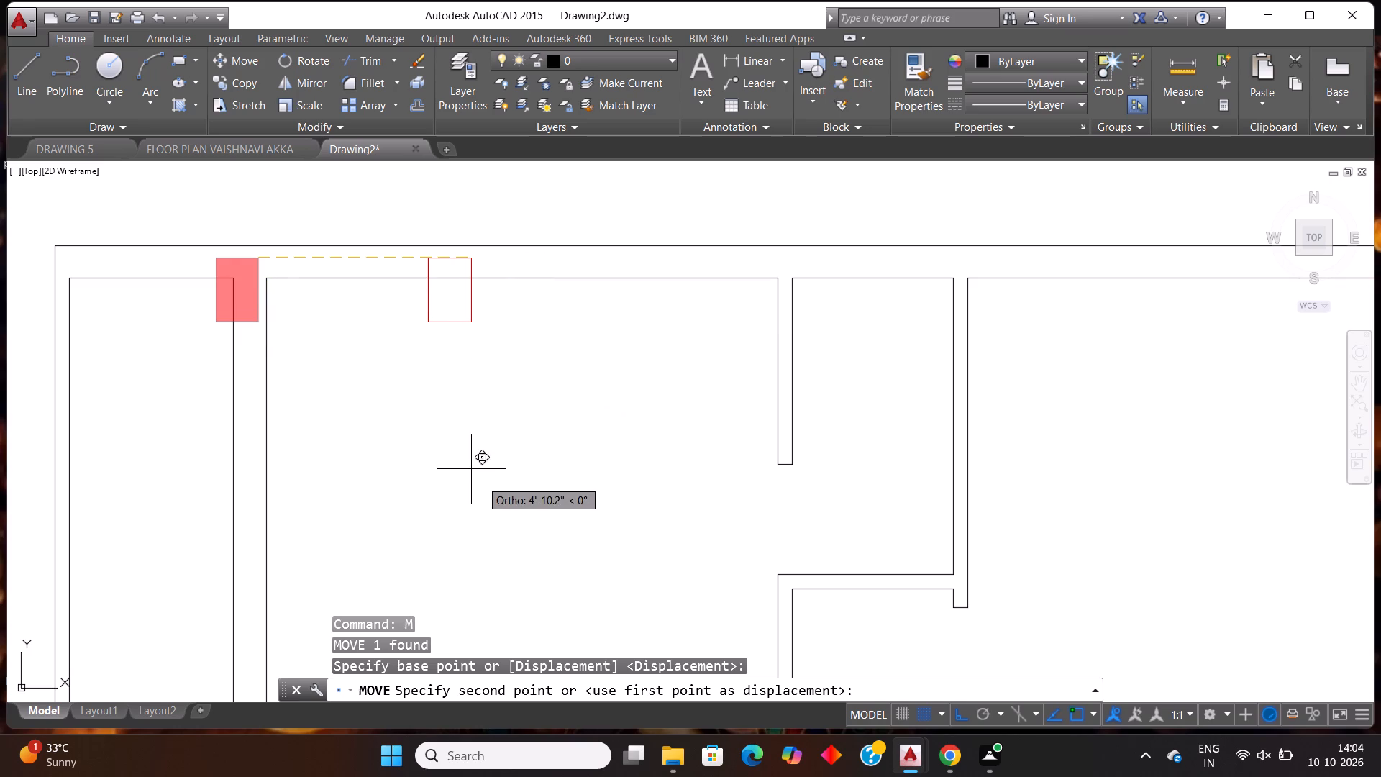
{"action": "key", "text": "F8"}
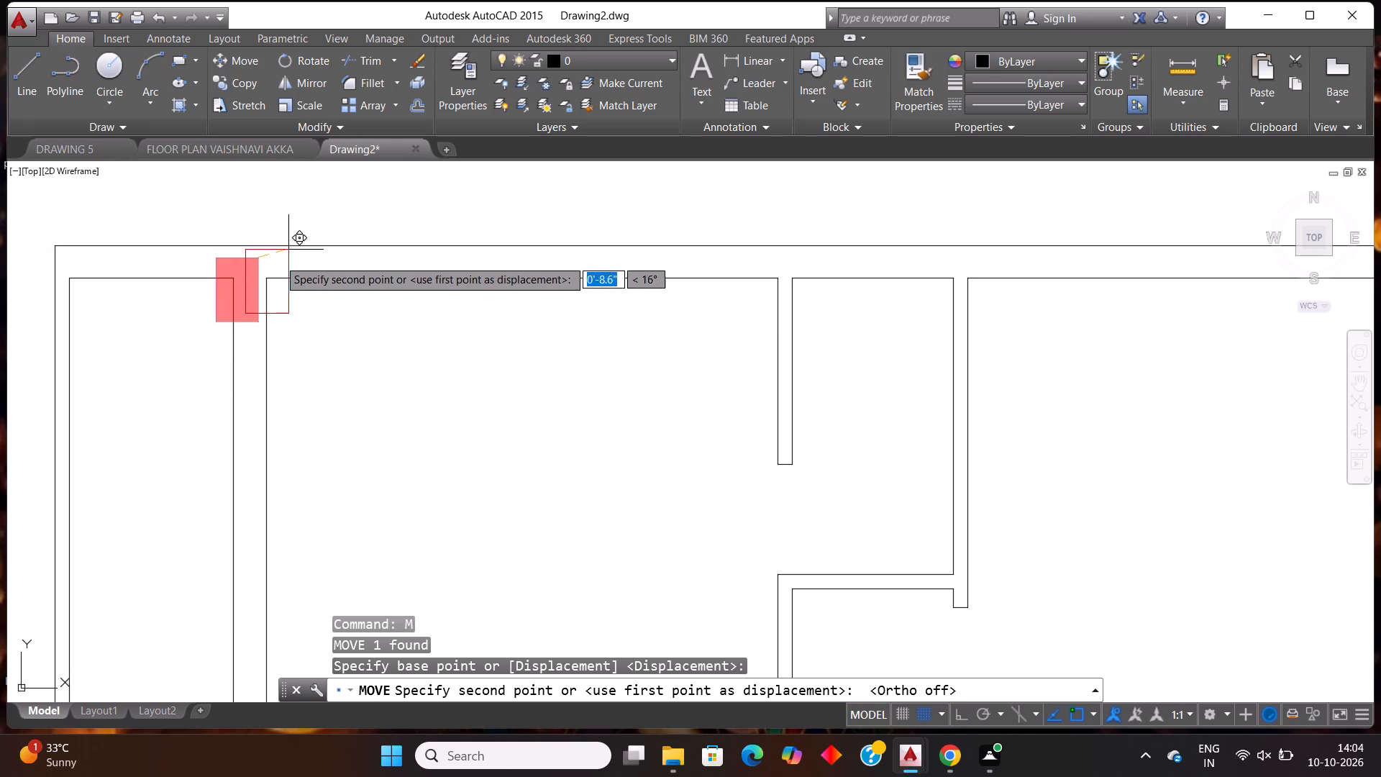
{"action": "left_click", "coordinate": [274, 258]}
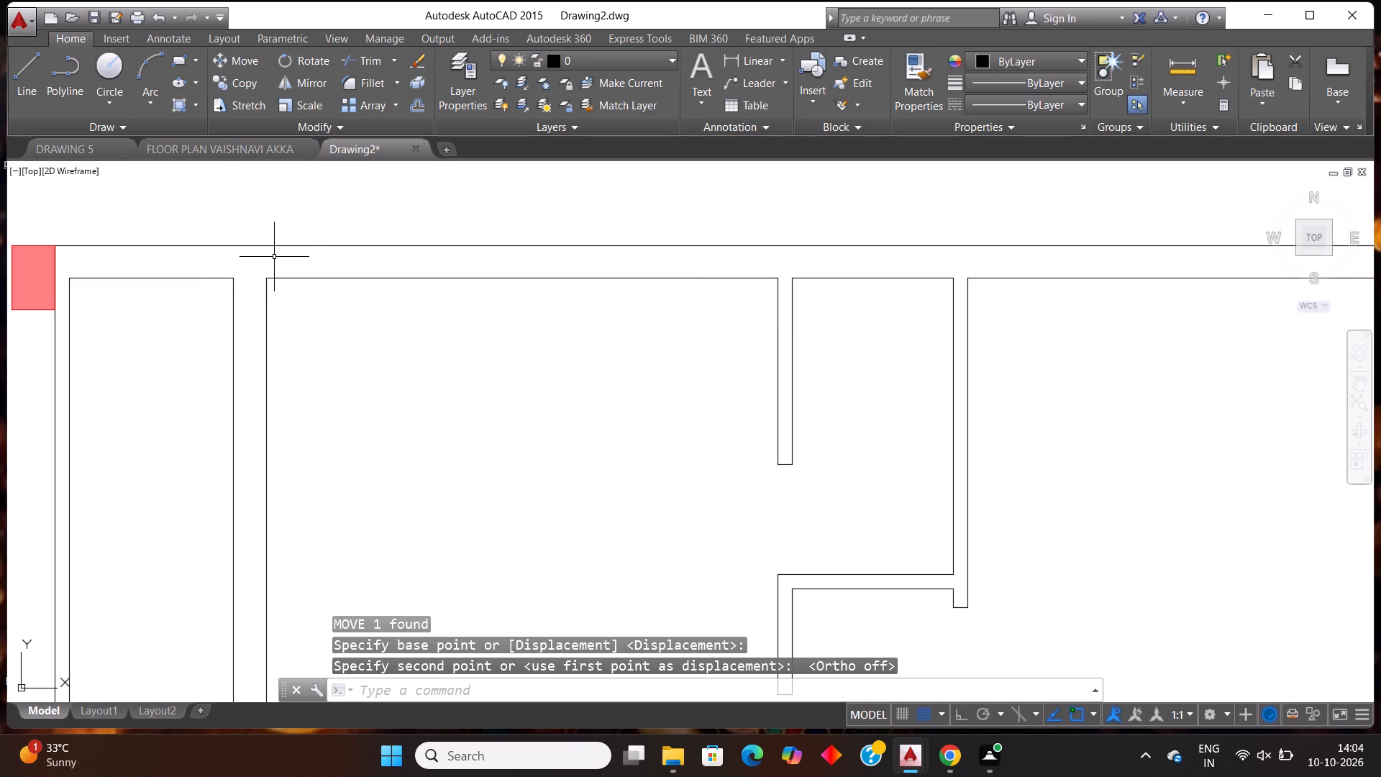
{"action": "left_click_drag", "start_coordinate": [44, 273], "coordinate": [224, 323]}
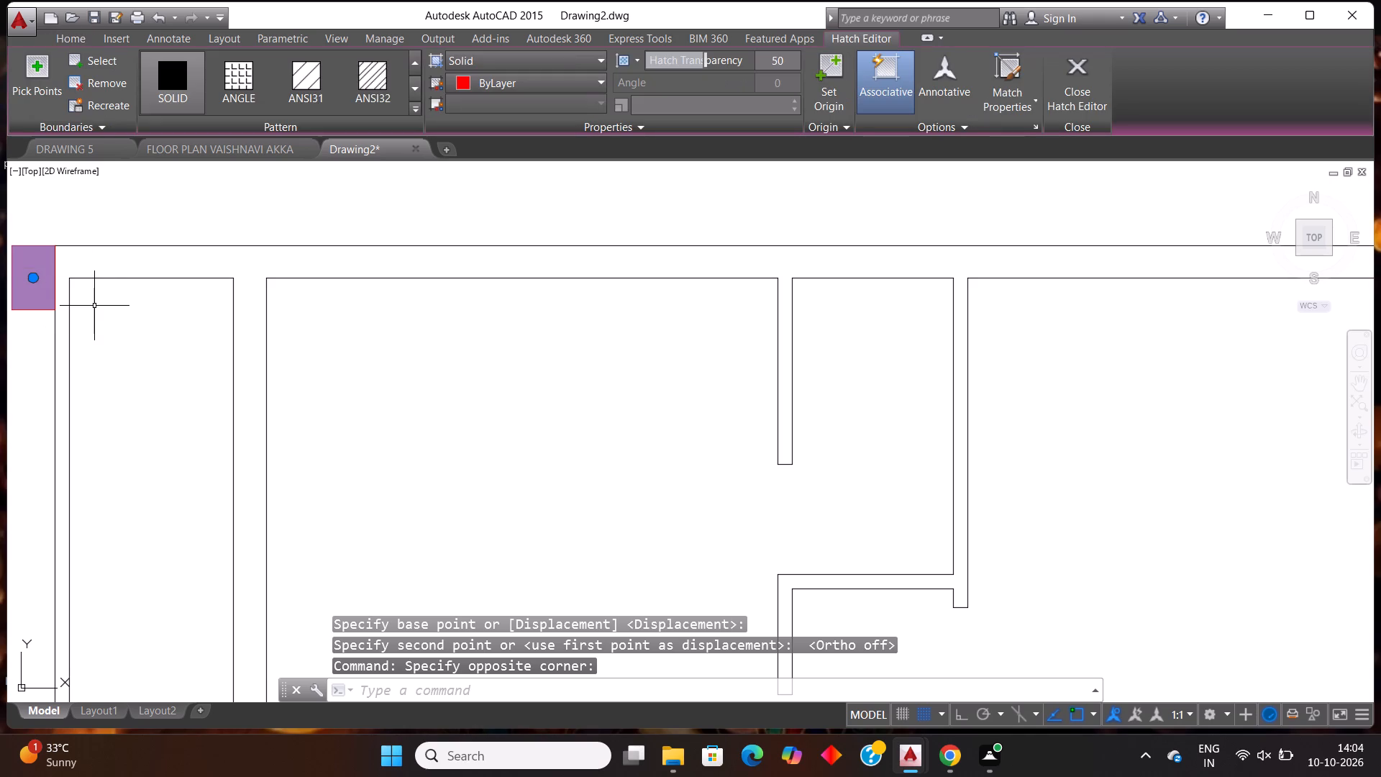
{"action": "key", "text": "Escape"}
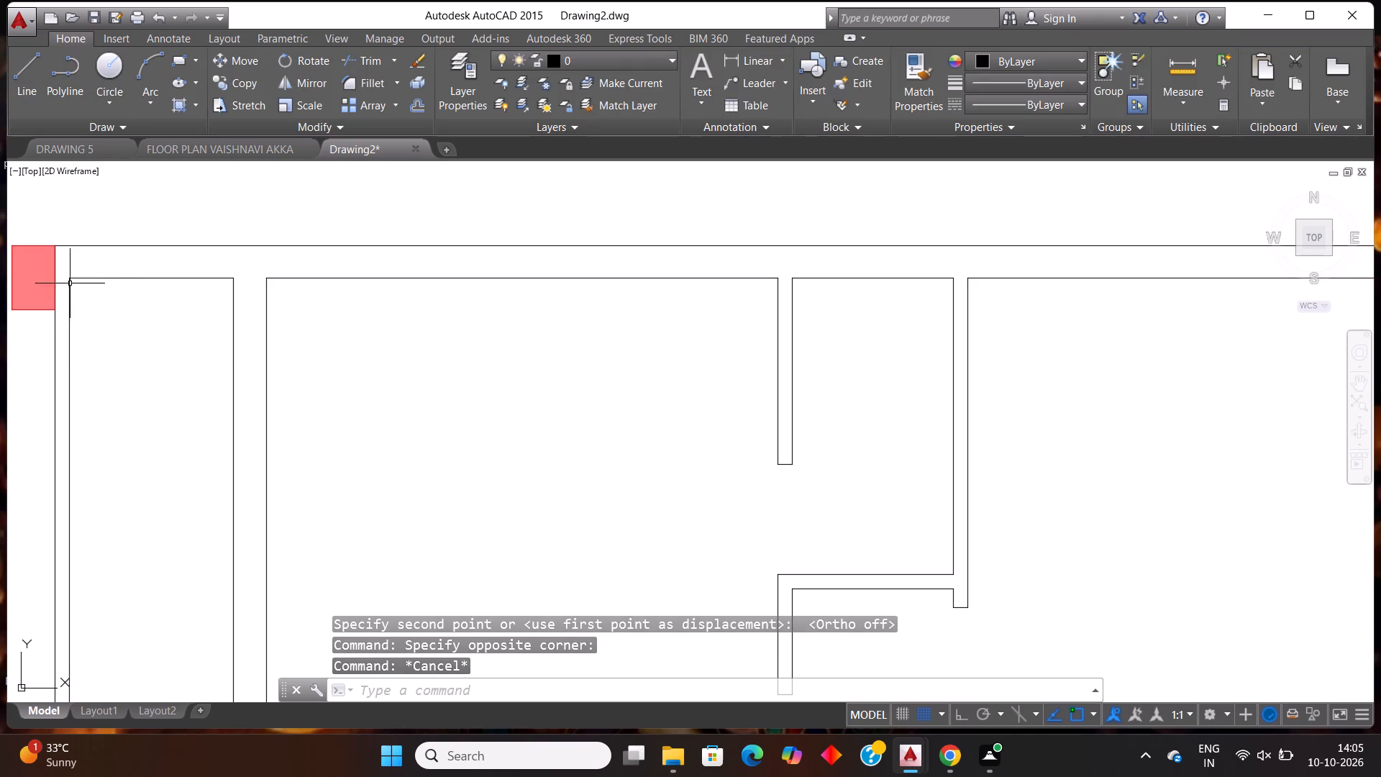
Move the column at the outer wall's upper-left corner onto the top end of the left inner wall, flush with the outer wall's top edge.
{"action": "left_click_drag", "start_coordinate": [16, 246], "coordinate": [122, 264]}
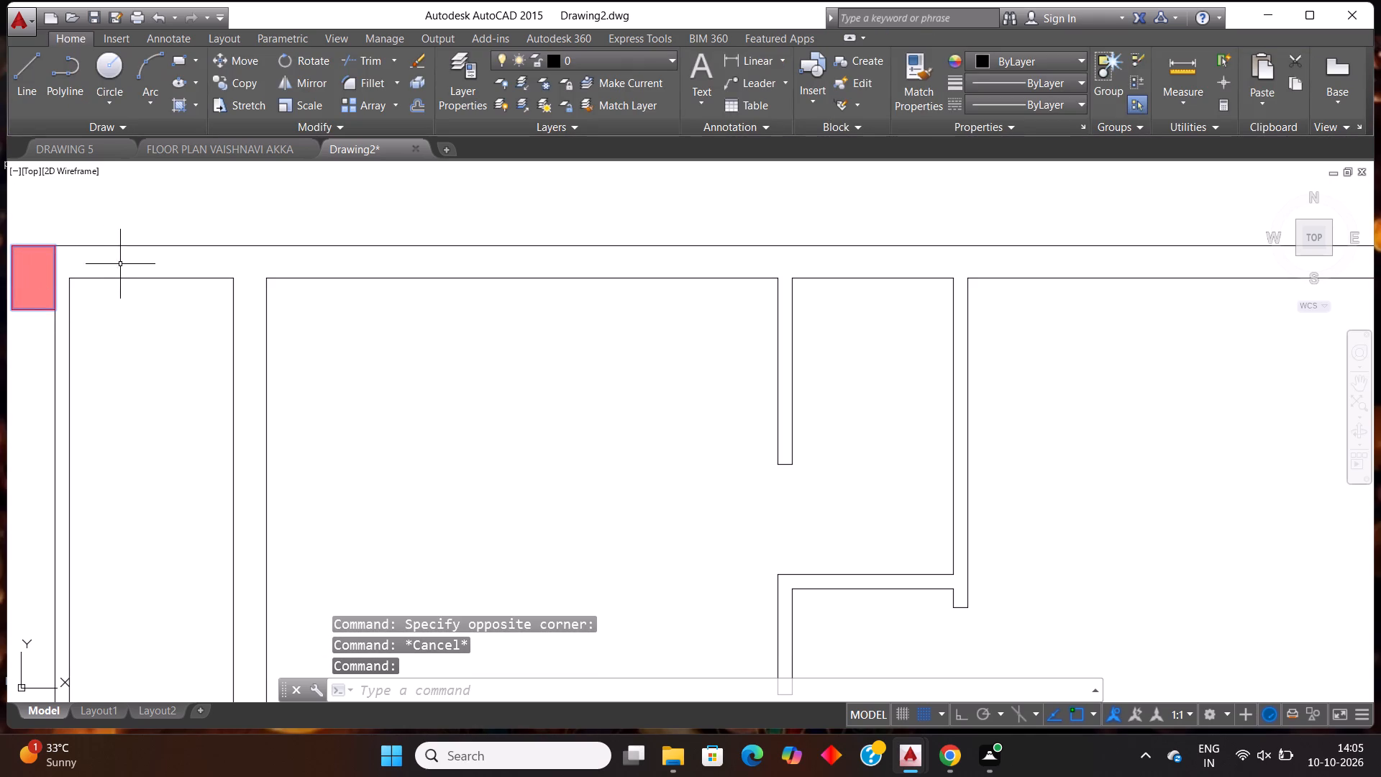
{"action": "left_click_drag", "start_coordinate": [122, 264], "coordinate": [278, 278]}
{"action": "left_click_drag", "start_coordinate": [15, 246], "coordinate": [240, 261]}
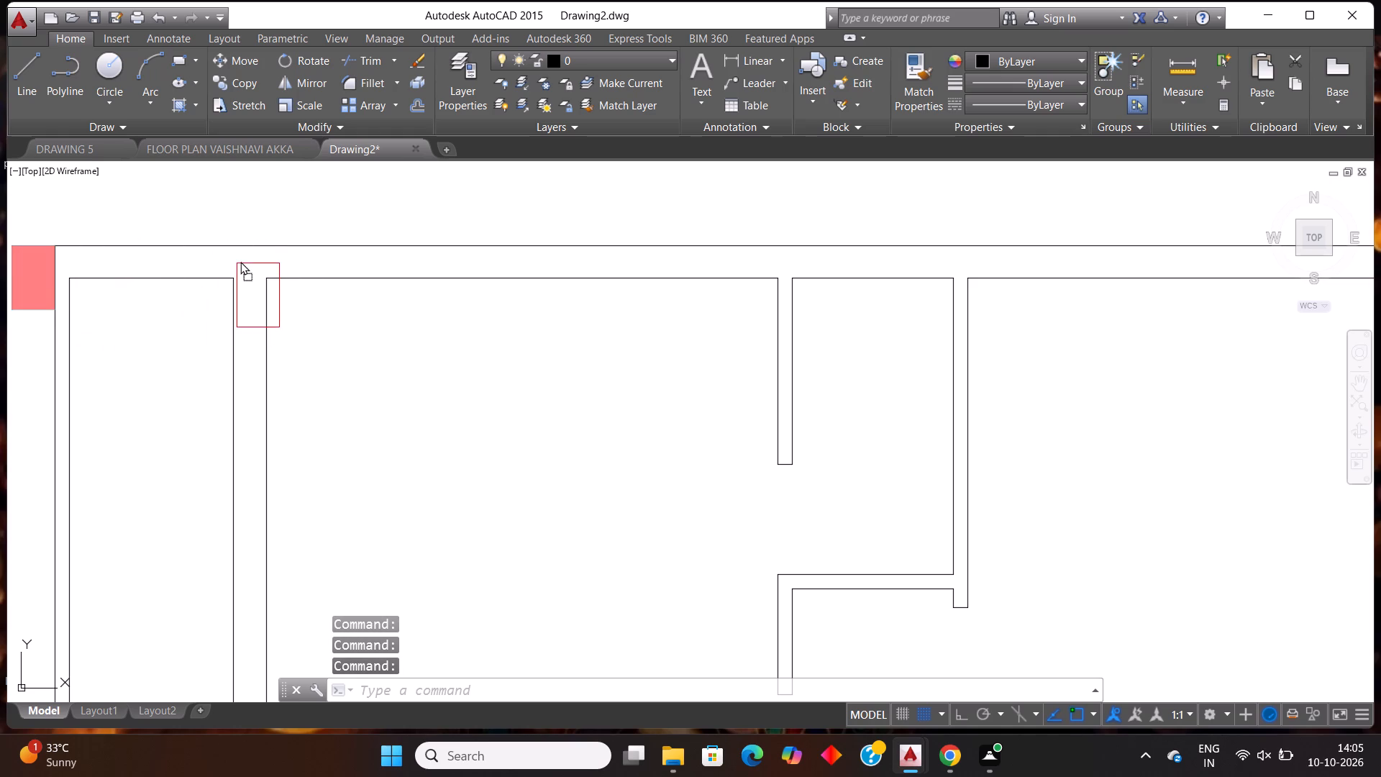
{"action": "left_click_drag", "start_coordinate": [240, 261], "coordinate": [231, 243]}
{"action": "left_click_drag", "start_coordinate": [231, 243], "coordinate": [234, 245]}
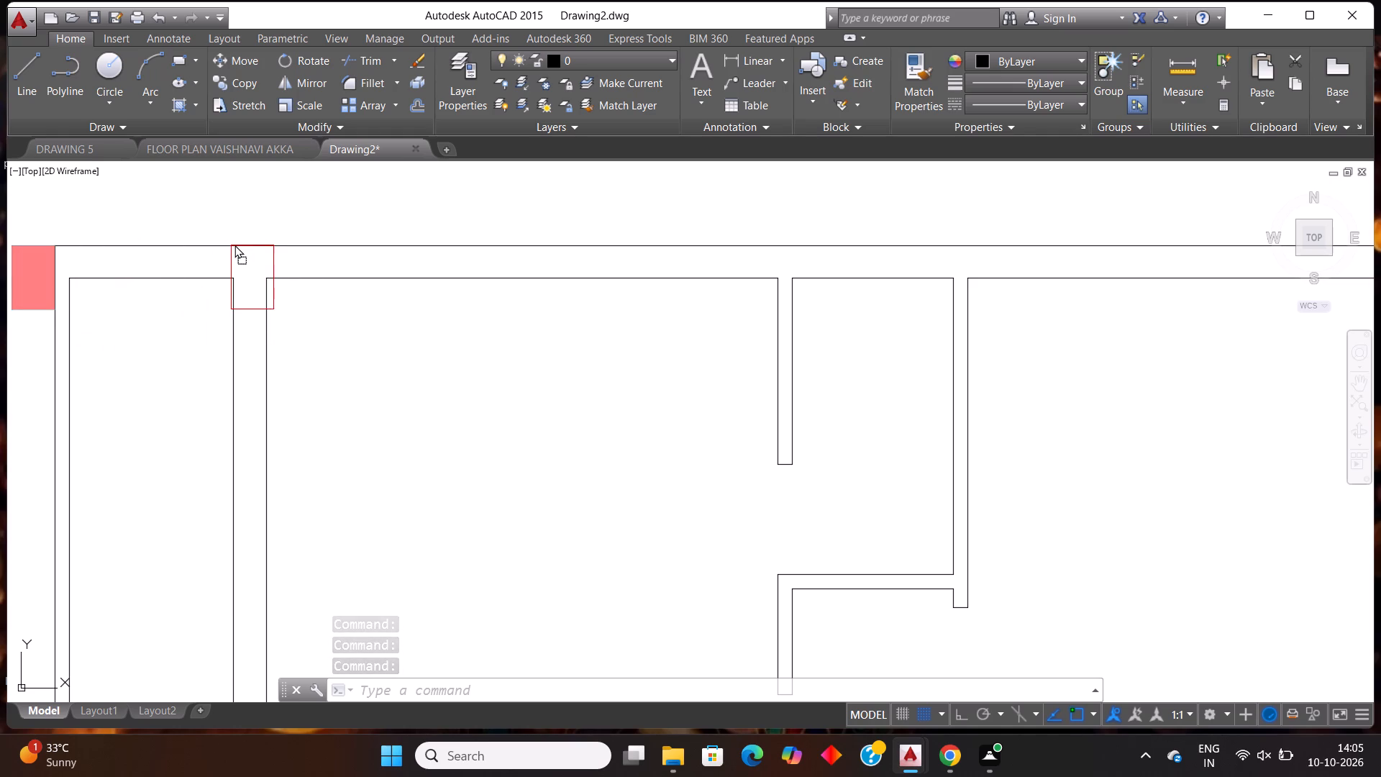
{"action": "left_click_drag", "start_coordinate": [234, 245], "coordinate": [232, 247]}
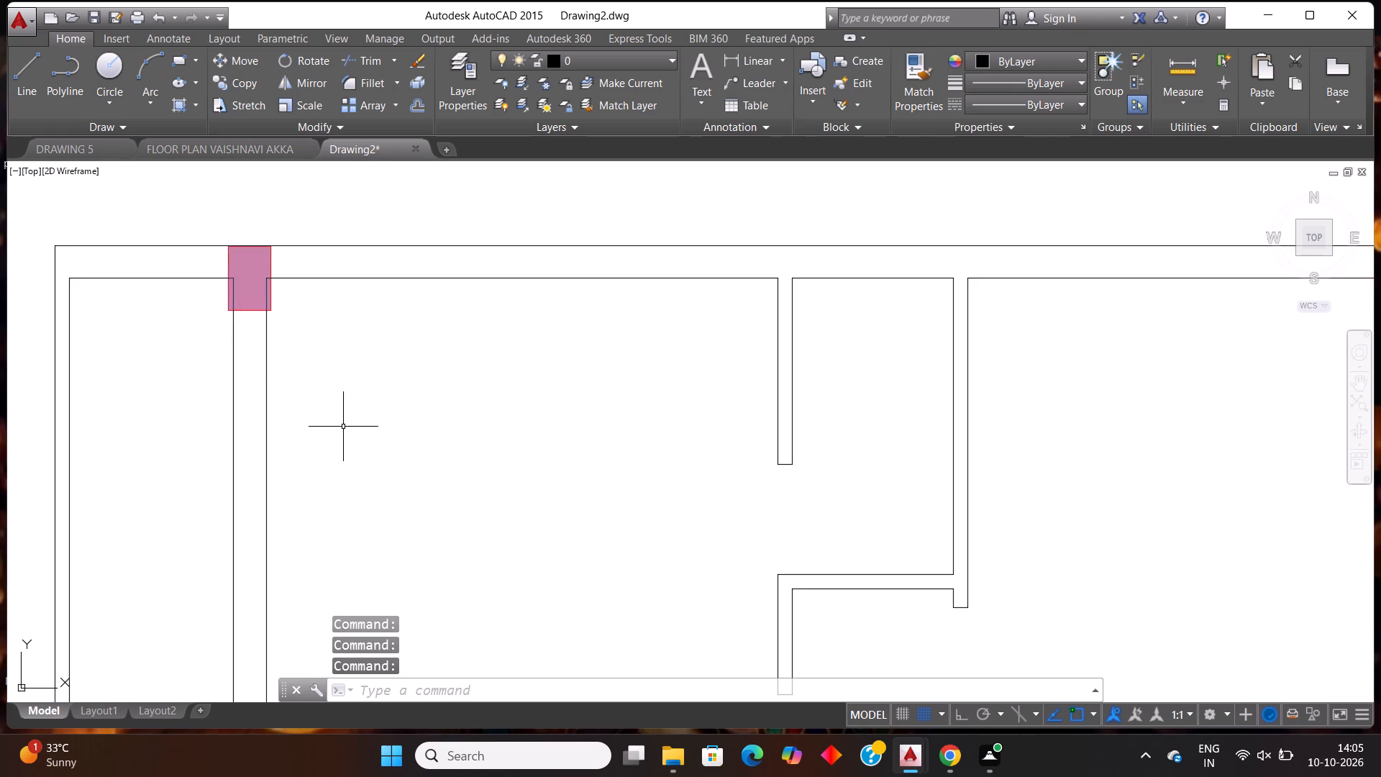
Copy the horizontal red column above the plan and paste it at the top end of the short inner wall.
{"action": "scroll", "coordinate": [306, 494], "scroll_direction": "down", "scroll_amount": 2}
{"action": "scroll", "coordinate": [306, 494], "scroll_direction": "up", "scroll_amount": 1}
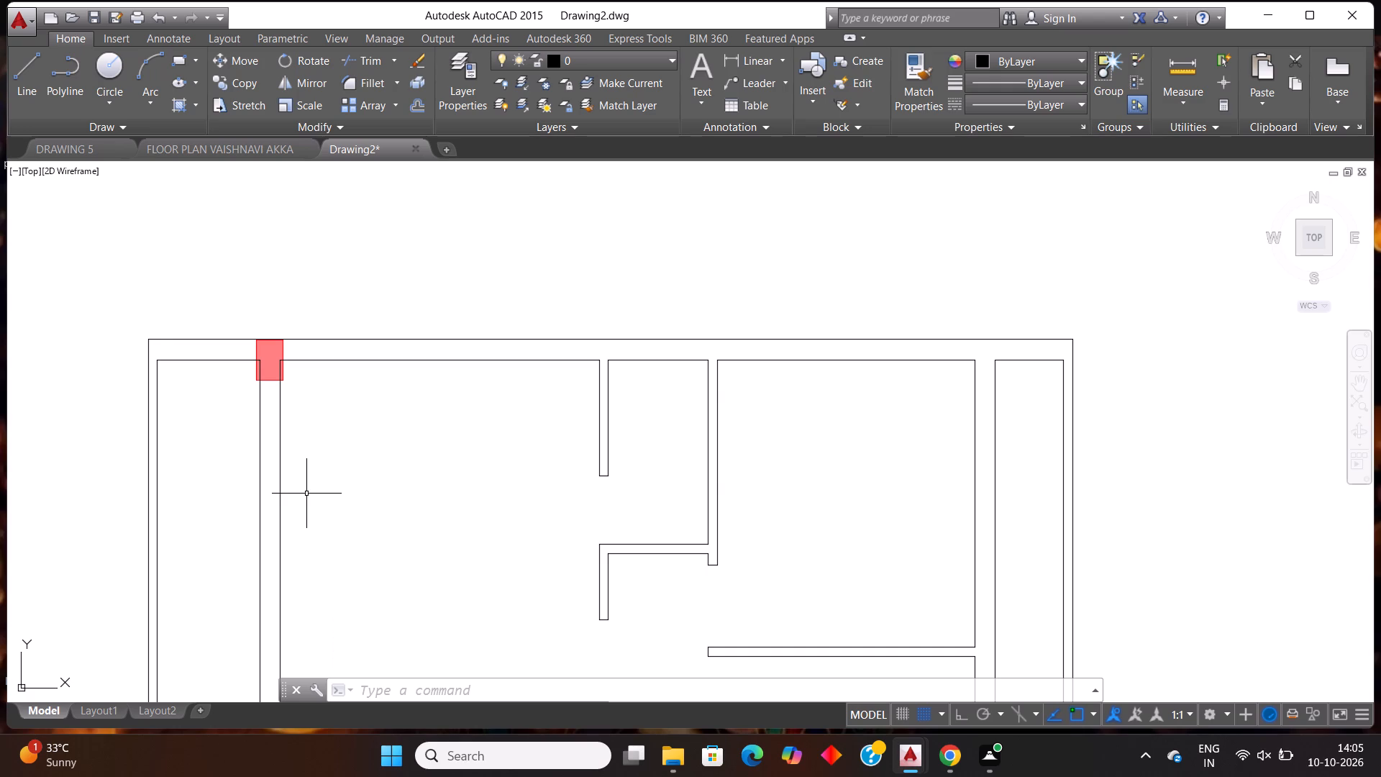
{"action": "scroll", "coordinate": [414, 94], "scroll_direction": "down", "scroll_amount": 2}
{"action": "scroll", "coordinate": [483, 372], "scroll_direction": "down", "scroll_amount": 4}
{"action": "scroll", "coordinate": [733, 365], "scroll_direction": "up", "scroll_amount": 2}
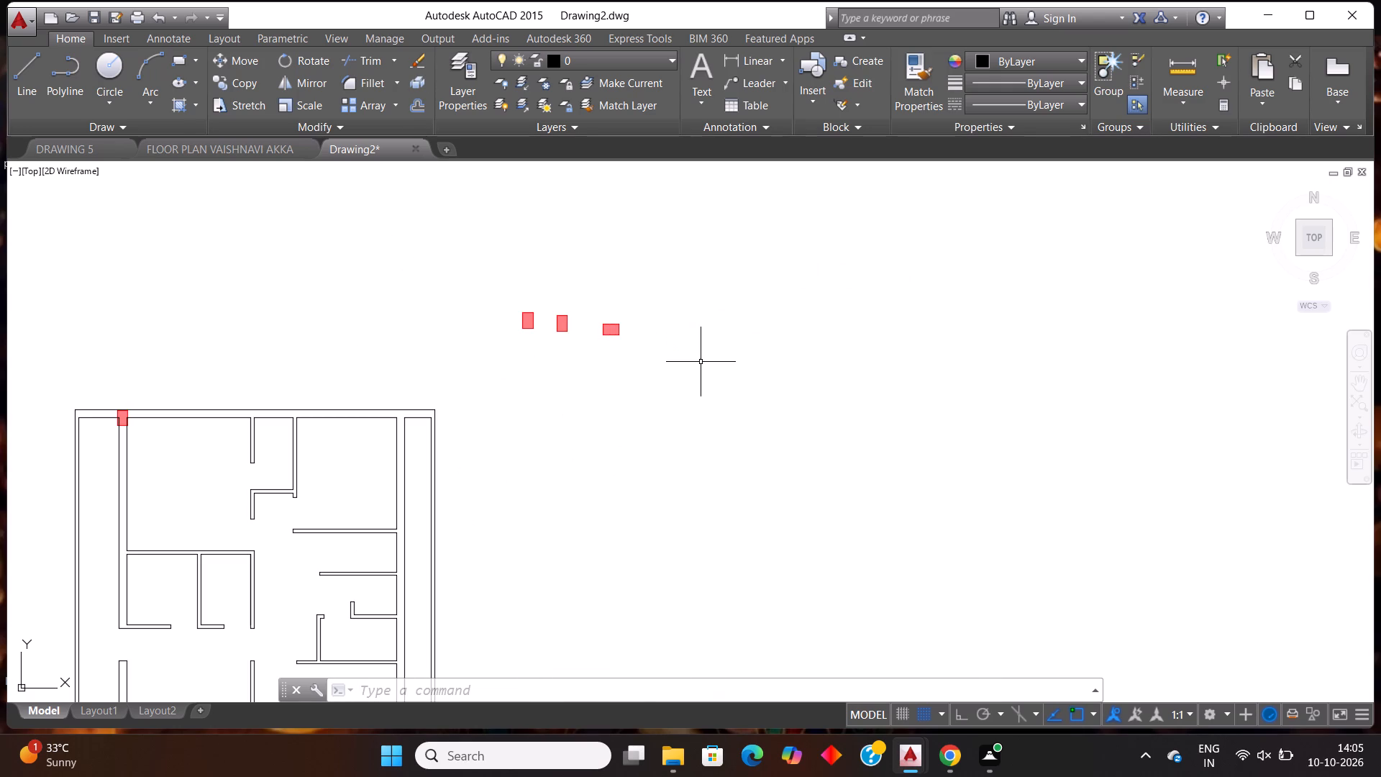
{"action": "left_click", "coordinate": [701, 362]}
{"action": "left_click", "coordinate": [596, 306]}
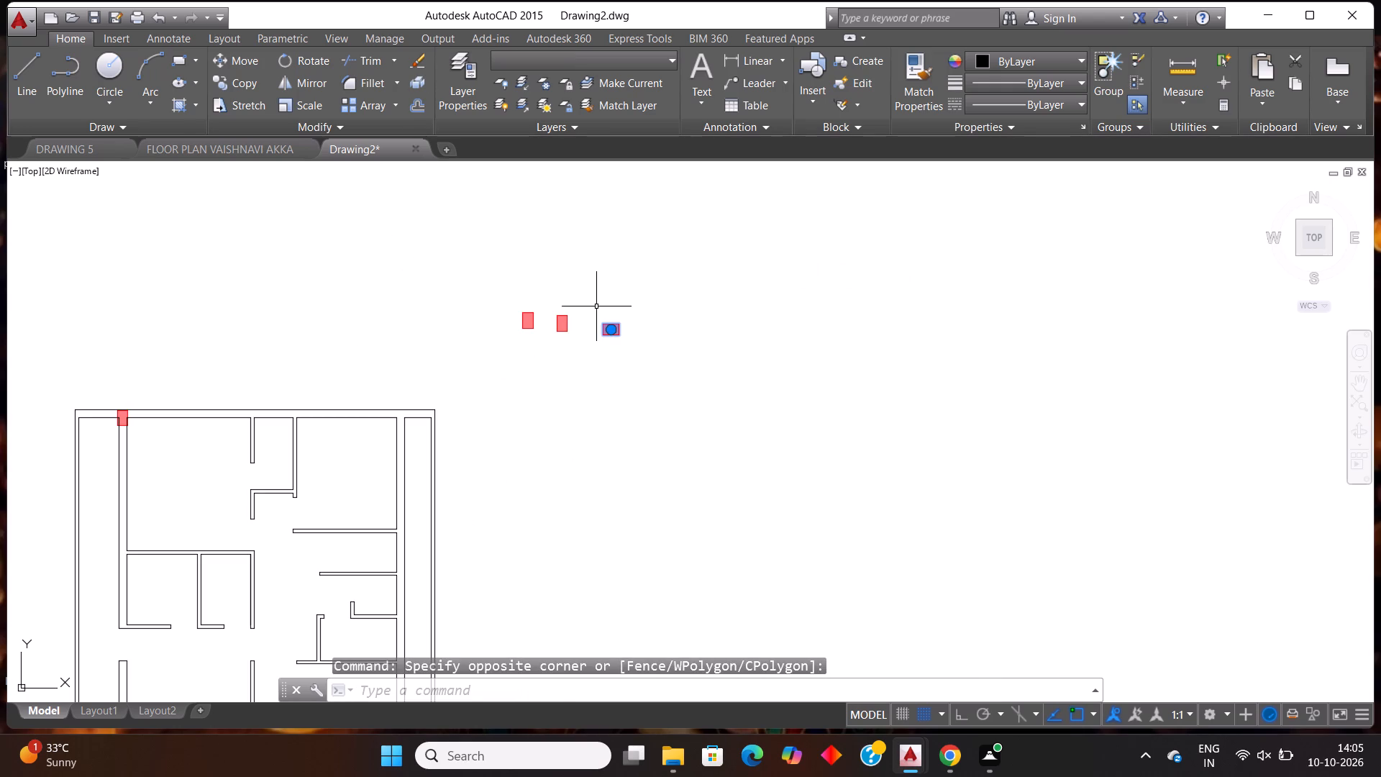
{"action": "key", "text": "ctrl+c"}
{"action": "key", "text": "ctrl+v"}
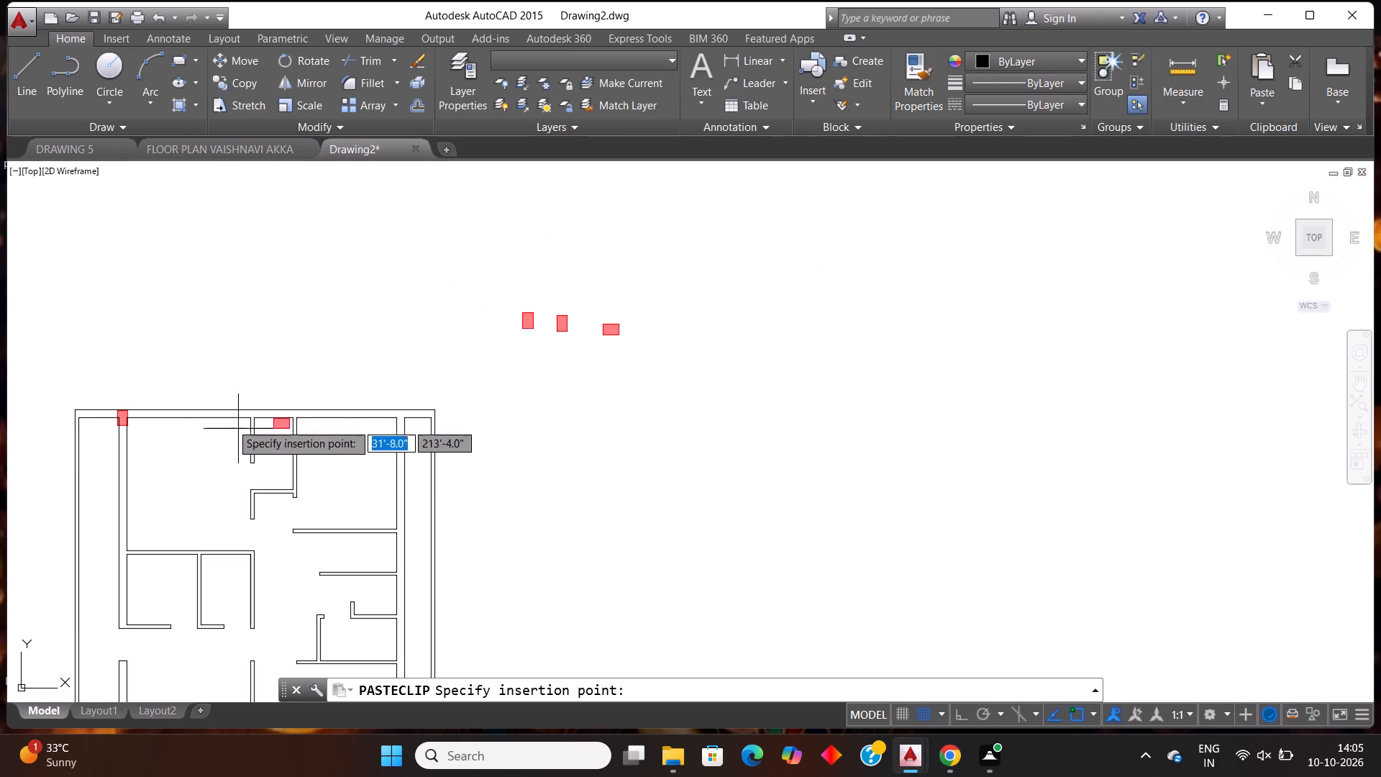
{"action": "scroll", "coordinate": [207, 432], "scroll_direction": "up", "scroll_amount": 2}
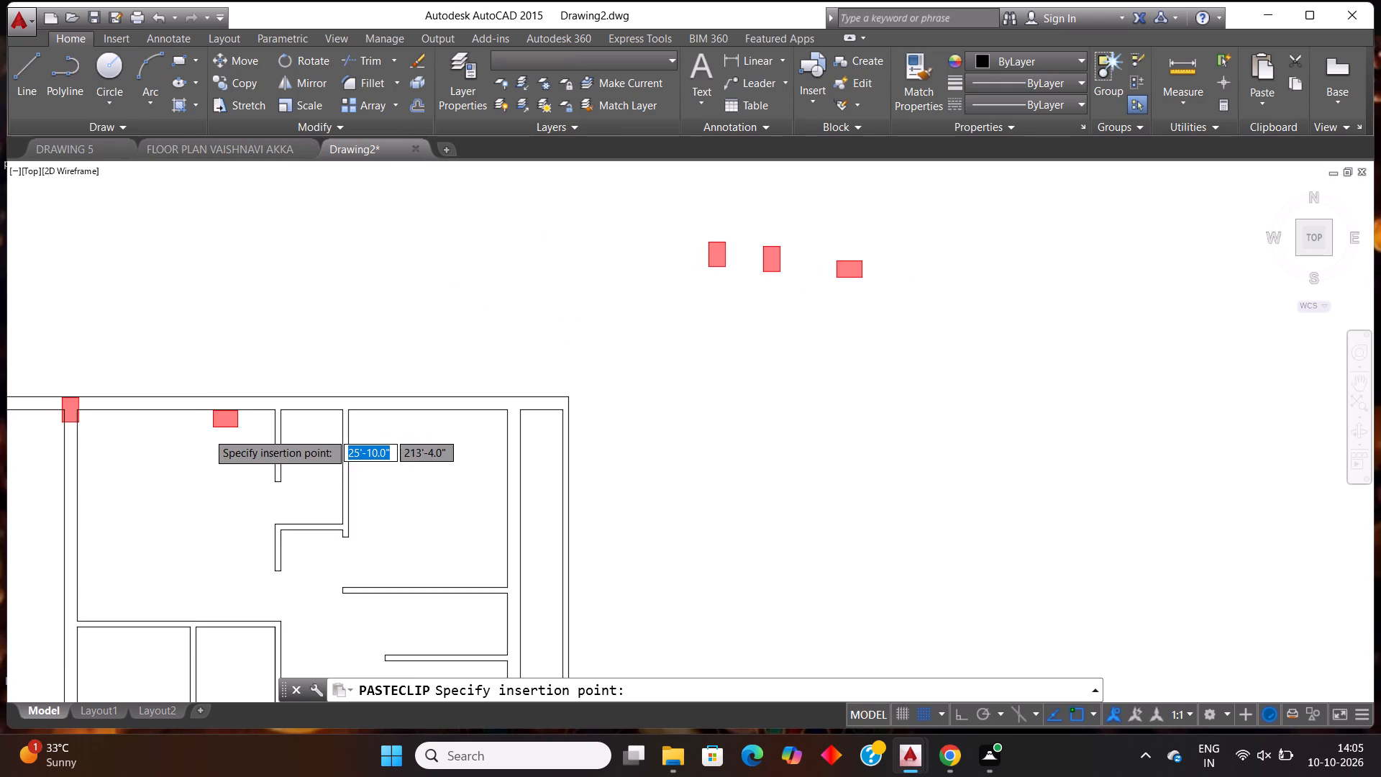
{"action": "scroll", "coordinate": [207, 432], "scroll_direction": "up", "scroll_amount": 1}
{"action": "left_click", "coordinate": [321, 378]}
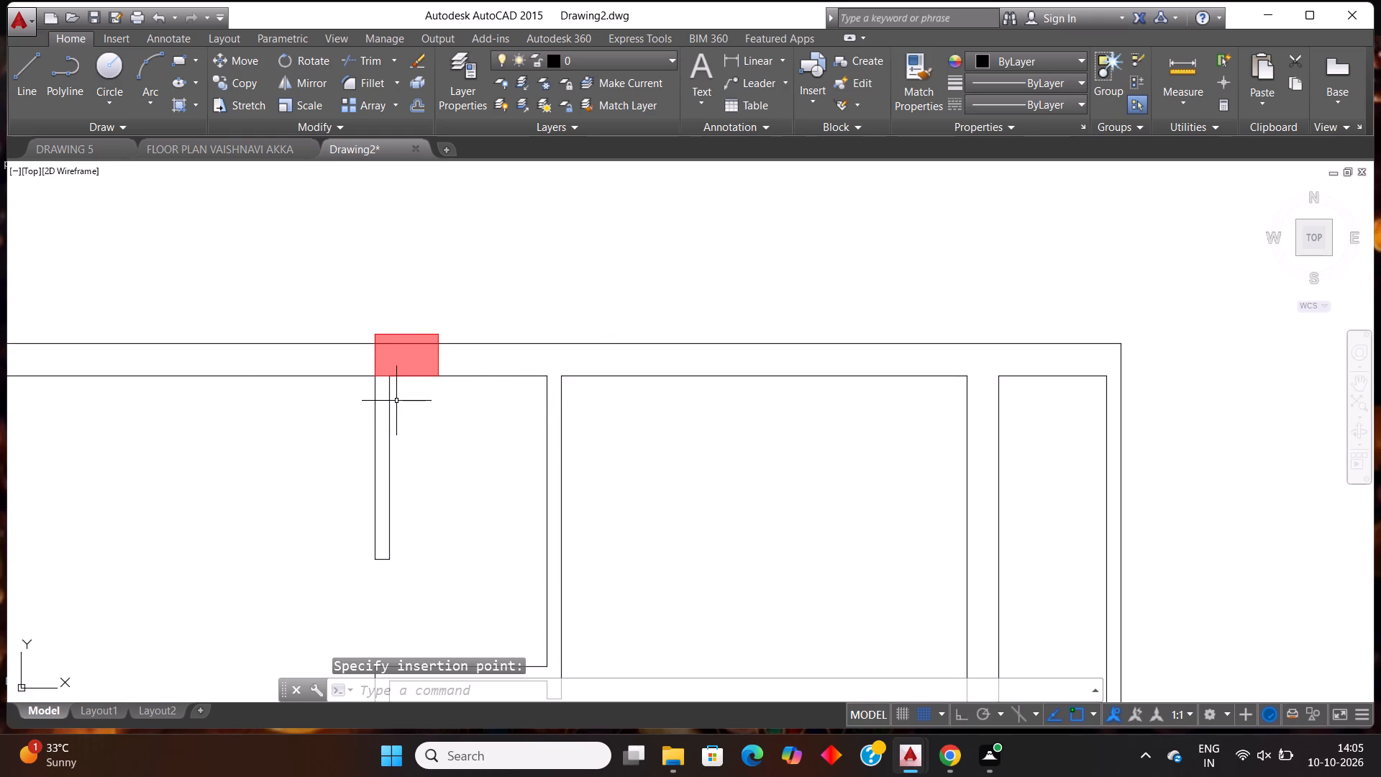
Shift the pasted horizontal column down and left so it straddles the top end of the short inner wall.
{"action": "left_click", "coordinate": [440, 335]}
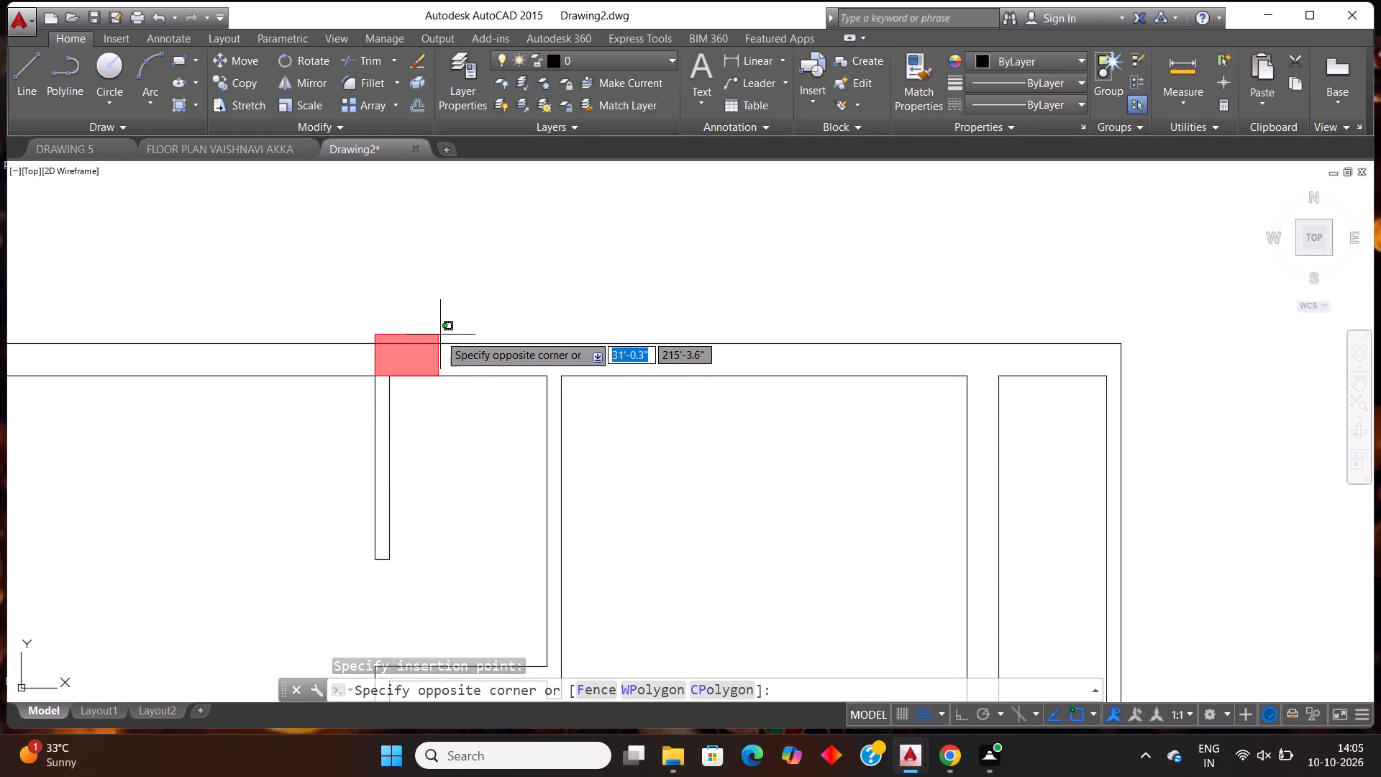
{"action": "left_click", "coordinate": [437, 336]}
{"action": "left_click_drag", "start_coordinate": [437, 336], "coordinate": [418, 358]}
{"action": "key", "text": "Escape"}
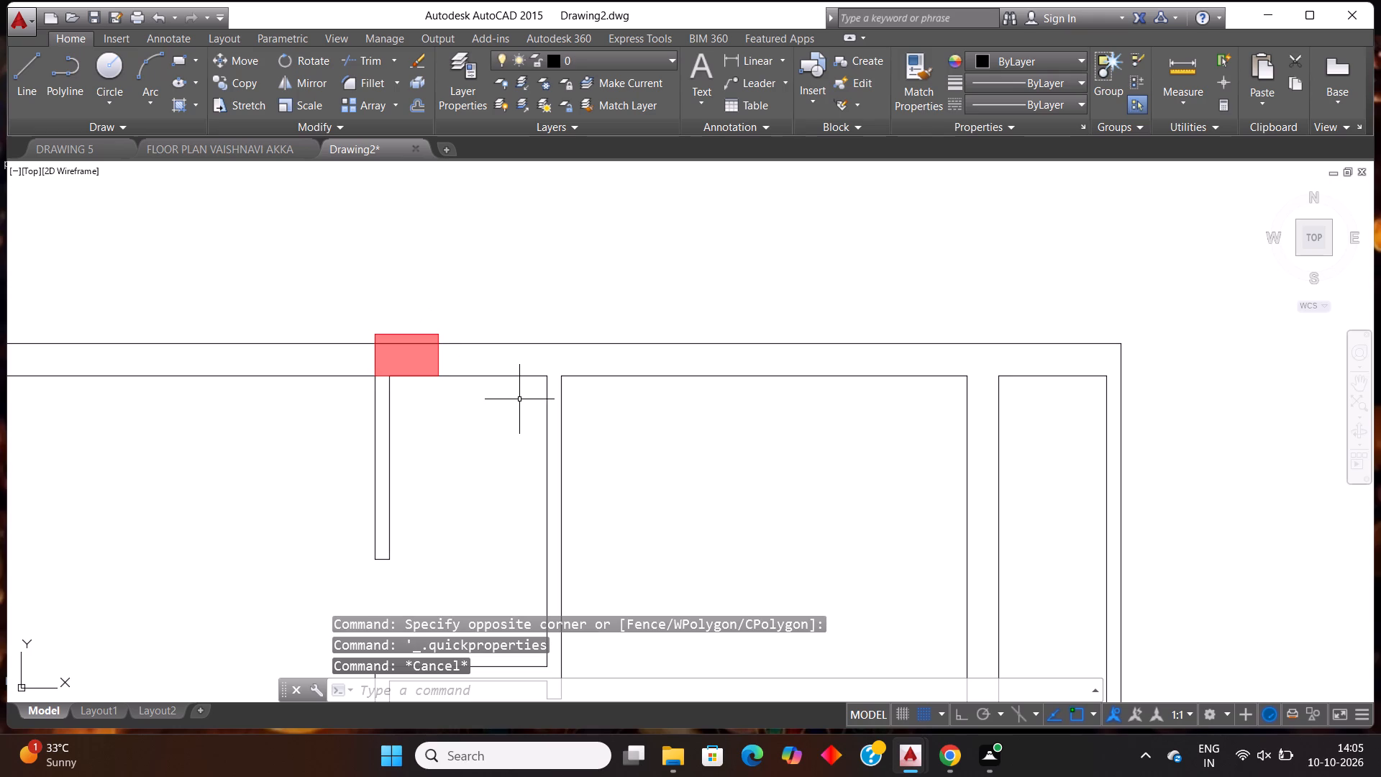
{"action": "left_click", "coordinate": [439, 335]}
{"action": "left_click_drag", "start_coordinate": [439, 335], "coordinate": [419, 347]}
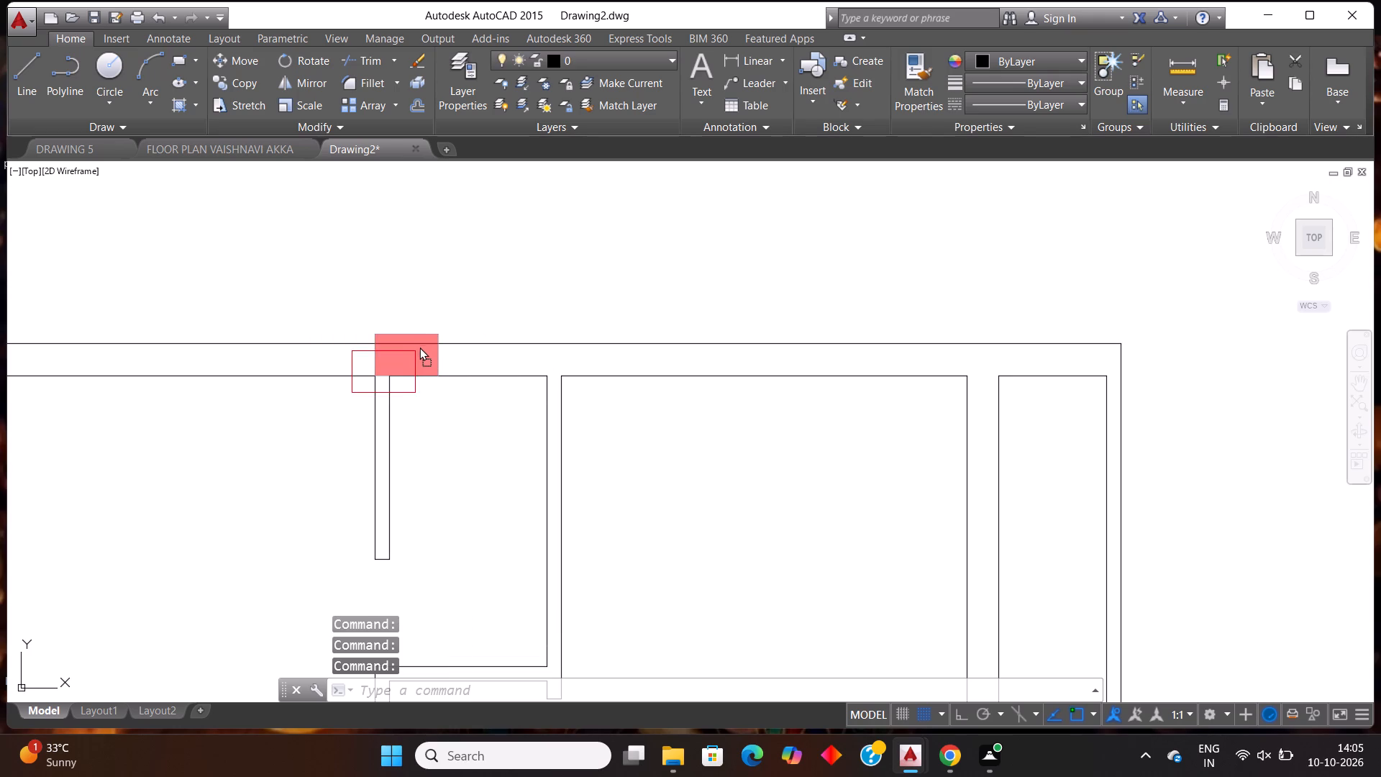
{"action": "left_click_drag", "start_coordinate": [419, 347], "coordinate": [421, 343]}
Align the horizontal column's top edge with the outer wall's top line and its right edge with the short inner wall's right face.
{"action": "scroll", "coordinate": [611, 320], "scroll_direction": "down", "scroll_amount": 2}
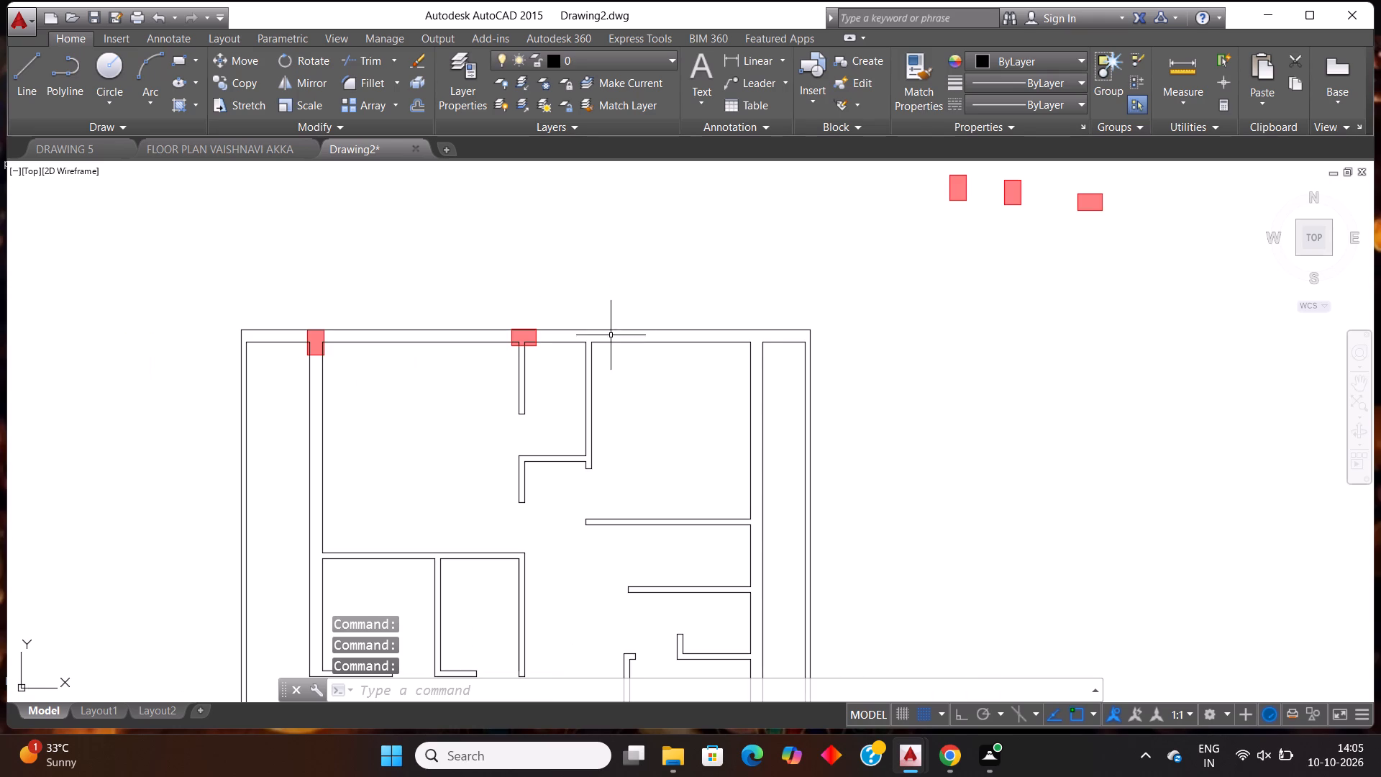
{"action": "scroll", "coordinate": [531, 352], "scroll_direction": "up", "scroll_amount": 2}
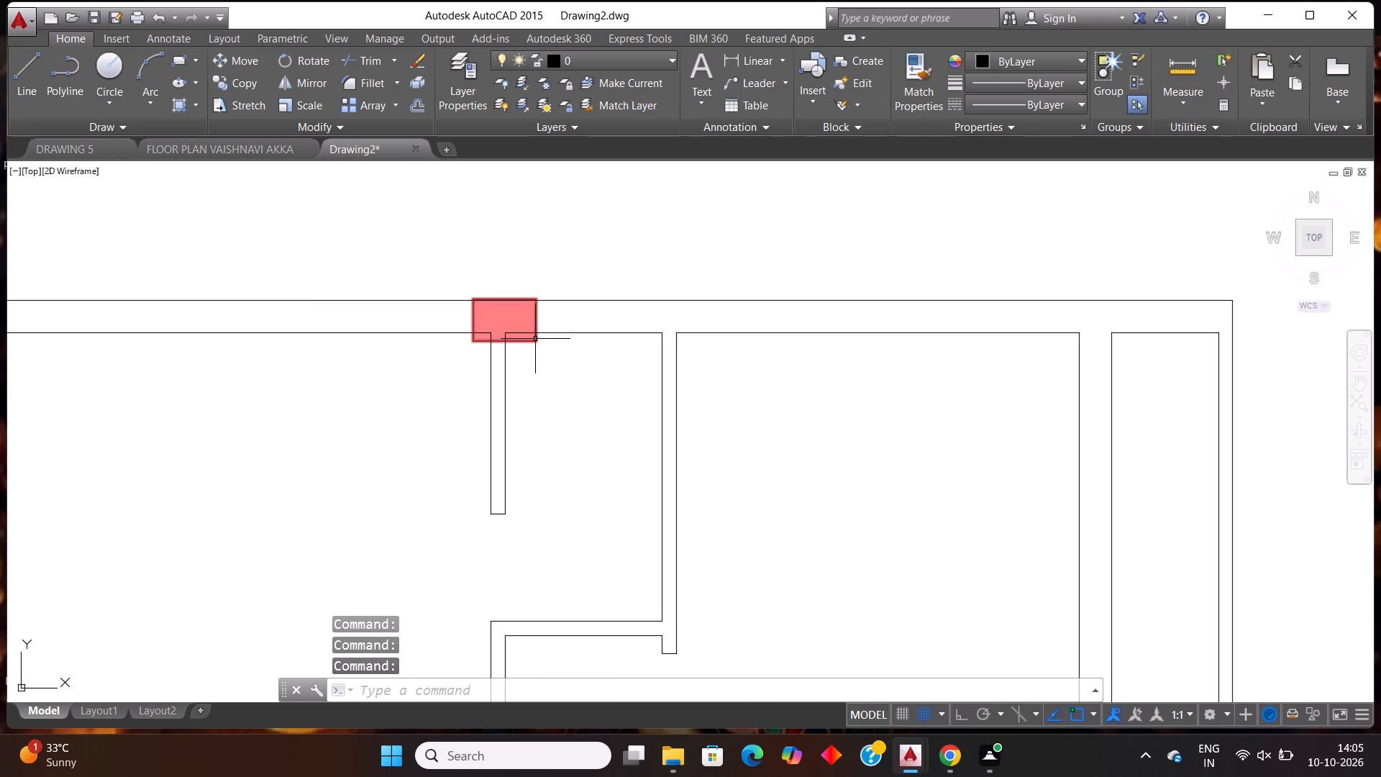
{"action": "scroll", "coordinate": [536, 333], "scroll_direction": "up", "scroll_amount": 3}
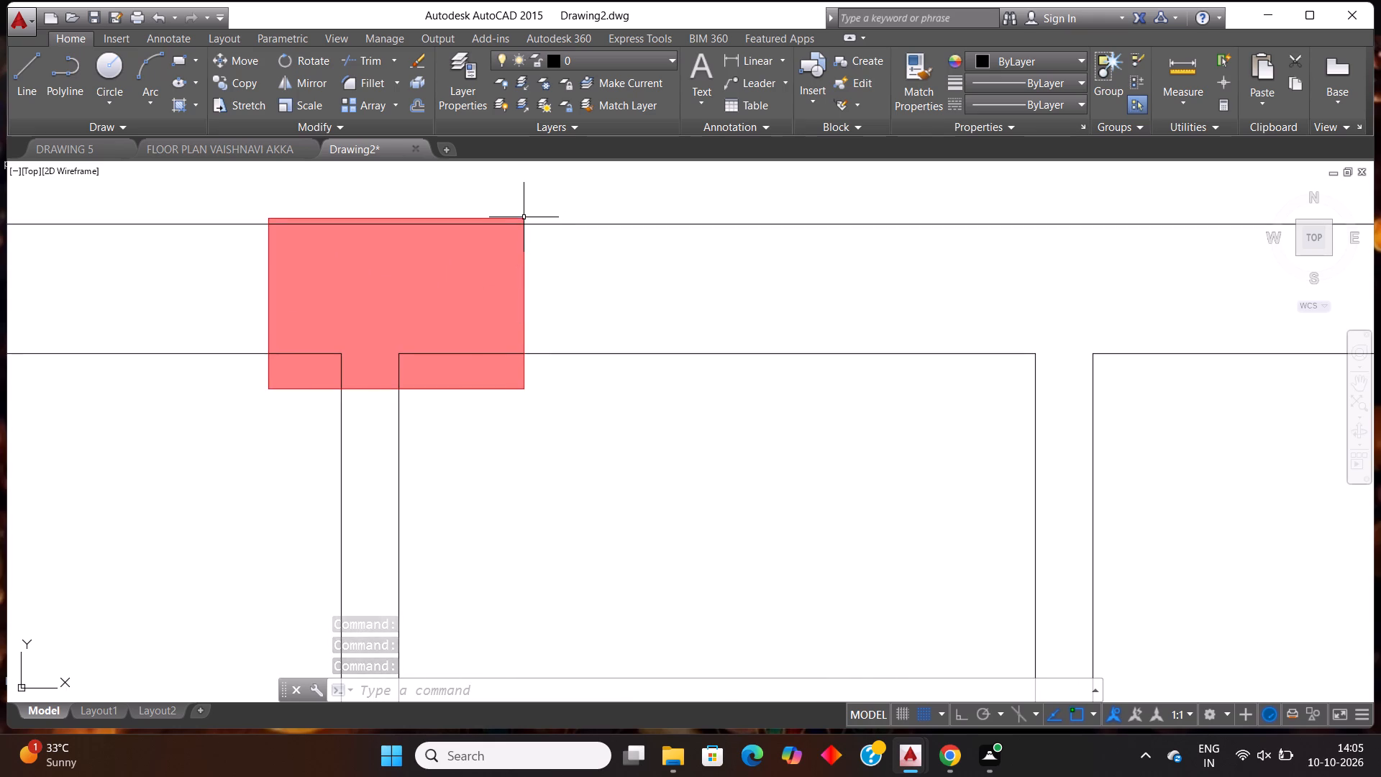
{"action": "left_click", "coordinate": [522, 218]}
{"action": "left_click_drag", "start_coordinate": [522, 218], "coordinate": [503, 230]}
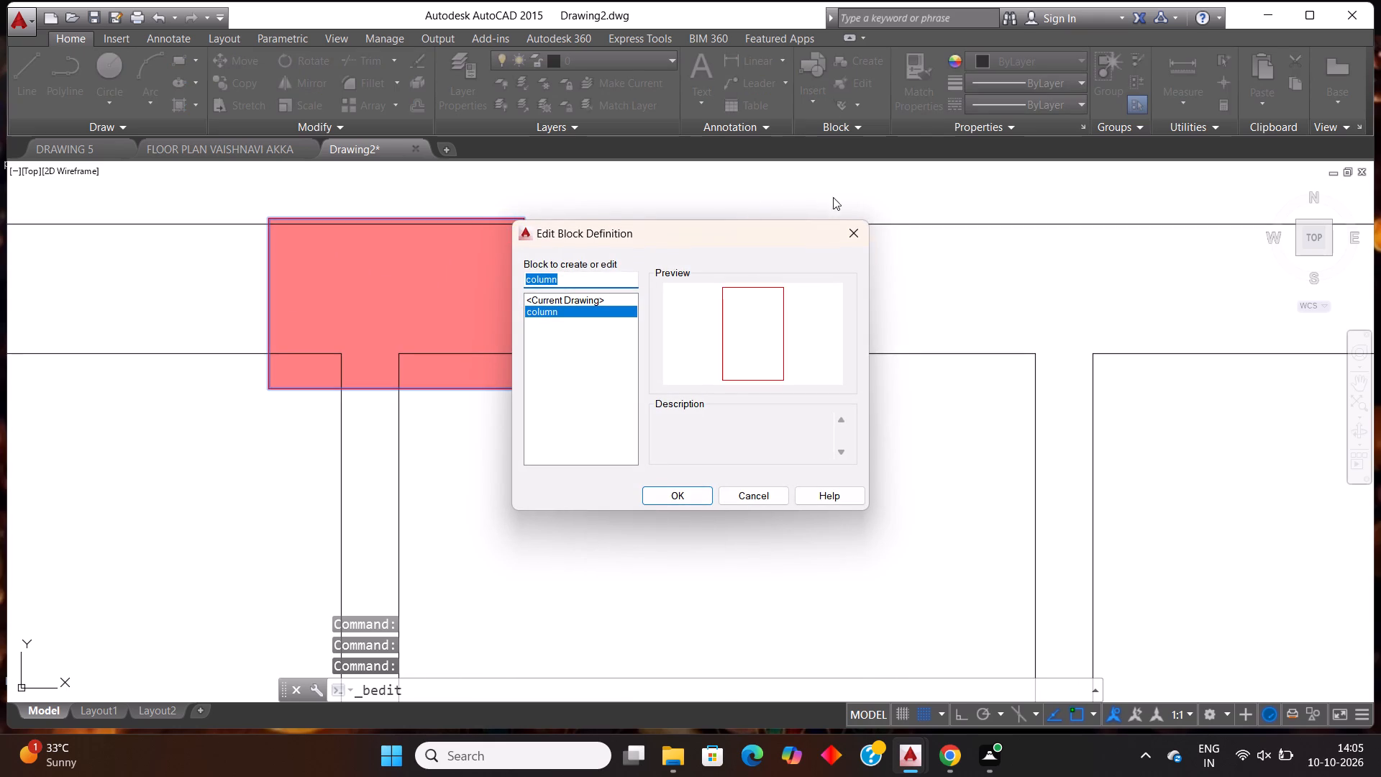
{"action": "left_click", "coordinate": [856, 233]}
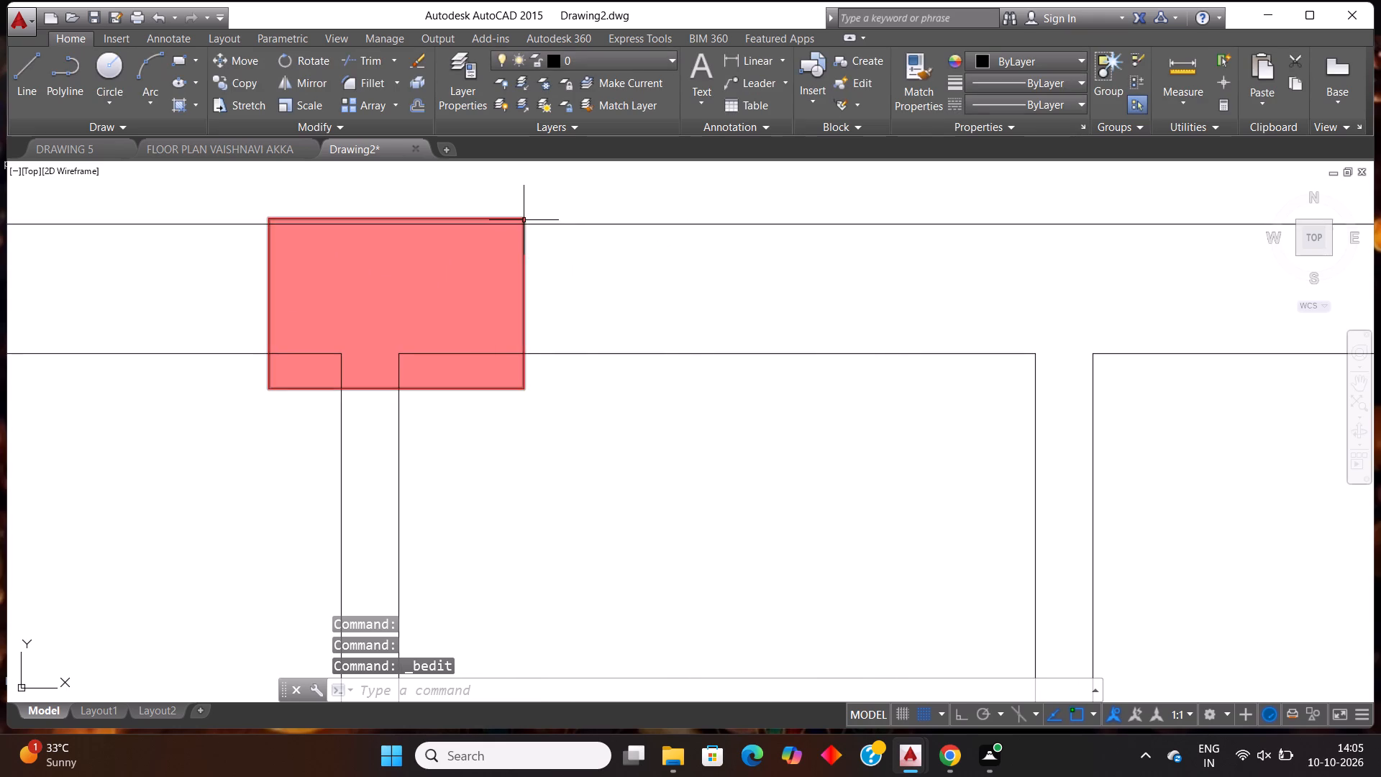
{"action": "left_click_drag", "start_coordinate": [524, 220], "coordinate": [501, 240]}
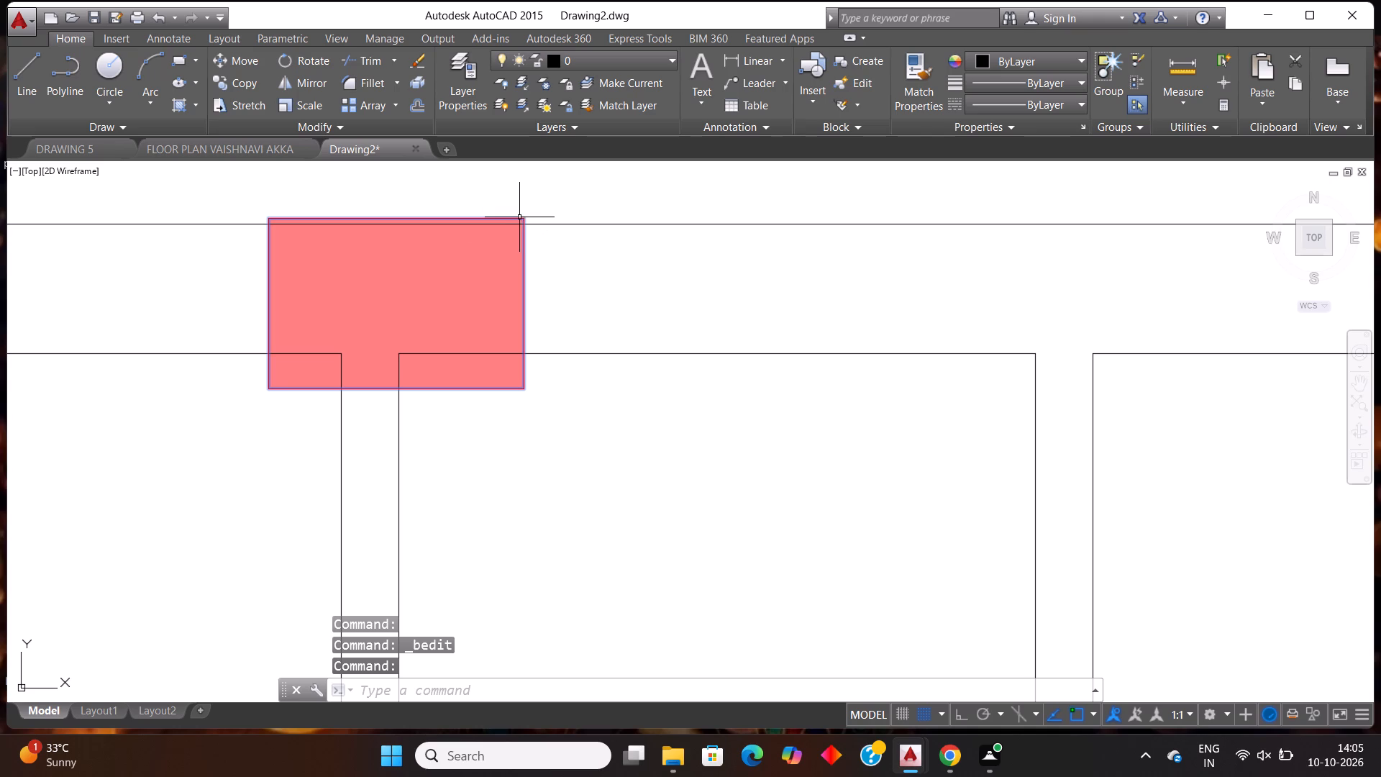
{"action": "left_click_drag", "start_coordinate": [519, 217], "coordinate": [497, 223]}
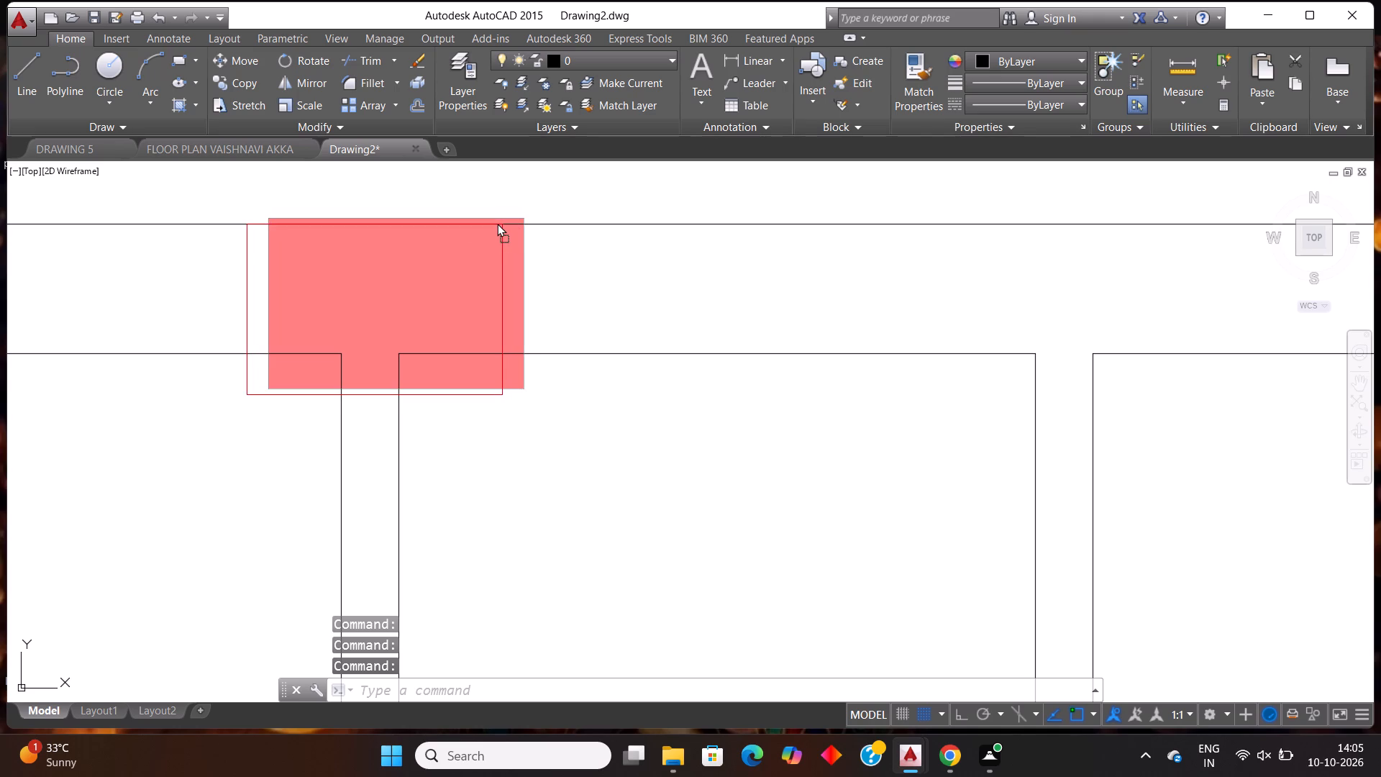
{"action": "left_click_drag", "start_coordinate": [497, 223], "coordinate": [487, 222]}
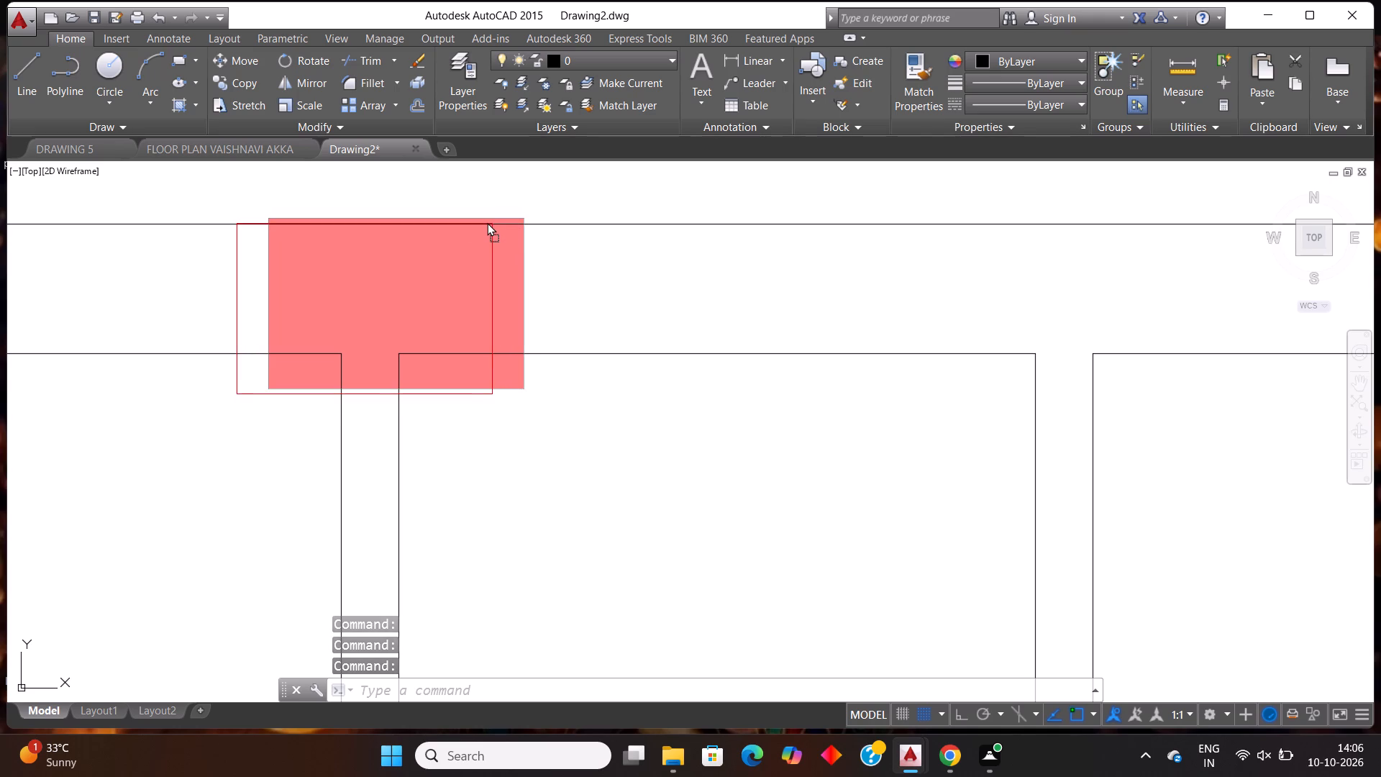
{"action": "left_click_drag", "start_coordinate": [487, 222], "coordinate": [406, 230]}
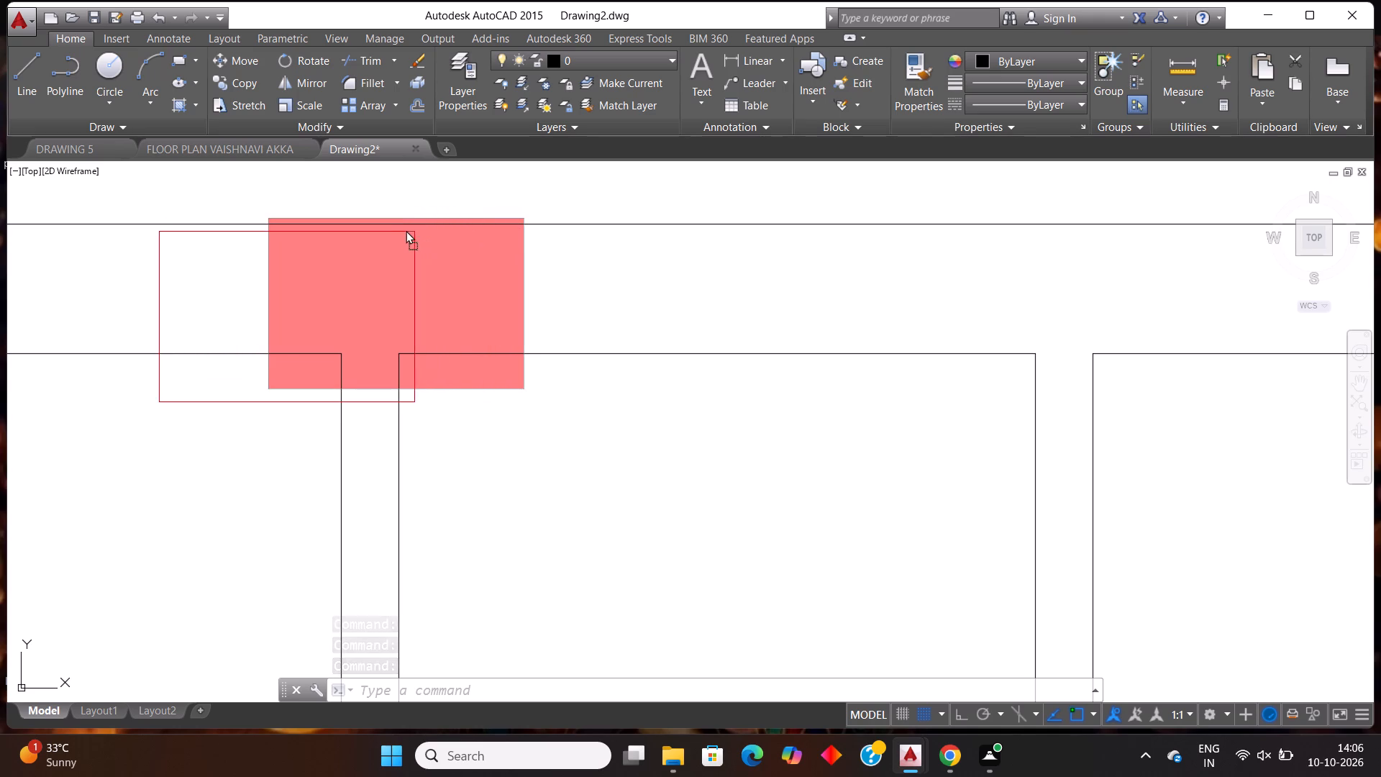
{"action": "left_click_drag", "start_coordinate": [406, 230], "coordinate": [395, 221]}
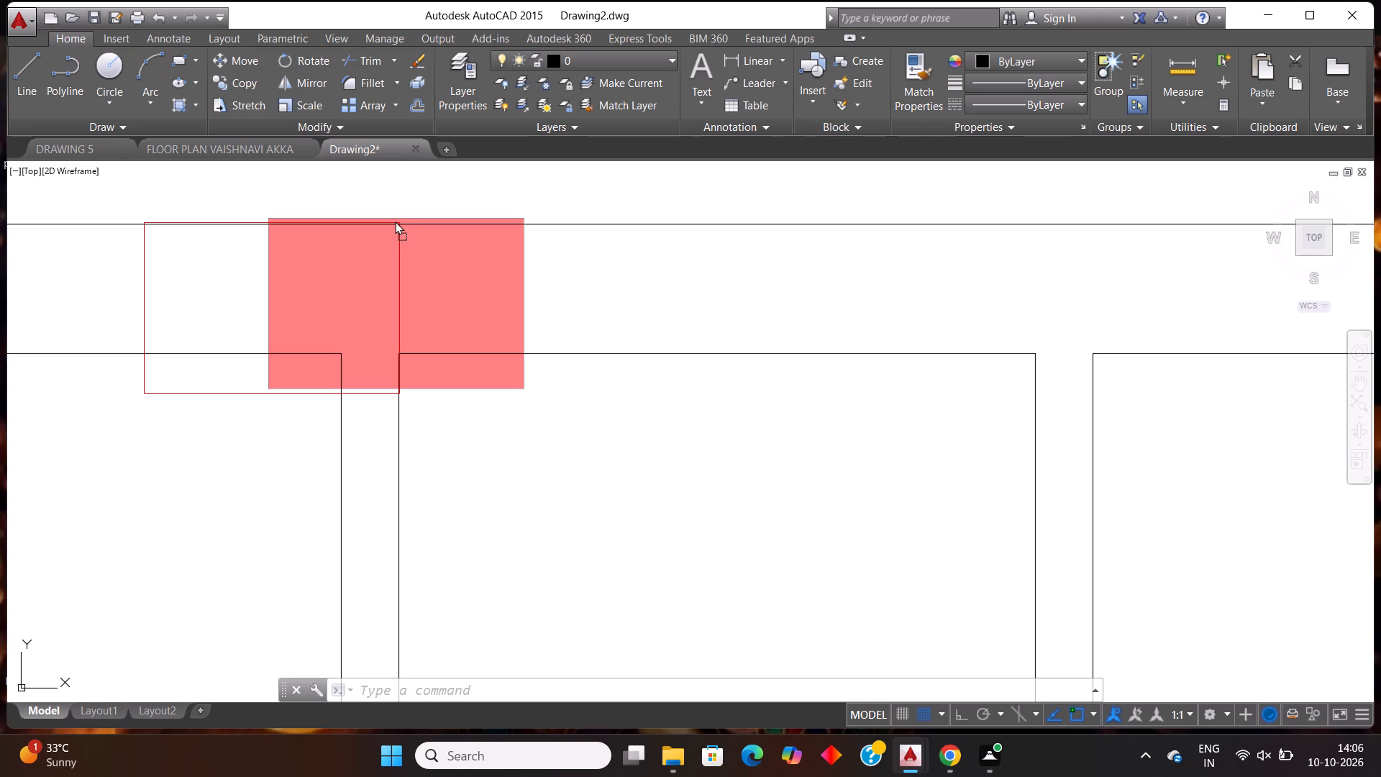
{"action": "left_click_drag", "start_coordinate": [395, 221], "coordinate": [392, 223]}
Examine the whole floor plan and the columns placed along its top wall.
{"action": "scroll", "coordinate": [514, 260], "scroll_direction": "down", "scroll_amount": 1}
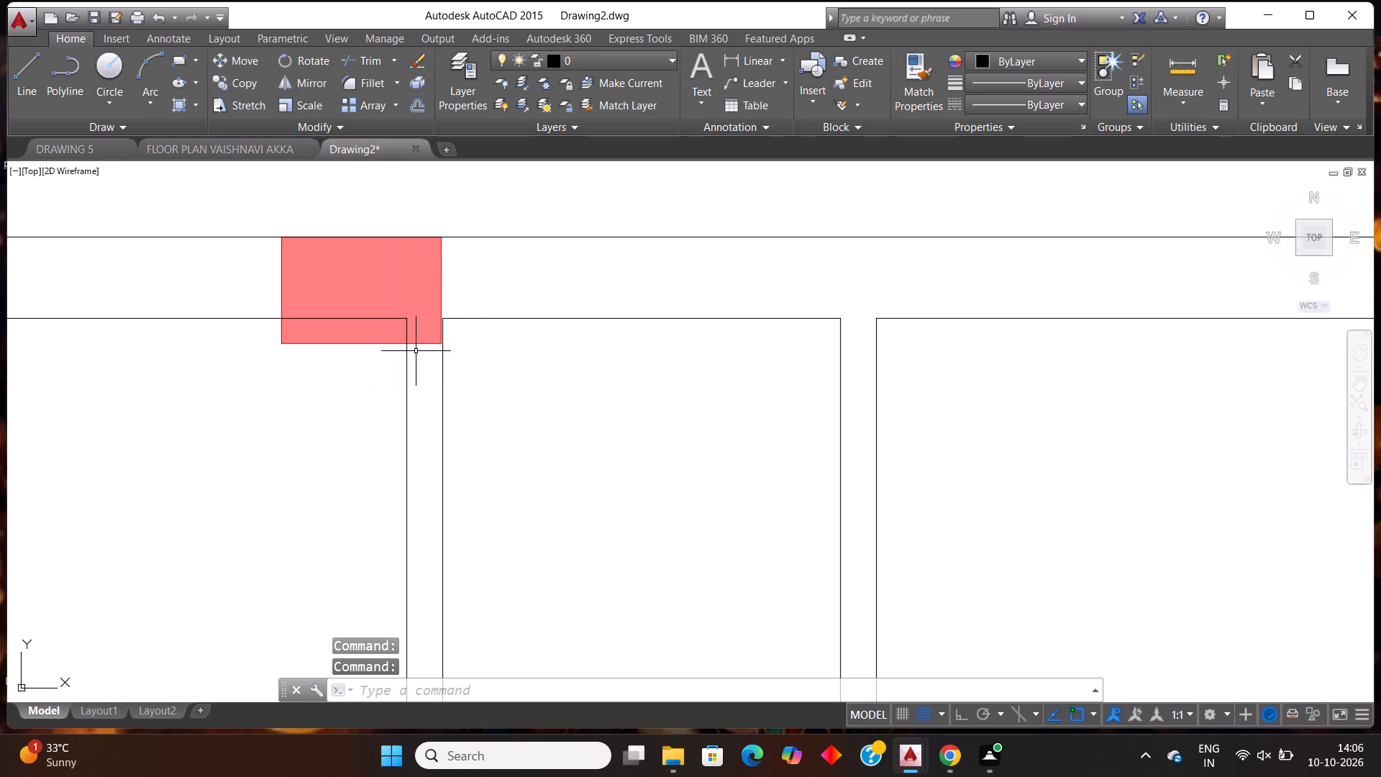
{"action": "scroll", "coordinate": [415, 351], "scroll_direction": "down", "scroll_amount": 5}
{"action": "scroll", "coordinate": [270, 436], "scroll_direction": "up", "scroll_amount": 1}
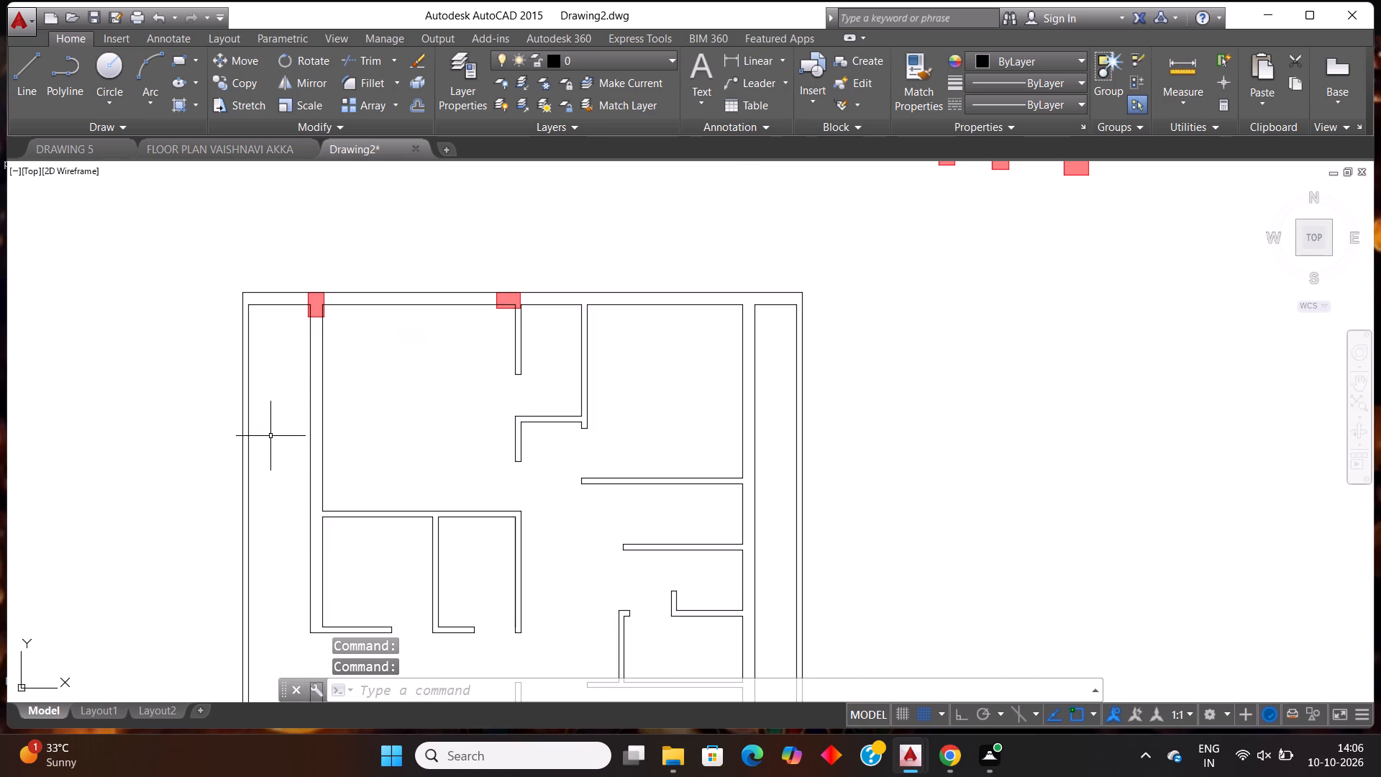
{"action": "scroll", "coordinate": [271, 442], "scroll_direction": "down", "scroll_amount": 1}
{"action": "scroll", "coordinate": [272, 449], "scroll_direction": "up", "scroll_amount": 2}
{"action": "scroll", "coordinate": [272, 449], "scroll_direction": "down", "scroll_amount": 1}
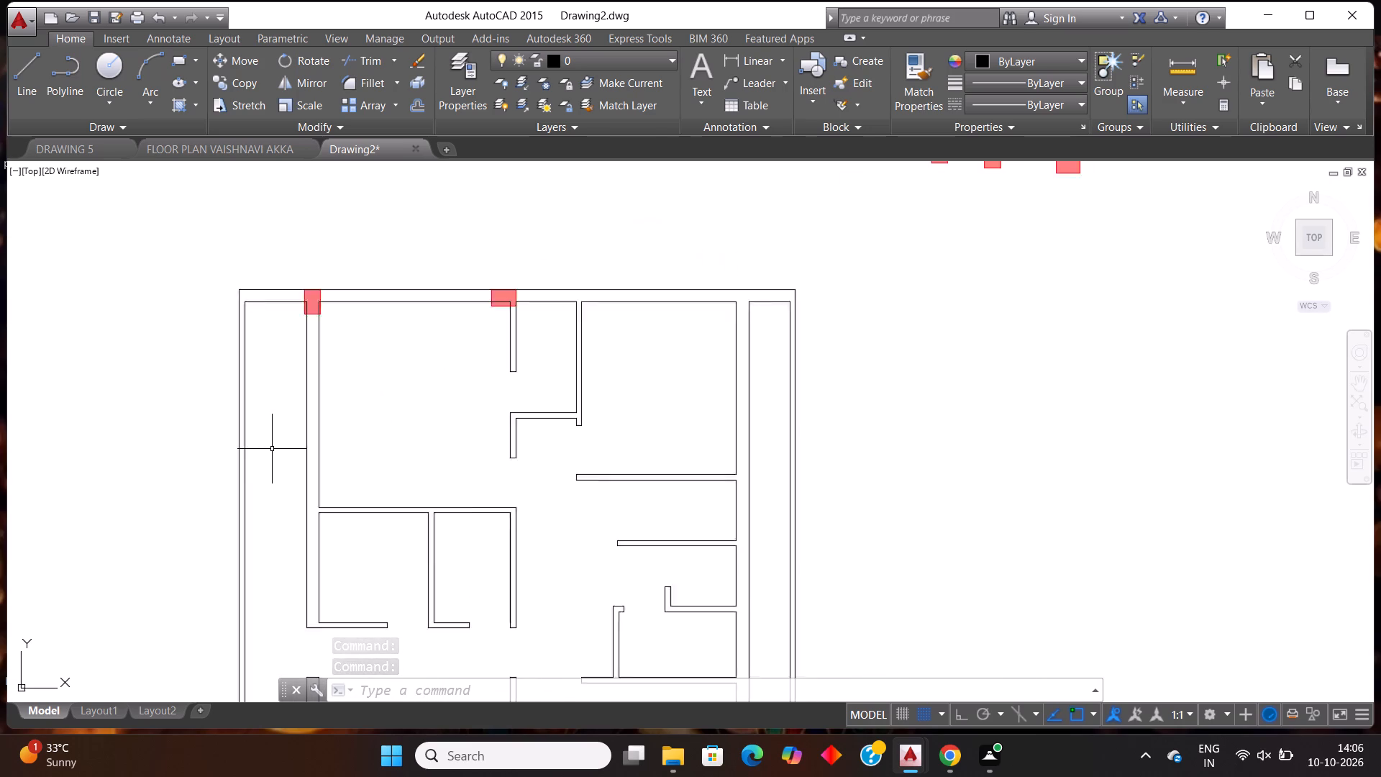
{"action": "scroll", "coordinate": [272, 449], "scroll_direction": "down", "scroll_amount": 1}
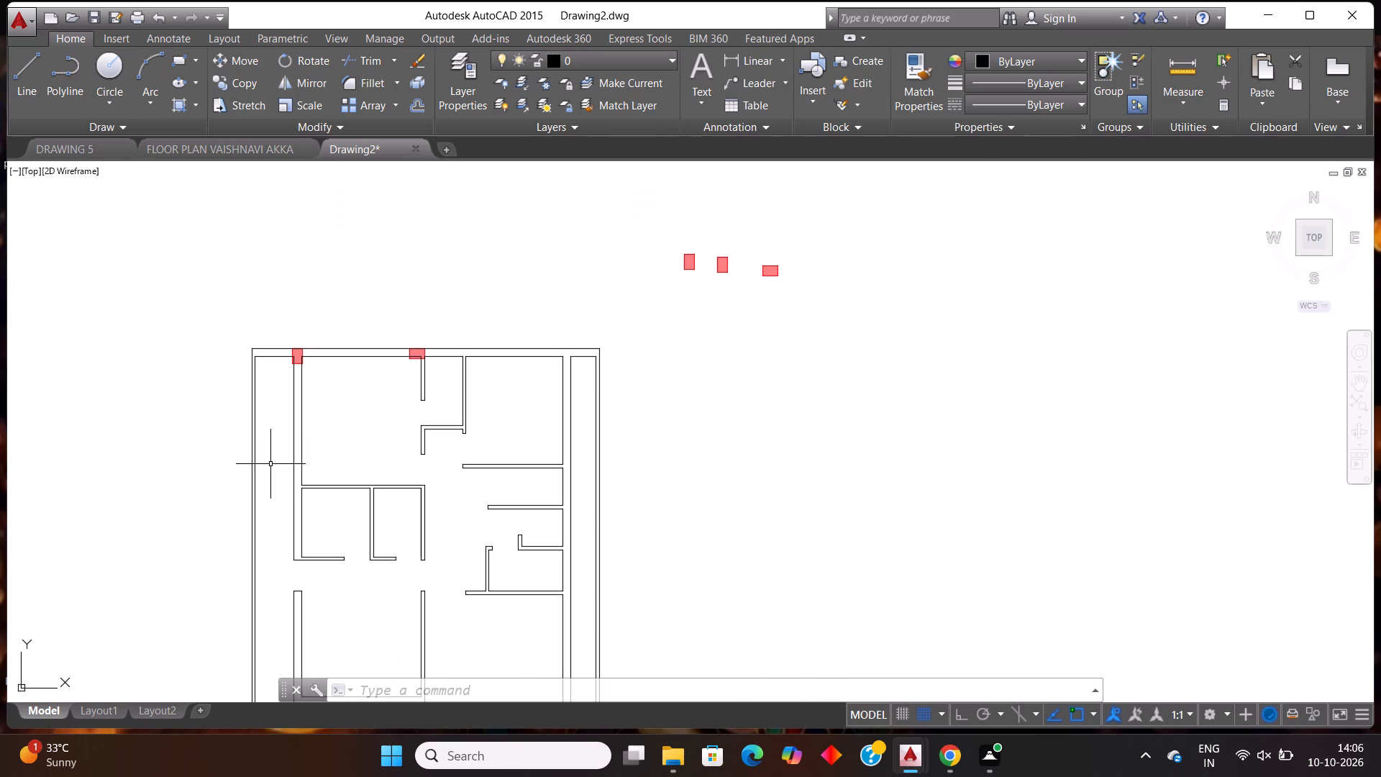
{"action": "scroll", "coordinate": [371, 423], "scroll_direction": "down", "scroll_amount": 1}
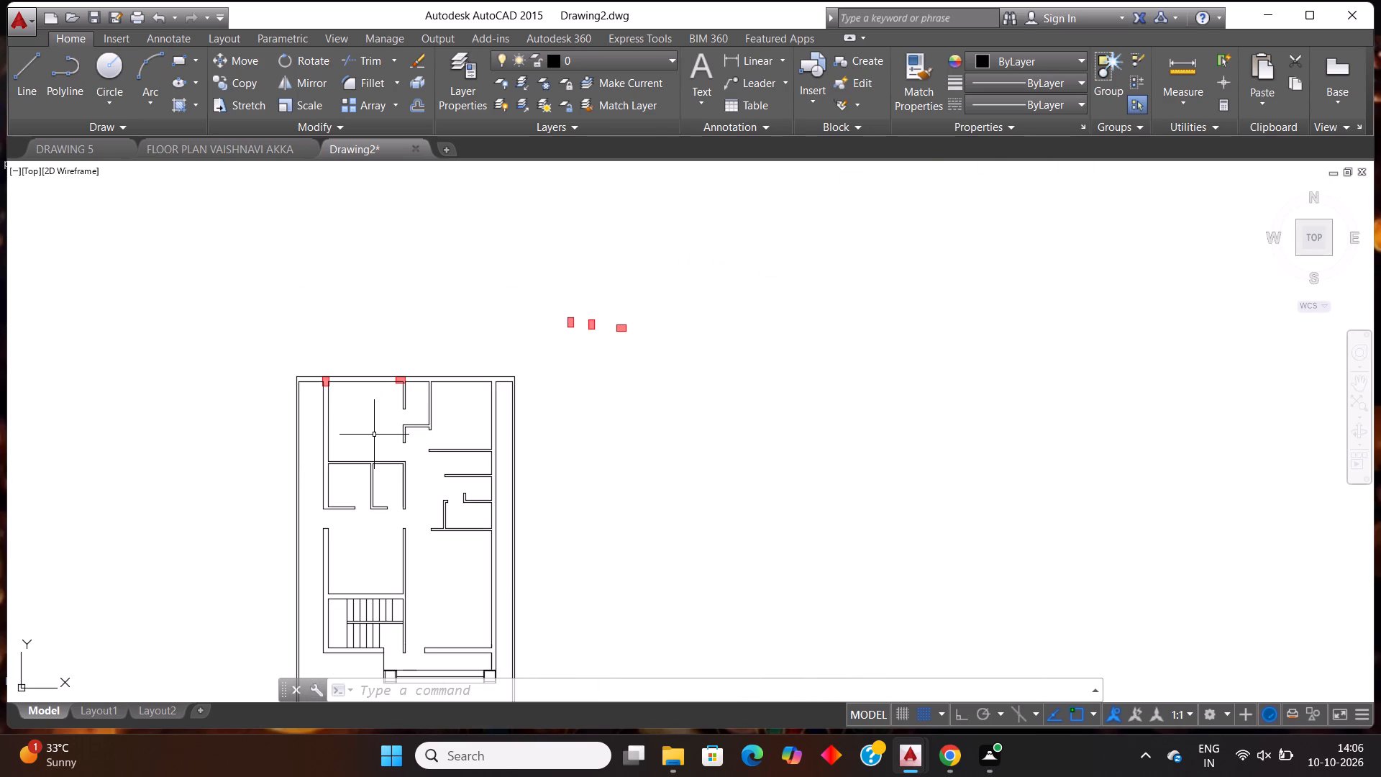
{"action": "scroll", "coordinate": [325, 438], "scroll_direction": "down", "scroll_amount": 1}
{"action": "scroll", "coordinate": [325, 438], "scroll_direction": "up", "scroll_amount": 4}
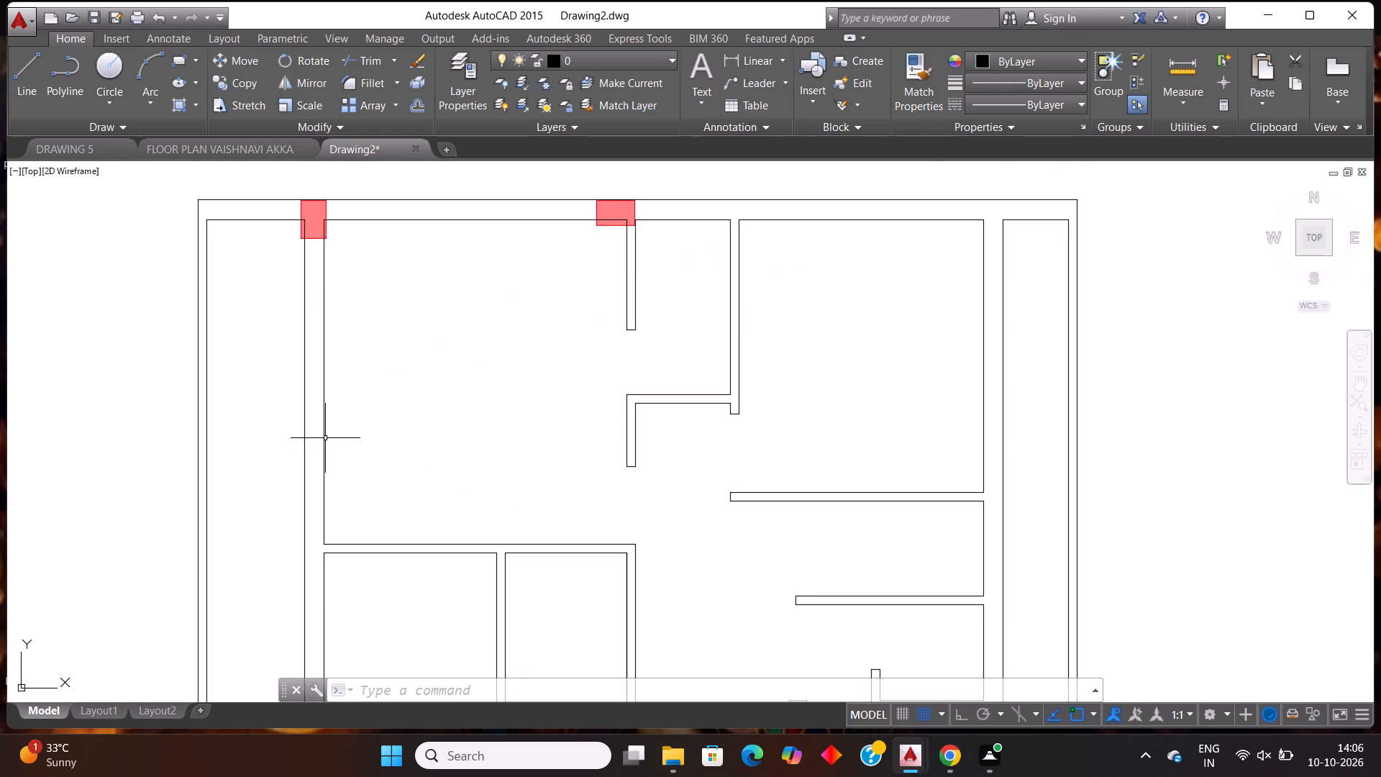
{"action": "scroll", "coordinate": [325, 438], "scroll_direction": "down", "scroll_amount": 2}
{"action": "scroll", "coordinate": [325, 438], "scroll_direction": "up", "scroll_amount": 3}
{"action": "scroll", "coordinate": [324, 438], "scroll_direction": "down", "scroll_amount": 2}
{"action": "scroll", "coordinate": [304, 299], "scroll_direction": "up", "scroll_amount": 1}
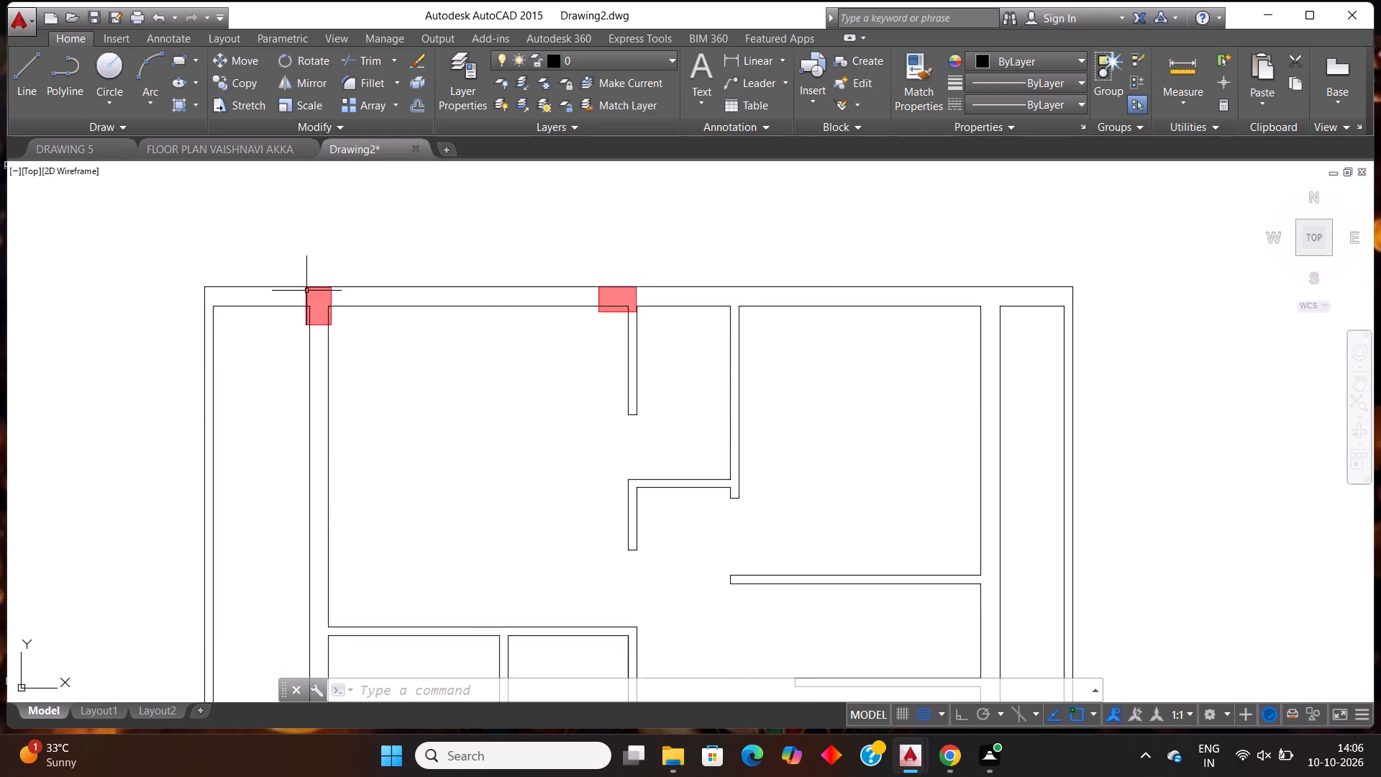
{"action": "scroll", "coordinate": [306, 288], "scroll_direction": "up", "scroll_amount": 1}
{"action": "scroll", "coordinate": [308, 283], "scroll_direction": "down", "scroll_amount": 2}
{"action": "scroll", "coordinate": [299, 327], "scroll_direction": "up", "scroll_amount": 1}
{"action": "scroll", "coordinate": [302, 320], "scroll_direction": "down", "scroll_amount": 3}
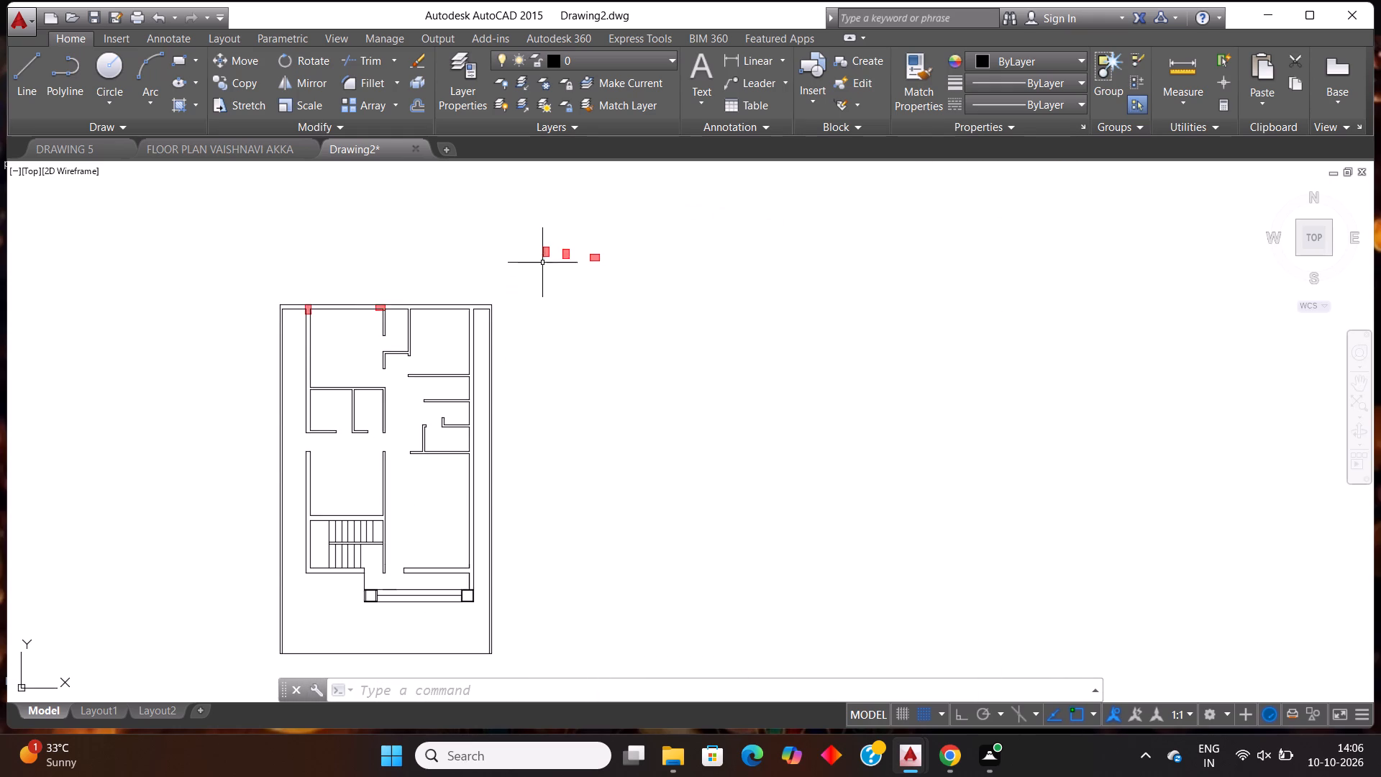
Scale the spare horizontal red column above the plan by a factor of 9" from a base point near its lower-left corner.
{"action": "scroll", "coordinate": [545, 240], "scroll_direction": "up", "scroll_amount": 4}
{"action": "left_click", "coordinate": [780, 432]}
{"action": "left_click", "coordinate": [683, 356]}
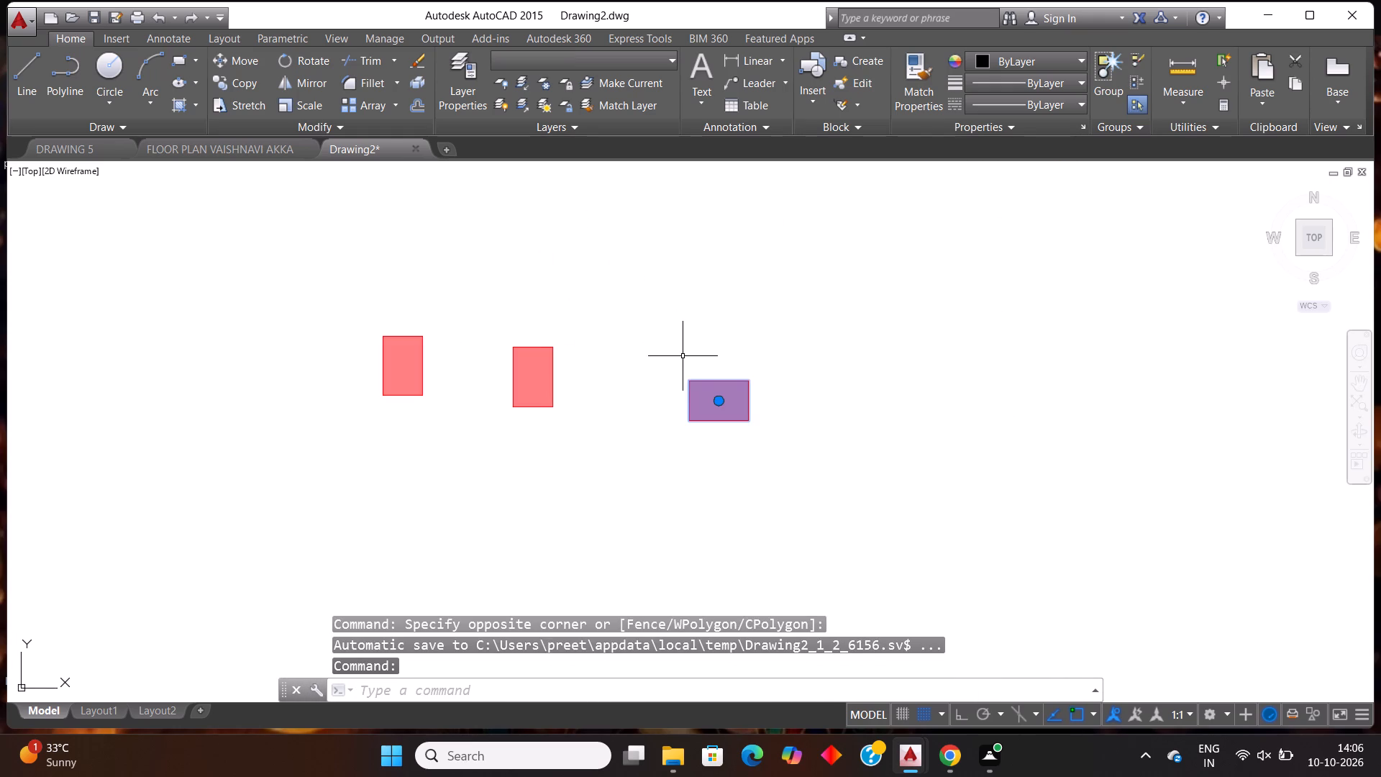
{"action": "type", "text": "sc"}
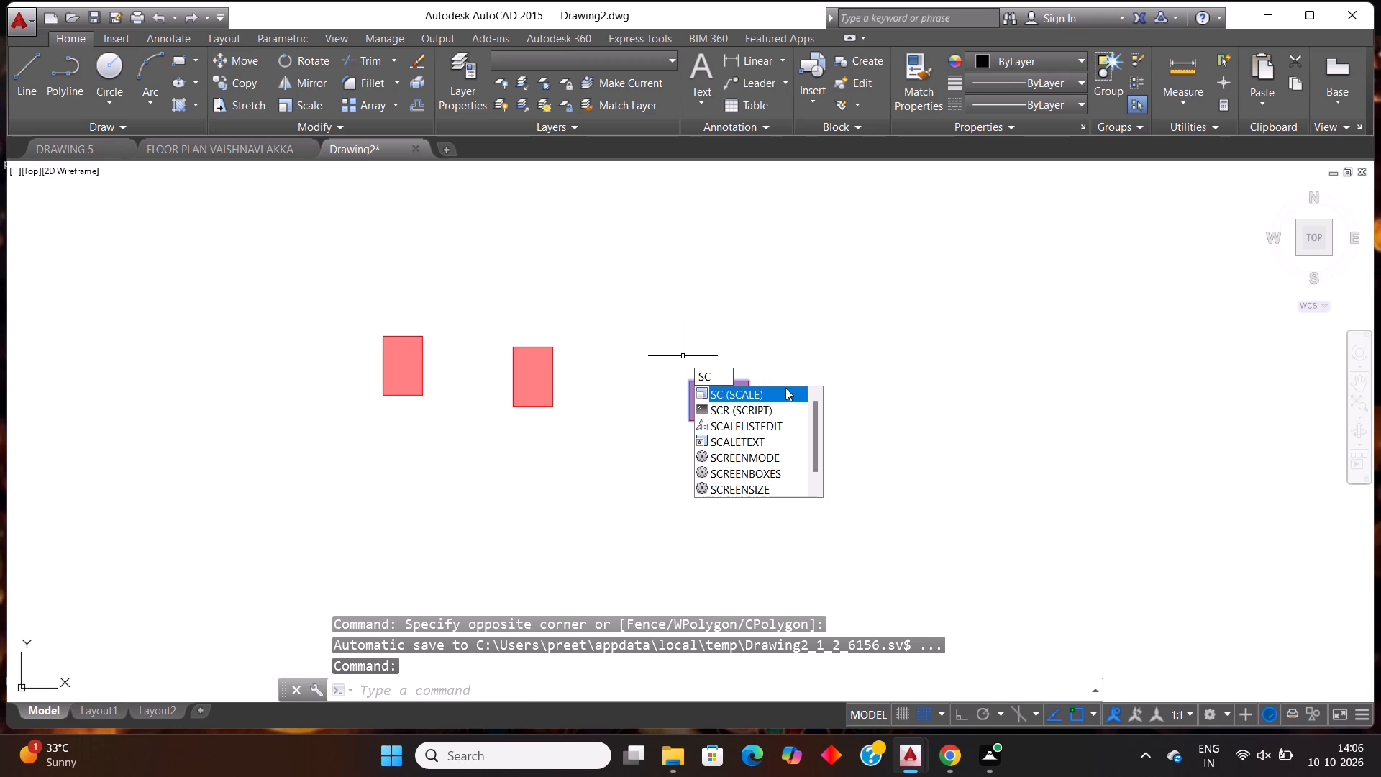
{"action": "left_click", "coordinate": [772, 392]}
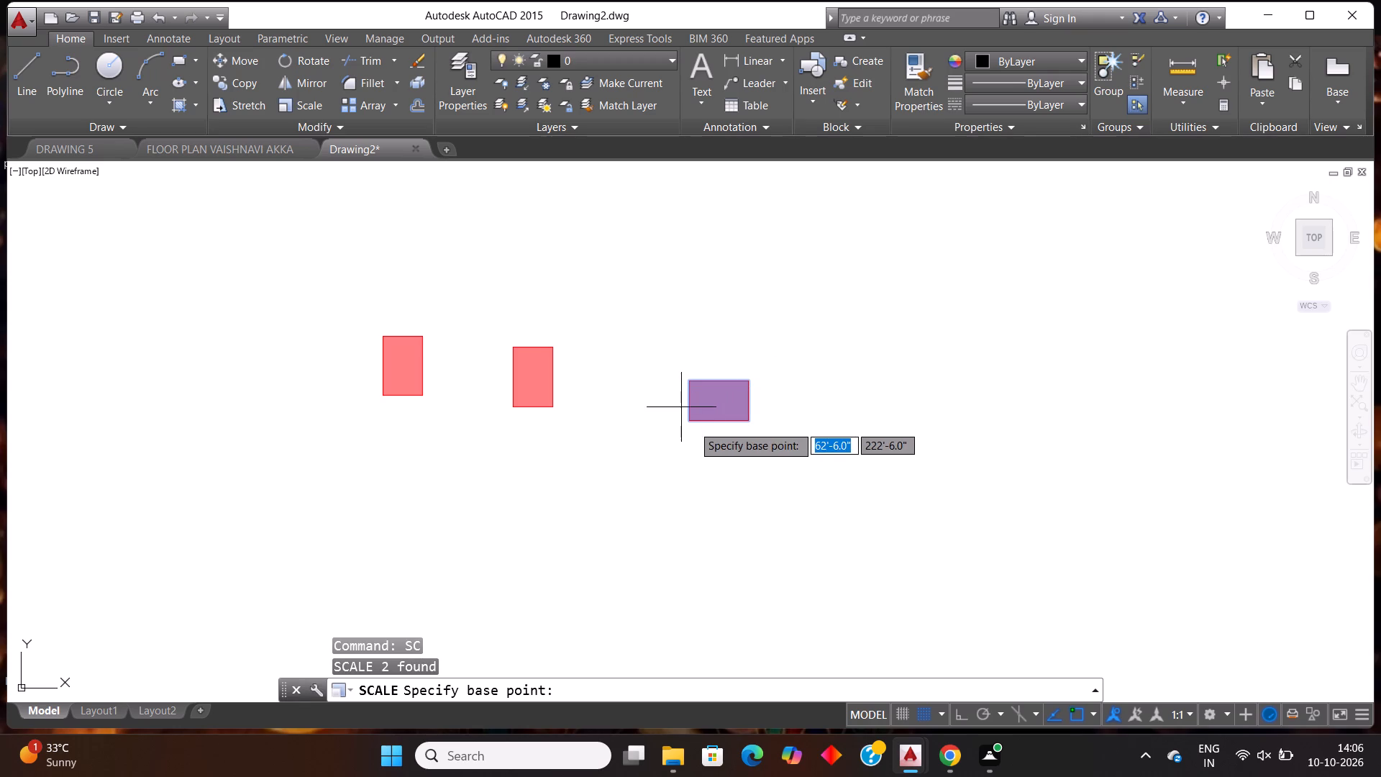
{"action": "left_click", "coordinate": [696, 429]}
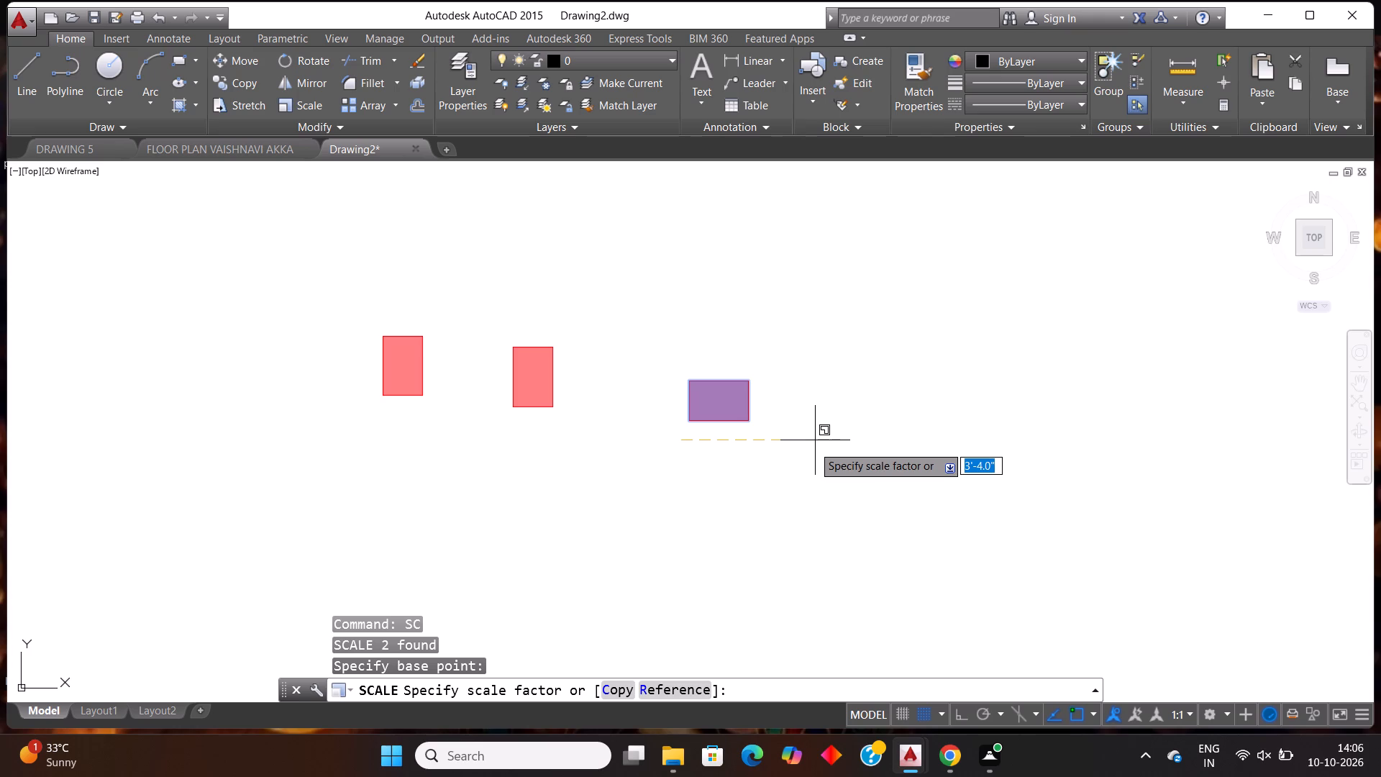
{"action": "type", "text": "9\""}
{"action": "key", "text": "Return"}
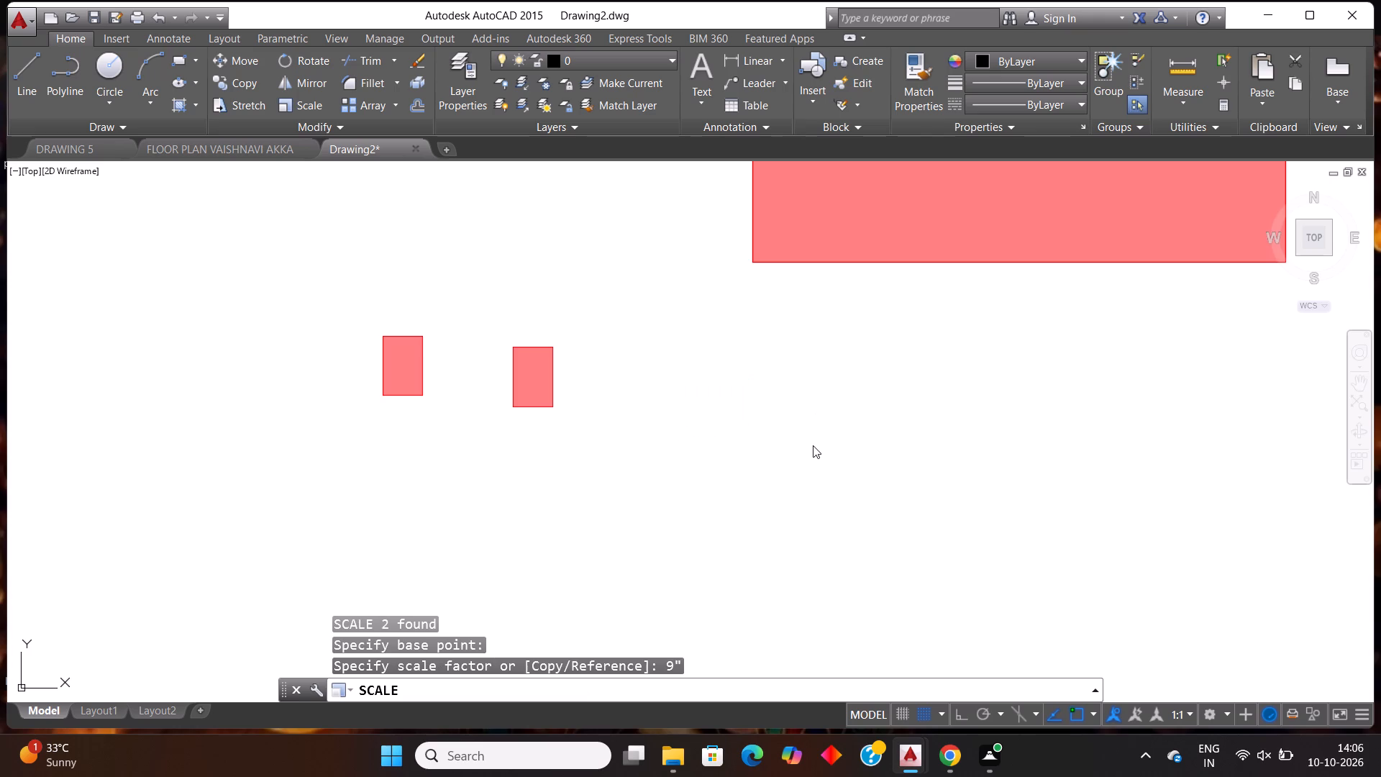
Delete the enlarged horizontal red column, outline and fill together, from above the floor plan.
{"action": "scroll", "coordinate": [802, 469], "scroll_direction": "down", "scroll_amount": 6}
{"action": "scroll", "coordinate": [846, 506], "scroll_direction": "up", "scroll_amount": 2}
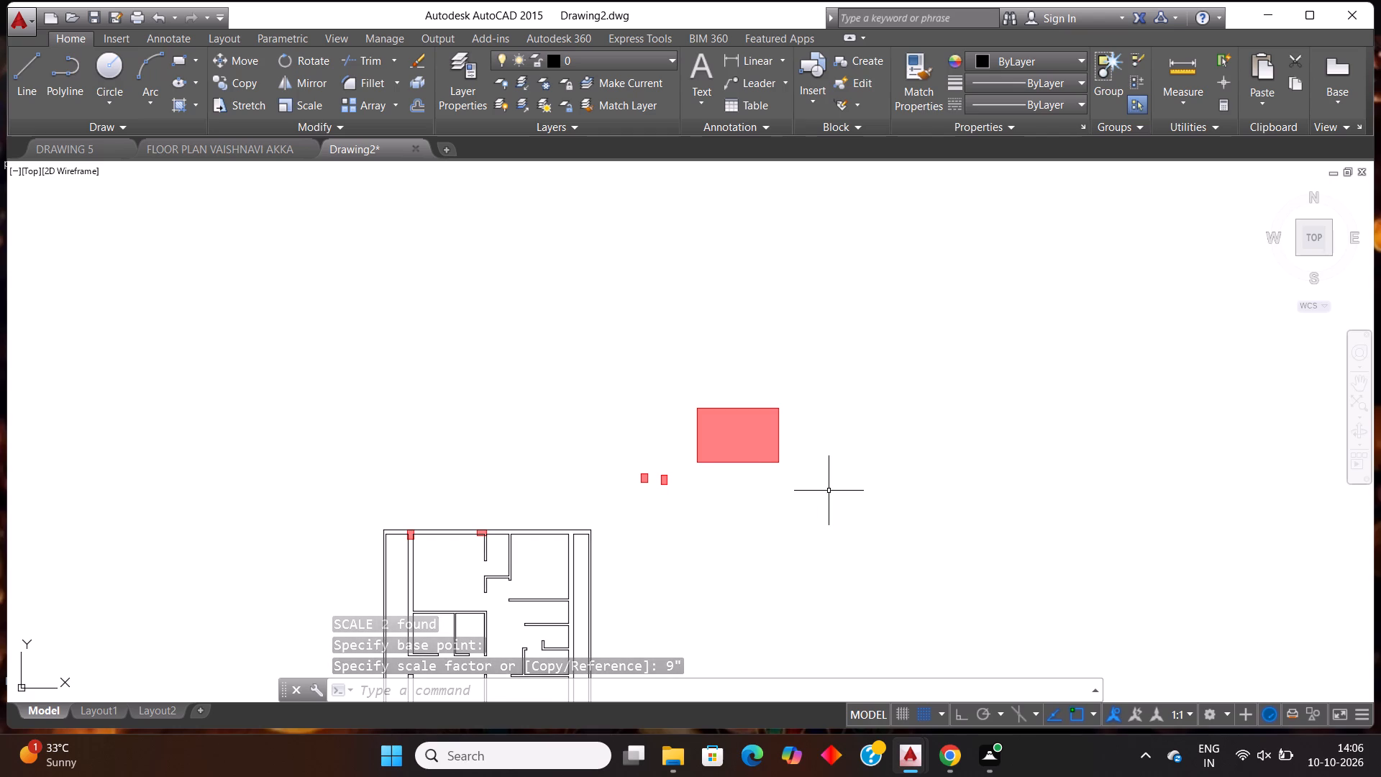
{"action": "left_click", "coordinate": [829, 491]}
{"action": "left_click", "coordinate": [675, 388]}
{"action": "key", "text": "Delete"}
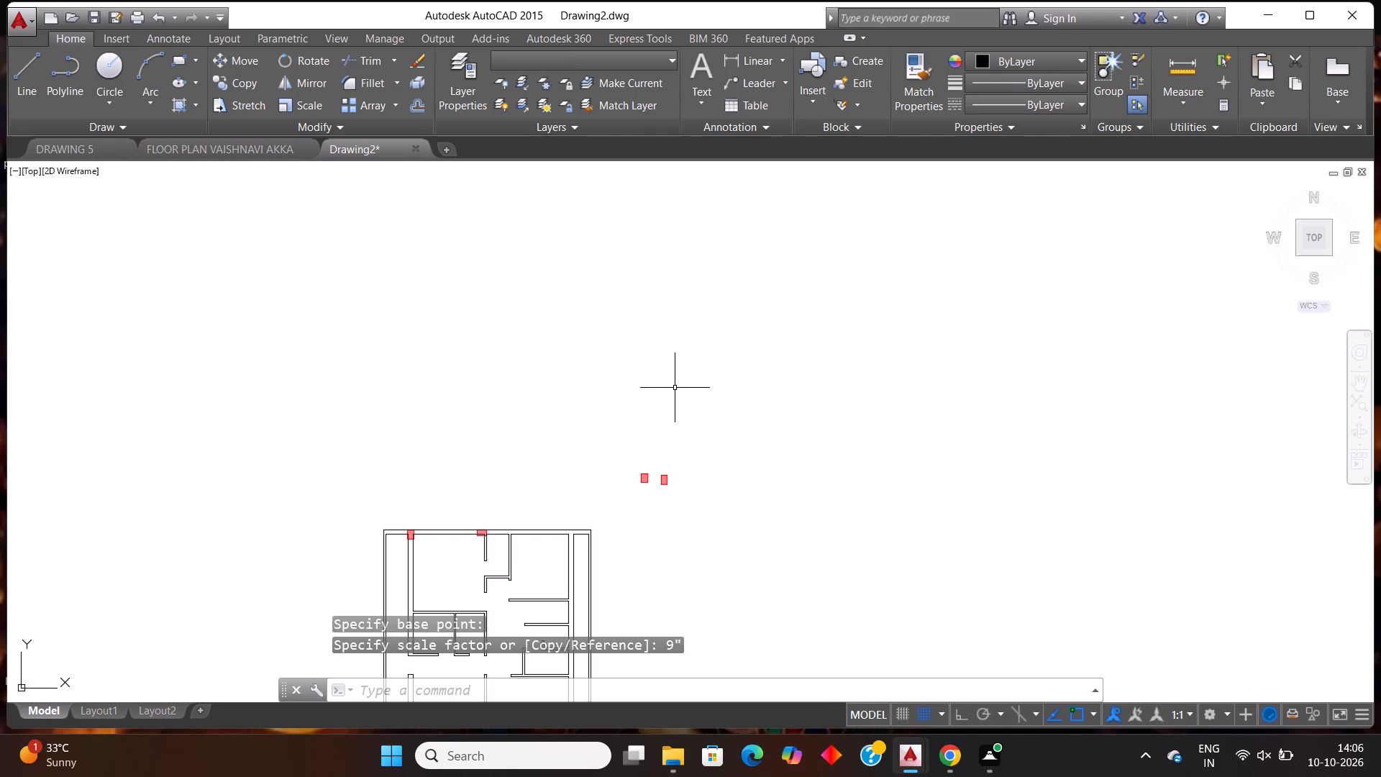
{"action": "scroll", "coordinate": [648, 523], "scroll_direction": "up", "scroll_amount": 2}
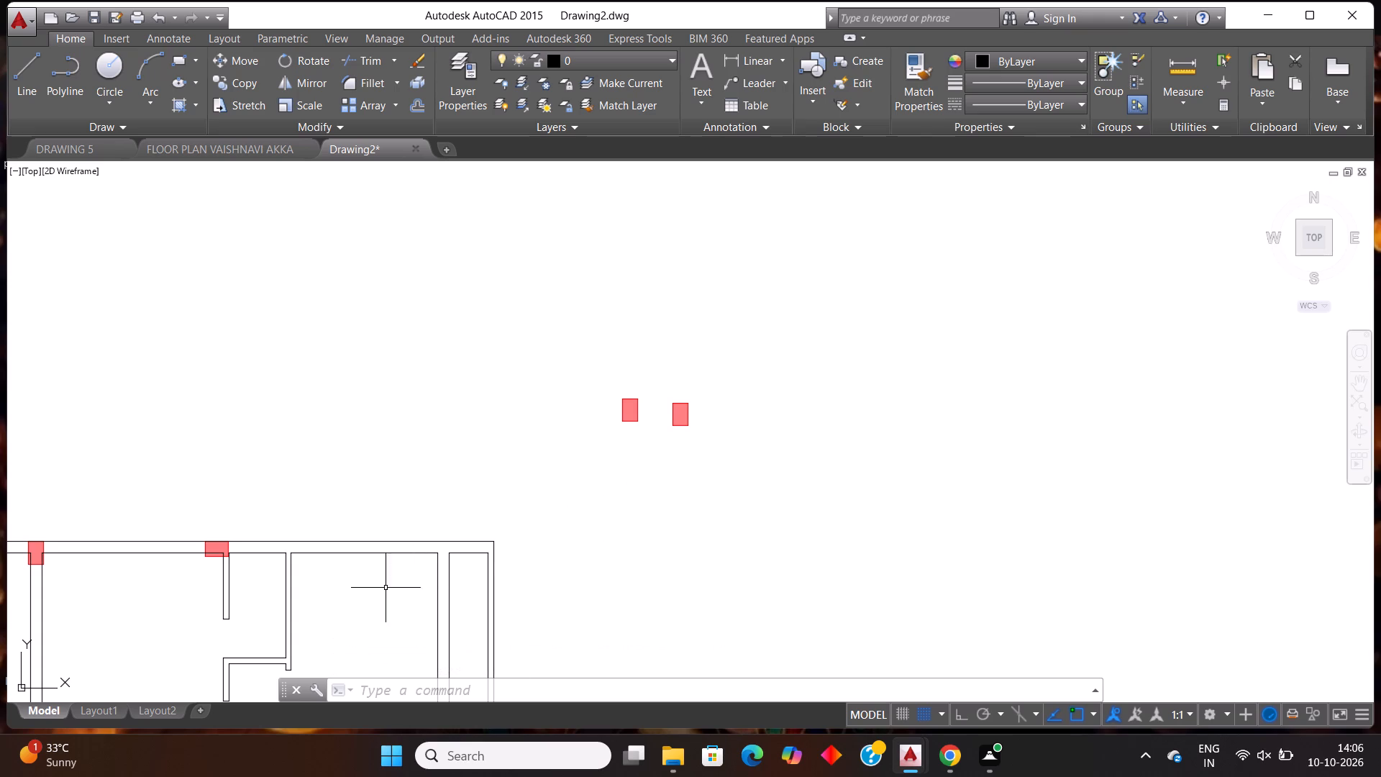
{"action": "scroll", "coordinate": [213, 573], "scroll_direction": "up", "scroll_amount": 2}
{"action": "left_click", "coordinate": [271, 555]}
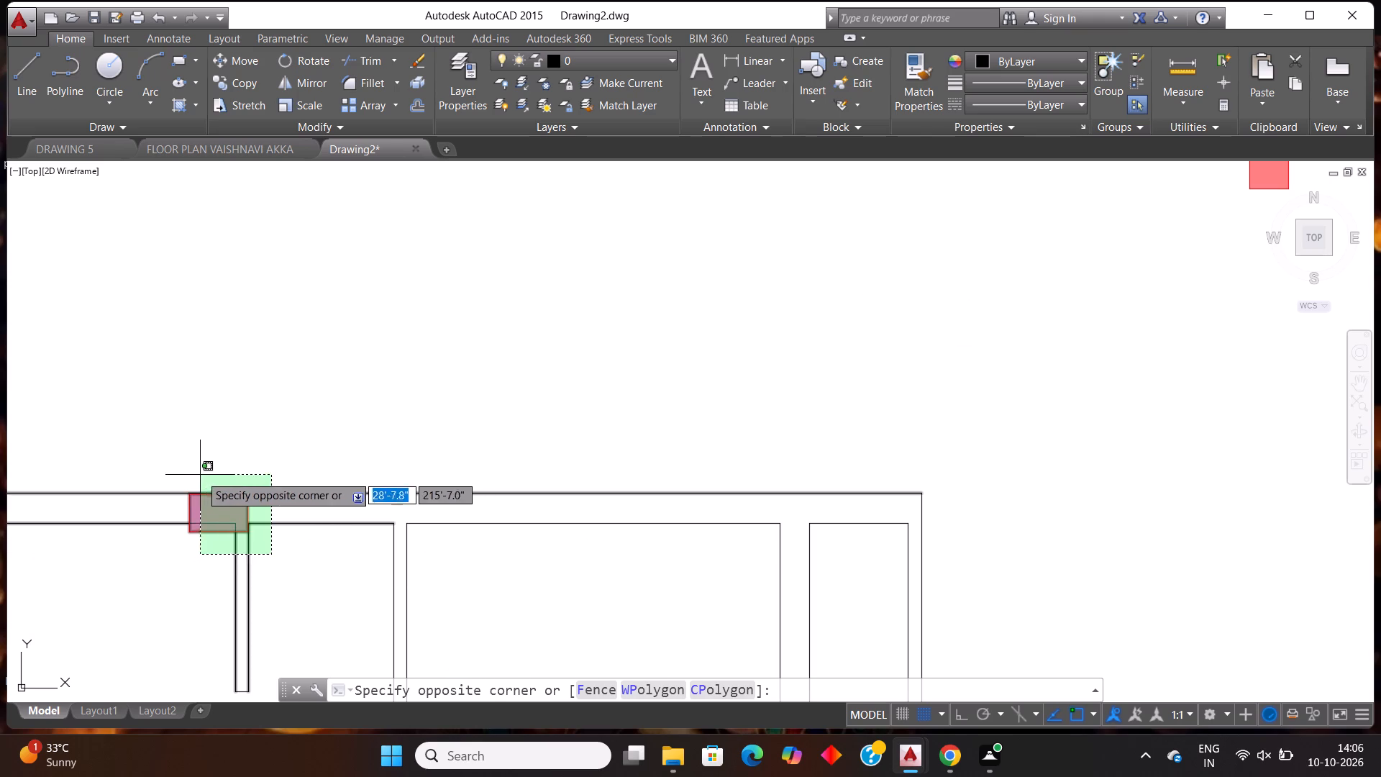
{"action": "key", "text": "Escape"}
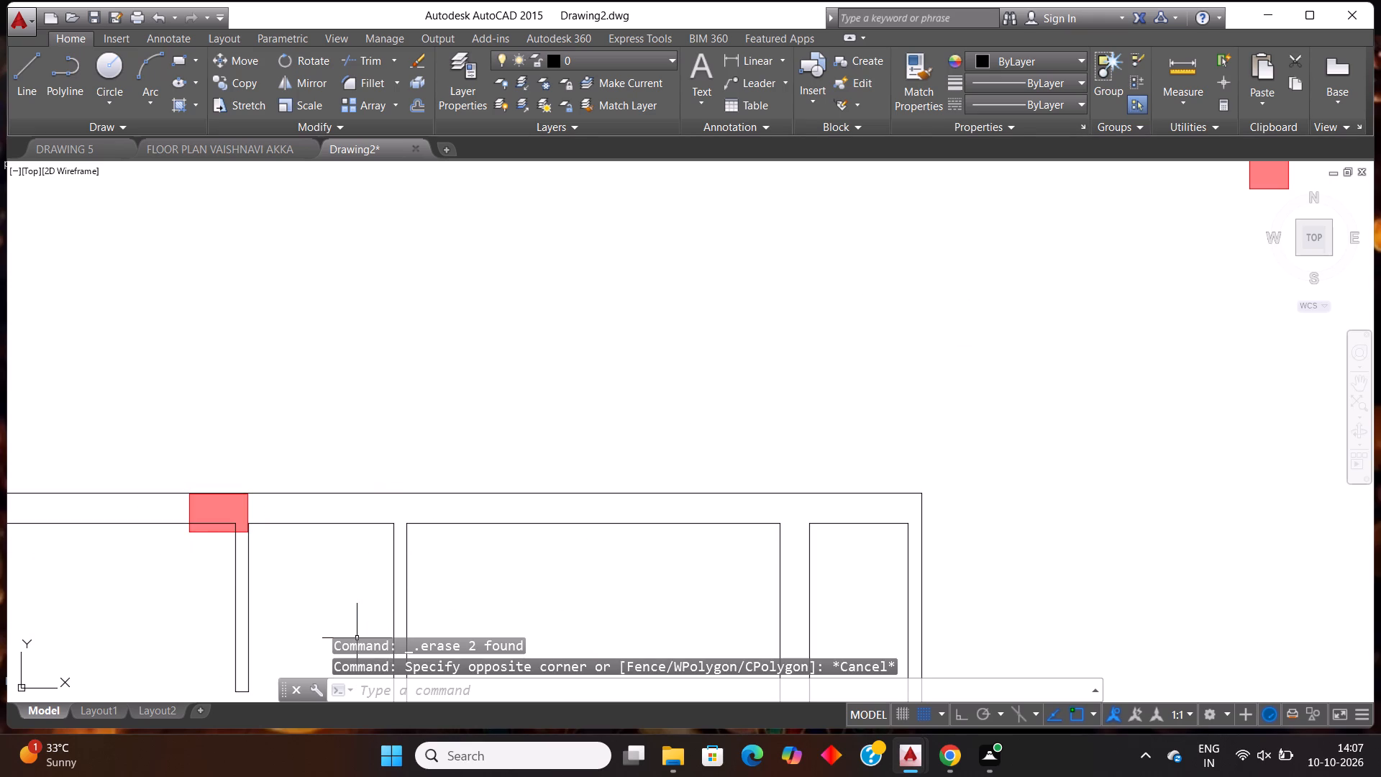
Copy the outline of the horizontal column at the short inner wall and paste it over the top-wall junction with the next inner wall.
{"action": "scroll", "coordinate": [627, 326], "scroll_direction": "down", "scroll_amount": 3}
{"action": "scroll", "coordinate": [848, 304], "scroll_direction": "up", "scroll_amount": 1}
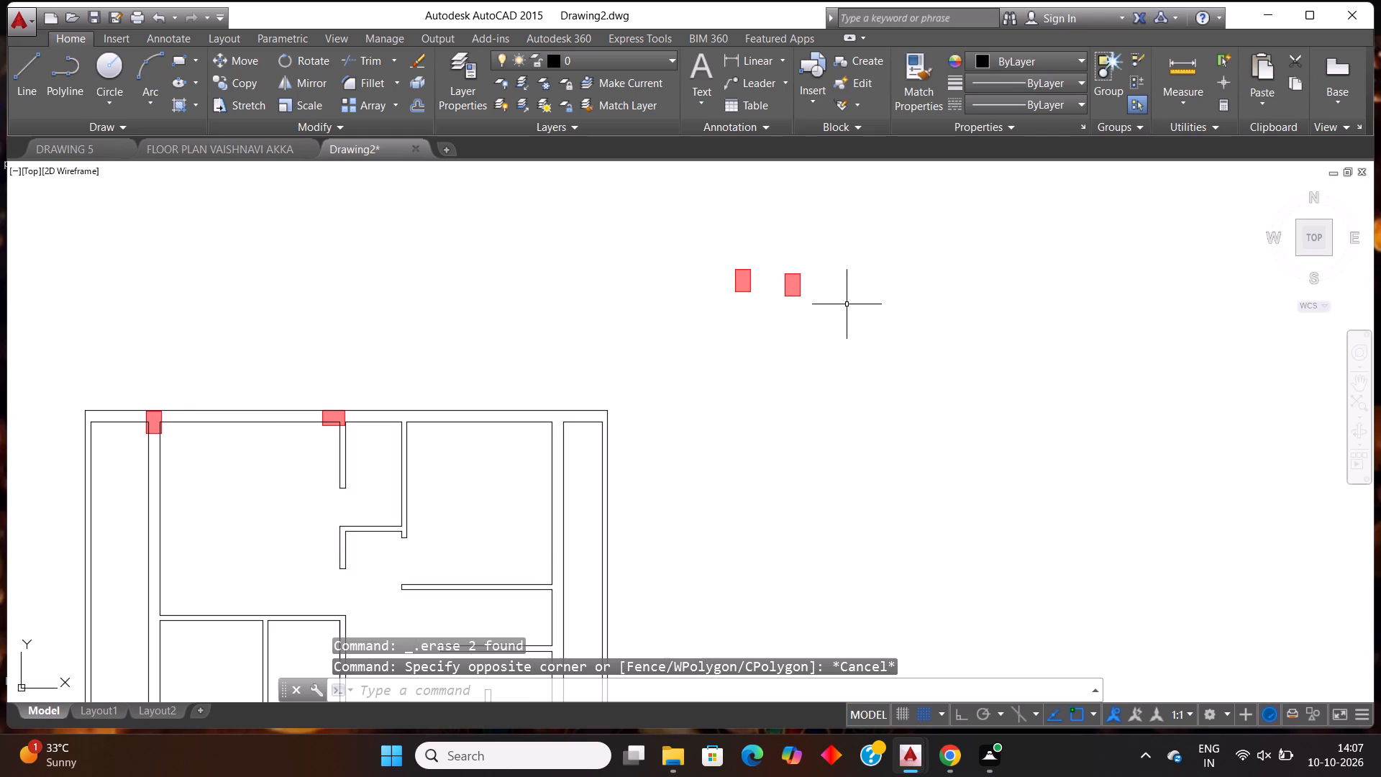
{"action": "scroll", "coordinate": [301, 393], "scroll_direction": "up", "scroll_amount": 4}
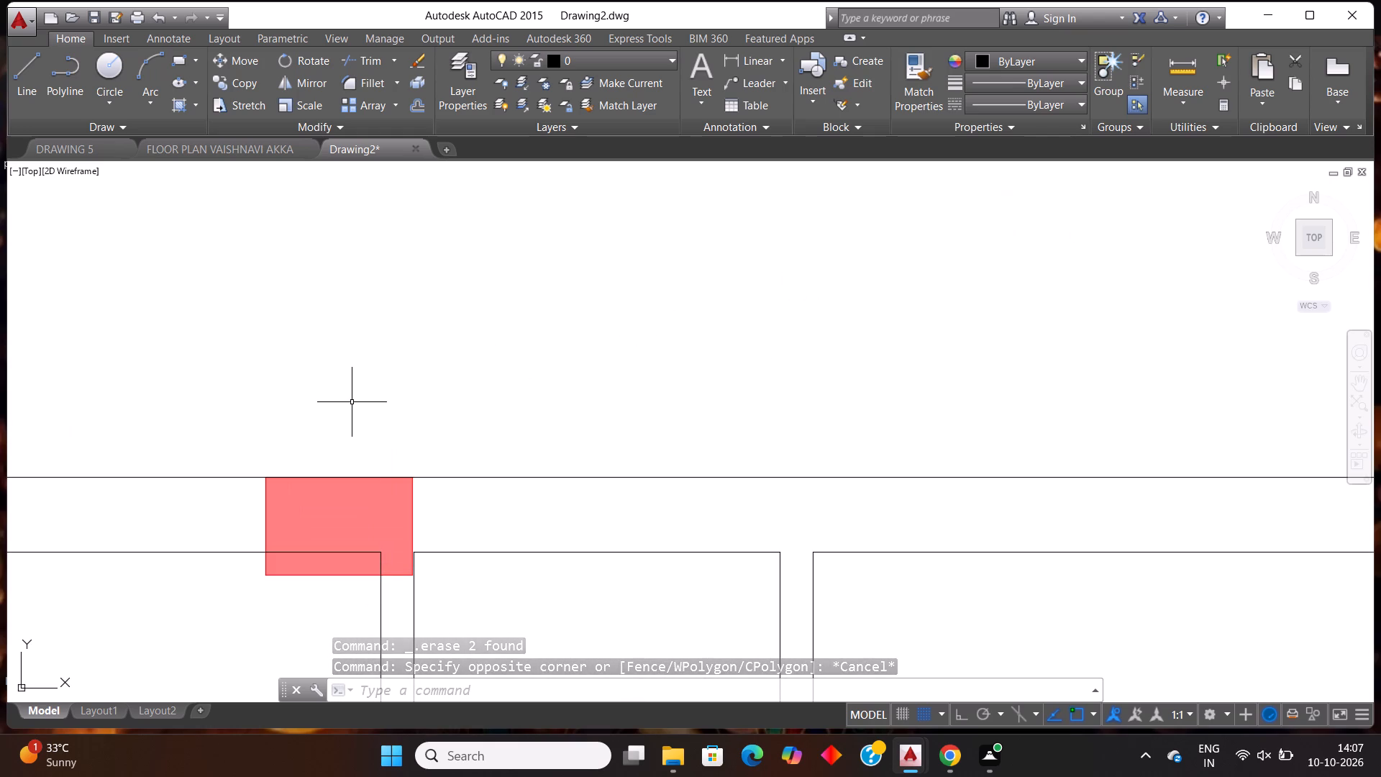
{"action": "left_click", "coordinate": [411, 489]}
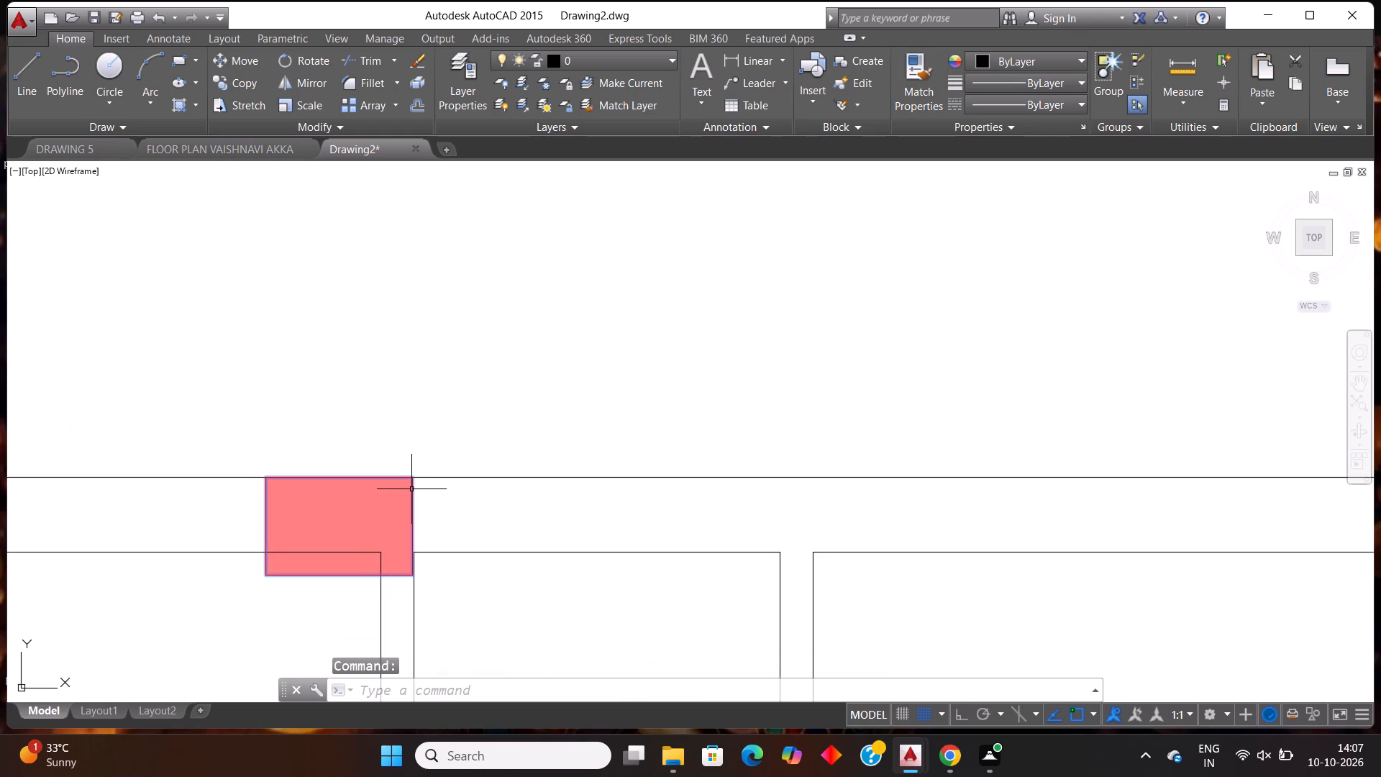
{"action": "key", "text": "ctrl+c"}
{"action": "key", "text": "ctrl+v"}
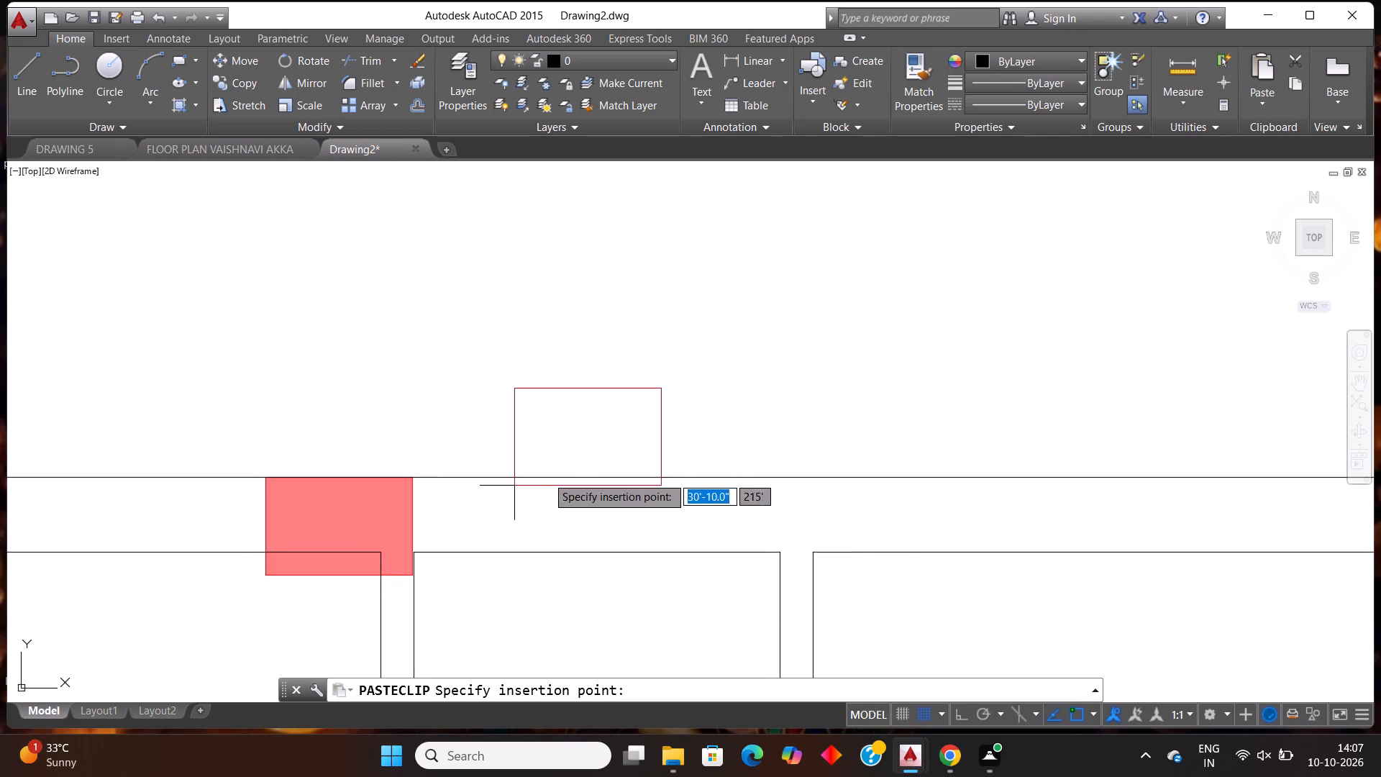
{"action": "scroll", "coordinate": [607, 459], "scroll_direction": "down", "scroll_amount": 3}
{"action": "scroll", "coordinate": [652, 471], "scroll_direction": "up", "scroll_amount": 2}
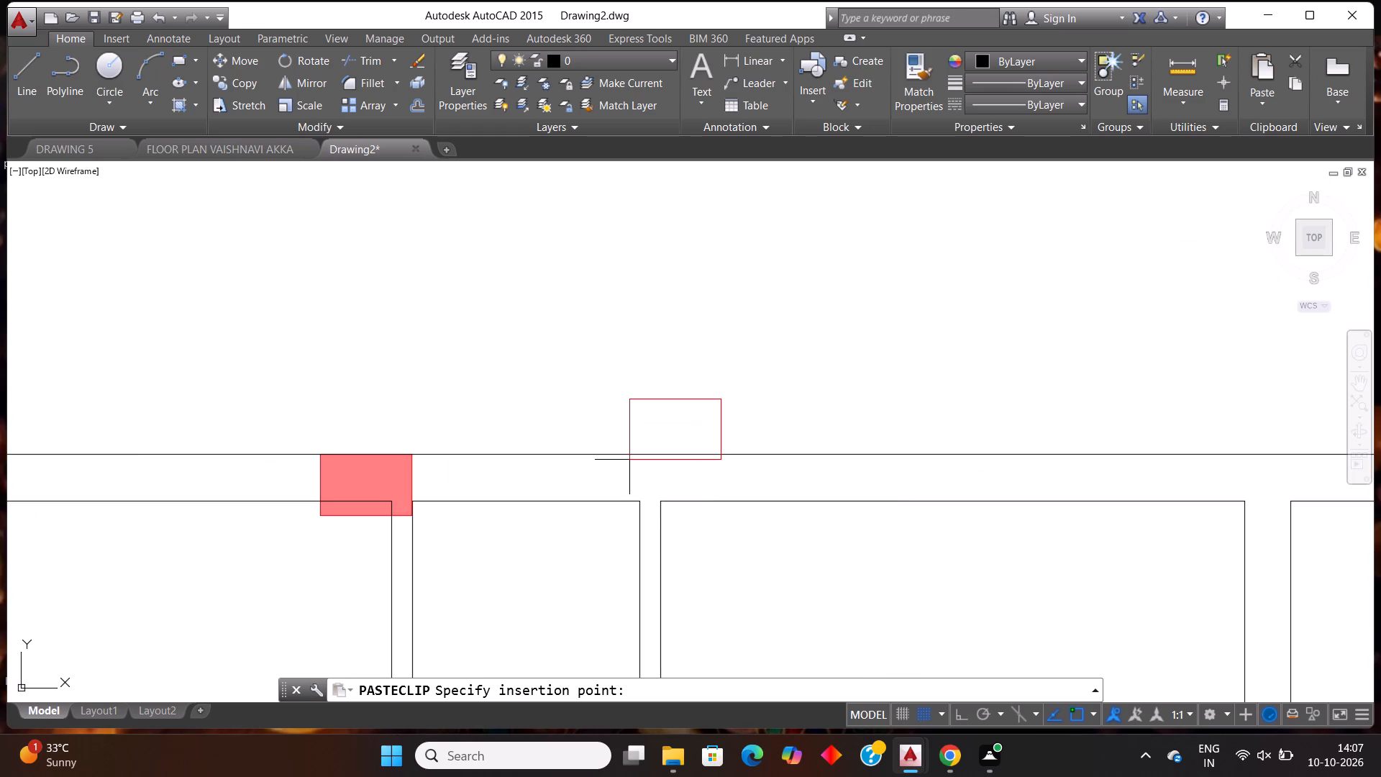
{"action": "scroll", "coordinate": [642, 522], "scroll_direction": "up", "scroll_amount": 2}
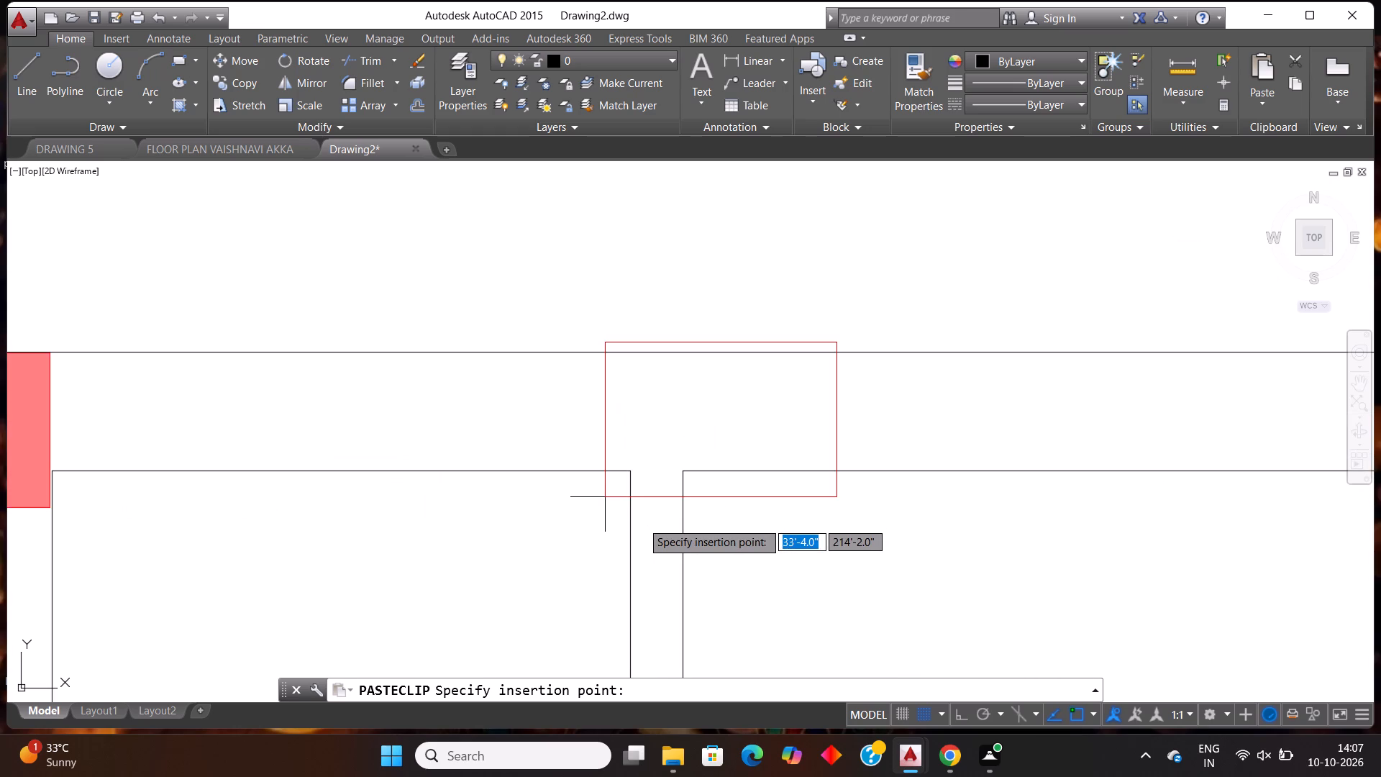
{"action": "left_click", "coordinate": [617, 450]}
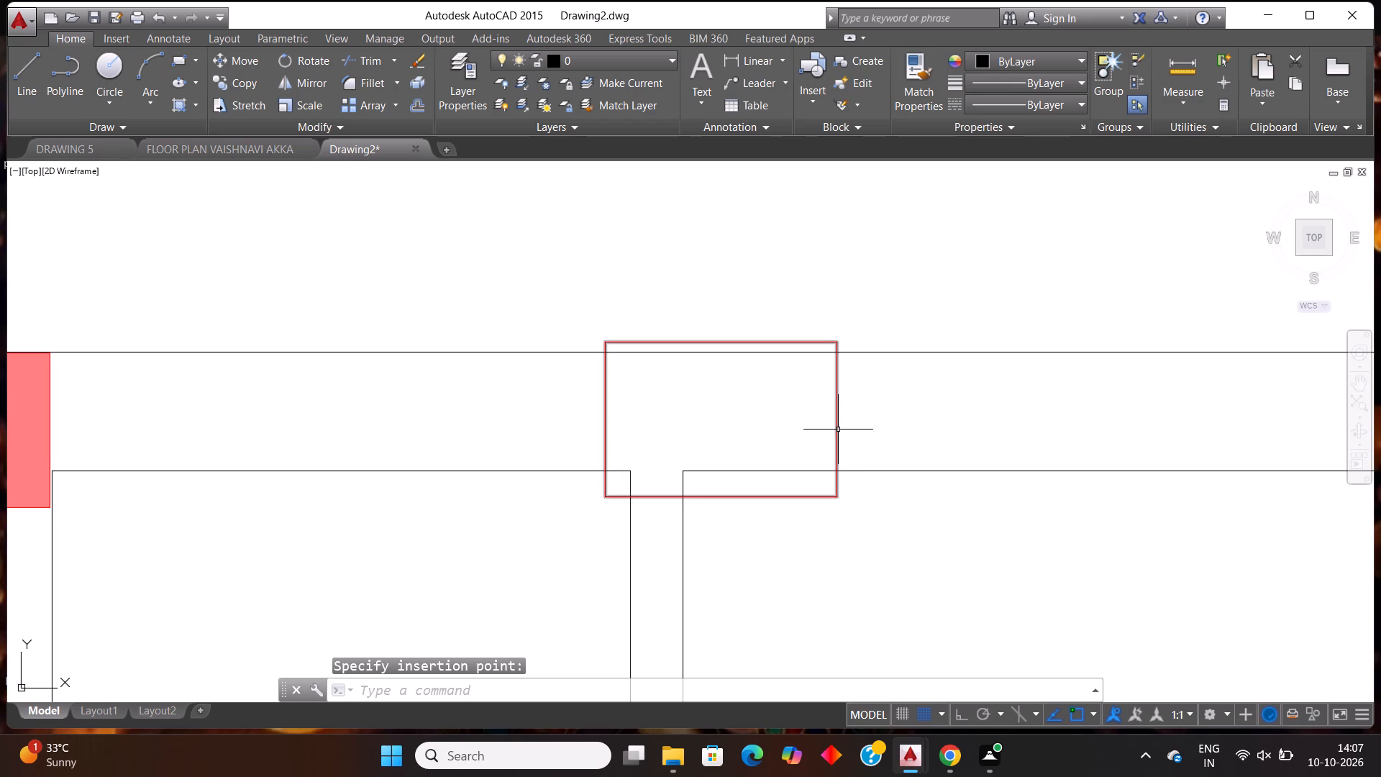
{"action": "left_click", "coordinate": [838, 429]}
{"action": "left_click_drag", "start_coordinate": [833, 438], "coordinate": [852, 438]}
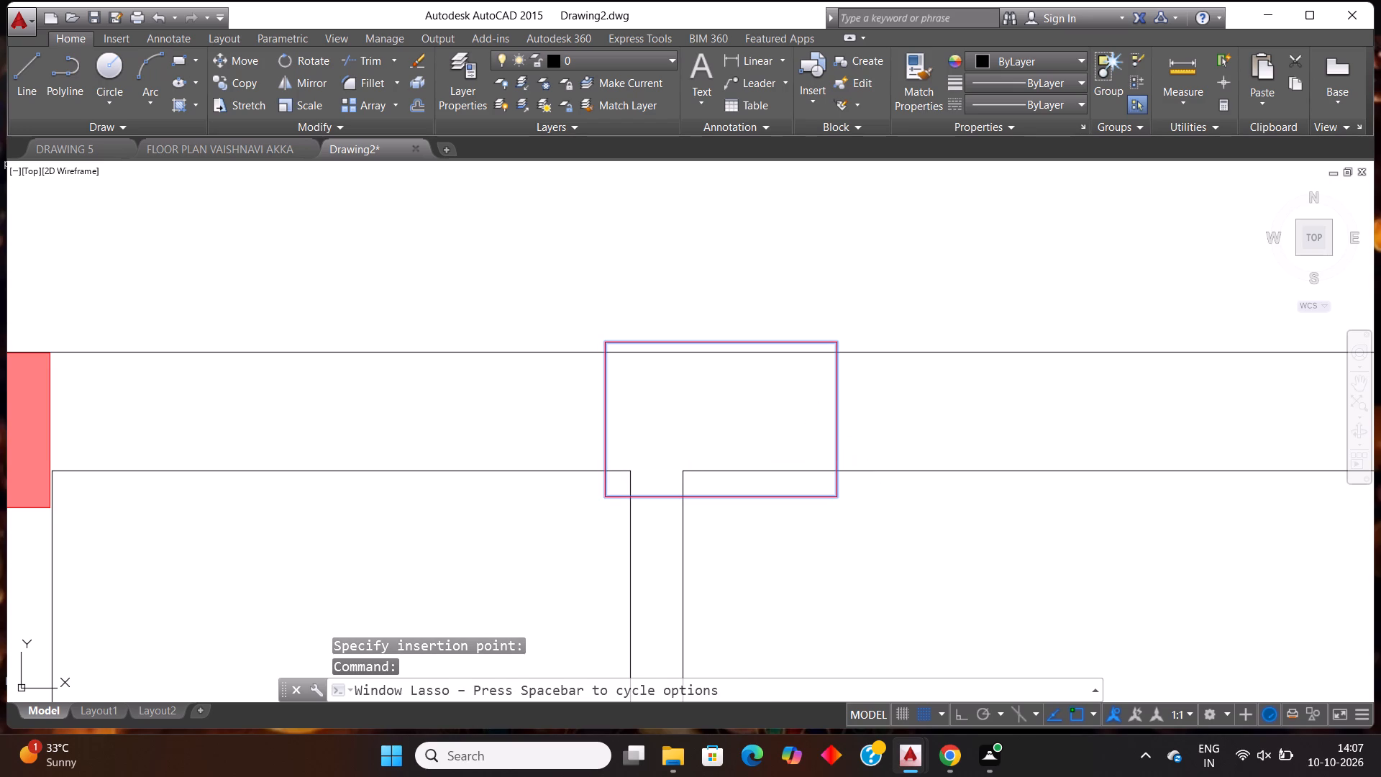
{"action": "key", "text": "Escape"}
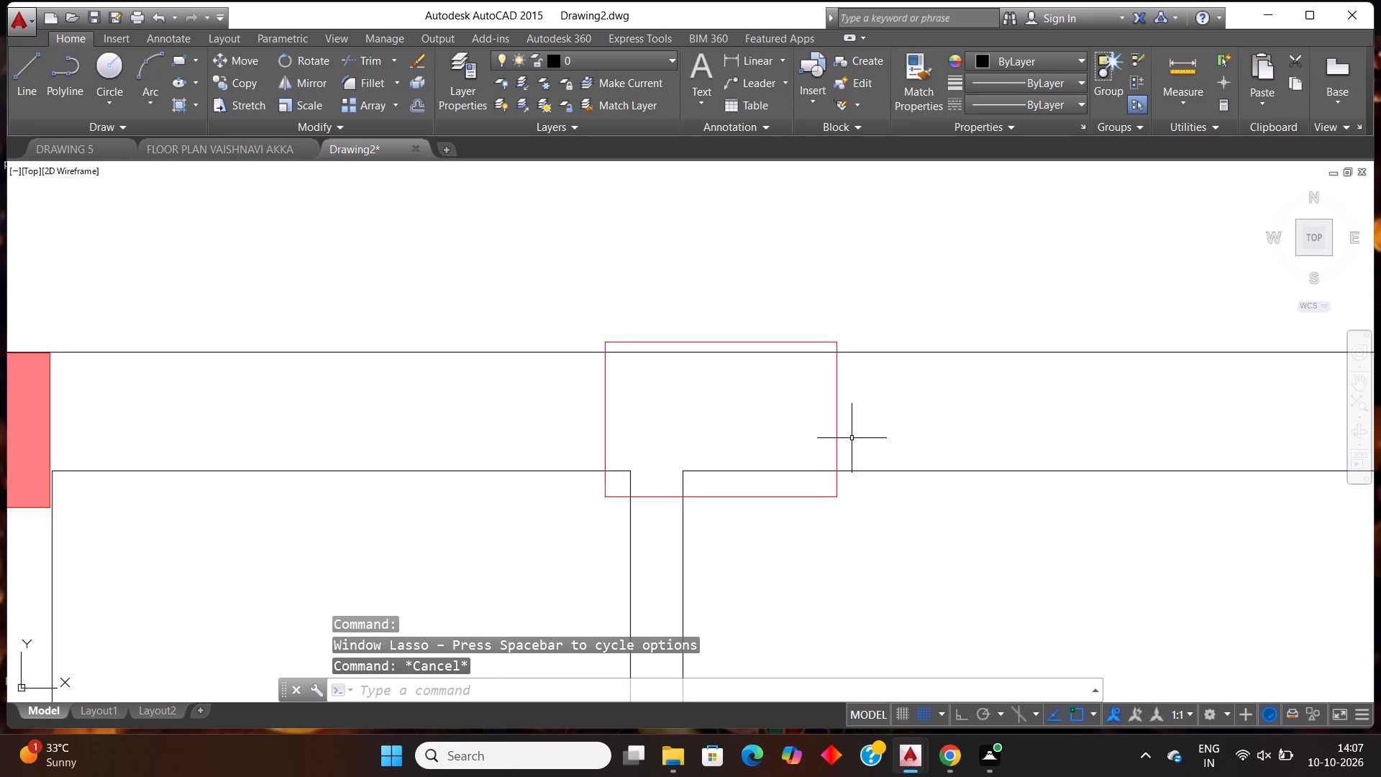
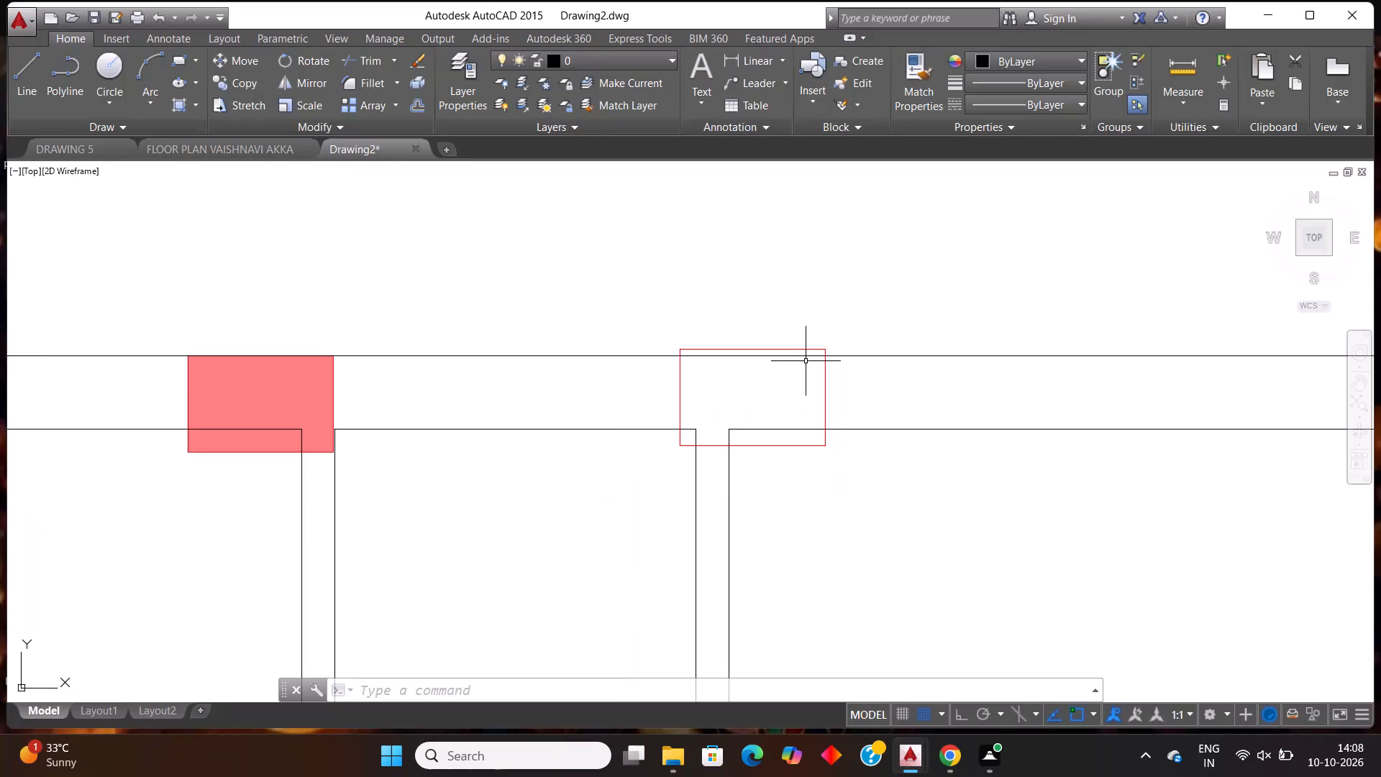
Move the pasted column outline sideways from its lower-right corner so it sits more centrally over the top-wall and inner-wall junction.
{"action": "scroll", "coordinate": [803, 361], "scroll_direction": "down", "scroll_amount": 3}
{"action": "scroll", "coordinate": [849, 353], "scroll_direction": "up", "scroll_amount": 2}
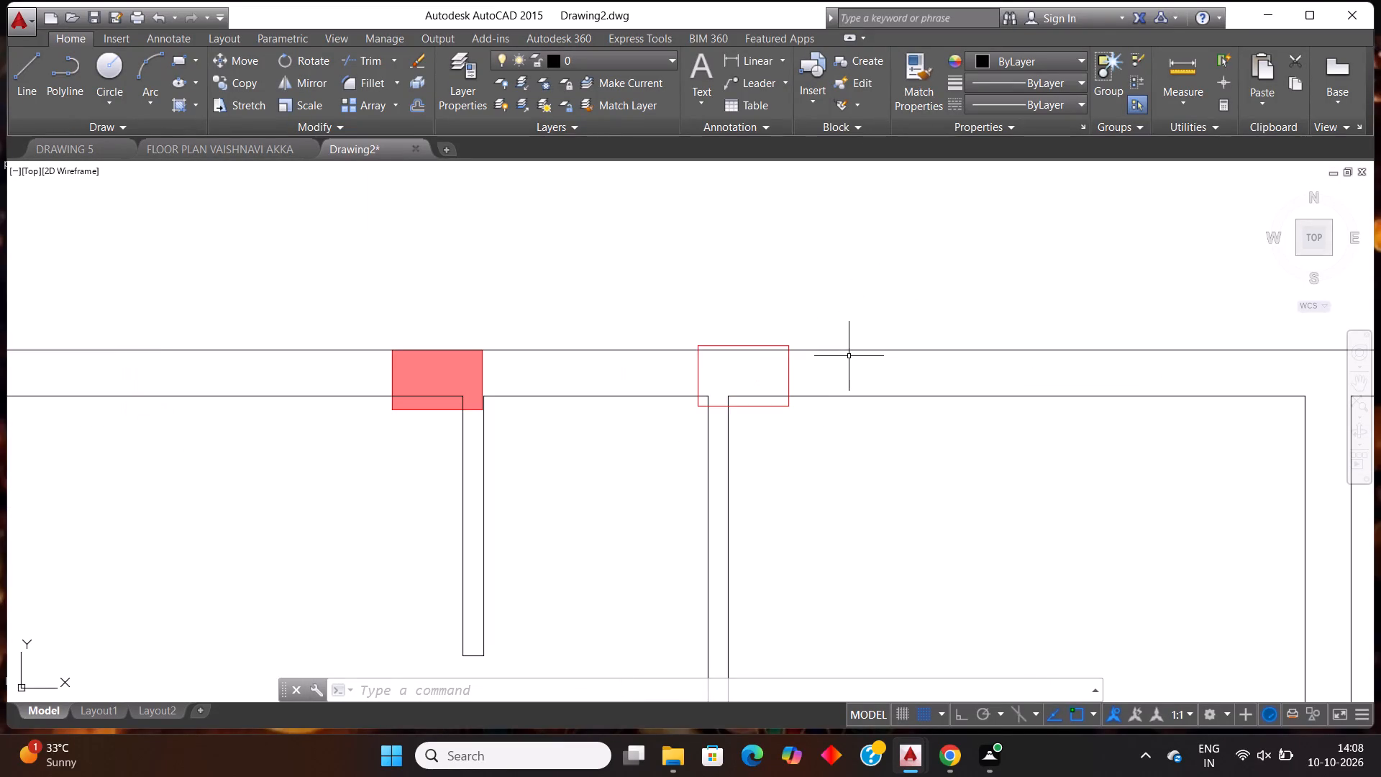
{"action": "scroll", "coordinate": [819, 366], "scroll_direction": "down", "scroll_amount": 1}
{"action": "scroll", "coordinate": [815, 366], "scroll_direction": "up", "scroll_amount": 2}
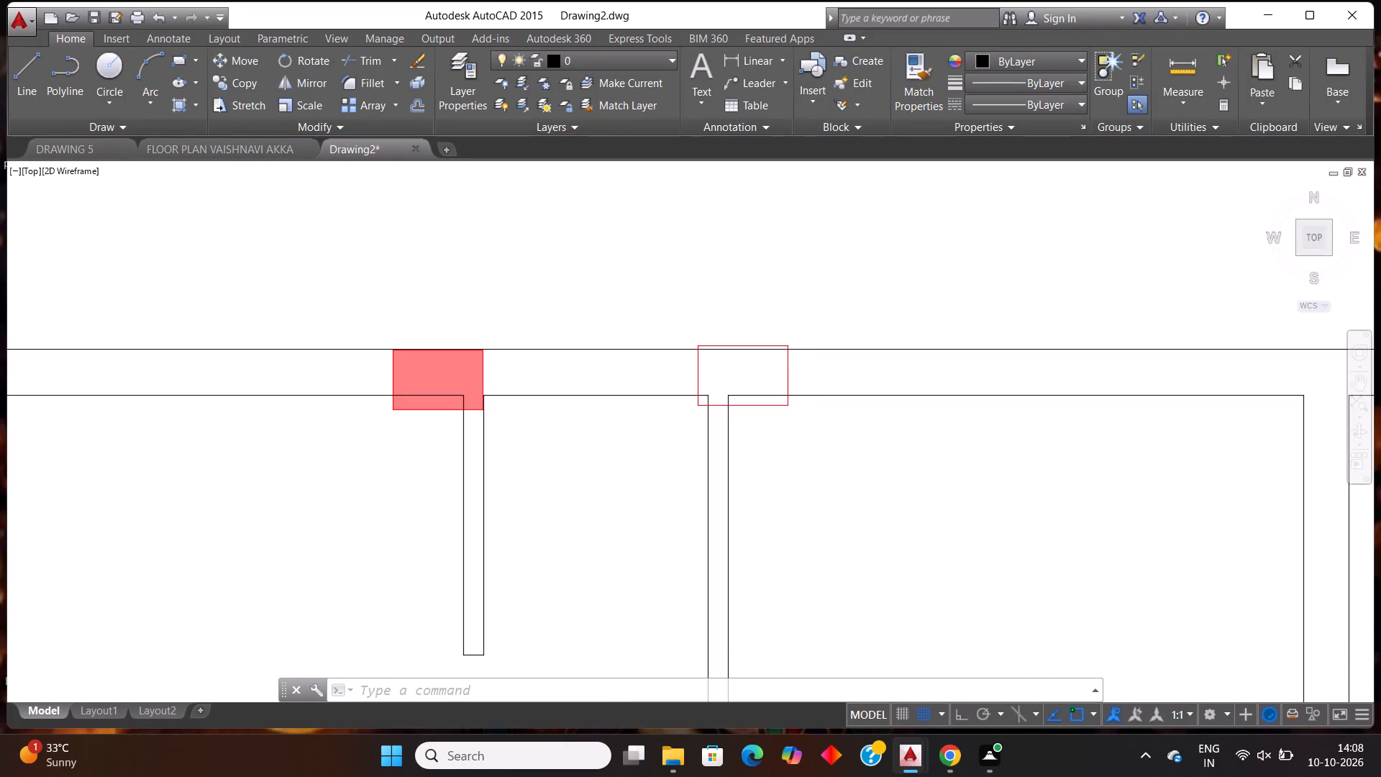
{"action": "scroll", "coordinate": [815, 366], "scroll_direction": "up", "scroll_amount": 1}
{"action": "left_click", "coordinate": [737, 315]}
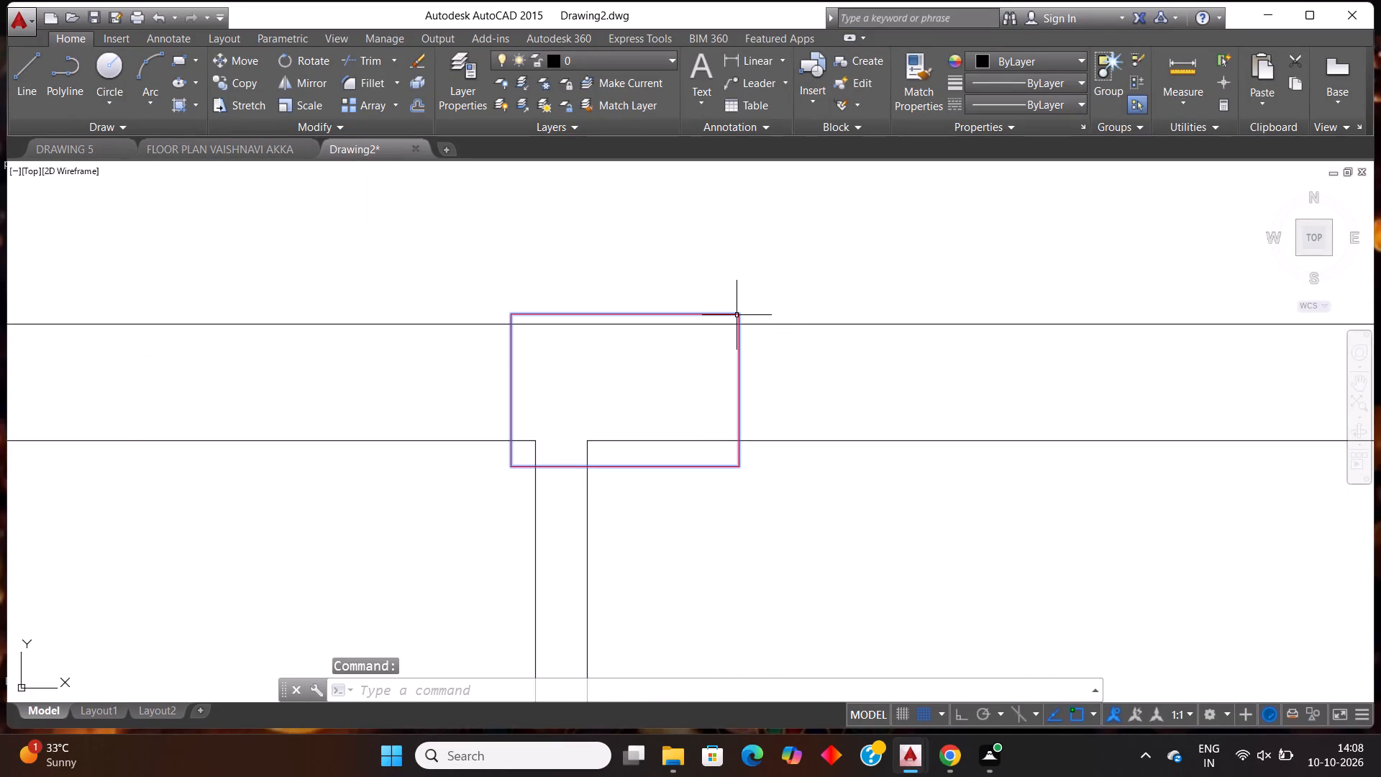
{"action": "key", "text": "m"}
{"action": "key", "text": "Return"}
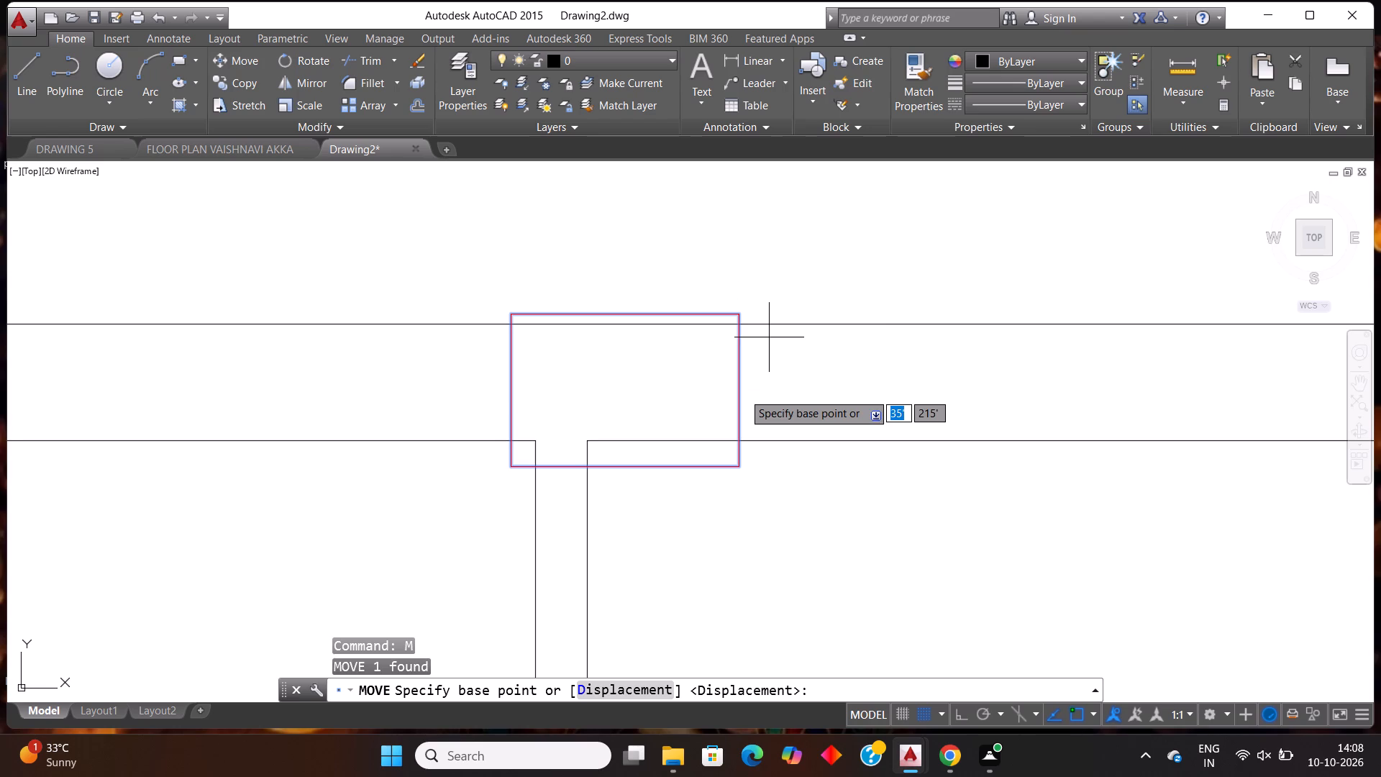
{"action": "left_click", "coordinate": [693, 465]}
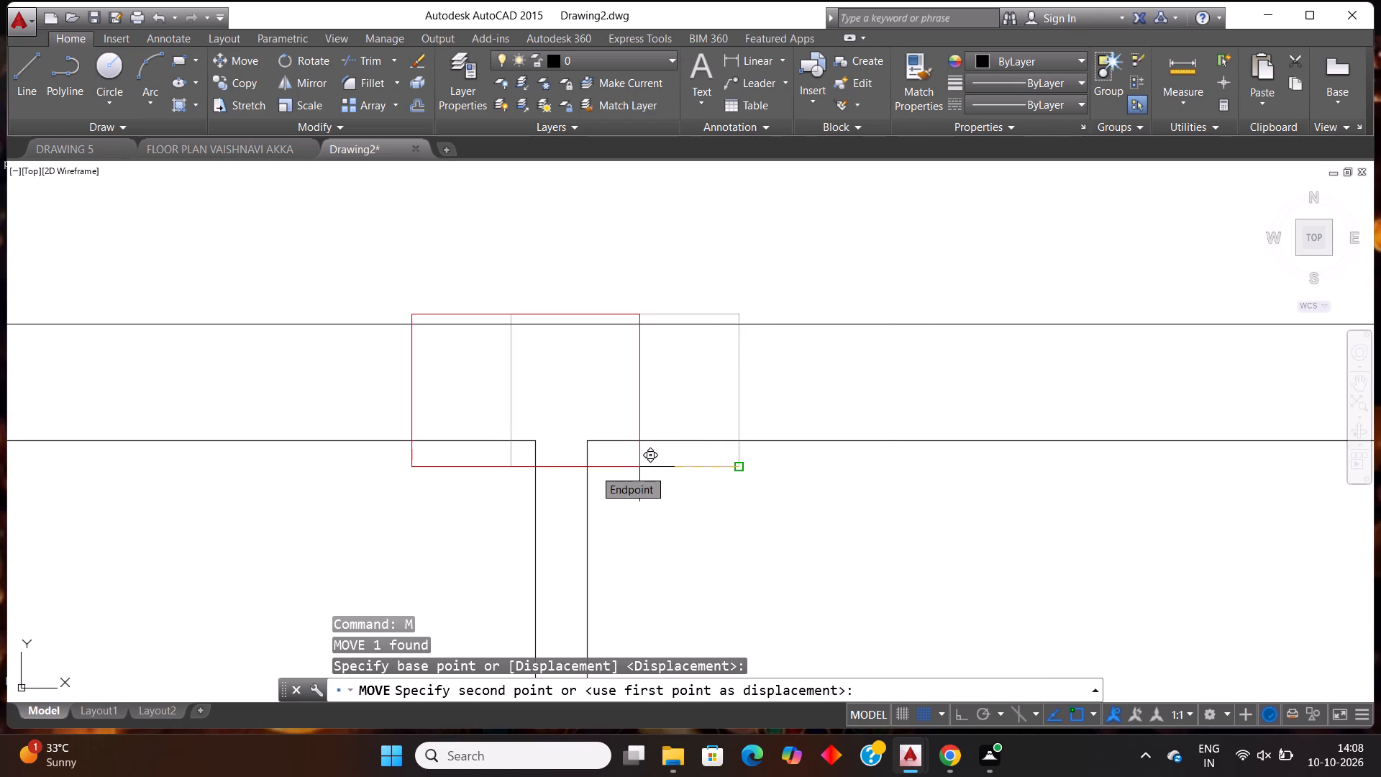
{"action": "left_click", "coordinate": [582, 435]}
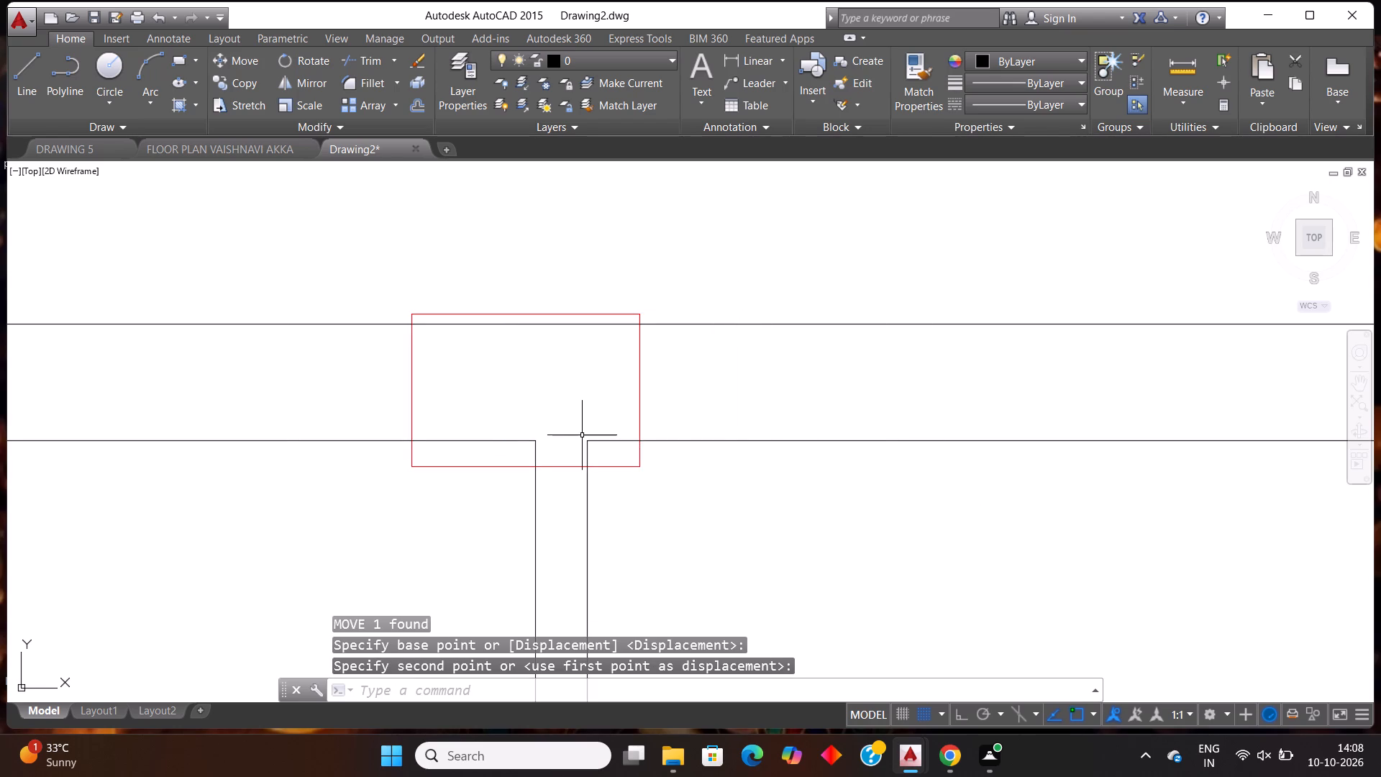
Shift the column outline so its top edge meets the outer wall line and its right edge meets the inner wall's right face.
{"action": "scroll", "coordinate": [758, 475], "scroll_direction": "down", "scroll_amount": 4}
{"action": "scroll", "coordinate": [676, 462], "scroll_direction": "down", "scroll_amount": 2}
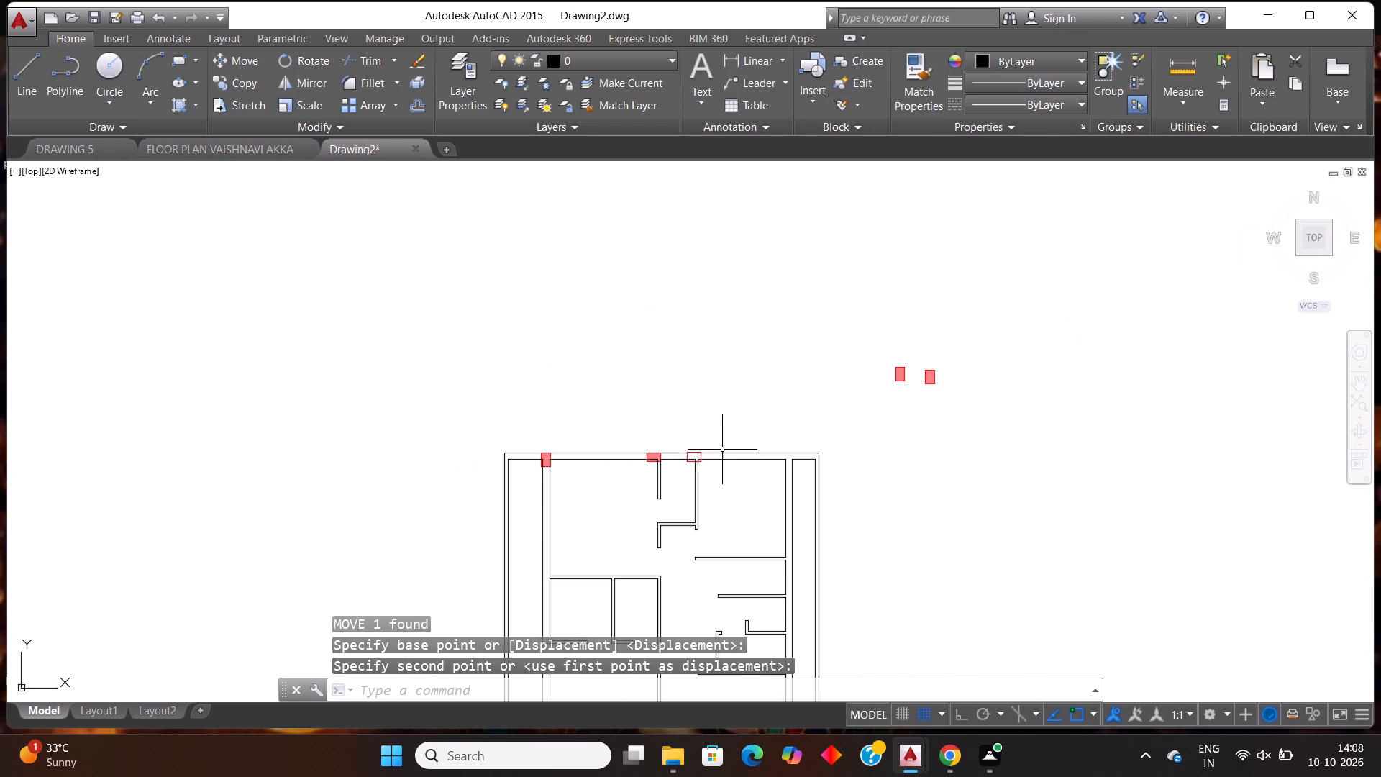
{"action": "scroll", "coordinate": [722, 450], "scroll_direction": "up", "scroll_amount": 3}
{"action": "scroll", "coordinate": [631, 446], "scroll_direction": "down", "scroll_amount": 2}
{"action": "scroll", "coordinate": [593, 458], "scroll_direction": "up", "scroll_amount": 3}
{"action": "scroll", "coordinate": [617, 453], "scroll_direction": "down", "scroll_amount": 1}
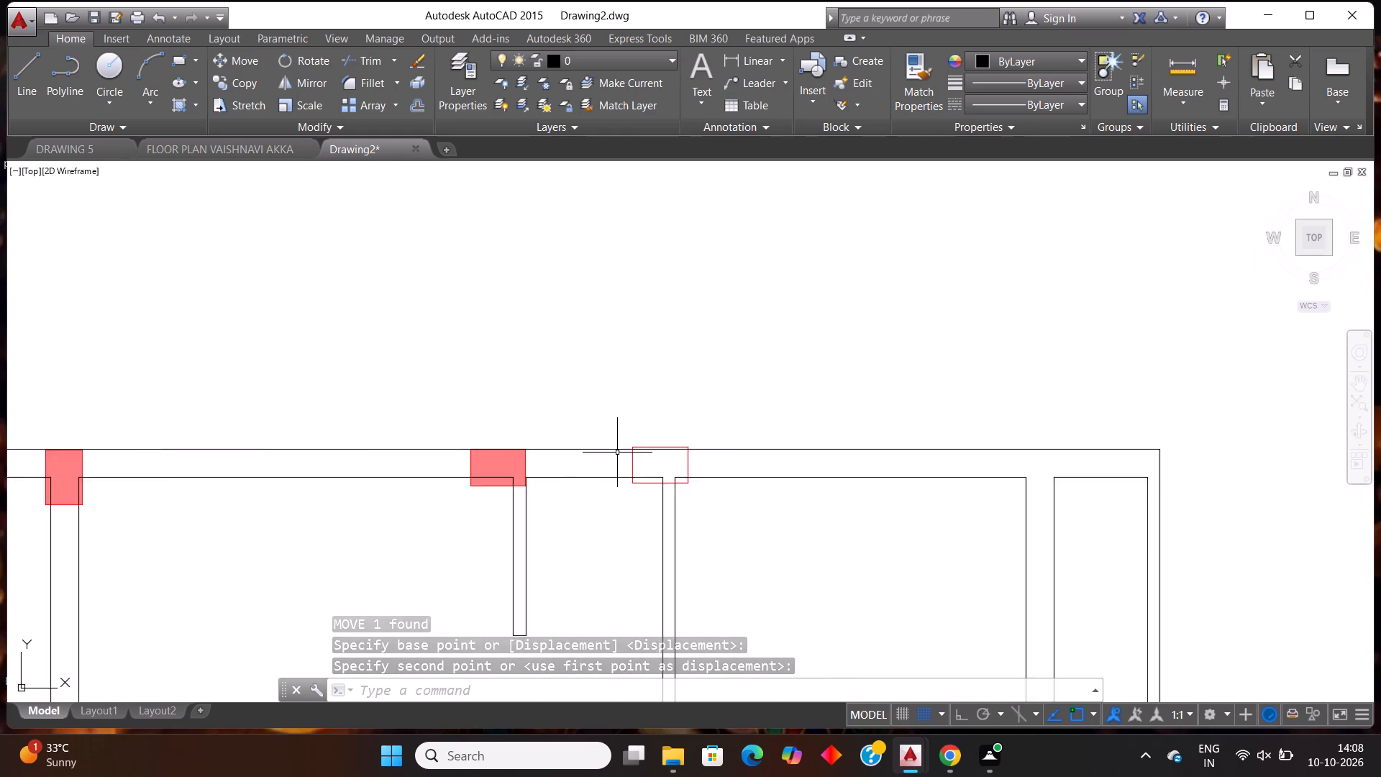
{"action": "scroll", "coordinate": [617, 453], "scroll_direction": "down", "scroll_amount": 1}
{"action": "scroll", "coordinate": [624, 453], "scroll_direction": "up", "scroll_amount": 5}
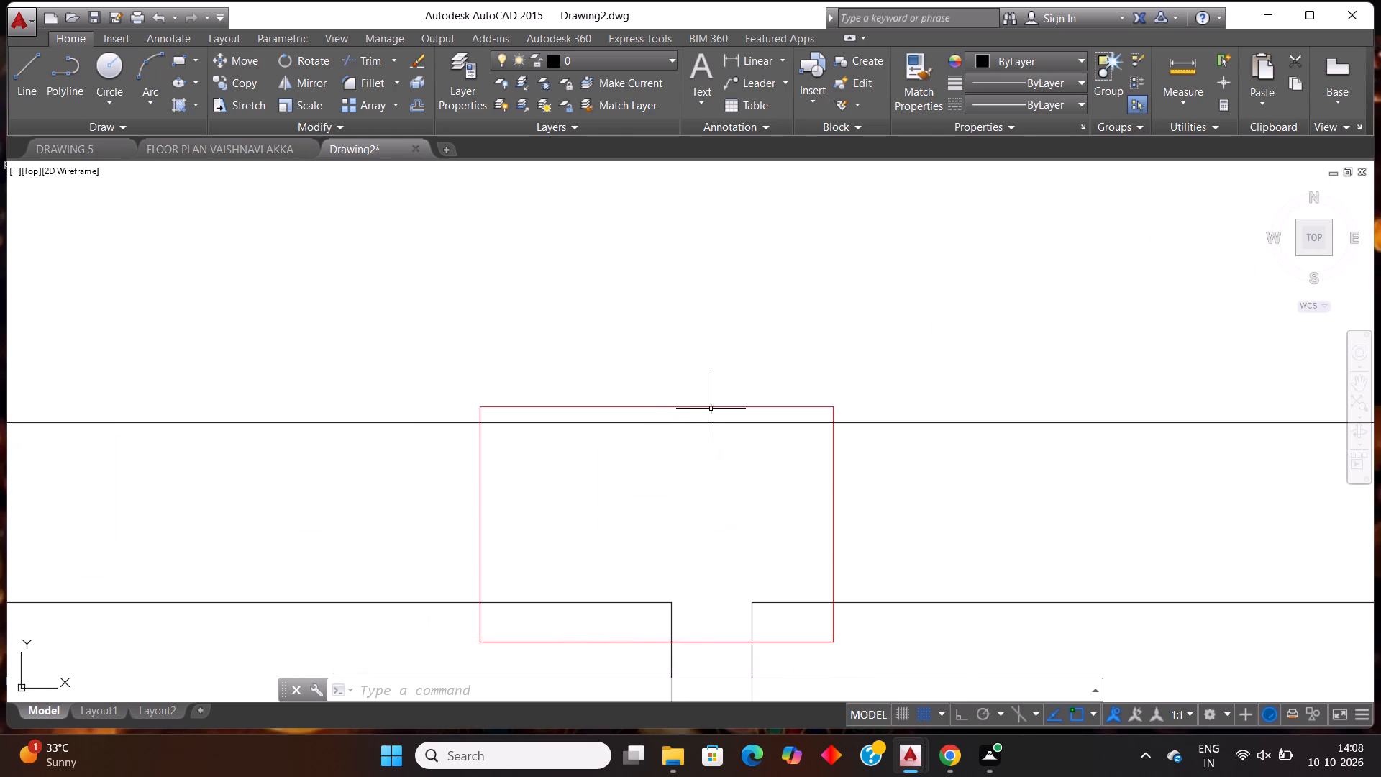
{"action": "left_click", "coordinate": [712, 407]}
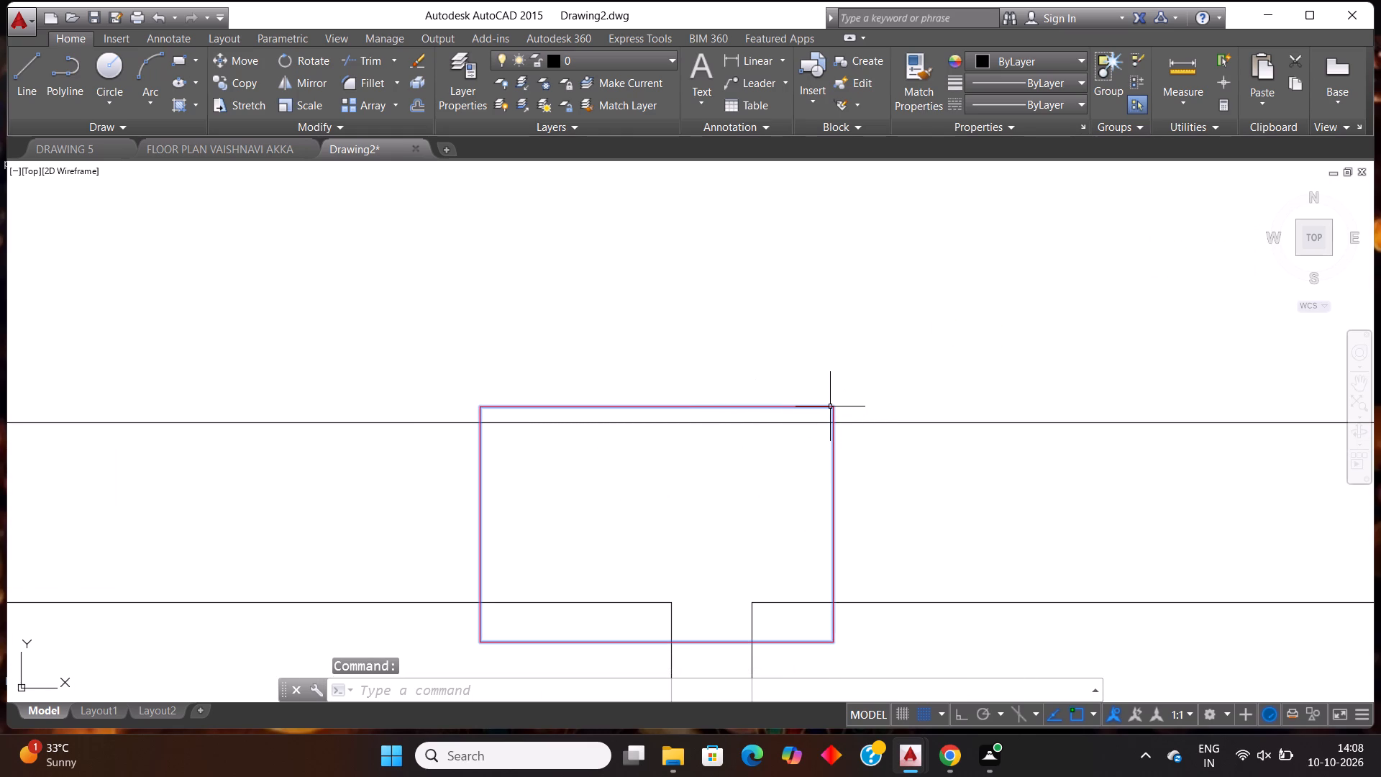
{"action": "left_click_drag", "start_coordinate": [830, 406], "coordinate": [824, 424]}
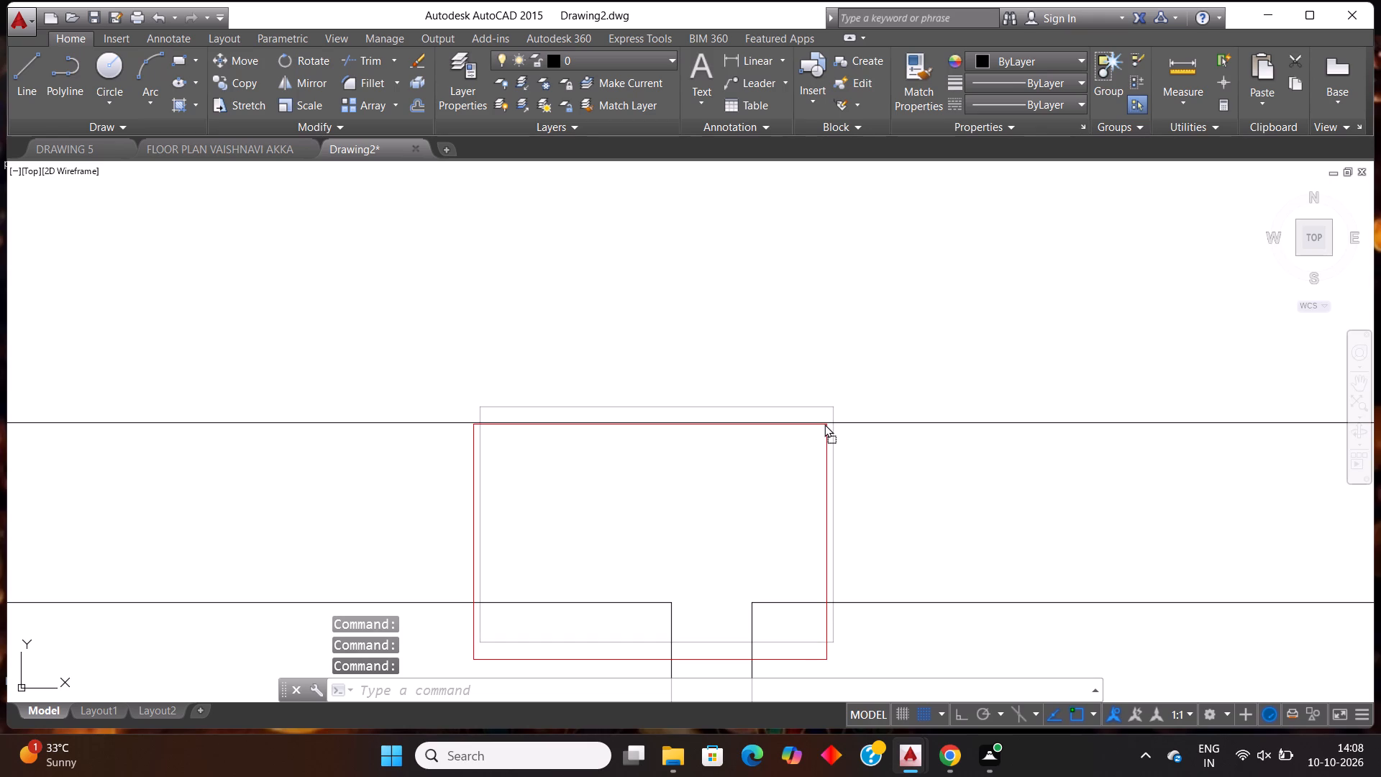
{"action": "left_click_drag", "start_coordinate": [824, 424], "coordinate": [830, 422]}
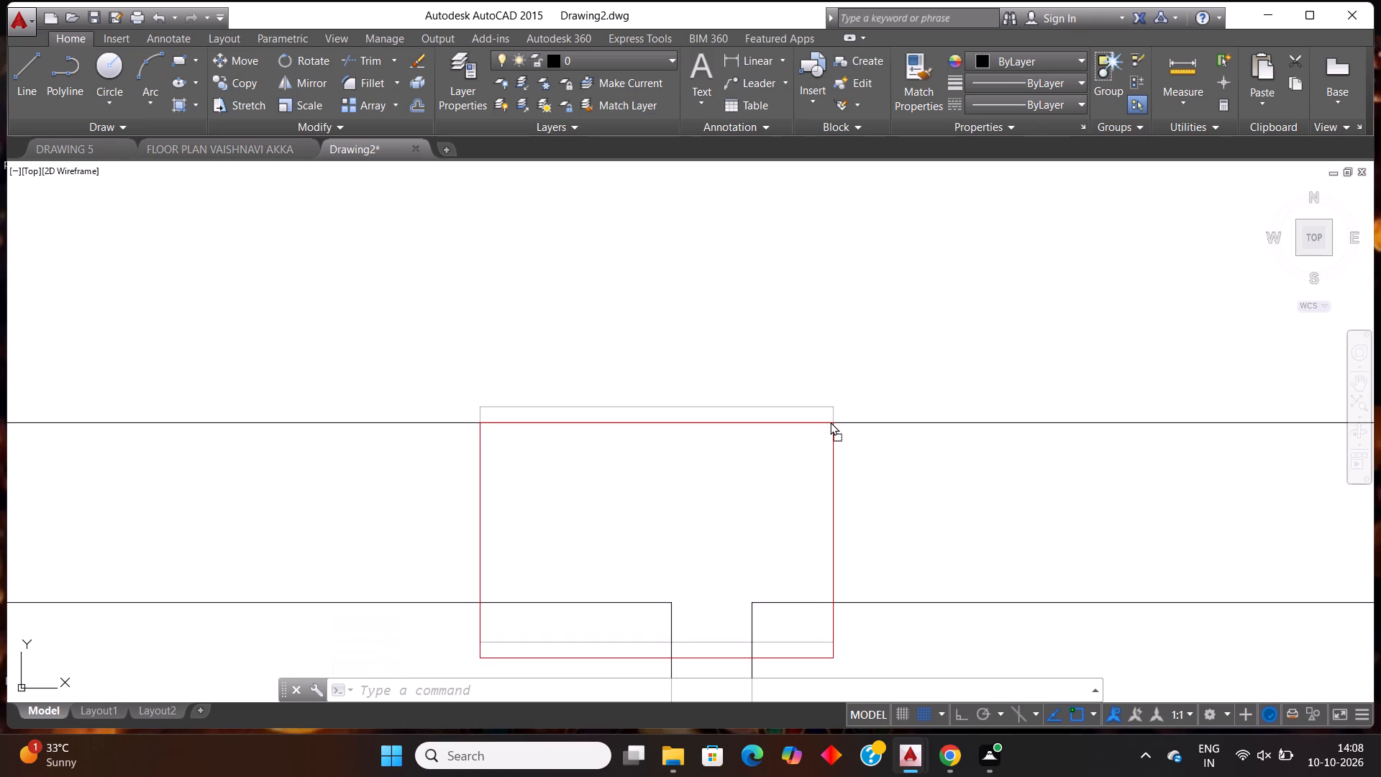
{"action": "left_click_drag", "start_coordinate": [830, 422], "coordinate": [812, 424]}
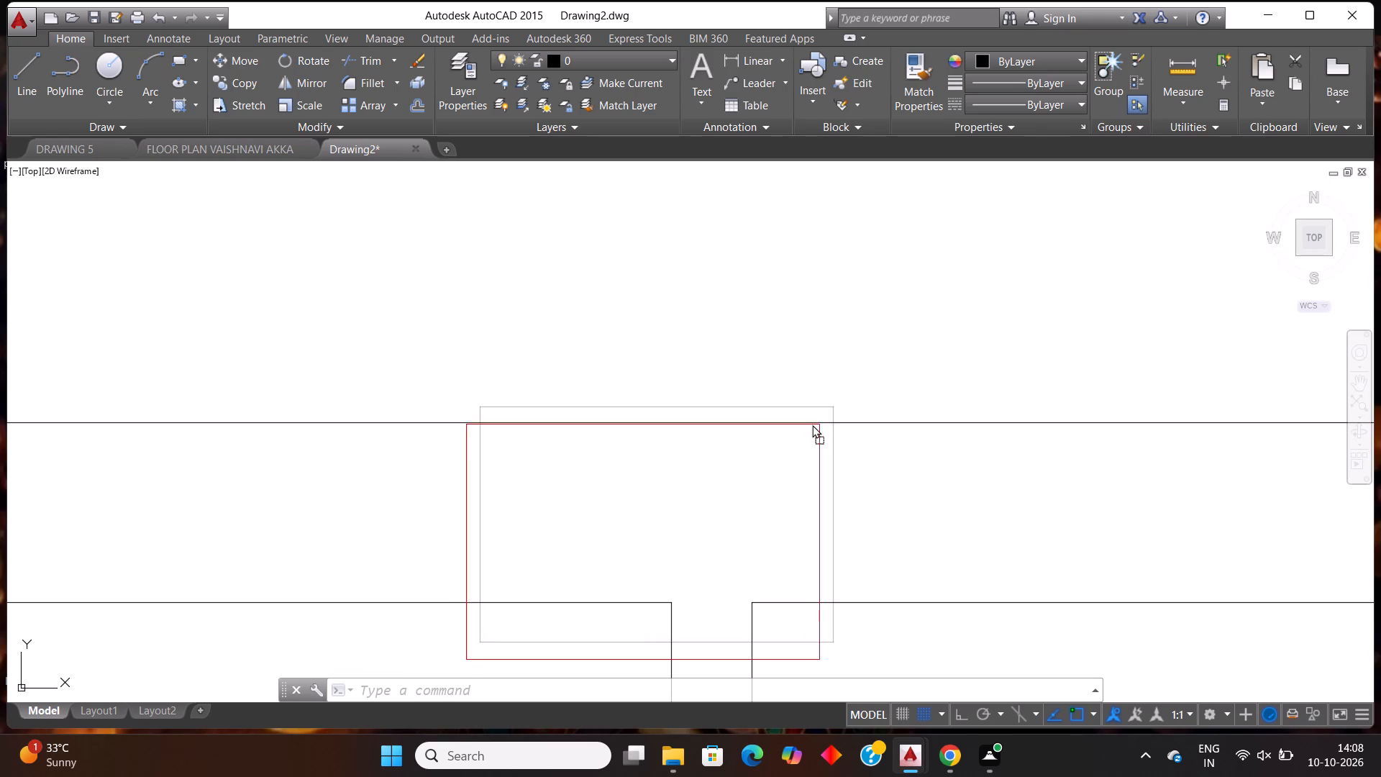
{"action": "left_click_drag", "start_coordinate": [812, 424], "coordinate": [748, 413]}
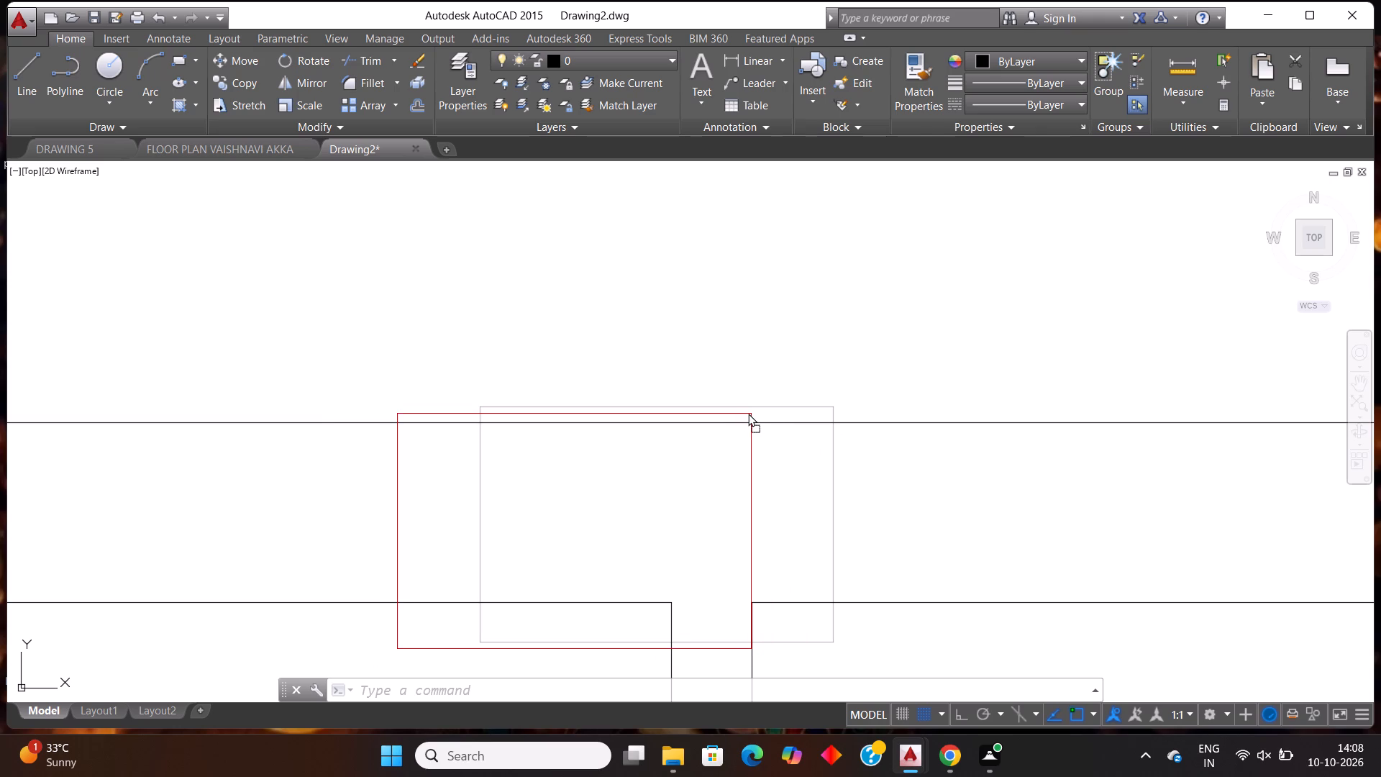
{"action": "left_click_drag", "start_coordinate": [748, 413], "coordinate": [747, 422]}
Copy the solid red fill of the column at the short inner wall and paste it near the empty outline.
{"action": "scroll", "coordinate": [756, 421], "scroll_direction": "down", "scroll_amount": 2}
{"action": "scroll", "coordinate": [889, 424], "scroll_direction": "down", "scroll_amount": 1}
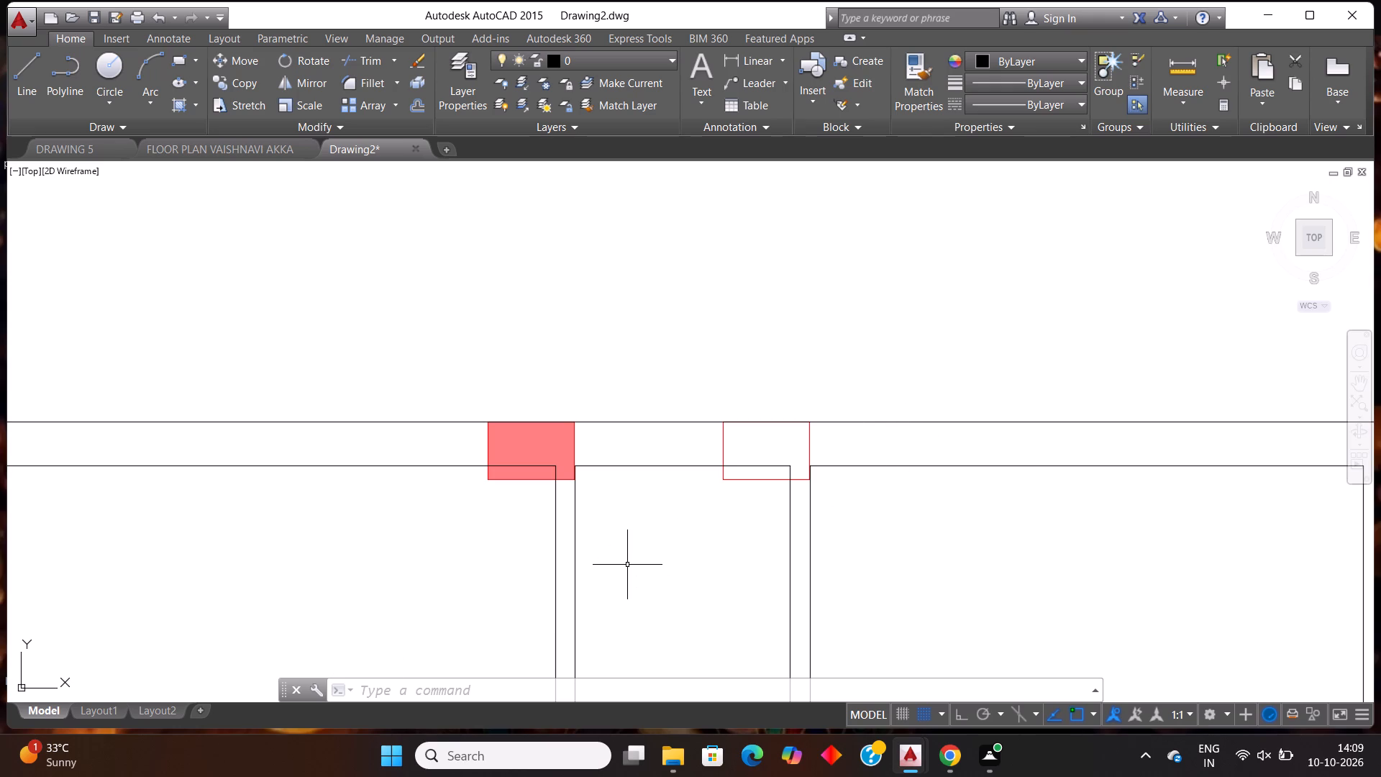
{"action": "scroll", "coordinate": [627, 565], "scroll_direction": "down", "scroll_amount": 1}
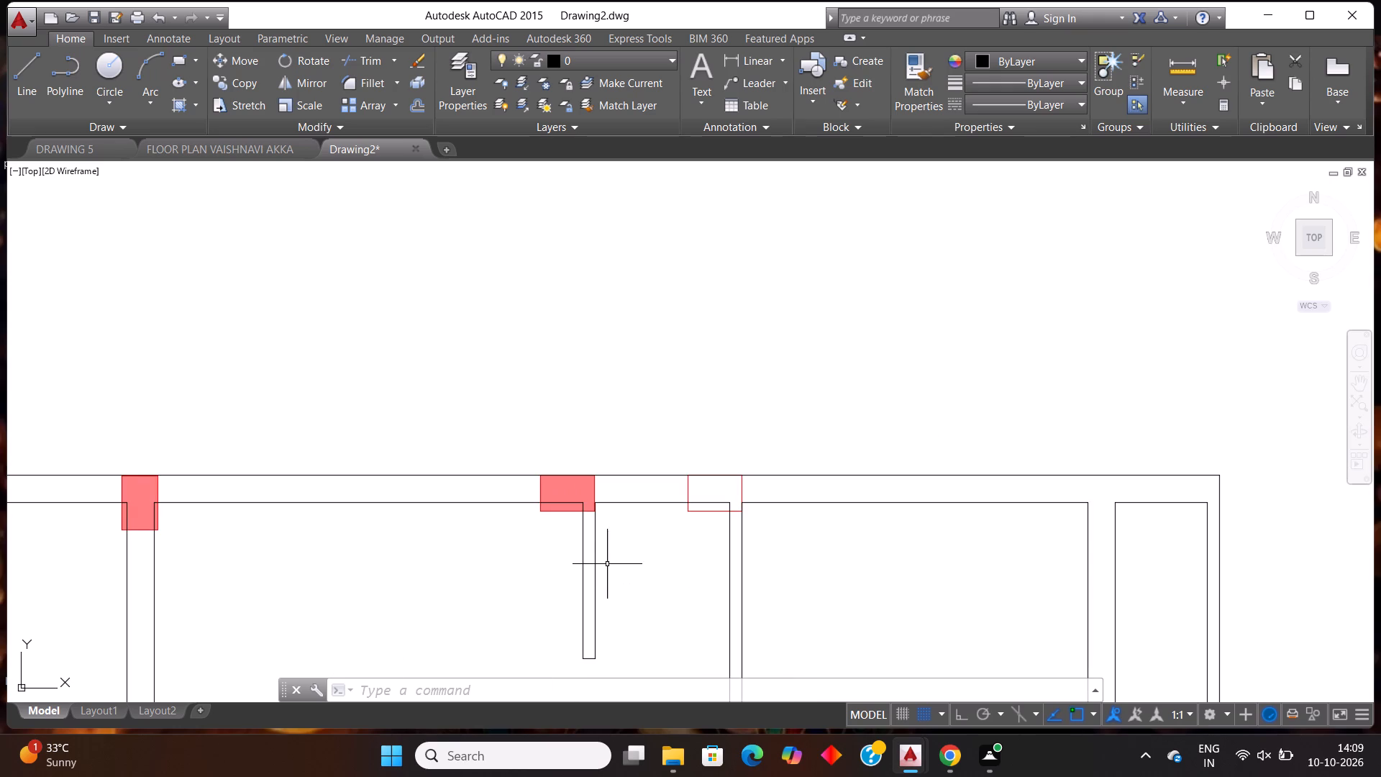
{"action": "left_click", "coordinate": [588, 489]}
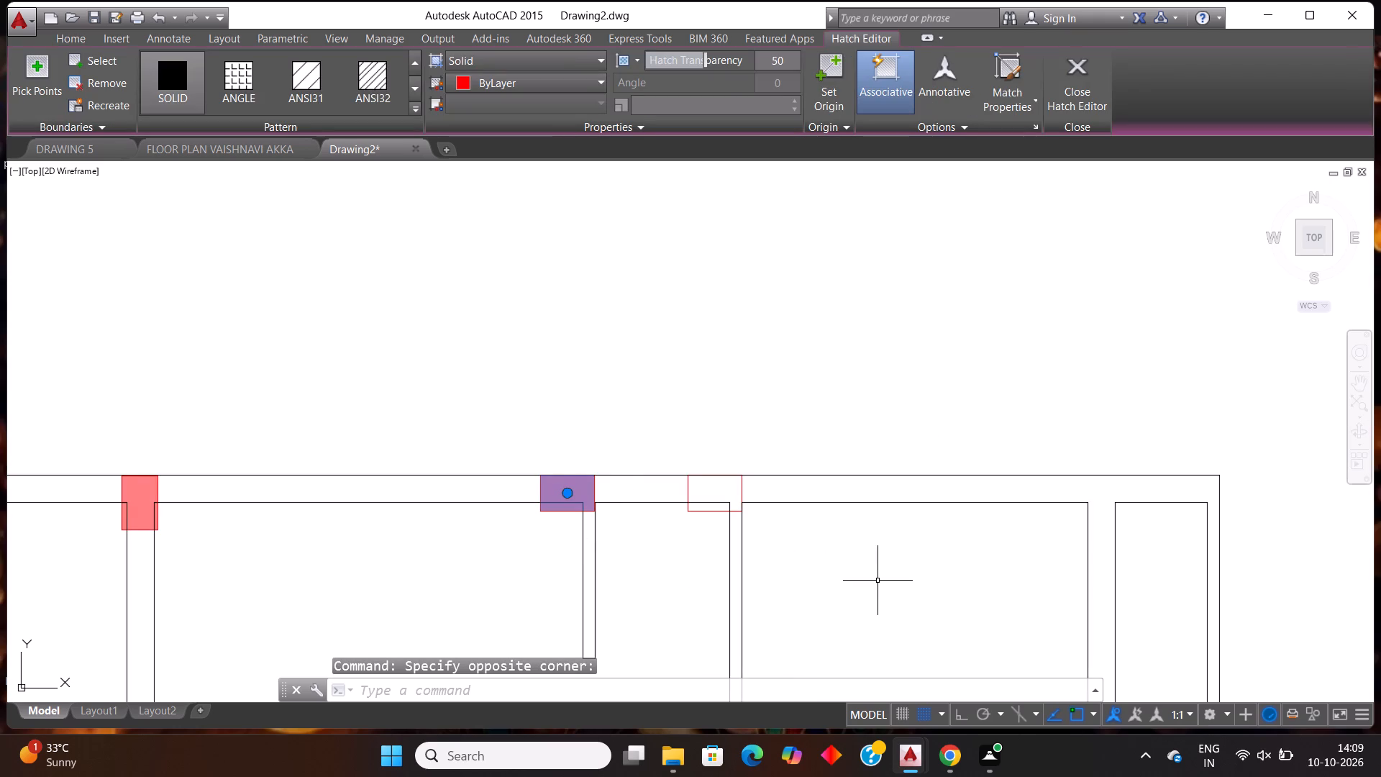
{"action": "key", "text": "ctrl+c"}
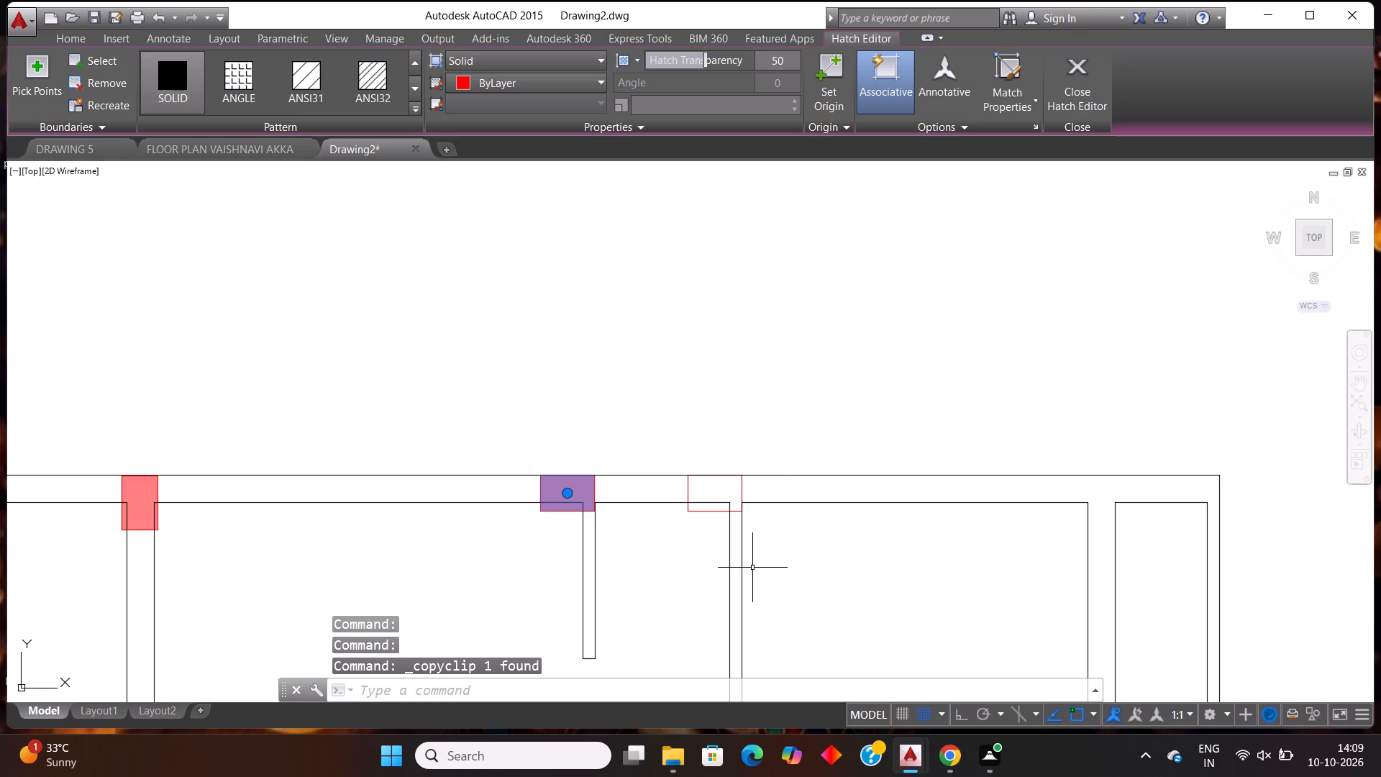
{"action": "key", "text": "ctrl+v"}
{"action": "scroll", "coordinate": [707, 517], "scroll_direction": "up", "scroll_amount": 1}
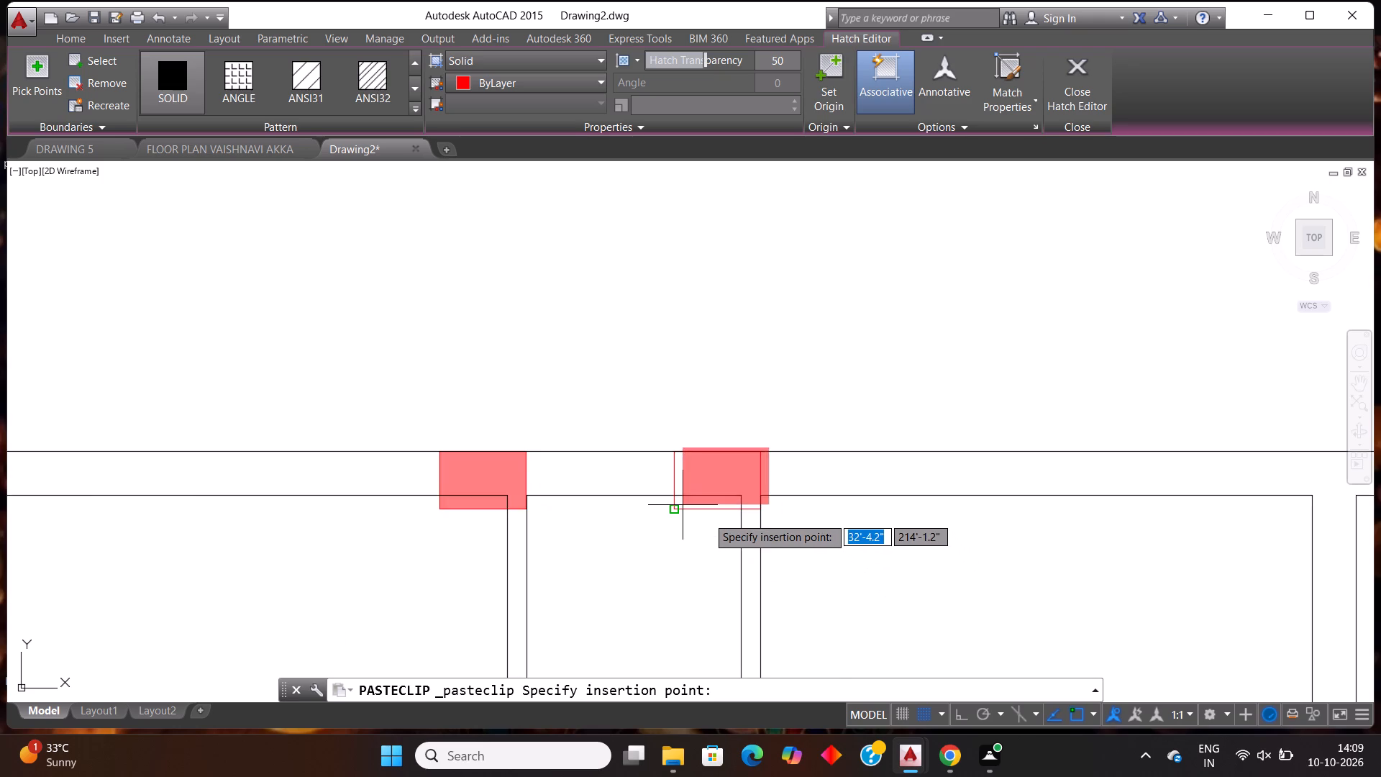
{"action": "scroll", "coordinate": [707, 517], "scroll_direction": "up", "scroll_amount": 2}
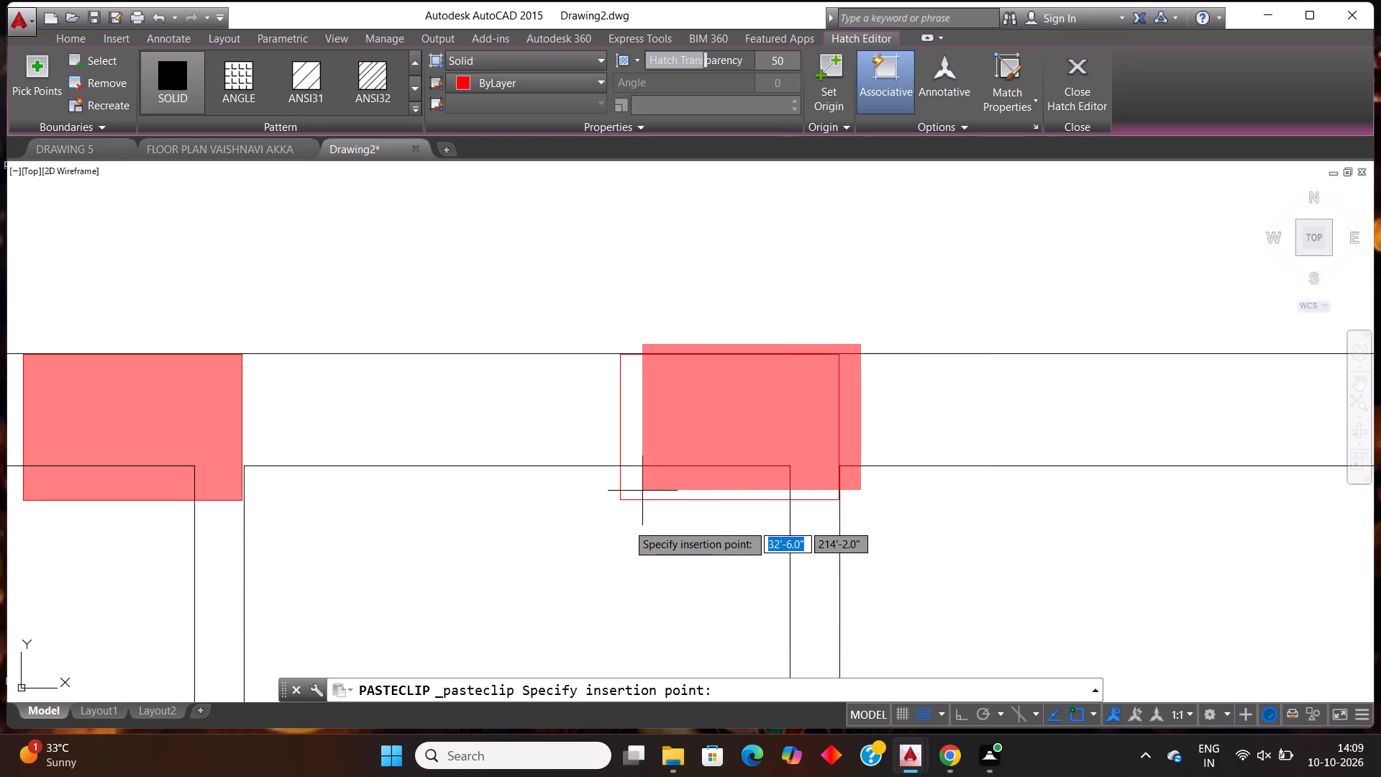
{"action": "left_click", "coordinate": [598, 490]}
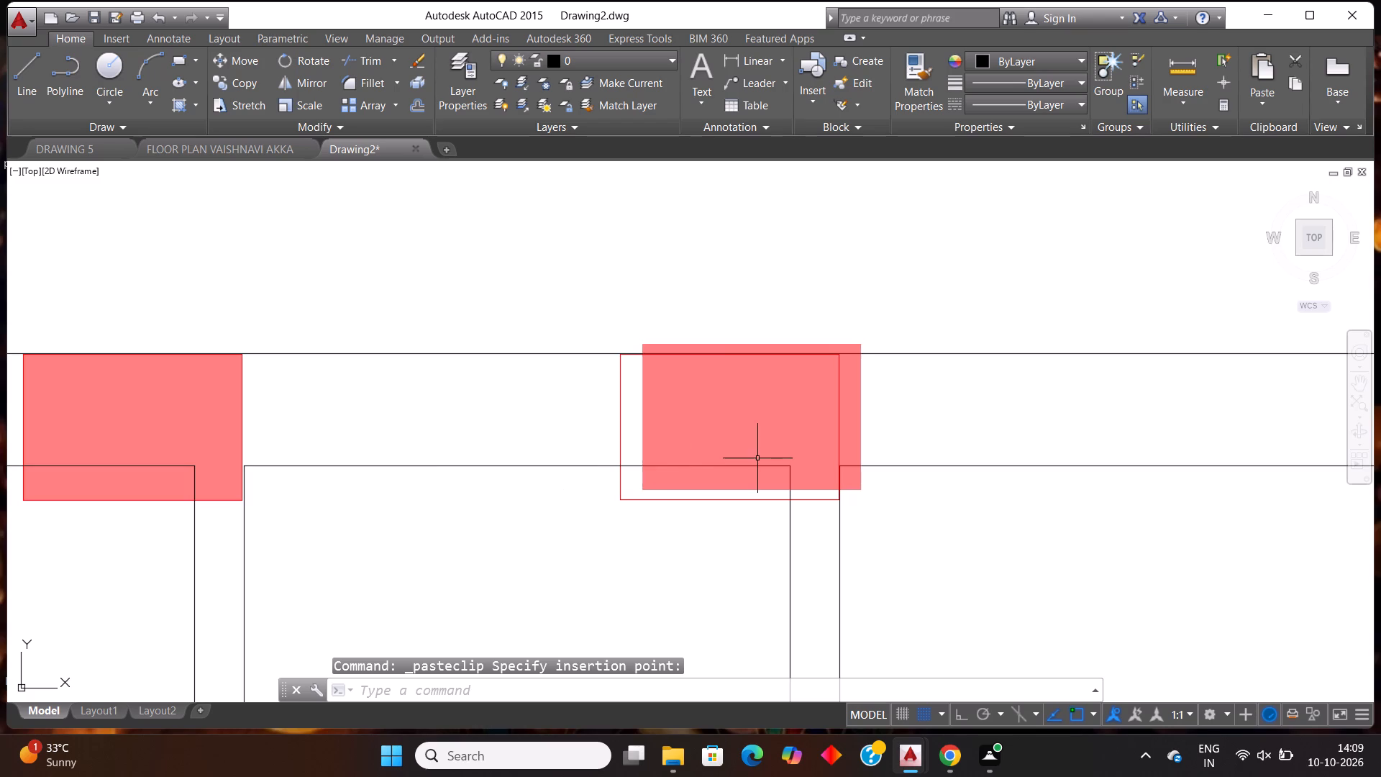
Move the pasted red fill from its lower-left corner onto the outline's lower-left corner so that it fills the outline.
{"action": "scroll", "coordinate": [757, 458], "scroll_direction": "down", "scroll_amount": 1}
{"action": "scroll", "coordinate": [757, 458], "scroll_direction": "up", "scroll_amount": 2}
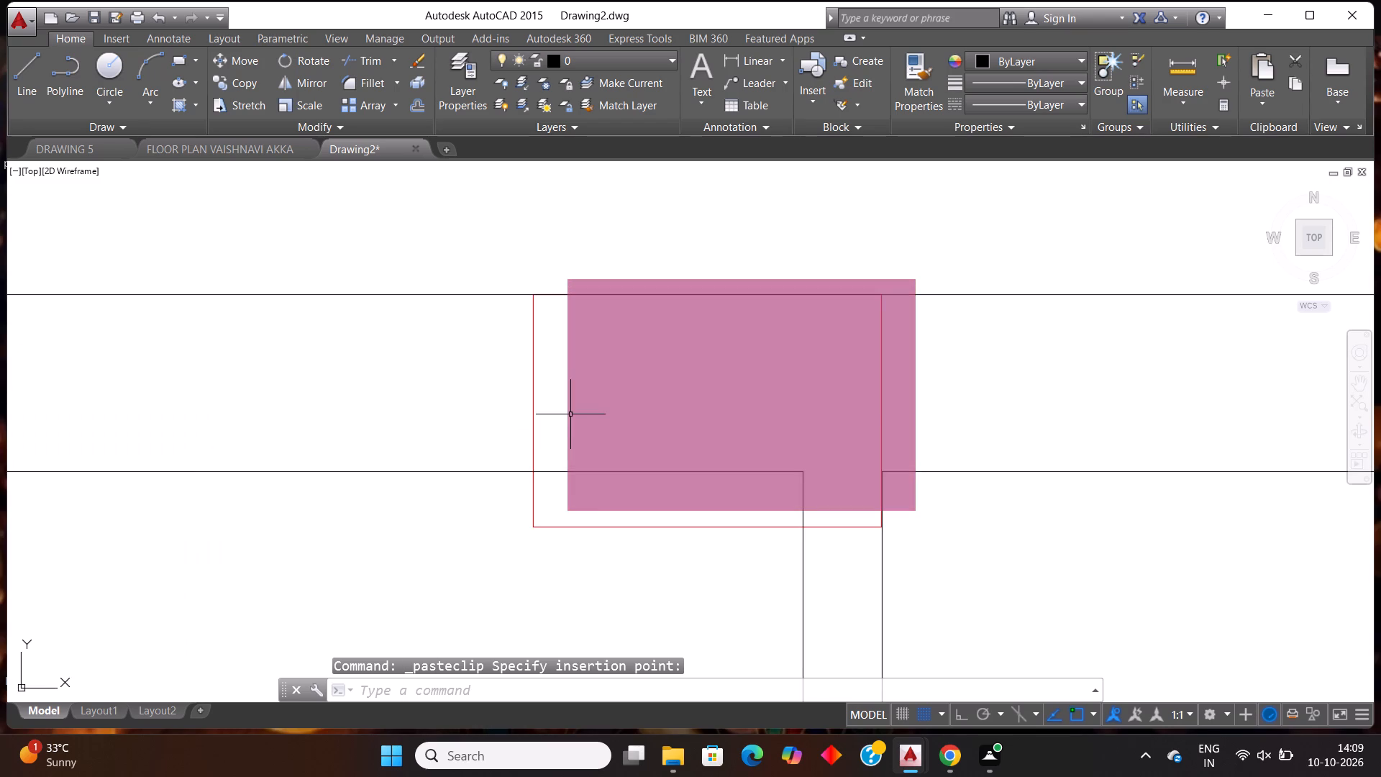
{"action": "left_click", "coordinate": [570, 414]}
{"action": "key", "text": "m"}
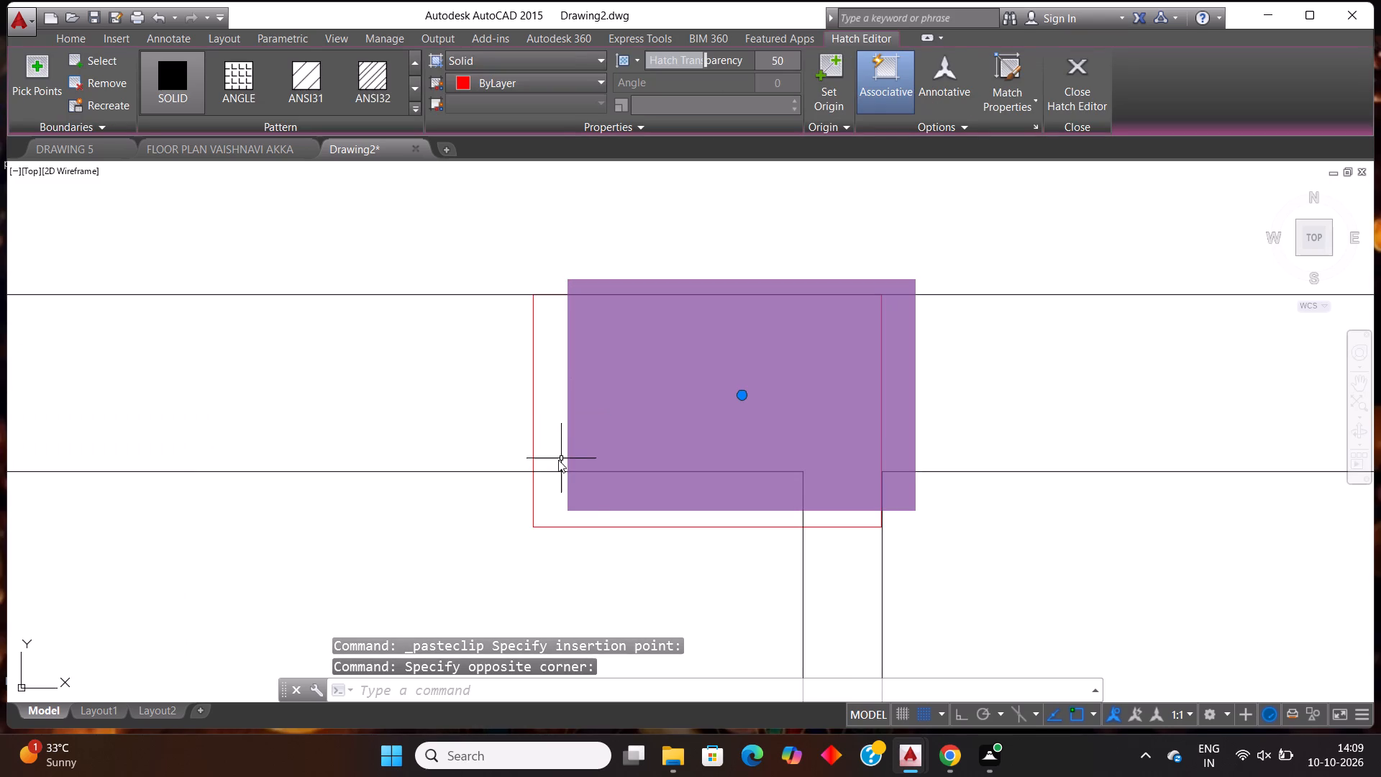
{"action": "key", "text": "Return"}
{"action": "left_click", "coordinate": [561, 491]}
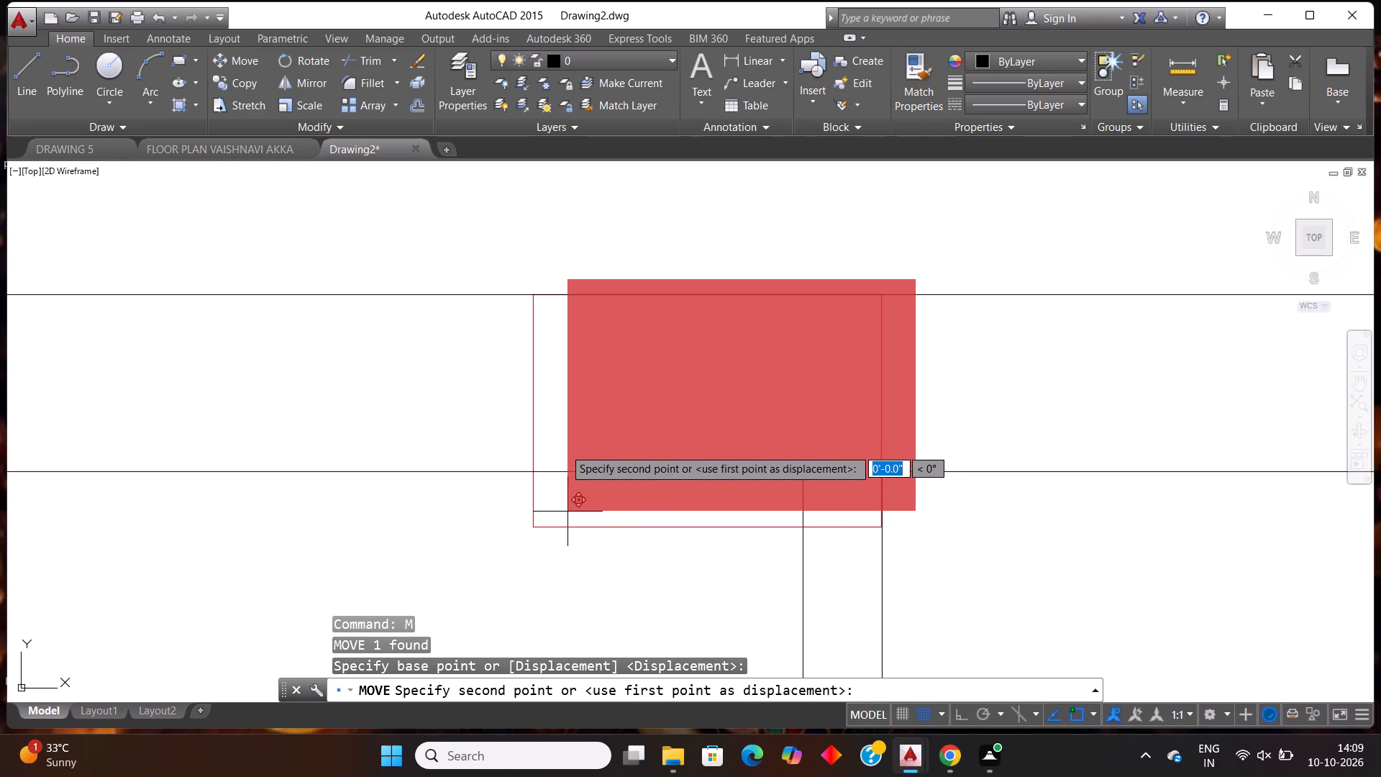
{"action": "scroll", "coordinate": [564, 448], "scroll_direction": "down", "scroll_amount": 3}
{"action": "scroll", "coordinate": [585, 432], "scroll_direction": "up", "scroll_amount": 2}
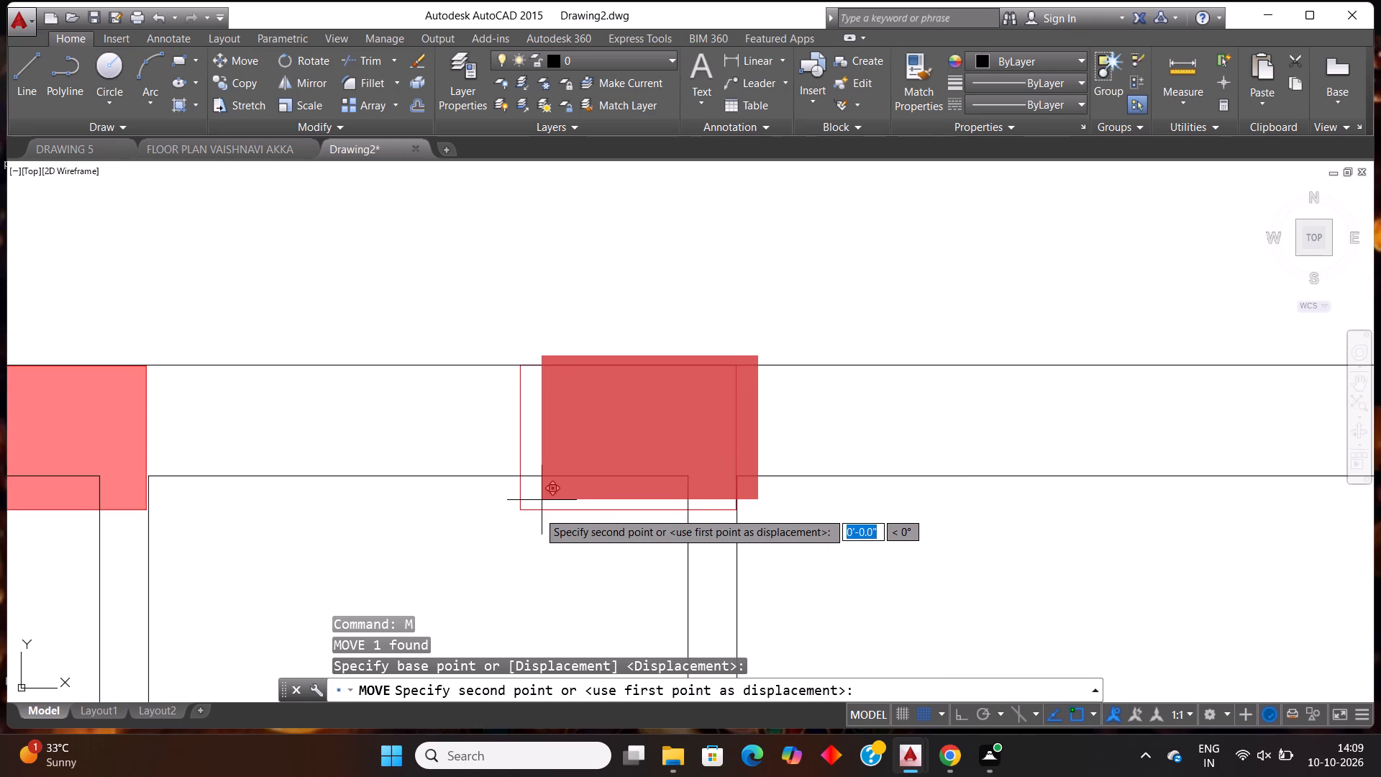
{"action": "scroll", "coordinate": [538, 511], "scroll_direction": "up", "scroll_amount": 1}
{"action": "scroll", "coordinate": [539, 510], "scroll_direction": "down", "scroll_amount": 2}
{"action": "scroll", "coordinate": [537, 526], "scroll_direction": "up", "scroll_amount": 2}
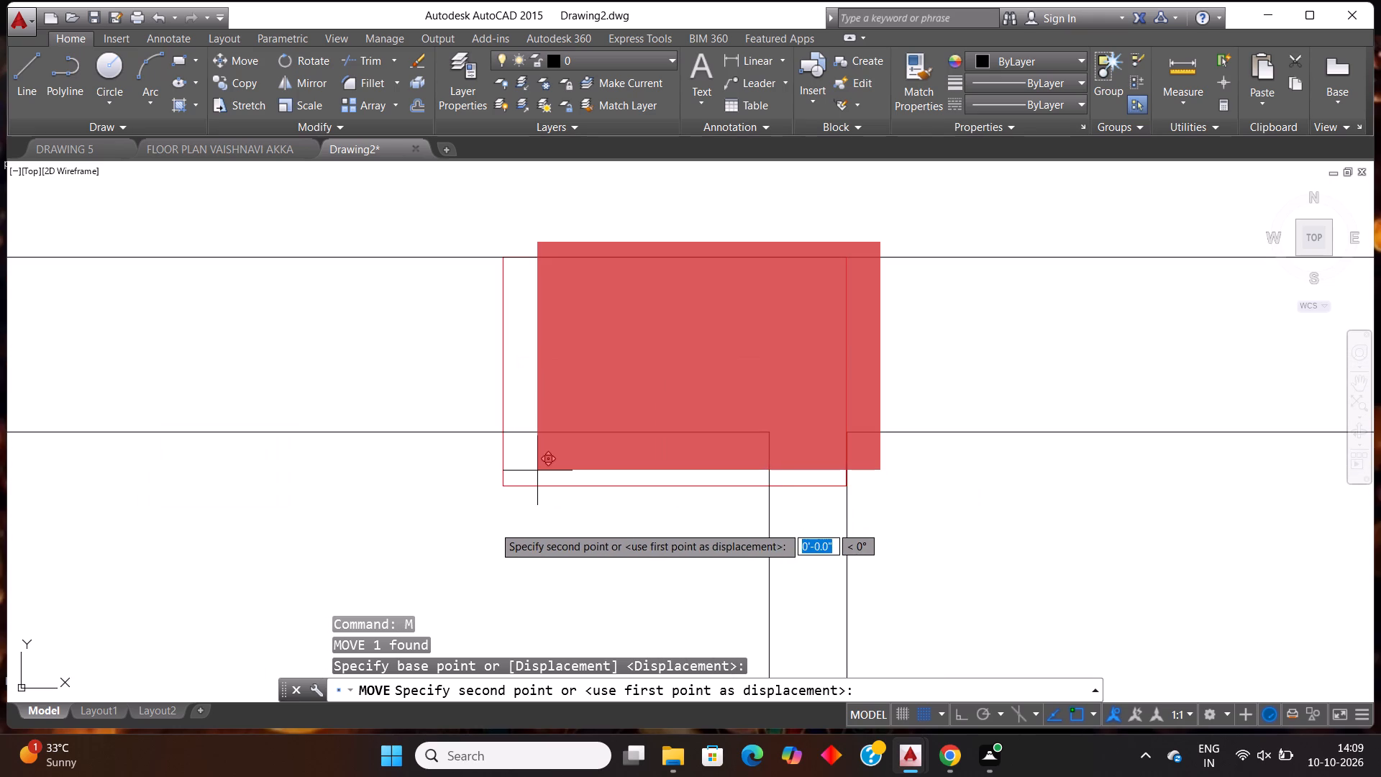
{"action": "scroll", "coordinate": [533, 414], "scroll_direction": "down", "scroll_amount": 3}
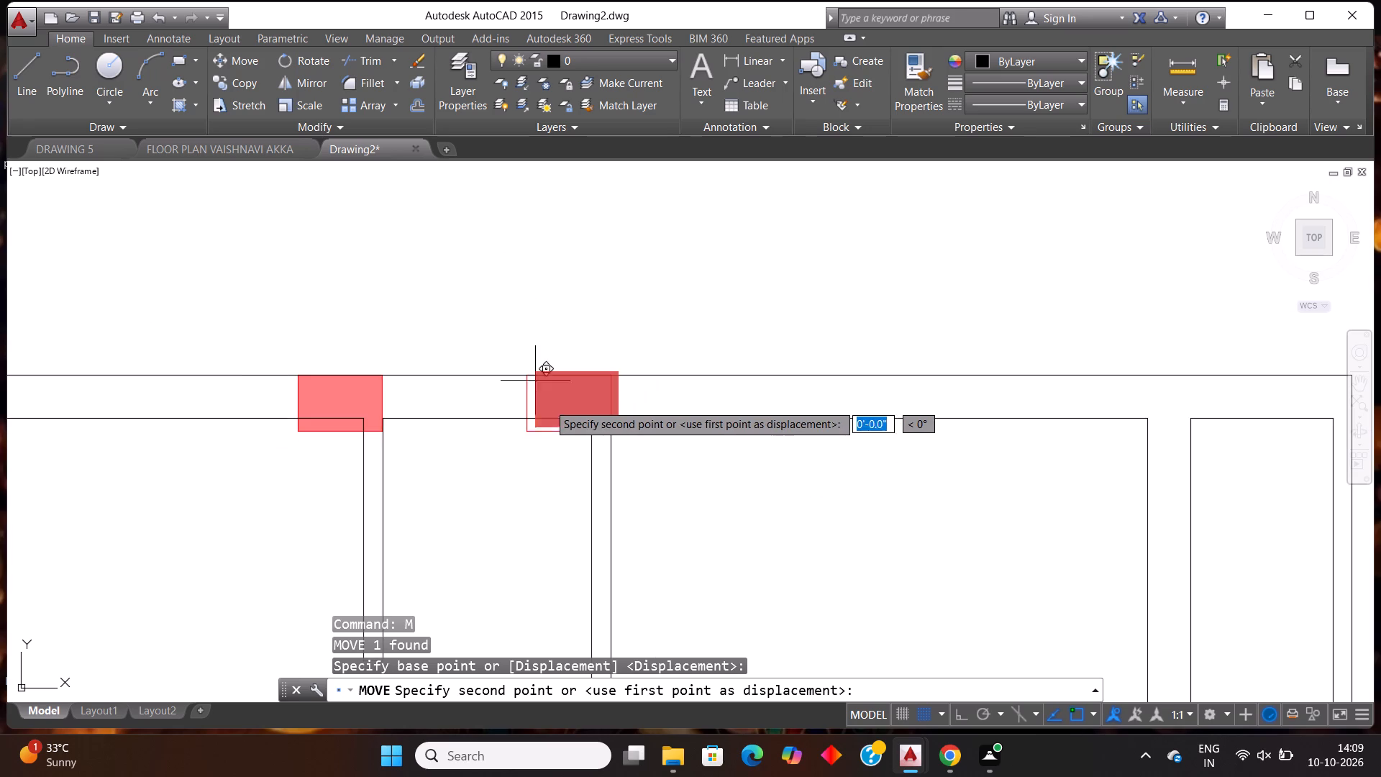
{"action": "scroll", "coordinate": [548, 404], "scroll_direction": "up", "scroll_amount": 1}
{"action": "scroll", "coordinate": [548, 404], "scroll_direction": "down", "scroll_amount": 2}
{"action": "scroll", "coordinate": [545, 412], "scroll_direction": "up", "scroll_amount": 2}
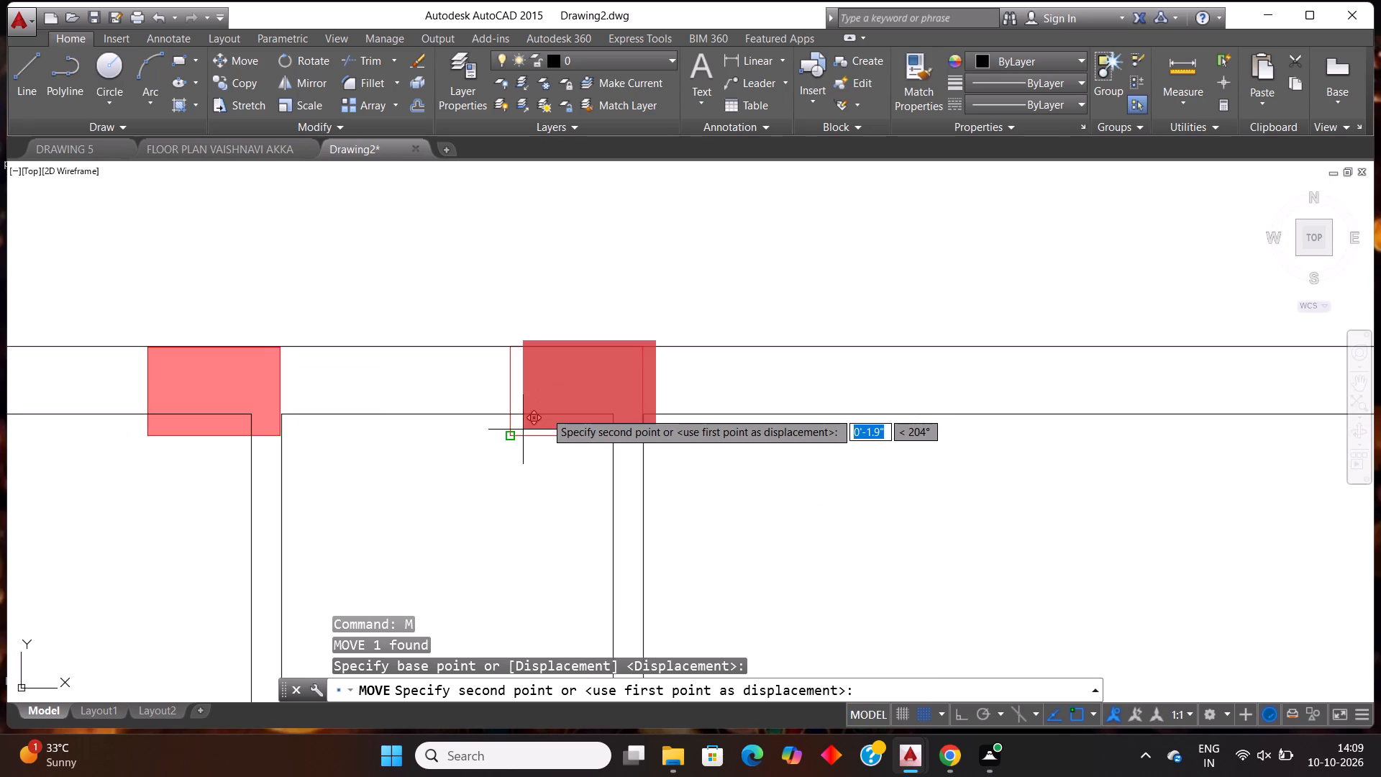
{"action": "scroll", "coordinate": [545, 412], "scroll_direction": "up", "scroll_amount": 1}
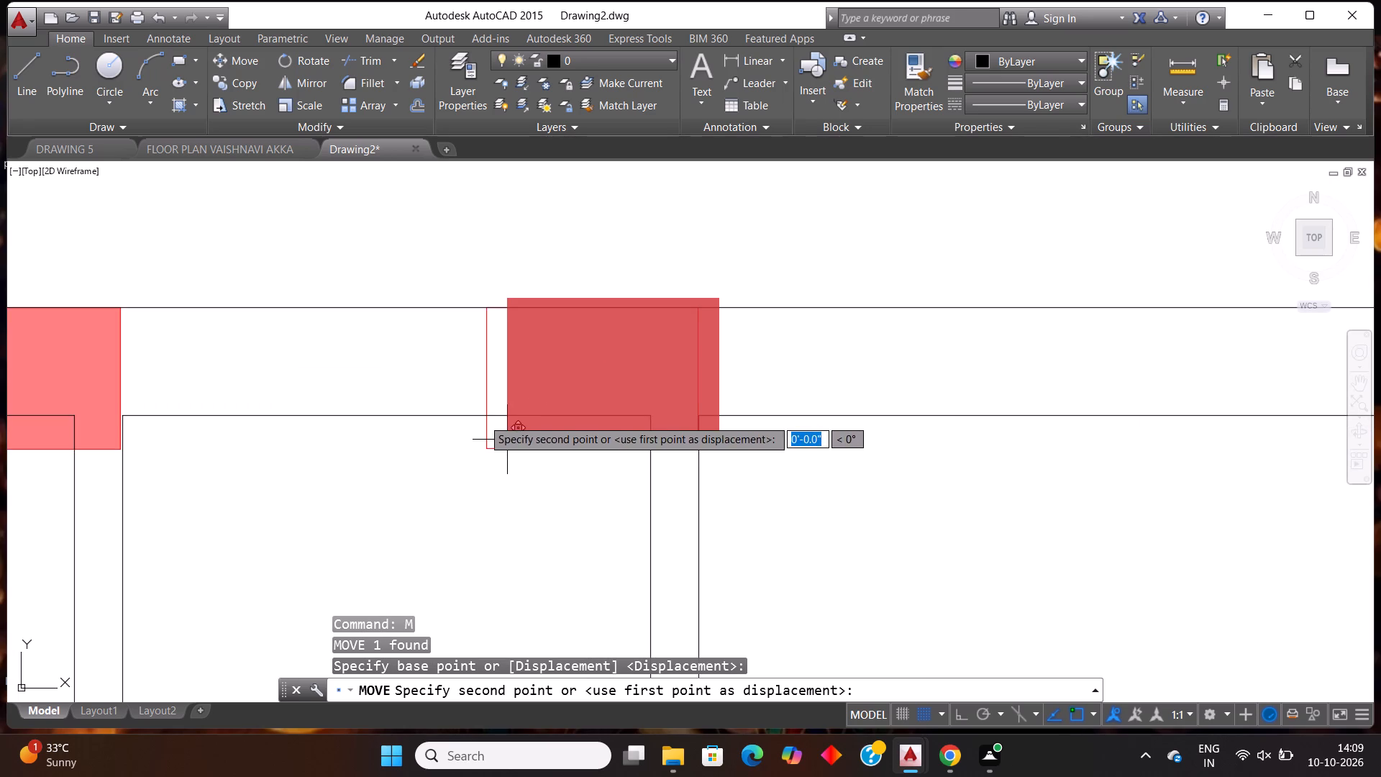
{"action": "scroll", "coordinate": [483, 398], "scroll_direction": "down", "scroll_amount": 1}
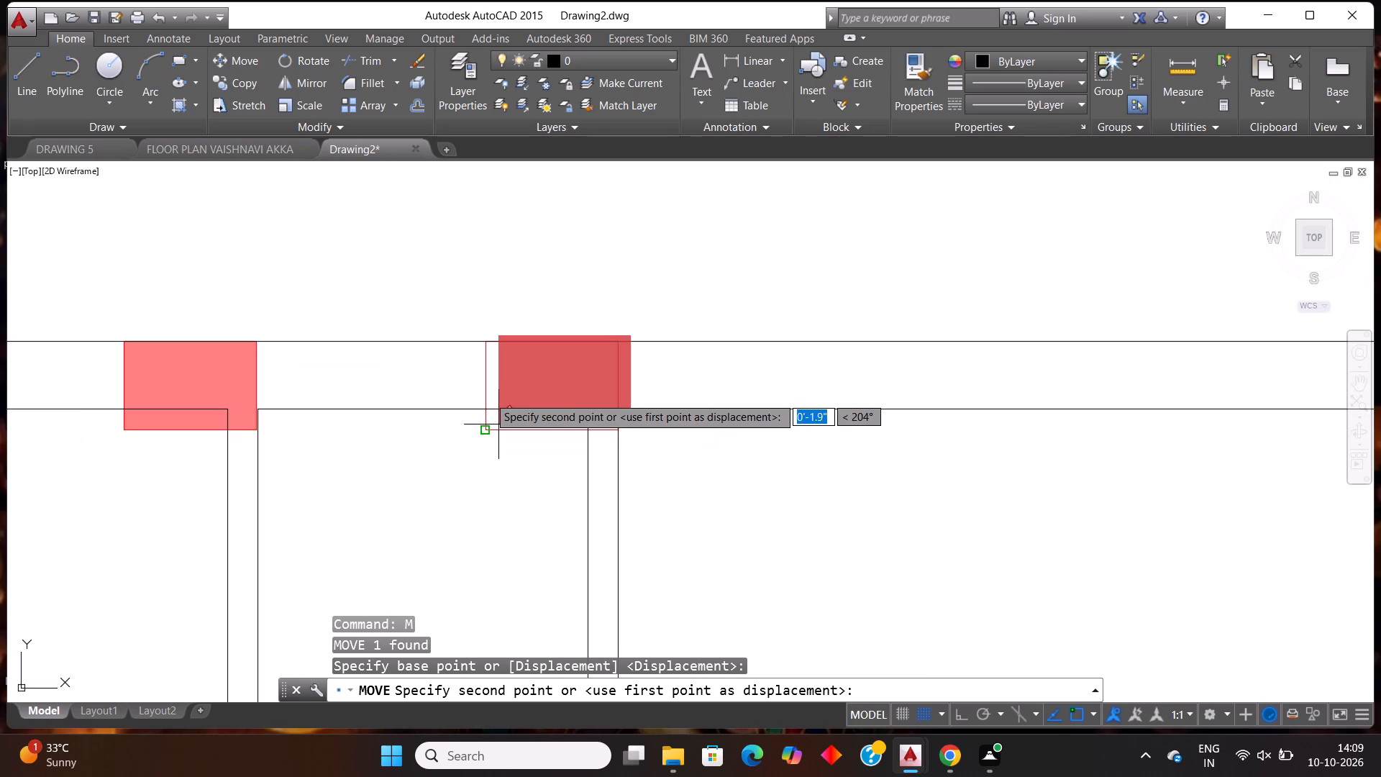
{"action": "left_click", "coordinate": [488, 396]}
Copy the right-hand upright spare column outside the plan and paste the duplicate just below the two spares.
{"action": "scroll", "coordinate": [669, 457], "scroll_direction": "down", "scroll_amount": 1}
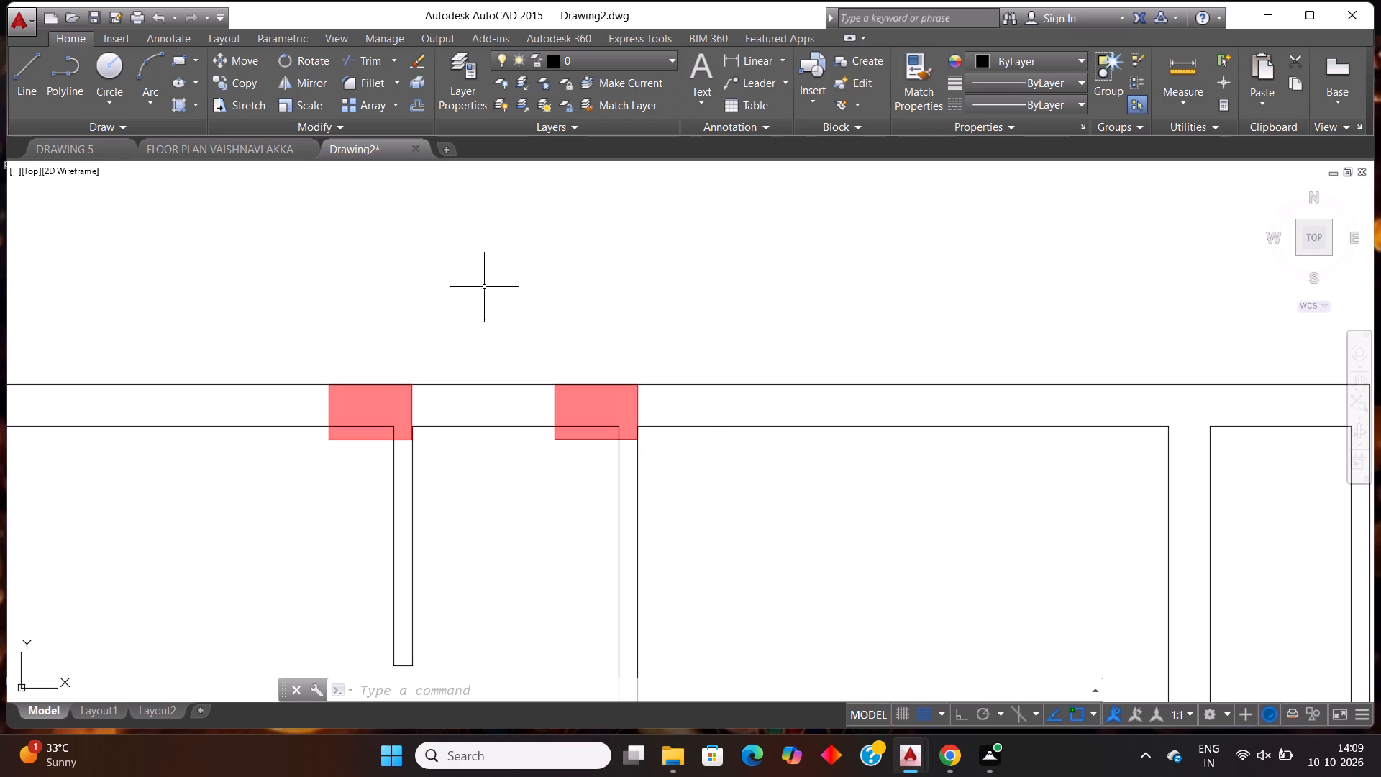
{"action": "scroll", "coordinate": [465, 545], "scroll_direction": "down", "scroll_amount": 3}
{"action": "scroll", "coordinate": [480, 483], "scroll_direction": "down", "scroll_amount": 1}
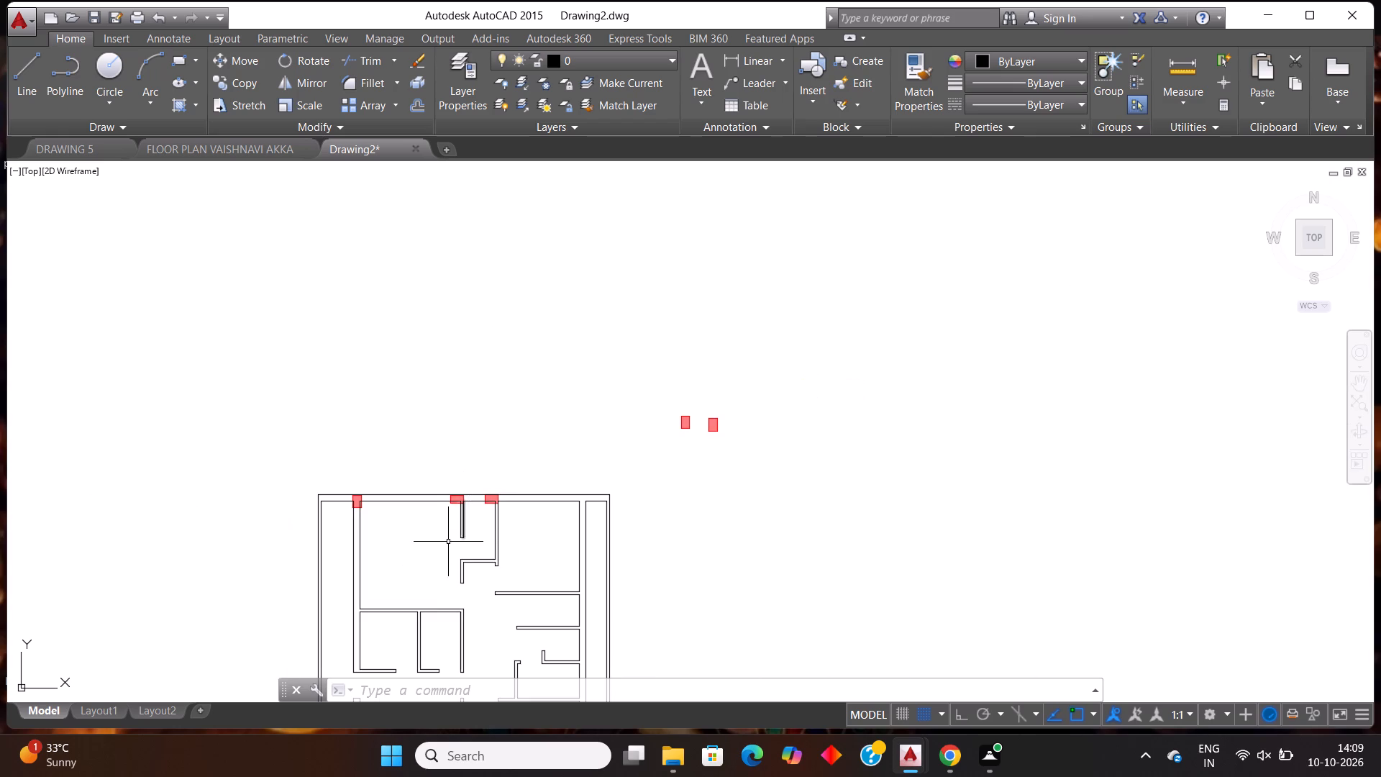
{"action": "scroll", "coordinate": [410, 555], "scroll_direction": "up", "scroll_amount": 2}
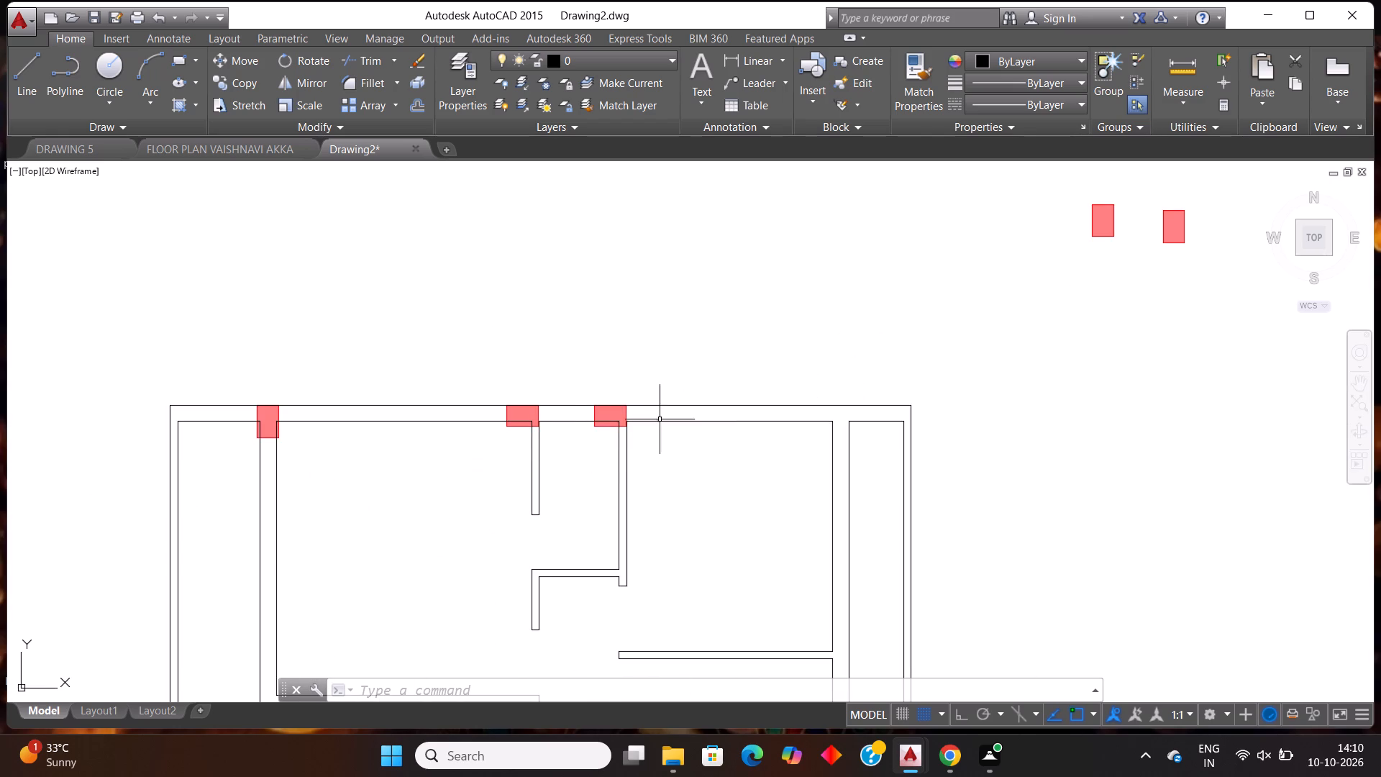
{"action": "scroll", "coordinate": [663, 309], "scroll_direction": "down", "scroll_amount": 2}
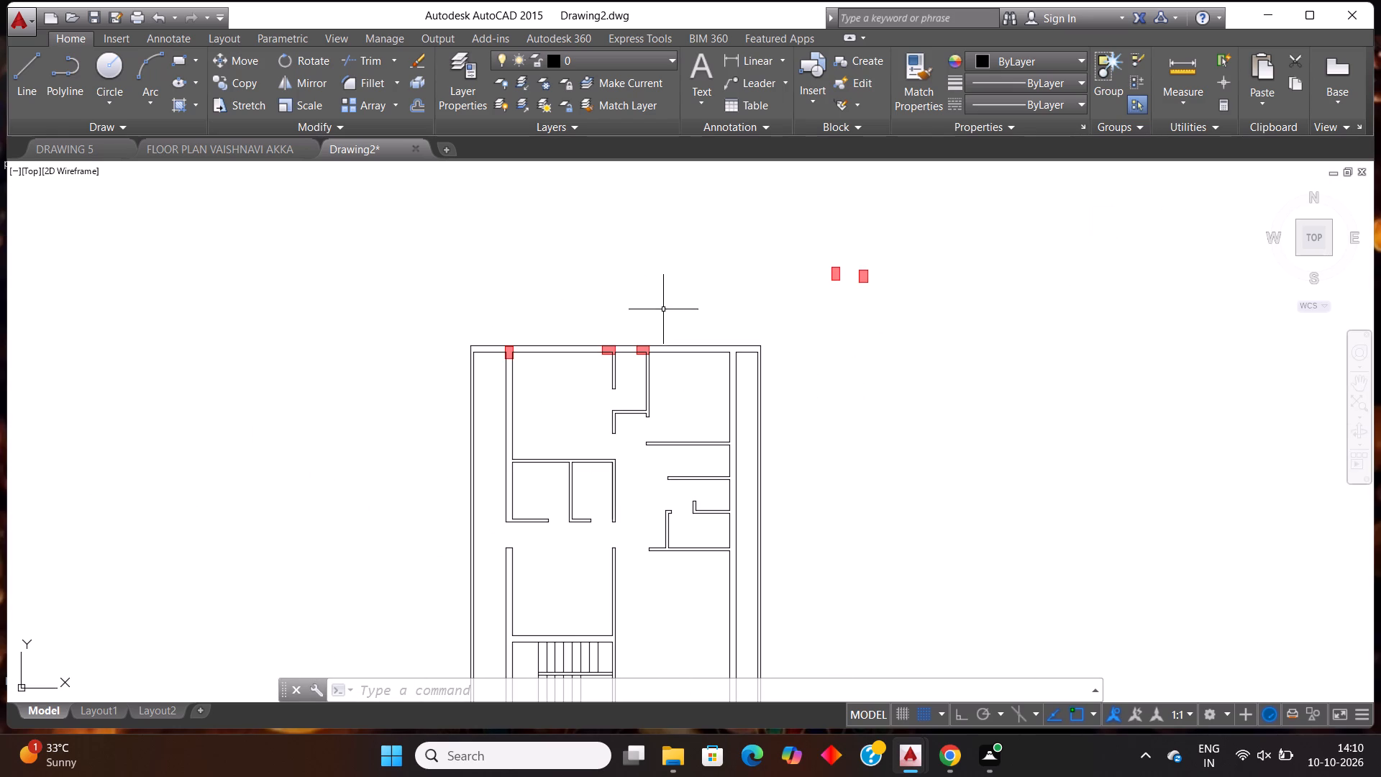
{"action": "scroll", "coordinate": [929, 290], "scroll_direction": "up", "scroll_amount": 3}
{"action": "left_click", "coordinate": [782, 279]}
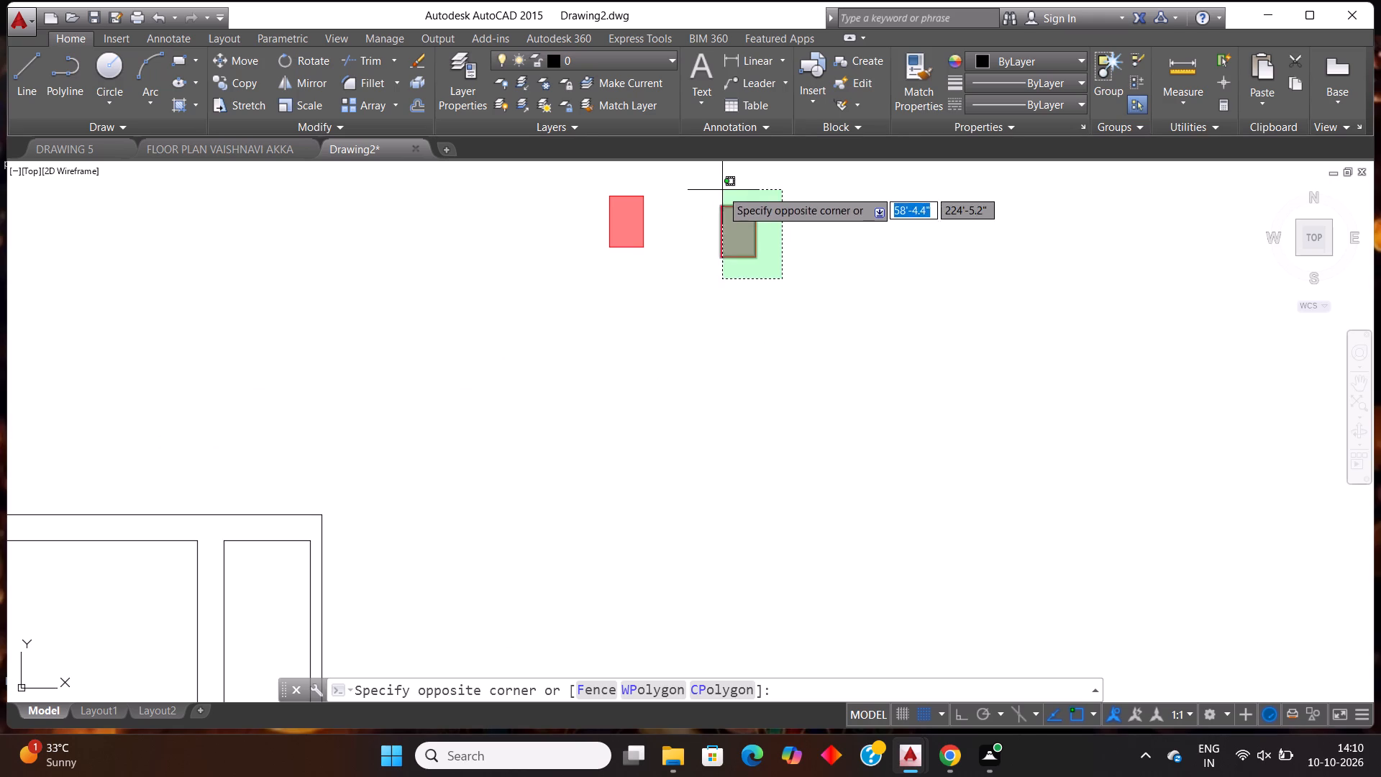
{"action": "left_click", "coordinate": [712, 191]}
{"action": "key", "text": "ctrl+c"}
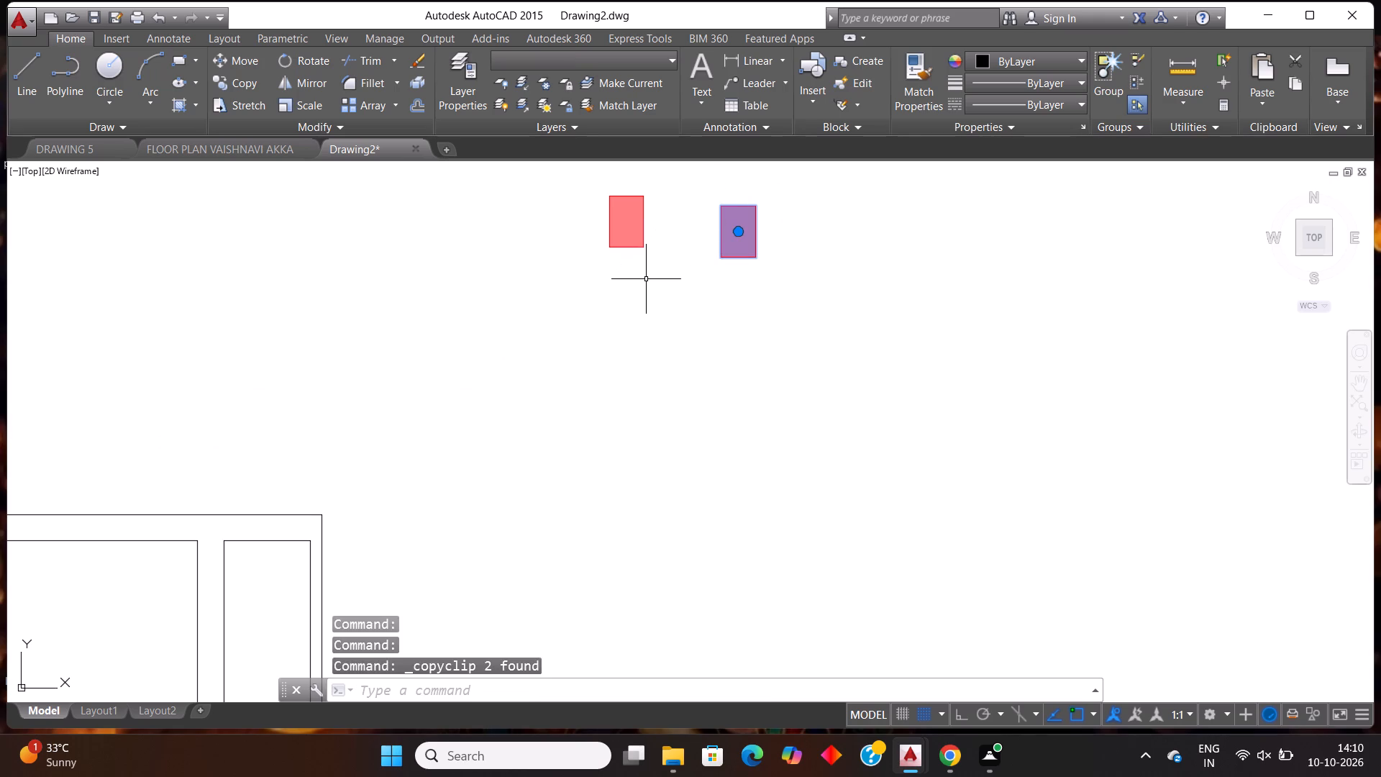
{"action": "key", "text": "ctrl+v"}
{"action": "left_click", "coordinate": [692, 414]}
Rotate the pasted column and its fill a quarter turn so the block lies horizontally.
{"action": "left_click", "coordinate": [726, 417]}
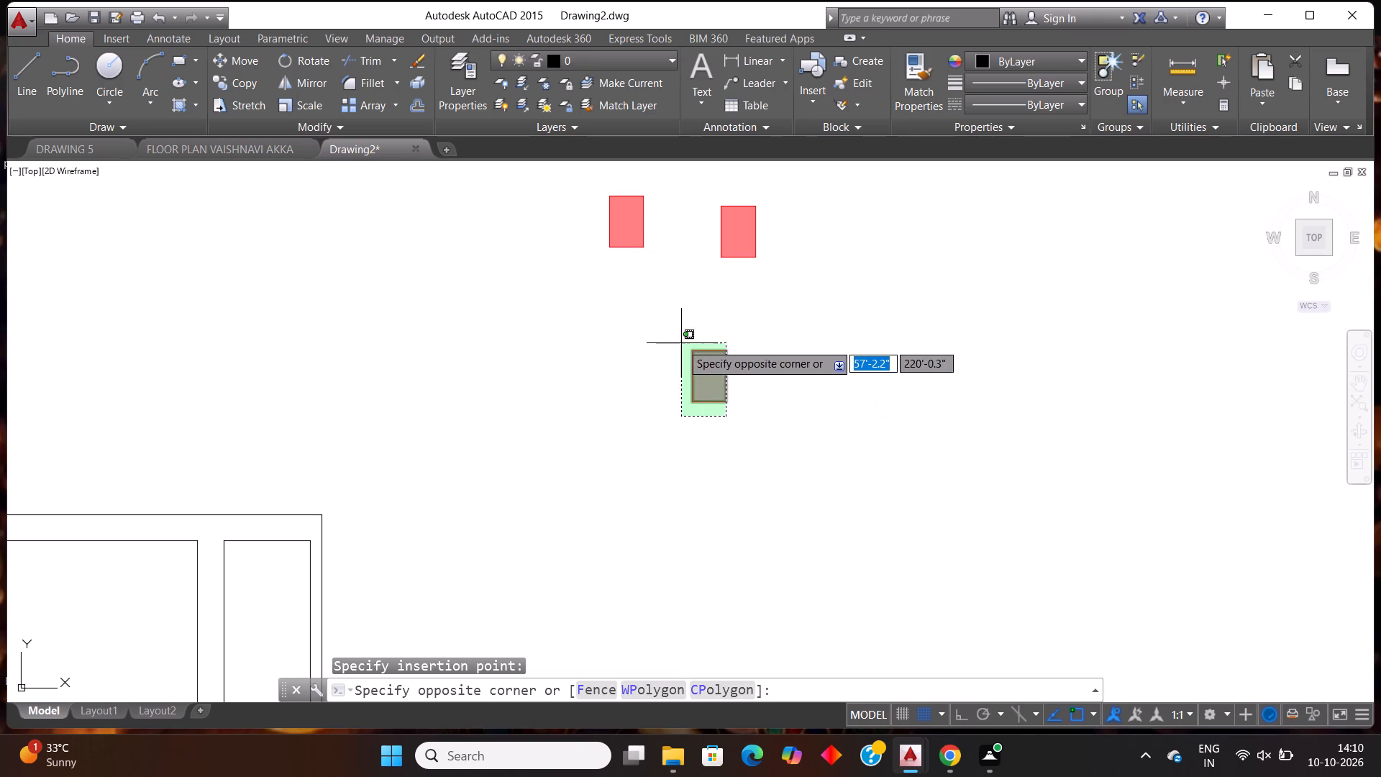
{"action": "left_click", "coordinate": [681, 343]}
{"action": "key", "text": "r"}
{"action": "key", "text": "o"}
{"action": "key", "text": "Return"}
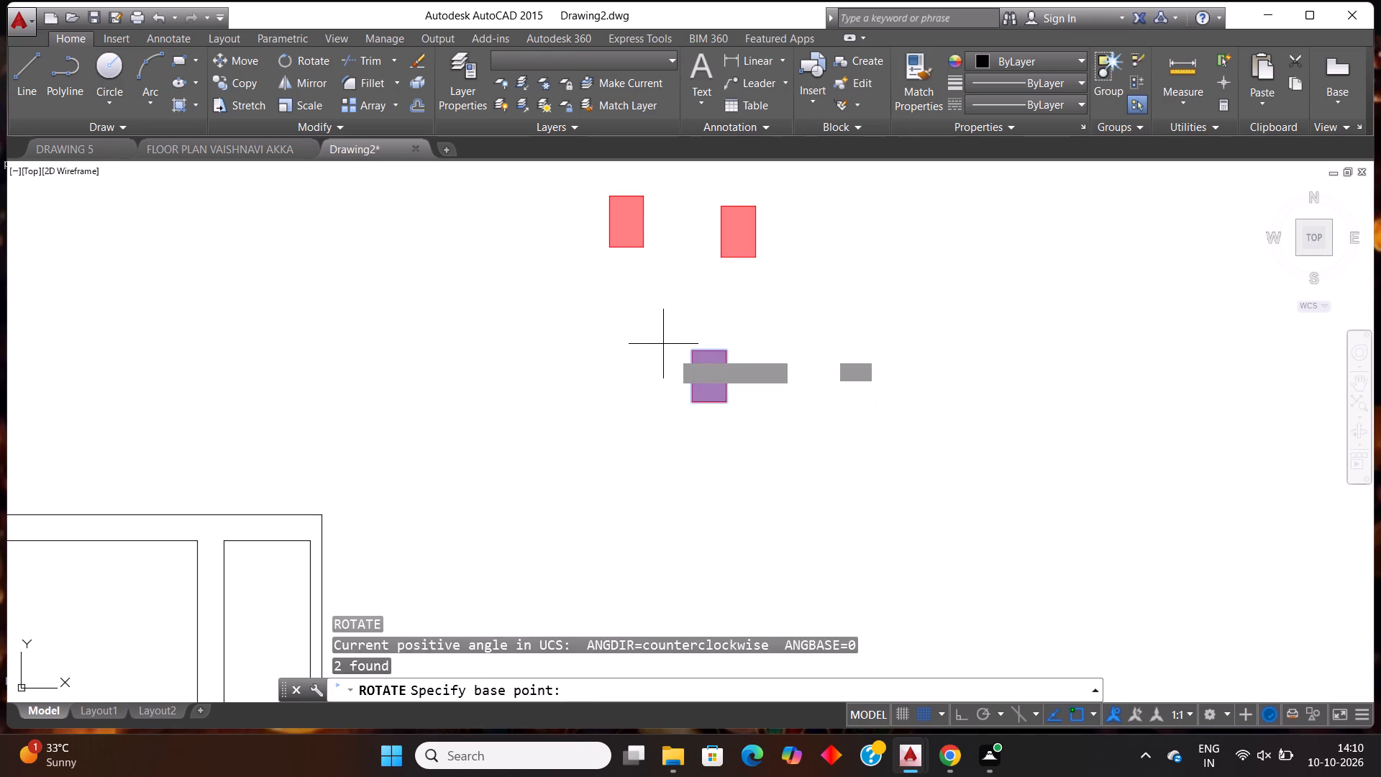
{"action": "left_click", "coordinate": [672, 352]}
{"action": "left_click", "coordinate": [652, 430]}
Copy the horizontal column block and paste it where the top wall meets the long inner wall nearest the plan's right side.
{"action": "left_click", "coordinate": [661, 438]}
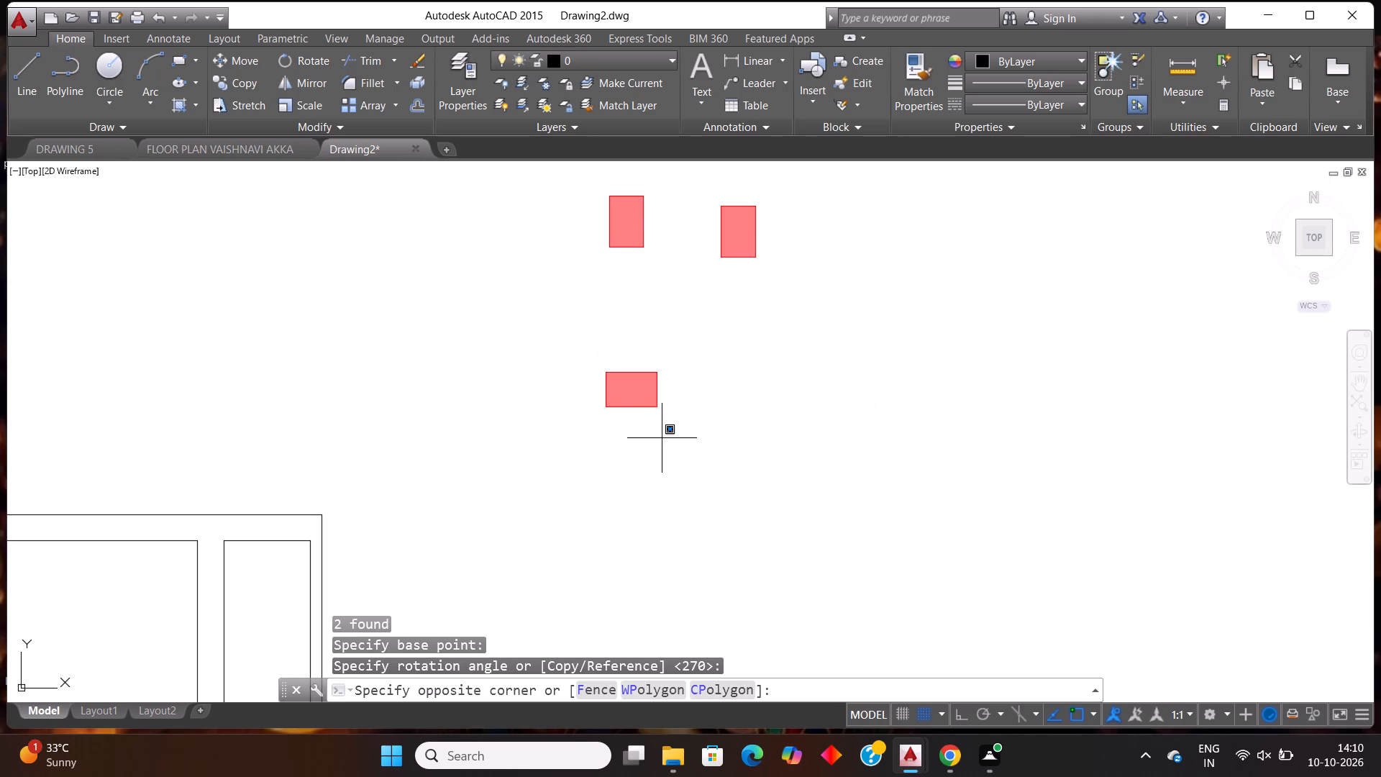
{"action": "left_click", "coordinate": [527, 322]}
{"action": "key", "text": "ctrl+c"}
{"action": "key", "text": "ctrl+v"}
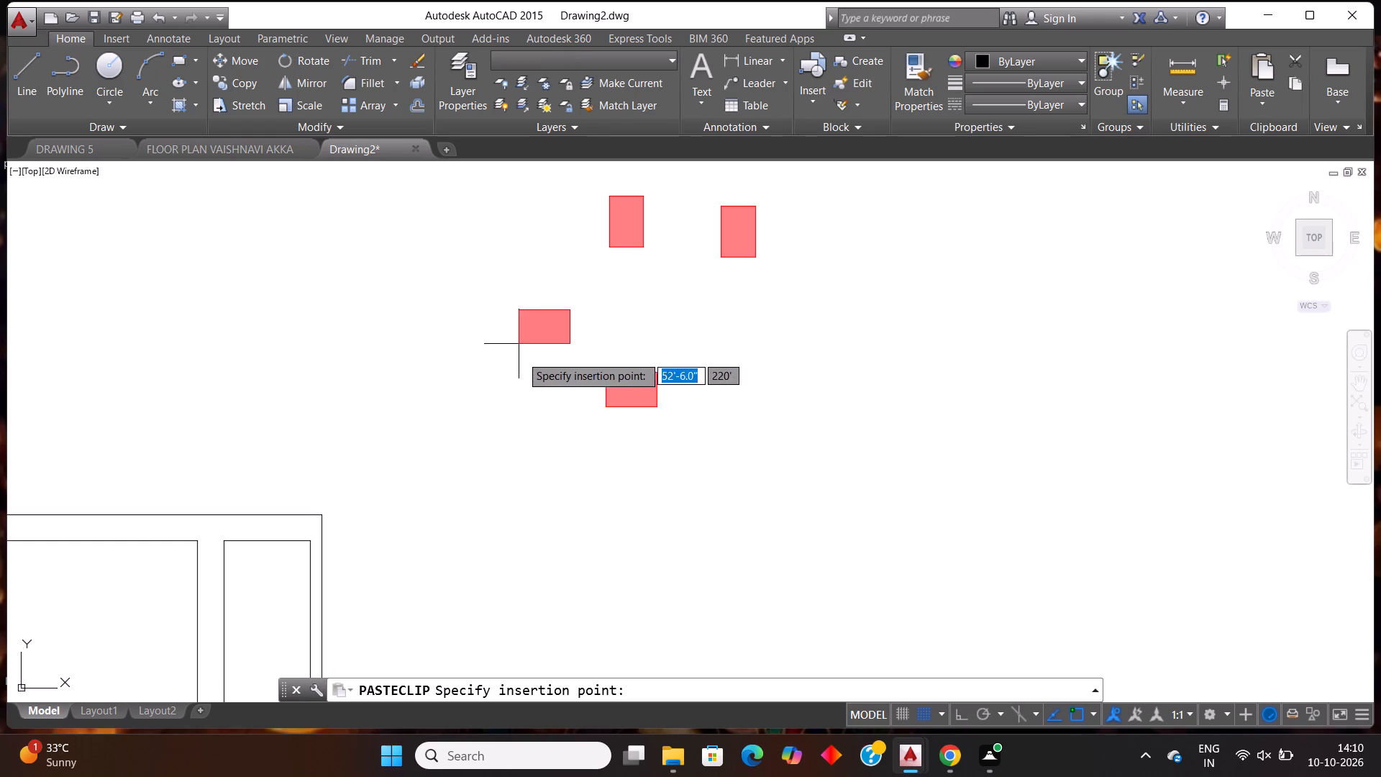
{"action": "left_click", "coordinate": [198, 556]}
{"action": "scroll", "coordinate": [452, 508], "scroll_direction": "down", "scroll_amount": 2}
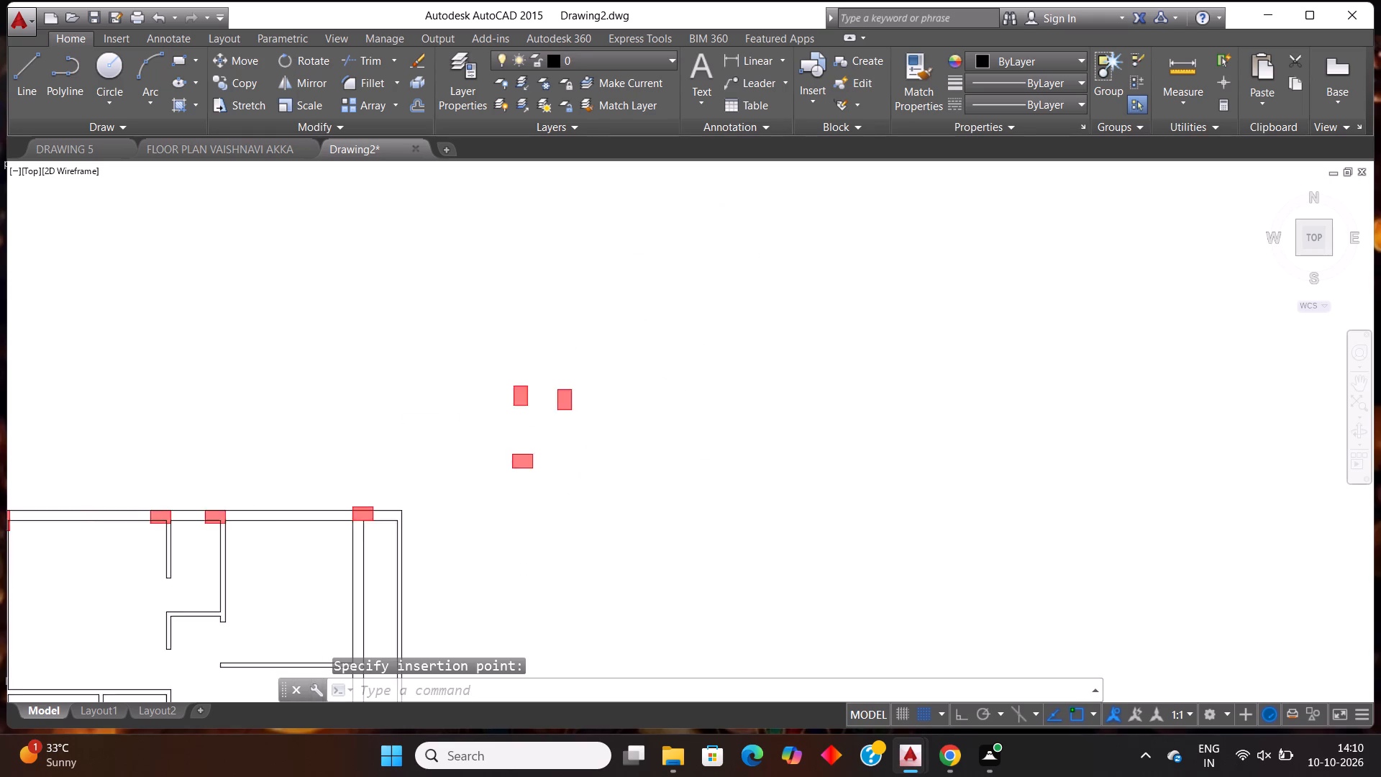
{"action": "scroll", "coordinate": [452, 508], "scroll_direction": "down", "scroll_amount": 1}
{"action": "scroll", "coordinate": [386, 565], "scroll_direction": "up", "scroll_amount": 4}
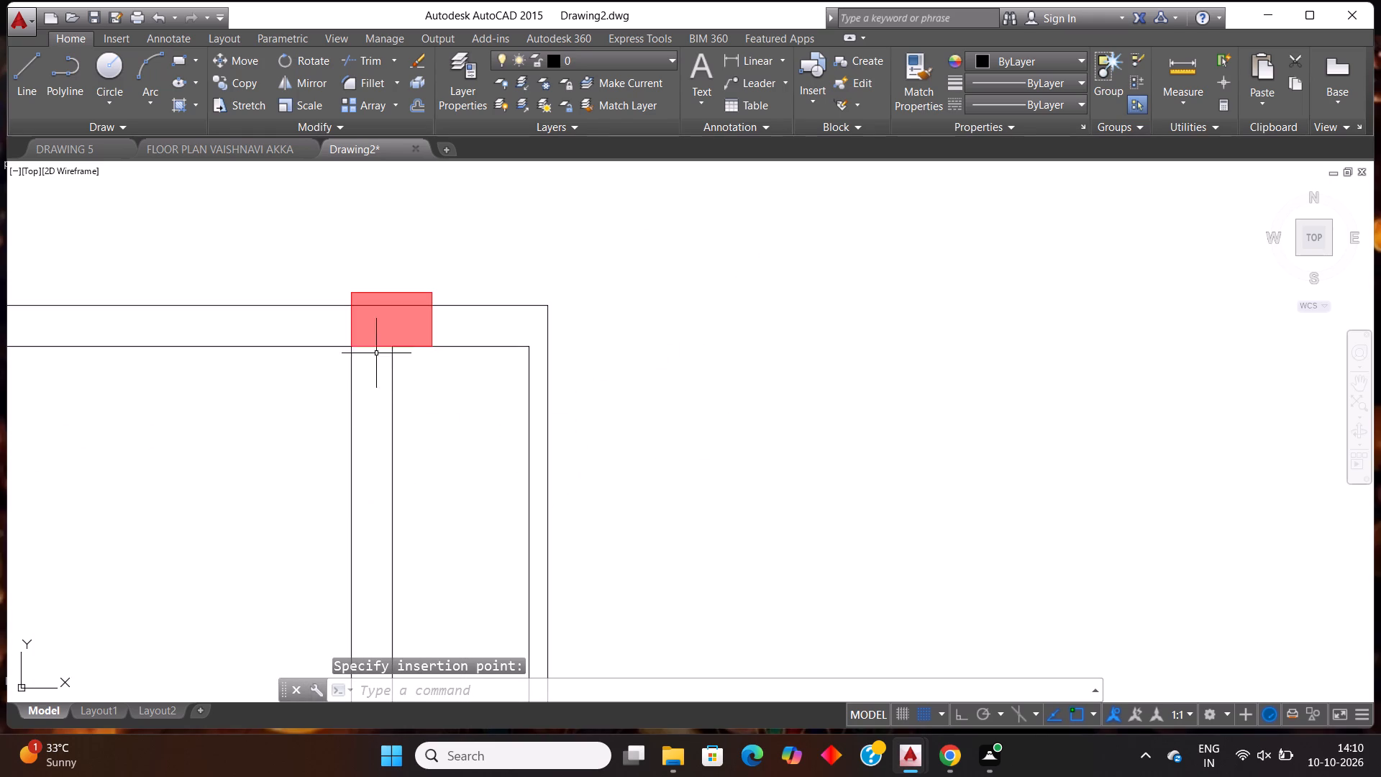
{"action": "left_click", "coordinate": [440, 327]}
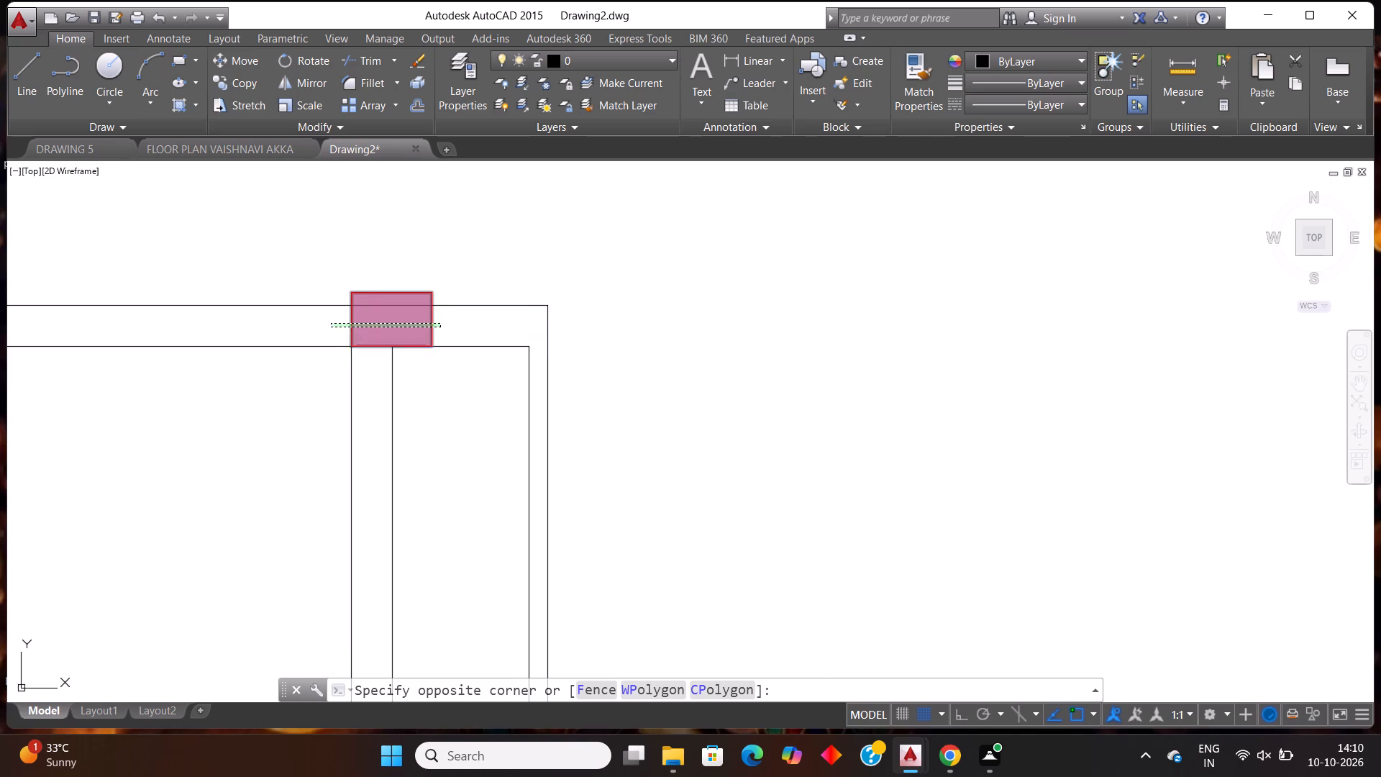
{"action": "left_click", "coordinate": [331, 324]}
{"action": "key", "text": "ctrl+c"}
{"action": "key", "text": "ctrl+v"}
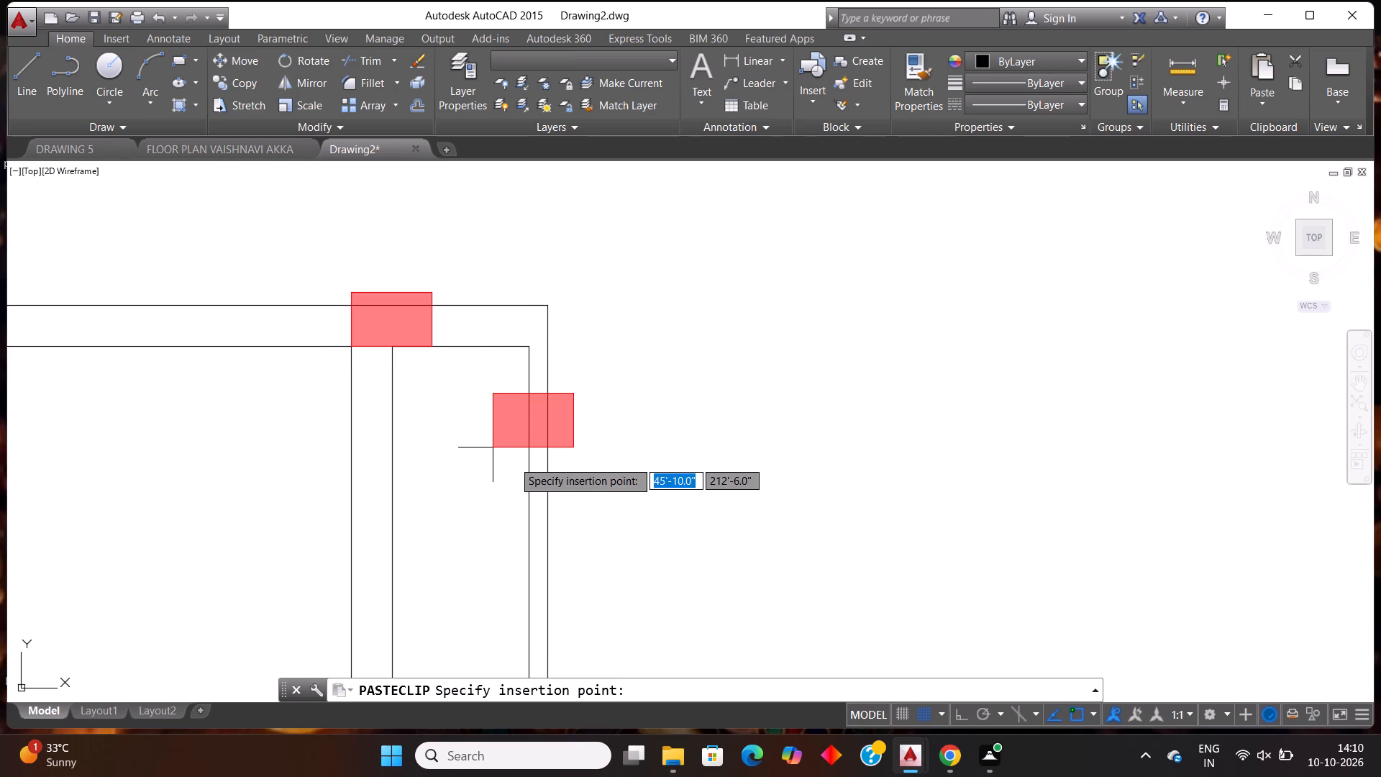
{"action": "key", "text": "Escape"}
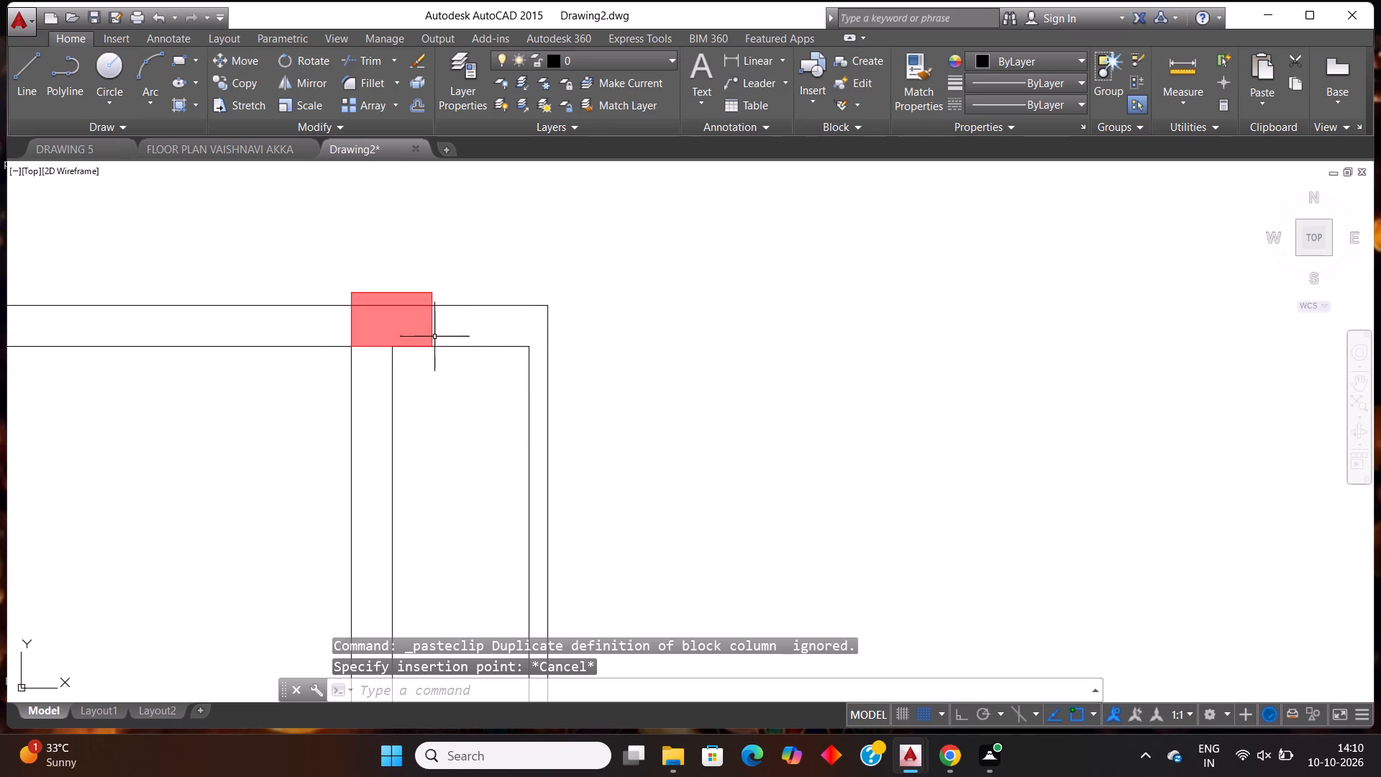
Shift the newly placed top-wall column slightly downward at the right inner wall junction.
{"action": "left_click", "coordinate": [451, 330]}
{"action": "left_click", "coordinate": [393, 322]}
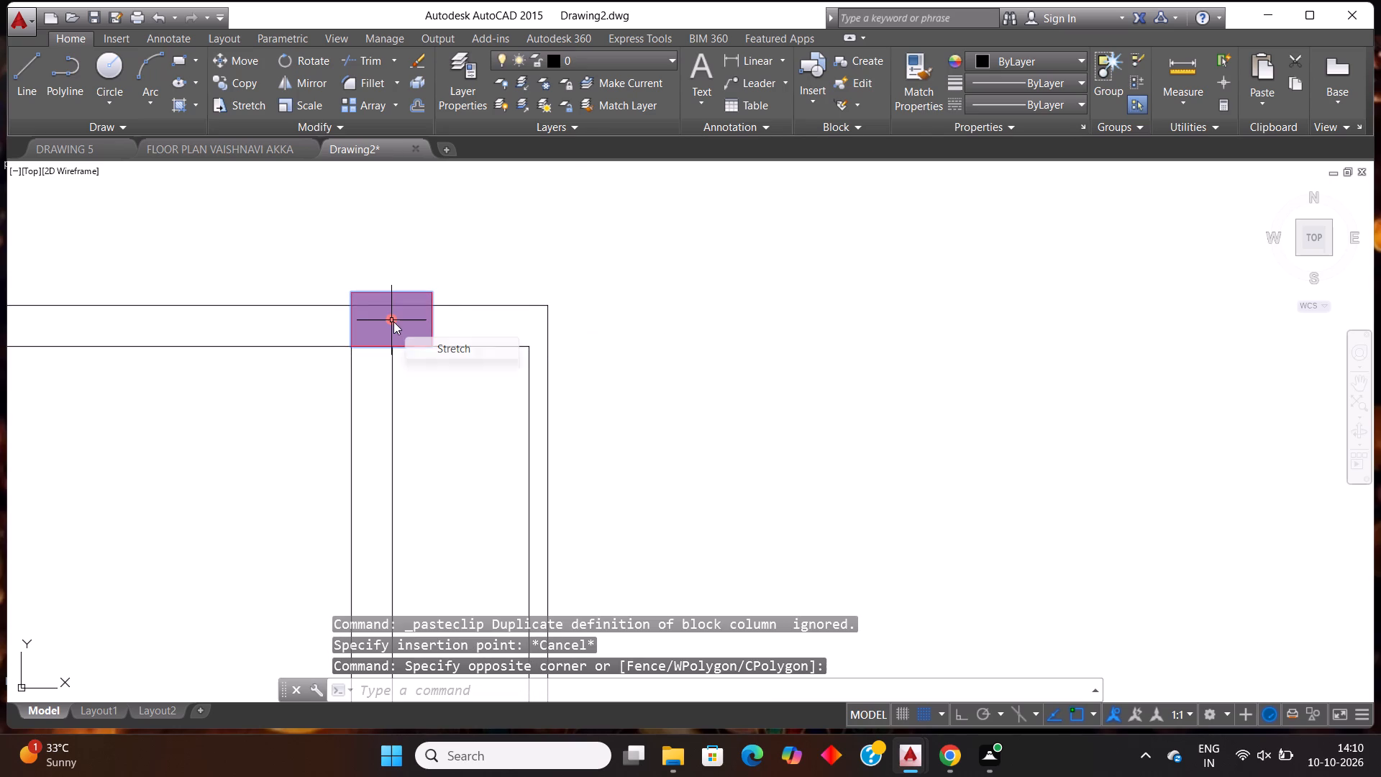
{"action": "key", "text": "m"}
{"action": "key", "text": "Return"}
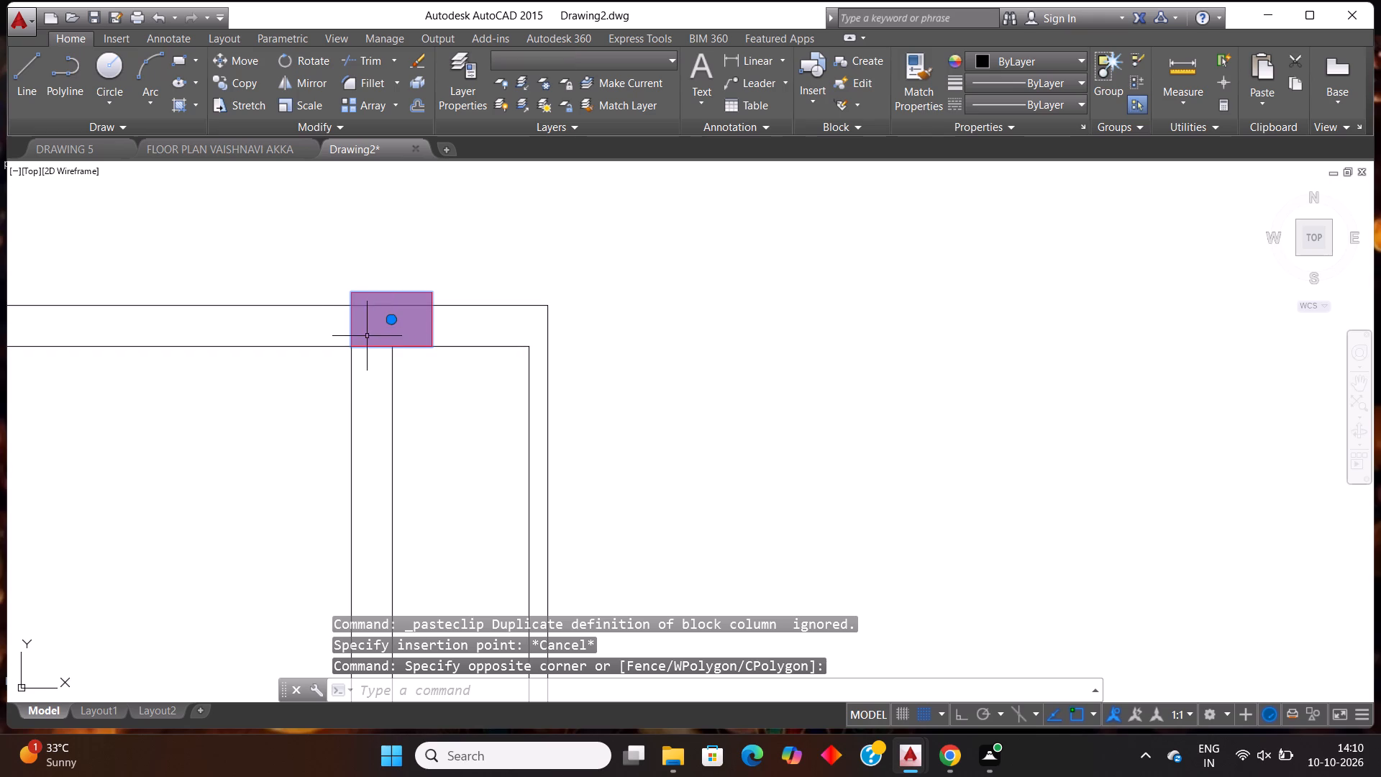
{"action": "left_click", "coordinate": [351, 295]}
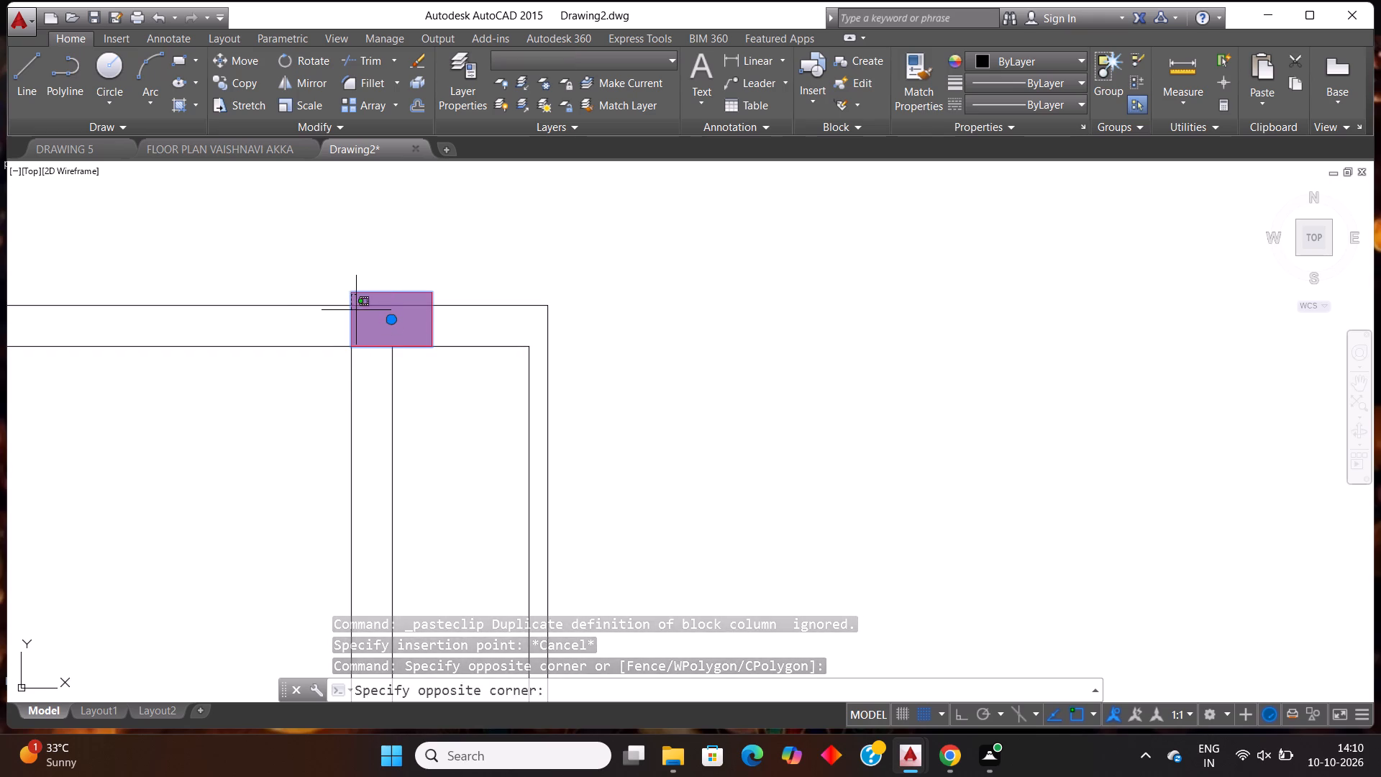
{"action": "left_click", "coordinate": [347, 344]}
{"action": "scroll", "coordinate": [430, 350], "scroll_direction": "down", "scroll_amount": 3}
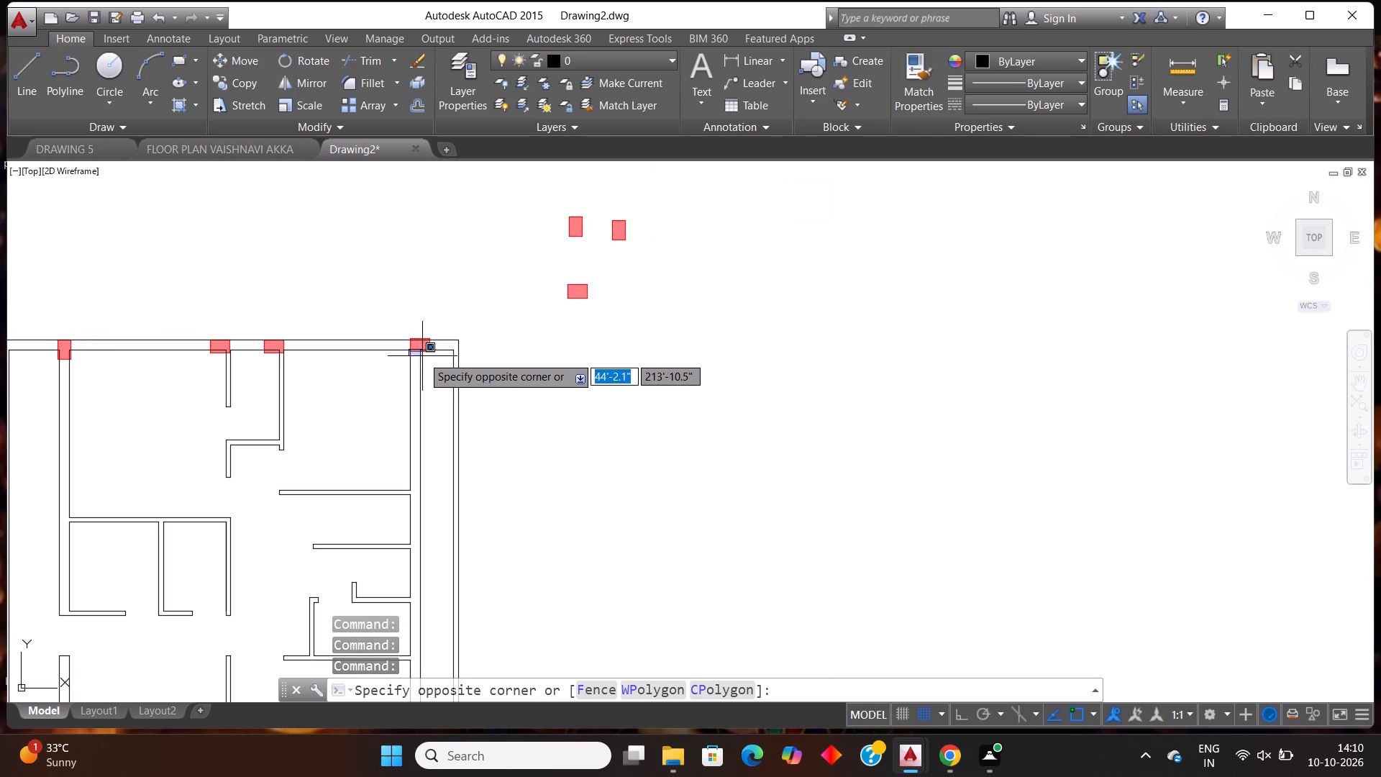
{"action": "key", "text": "Escape"}
Copy the right-hand upright spare column and paste it where the left inner wall meets the horizontal room wall.
{"action": "scroll", "coordinate": [426, 348], "scroll_direction": "down", "scroll_amount": 2}
{"action": "scroll", "coordinate": [399, 441], "scroll_direction": "down", "scroll_amount": 2}
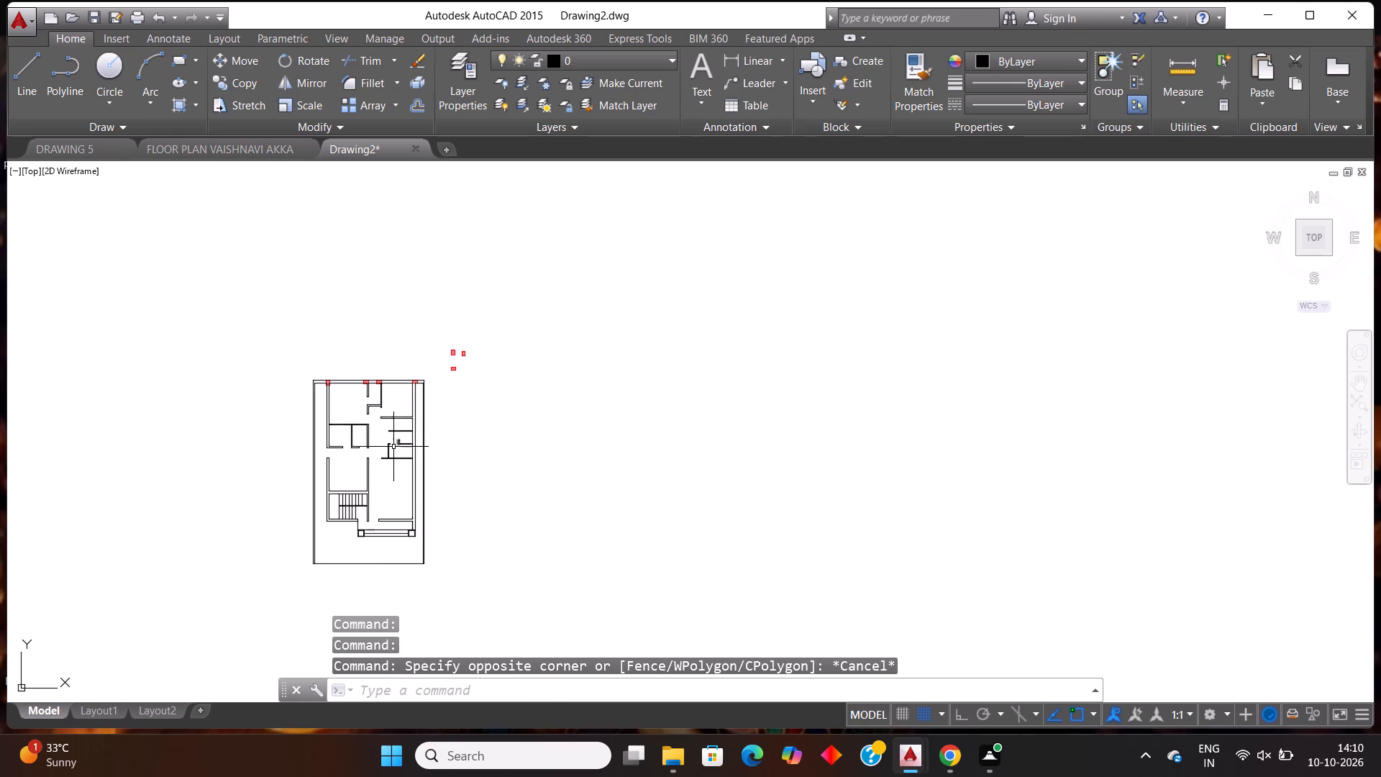
{"action": "scroll", "coordinate": [367, 463], "scroll_direction": "up", "scroll_amount": 2}
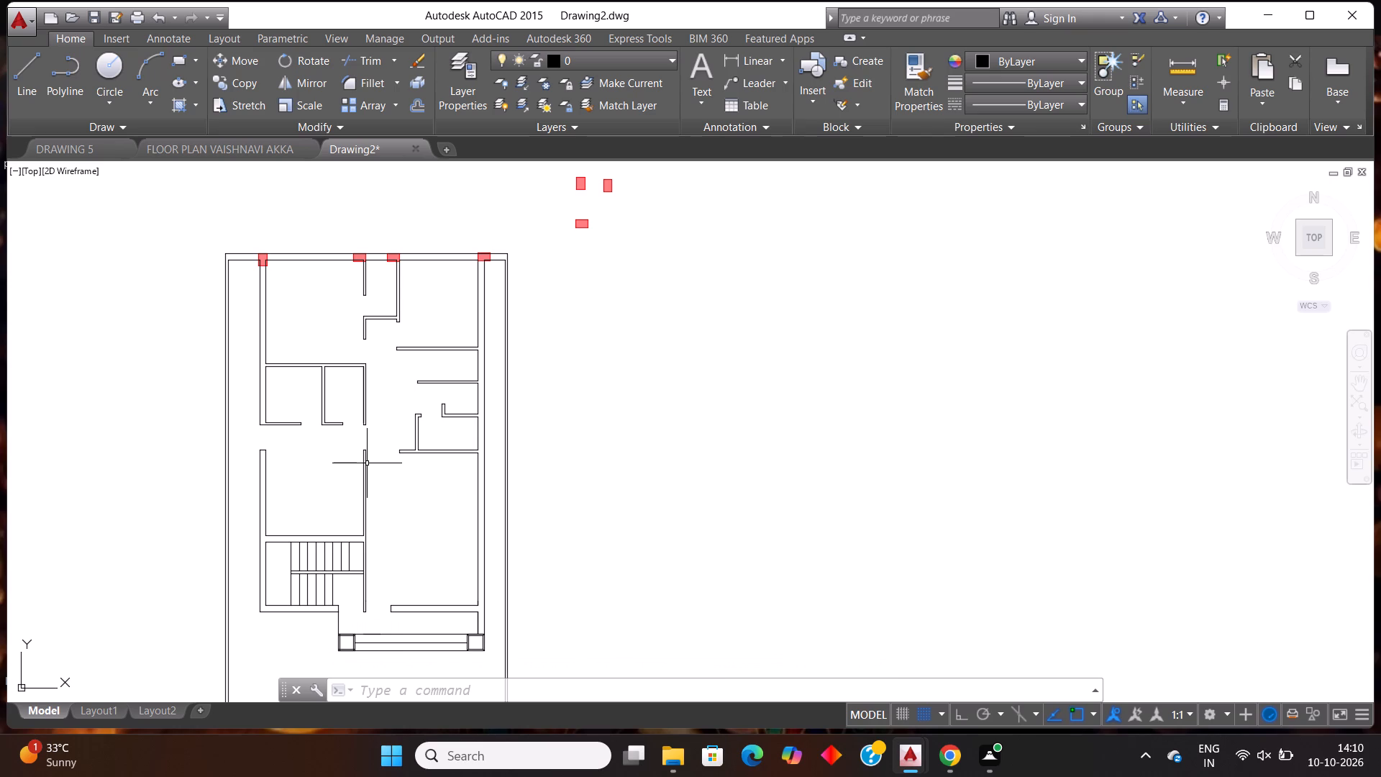
{"action": "left_click_drag", "start_coordinate": [655, 217], "coordinate": [652, 210]}
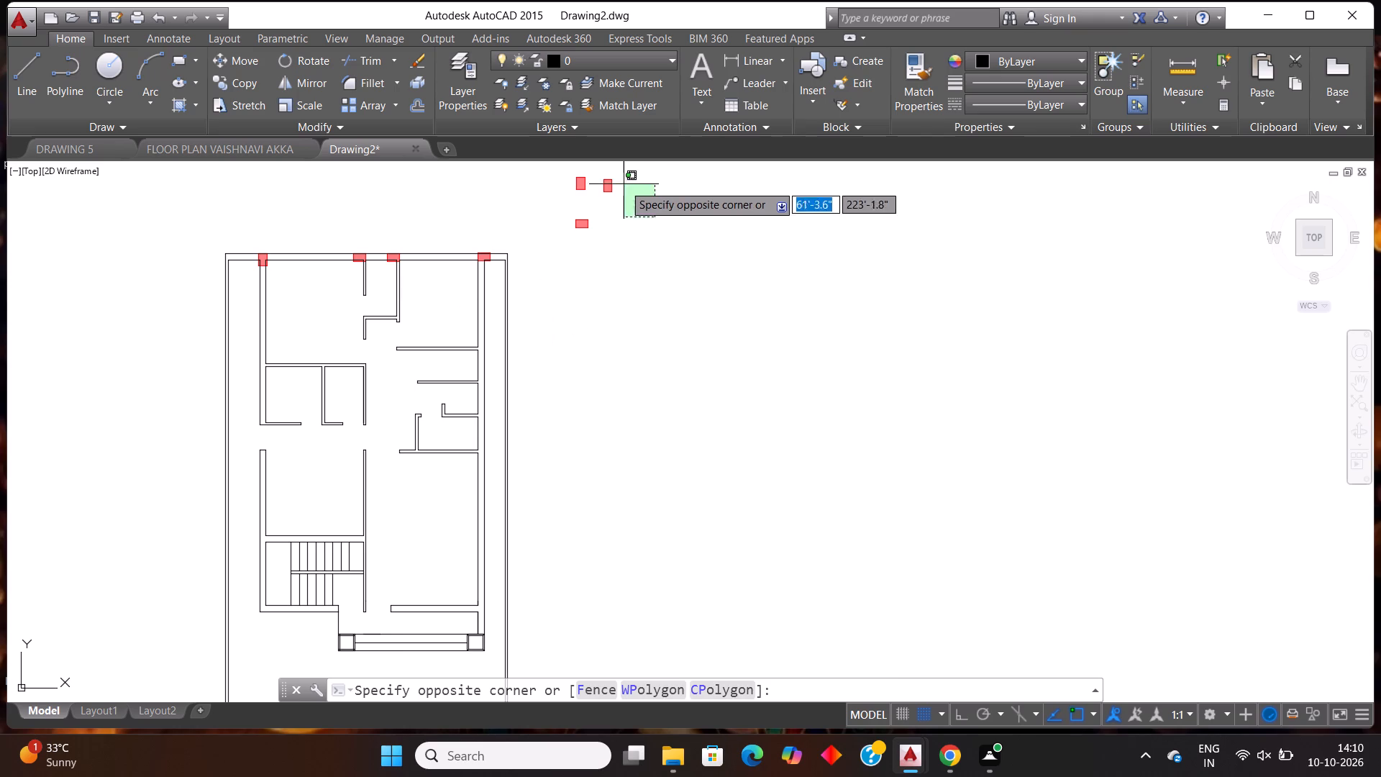
{"action": "left_click", "coordinate": [592, 178]}
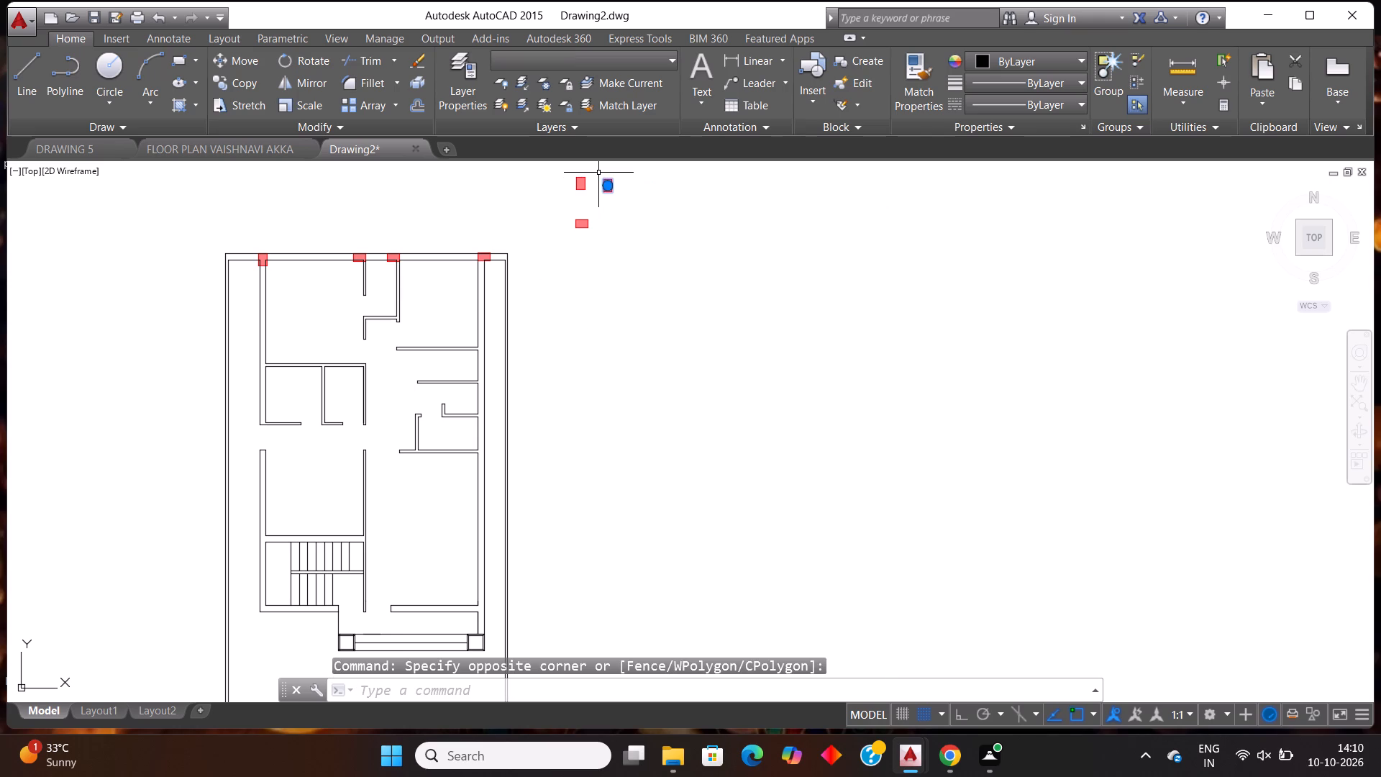
{"action": "key", "text": "ctrl+c"}
{"action": "key", "text": "ctrl+v"}
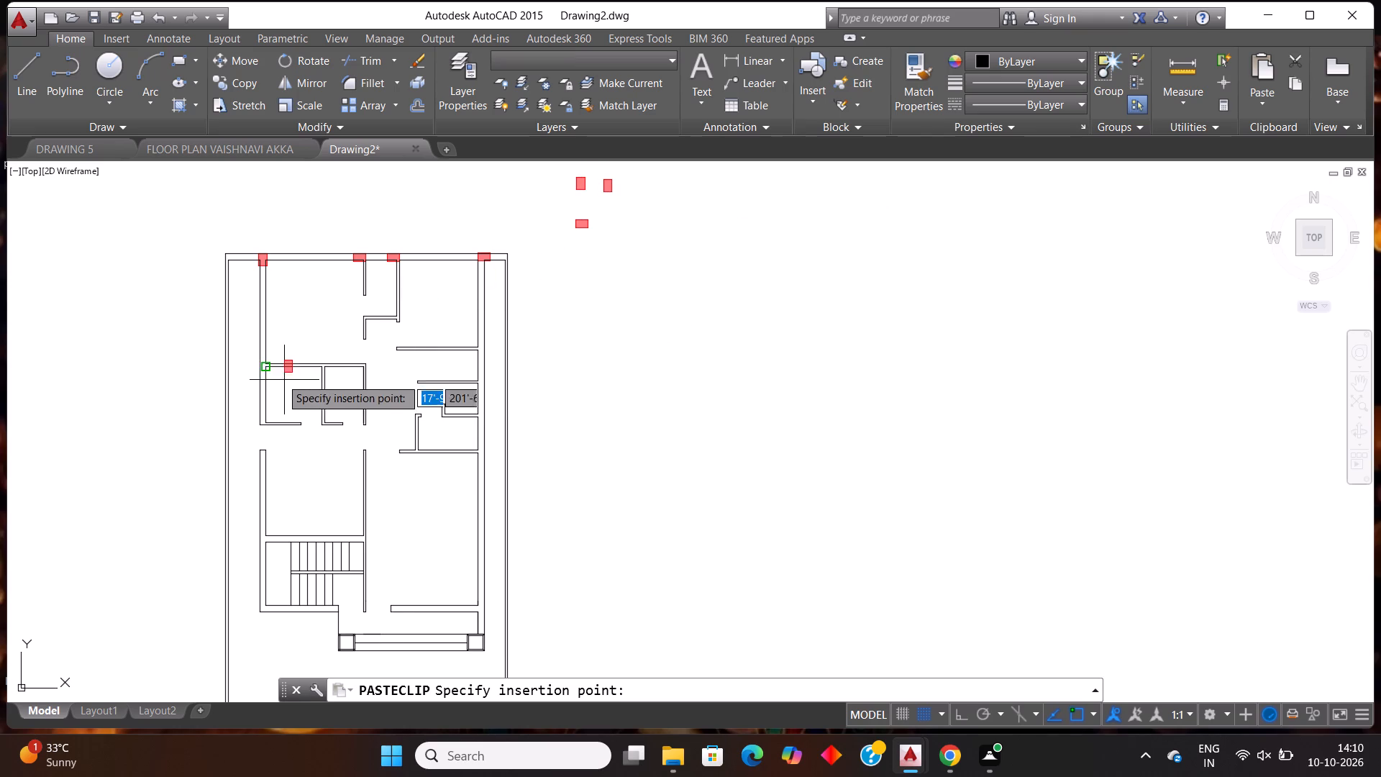
{"action": "scroll", "coordinate": [254, 388], "scroll_direction": "up", "scroll_amount": 3}
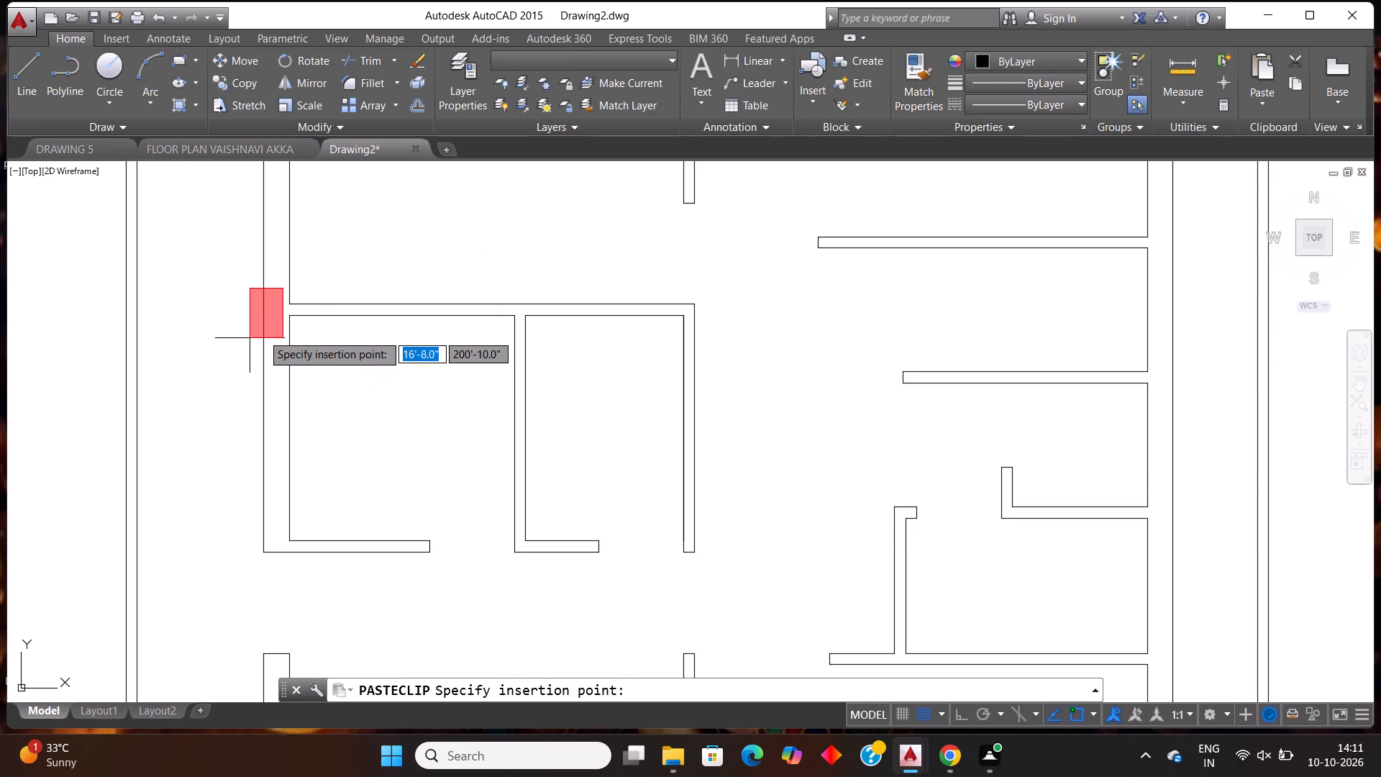
{"action": "left_click", "coordinate": [272, 330]}
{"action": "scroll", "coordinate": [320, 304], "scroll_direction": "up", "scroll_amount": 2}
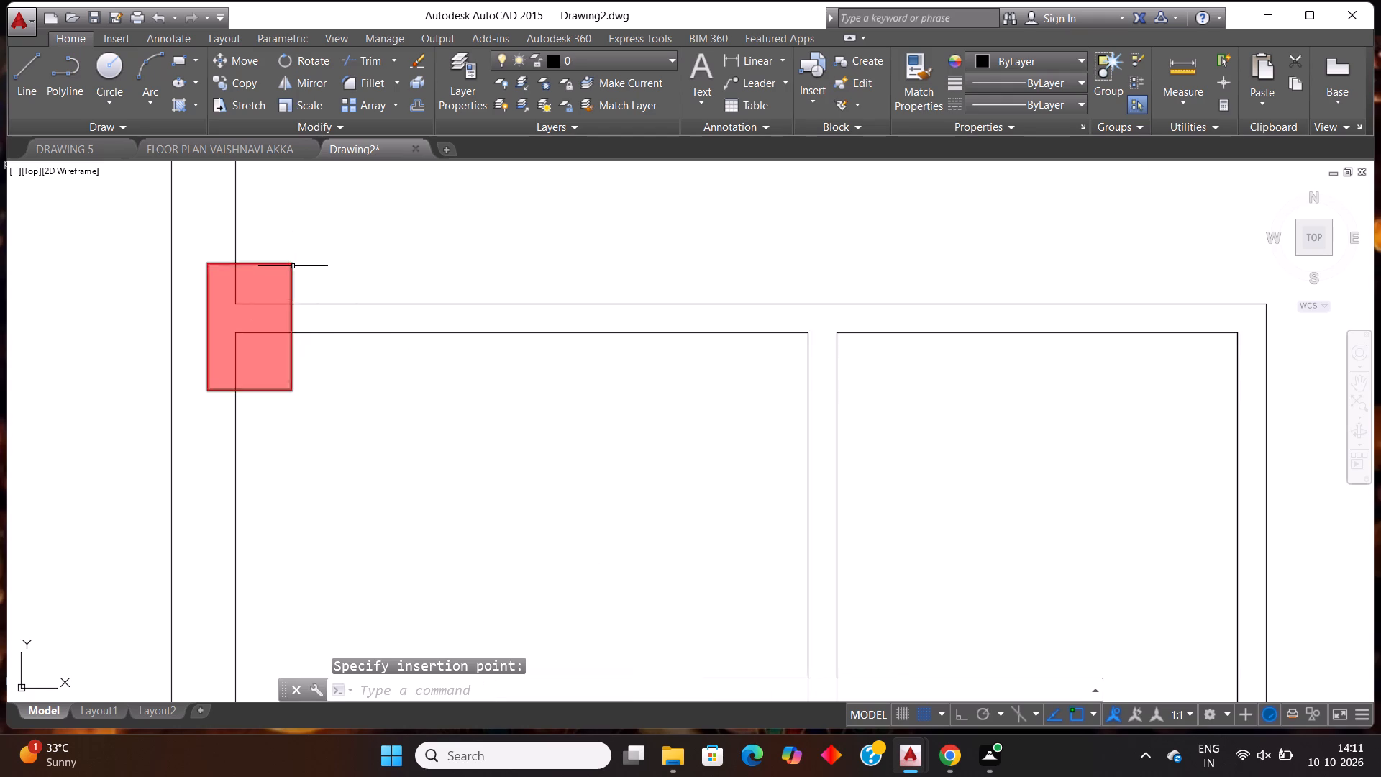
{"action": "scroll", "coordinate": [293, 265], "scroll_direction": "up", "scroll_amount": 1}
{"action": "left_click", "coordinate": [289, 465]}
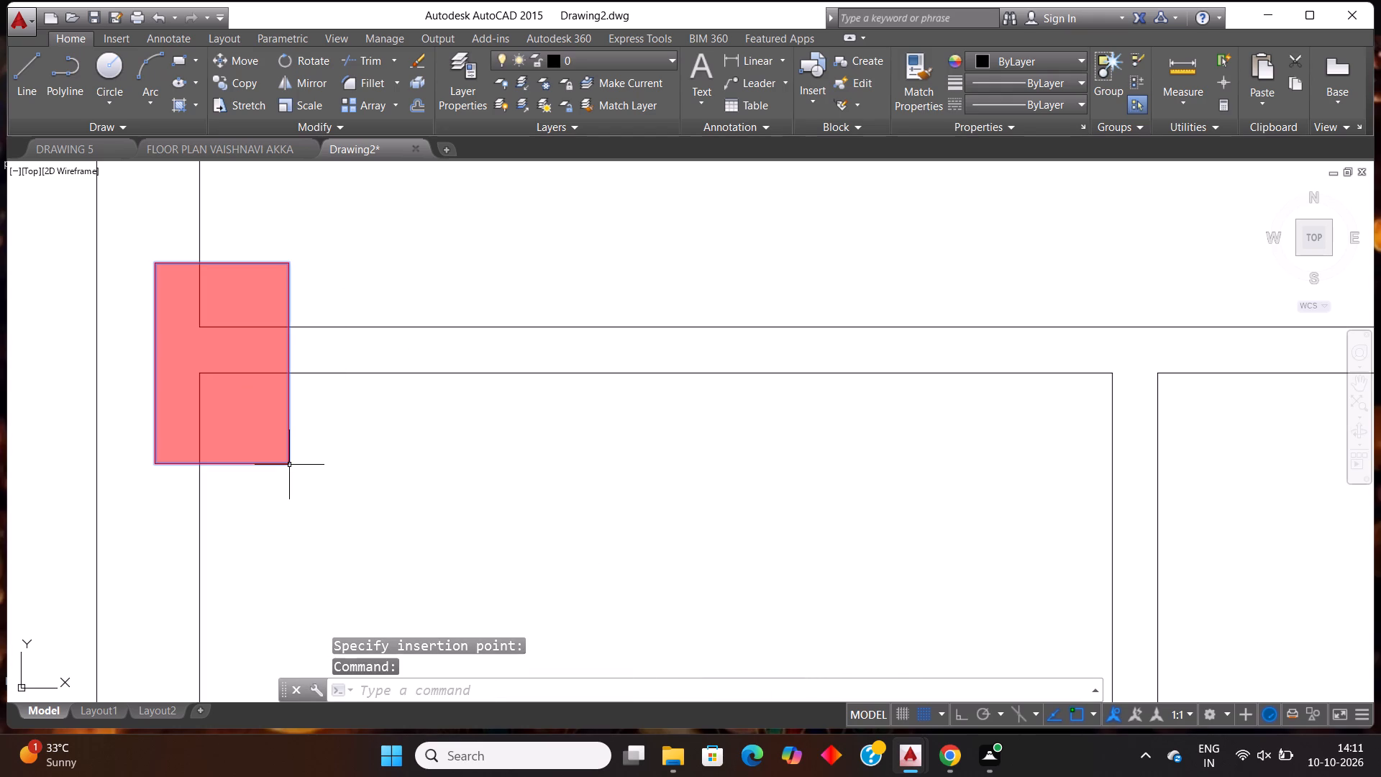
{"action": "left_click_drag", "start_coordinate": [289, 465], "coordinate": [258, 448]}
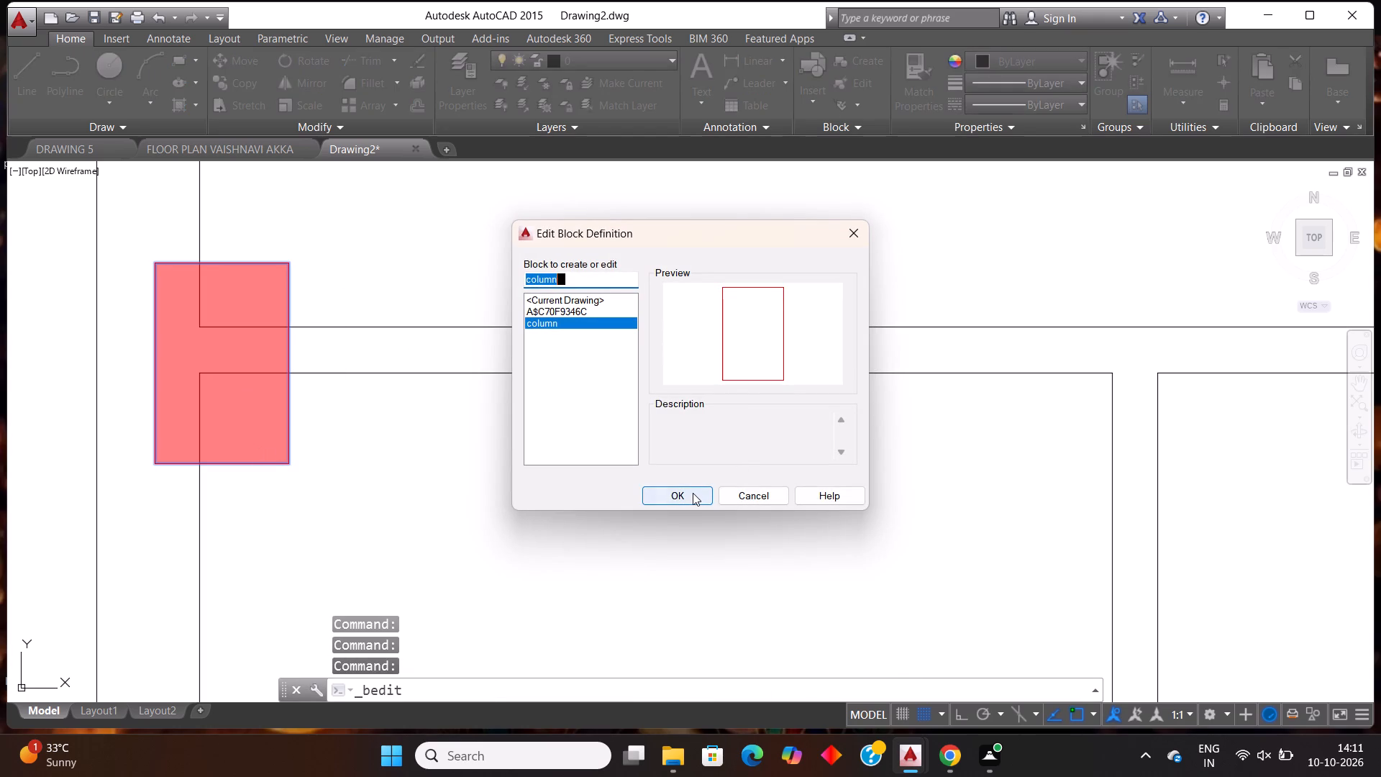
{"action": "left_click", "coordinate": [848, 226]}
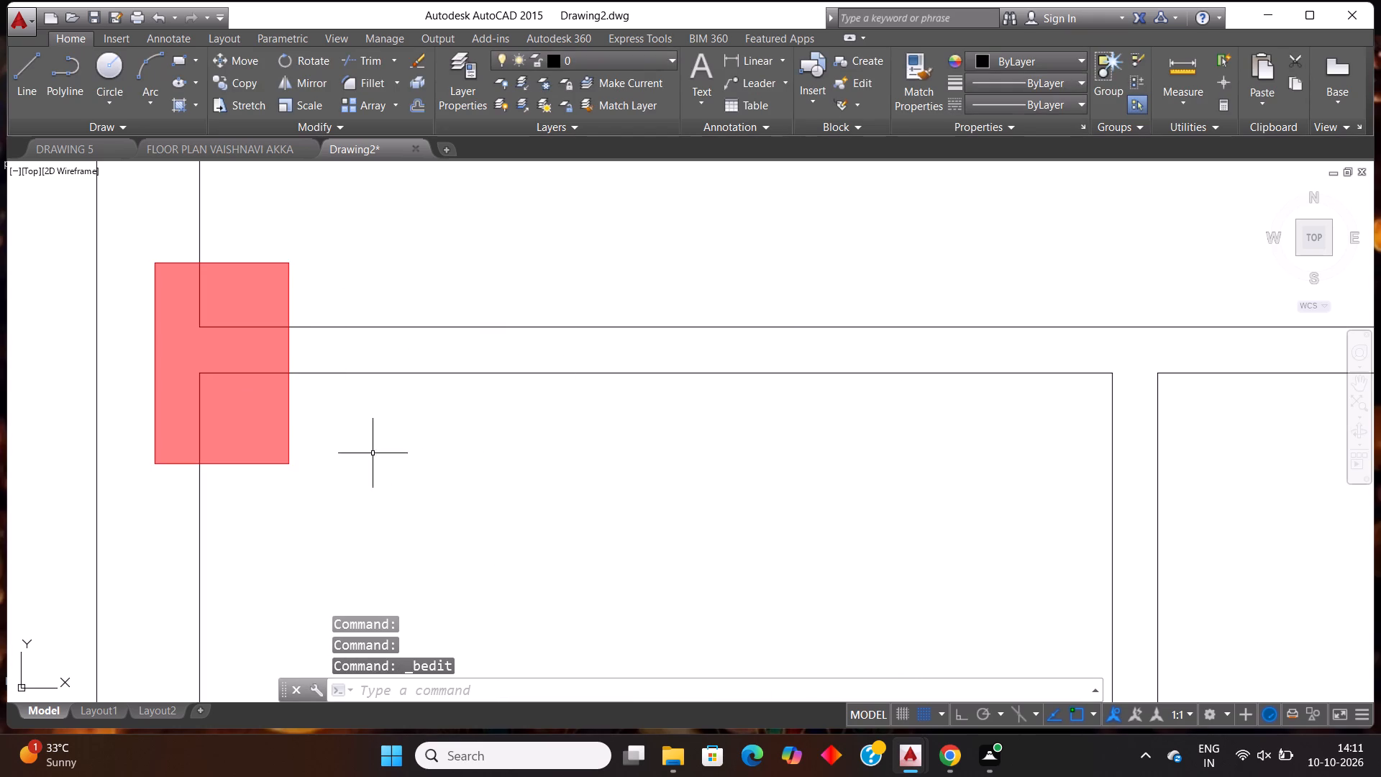
Move the pasted column and its fill about 11.8" to the left, using its lower-right corner as base point.
{"action": "left_click", "coordinate": [306, 483]}
{"action": "left_click", "coordinate": [262, 448]}
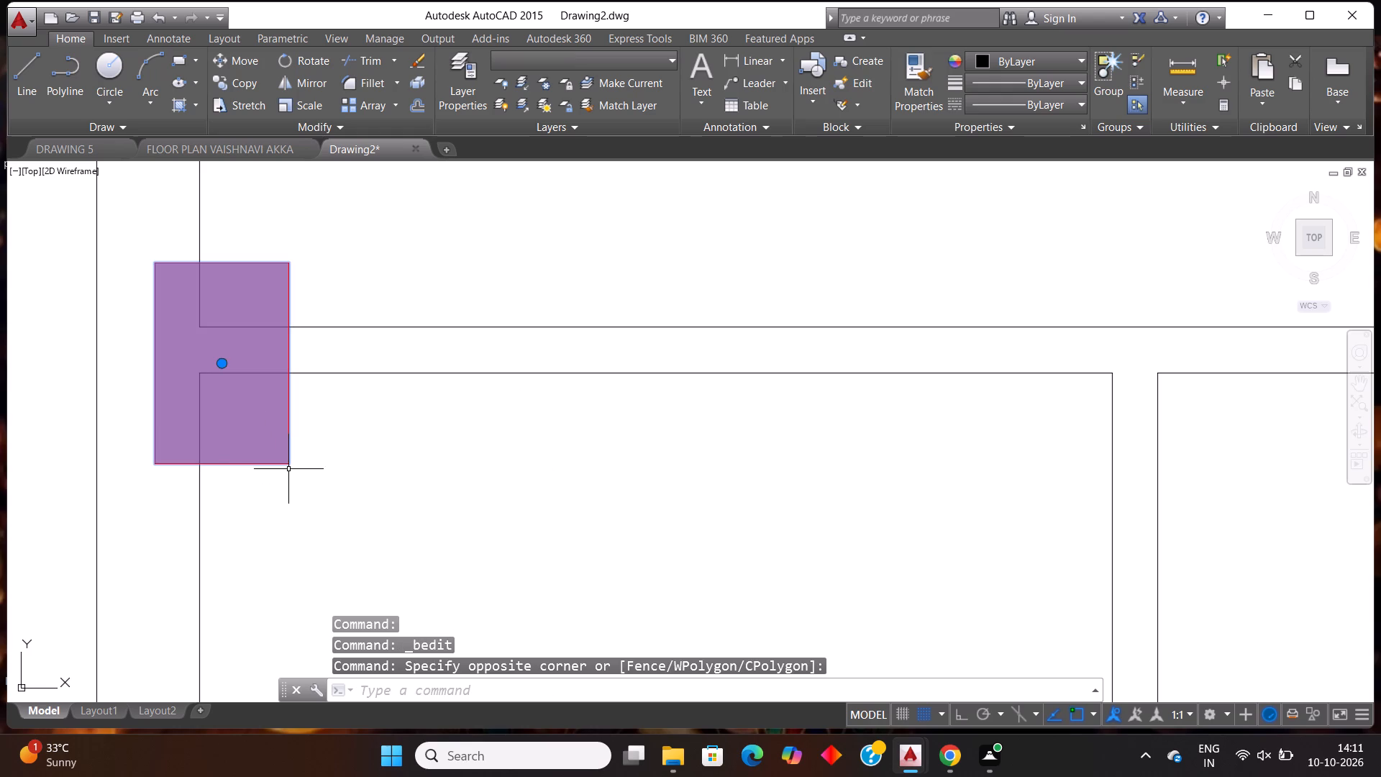
{"action": "key", "text": "m"}
{"action": "key", "text": "Return"}
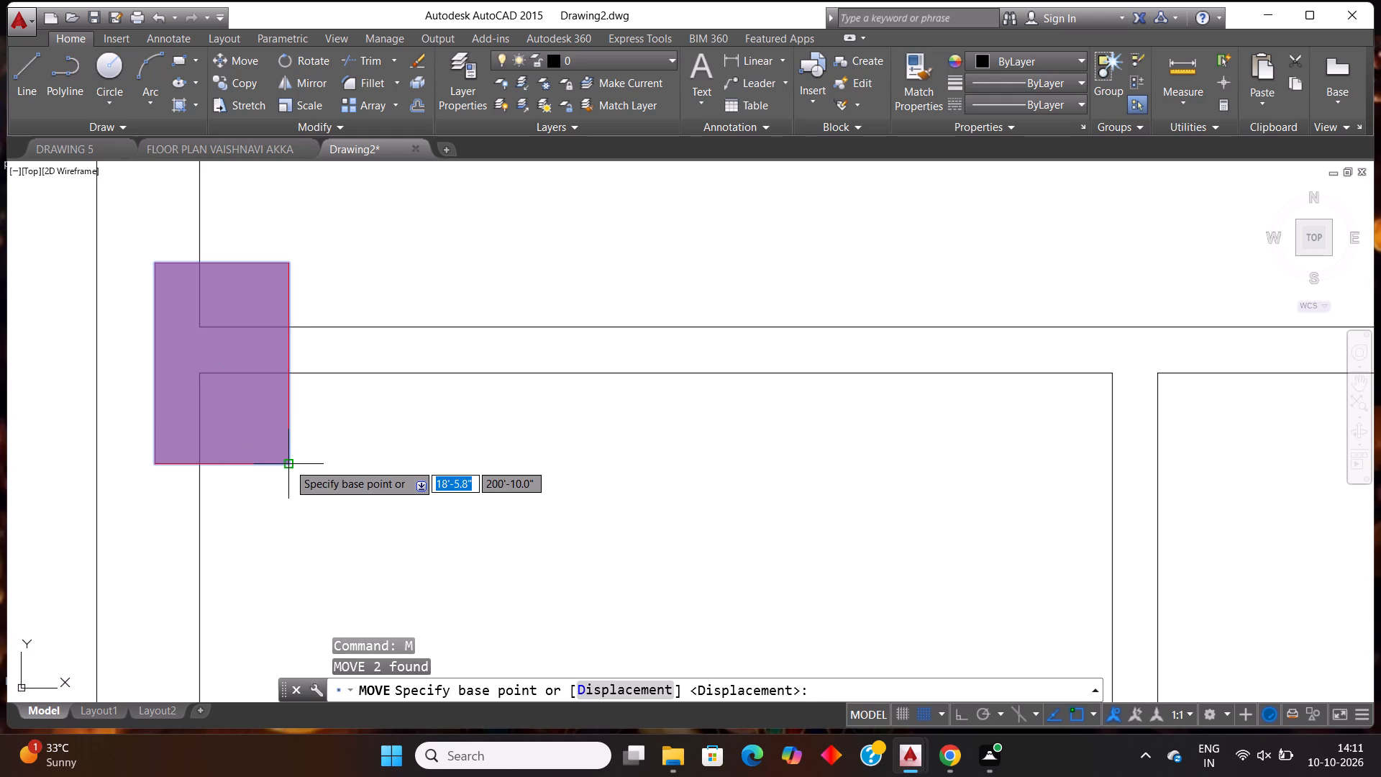
{"action": "left_click", "coordinate": [288, 463]}
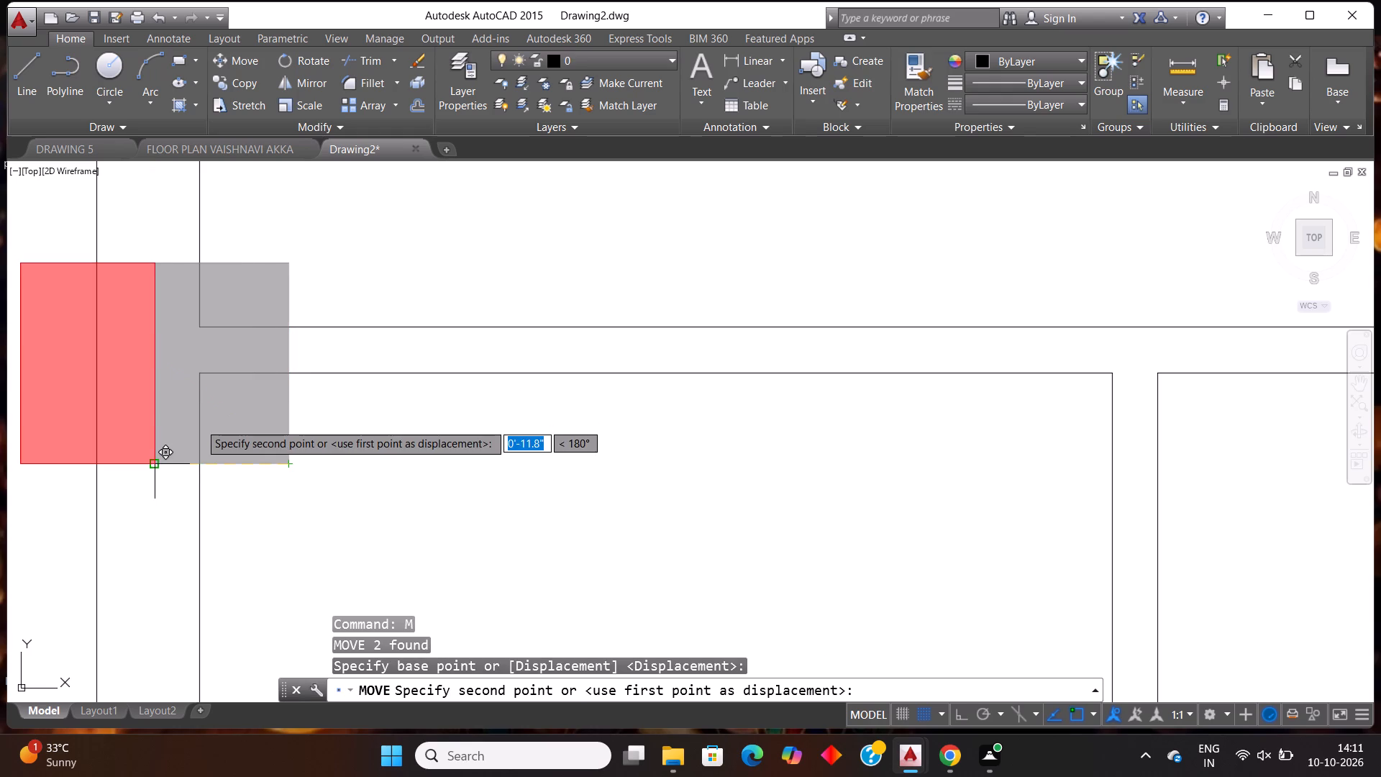
{"action": "left_click", "coordinate": [199, 423]}
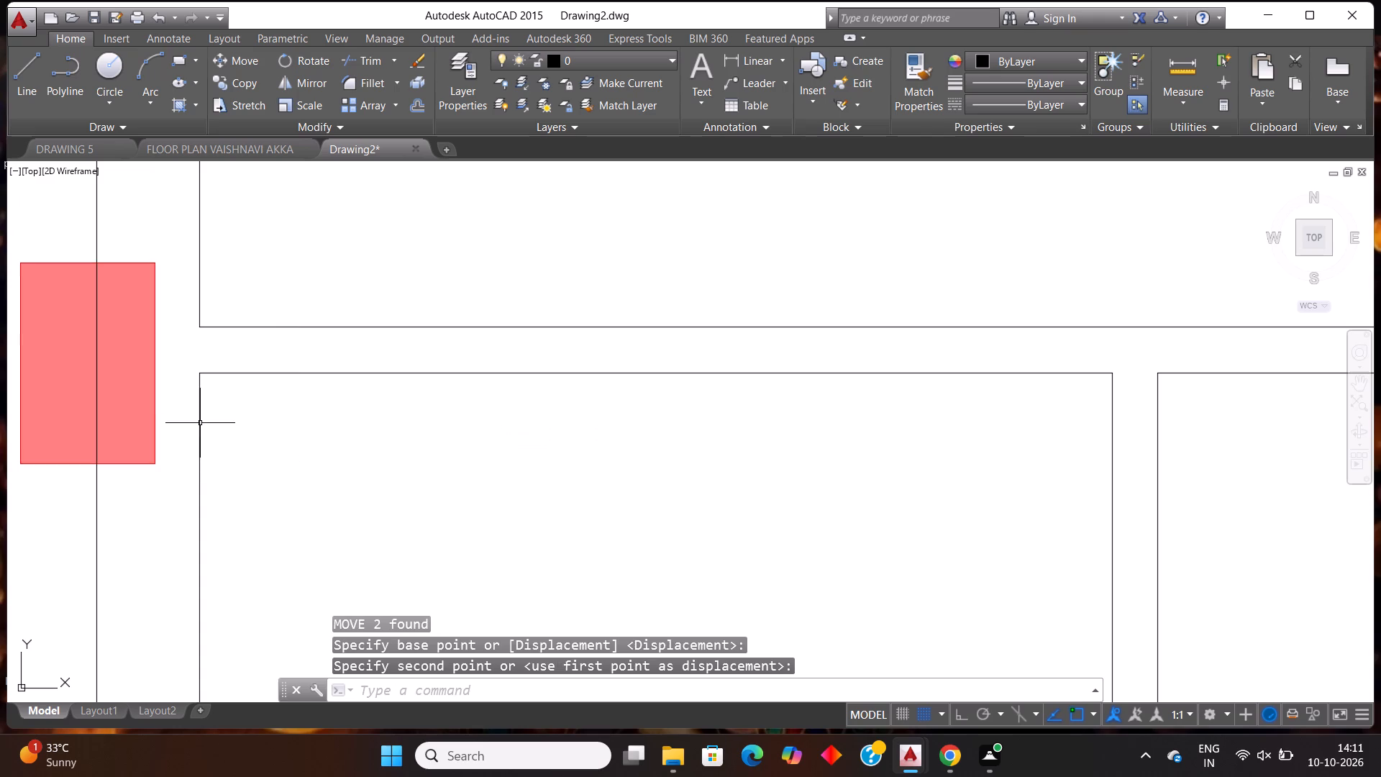
Move the misplaced column and its fill onto the left inner wall so they cover its junction with the horizontal room wall.
{"action": "scroll", "coordinate": [304, 392], "scroll_direction": "down", "scroll_amount": 2}
{"action": "scroll", "coordinate": [247, 400], "scroll_direction": "up", "scroll_amount": 1}
{"action": "left_click", "coordinate": [247, 460]}
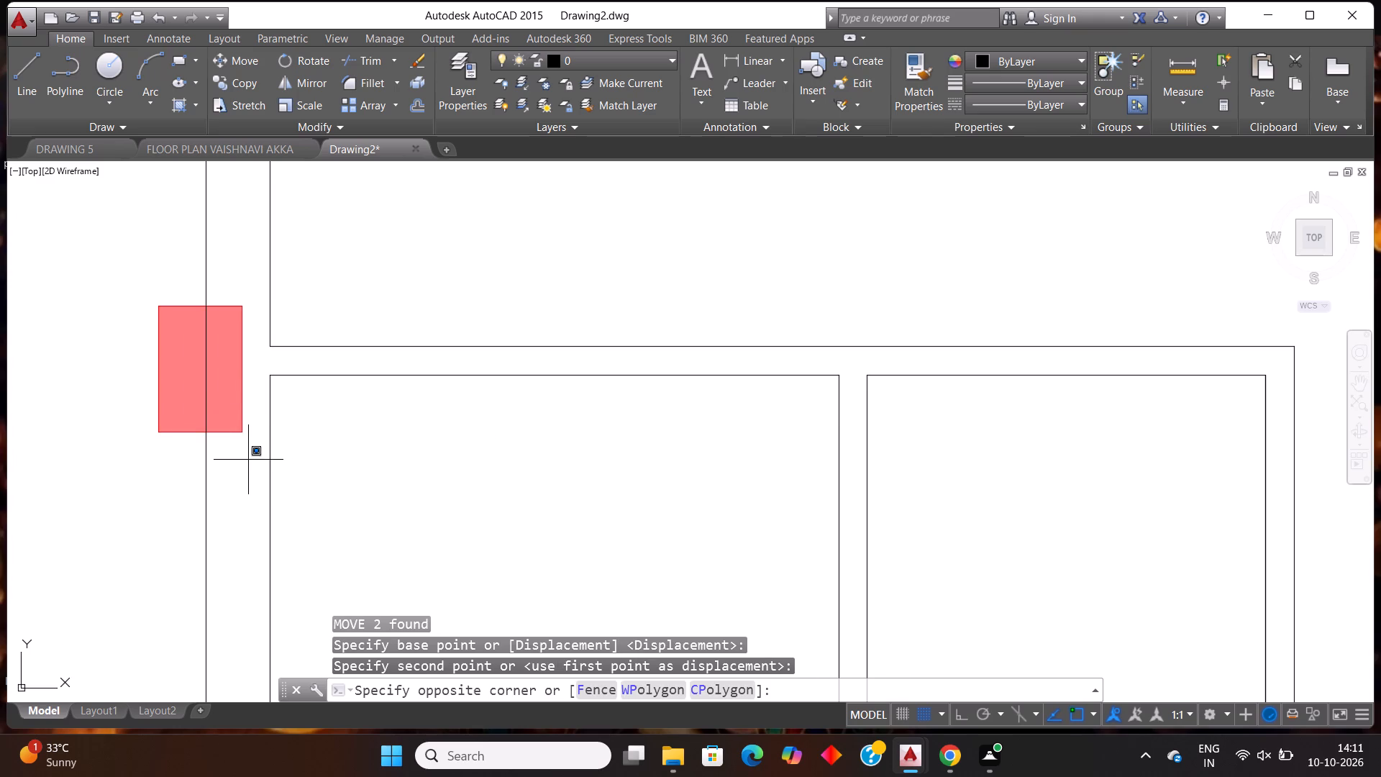
{"action": "left_click", "coordinate": [234, 411]}
{"action": "left_click_drag", "start_coordinate": [234, 431], "coordinate": [257, 432]}
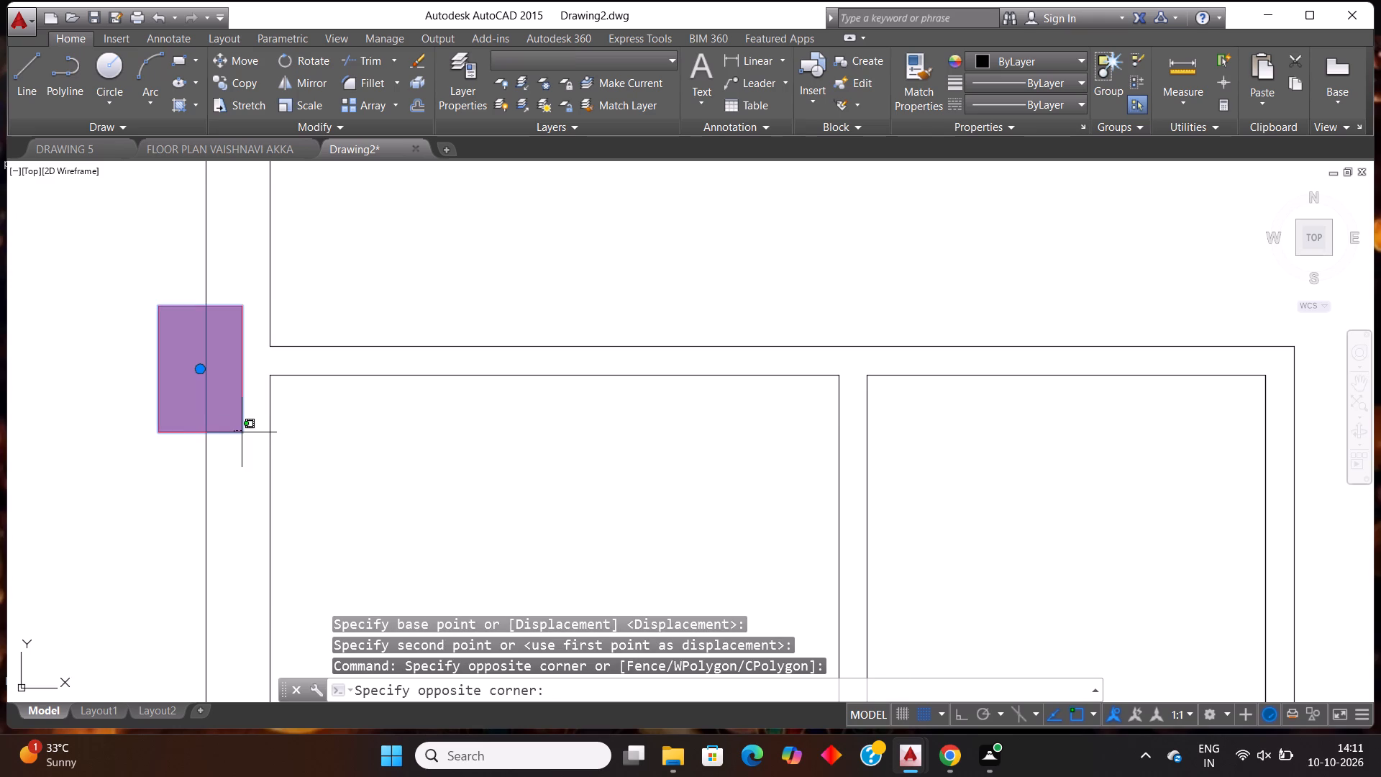
{"action": "left_click_drag", "start_coordinate": [257, 432], "coordinate": [271, 382]}
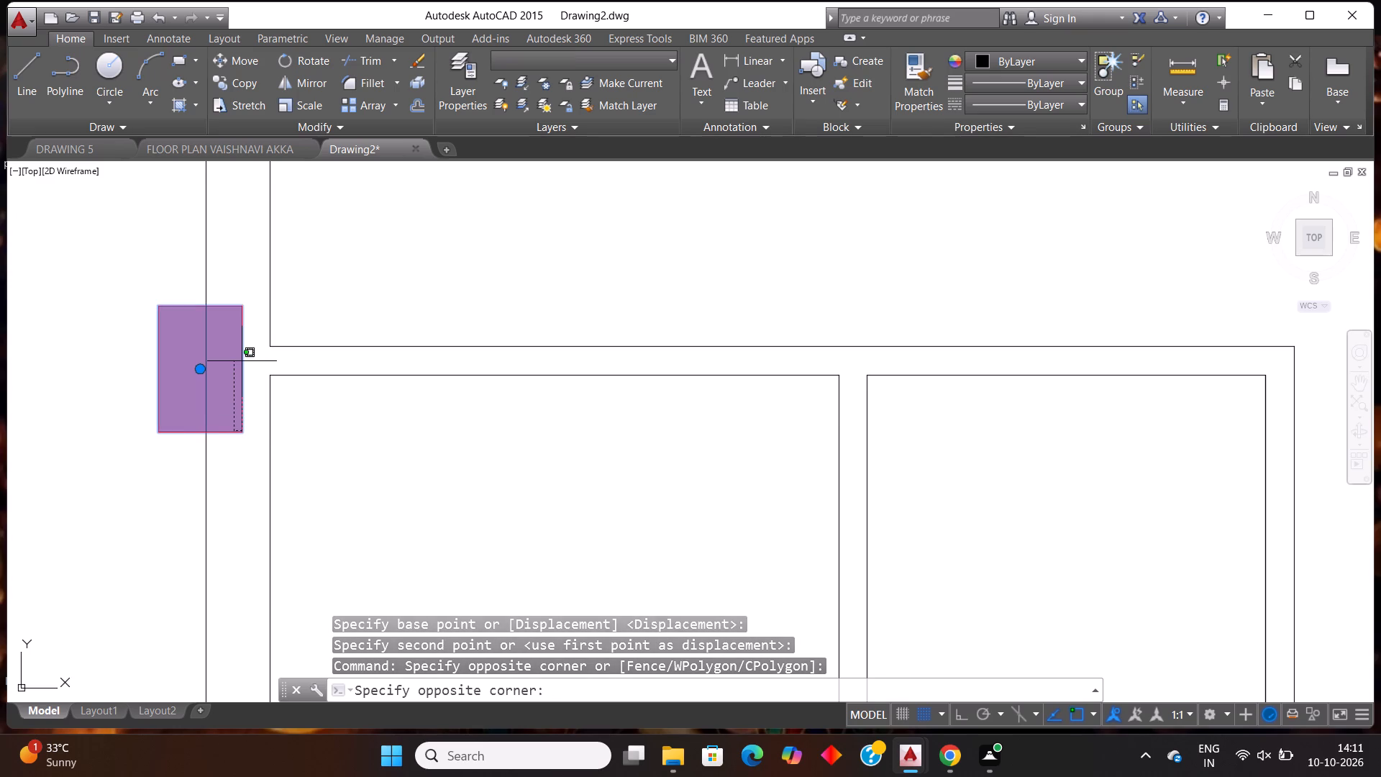
{"action": "left_click_drag", "start_coordinate": [271, 382], "coordinate": [272, 382]}
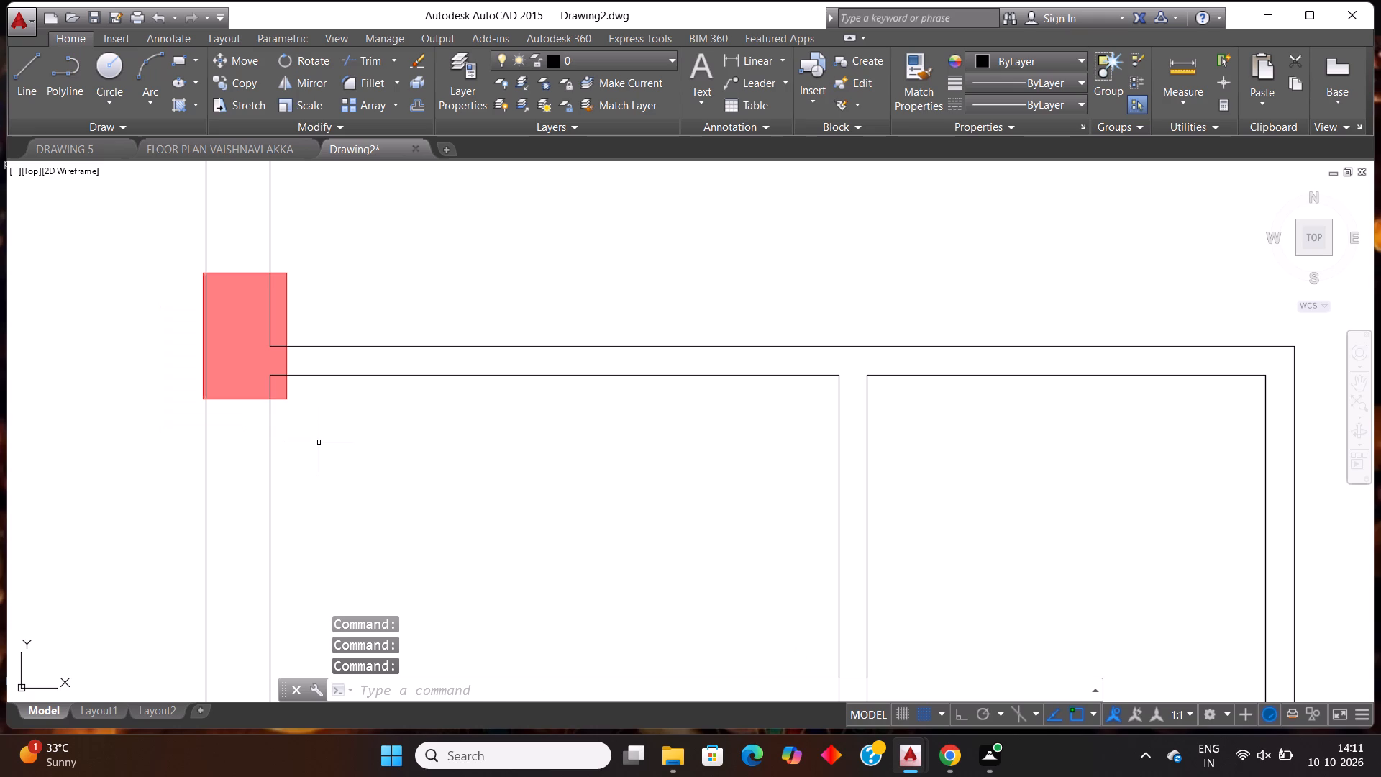
{"action": "key", "text": "Escape"}
Copy the right-hand upright spare column and paste it where the short partition meets the horizontal room wall.
{"action": "scroll", "coordinate": [298, 434], "scroll_direction": "down", "scroll_amount": 3}
{"action": "scroll", "coordinate": [326, 354], "scroll_direction": "up", "scroll_amount": 1}
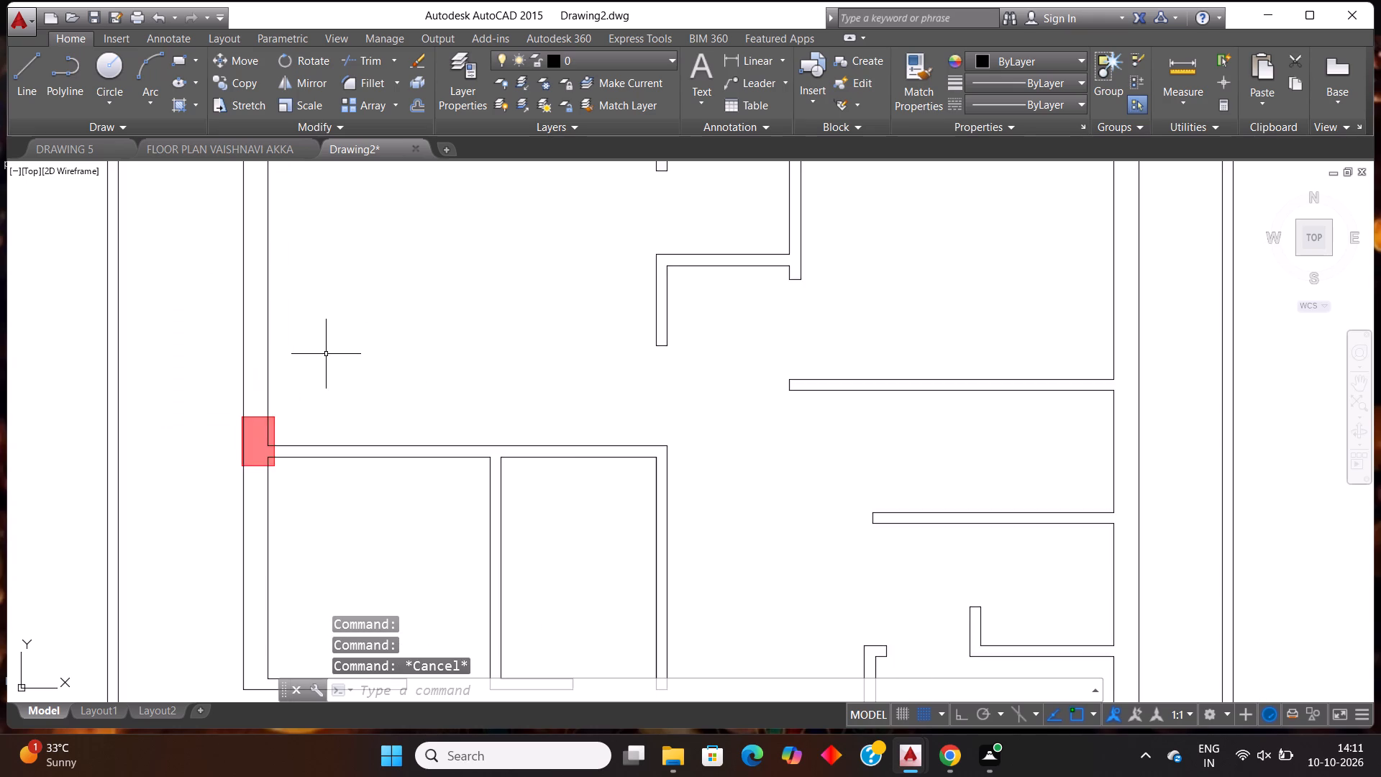
{"action": "scroll", "coordinate": [326, 354], "scroll_direction": "down", "scroll_amount": 3}
{"action": "scroll", "coordinate": [435, 348], "scroll_direction": "up", "scroll_amount": 1}
{"action": "scroll", "coordinate": [435, 348], "scroll_direction": "down", "scroll_amount": 1}
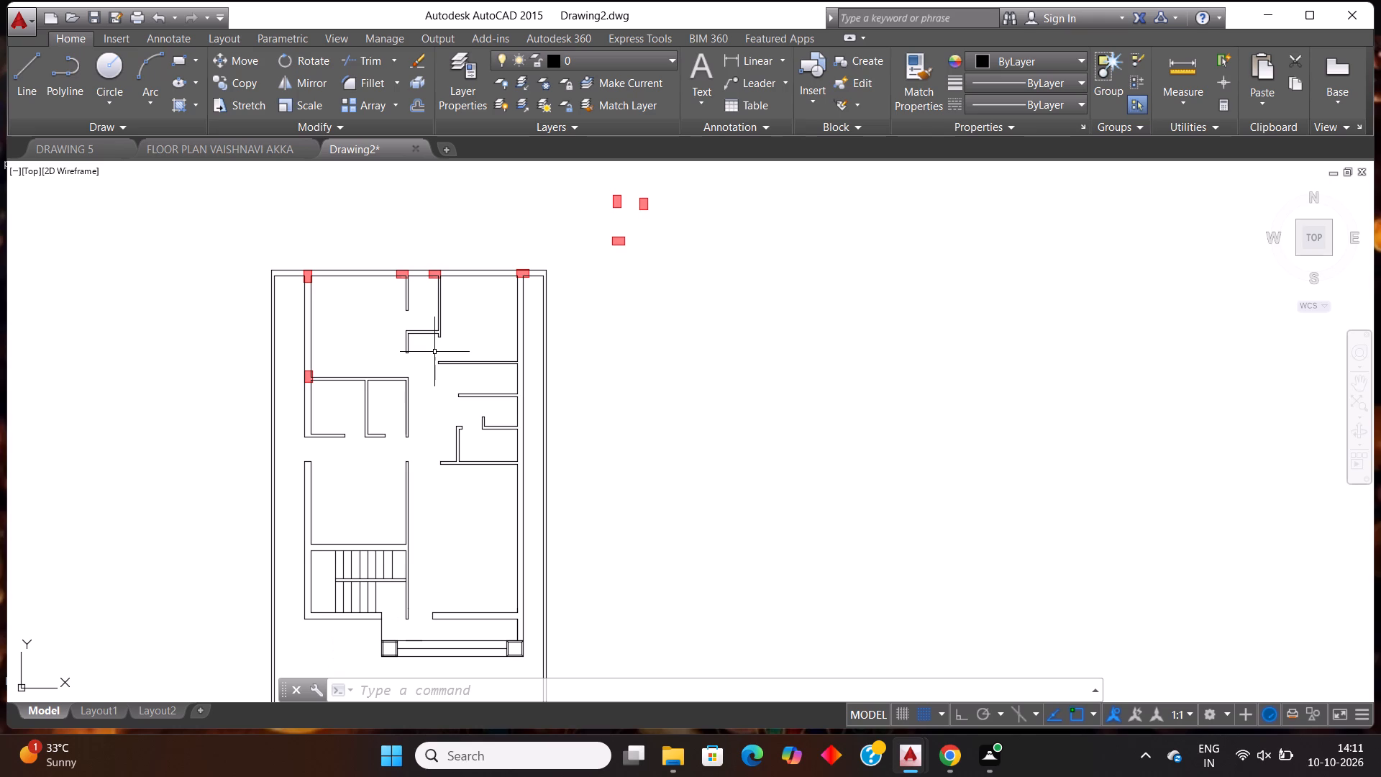
{"action": "scroll", "coordinate": [399, 360], "scroll_direction": "up", "scroll_amount": 1}
{"action": "scroll", "coordinate": [400, 358], "scroll_direction": "down", "scroll_amount": 1}
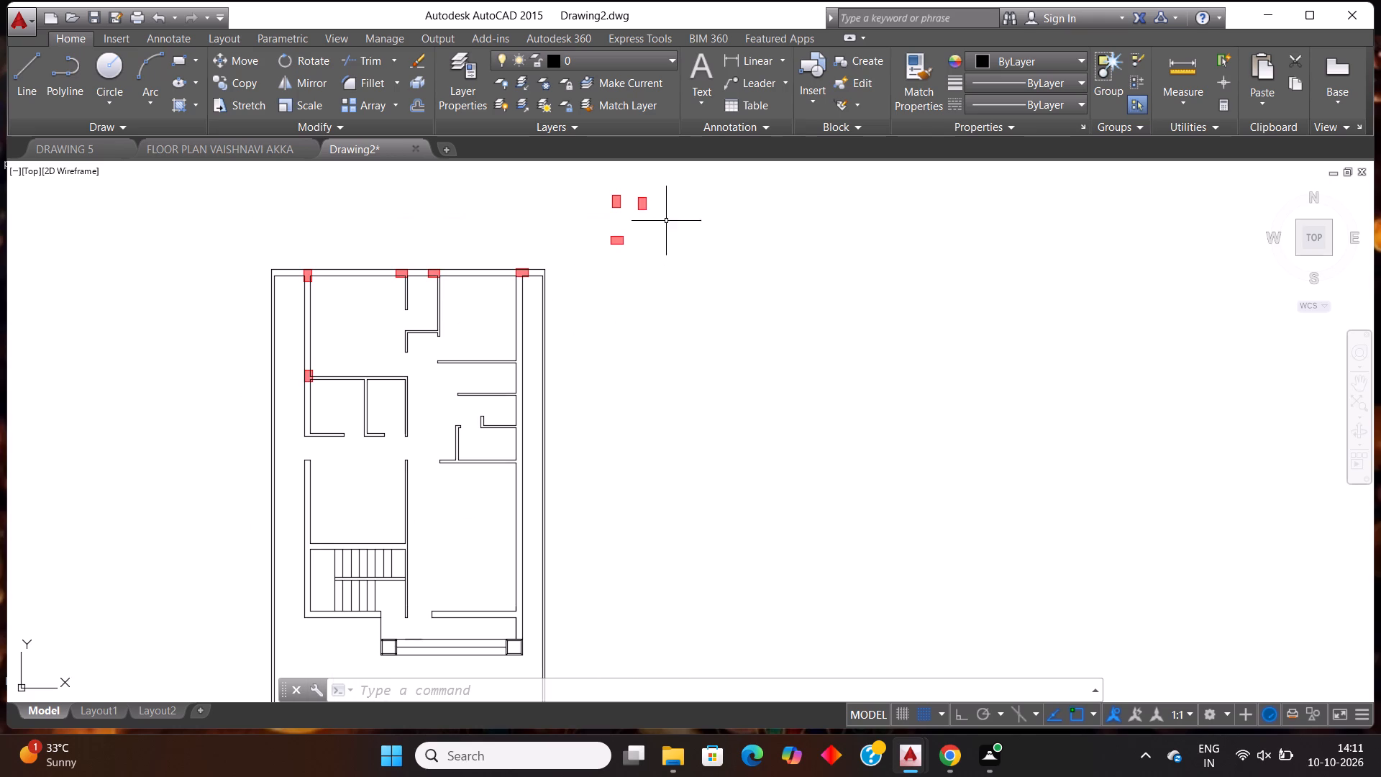
{"action": "left_click", "coordinate": [666, 219]}
{"action": "left_click", "coordinate": [633, 194]}
{"action": "key", "text": "ctrl+c"}
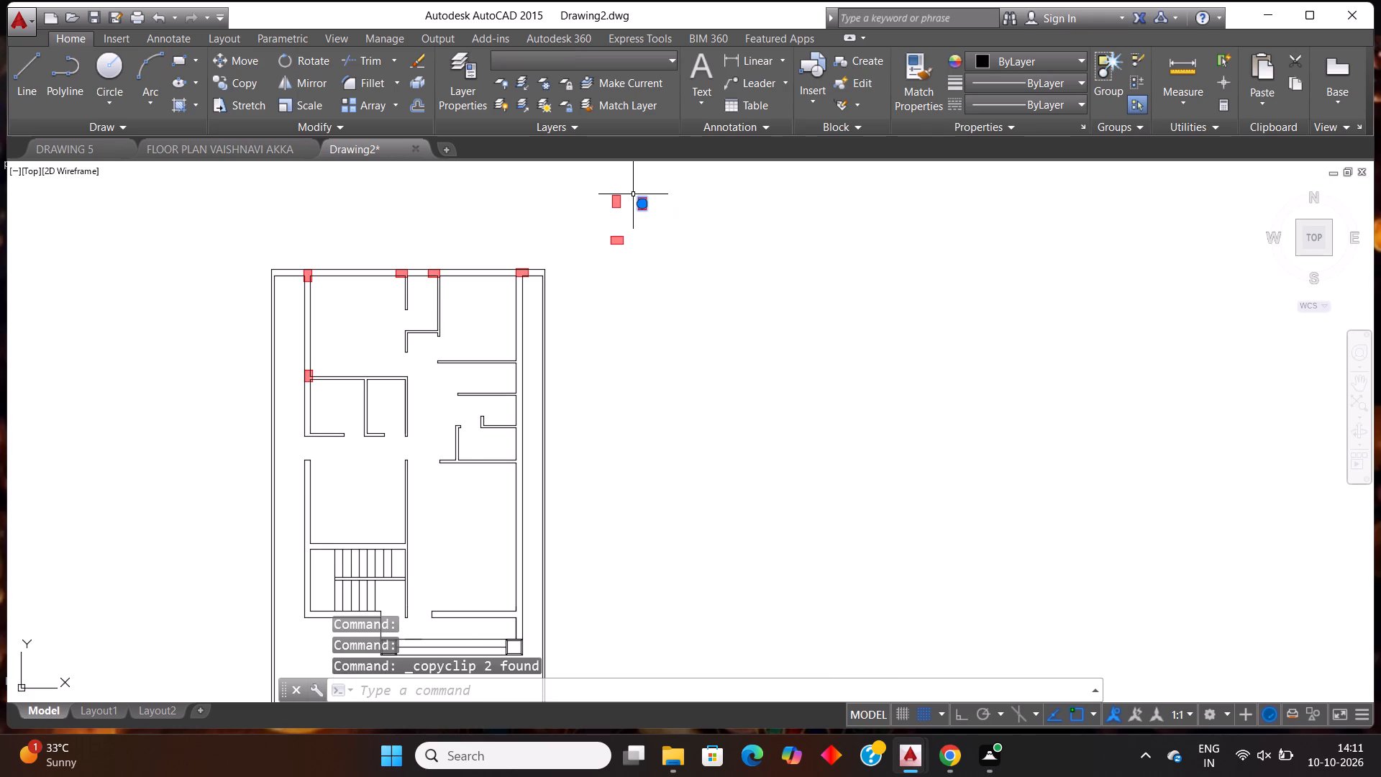
{"action": "key", "text": "ctrl+v"}
{"action": "scroll", "coordinate": [377, 395], "scroll_direction": "up", "scroll_amount": 3}
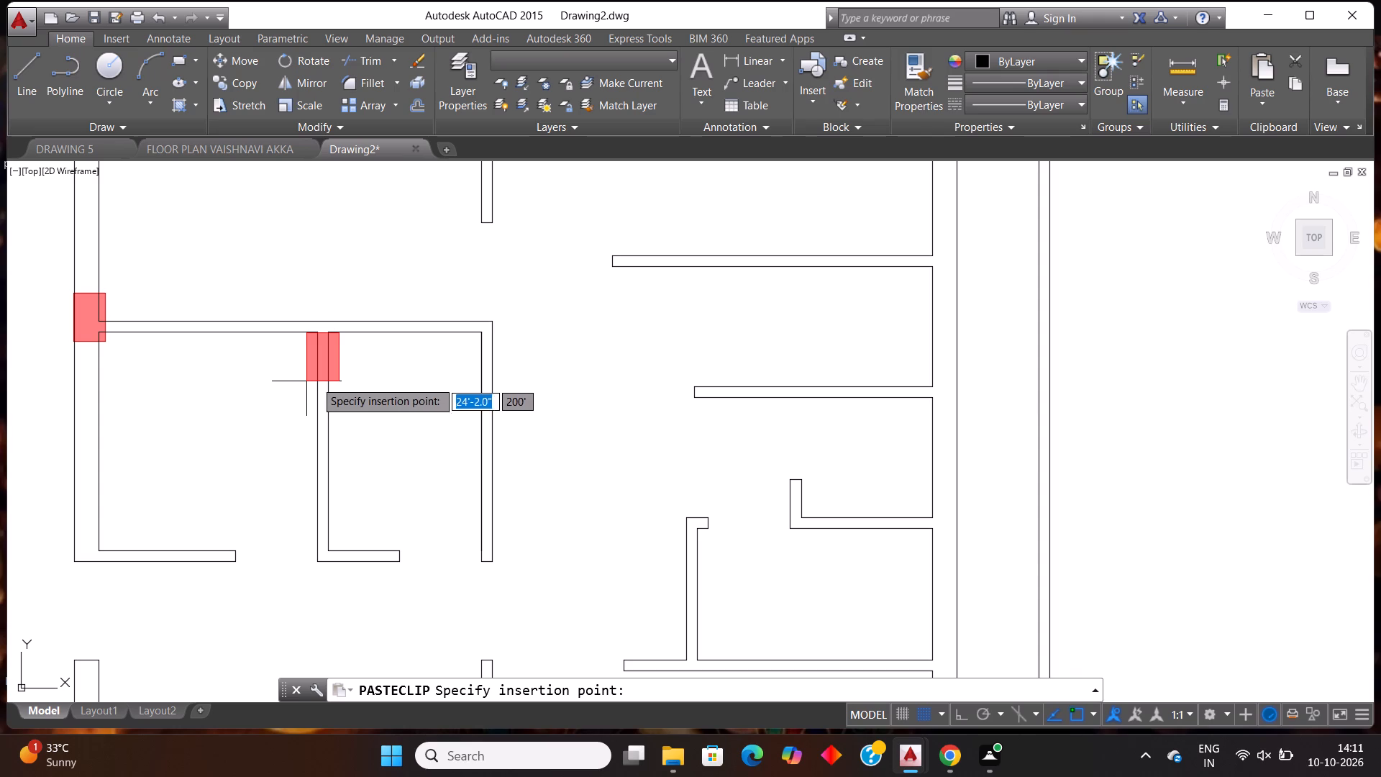
{"action": "left_click", "coordinate": [311, 363]}
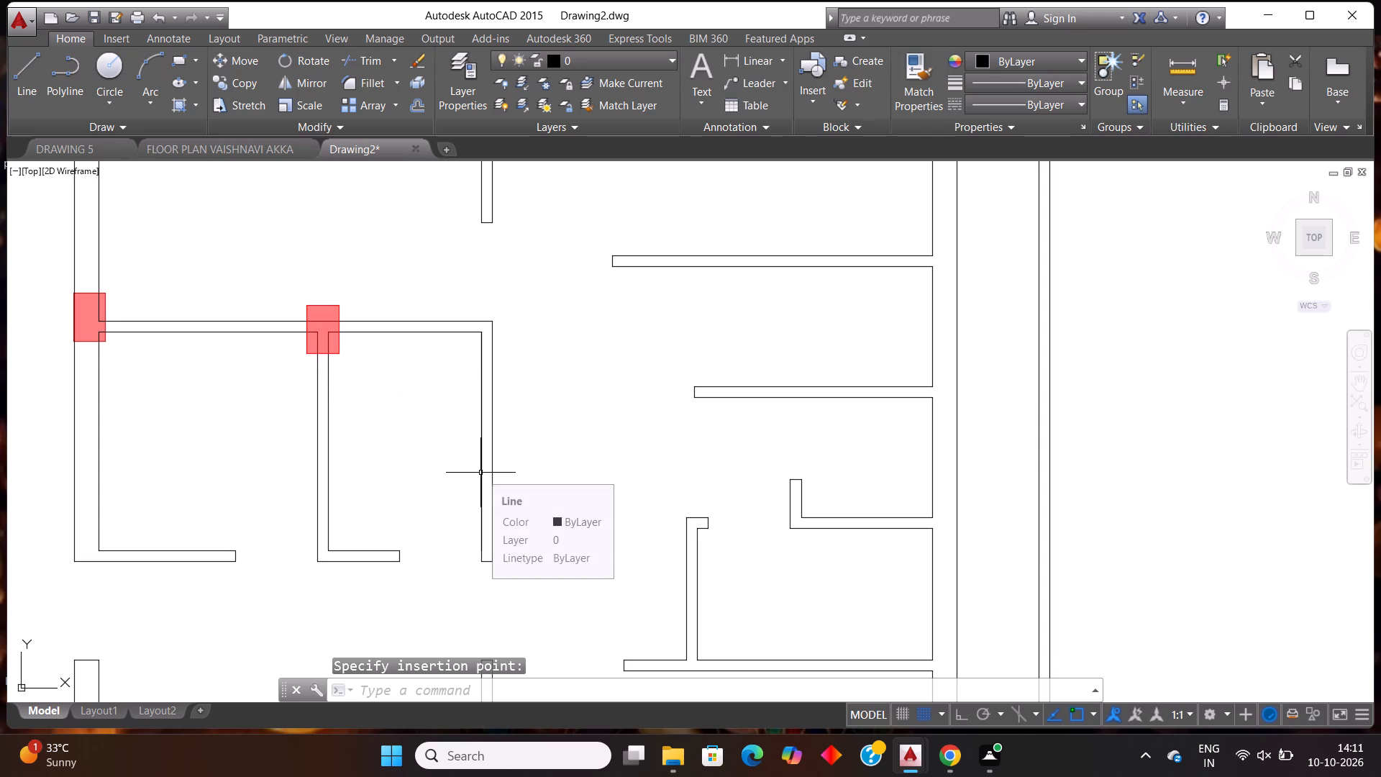
Paste another upright column at the free left end of the upper horizontal wall in the plan's right-hand part.
{"action": "key", "text": "ctrl+v"}
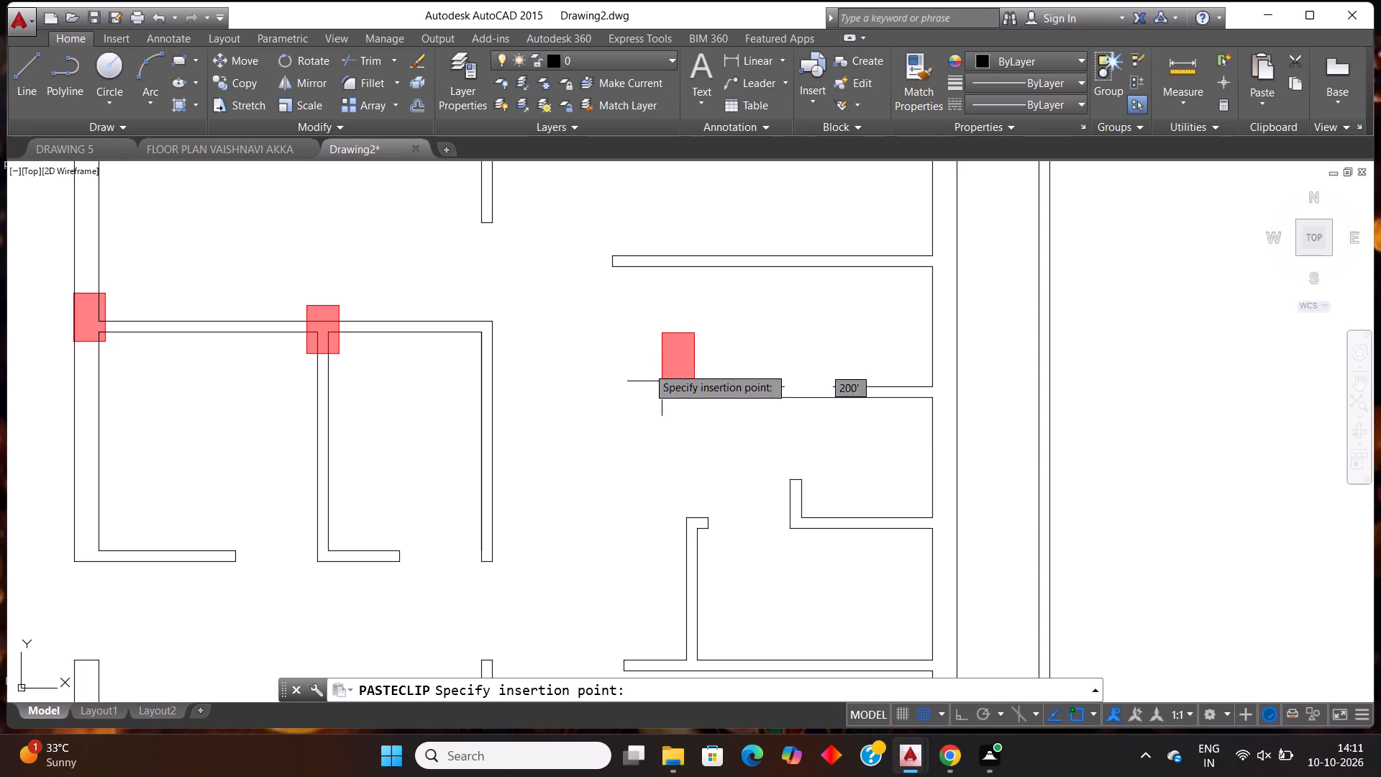
{"action": "scroll", "coordinate": [591, 368], "scroll_direction": "down", "scroll_amount": 3}
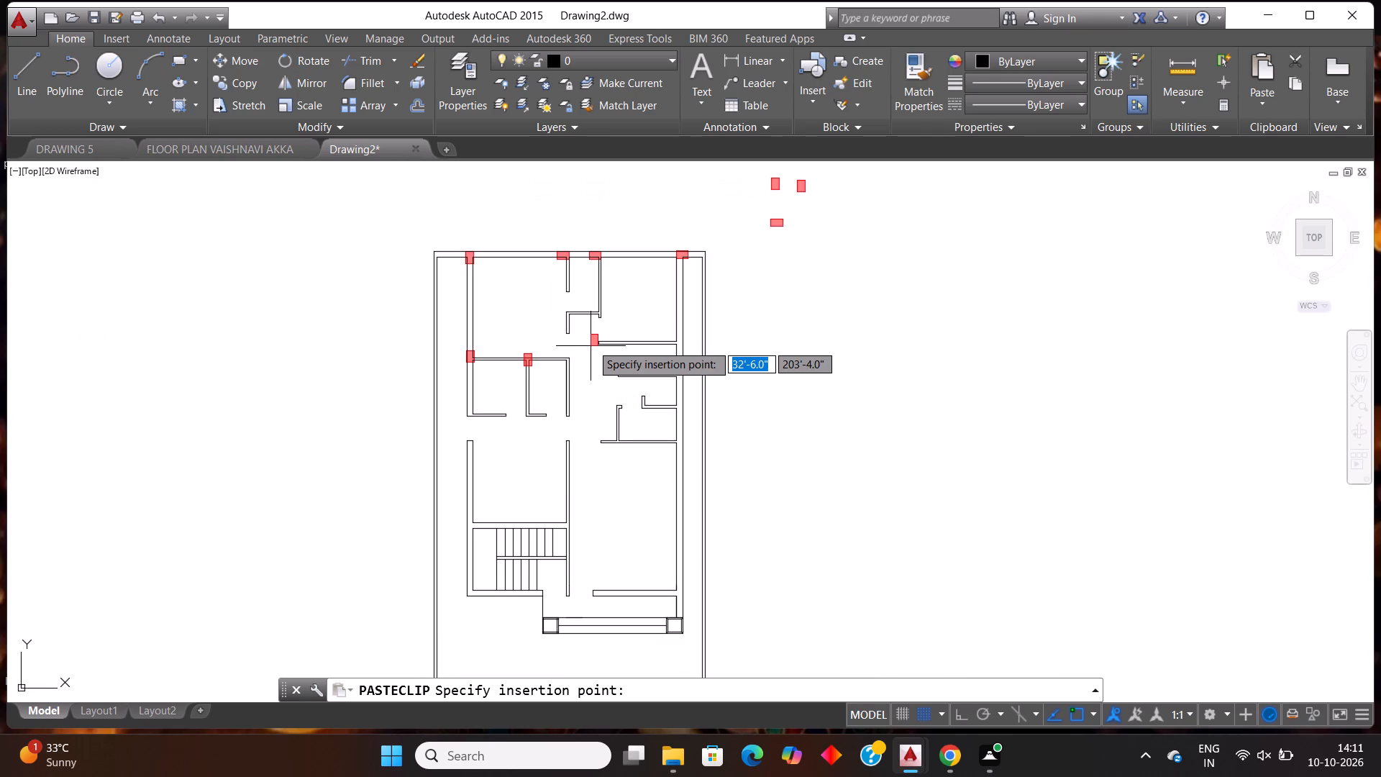
{"action": "left_click", "coordinate": [591, 344]}
{"action": "scroll", "coordinate": [613, 315], "scroll_direction": "up", "scroll_amount": 3}
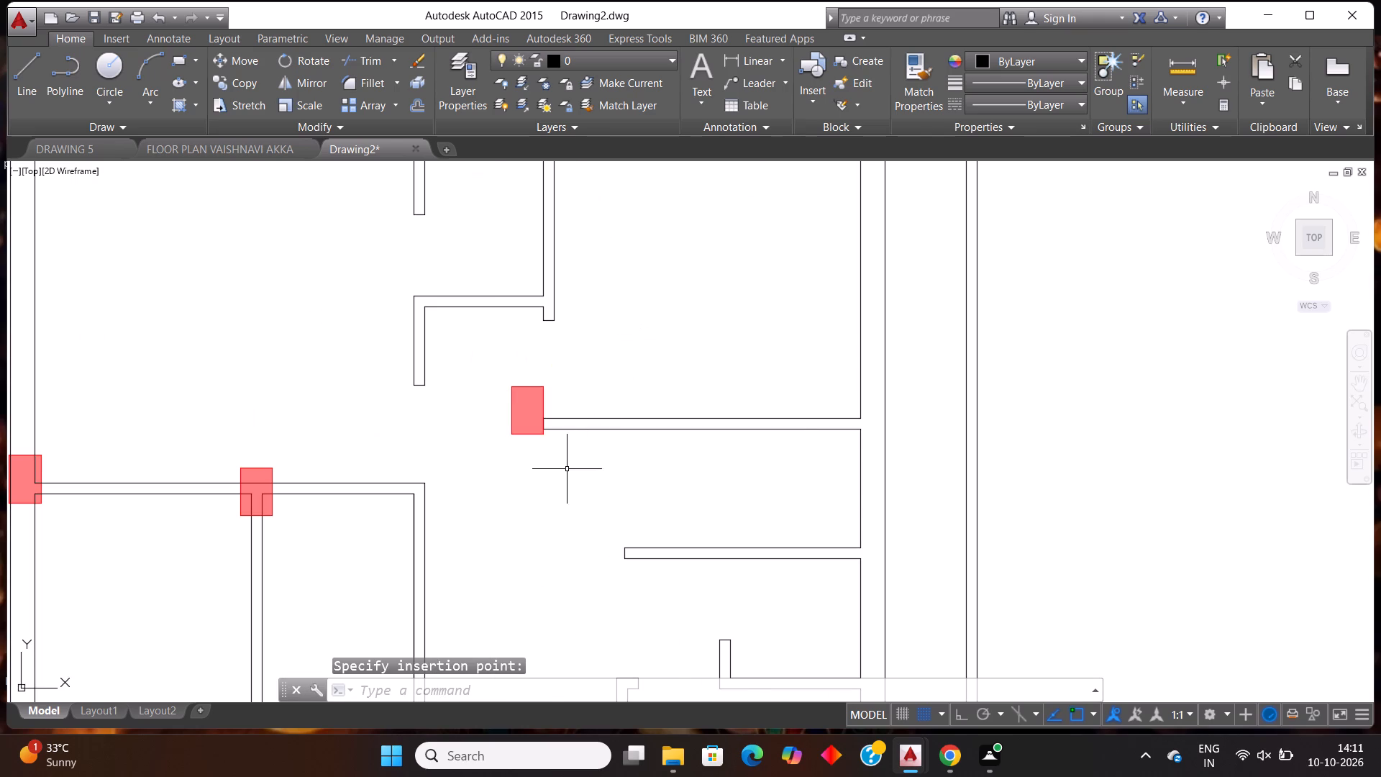
{"action": "left_click", "coordinate": [566, 470]}
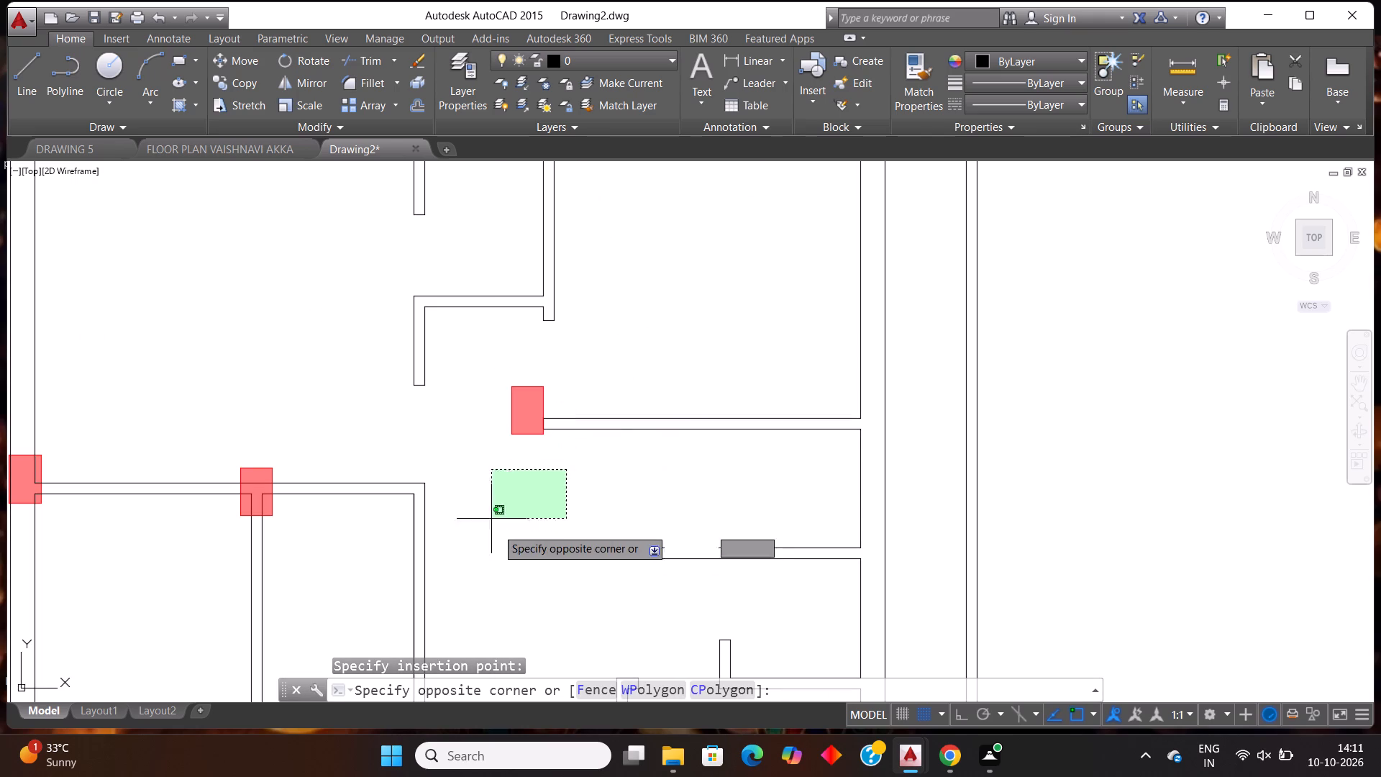
{"action": "key", "text": "Escape"}
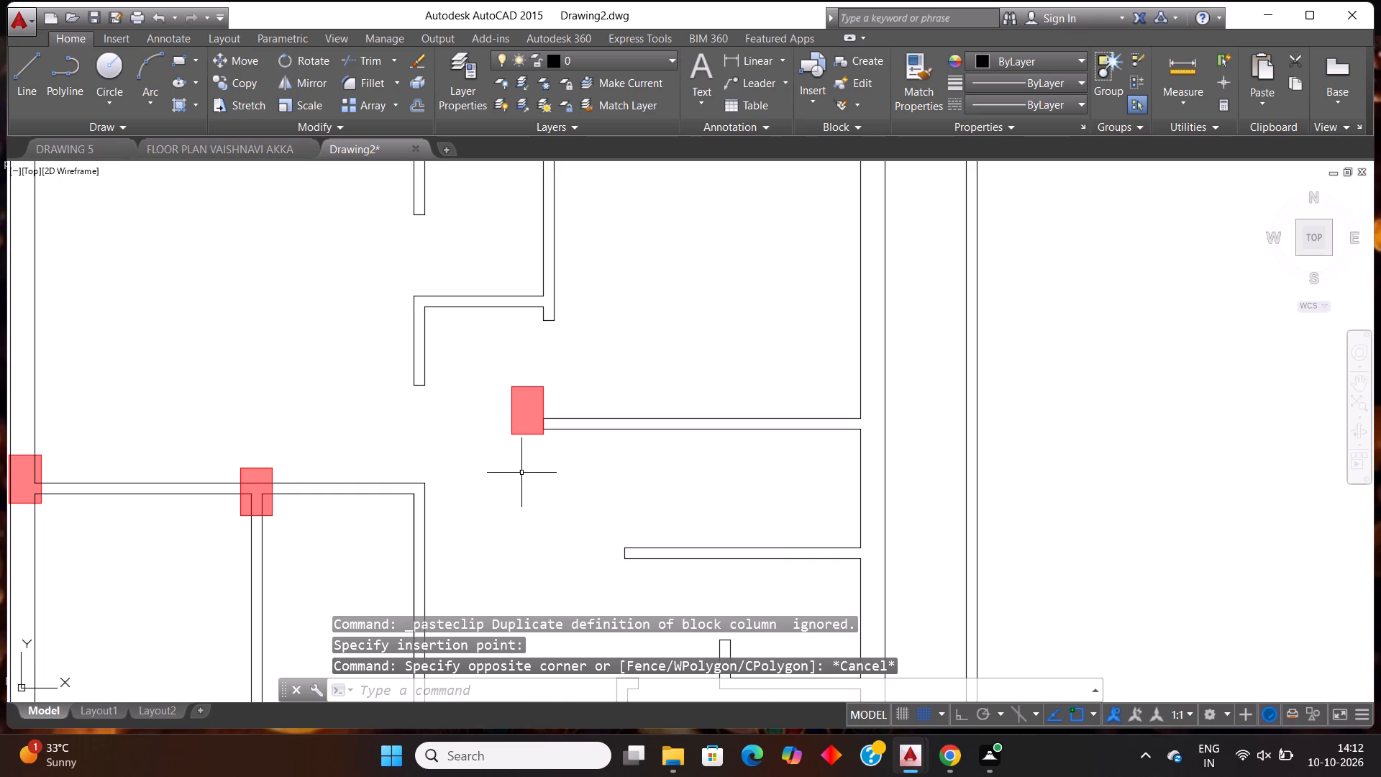
Rotate the column at the wall's free end a quarter turn clockwise about its upper-left corner so it lies horizontally.
{"action": "left_click", "coordinate": [522, 471]}
{"action": "left_click", "coordinate": [501, 412]}
{"action": "type", "text": "ro"}
{"action": "key", "text": "Return"}
{"action": "left_click", "coordinate": [501, 412]}
{"action": "left_click", "coordinate": [509, 449]}
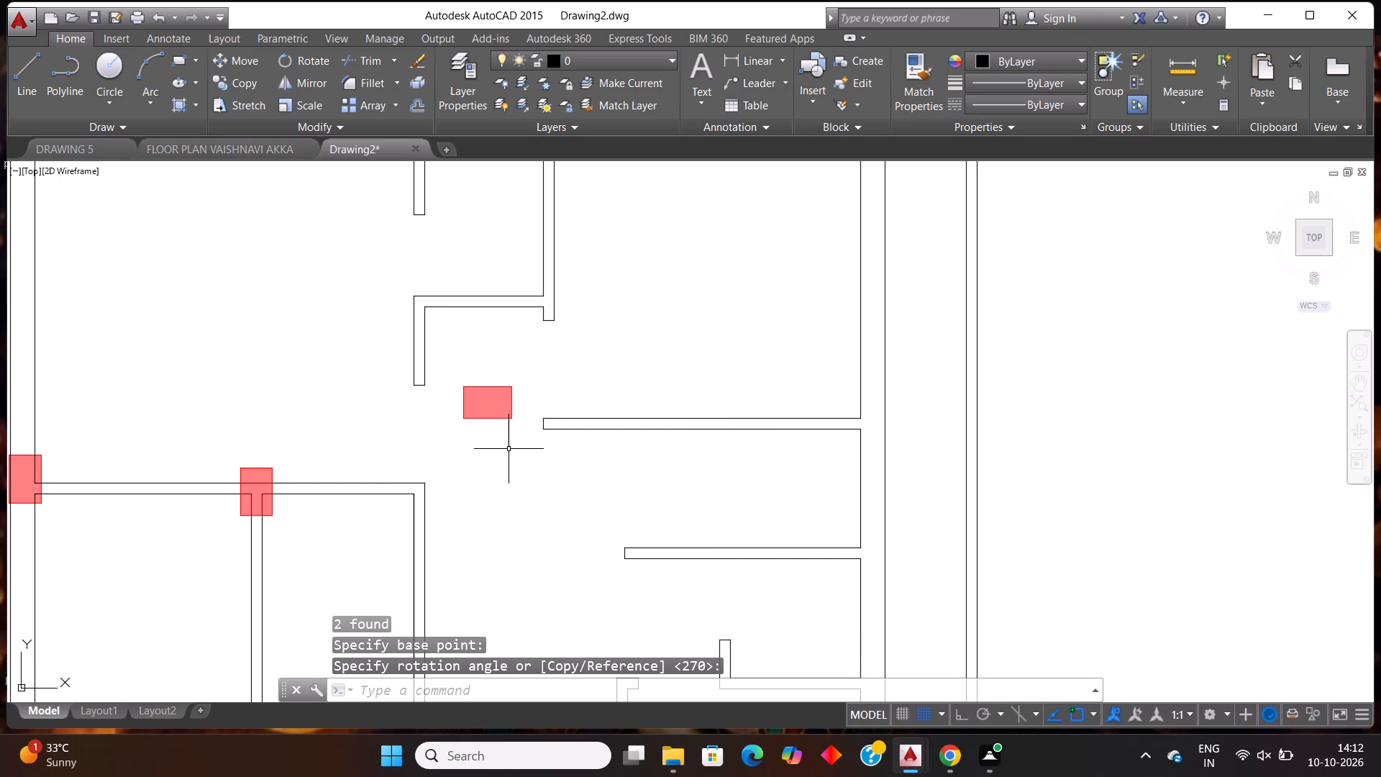
Move the rotated column by its lower-right corner to the lower corner of the horizontal wall's free end.
{"action": "left_click", "coordinate": [509, 449]}
{"action": "left_click", "coordinate": [531, 445]}
{"action": "left_click", "coordinate": [489, 383]}
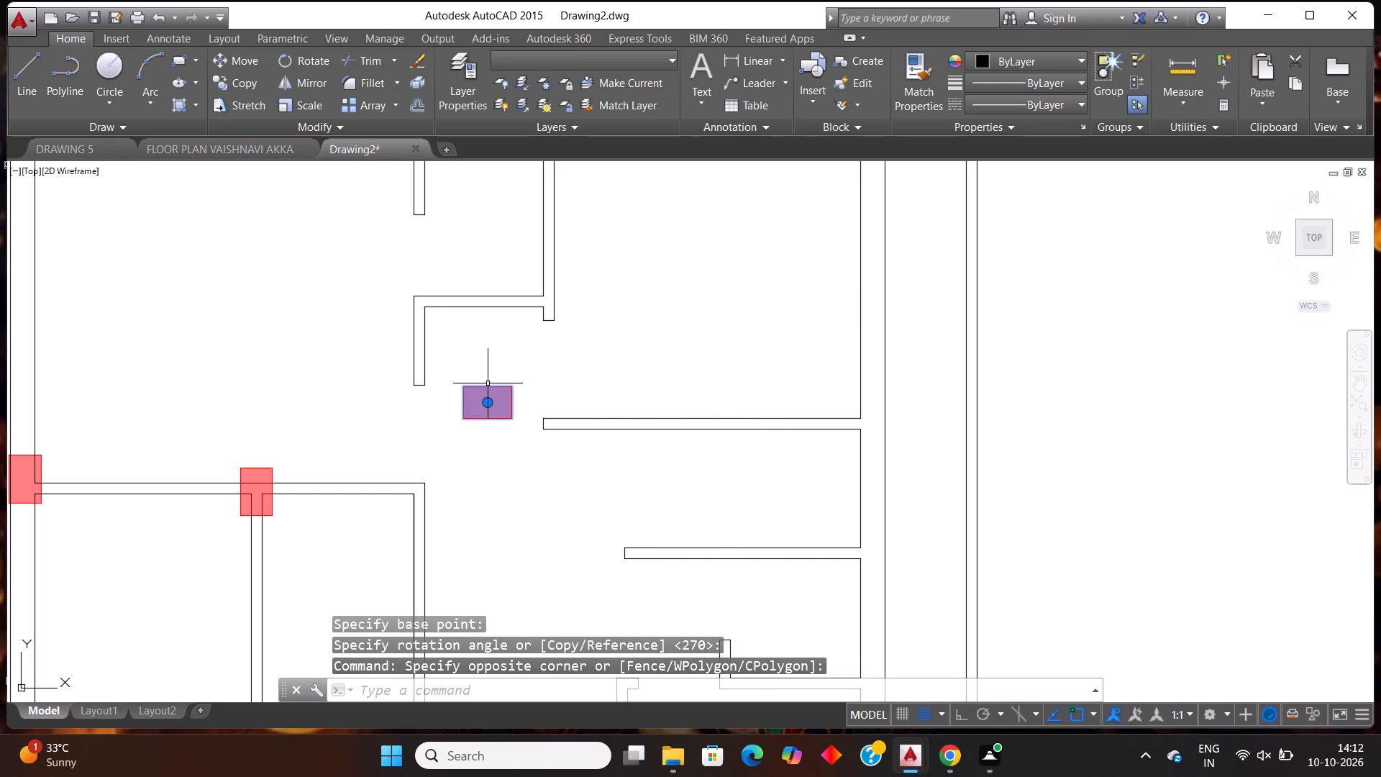
{"action": "key", "text": "m"}
{"action": "key", "text": "Return"}
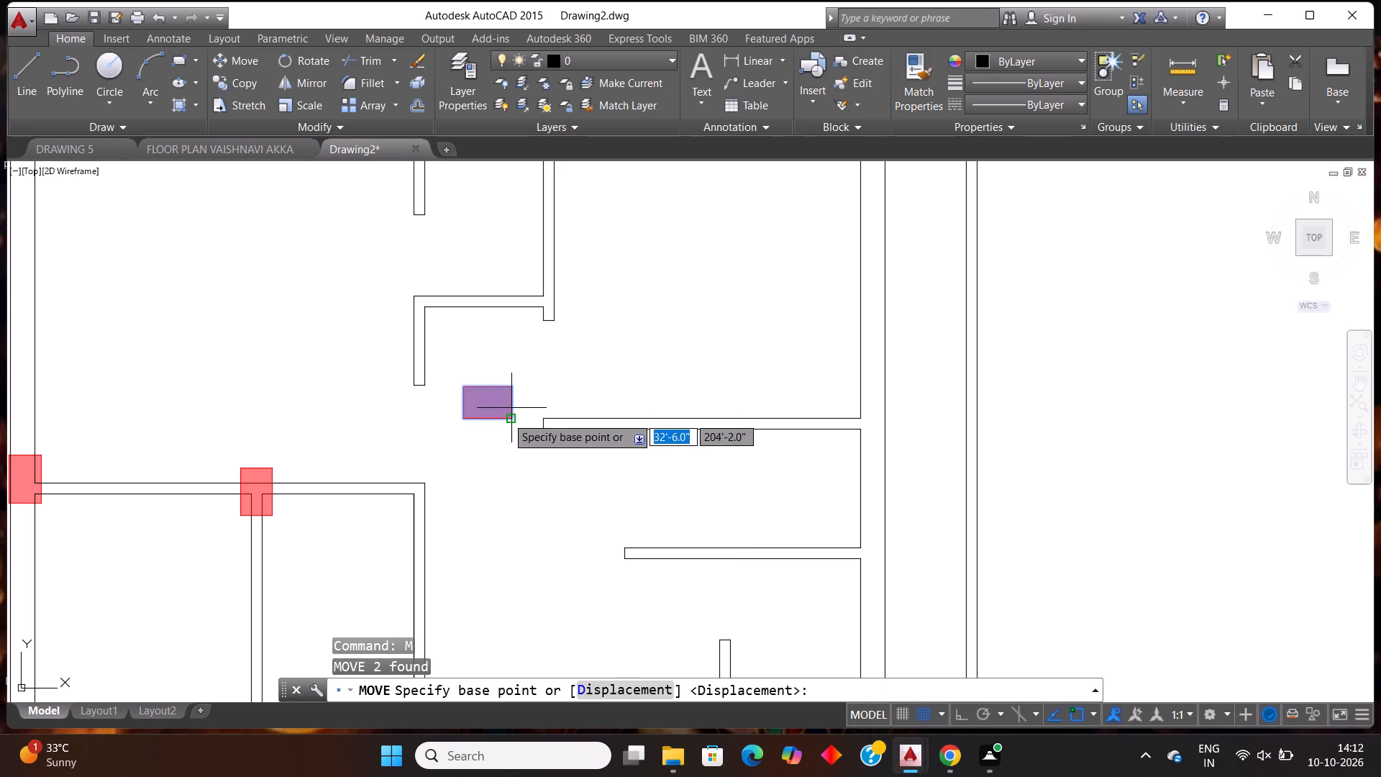
{"action": "left_click", "coordinate": [506, 417]}
{"action": "left_click", "coordinate": [539, 435]}
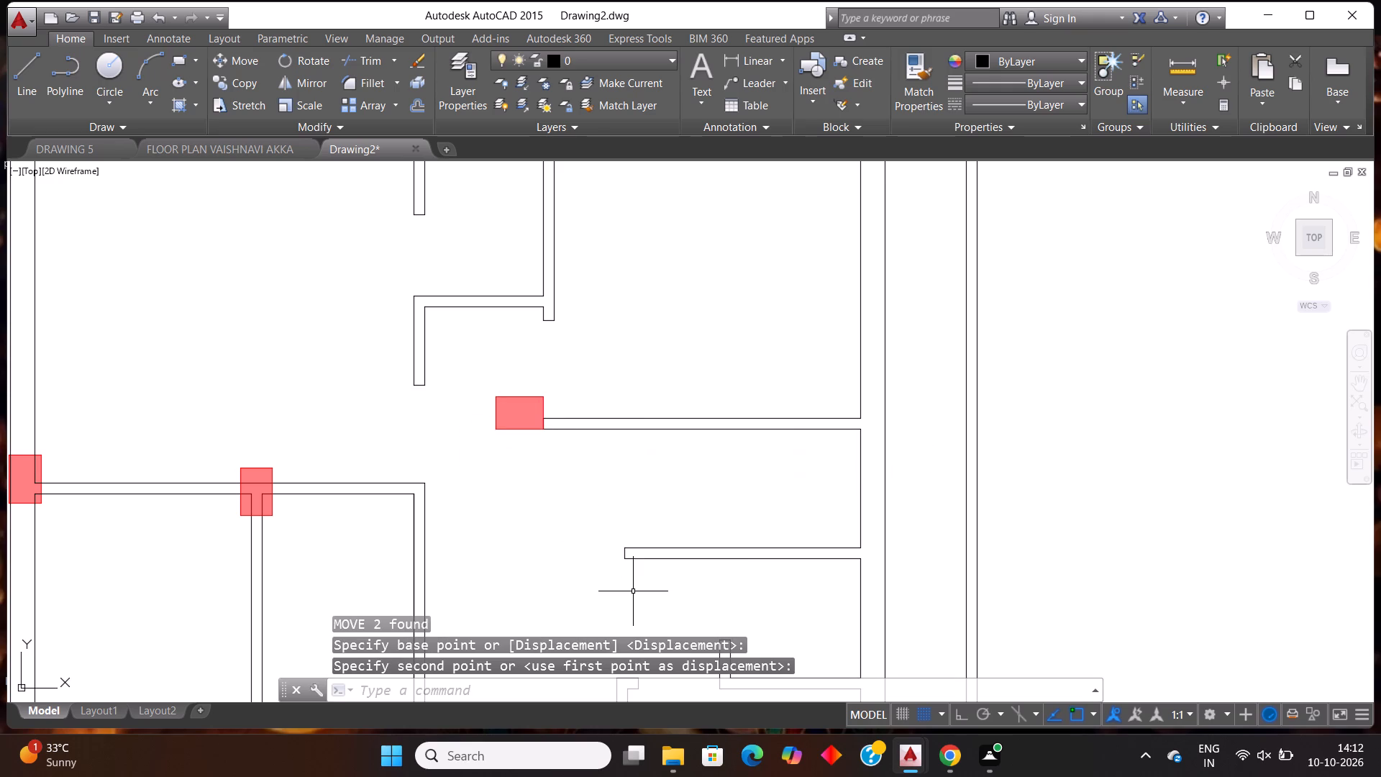
Copy the right-hand upright spare column and paste it where that same horizontal wall meets the long right inner wall.
{"action": "scroll", "coordinate": [537, 533], "scroll_direction": "down", "scroll_amount": 1}
{"action": "scroll", "coordinate": [652, 474], "scroll_direction": "down", "scroll_amount": 1}
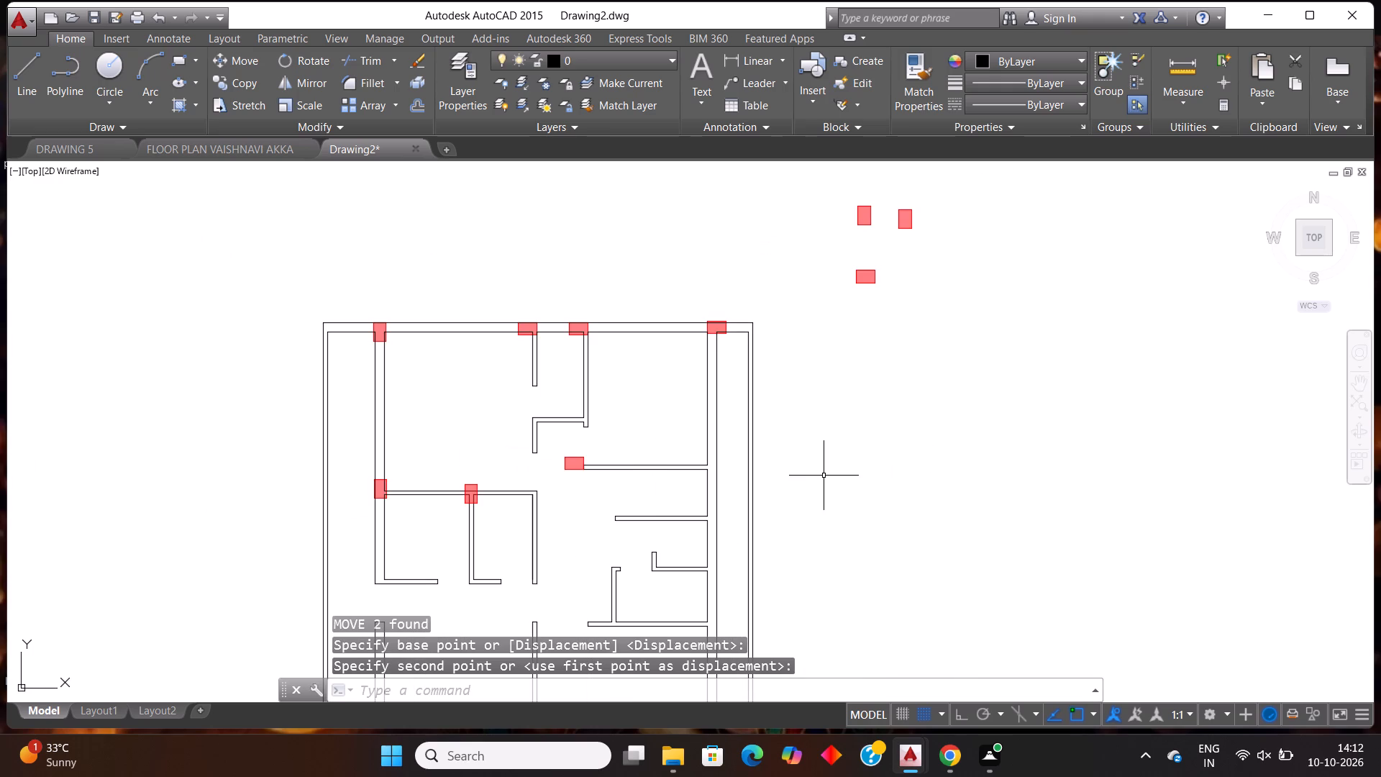
{"action": "scroll", "coordinate": [731, 502], "scroll_direction": "down", "scroll_amount": 1}
{"action": "scroll", "coordinate": [866, 373], "scroll_direction": "up", "scroll_amount": 1}
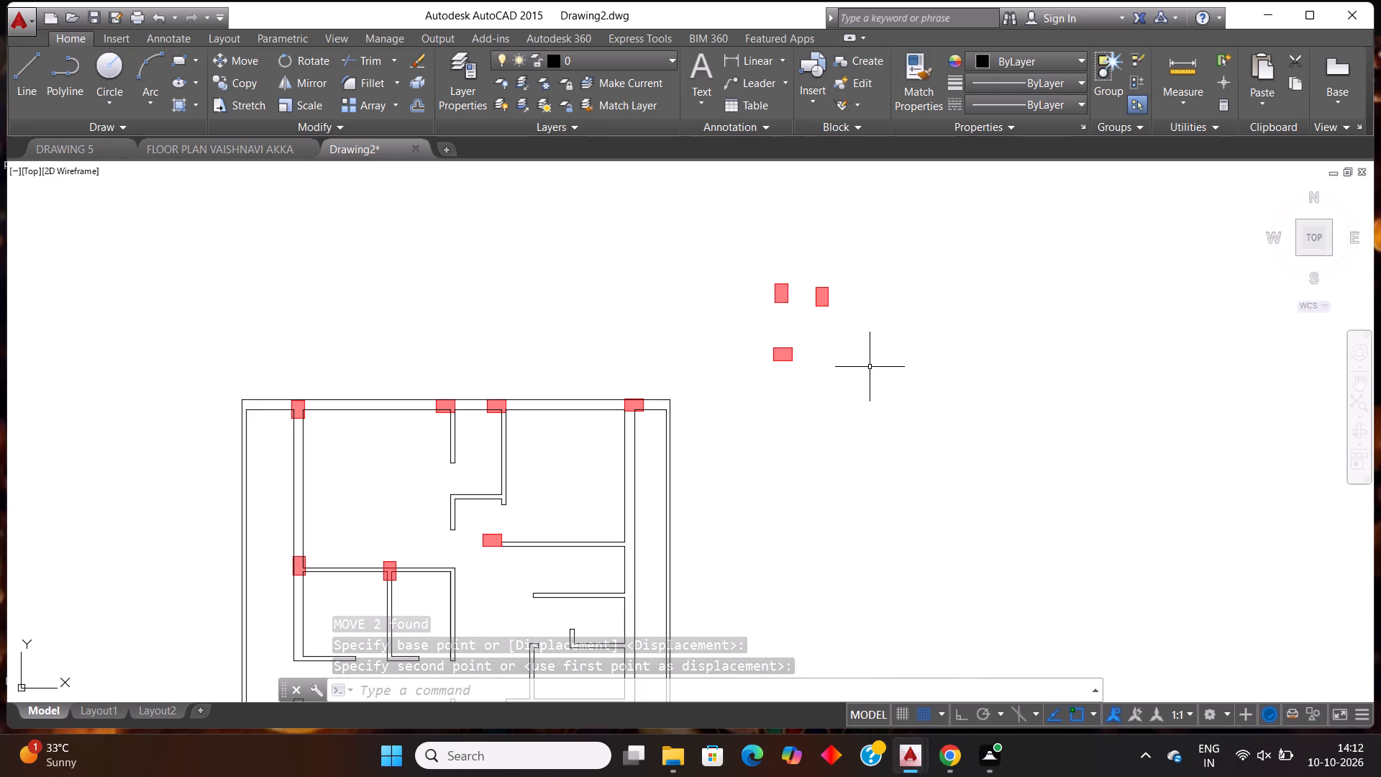
{"action": "left_click", "coordinate": [860, 342]}
{"action": "left_click", "coordinate": [811, 276]}
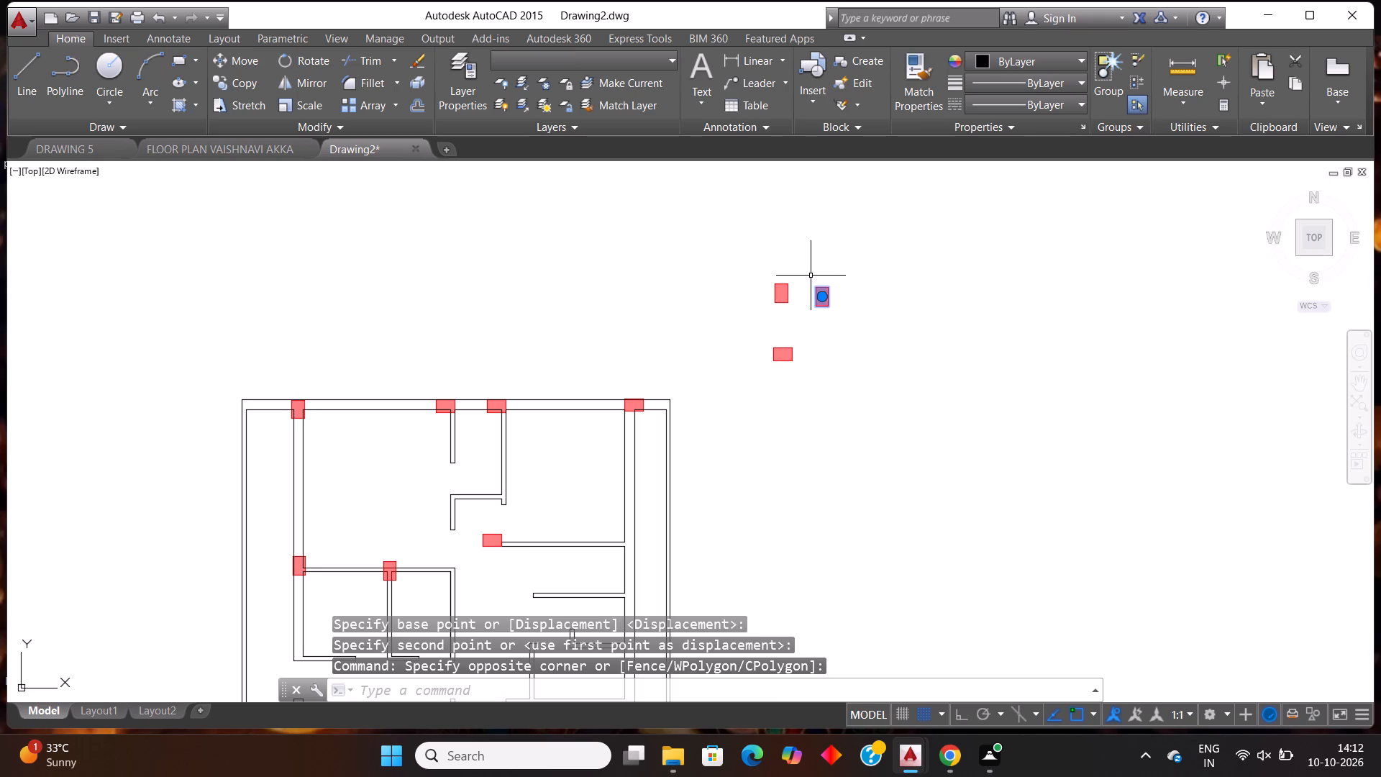
{"action": "key", "text": "ctrl+c"}
{"action": "key", "text": "ctrl+v"}
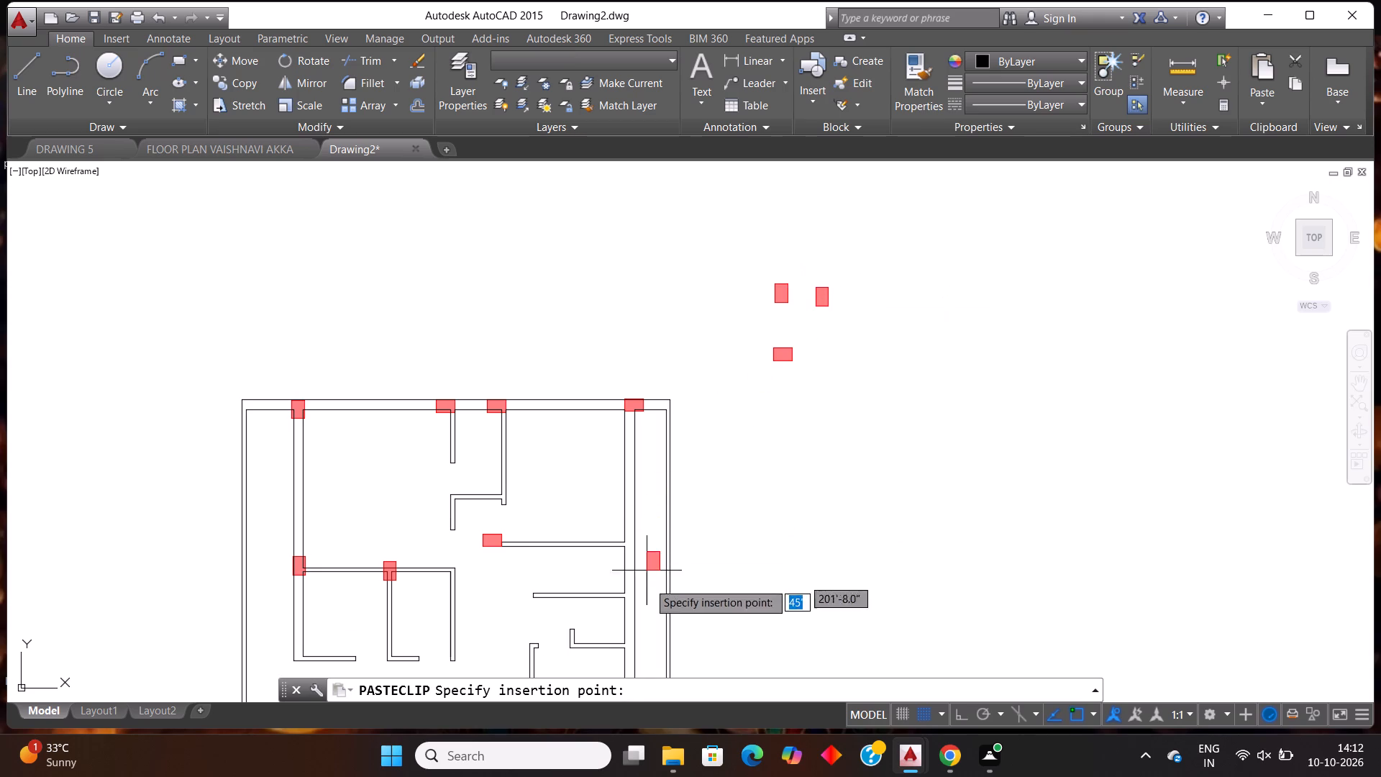
{"action": "scroll", "coordinate": [617, 598], "scroll_direction": "up", "scroll_amount": 2}
{"action": "scroll", "coordinate": [642, 544], "scroll_direction": "up", "scroll_amount": 1}
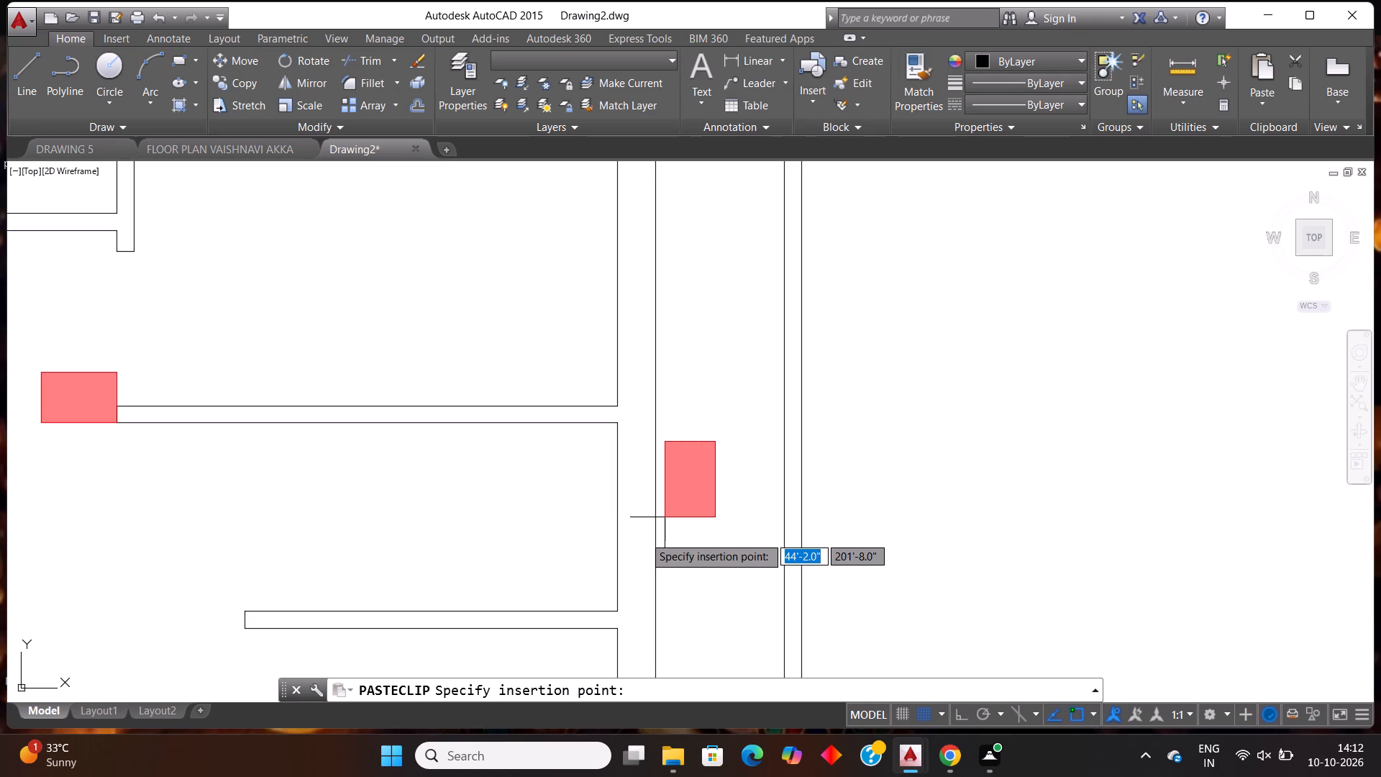
{"action": "left_click", "coordinate": [616, 419]}
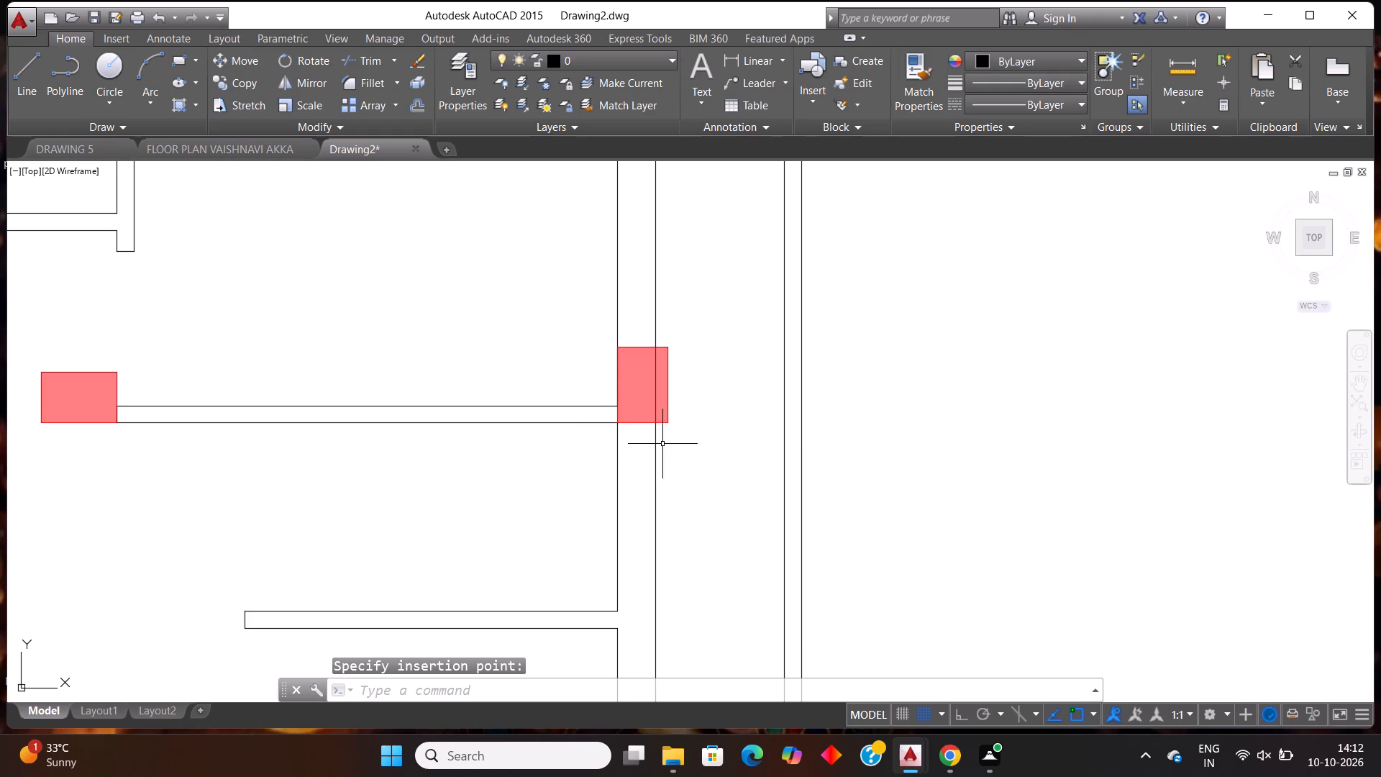
Move the new right inner wall column and its fill about 10.9" left and slightly down, over the end of the horizontal wall.
{"action": "scroll", "coordinate": [663, 444], "scroll_direction": "down", "scroll_amount": 2}
{"action": "scroll", "coordinate": [688, 427], "scroll_direction": "up", "scroll_amount": 2}
{"action": "scroll", "coordinate": [674, 434], "scroll_direction": "down", "scroll_amount": 3}
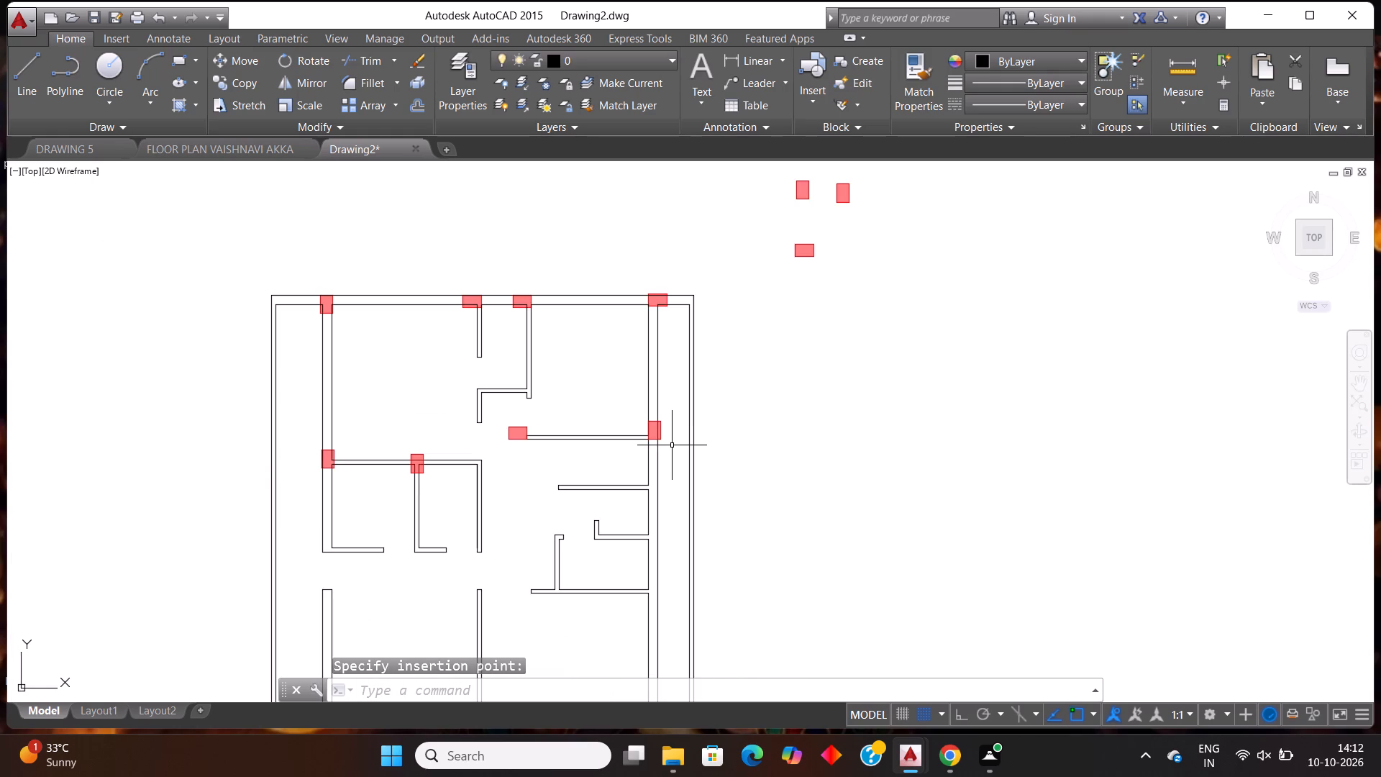
{"action": "scroll", "coordinate": [672, 446], "scroll_direction": "up", "scroll_amount": 4}
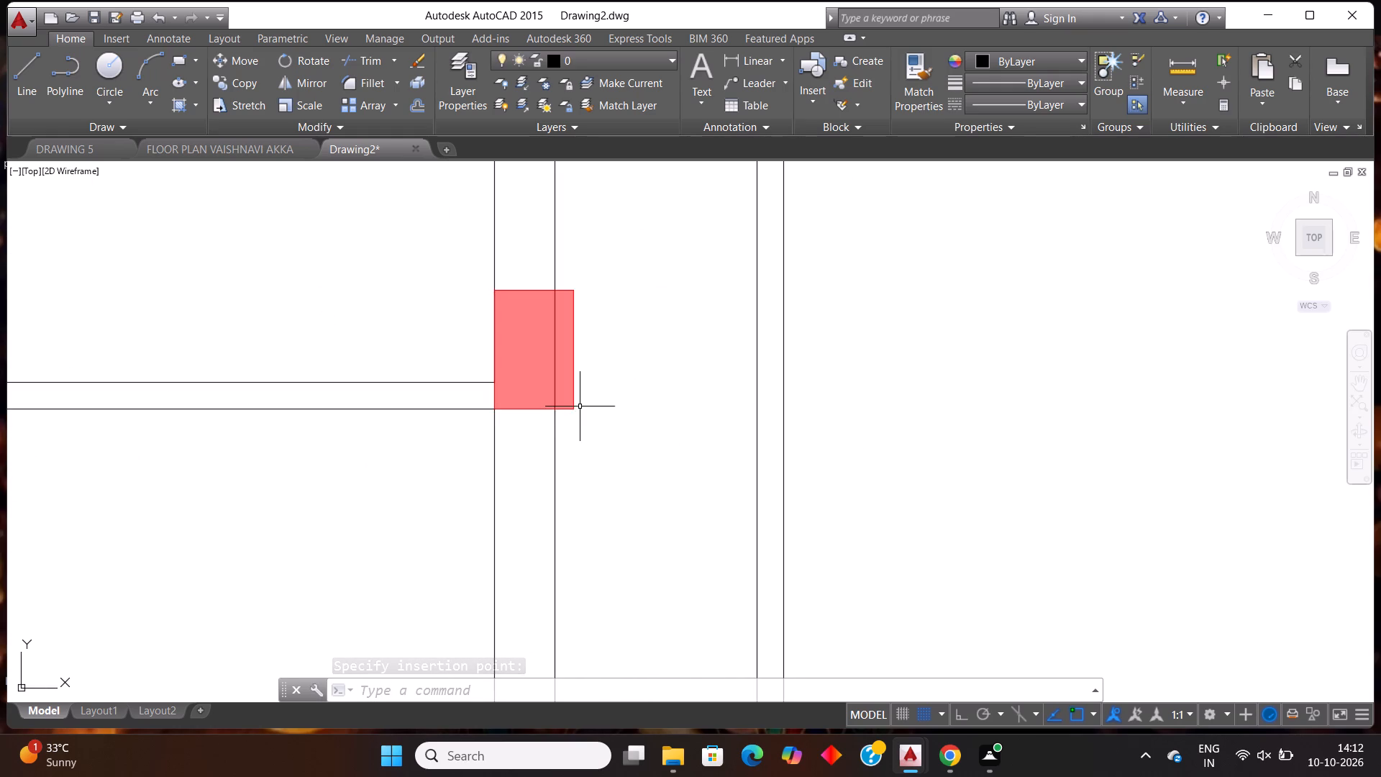
{"action": "left_click", "coordinate": [578, 426]}
{"action": "left_click", "coordinate": [568, 386]}
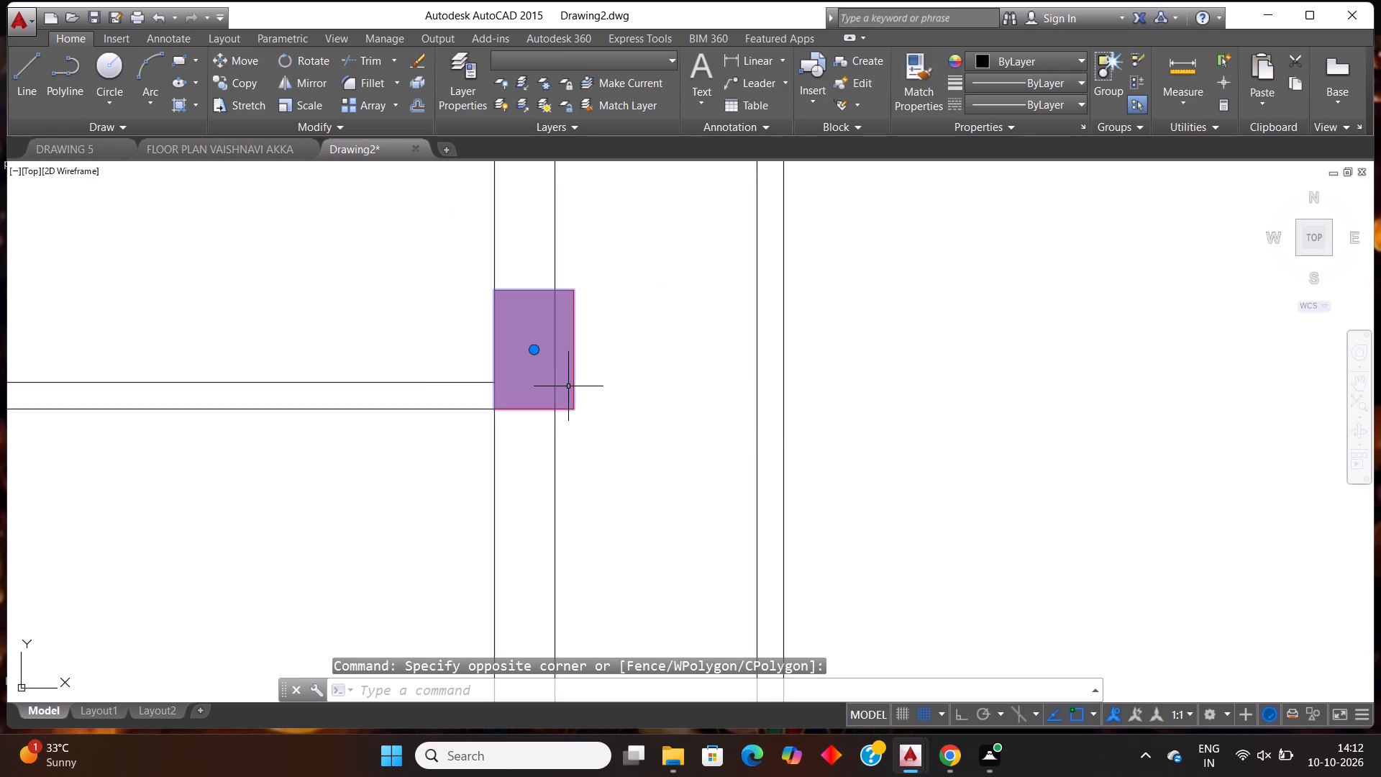
{"action": "key", "text": "m"}
{"action": "key", "text": "Return"}
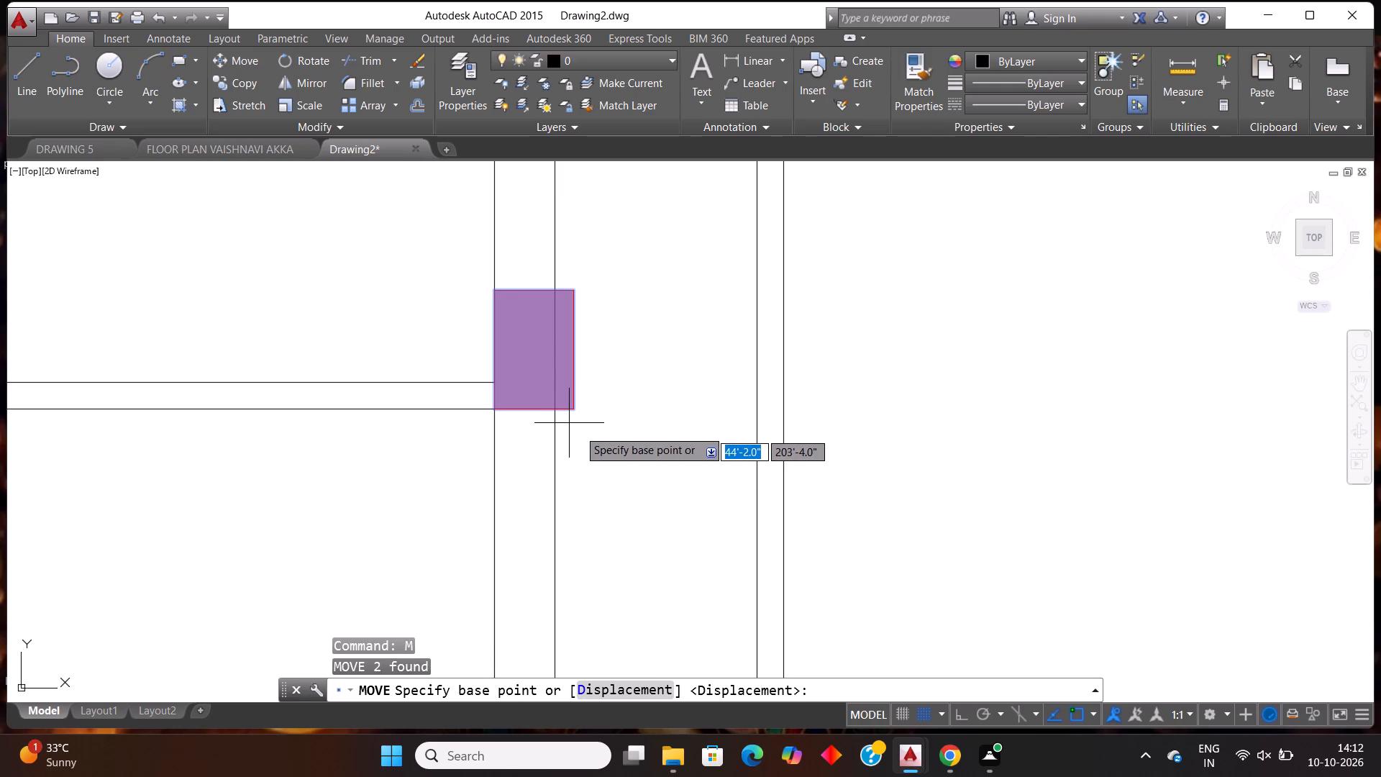
{"action": "left_click", "coordinate": [598, 383]}
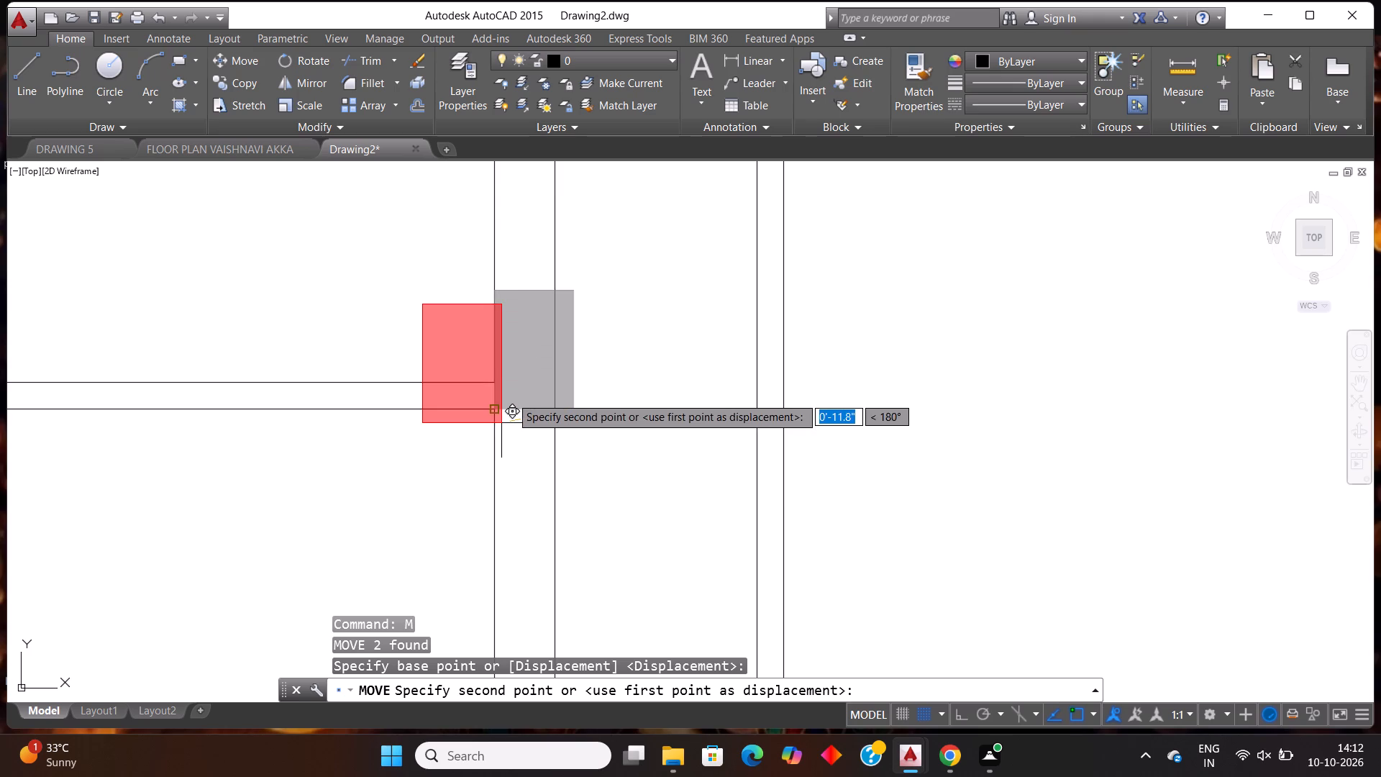
{"action": "scroll", "coordinate": [511, 396], "scroll_direction": "up", "scroll_amount": 2}
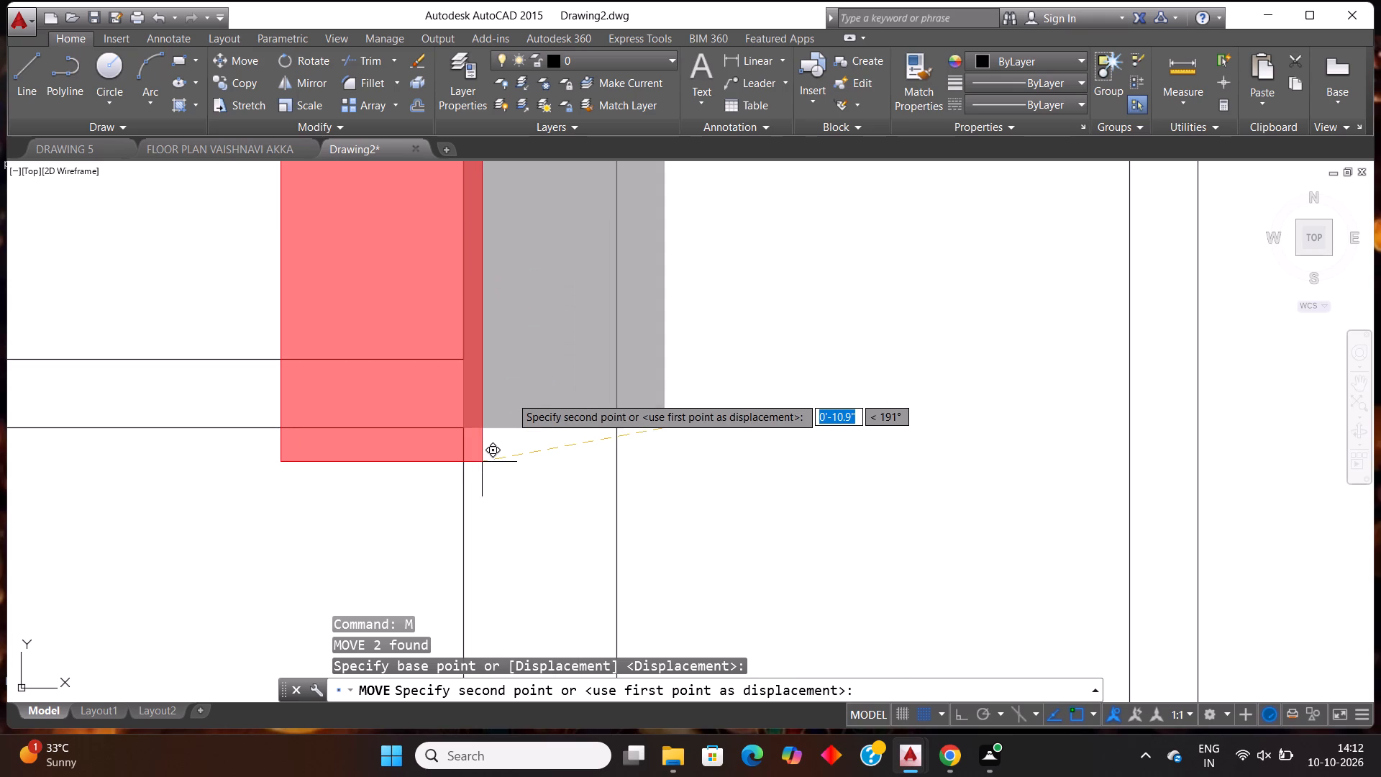
{"action": "scroll", "coordinate": [511, 396], "scroll_direction": "down", "scroll_amount": 2}
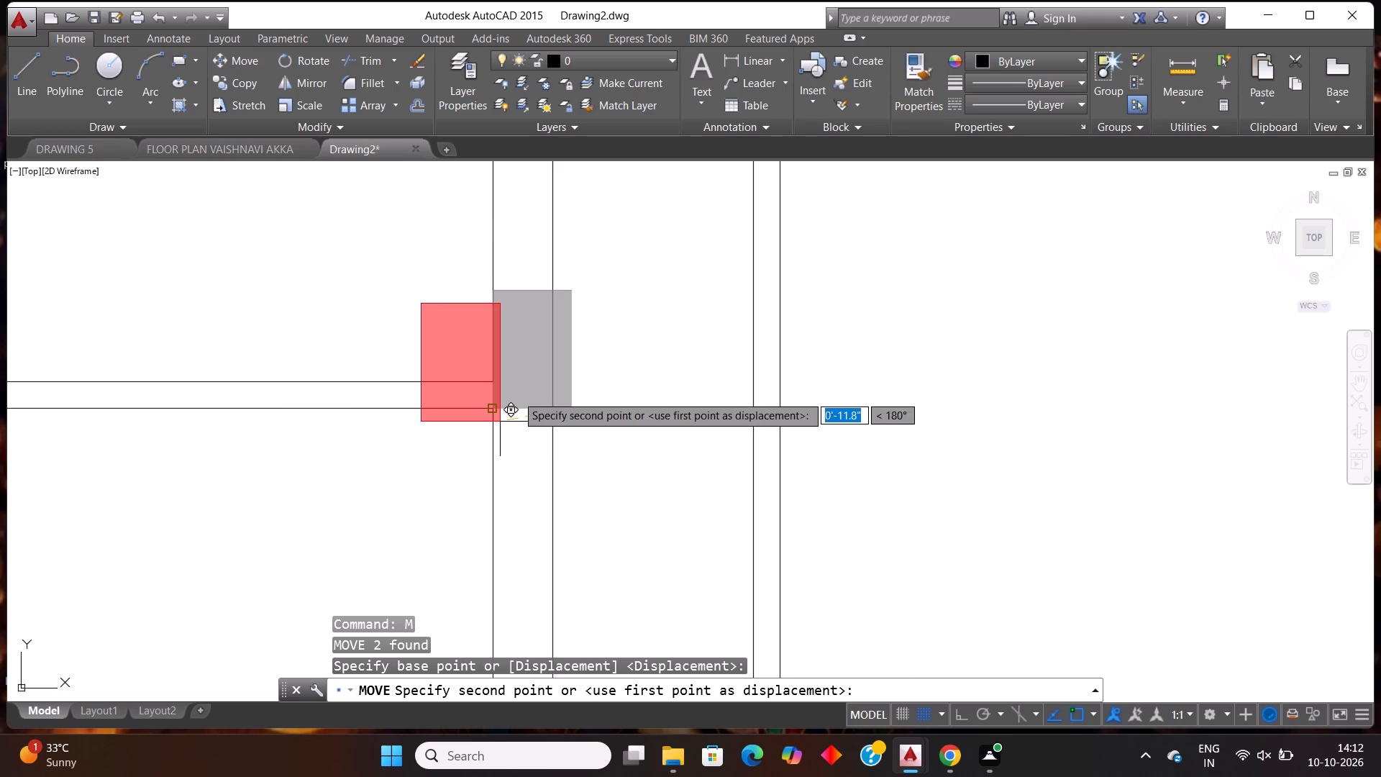
{"action": "scroll", "coordinate": [516, 395], "scroll_direction": "up", "scroll_amount": 1}
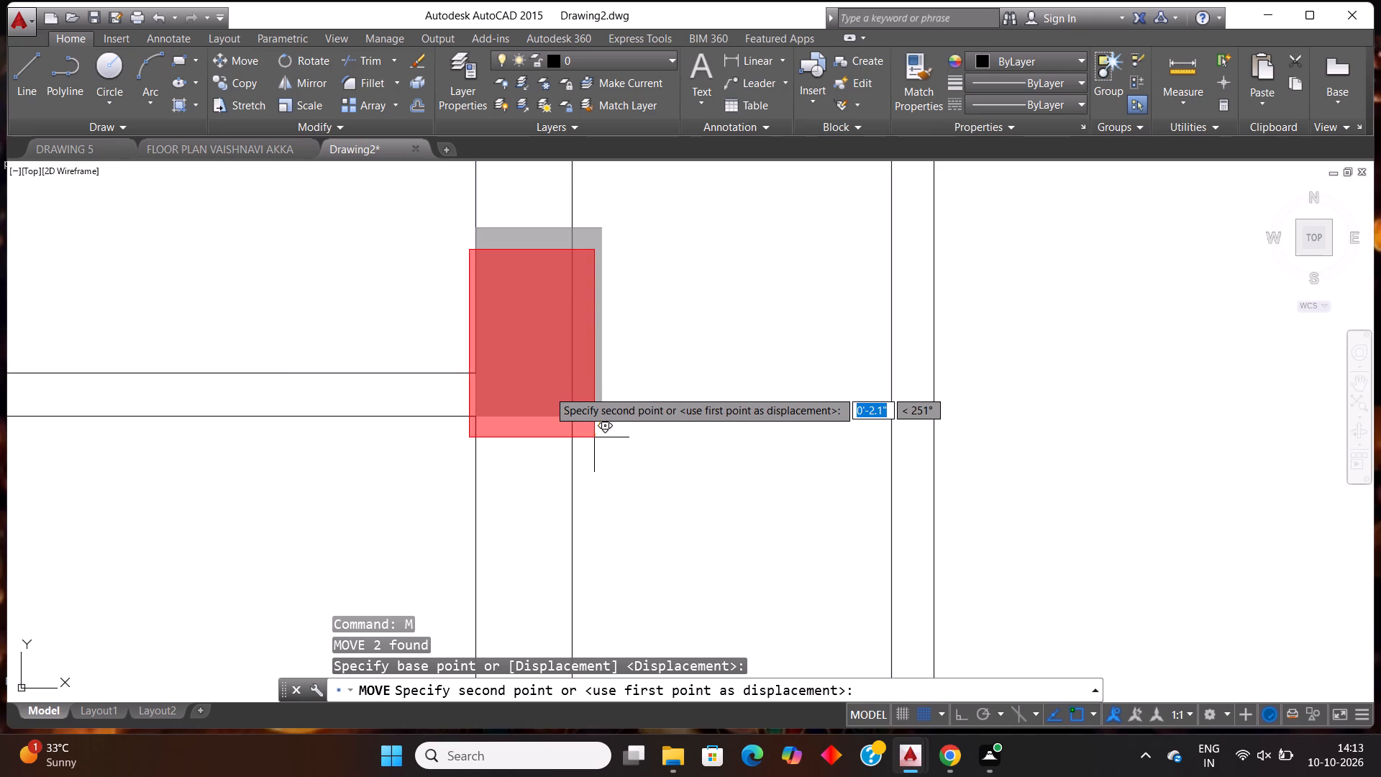
{"action": "left_click", "coordinate": [533, 395]}
{"action": "scroll", "coordinate": [563, 396], "scroll_direction": "up", "scroll_amount": 1}
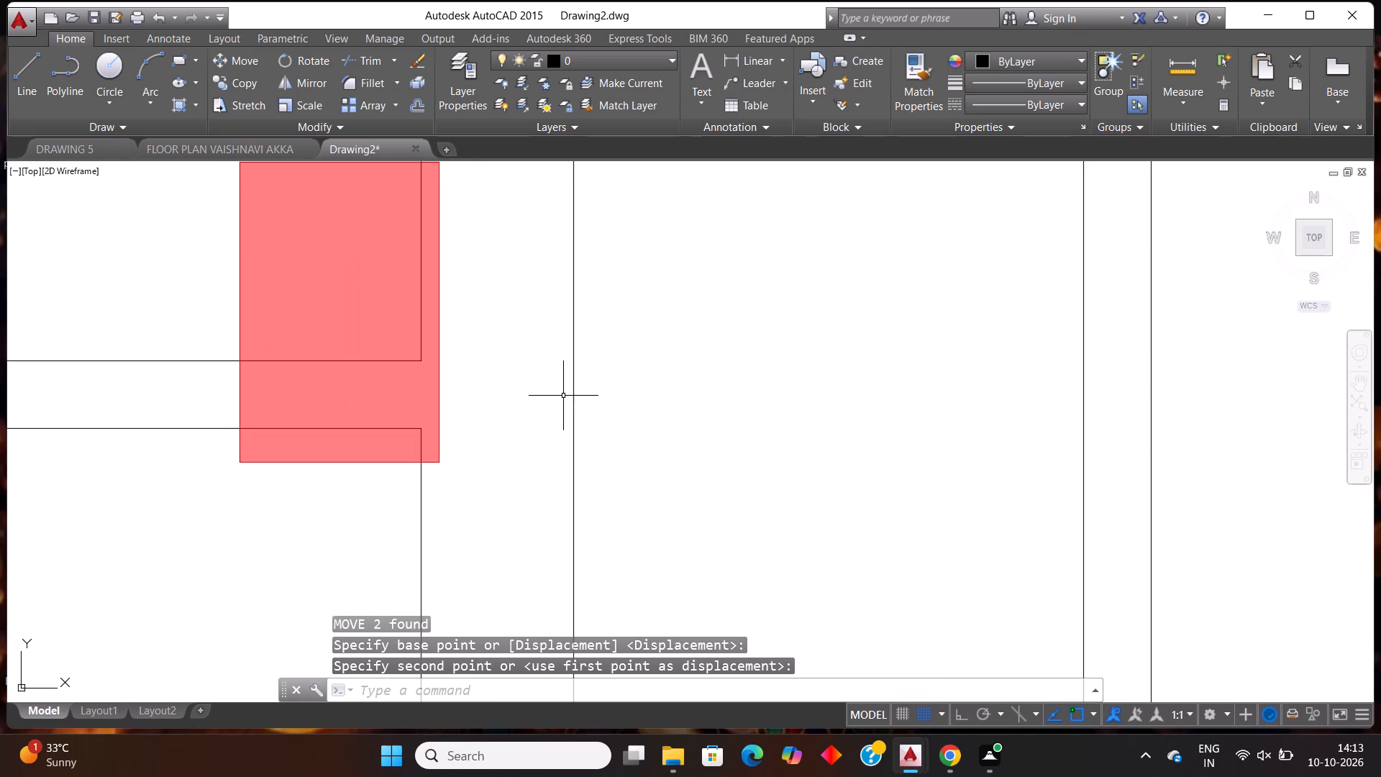
Shift the new right inner wall column and its fill a short distance right, further over the wall junction.
{"action": "left_click", "coordinate": [496, 469]}
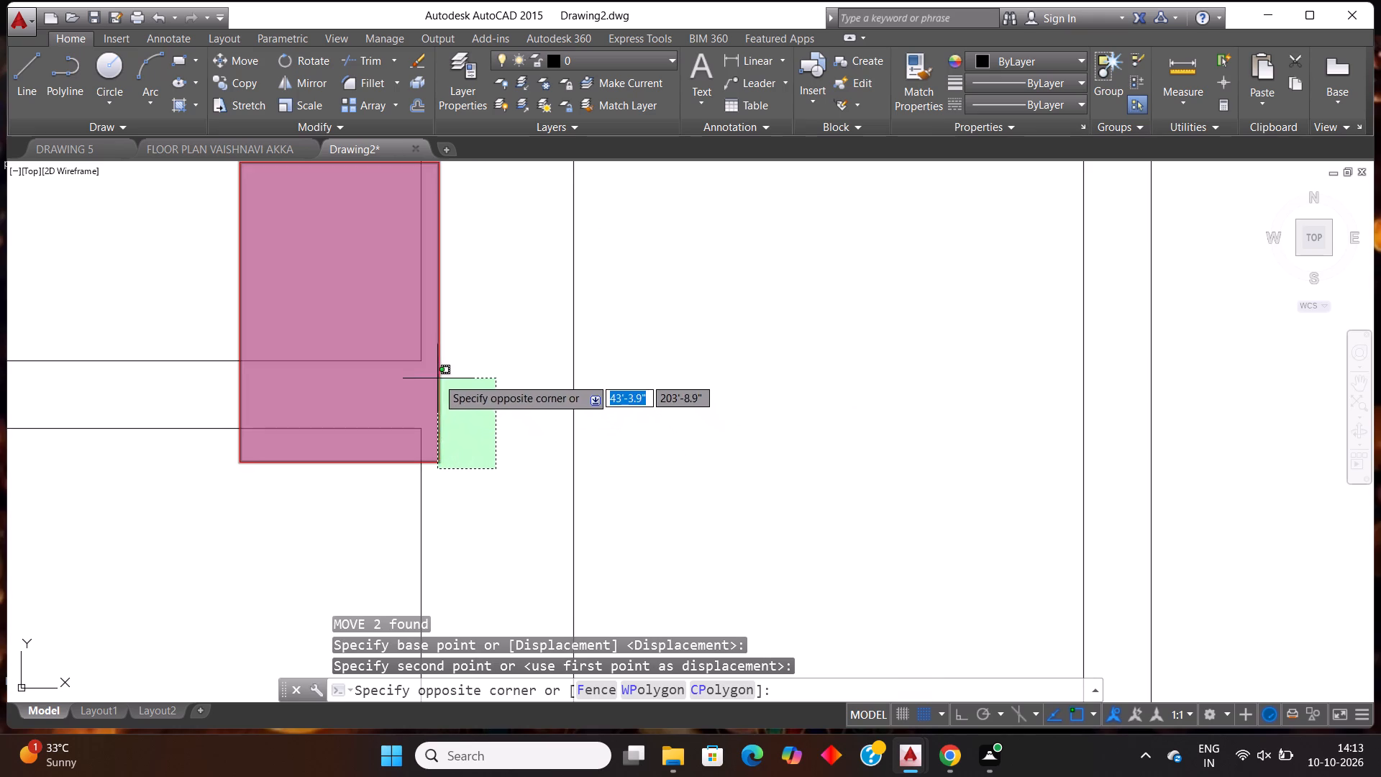
{"action": "left_click", "coordinate": [435, 375]}
{"action": "left_click_drag", "start_coordinate": [437, 461], "coordinate": [439, 461]}
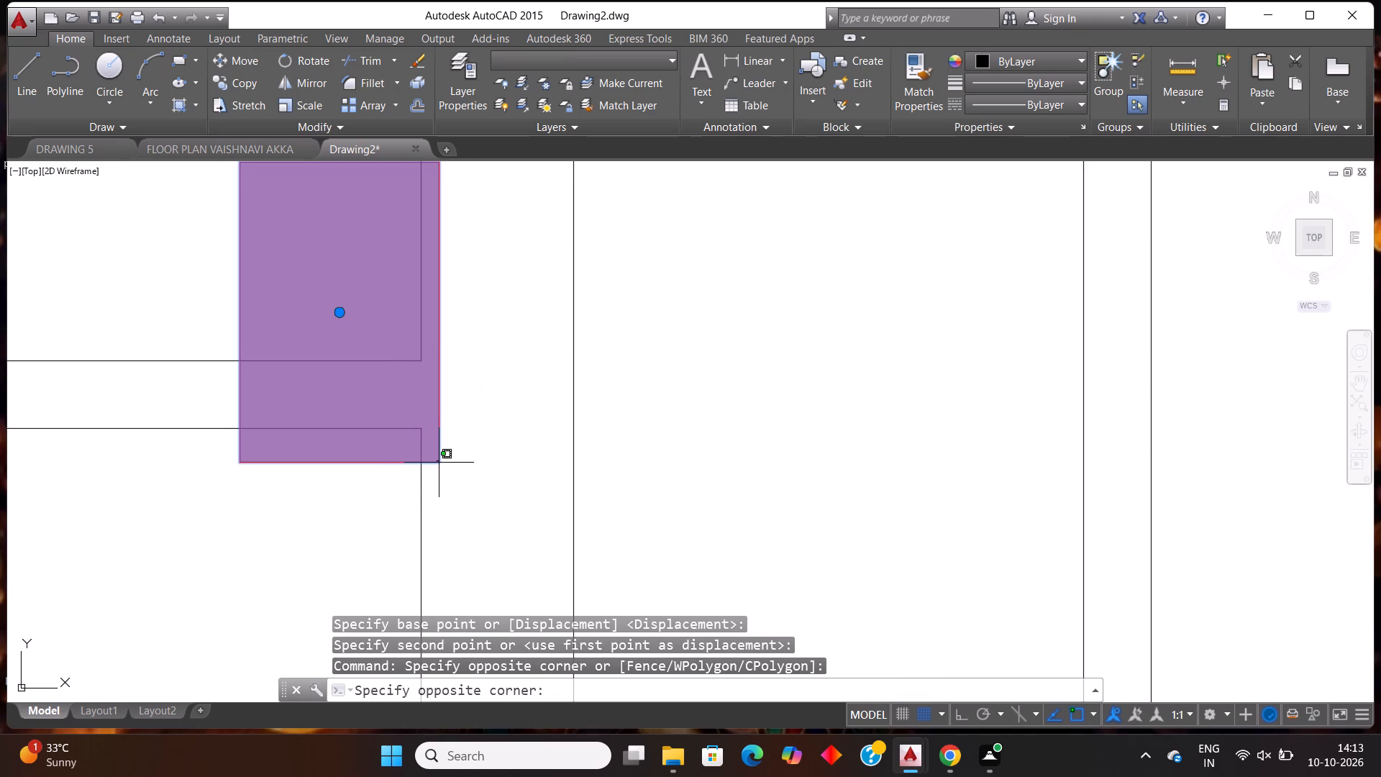
{"action": "left_click_drag", "start_coordinate": [439, 461], "coordinate": [516, 451]}
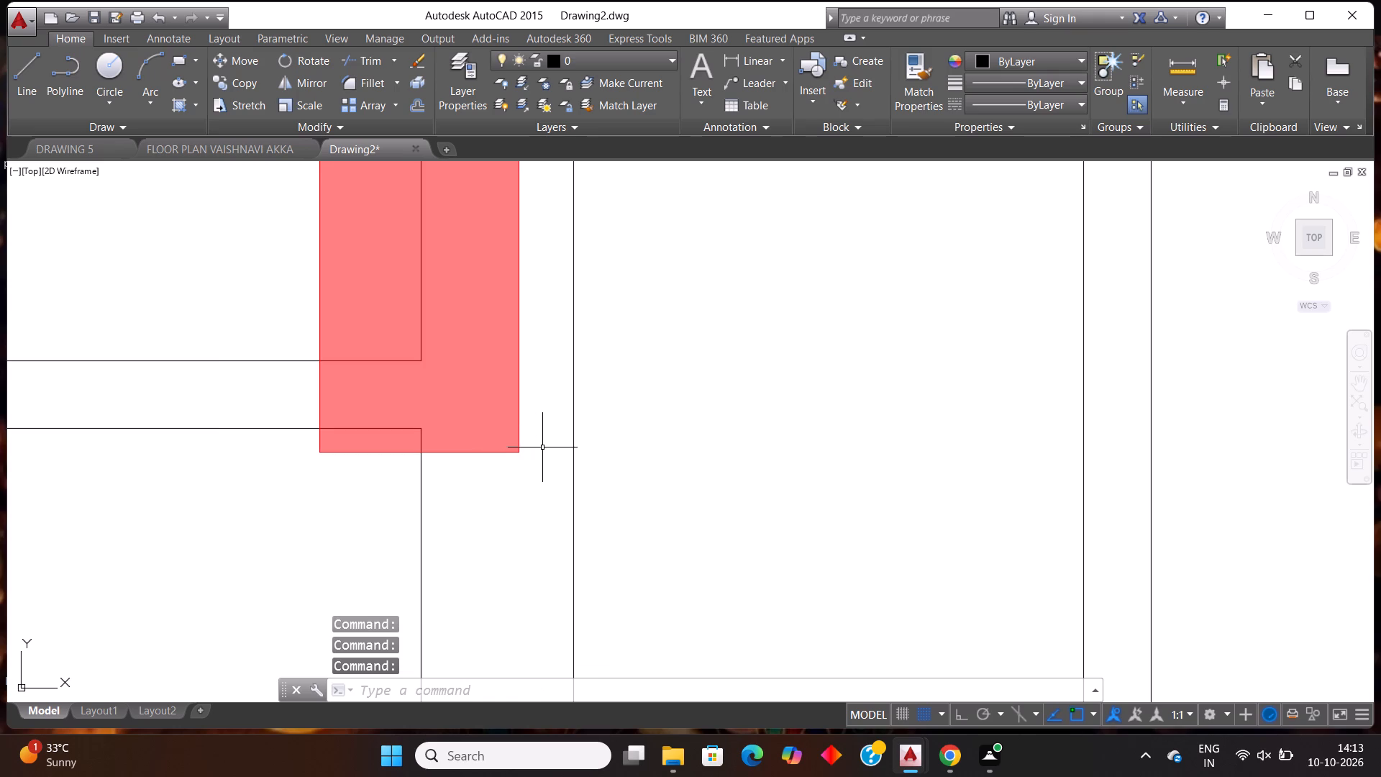
{"action": "left_click_drag", "start_coordinate": [518, 452], "coordinate": [552, 453]}
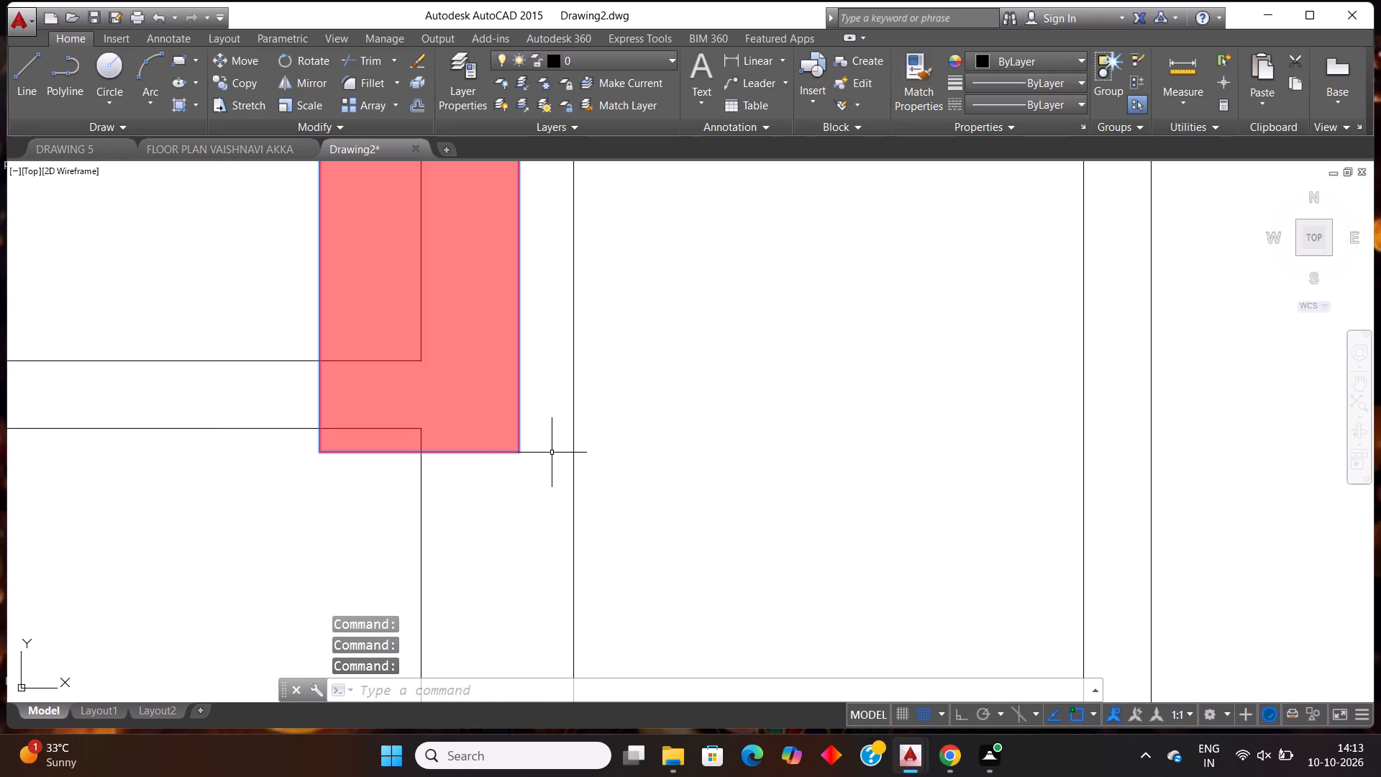
{"action": "left_click_drag", "start_coordinate": [552, 453], "coordinate": [568, 450]}
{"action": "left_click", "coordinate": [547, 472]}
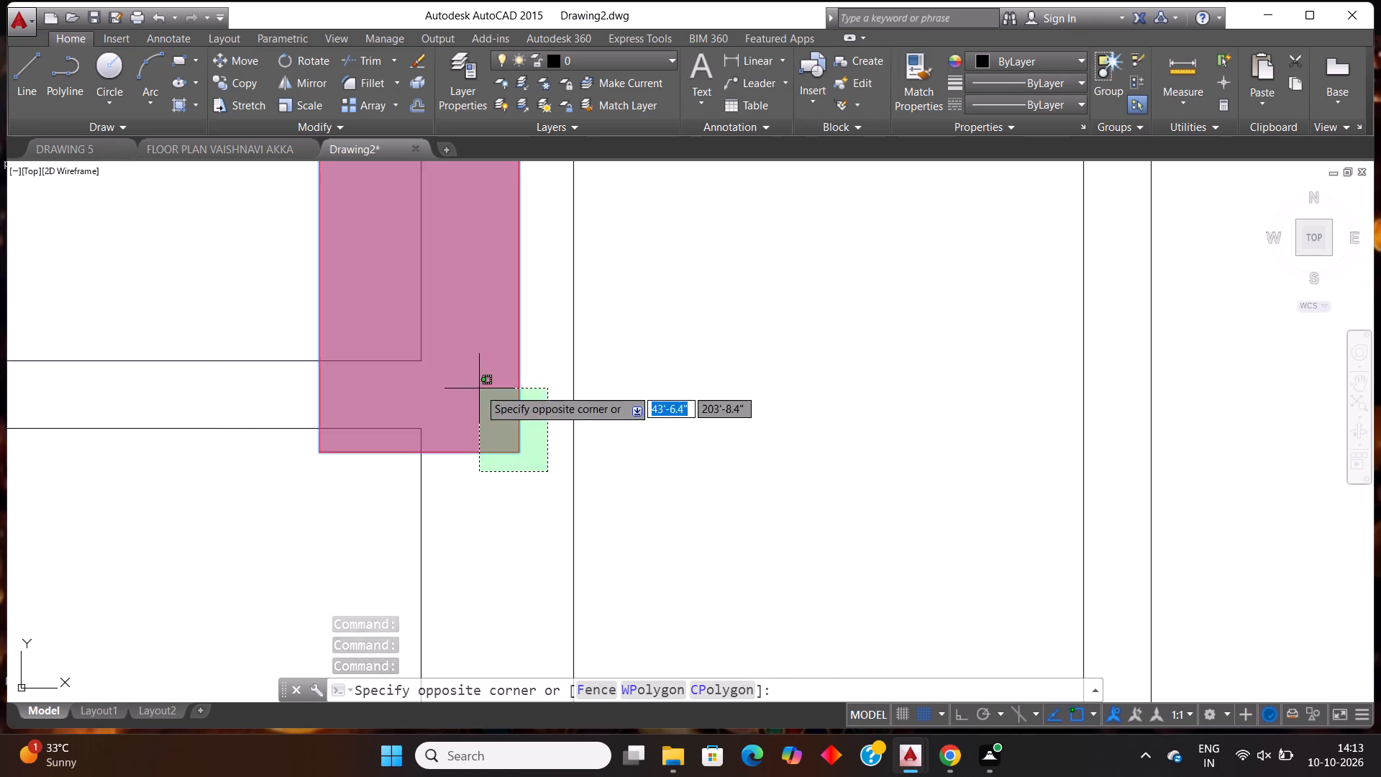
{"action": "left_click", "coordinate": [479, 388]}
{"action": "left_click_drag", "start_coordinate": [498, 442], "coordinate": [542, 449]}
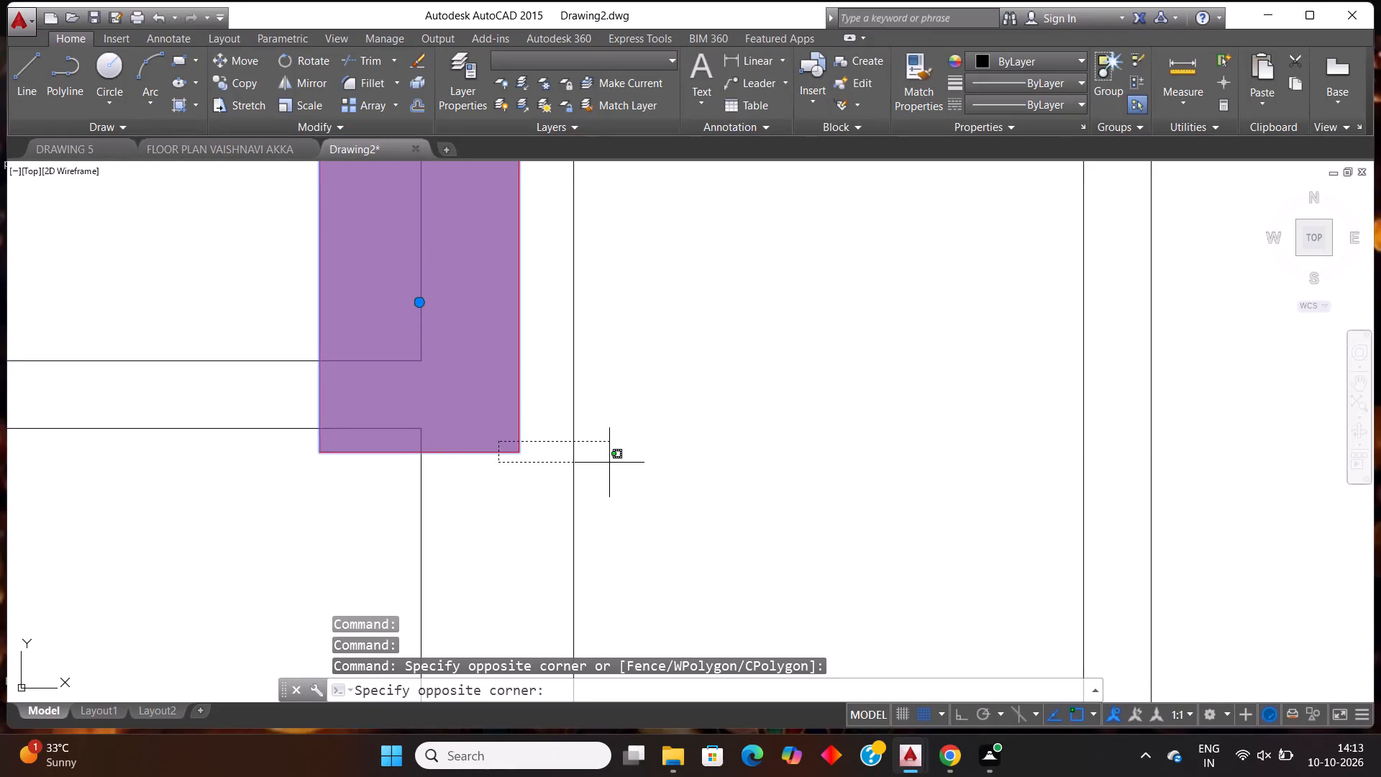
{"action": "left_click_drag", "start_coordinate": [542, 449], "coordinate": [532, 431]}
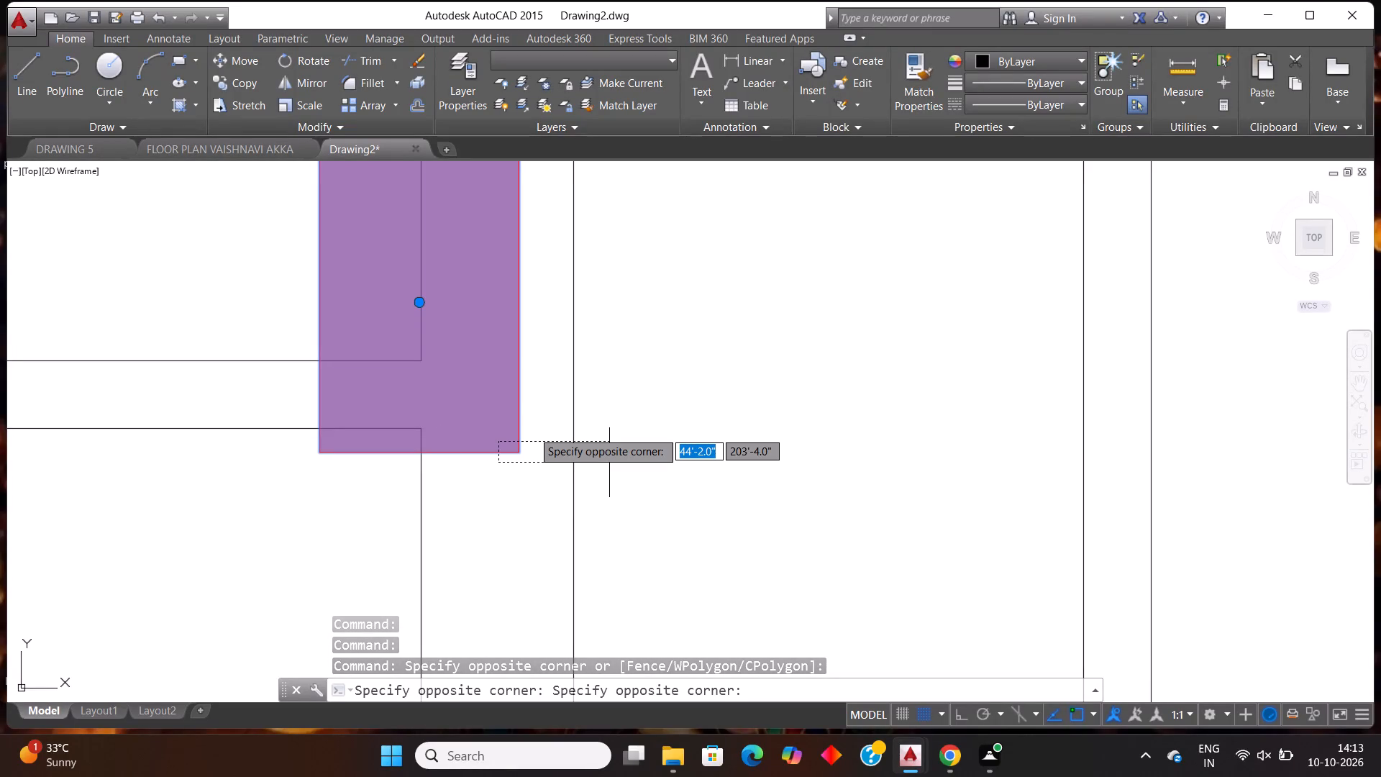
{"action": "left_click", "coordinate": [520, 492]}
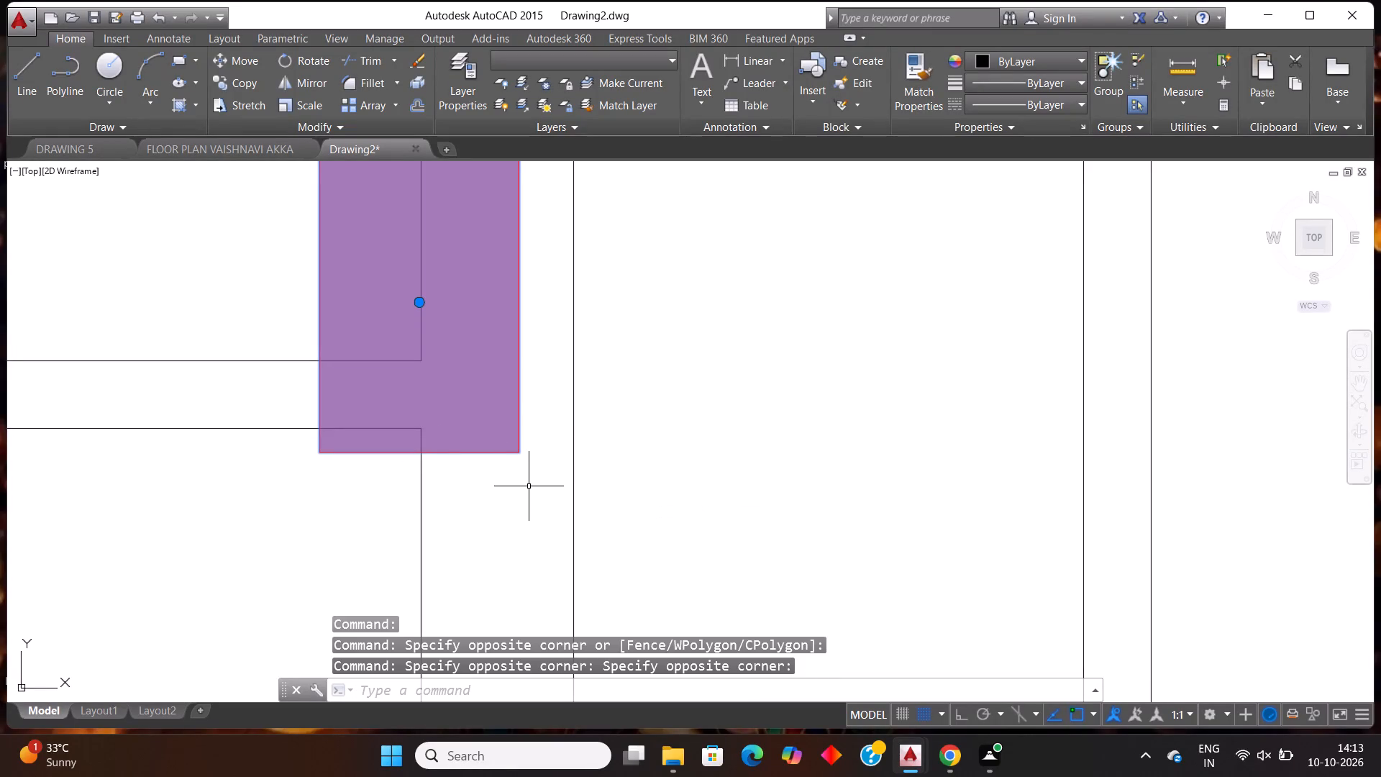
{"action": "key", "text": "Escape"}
Move that column and its fill further right so they lie across the right inner wall's outer face.
{"action": "scroll", "coordinate": [537, 478], "scroll_direction": "down", "scroll_amount": 3}
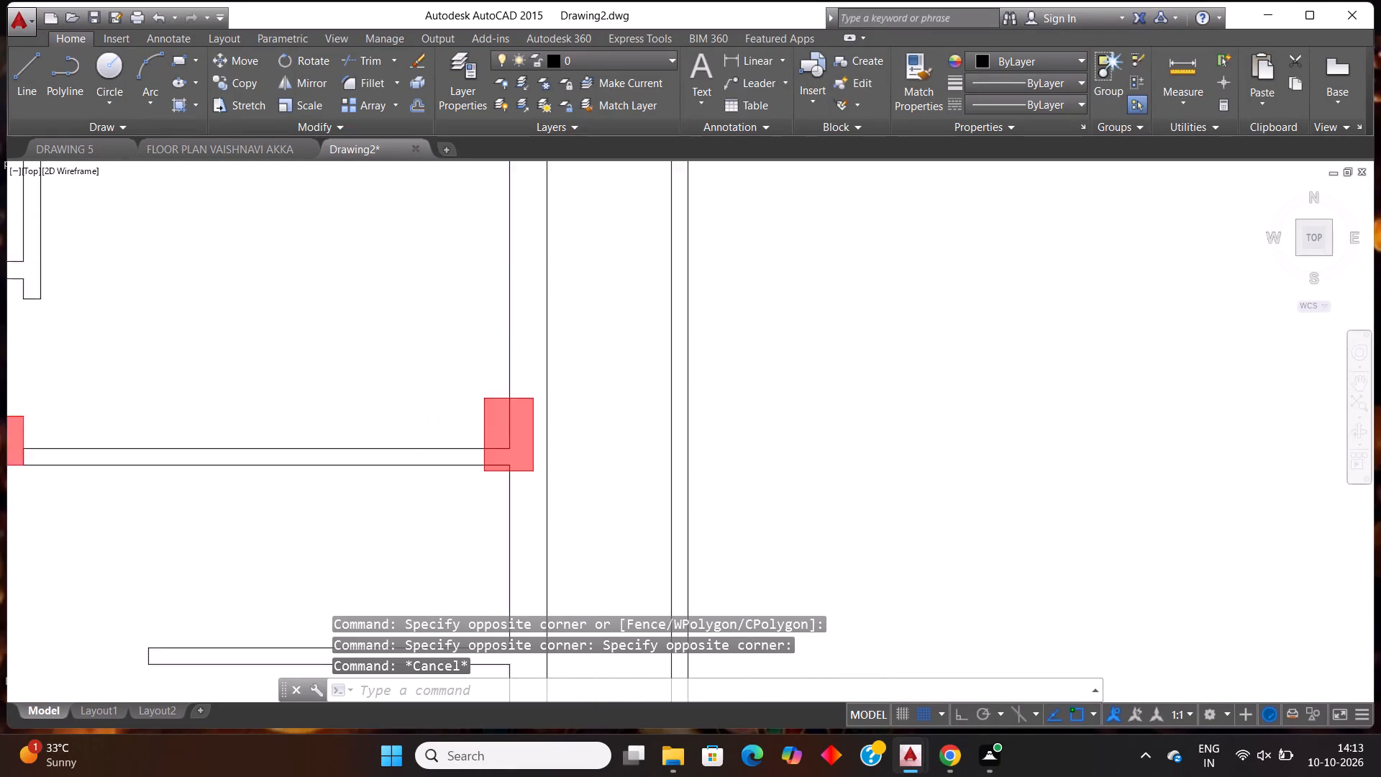
{"action": "scroll", "coordinate": [537, 478], "scroll_direction": "down", "scroll_amount": 2}
{"action": "scroll", "coordinate": [537, 478], "scroll_direction": "up", "scroll_amount": 2}
{"action": "left_click", "coordinate": [523, 487]}
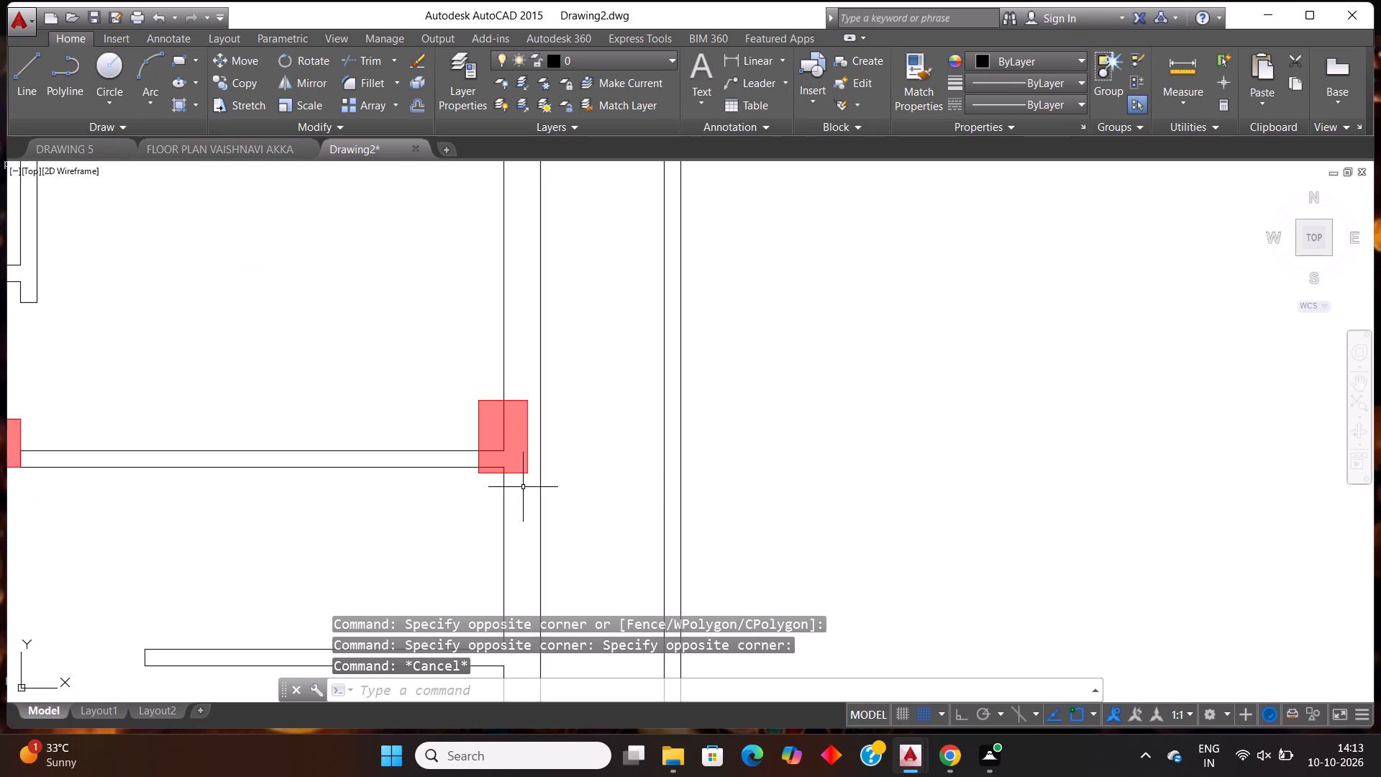
{"action": "left_click", "coordinate": [524, 456]}
{"action": "left_click", "coordinate": [529, 494]}
{"action": "left_click", "coordinate": [519, 451]}
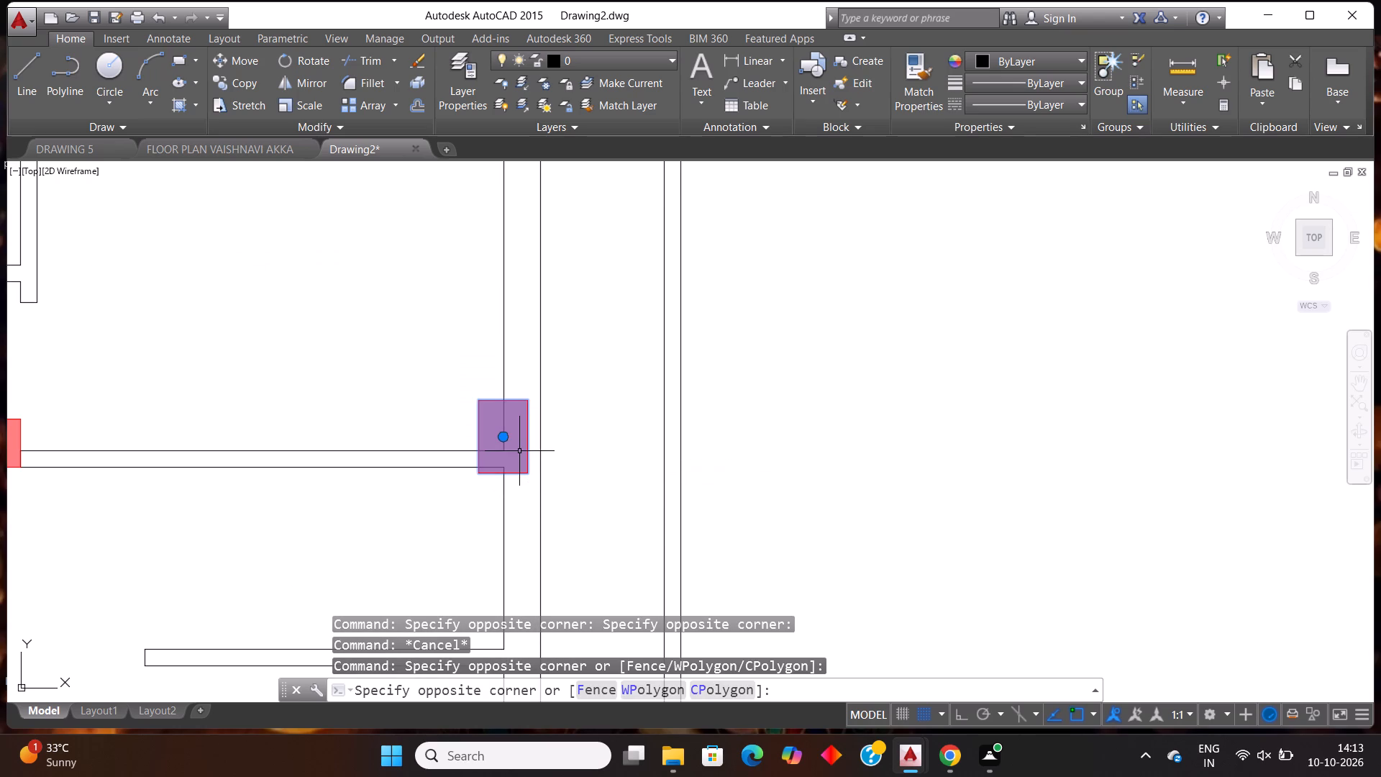
{"action": "key", "text": "m"}
{"action": "key", "text": "Return"}
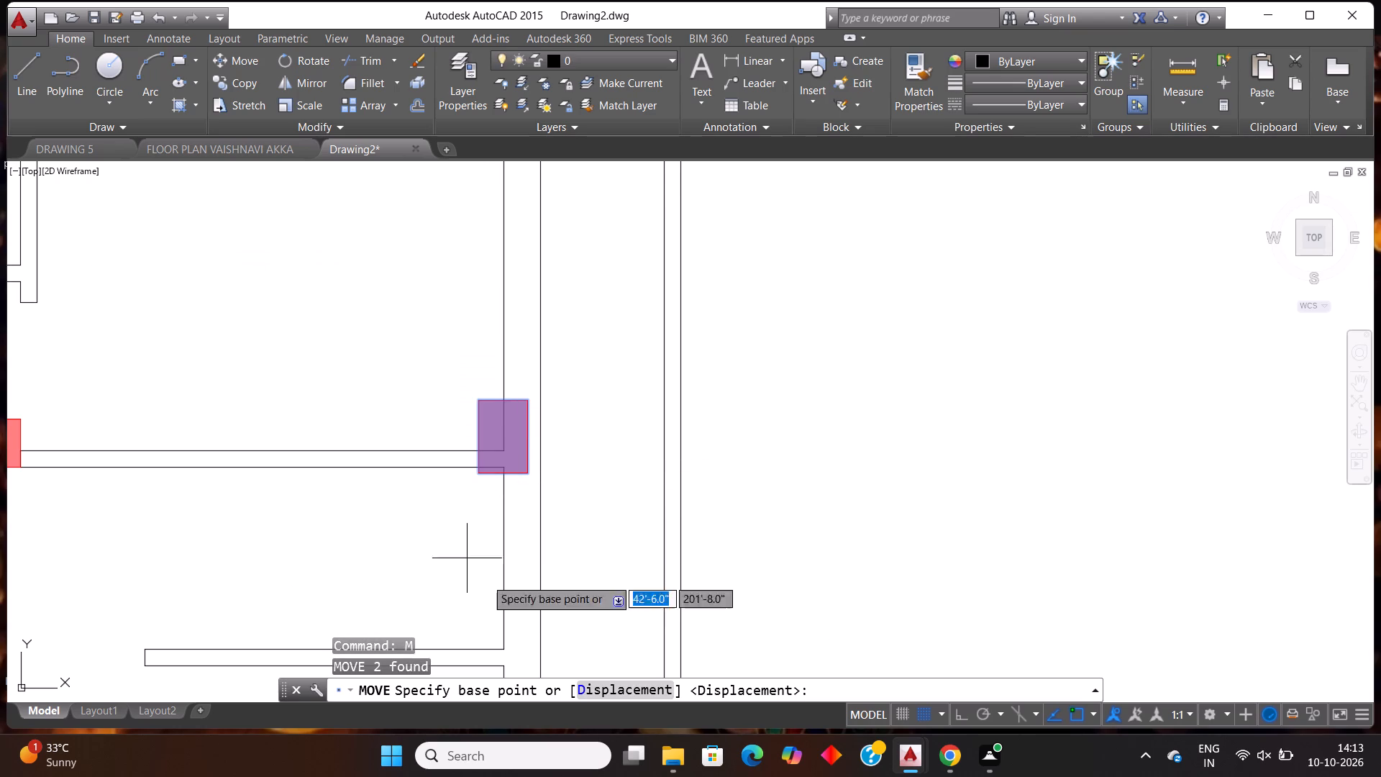
{"action": "left_click", "coordinate": [527, 474]}
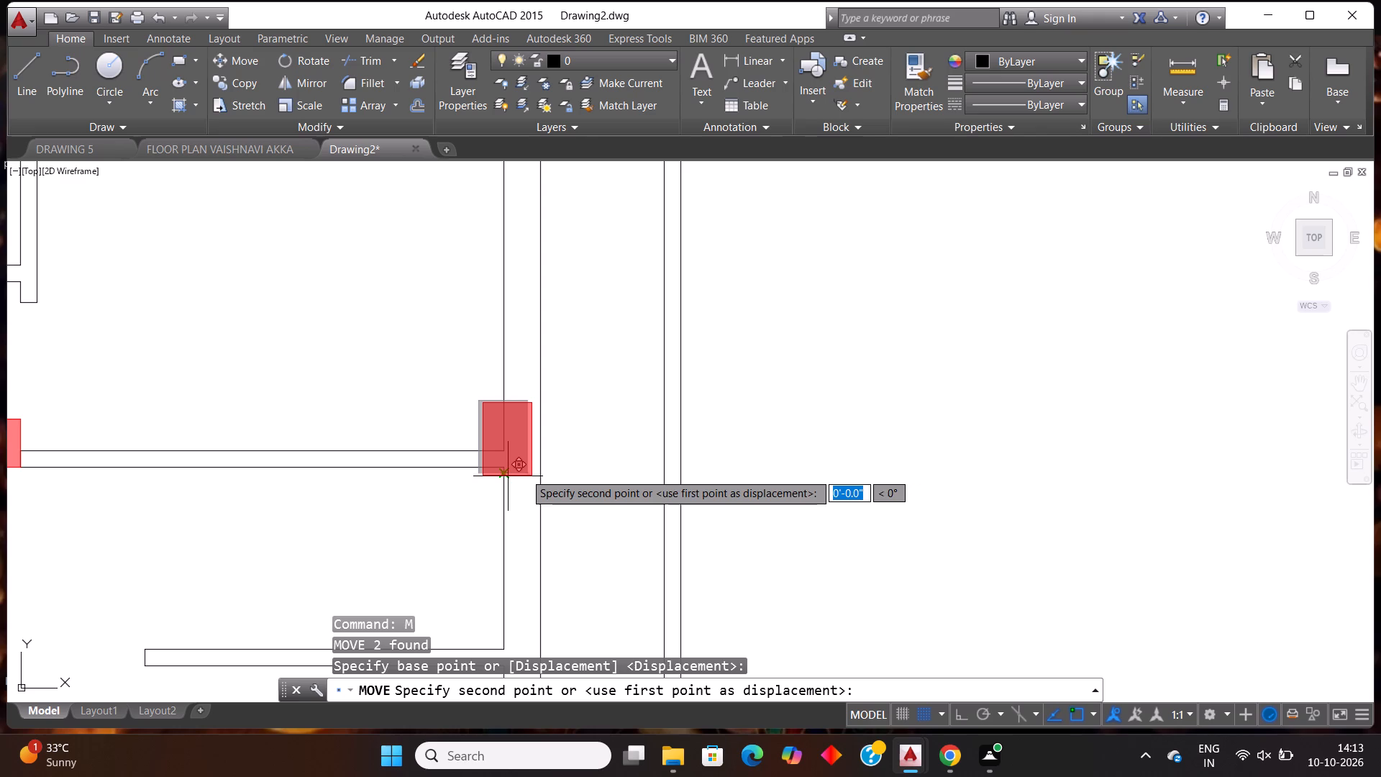
{"action": "left_click", "coordinate": [531, 468]}
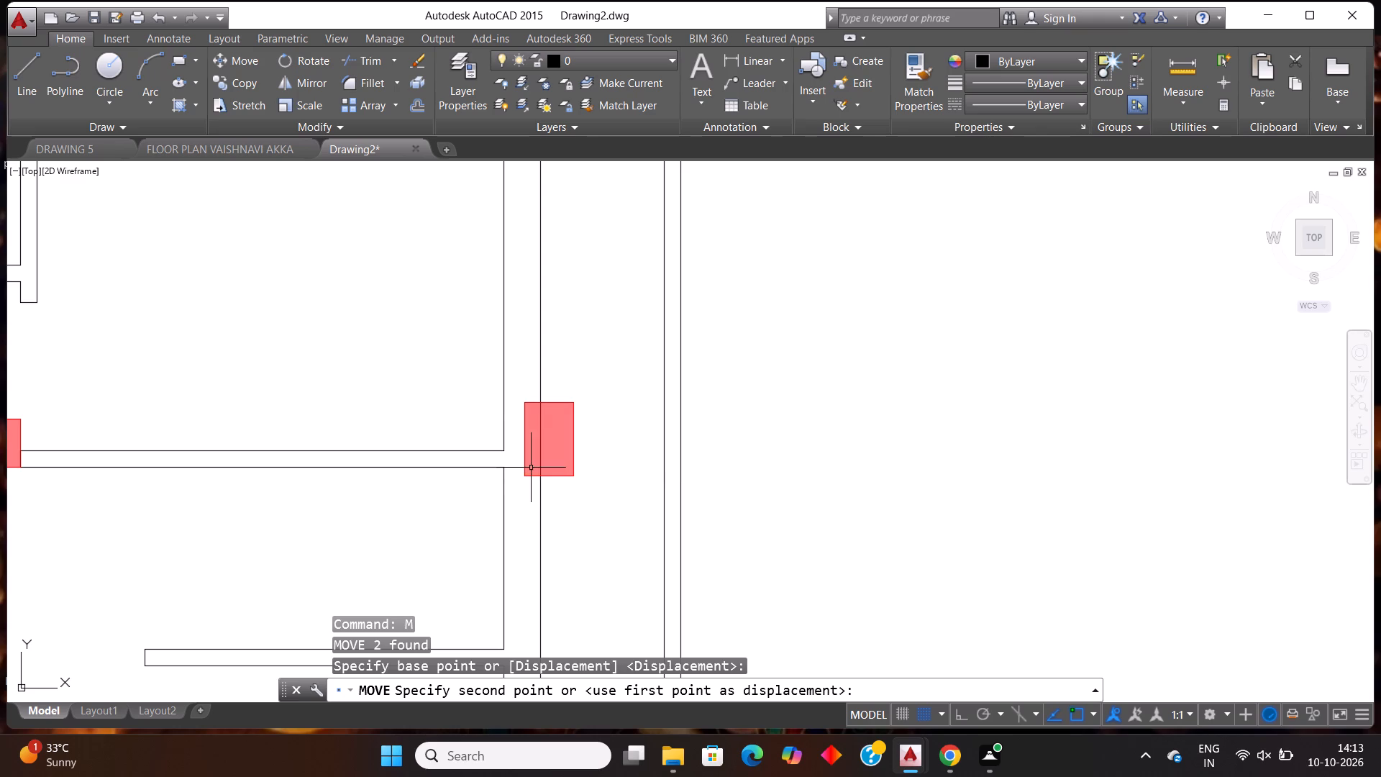
Shift the column back left so its right edge meets the wall's outer face and it covers the horizontal wall's end.
{"action": "left_click_drag", "start_coordinate": [572, 403], "coordinate": [554, 417]}
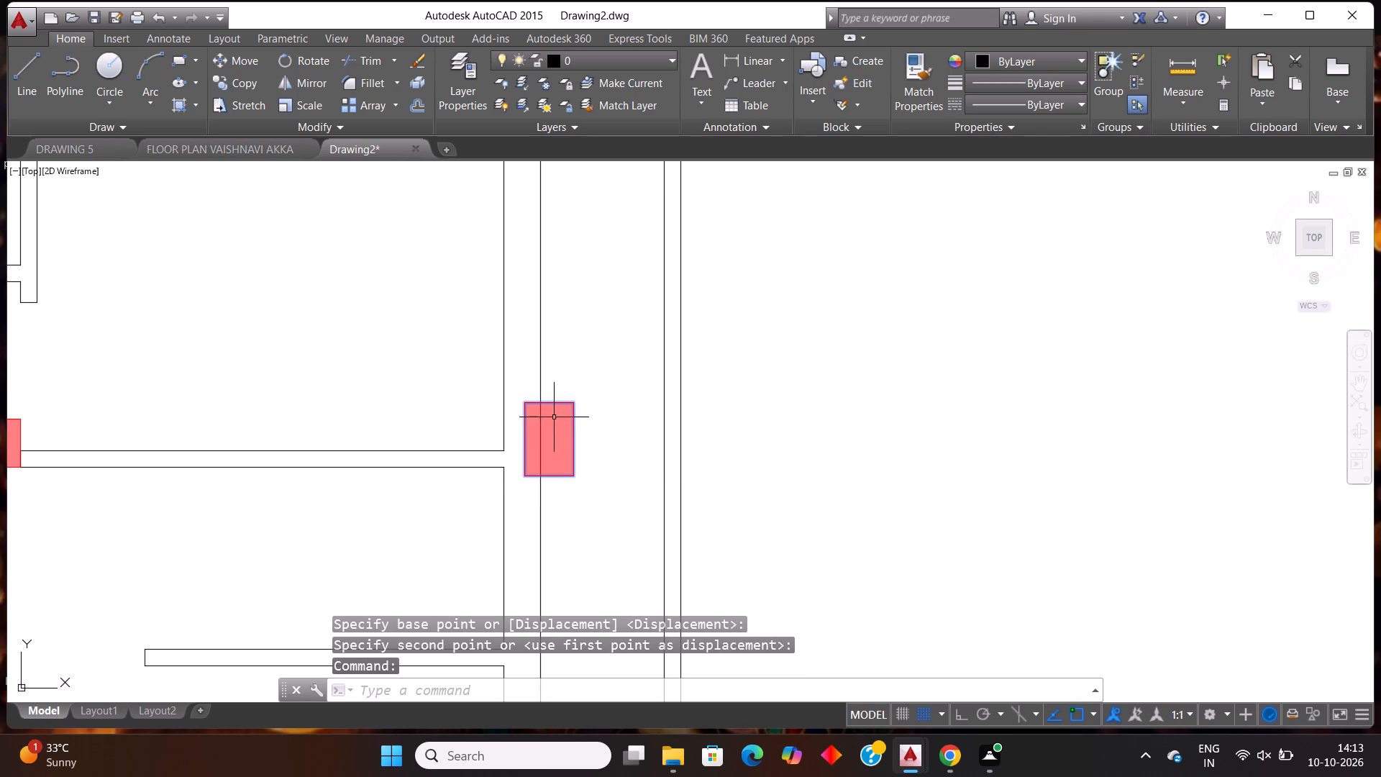
{"action": "left_click_drag", "start_coordinate": [554, 417], "coordinate": [515, 440]}
{"action": "left_click_drag", "start_coordinate": [573, 402], "coordinate": [546, 419]}
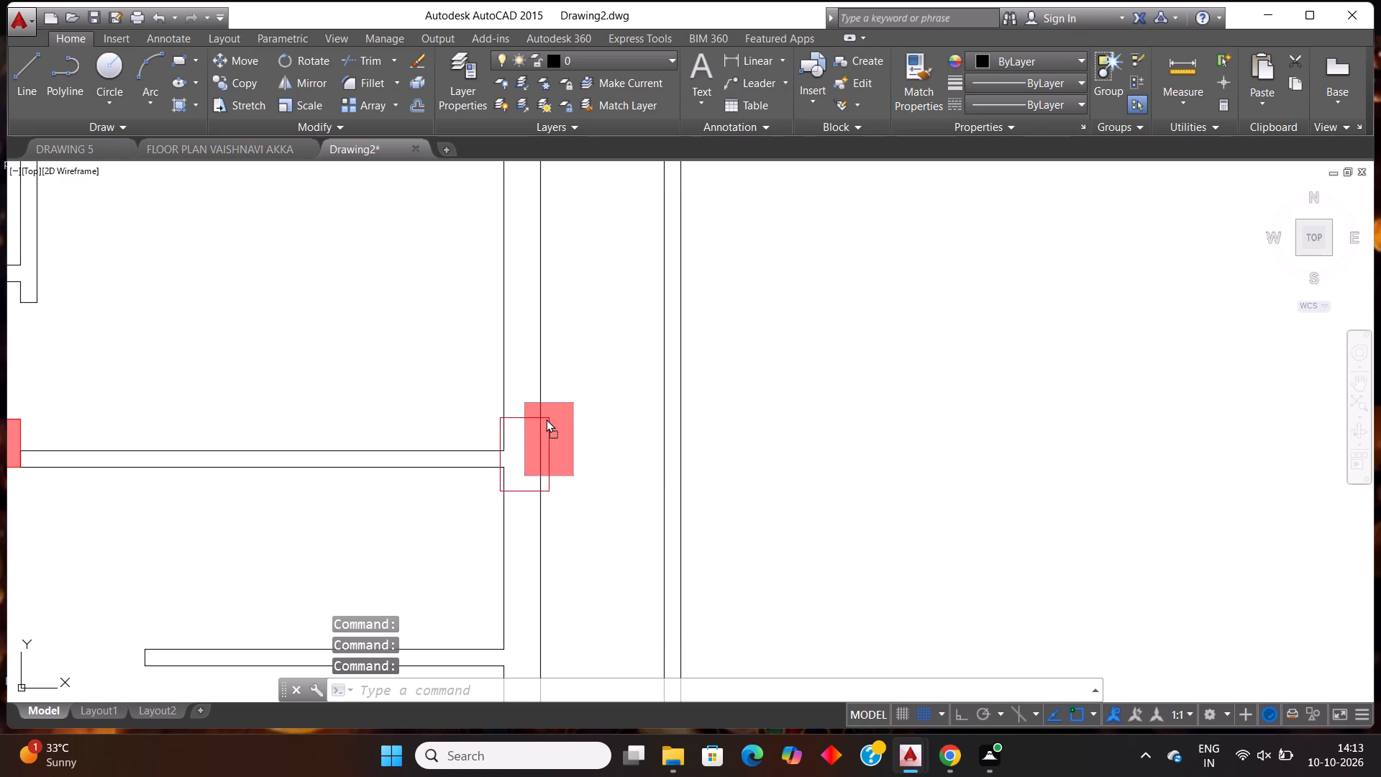
{"action": "left_click_drag", "start_coordinate": [546, 419], "coordinate": [543, 413]}
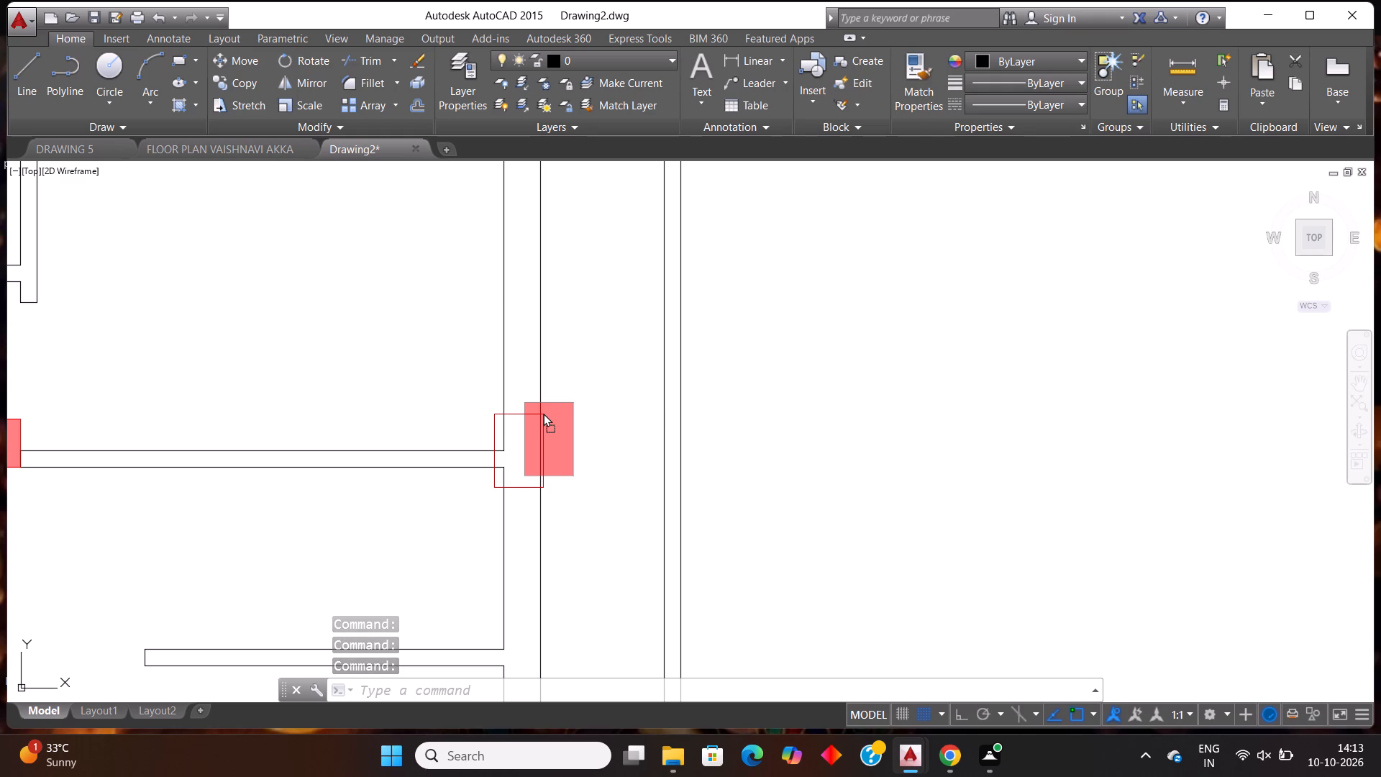
{"action": "left_click_drag", "start_coordinate": [543, 413], "coordinate": [542, 413]}
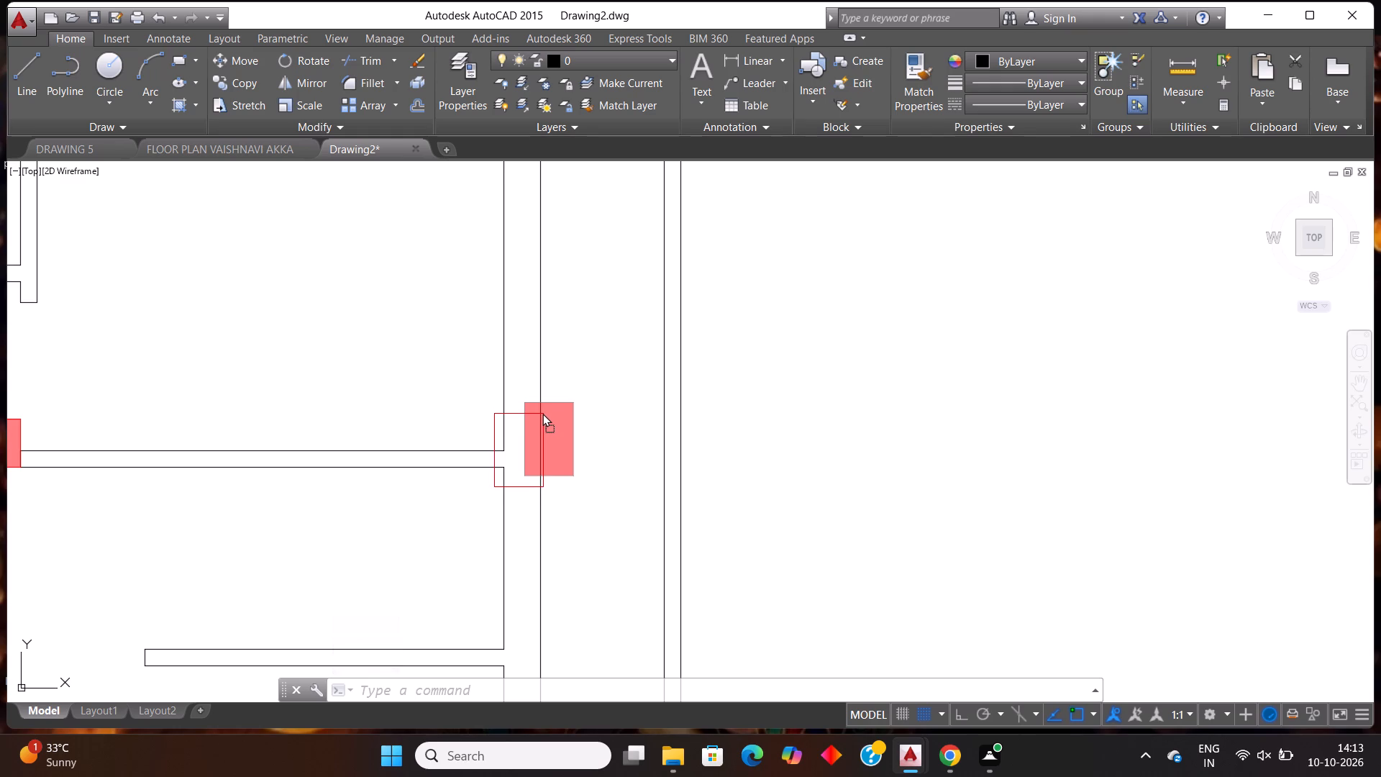
{"action": "left_click_drag", "start_coordinate": [542, 413], "coordinate": [539, 415]}
Copy the right-hand upright spare column and paste it where the lowest partition of the small right-side rooms meets the right inner wall.
{"action": "scroll", "coordinate": [572, 522], "scroll_direction": "down", "scroll_amount": 3}
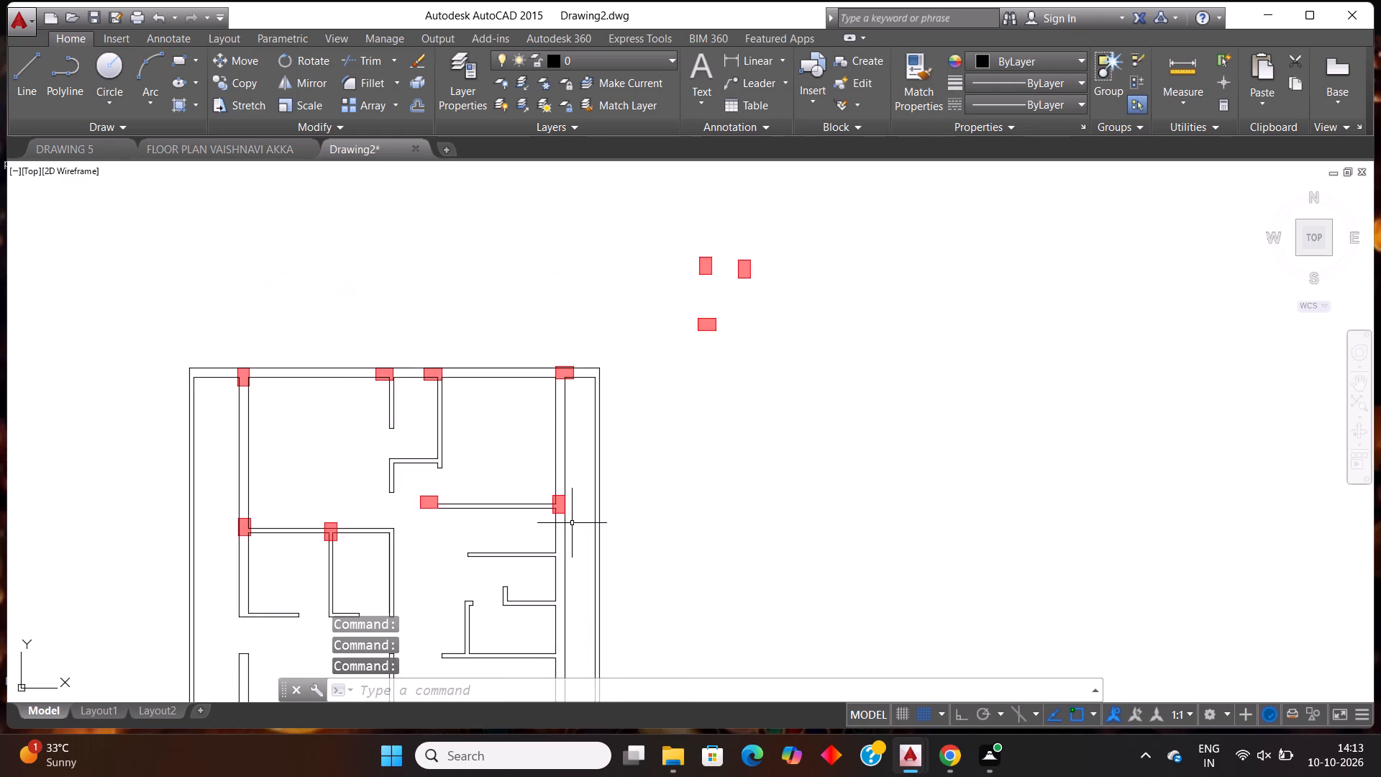
{"action": "scroll", "coordinate": [572, 523], "scroll_direction": "down", "scroll_amount": 2}
{"action": "scroll", "coordinate": [525, 583], "scroll_direction": "down", "scroll_amount": 2}
{"action": "scroll", "coordinate": [501, 610], "scroll_direction": "up", "scroll_amount": 2}
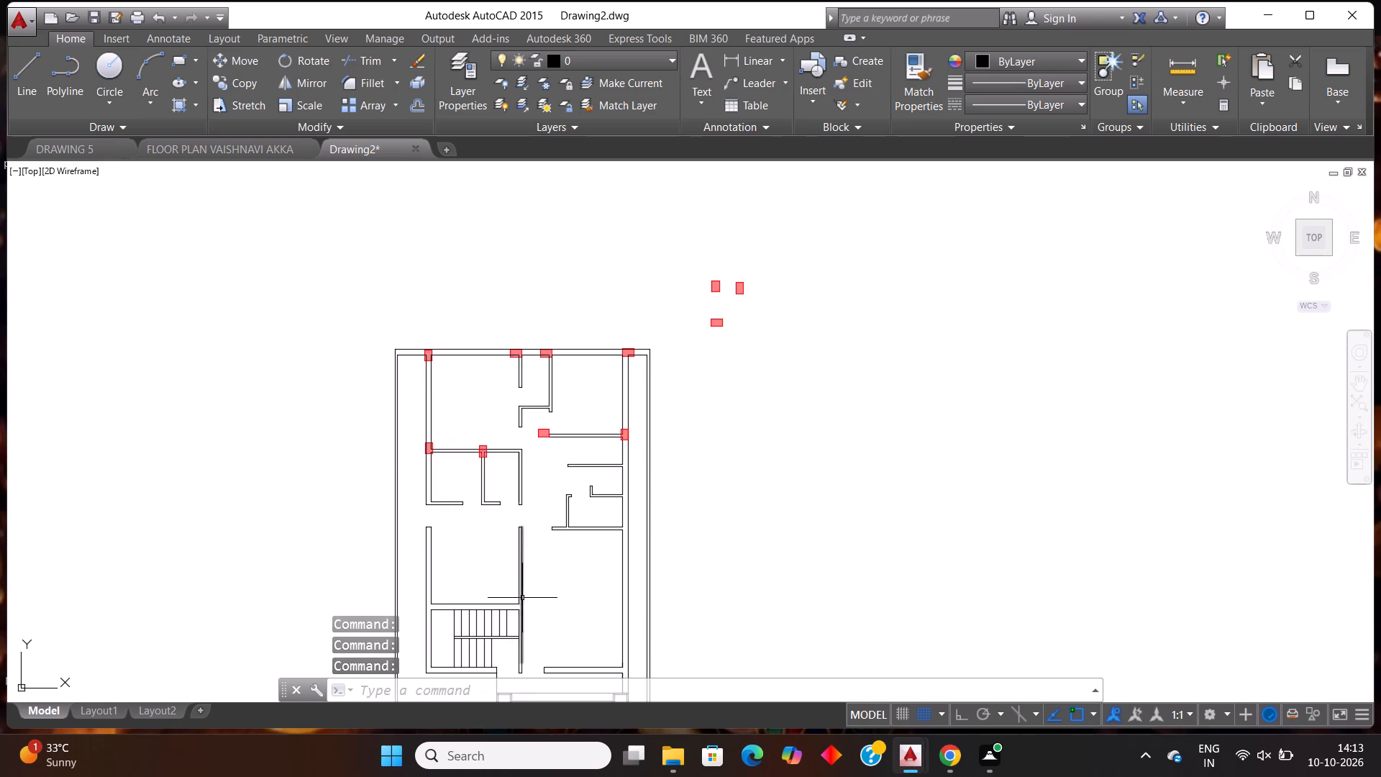
{"action": "scroll", "coordinate": [524, 598], "scroll_direction": "down", "scroll_amount": 2}
{"action": "scroll", "coordinate": [509, 665], "scroll_direction": "down", "scroll_amount": 1}
{"action": "scroll", "coordinate": [501, 676], "scroll_direction": "up", "scroll_amount": 2}
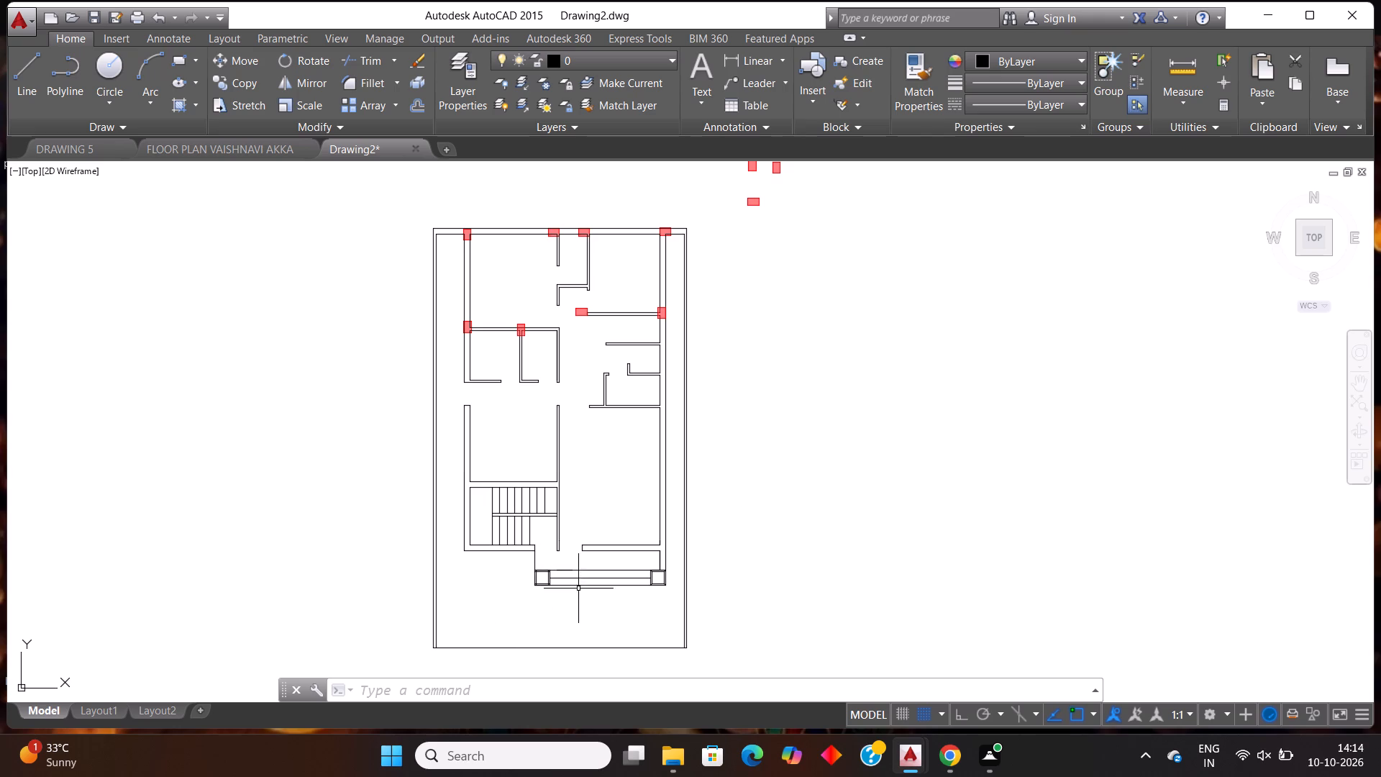
{"action": "scroll", "coordinate": [712, 514], "scroll_direction": "down", "scroll_amount": 1}
{"action": "scroll", "coordinate": [788, 303], "scroll_direction": "up", "scroll_amount": 1}
{"action": "left_click", "coordinate": [768, 322]}
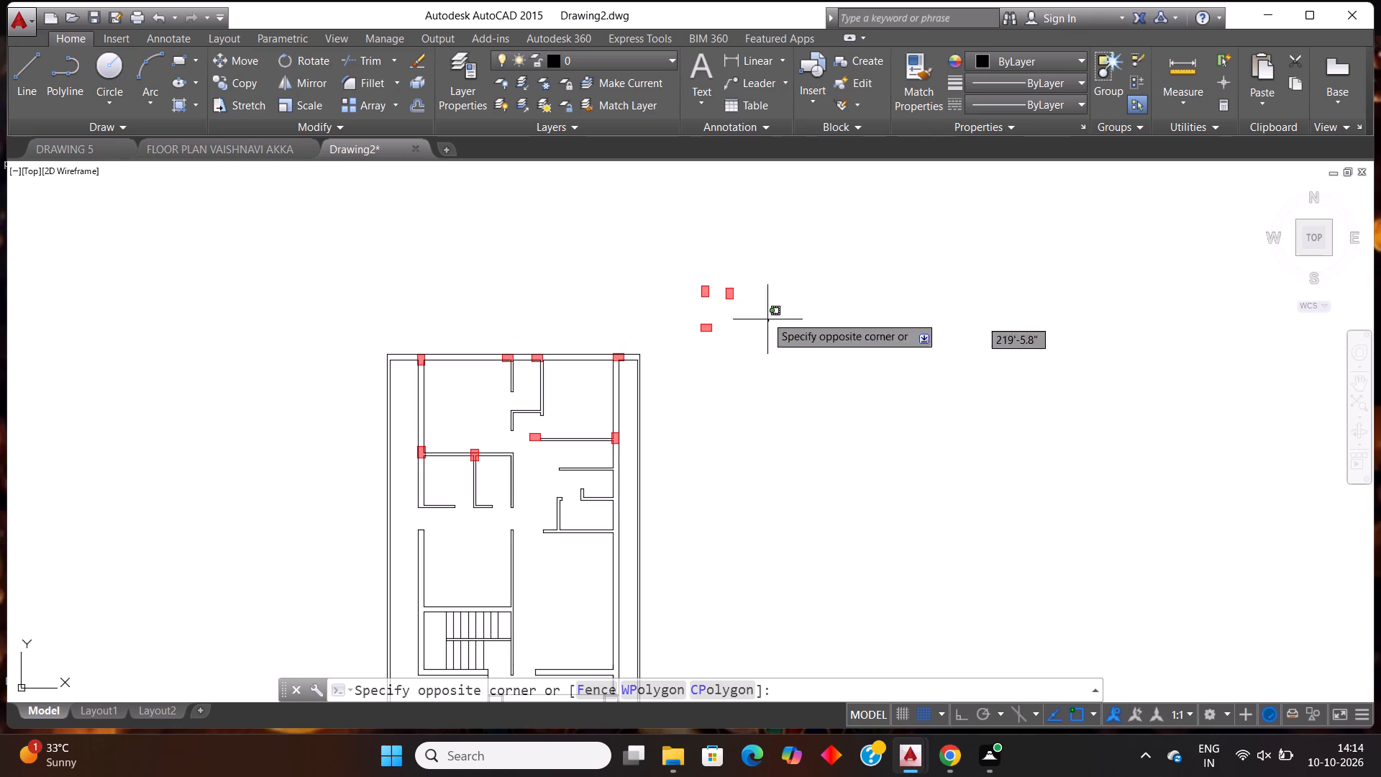
{"action": "left_click", "coordinate": [719, 266]}
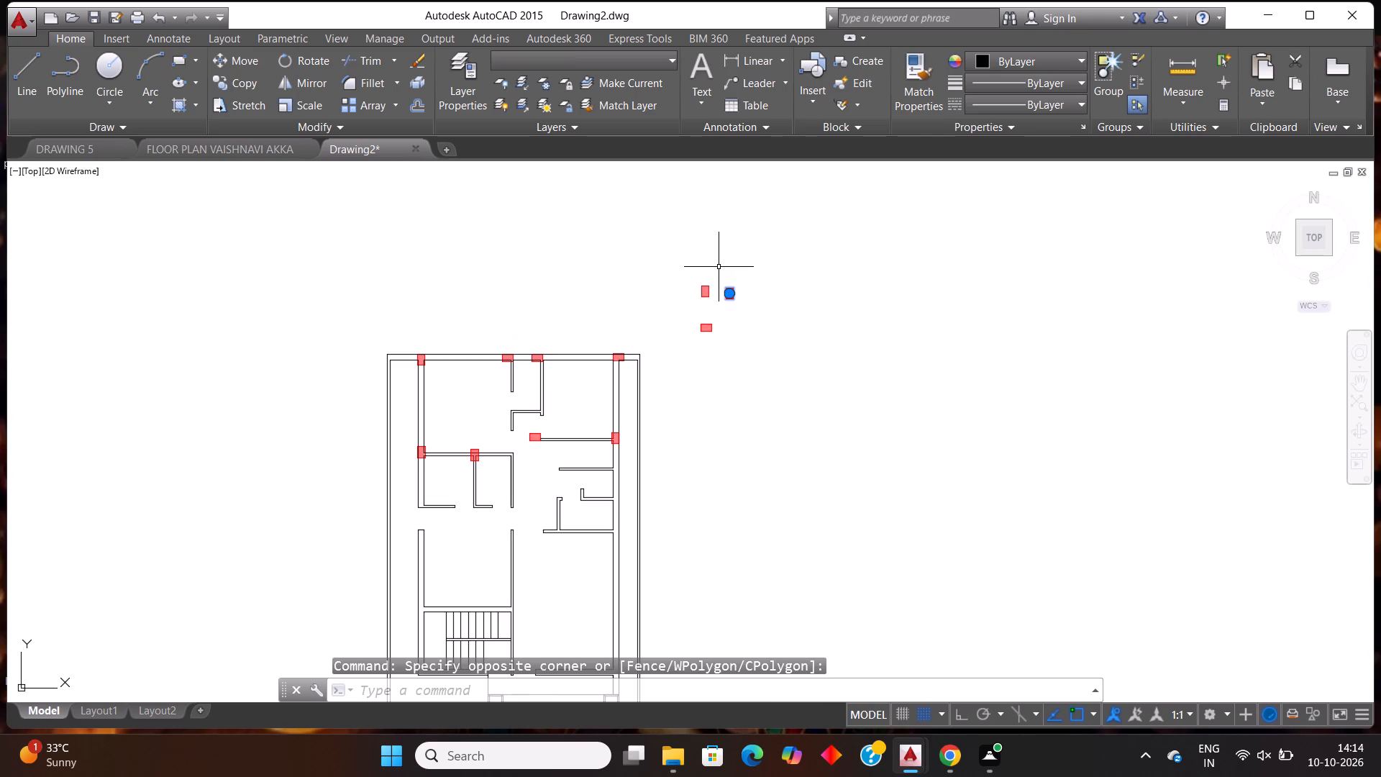
{"action": "key", "text": "ctrl+c"}
{"action": "key", "text": "ctrl+v"}
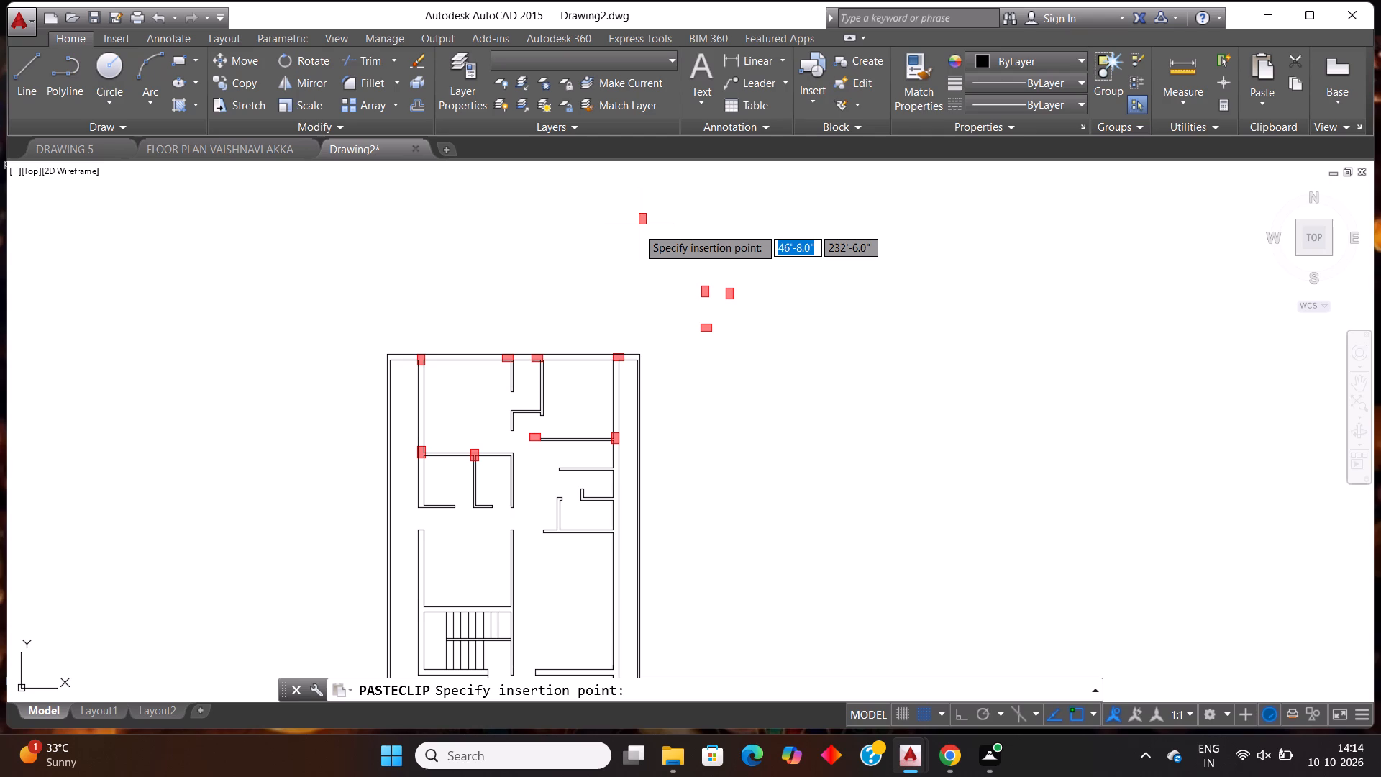
{"action": "scroll", "coordinate": [626, 518], "scroll_direction": "up", "scroll_amount": 2}
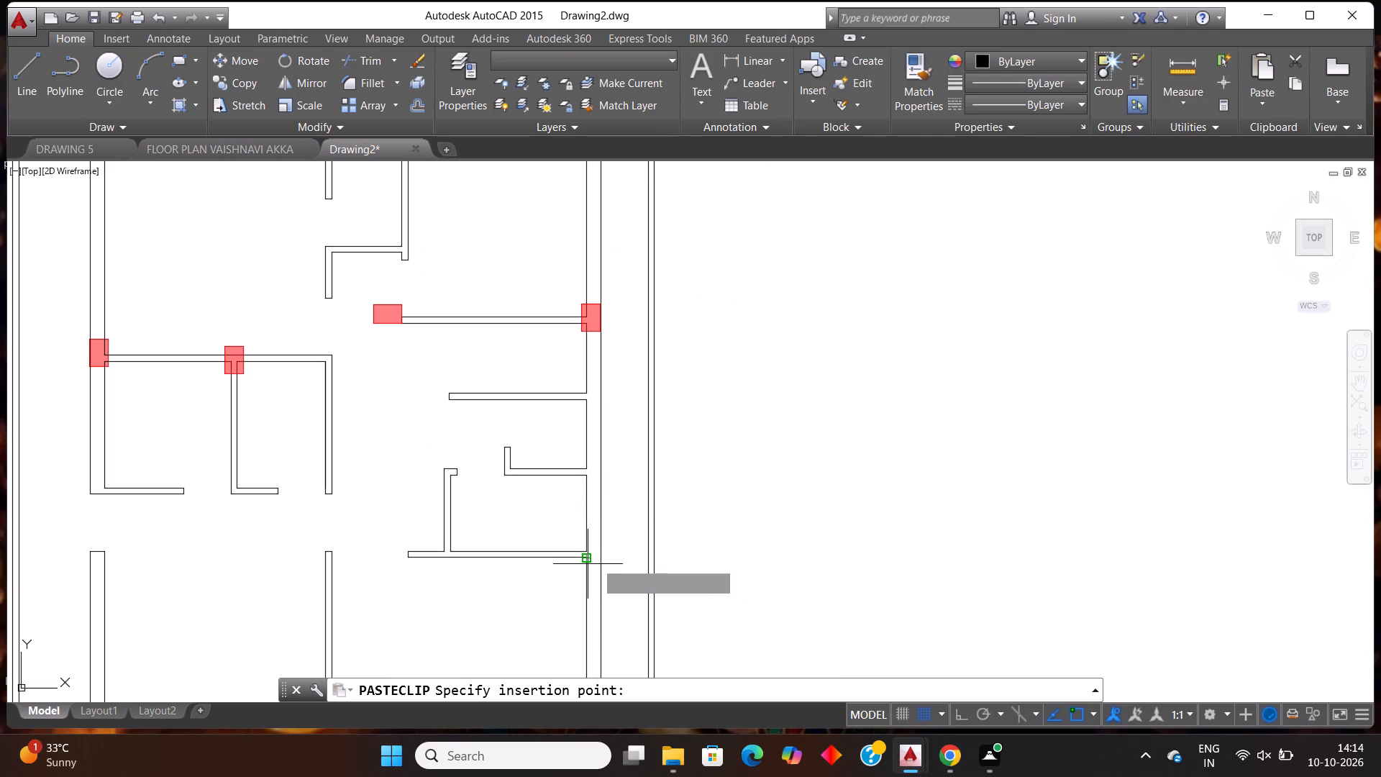
{"action": "left_click", "coordinate": [596, 561]}
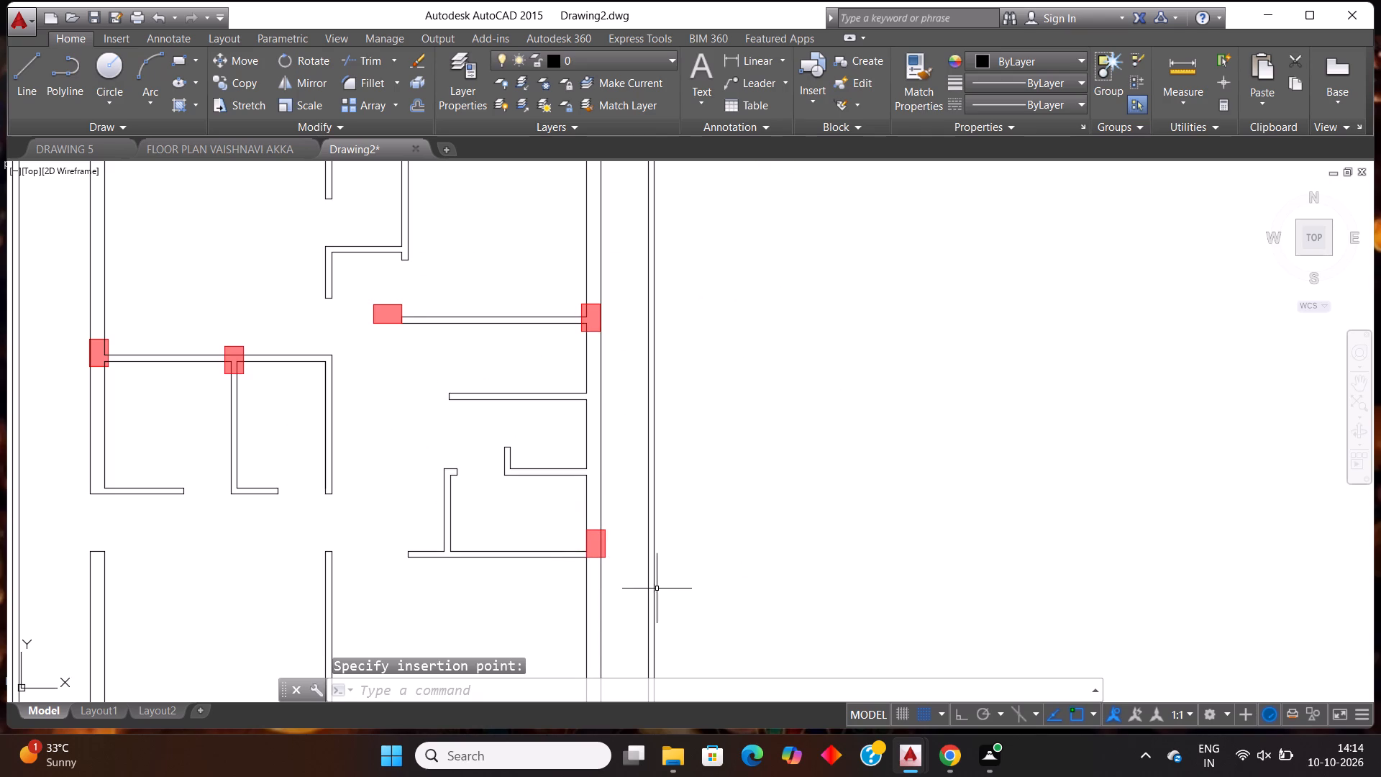
Move the pasted column and its fill slightly left so it straddles the right inner wall at that junction.
{"action": "scroll", "coordinate": [578, 591], "scroll_direction": "up", "scroll_amount": 3}
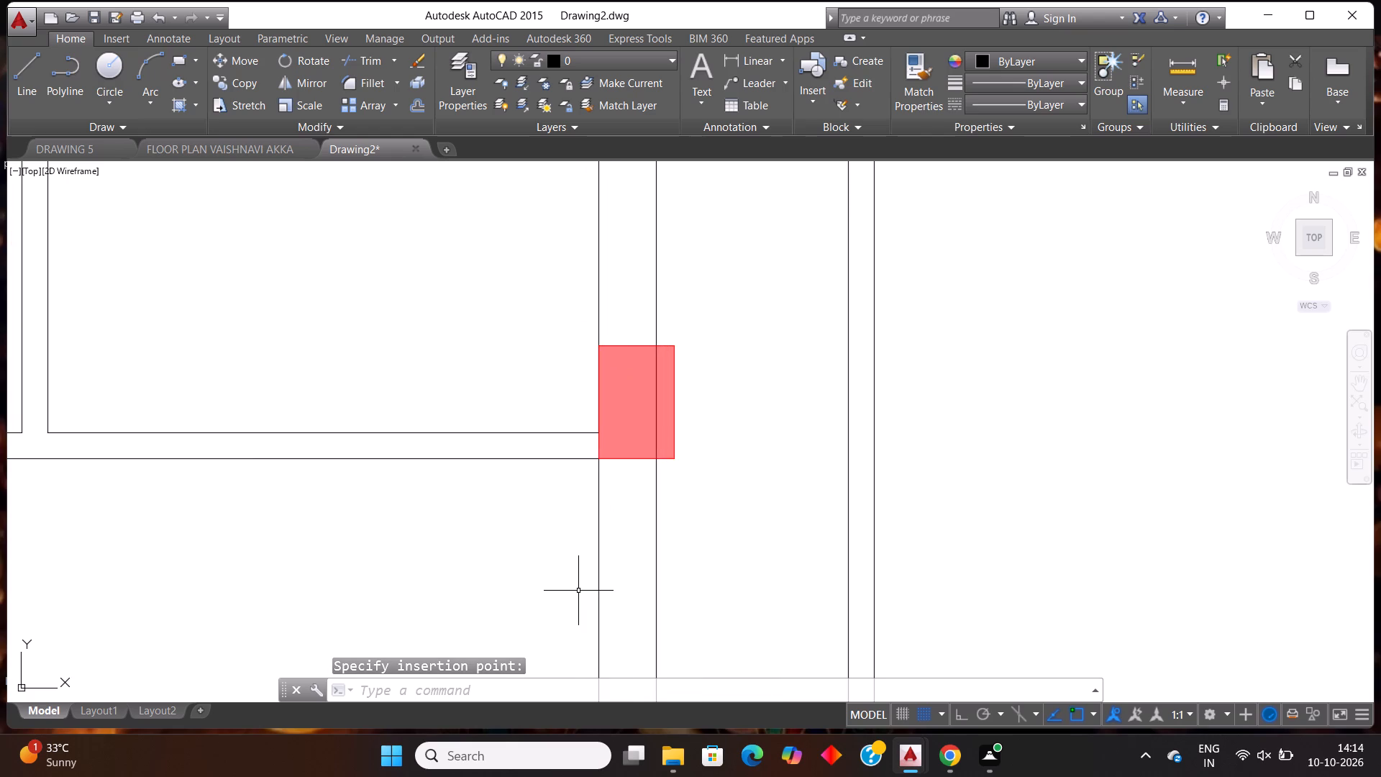
{"action": "left_click", "coordinate": [680, 460]}
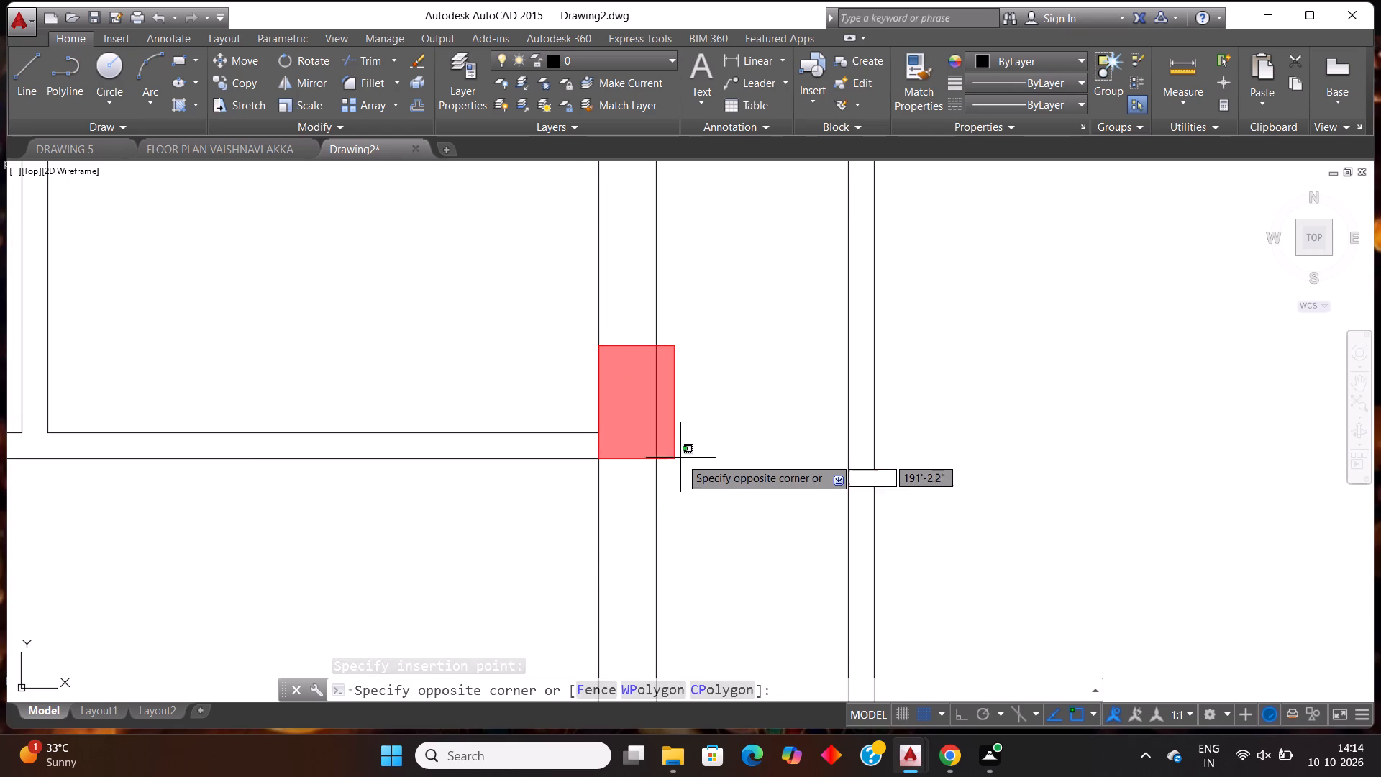
{"action": "left_click", "coordinate": [672, 445]}
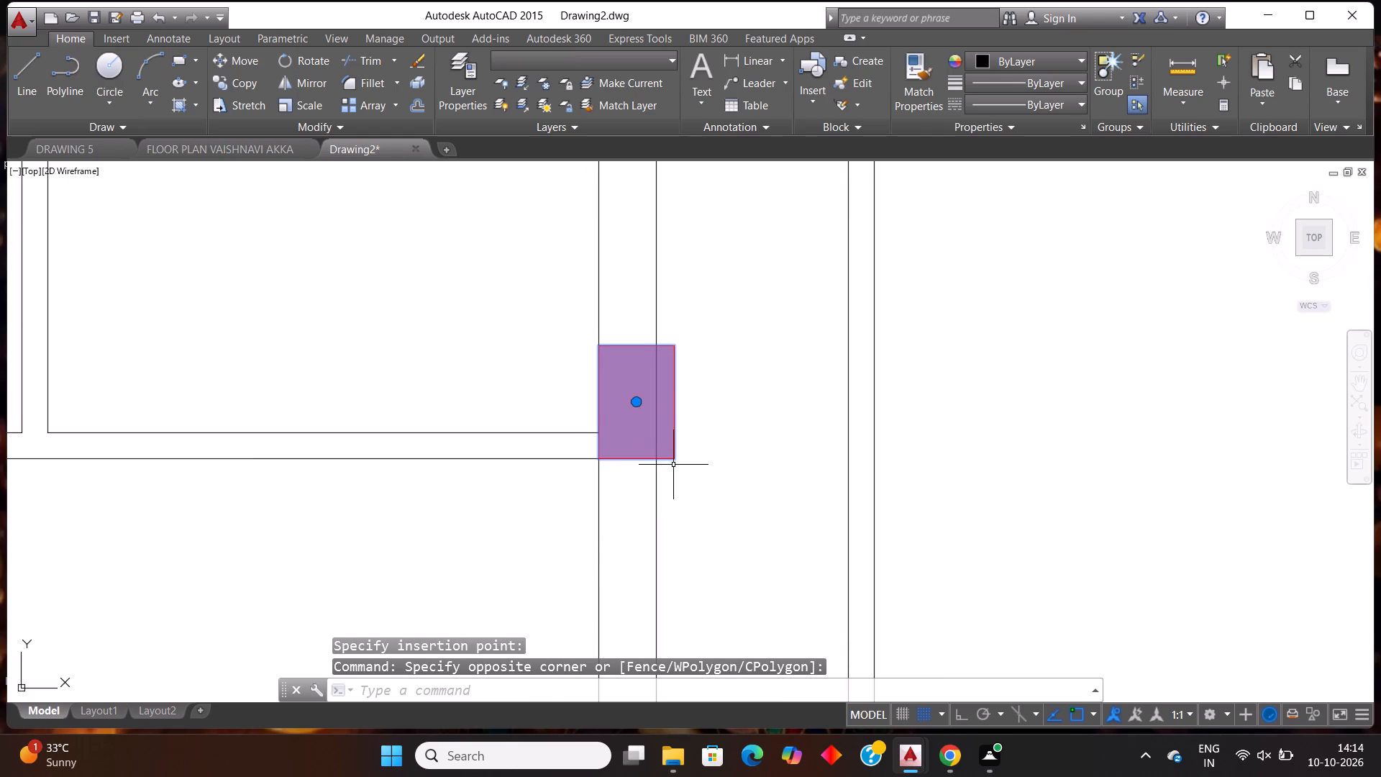
{"action": "key", "text": "m"}
{"action": "key", "text": "Return"}
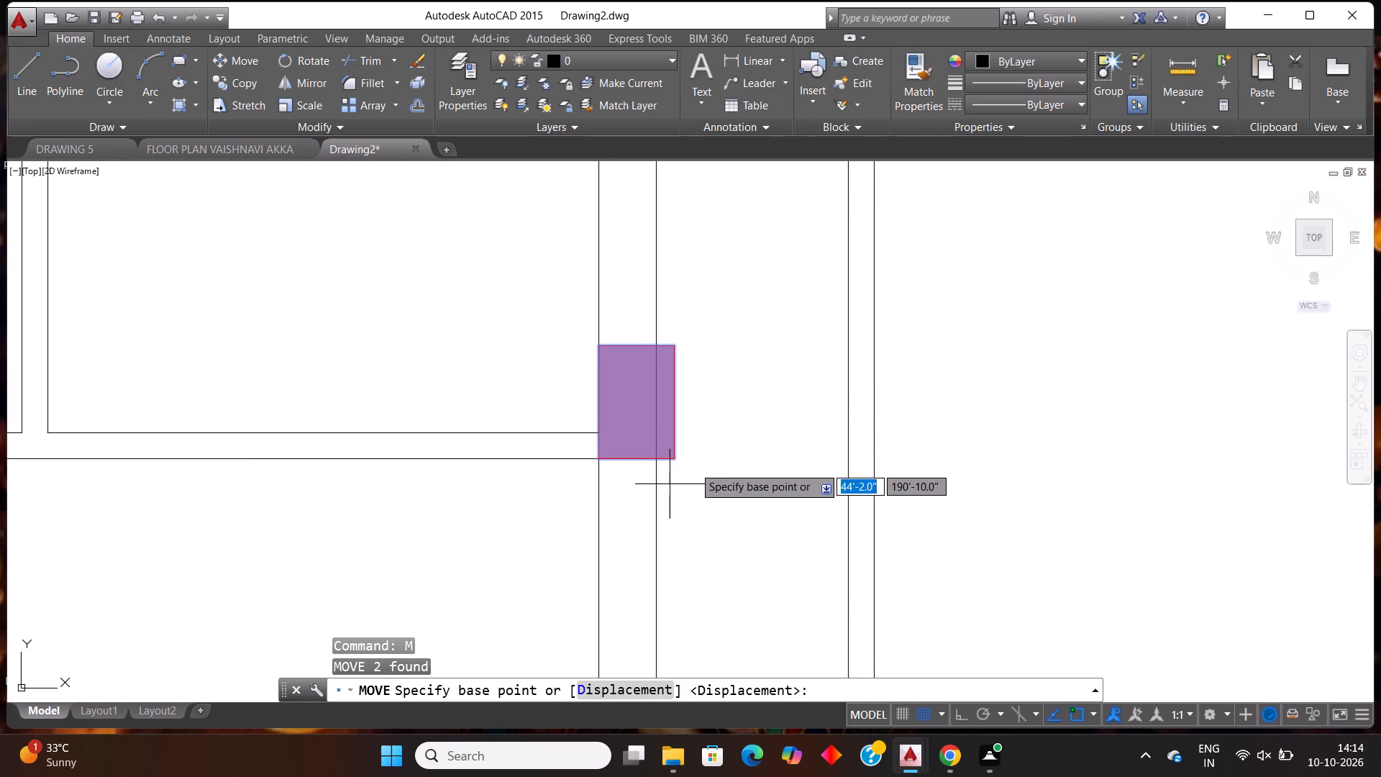
{"action": "left_click", "coordinate": [688, 447]}
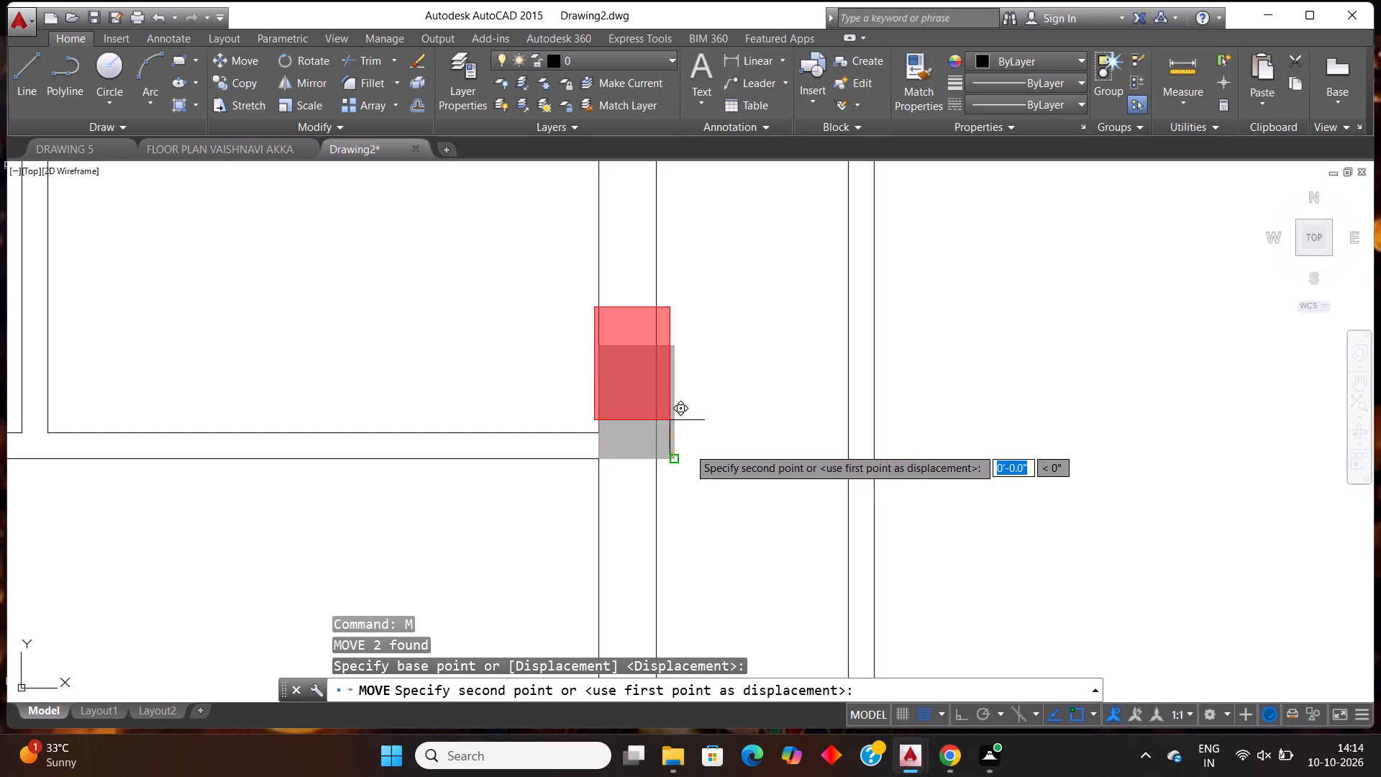
{"action": "left_click", "coordinate": [651, 453]}
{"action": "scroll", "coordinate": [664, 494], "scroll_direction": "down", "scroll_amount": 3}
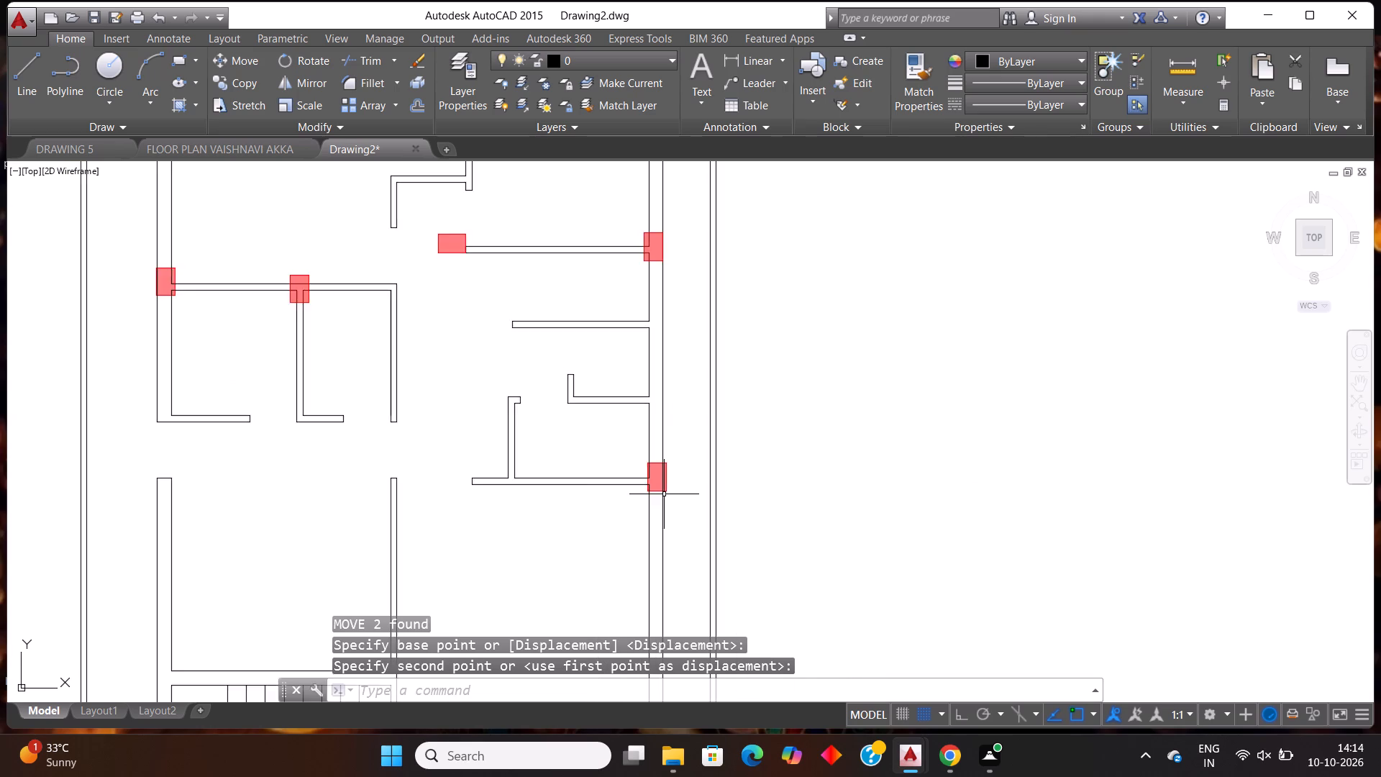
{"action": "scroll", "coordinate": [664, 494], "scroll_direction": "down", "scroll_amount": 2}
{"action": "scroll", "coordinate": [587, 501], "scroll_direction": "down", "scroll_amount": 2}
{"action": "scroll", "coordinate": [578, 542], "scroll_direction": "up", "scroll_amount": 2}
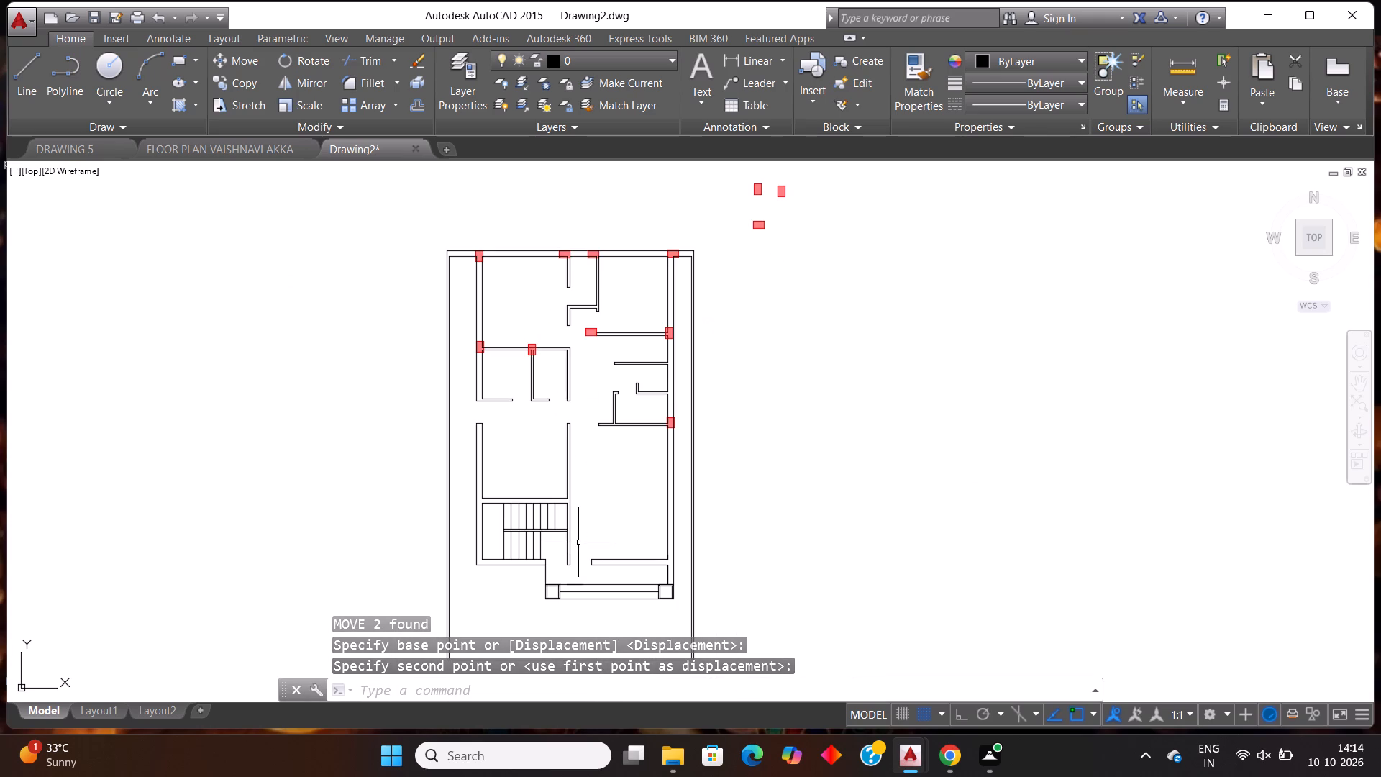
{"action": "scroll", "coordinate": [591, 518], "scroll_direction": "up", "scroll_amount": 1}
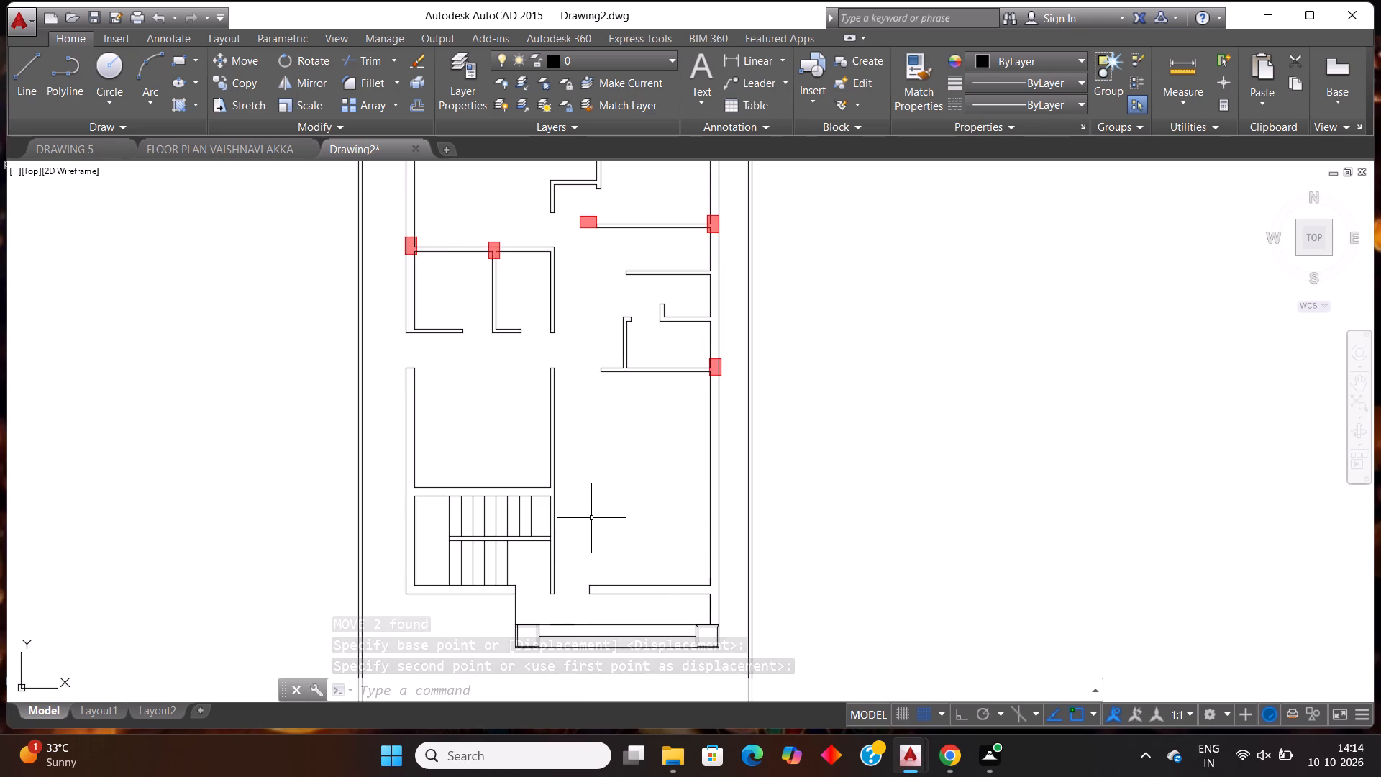
Copy the right-hand upright spare column with its fill and paste it over the free end of the small right-side rooms' lowest partition.
{"action": "scroll", "coordinate": [591, 518], "scroll_direction": "down", "scroll_amount": 1}
{"action": "left_click", "coordinate": [836, 204]}
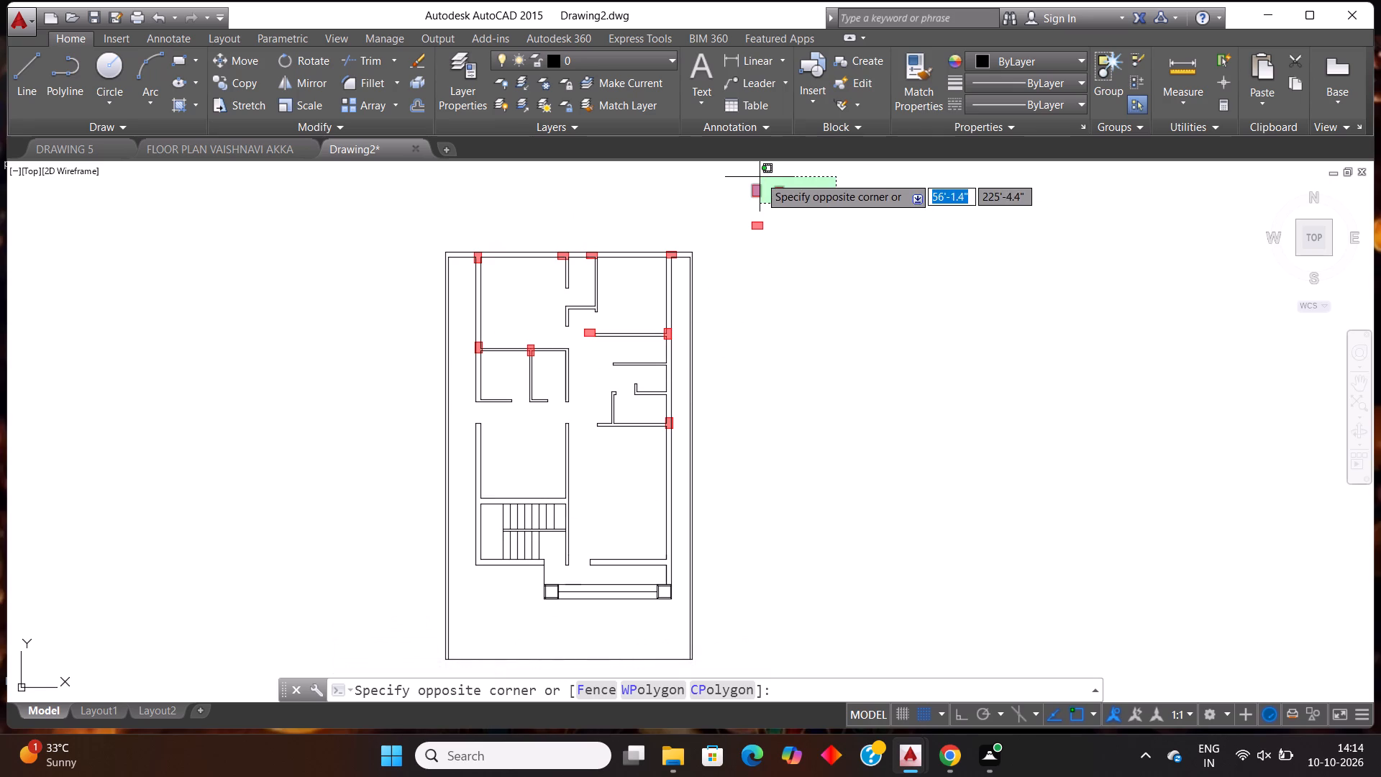
{"action": "left_click", "coordinate": [766, 173]}
{"action": "key", "text": "ctrl+c"}
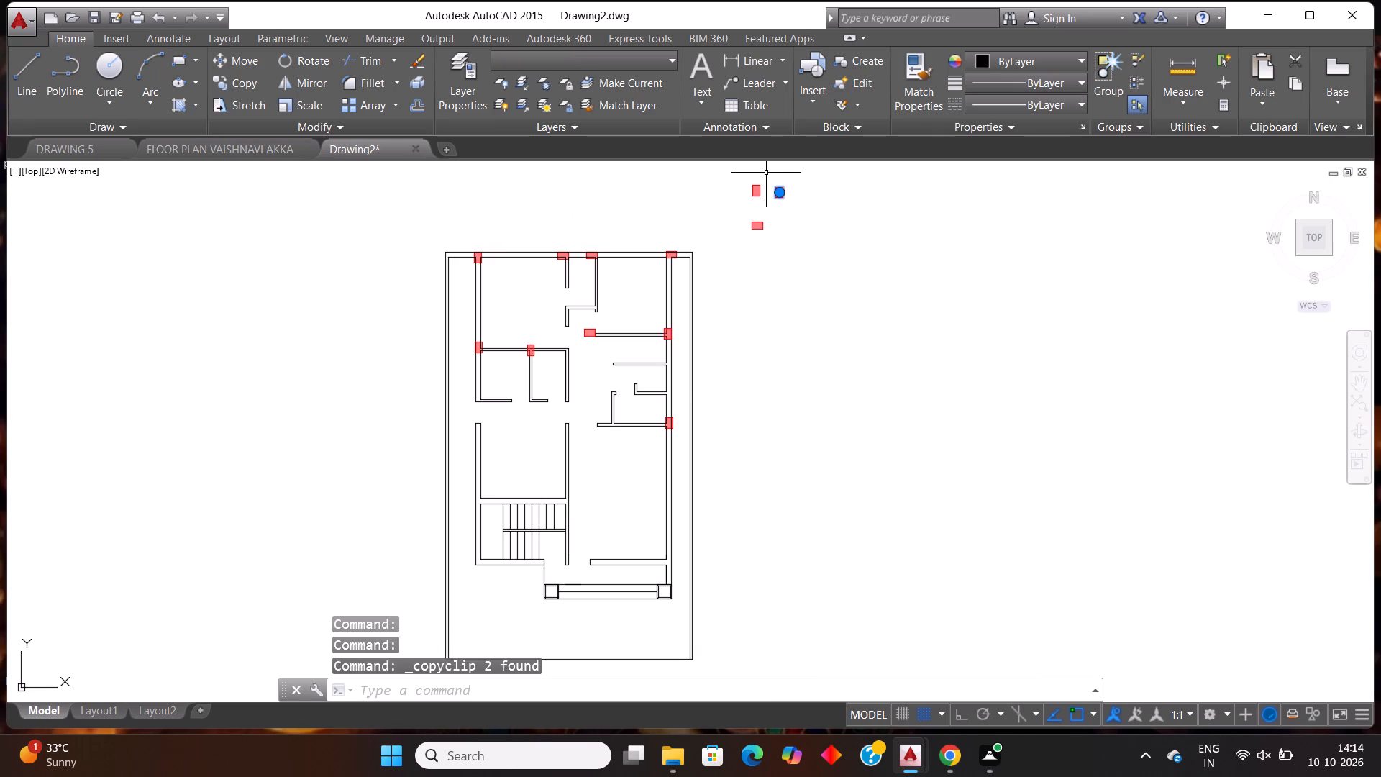
{"action": "key", "text": "ctrl+v"}
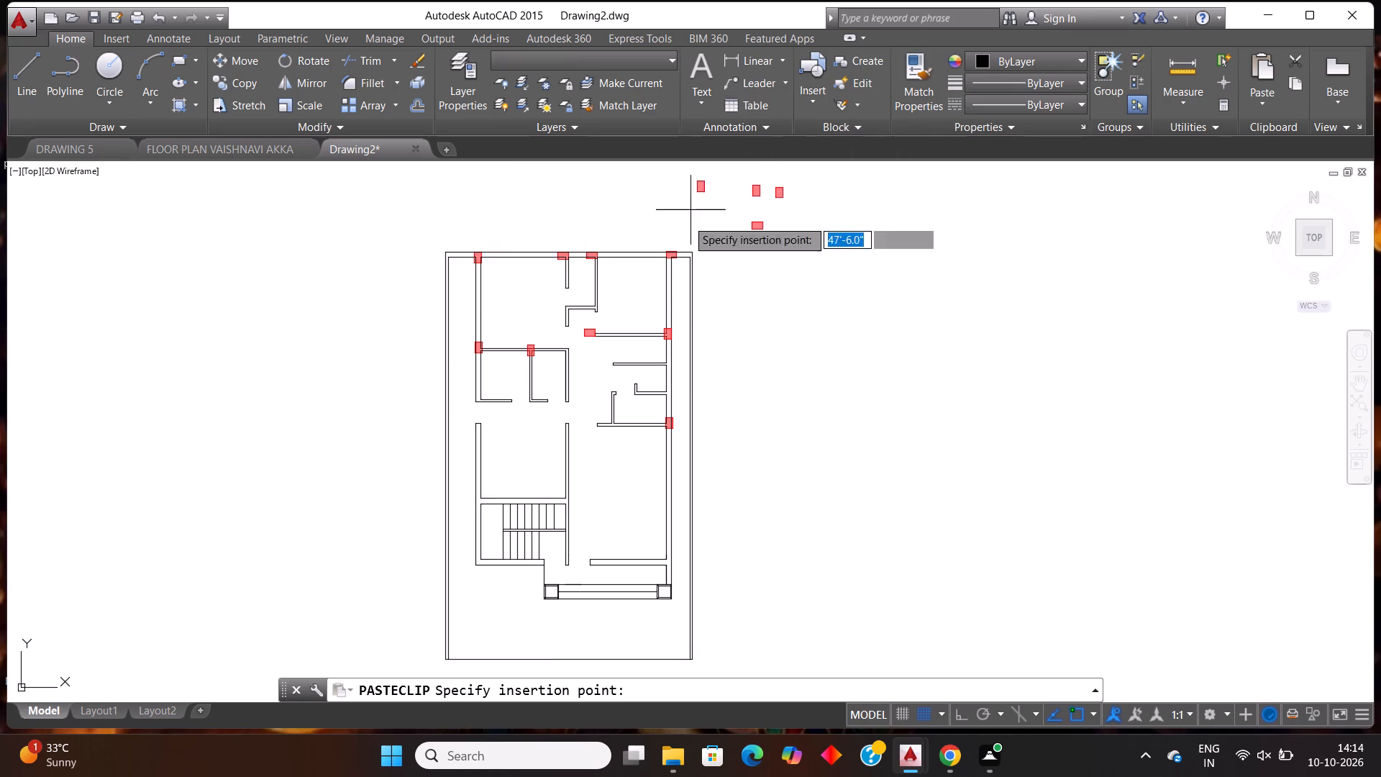
{"action": "scroll", "coordinate": [572, 416], "scroll_direction": "up", "scroll_amount": 2}
{"action": "scroll", "coordinate": [635, 417], "scroll_direction": "up", "scroll_amount": 2}
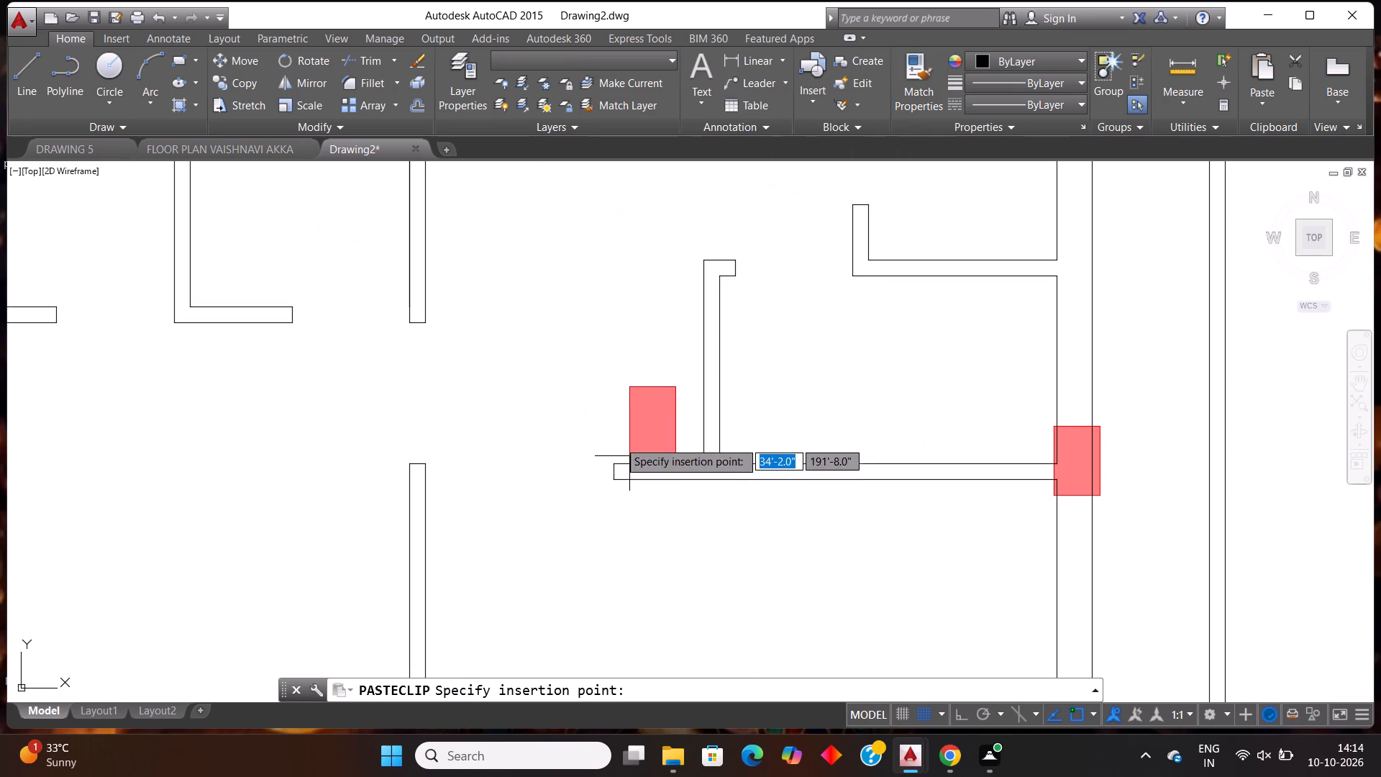
{"action": "left_click", "coordinate": [580, 481]}
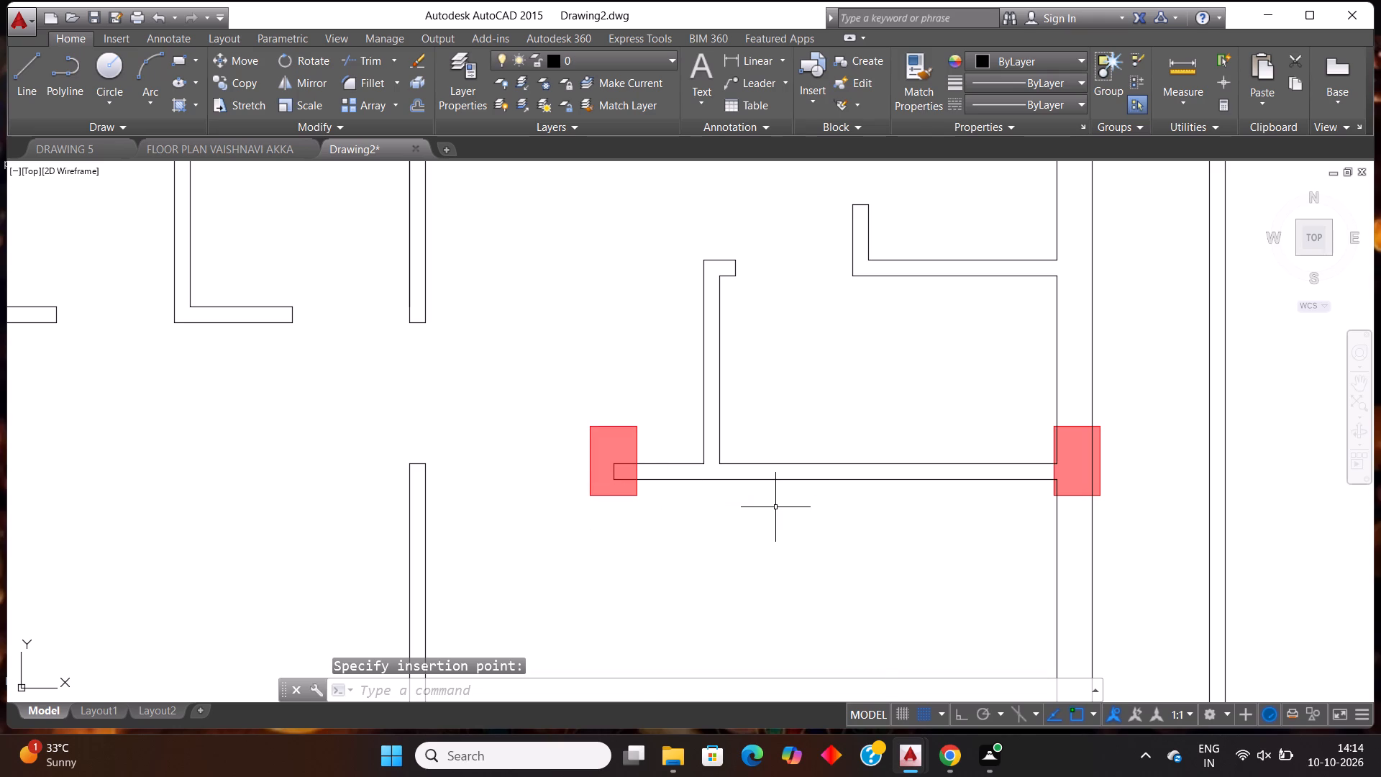
Paste another copy of the upright column at the upper end of the long inner wall running beside the staircase.
{"action": "scroll", "coordinate": [775, 506], "scroll_direction": "down", "scroll_amount": 3}
{"action": "scroll", "coordinate": [912, 524], "scroll_direction": "down", "scroll_amount": 2}
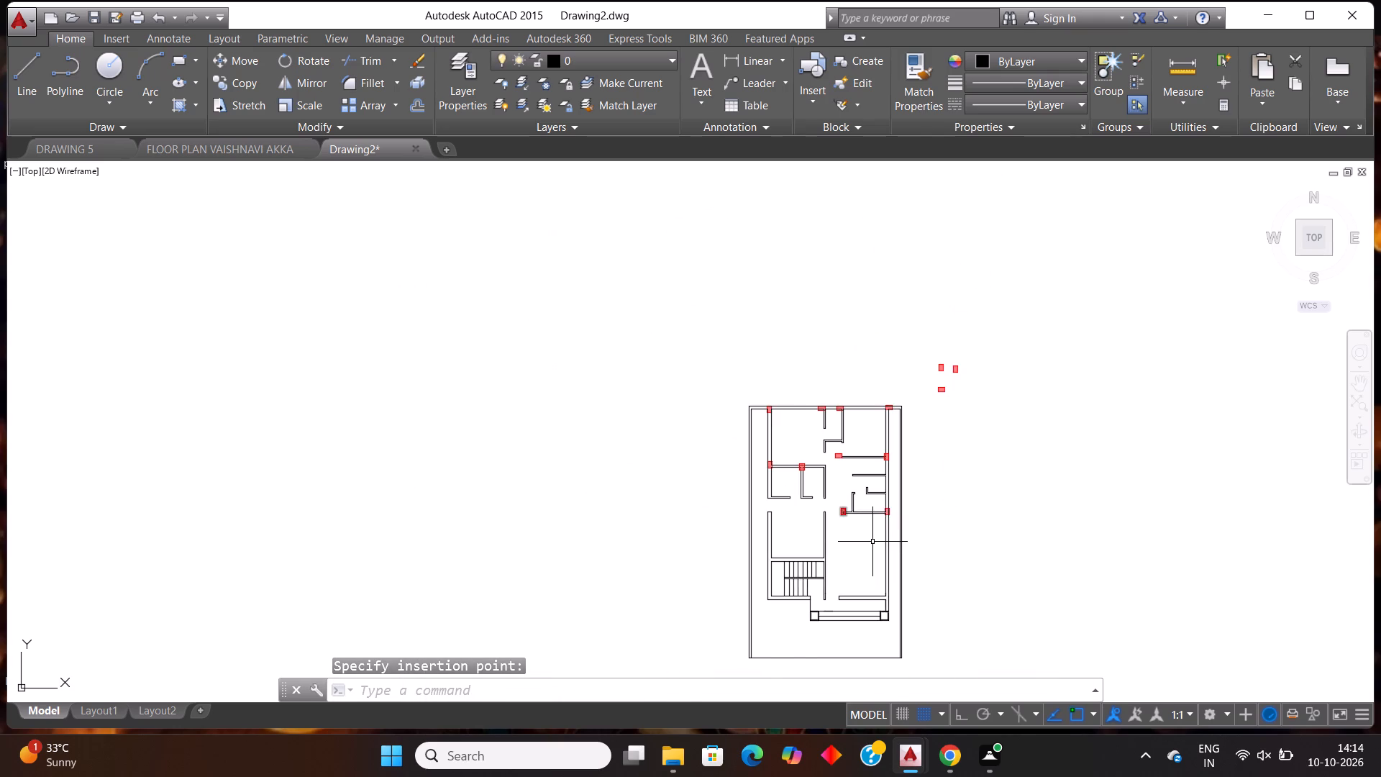
{"action": "scroll", "coordinate": [872, 542], "scroll_direction": "up", "scroll_amount": 1}
{"action": "scroll", "coordinate": [875, 541], "scroll_direction": "down", "scroll_amount": 1}
{"action": "scroll", "coordinate": [888, 624], "scroll_direction": "up", "scroll_amount": 1}
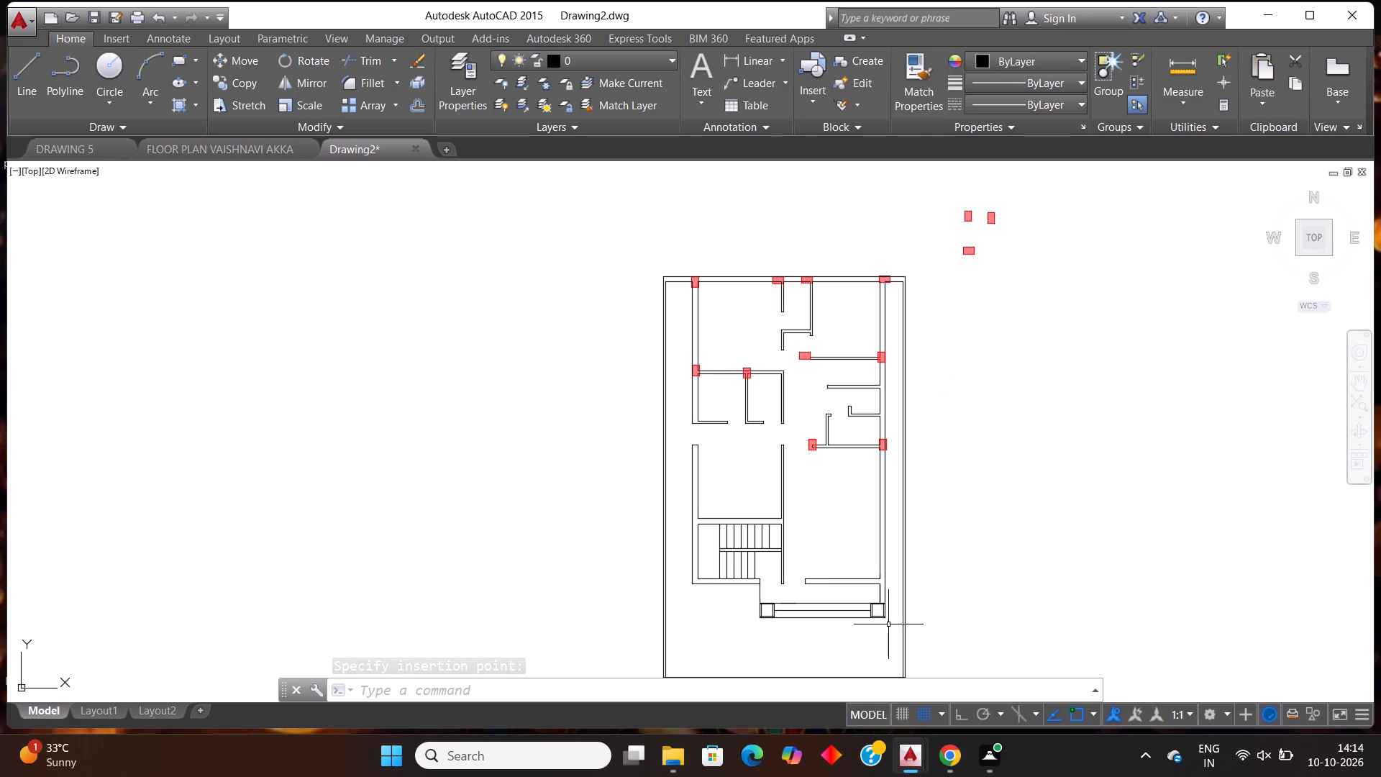
{"action": "scroll", "coordinate": [806, 572], "scroll_direction": "up", "scroll_amount": 1}
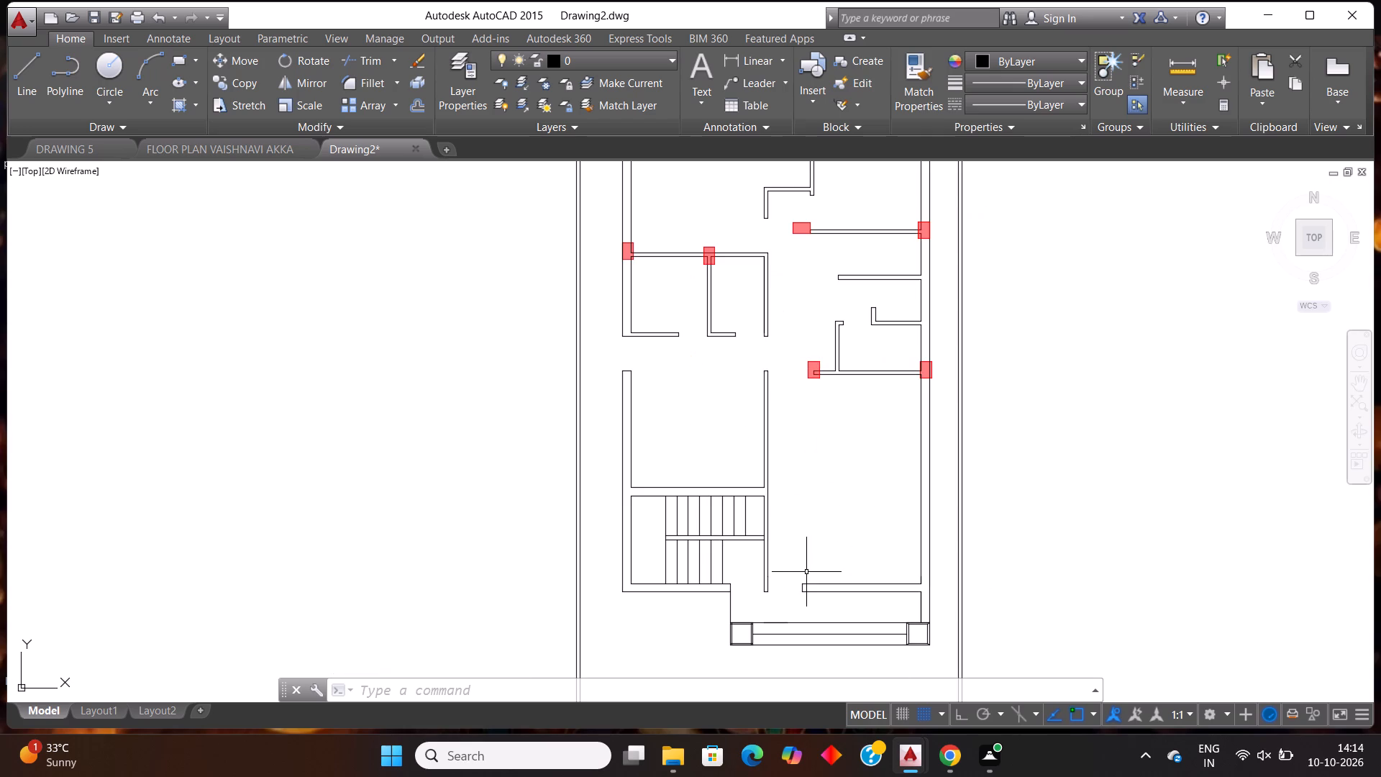
{"action": "key", "text": "ctrl+v"}
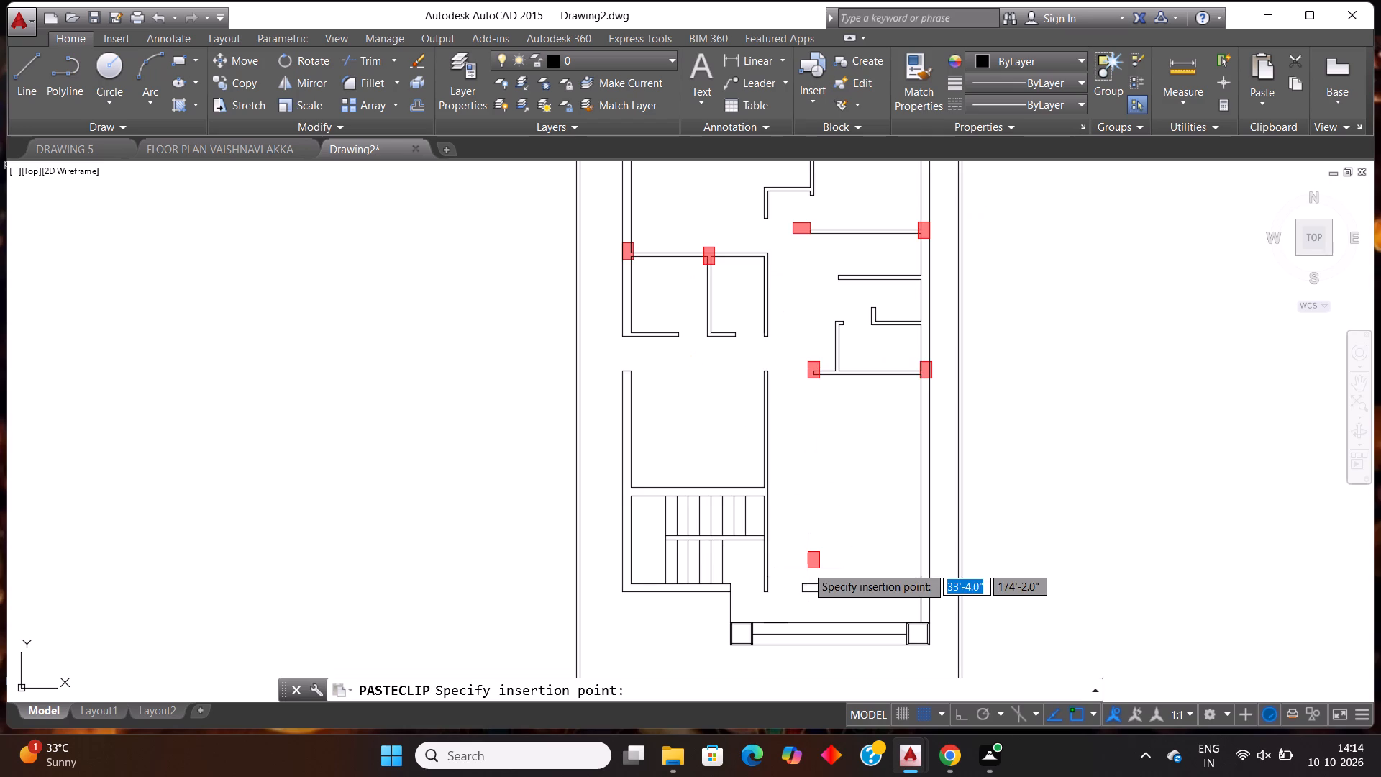
{"action": "scroll", "coordinate": [805, 566], "scroll_direction": "up", "scroll_amount": 1}
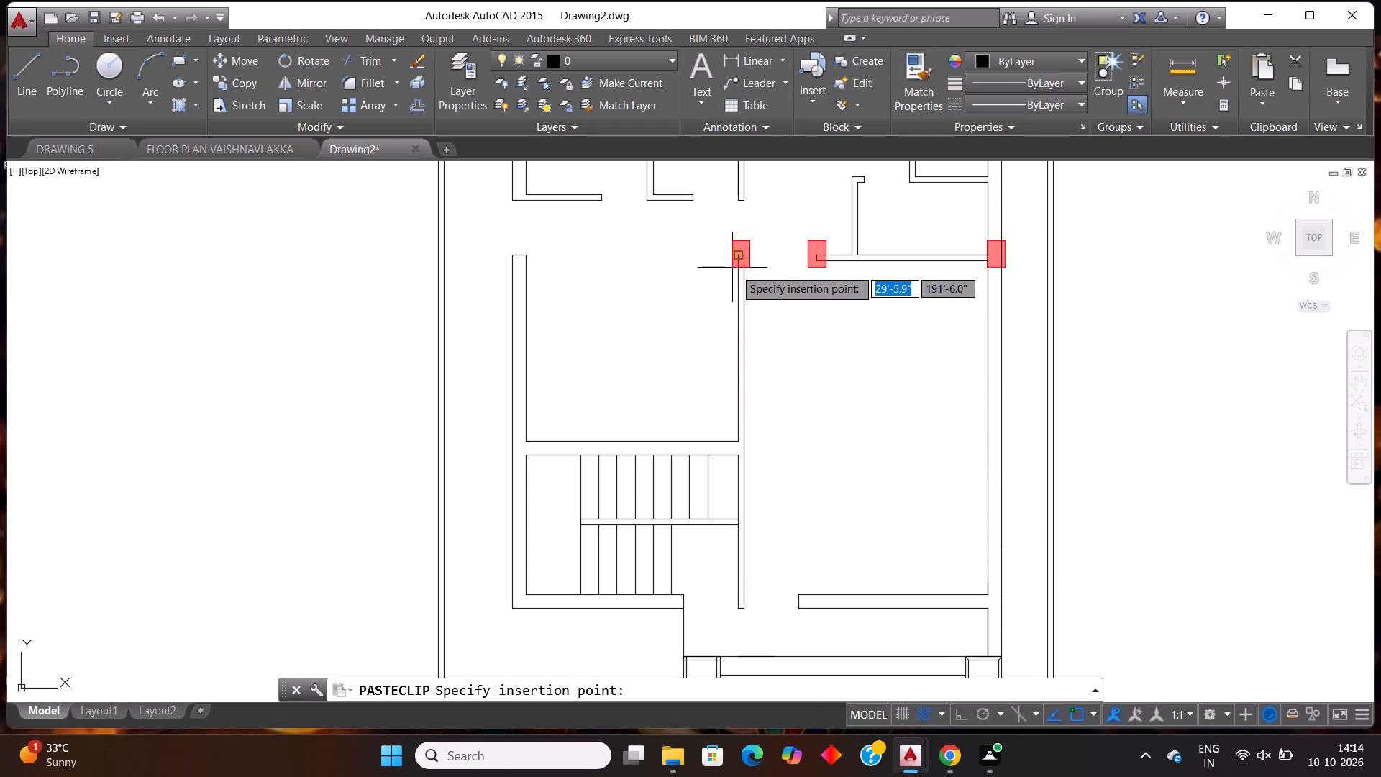
{"action": "left_click", "coordinate": [730, 265]}
Move that column and its fill straight down about 10 inches so it covers the inner wall's upper end.
{"action": "scroll", "coordinate": [742, 286], "scroll_direction": "down", "scroll_amount": 1}
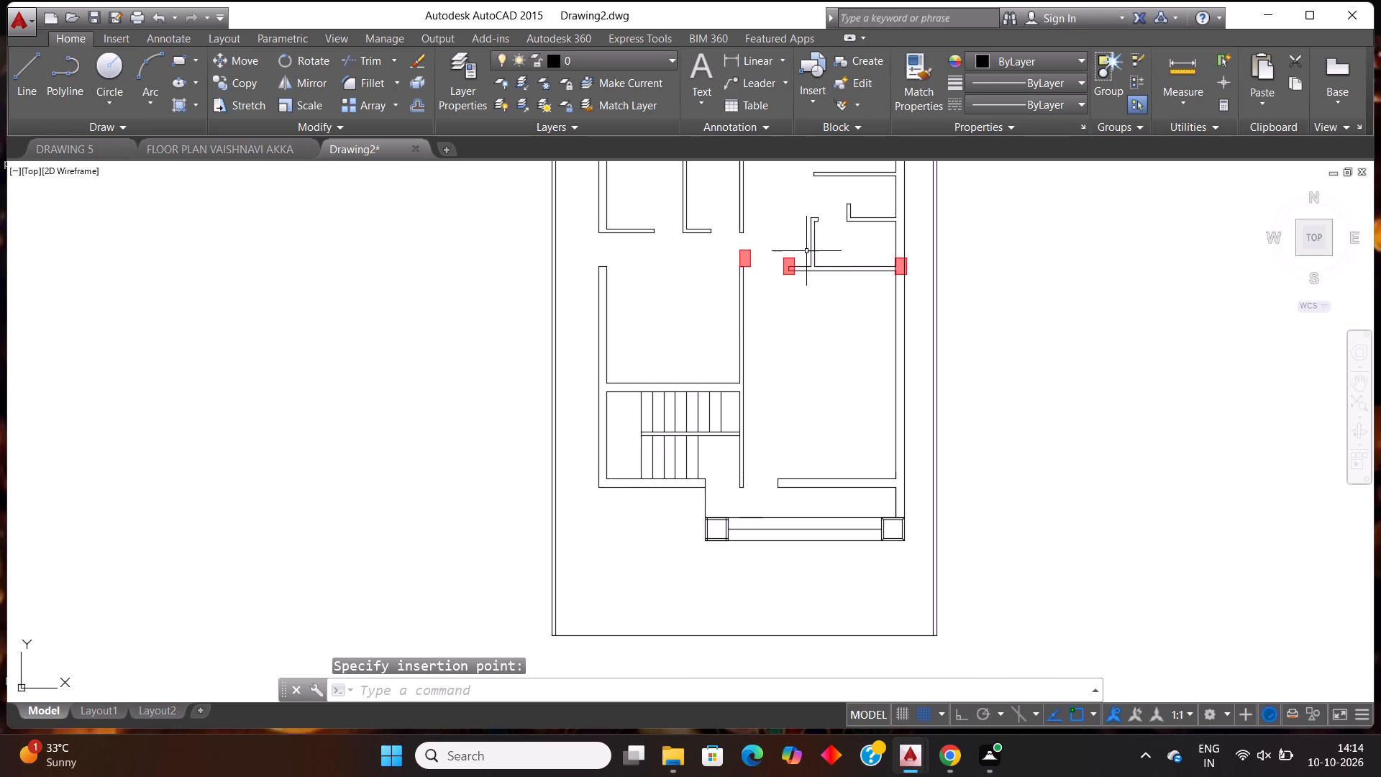
{"action": "scroll", "coordinate": [804, 247], "scroll_direction": "up", "scroll_amount": 3}
{"action": "left_click", "coordinate": [682, 368]}
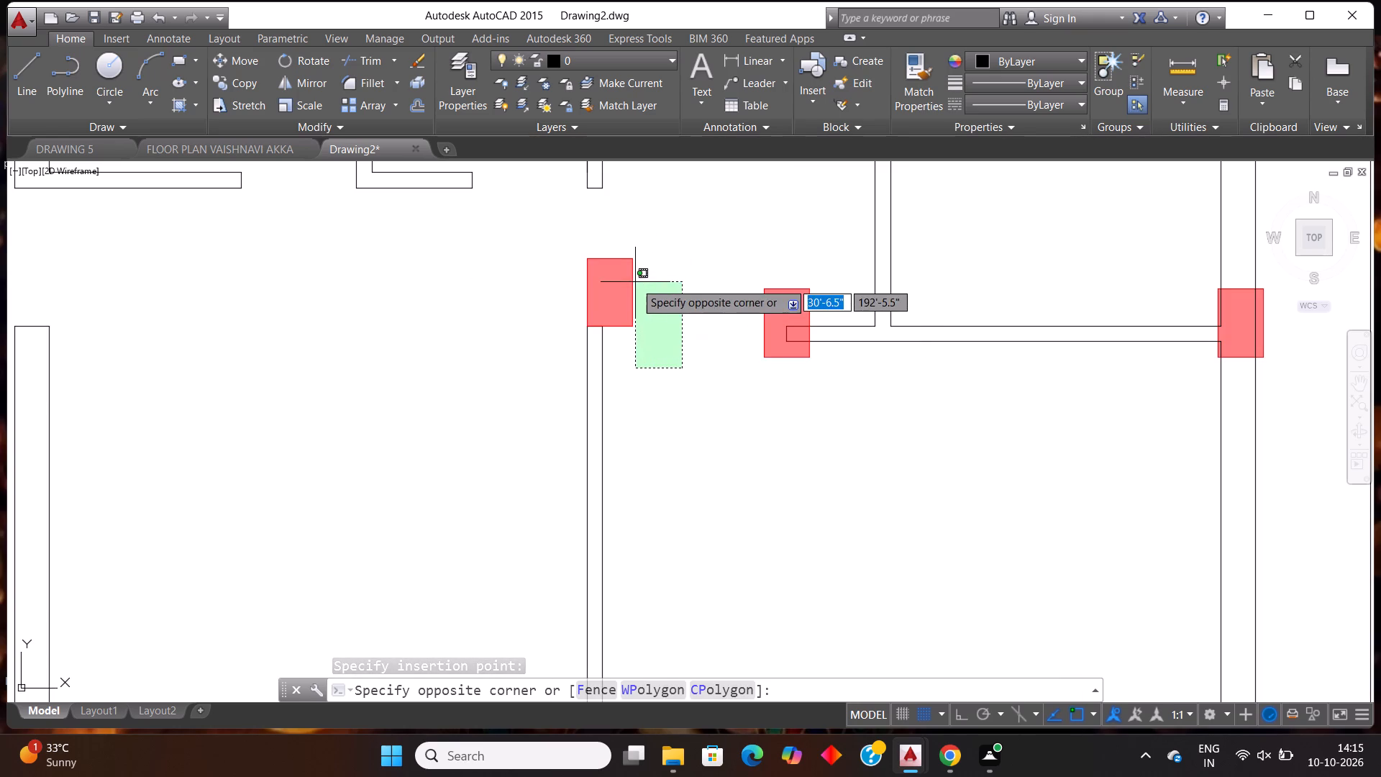
{"action": "left_click", "coordinate": [626, 270]}
{"action": "key", "text": "m"}
{"action": "key", "text": "Return"}
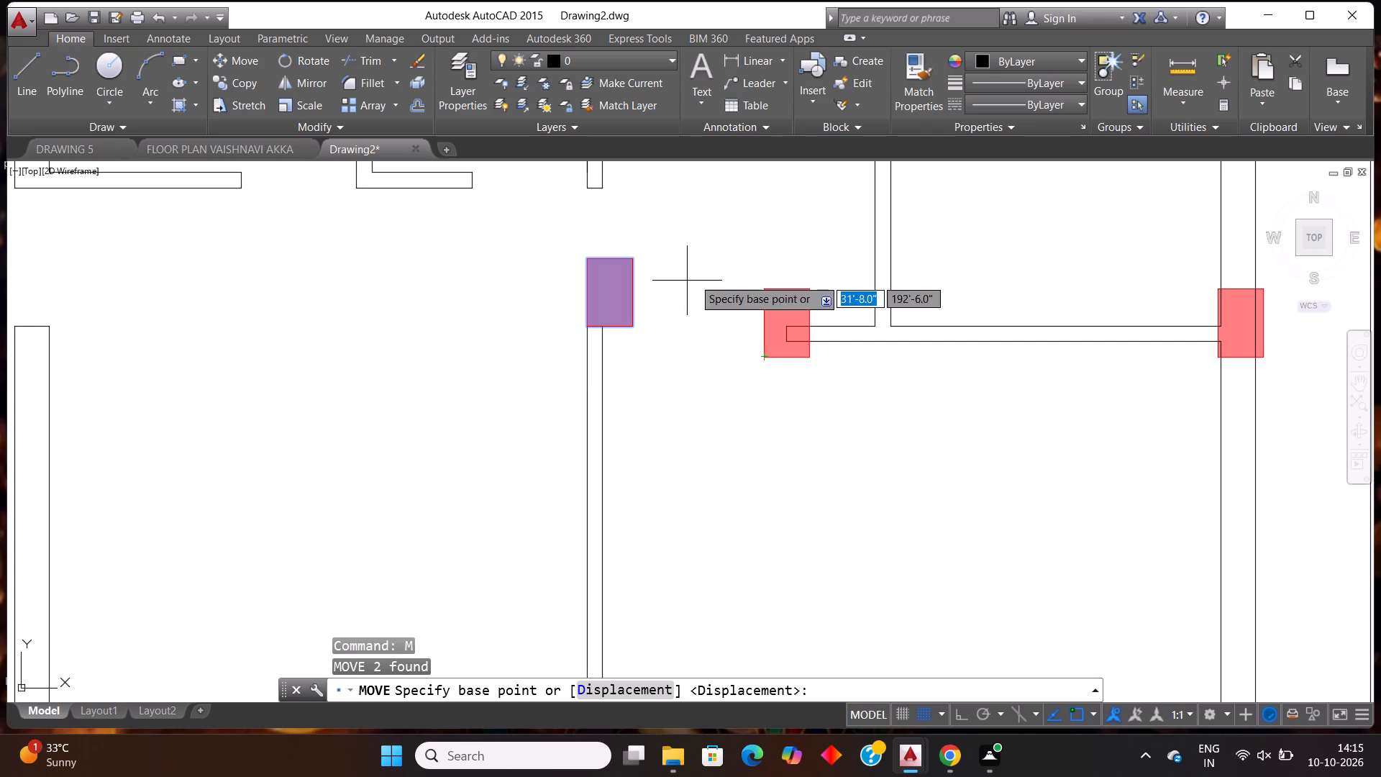
{"action": "left_click_drag", "start_coordinate": [635, 327], "coordinate": [618, 351]}
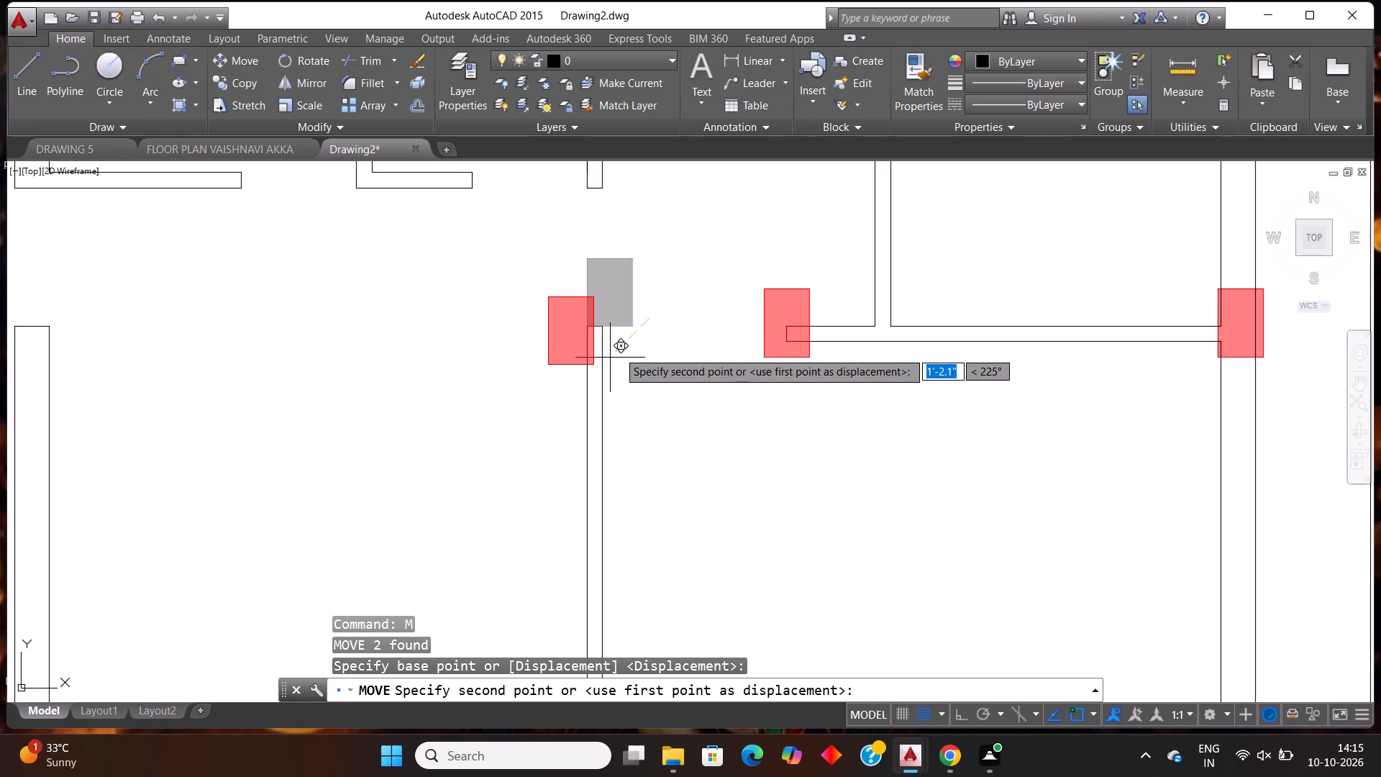
{"action": "left_click_drag", "start_coordinate": [618, 351], "coordinate": [628, 337]}
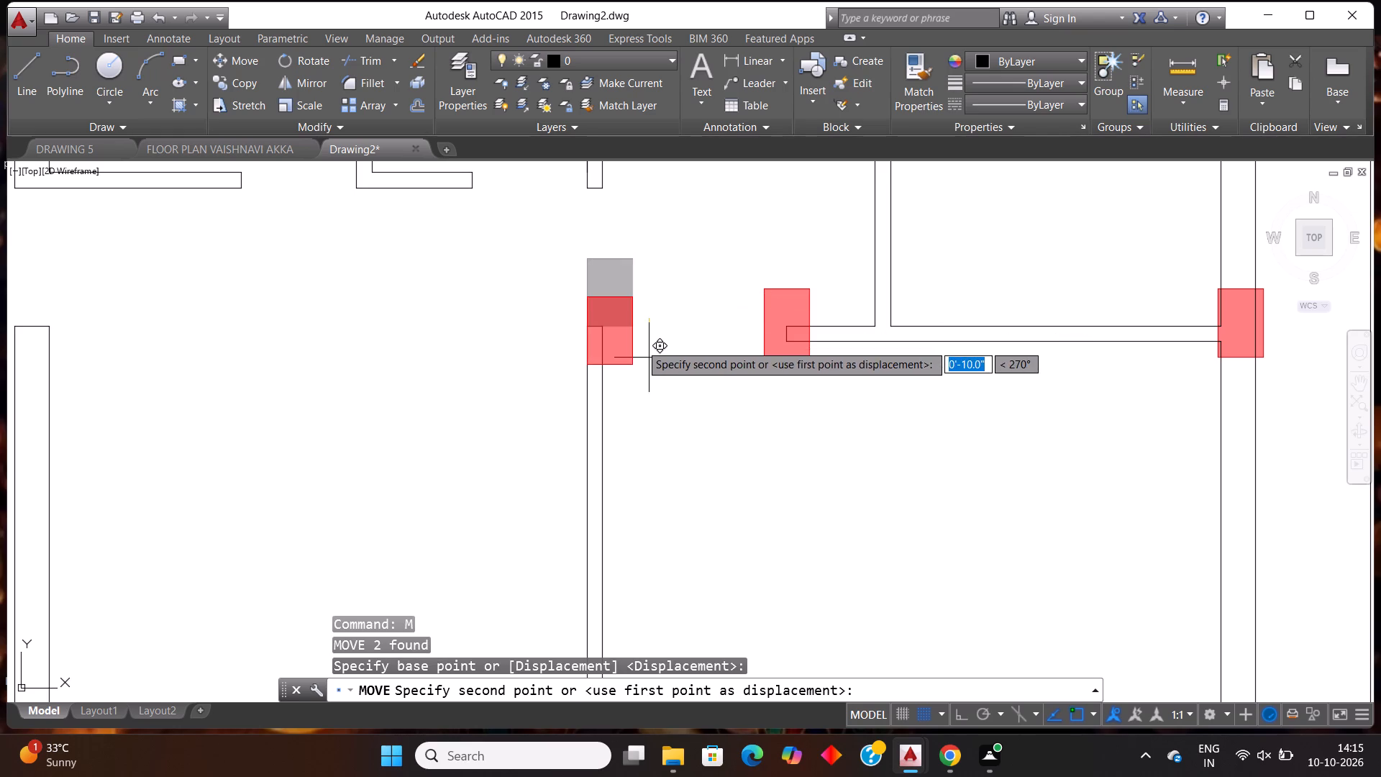
{"action": "left_click", "coordinate": [640, 344]}
{"action": "scroll", "coordinate": [701, 347], "scroll_direction": "down", "scroll_amount": 3}
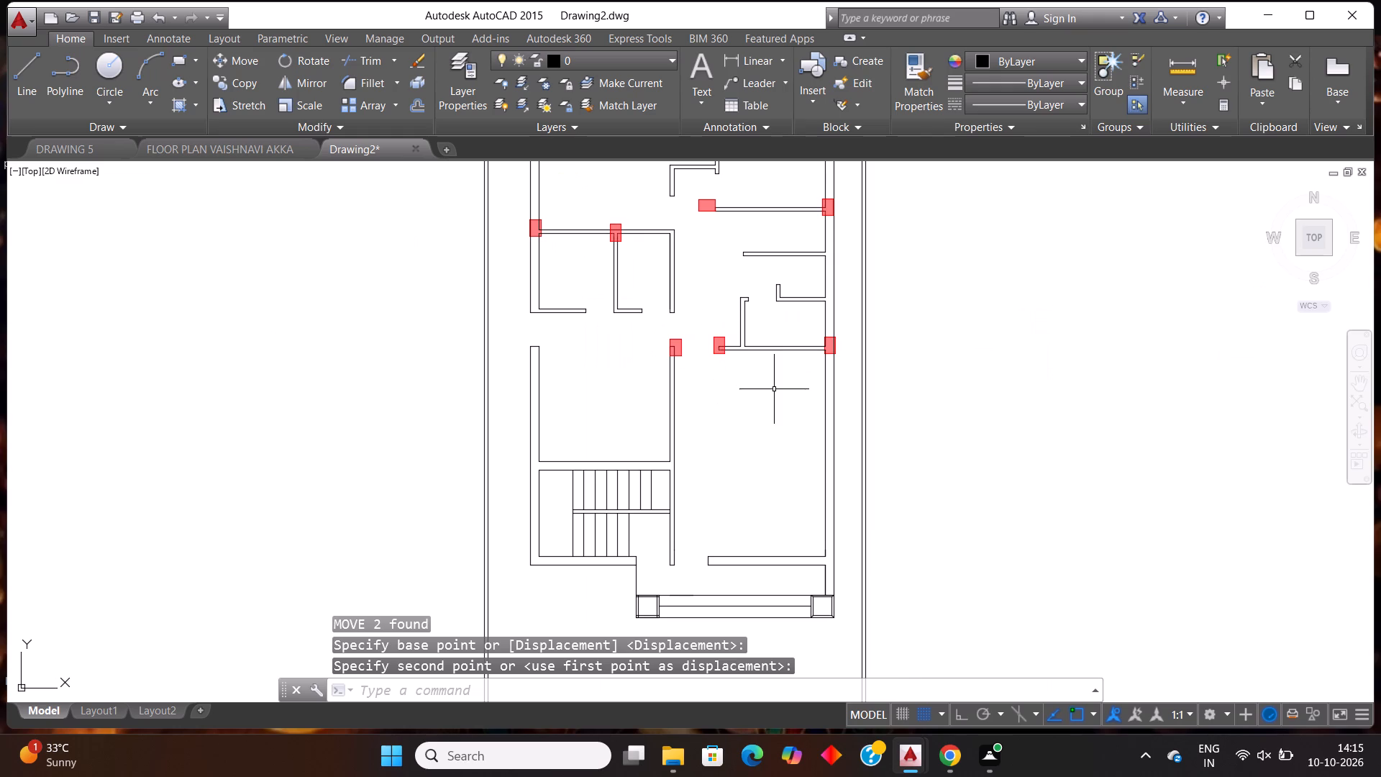
{"action": "key", "text": "Escape"}
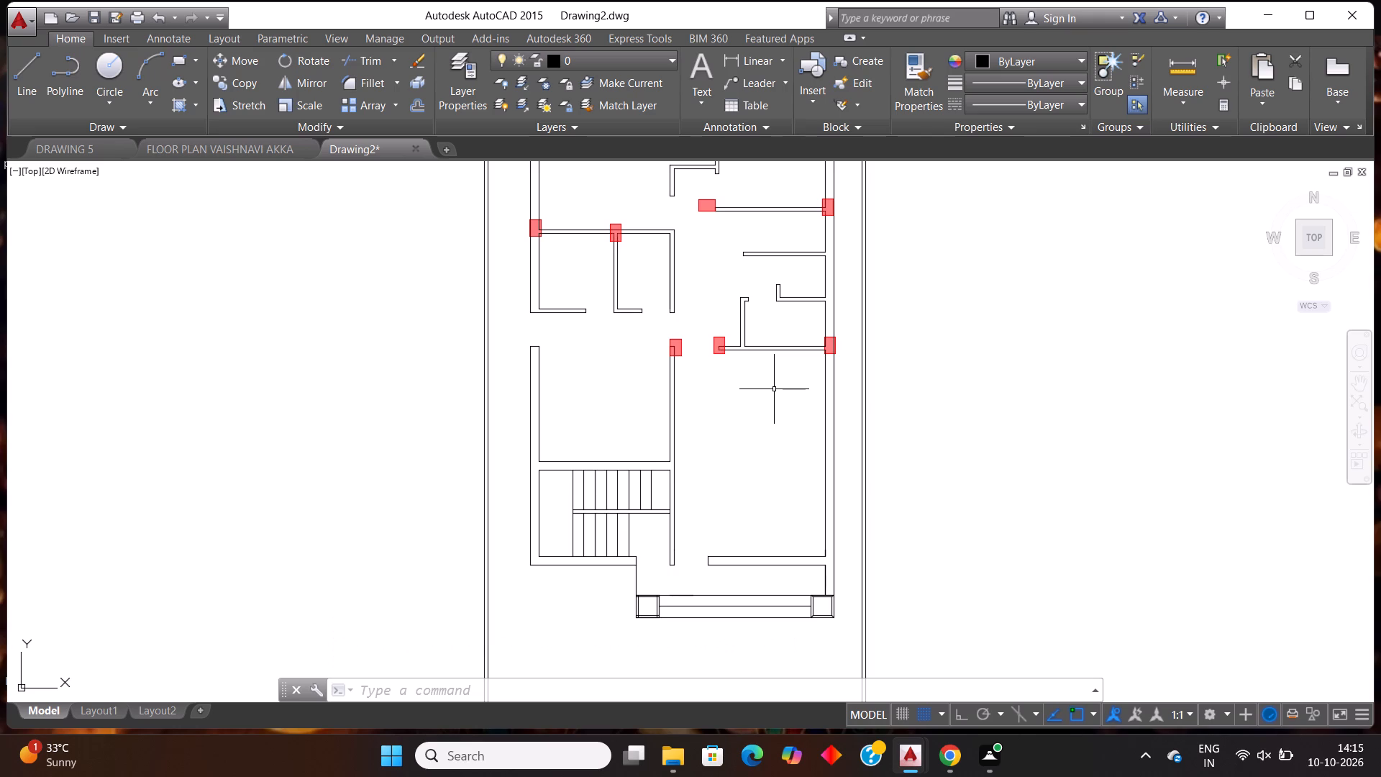
Paste another upright column at the upper end of the lower left-hand outer wall, above the staircase room.
{"action": "scroll", "coordinate": [696, 418], "scroll_direction": "down", "scroll_amount": 1}
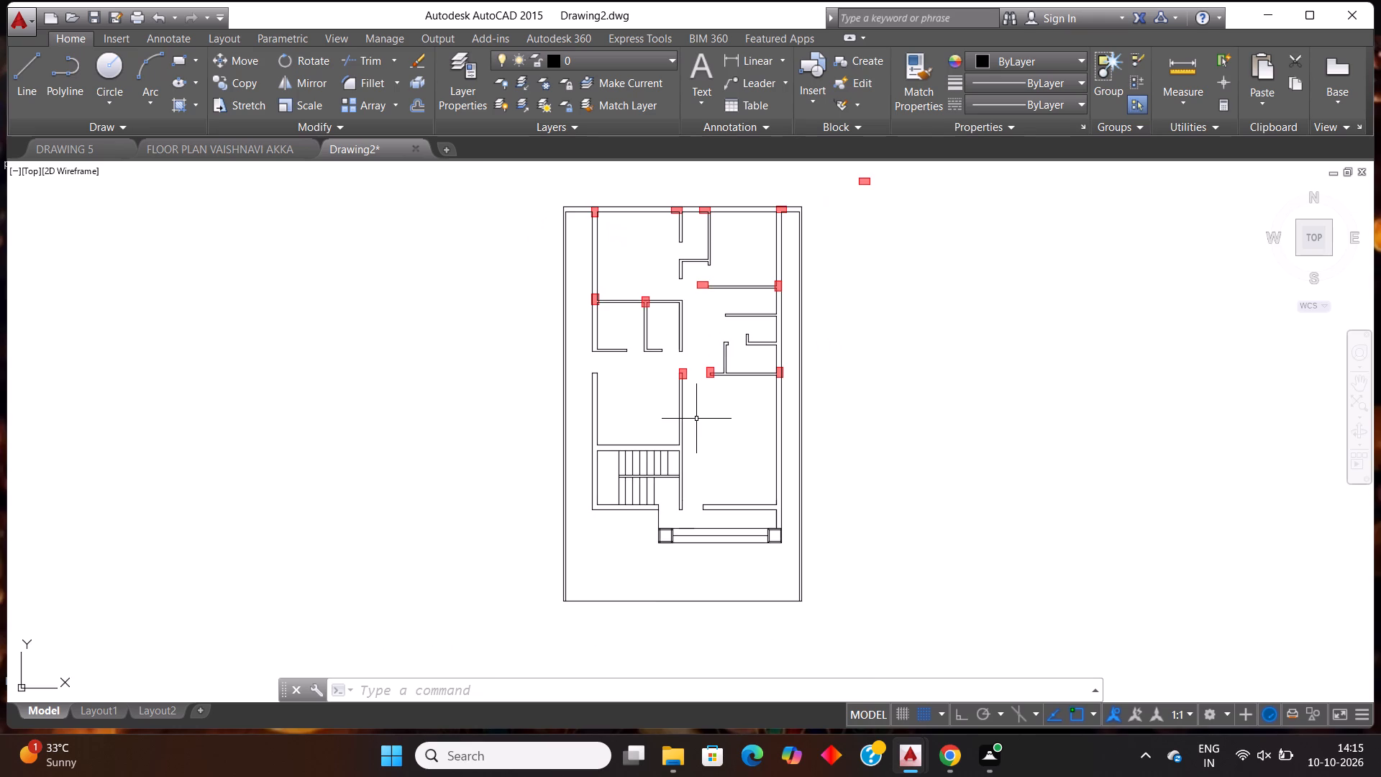
{"action": "scroll", "coordinate": [667, 427], "scroll_direction": "up", "scroll_amount": 1}
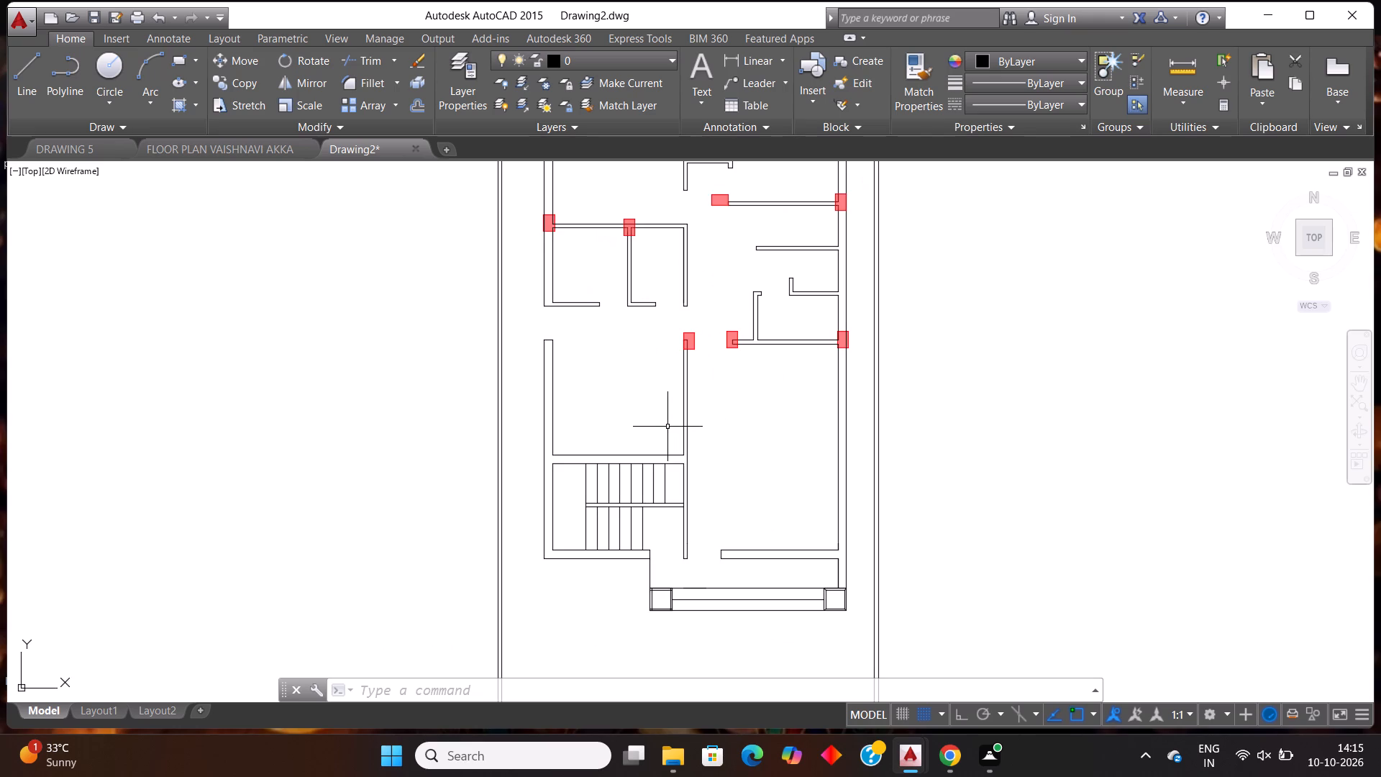
{"action": "key", "text": "ctrl+v"}
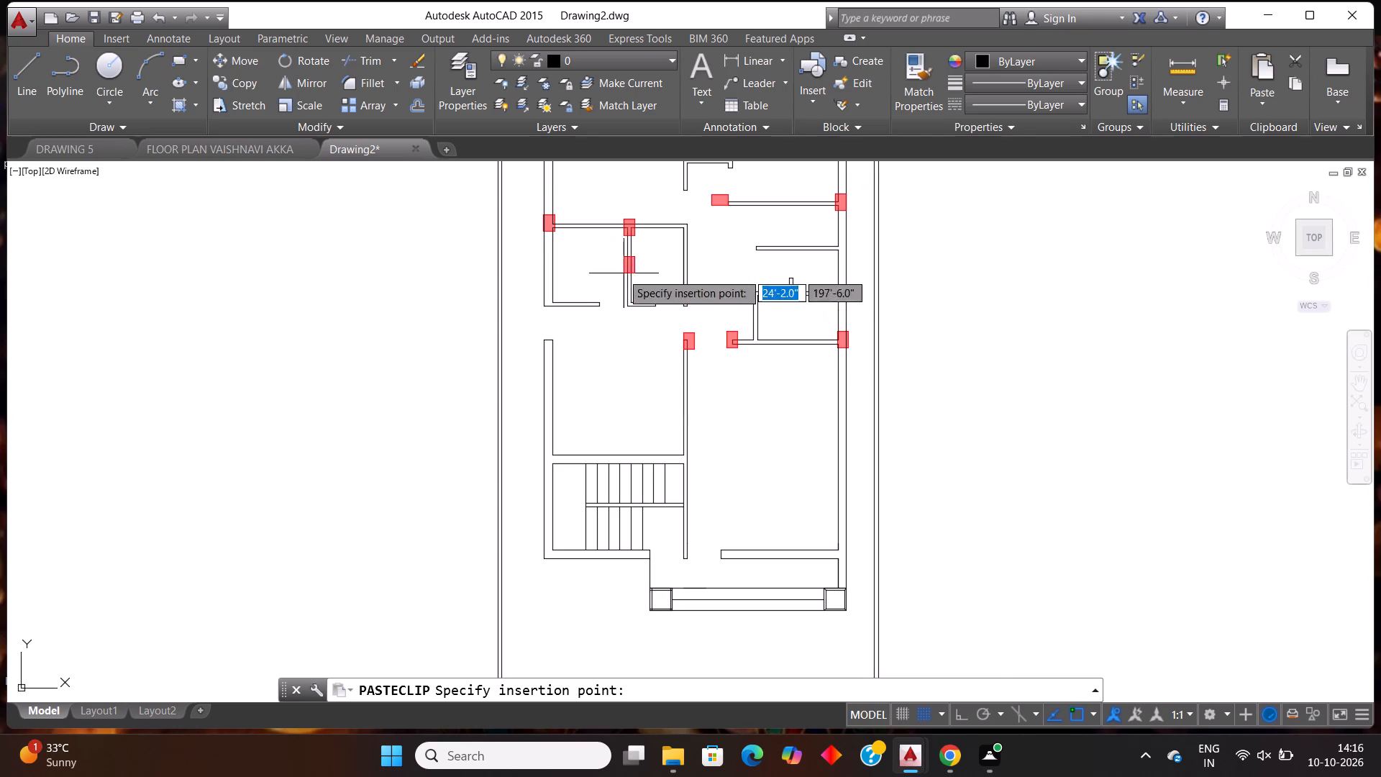
{"action": "scroll", "coordinate": [583, 331], "scroll_direction": "up", "scroll_amount": 4}
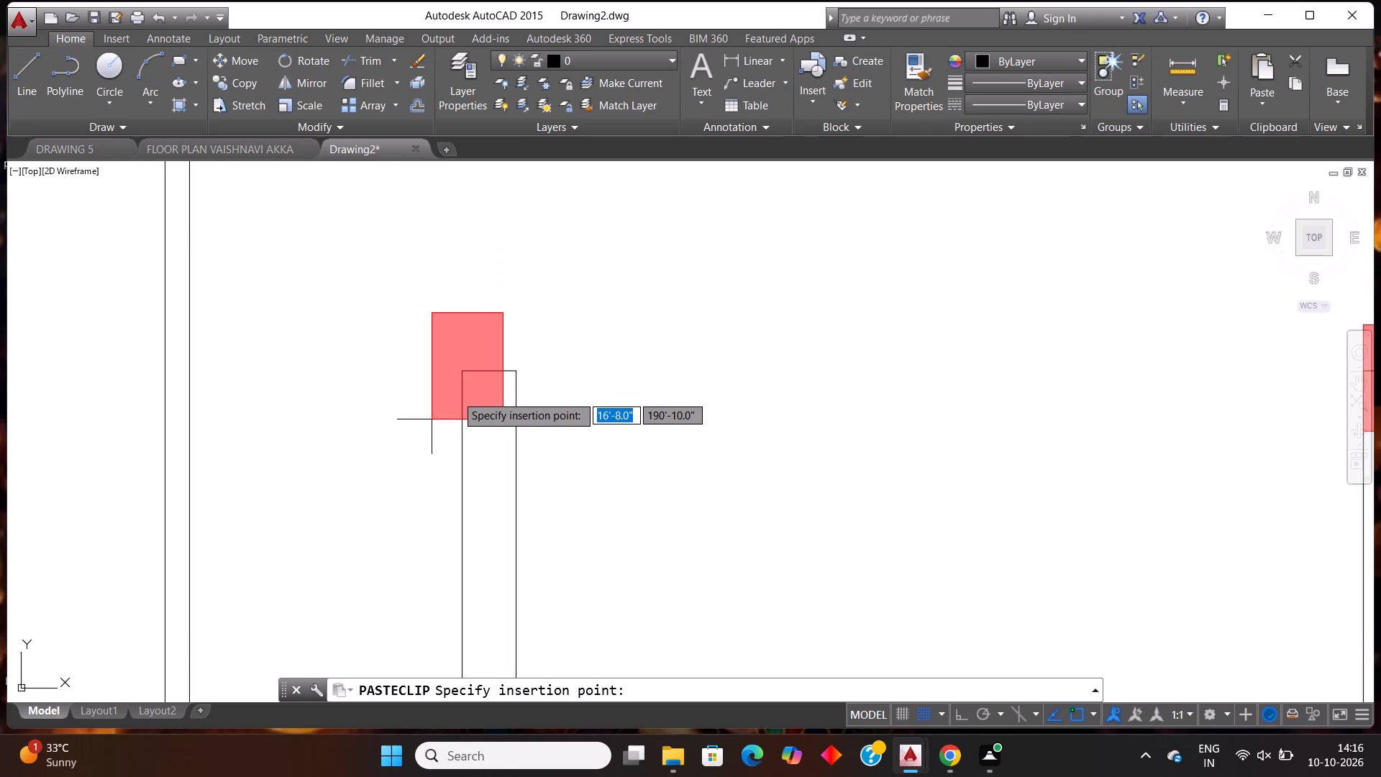
{"action": "left_click", "coordinate": [458, 404]}
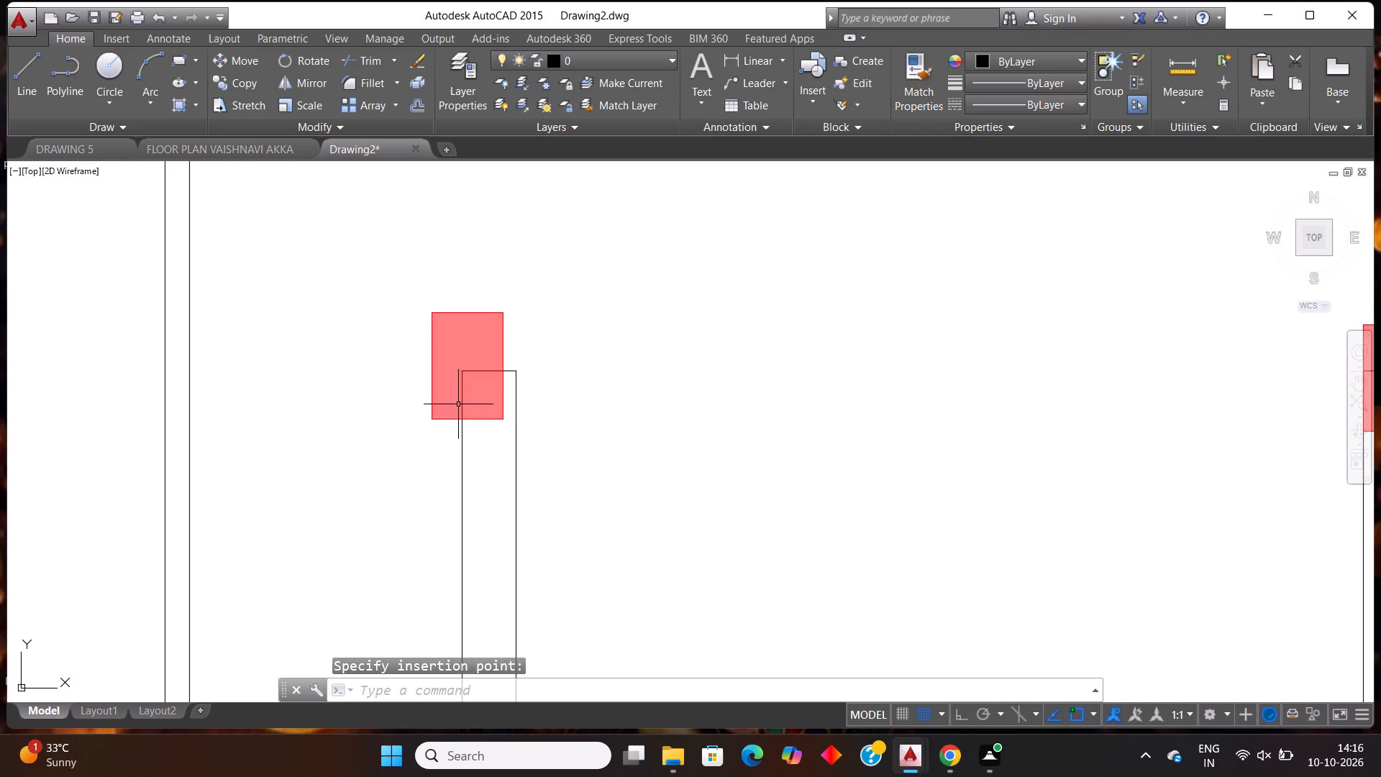
Move the pasted column and its fill down and right about 1'-1" so its top nearly meets the wall's end.
{"action": "scroll", "coordinate": [498, 383], "scroll_direction": "up", "scroll_amount": 1}
{"action": "left_click", "coordinate": [485, 461]}
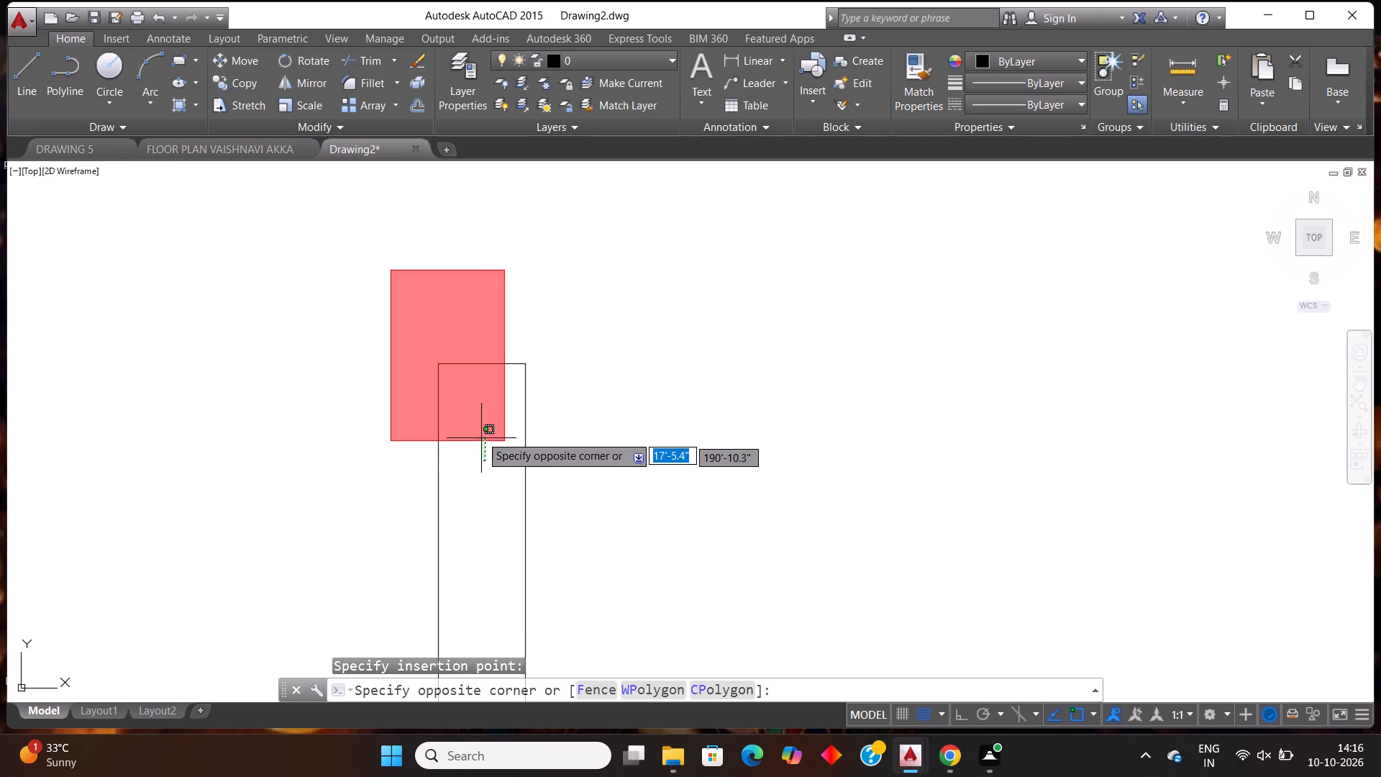
{"action": "left_click", "coordinate": [480, 414]}
{"action": "key", "text": "m"}
{"action": "key", "text": "Return"}
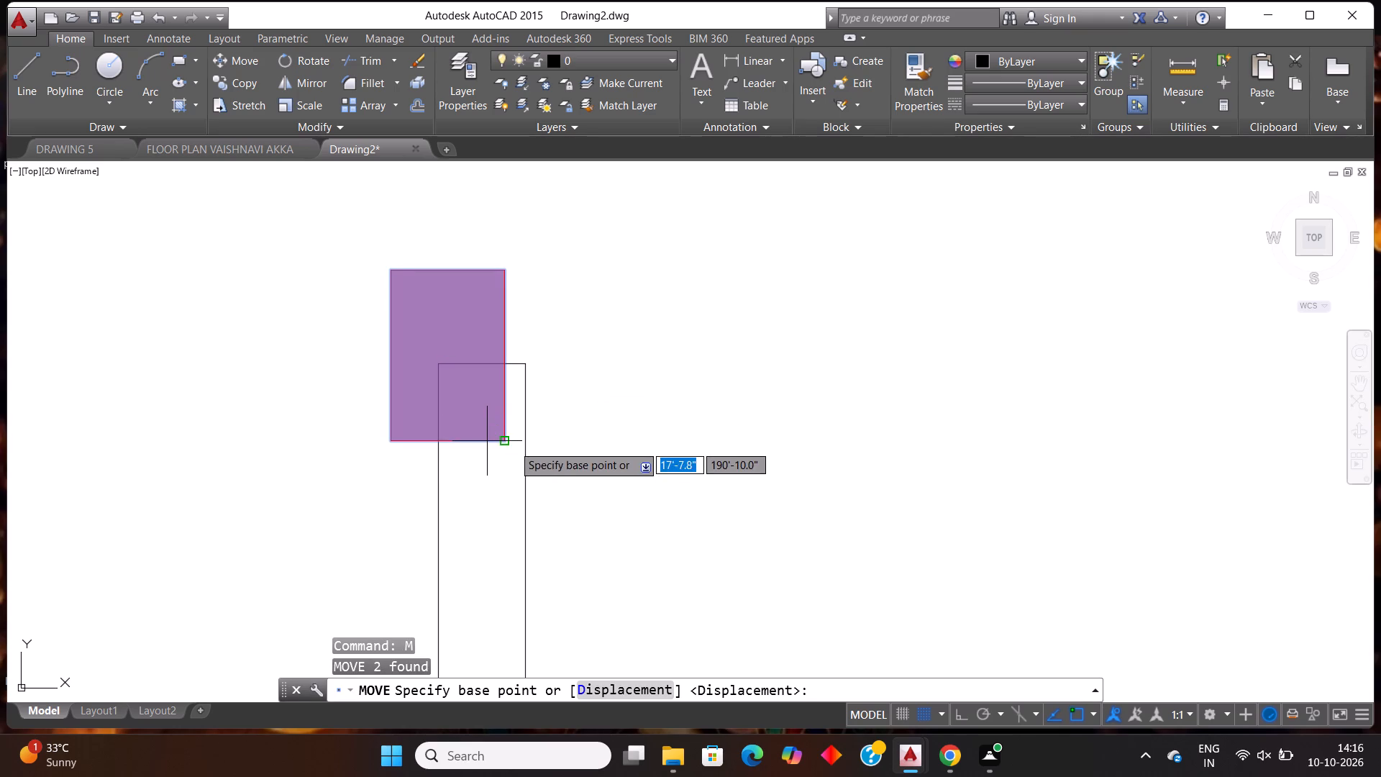
{"action": "left_click", "coordinate": [493, 449]}
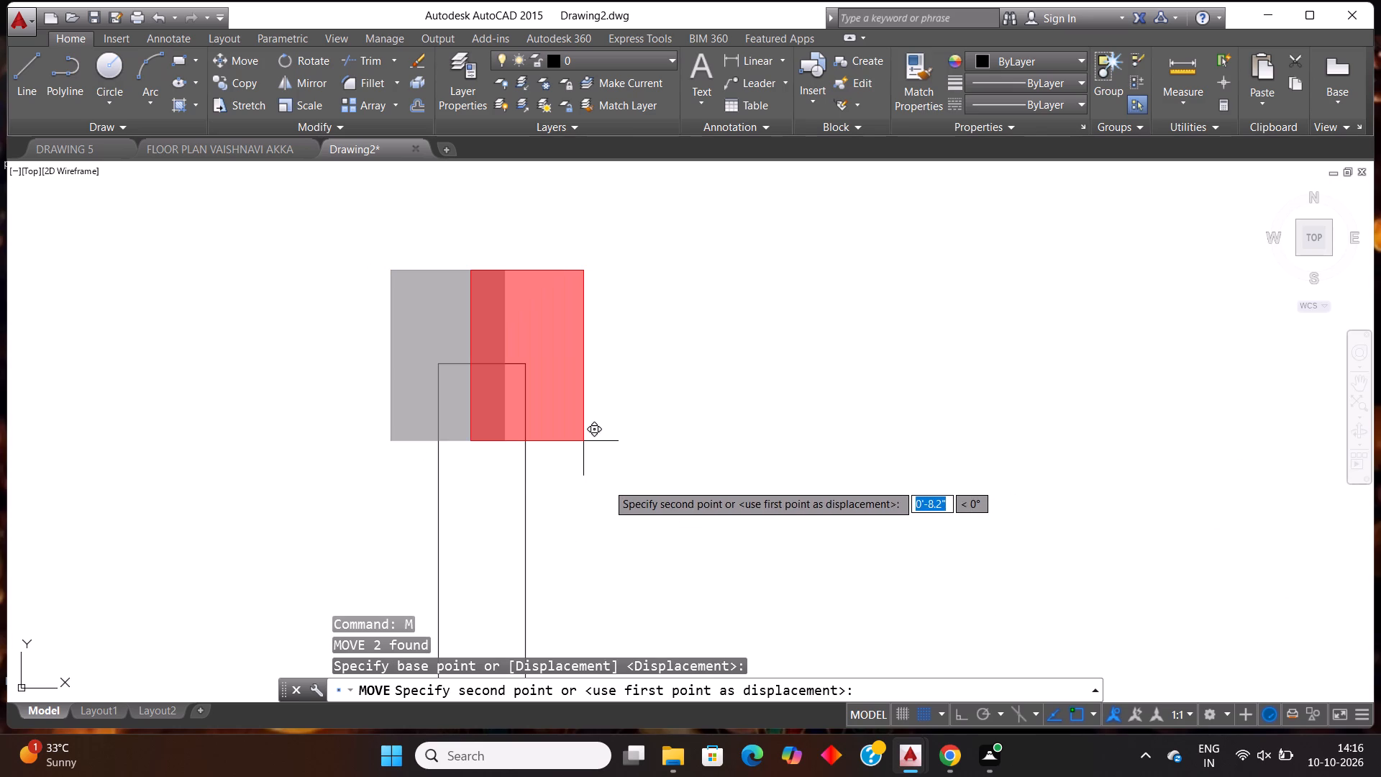
{"action": "left_click", "coordinate": [539, 492]}
Move the column and its fill horizontally left so it overlaps the outer face of the left wall.
{"action": "left_click", "coordinate": [591, 560]}
{"action": "left_click", "coordinate": [562, 495]}
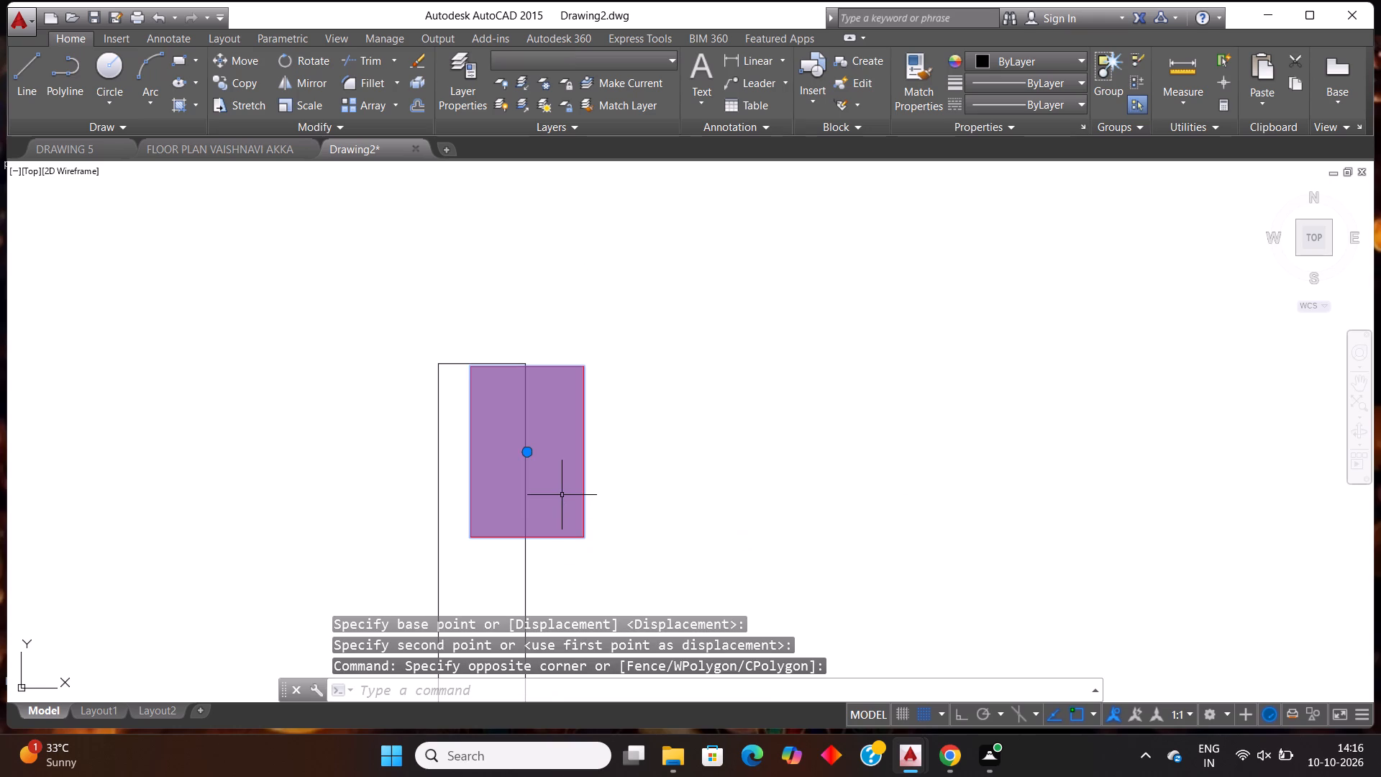
{"action": "key", "text": "m"}
{"action": "key", "text": "Return"}
{"action": "left_click", "coordinate": [562, 495]}
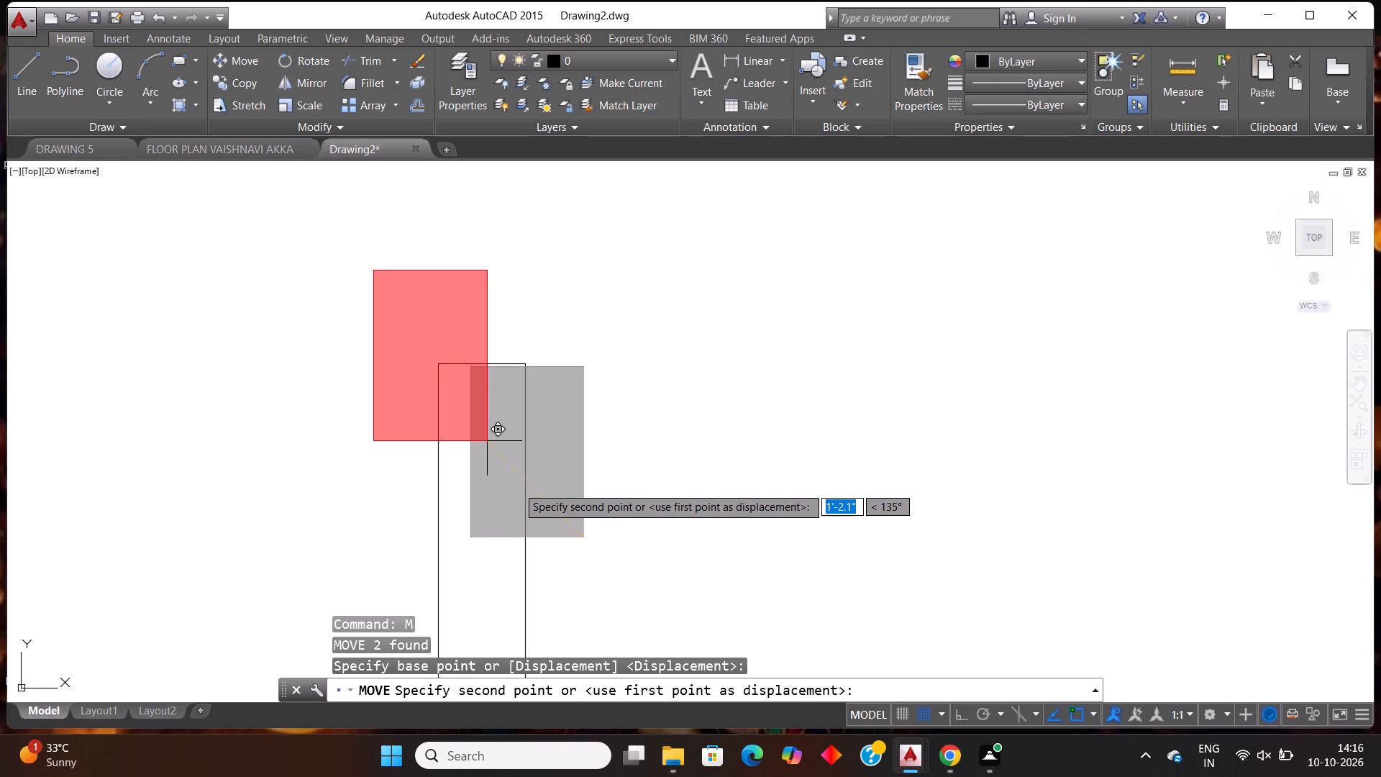
{"action": "left_click", "coordinate": [532, 496]}
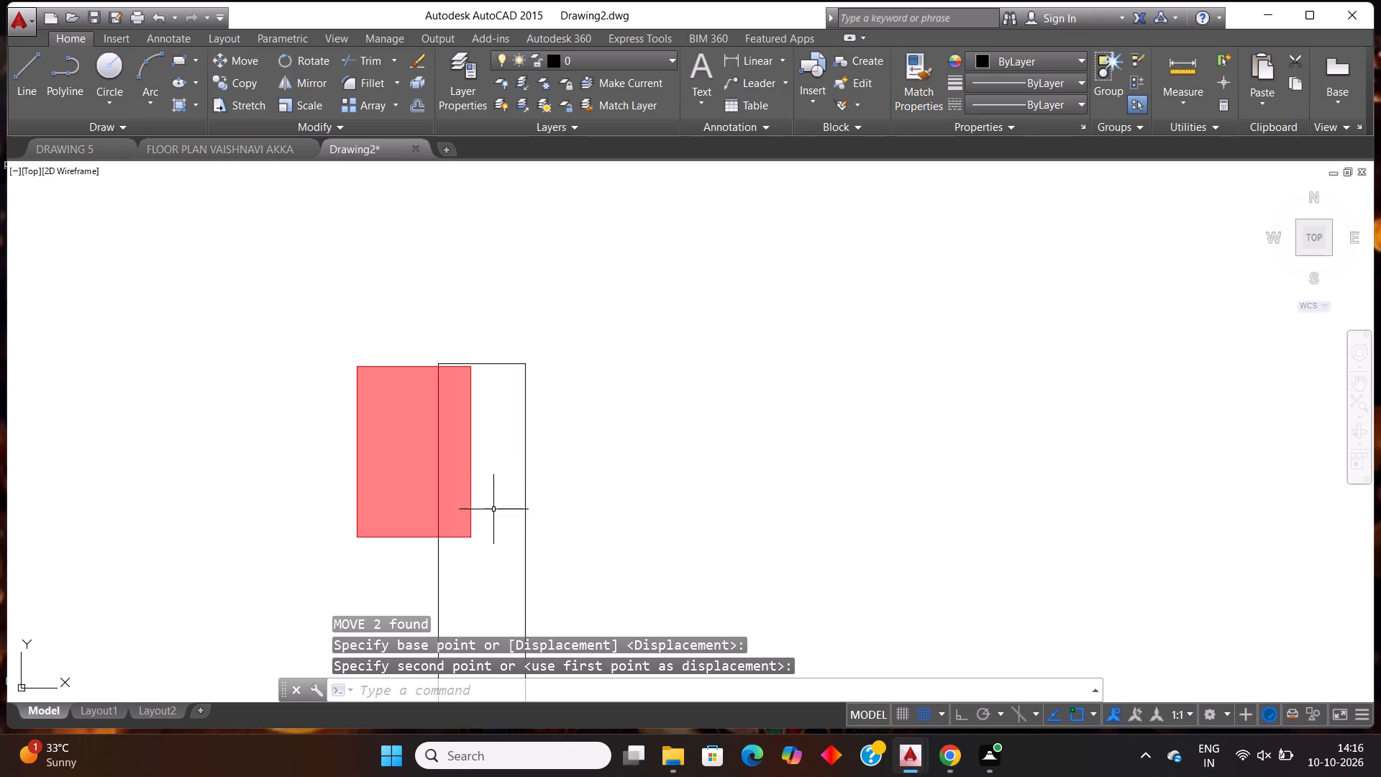
Move the column and its fill diagonally up and right so it overlaps the wall's end and extends past its inner face.
{"action": "scroll", "coordinate": [493, 532], "scroll_direction": "up", "scroll_amount": 1}
{"action": "left_click", "coordinate": [471, 563]}
{"action": "left_click", "coordinate": [448, 474]}
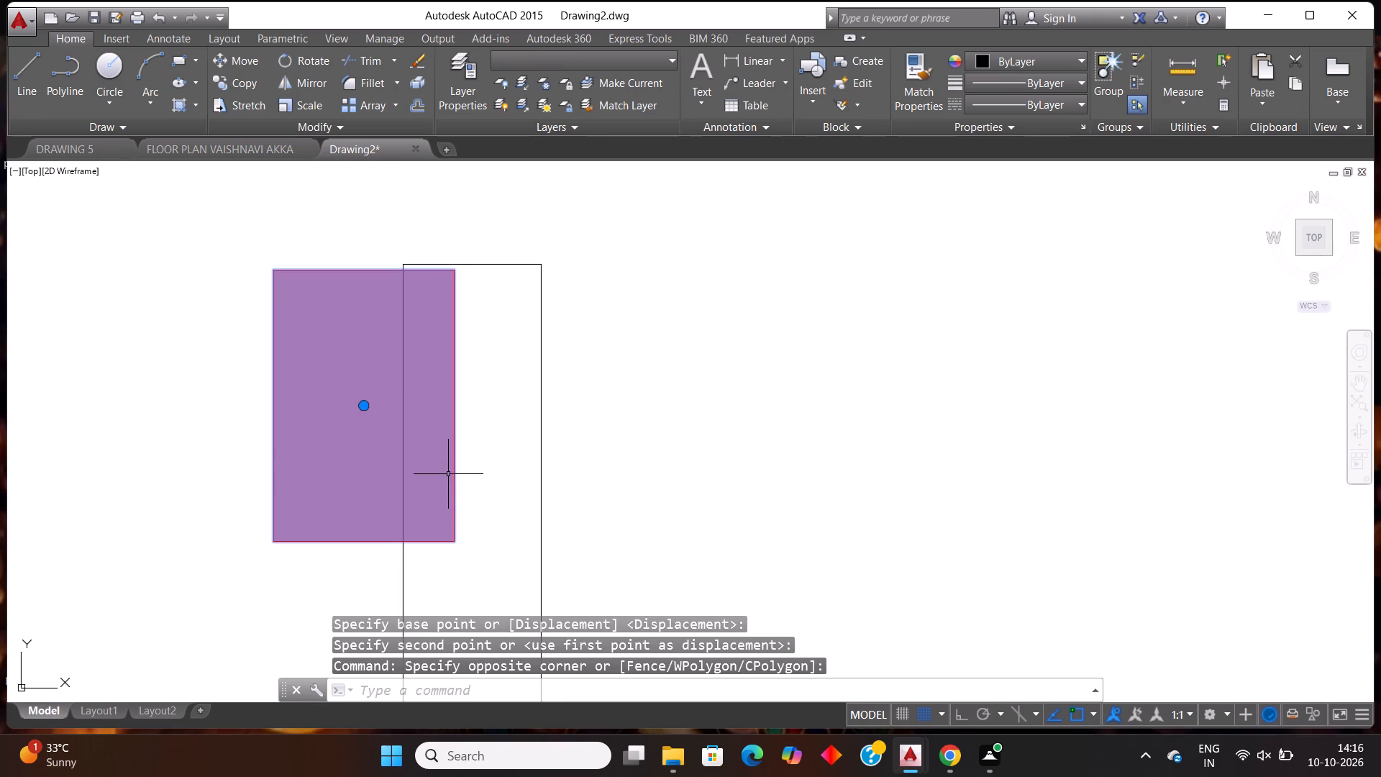
{"action": "key", "text": "m"}
{"action": "key", "text": "Return"}
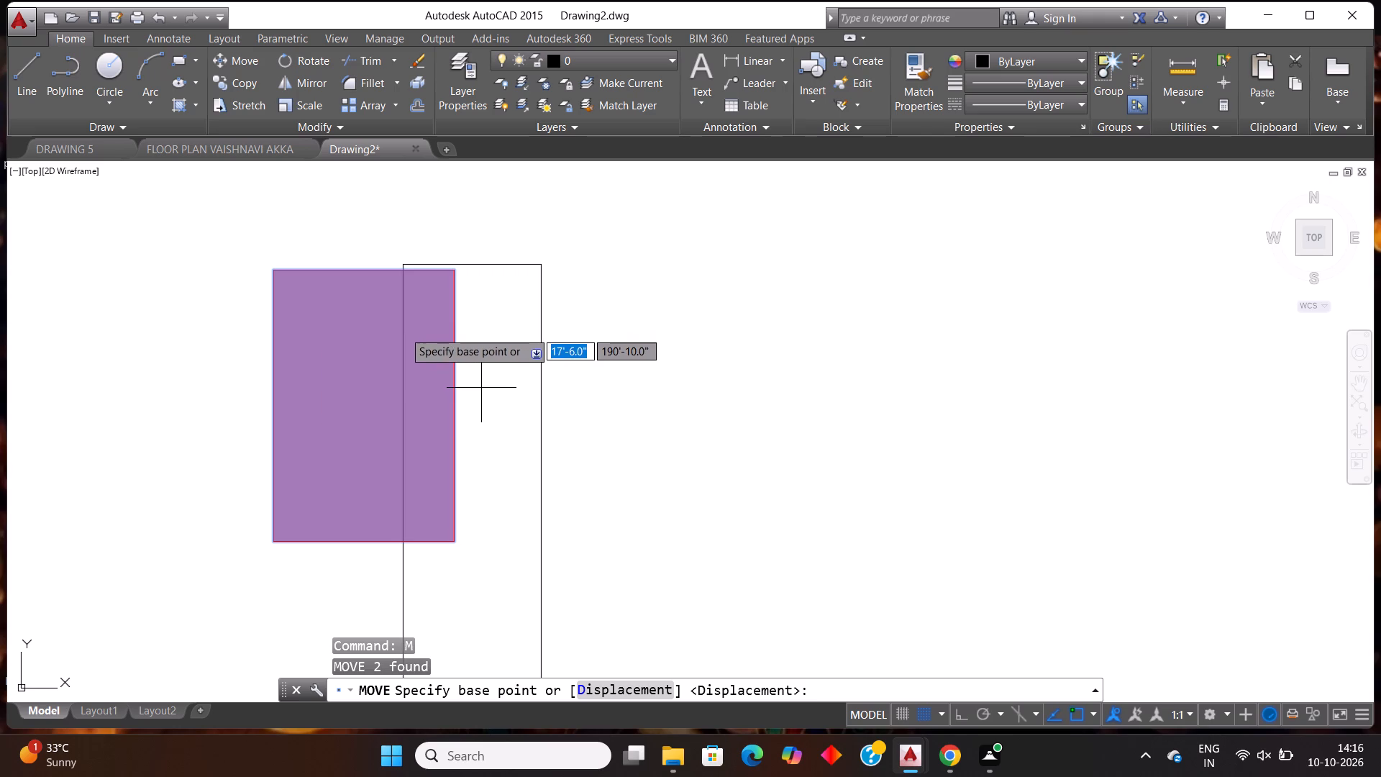
{"action": "left_click", "coordinate": [383, 360]}
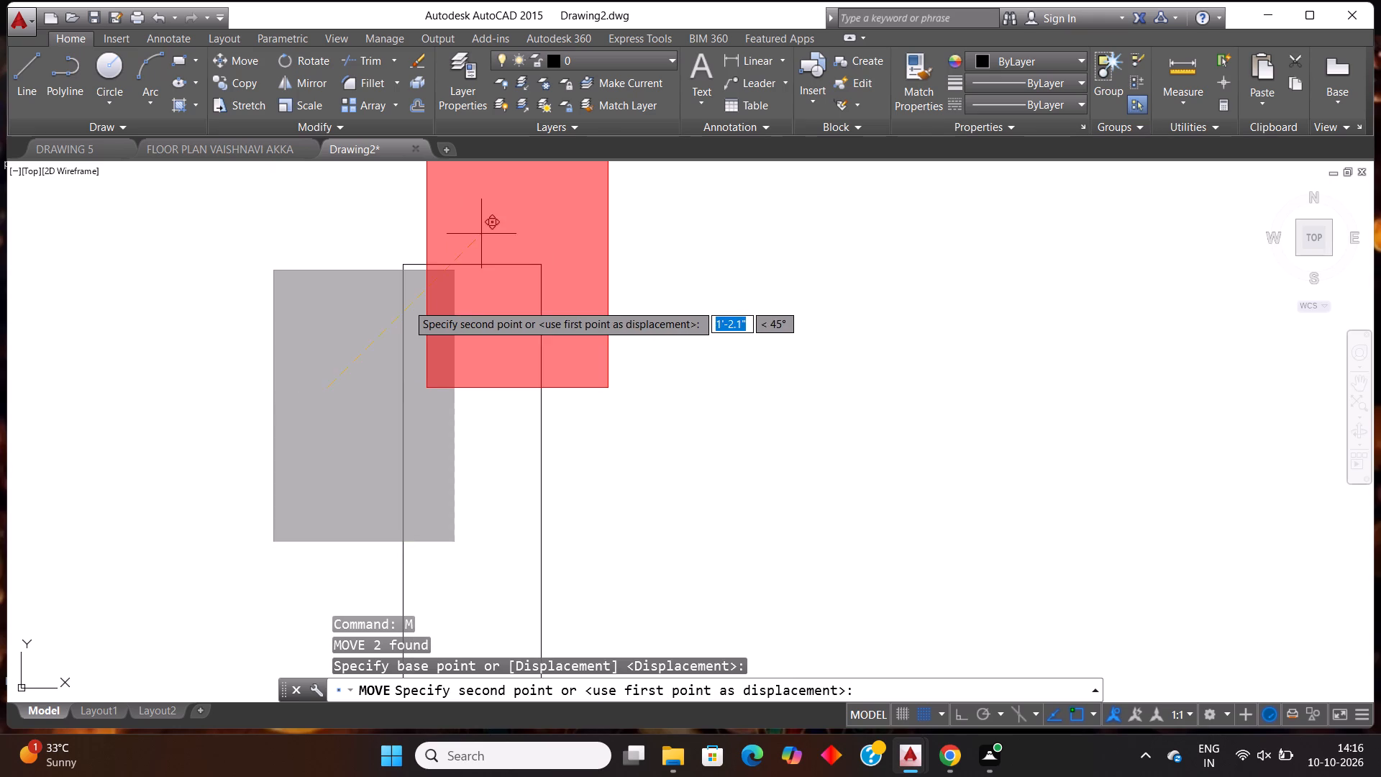
{"action": "left_click", "coordinate": [407, 304]}
{"action": "scroll", "coordinate": [511, 476], "scroll_direction": "down", "scroll_amount": 2}
{"action": "scroll", "coordinate": [554, 372], "scroll_direction": "up", "scroll_amount": 2}
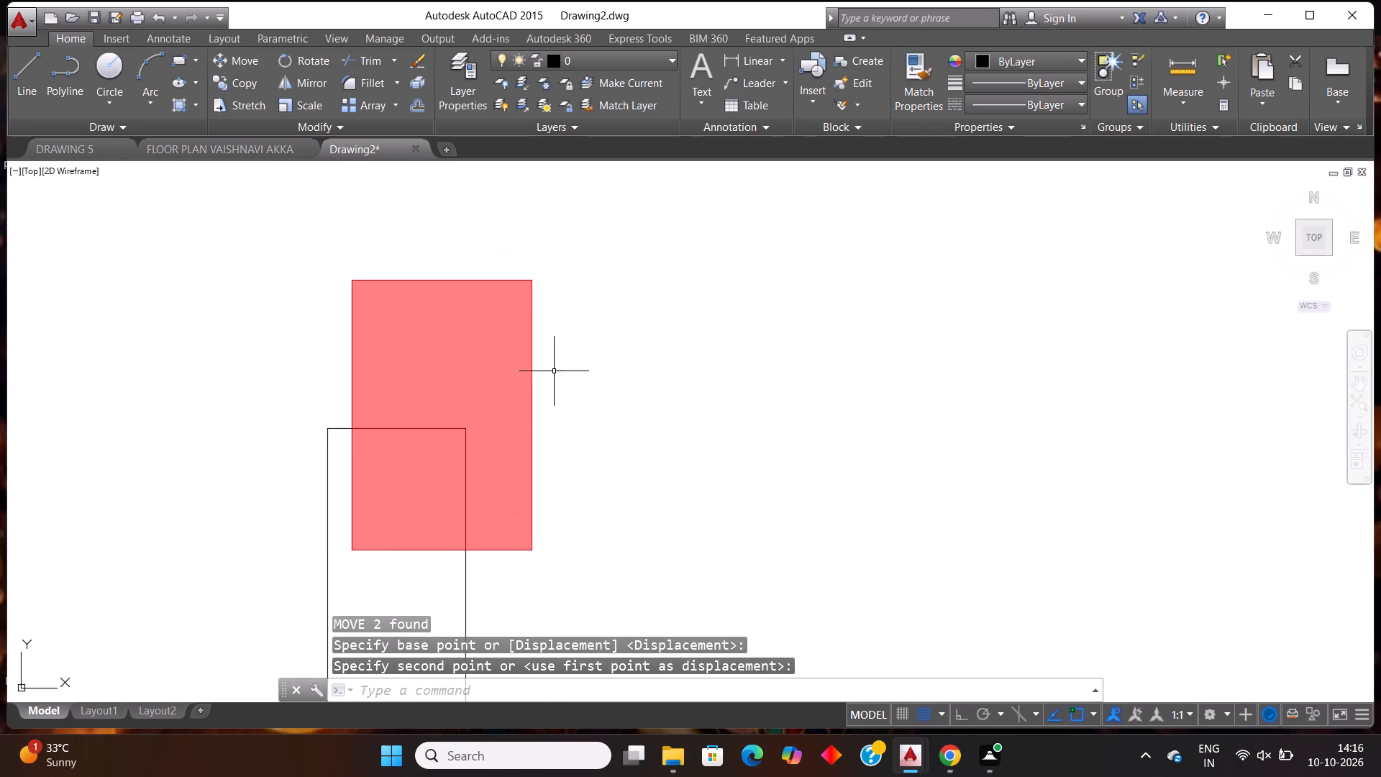
Move the column and its fill down and left so it covers the lower left-hand wall's upper end, overlapping both wall faces.
{"action": "left_click", "coordinate": [554, 372]}
{"action": "left_click", "coordinate": [479, 345]}
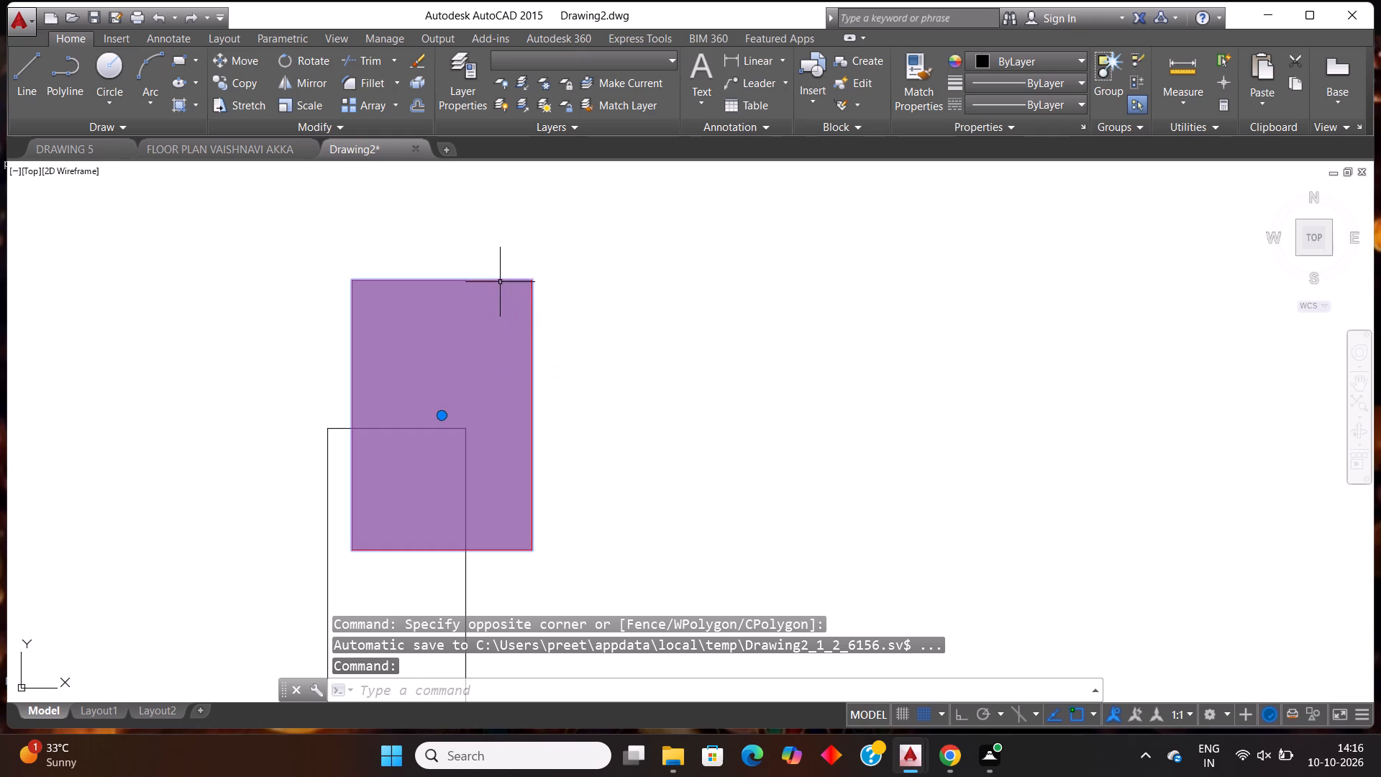
{"action": "left_click_drag", "start_coordinate": [501, 278], "coordinate": [416, 336]}
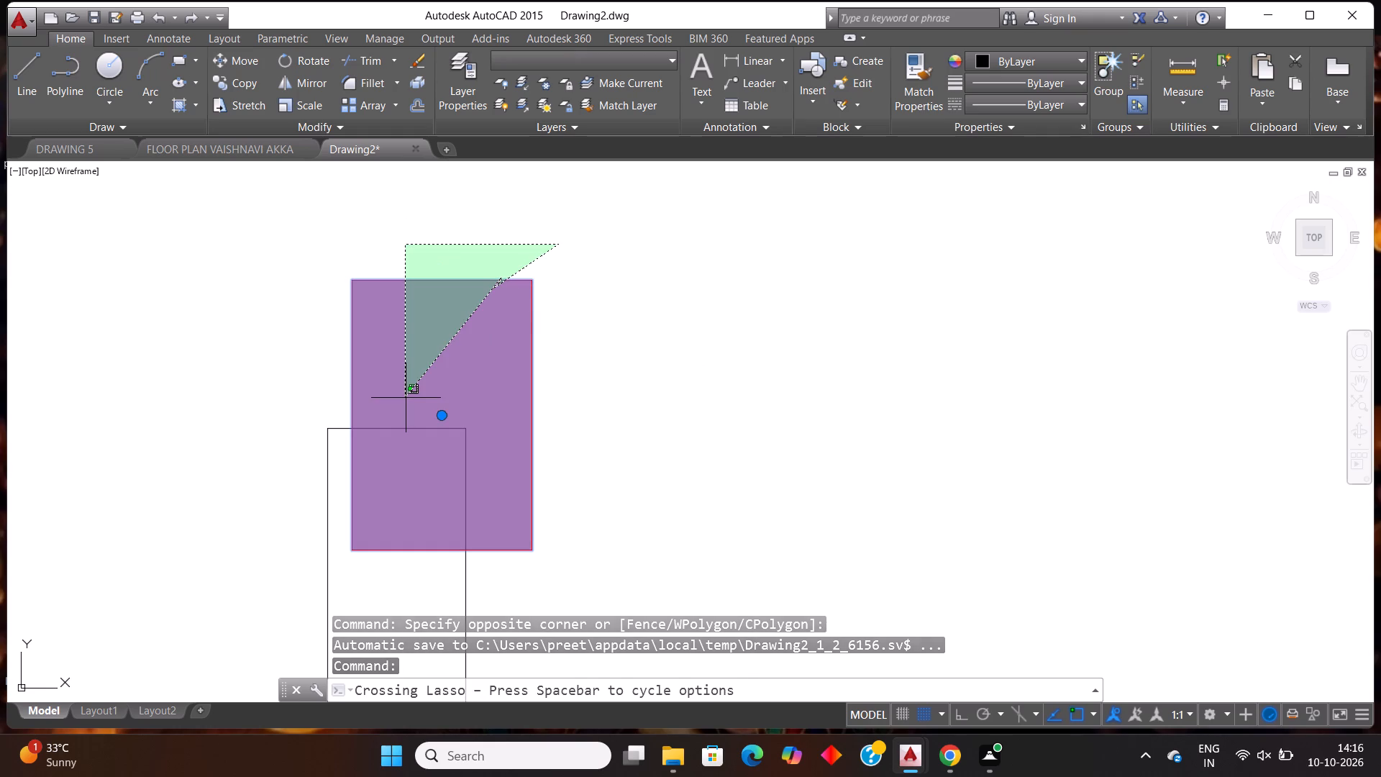
{"action": "left_click_drag", "start_coordinate": [416, 336], "coordinate": [405, 342]}
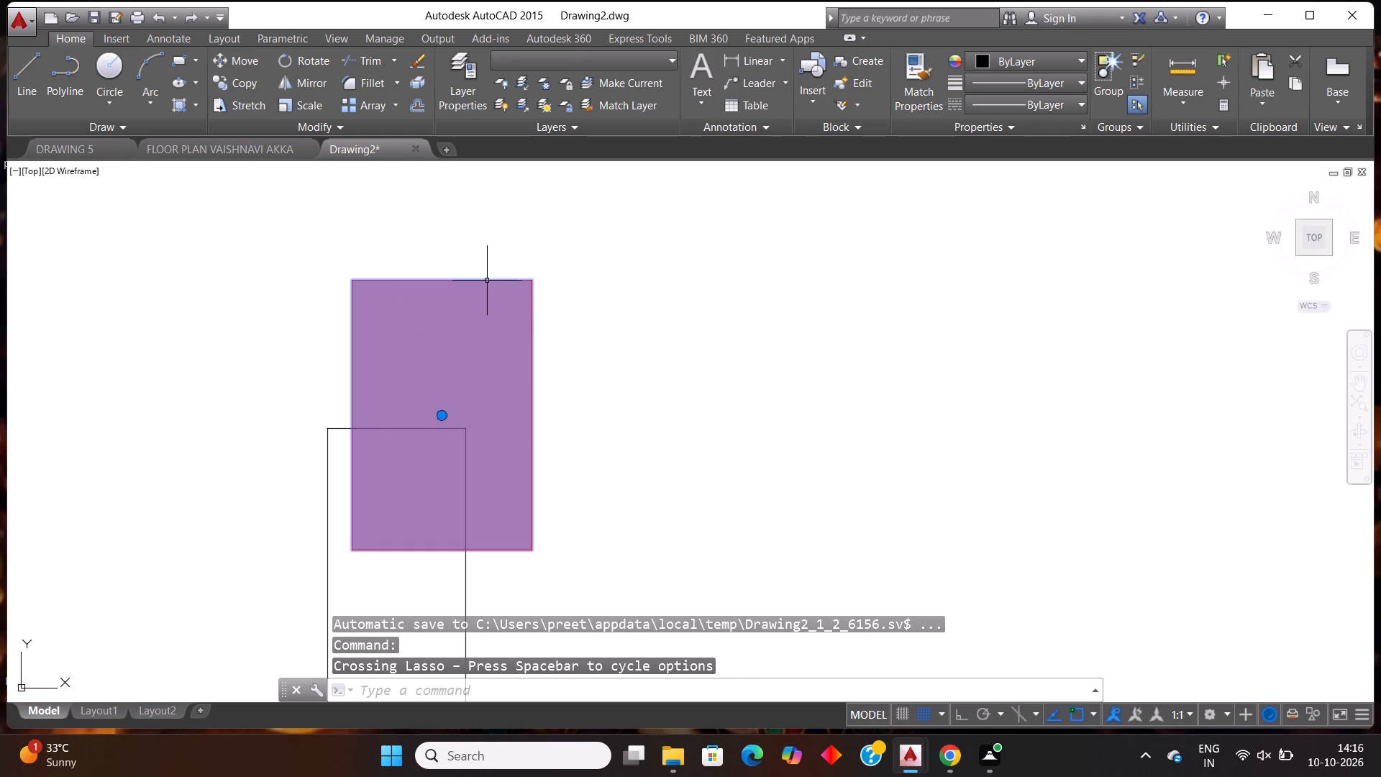
{"action": "left_click_drag", "start_coordinate": [487, 280], "coordinate": [447, 272]}
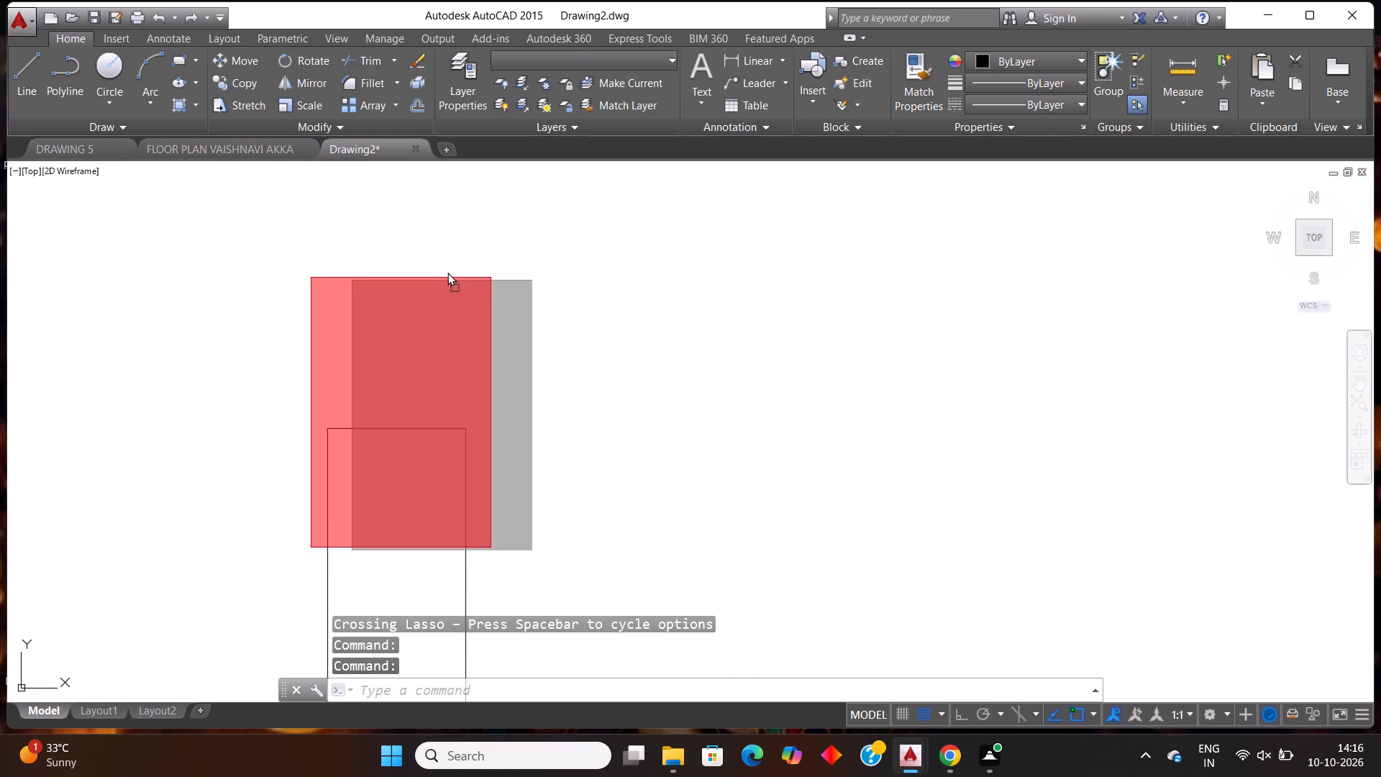
{"action": "left_click_drag", "start_coordinate": [447, 272], "coordinate": [432, 374]}
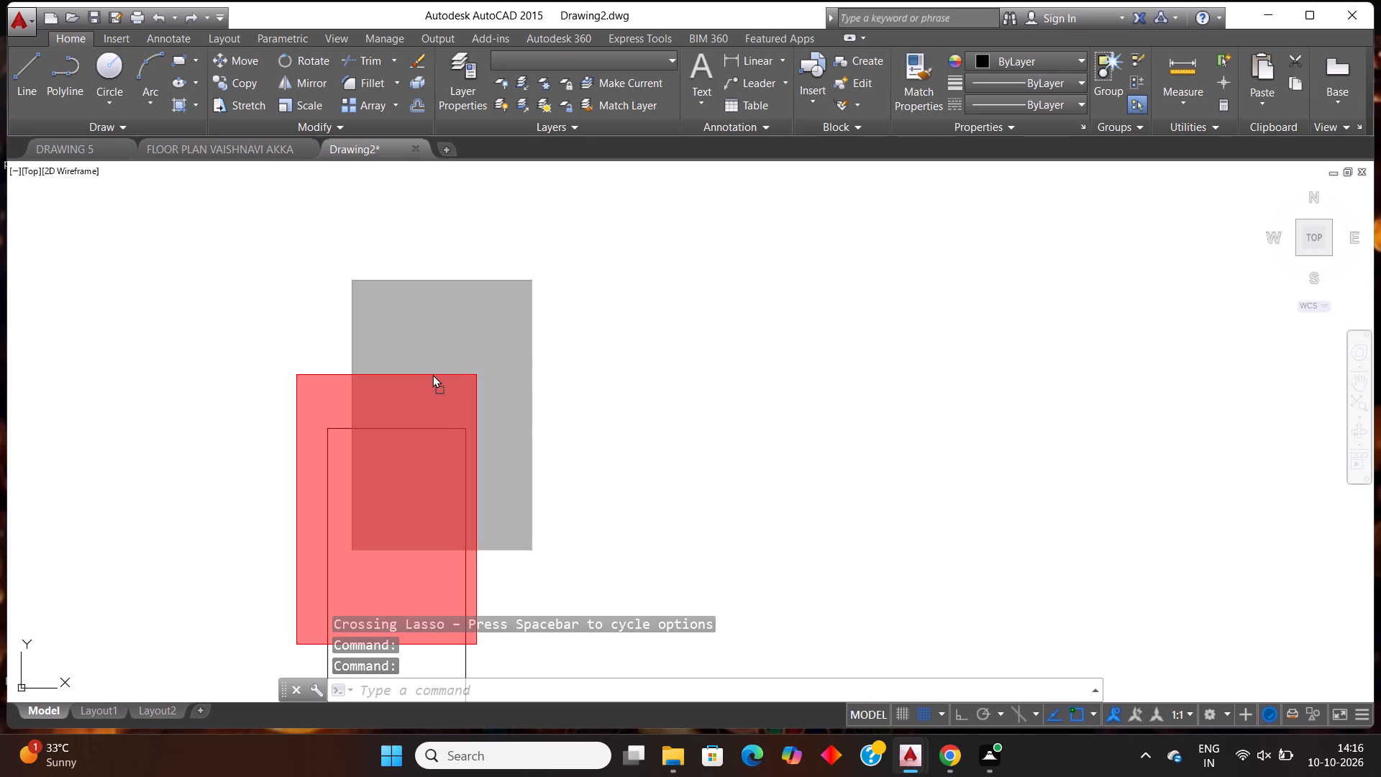
{"action": "left_click_drag", "start_coordinate": [432, 374], "coordinate": [438, 375]}
{"action": "scroll", "coordinate": [438, 376], "scroll_direction": "down", "scroll_amount": 3}
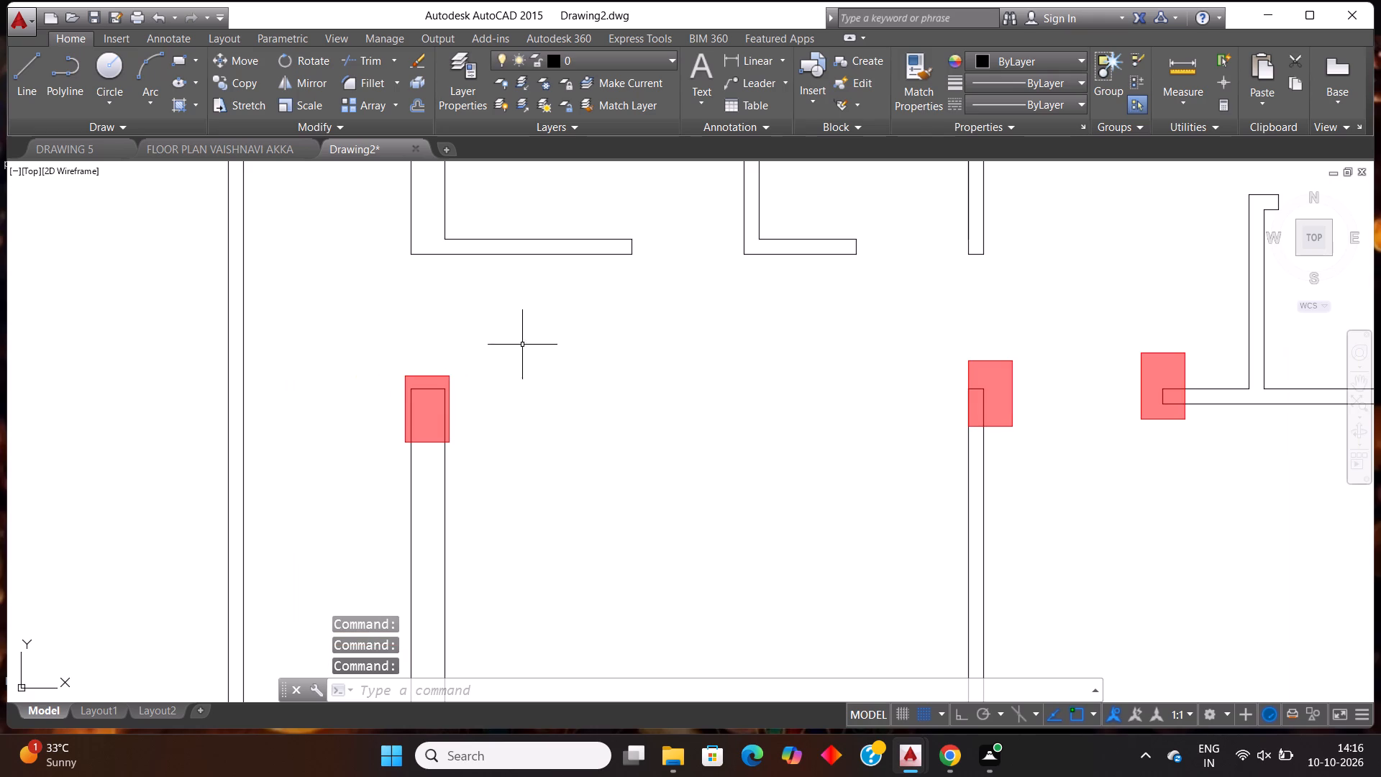
{"action": "scroll", "coordinate": [719, 396], "scroll_direction": "down", "scroll_amount": 3}
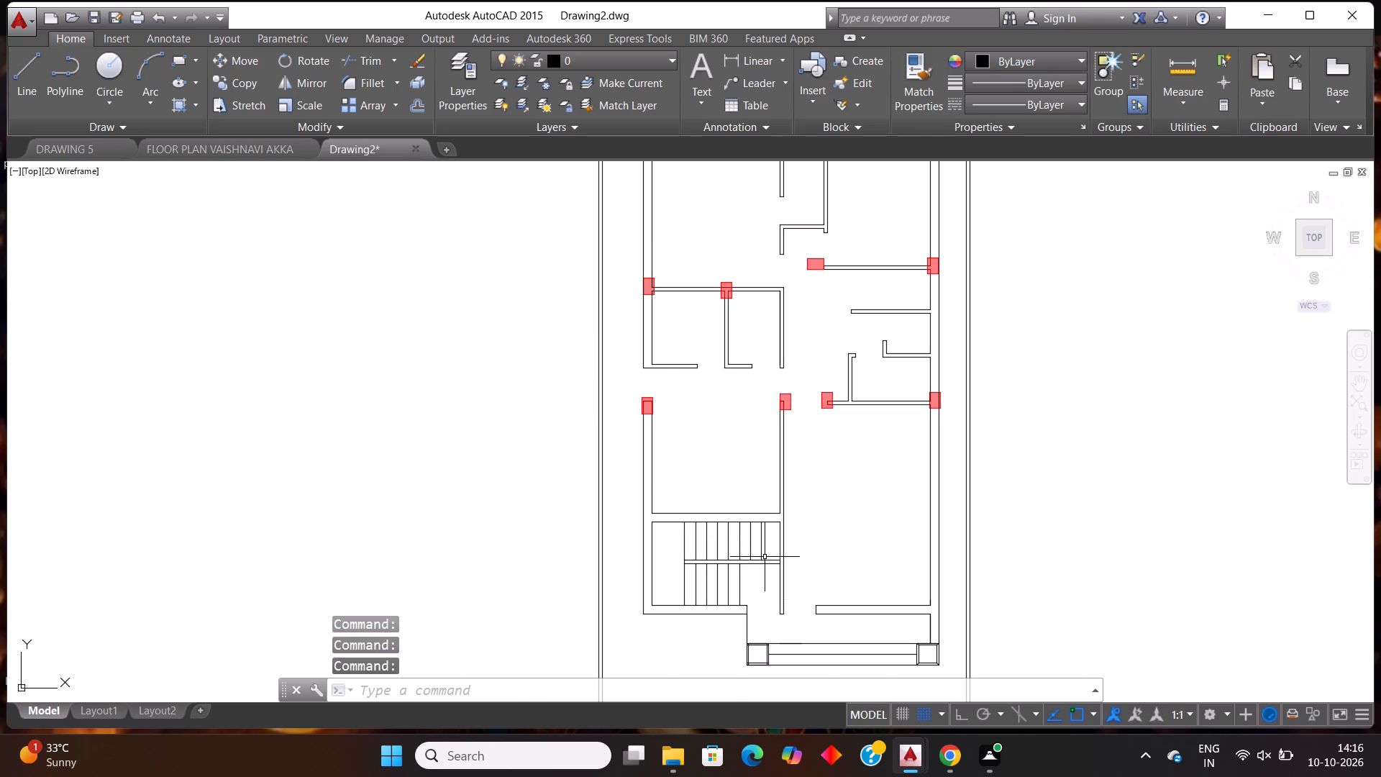
{"action": "key", "text": "Escape"}
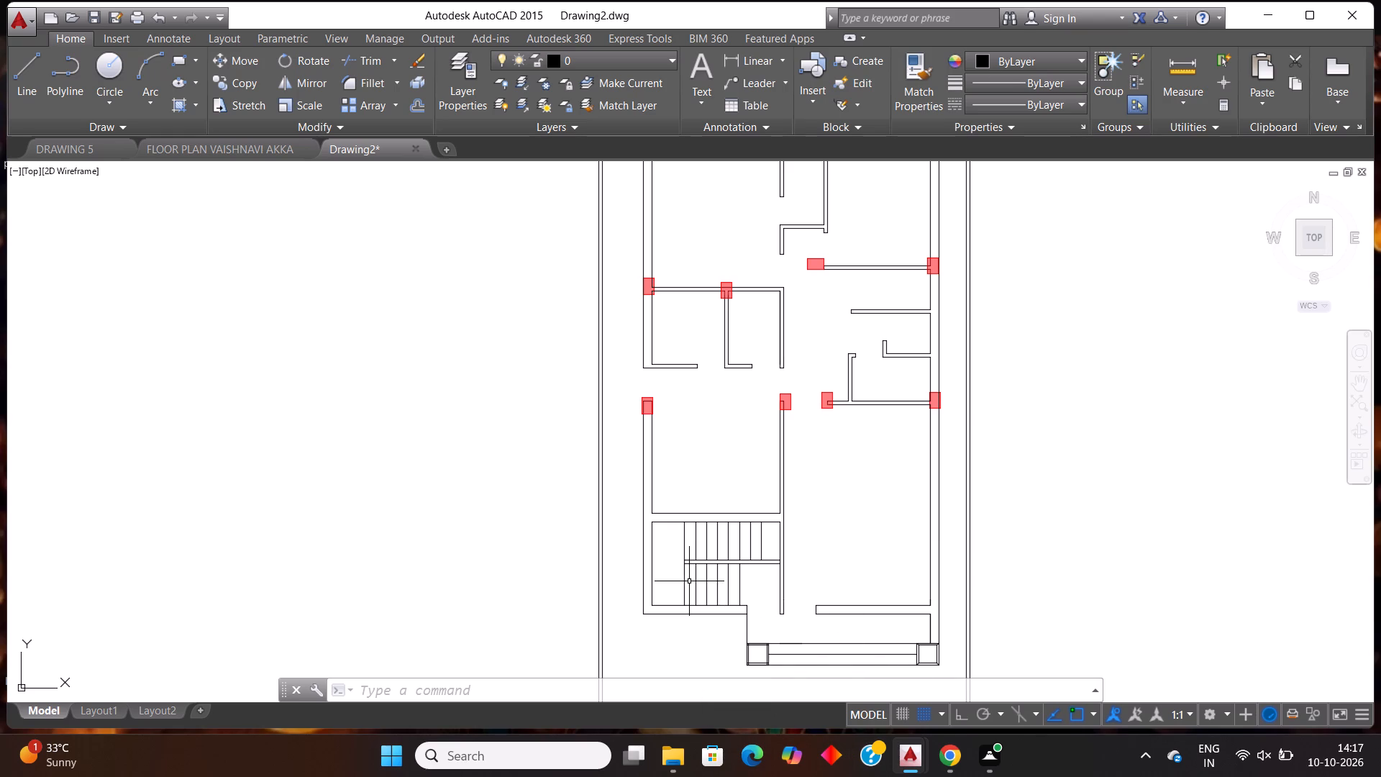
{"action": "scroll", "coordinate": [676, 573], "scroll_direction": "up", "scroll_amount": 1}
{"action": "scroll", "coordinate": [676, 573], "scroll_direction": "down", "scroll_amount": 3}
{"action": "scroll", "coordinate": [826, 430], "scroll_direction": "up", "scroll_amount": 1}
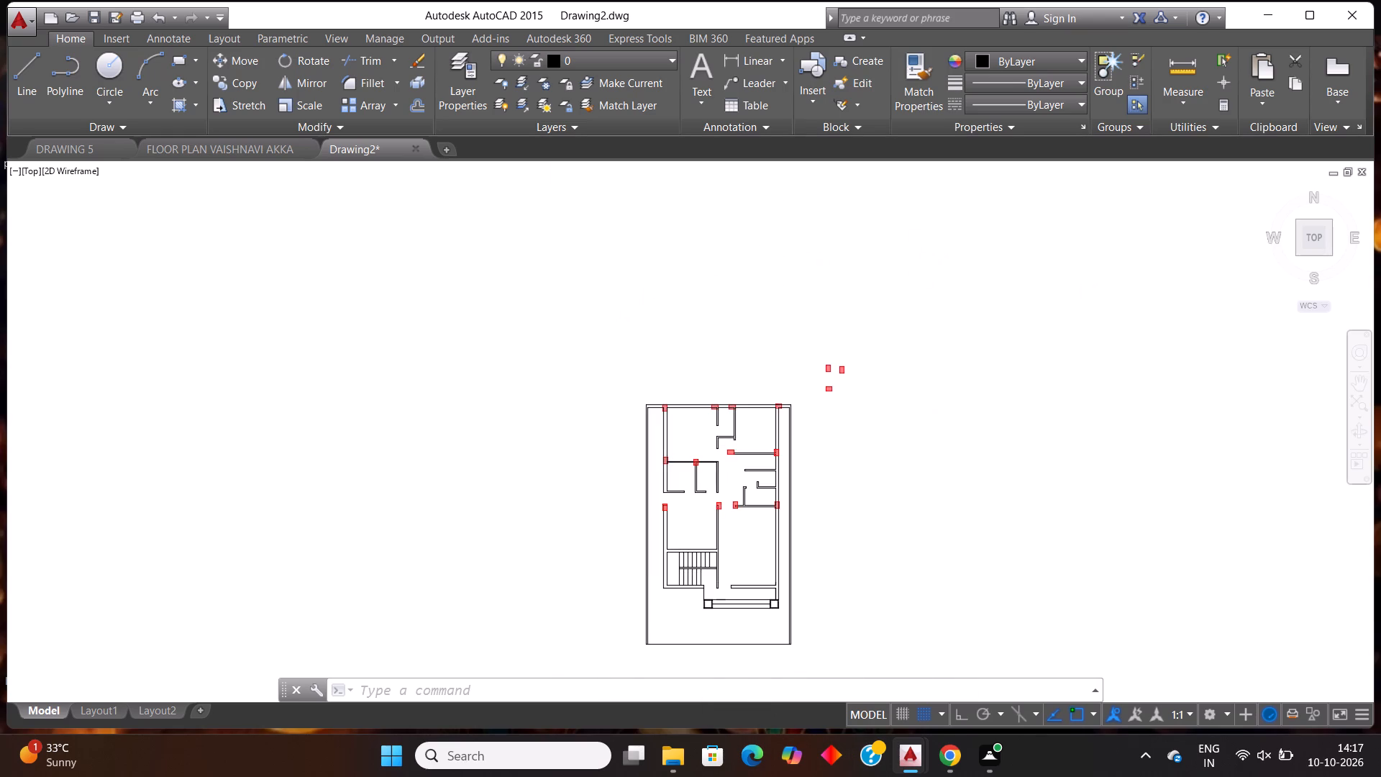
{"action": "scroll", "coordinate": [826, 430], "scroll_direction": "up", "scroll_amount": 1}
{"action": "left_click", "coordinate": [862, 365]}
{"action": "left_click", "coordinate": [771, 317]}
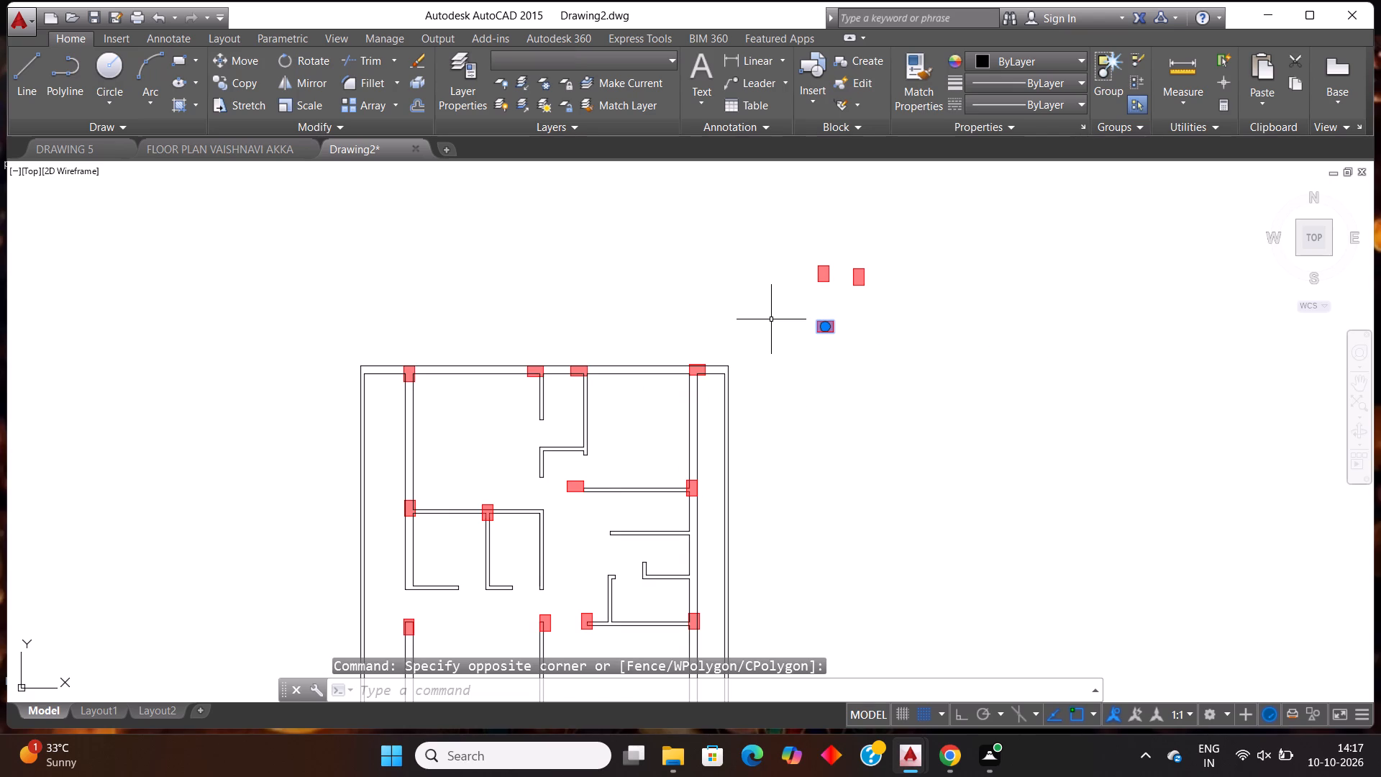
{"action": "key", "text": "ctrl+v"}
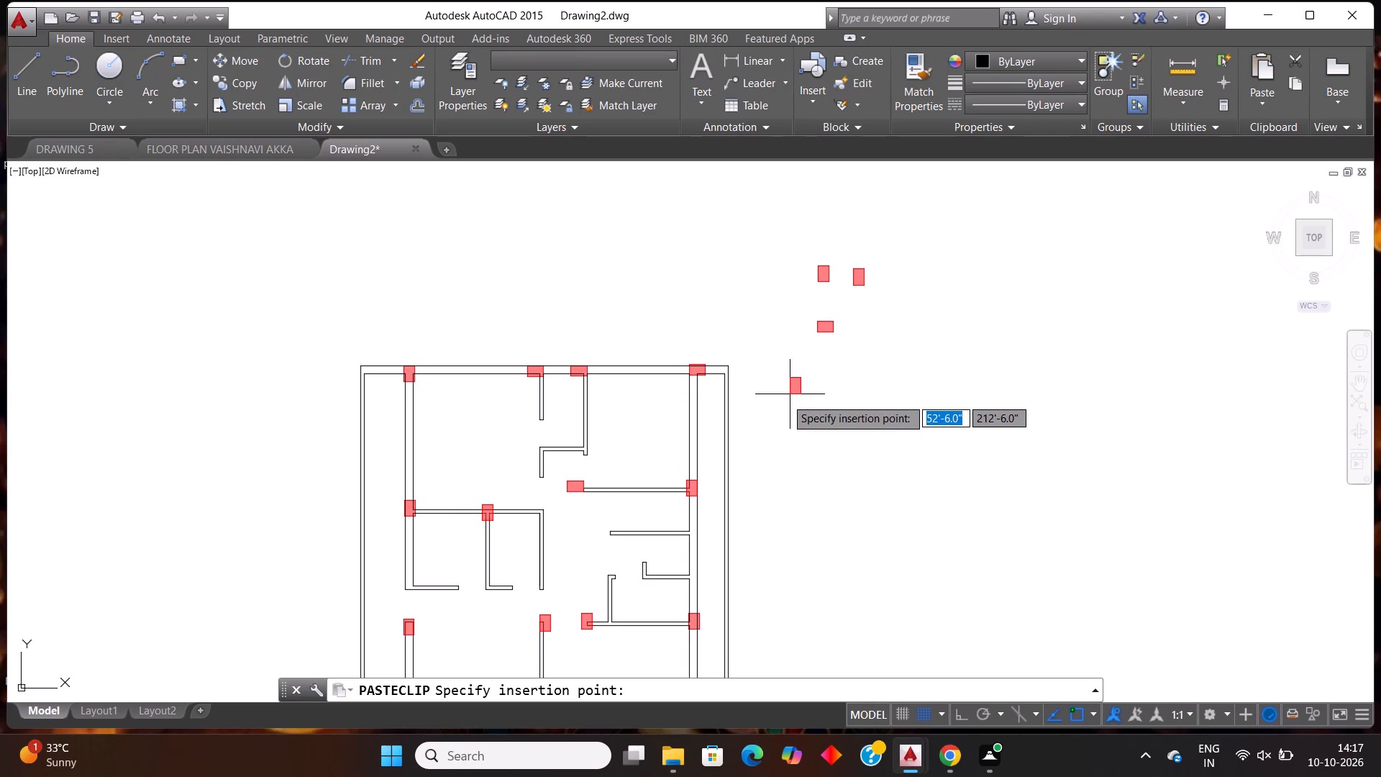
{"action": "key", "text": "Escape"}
Copy the spare horizontal column and its fill from outside the plan to the junction of the left outer wall and the staircase's upper wall.
{"action": "left_click", "coordinate": [901, 368]}
{"action": "left_click", "coordinate": [776, 324]}
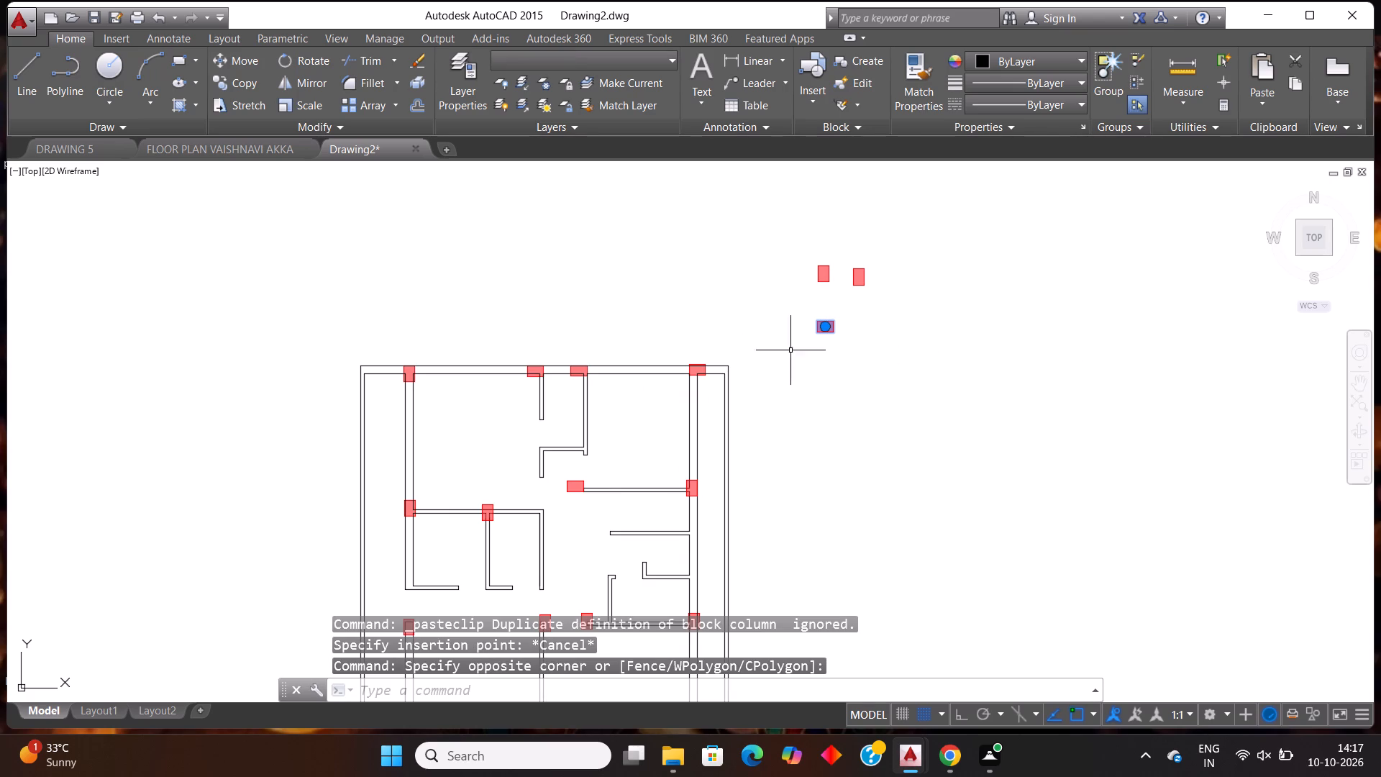
{"action": "key", "text": "ctrl+c"}
{"action": "key", "text": "ctrl+v"}
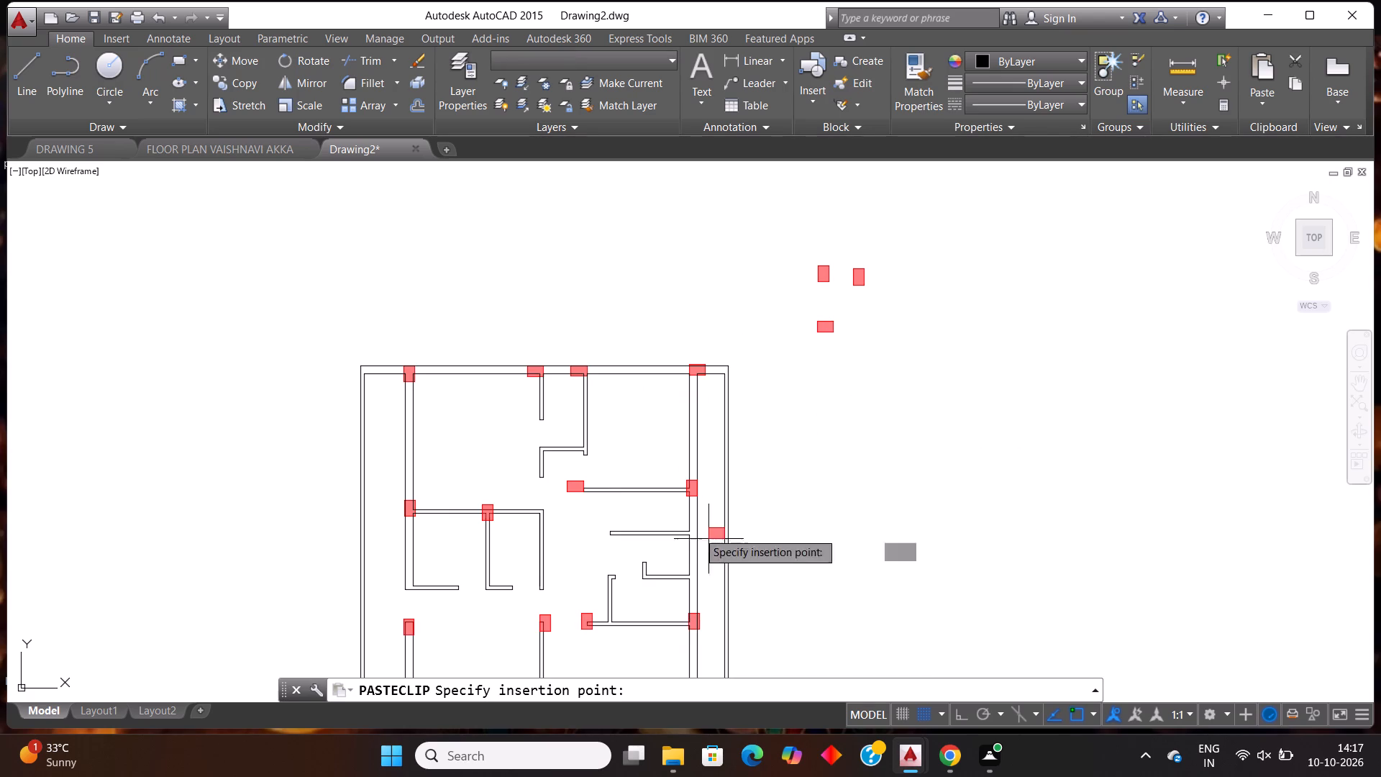
{"action": "scroll", "coordinate": [670, 501], "scroll_direction": "down", "scroll_amount": 2}
{"action": "scroll", "coordinate": [593, 631], "scroll_direction": "up", "scroll_amount": 2}
{"action": "scroll", "coordinate": [568, 550], "scroll_direction": "up", "scroll_amount": 3}
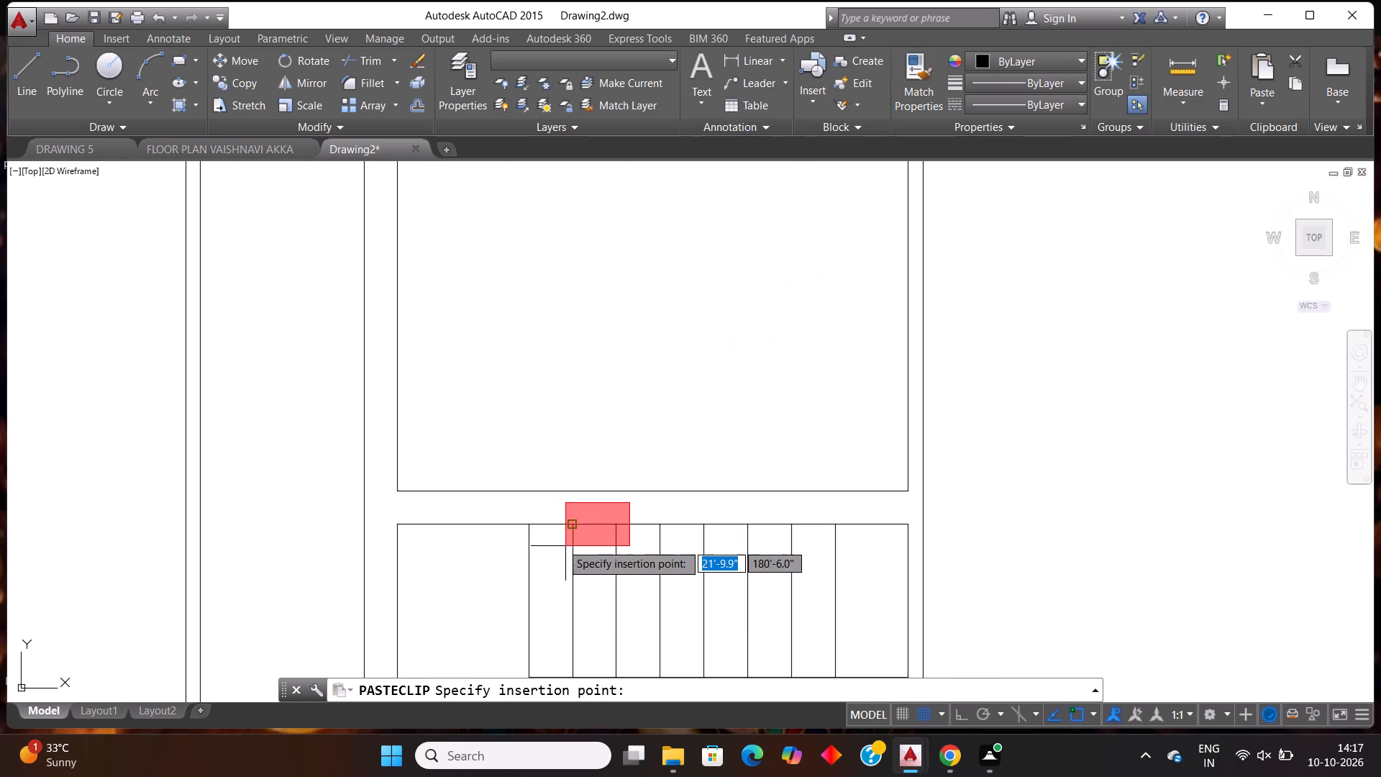
{"action": "left_click", "coordinate": [366, 527]}
Move the pasted column and its fill down and left to the wall's outer face, spanning the staircase's upper wall.
{"action": "scroll", "coordinate": [450, 483], "scroll_direction": "up", "scroll_amount": 2}
{"action": "left_click", "coordinate": [448, 566]}
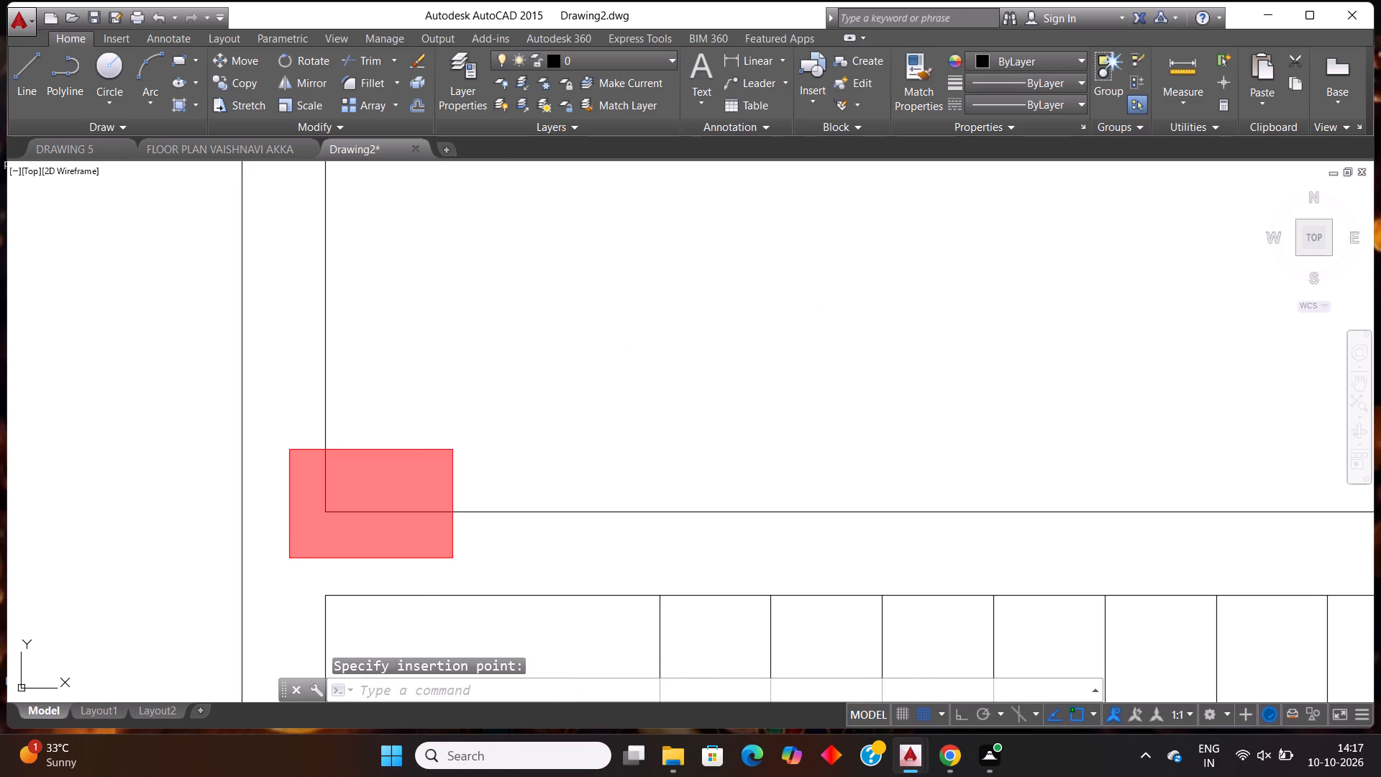
{"action": "left_click", "coordinate": [411, 552]}
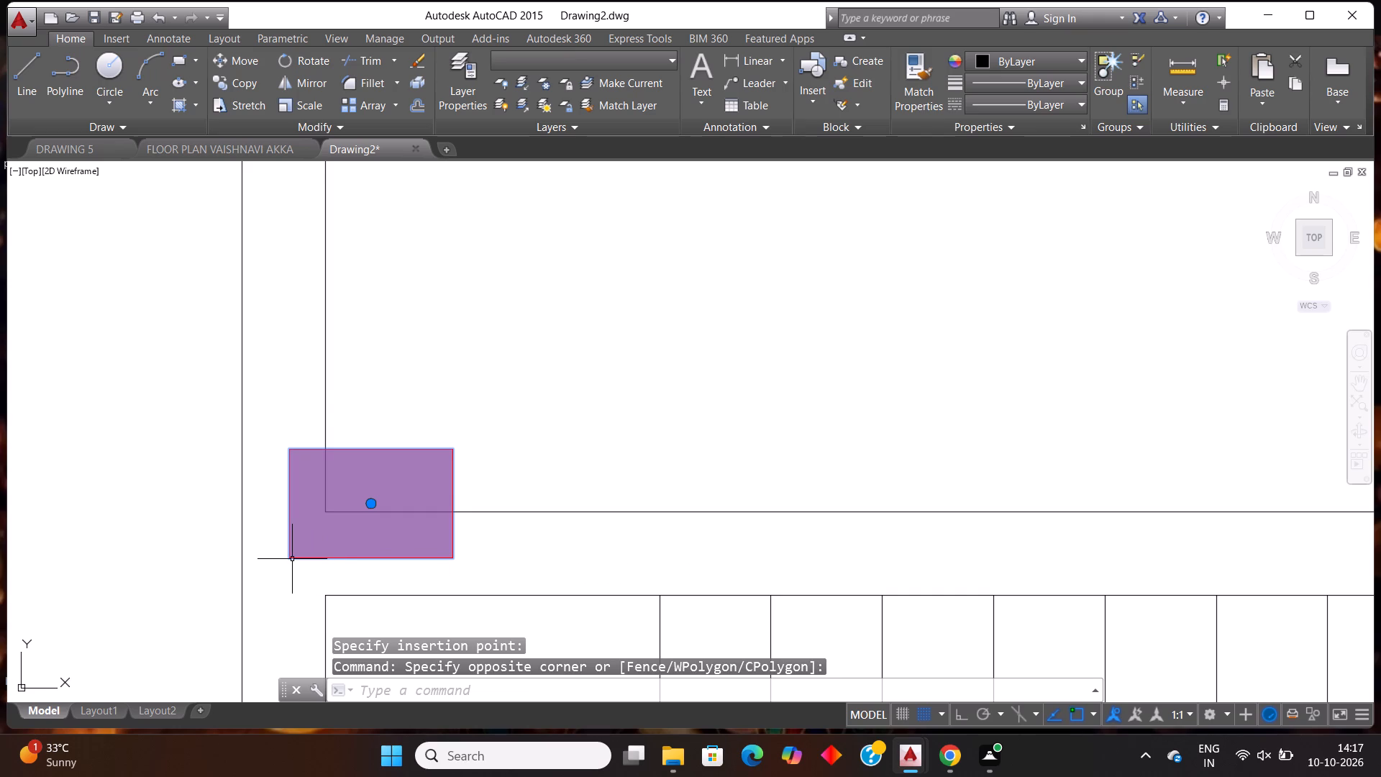
{"action": "left_click_drag", "start_coordinate": [291, 559], "coordinate": [265, 590]}
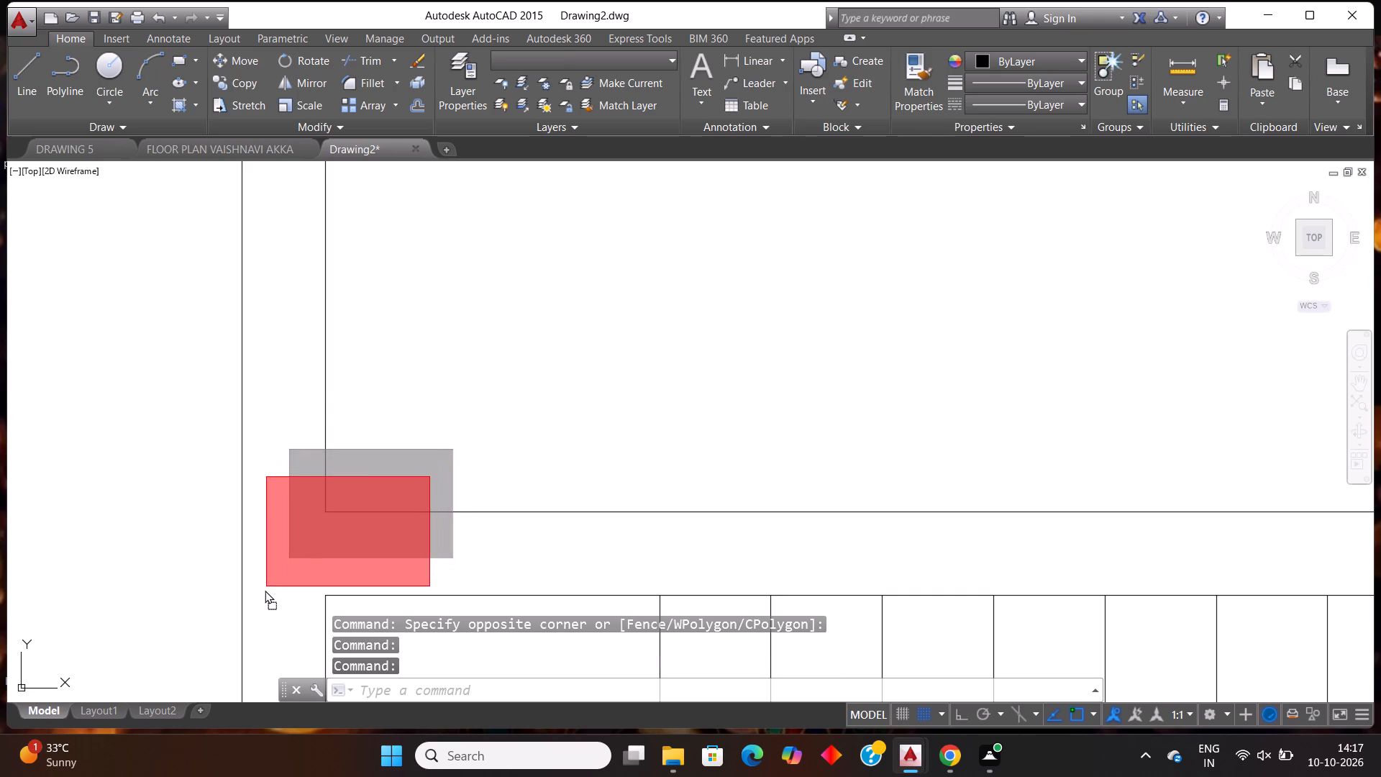
{"action": "left_click_drag", "start_coordinate": [265, 590], "coordinate": [242, 614]}
Paste another horizontal column at the junction of the staircase's upper wall and the inner wall on its right-hand side.
{"action": "scroll", "coordinate": [682, 439], "scroll_direction": "down", "scroll_amount": 3}
{"action": "scroll", "coordinate": [1013, 442], "scroll_direction": "down", "scroll_amount": 1}
{"action": "scroll", "coordinate": [1032, 455], "scroll_direction": "up", "scroll_amount": 2}
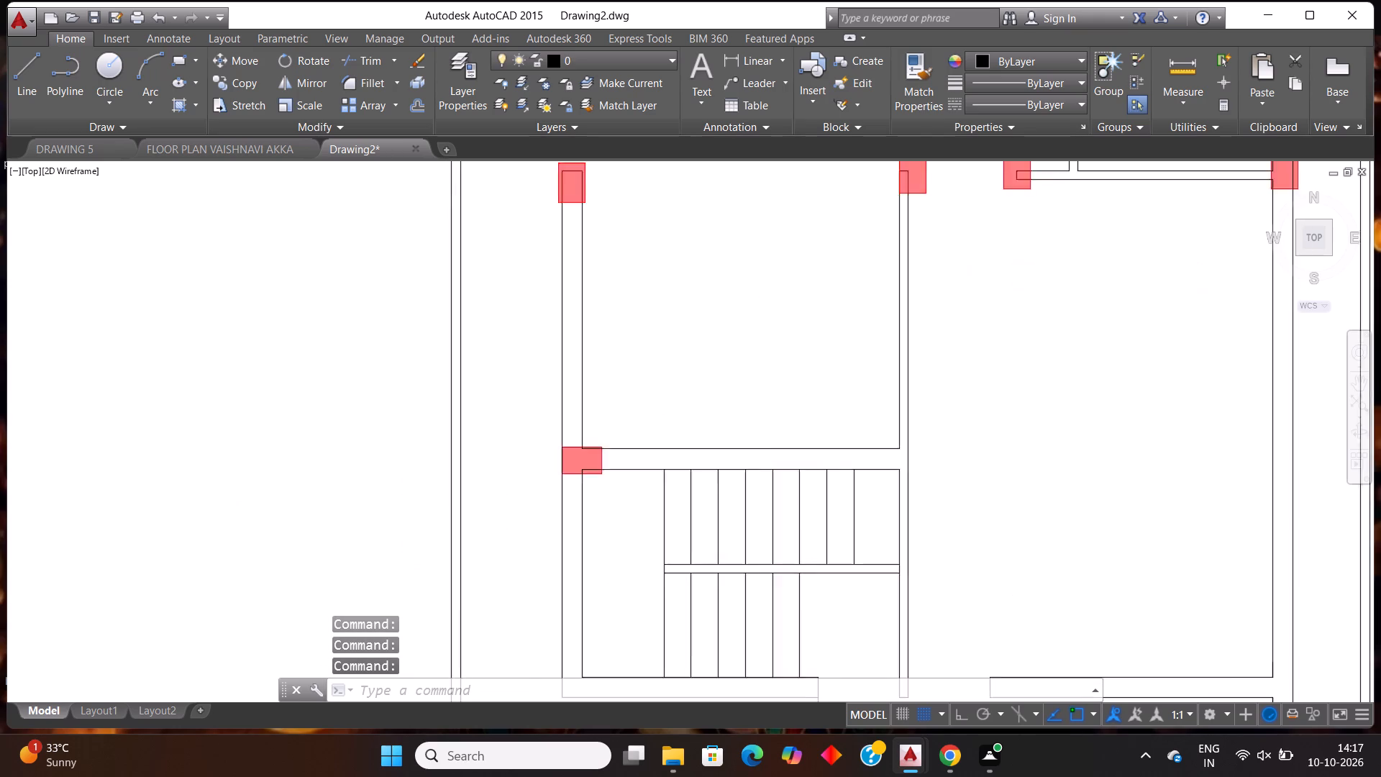
{"action": "key", "text": "ctrl+v"}
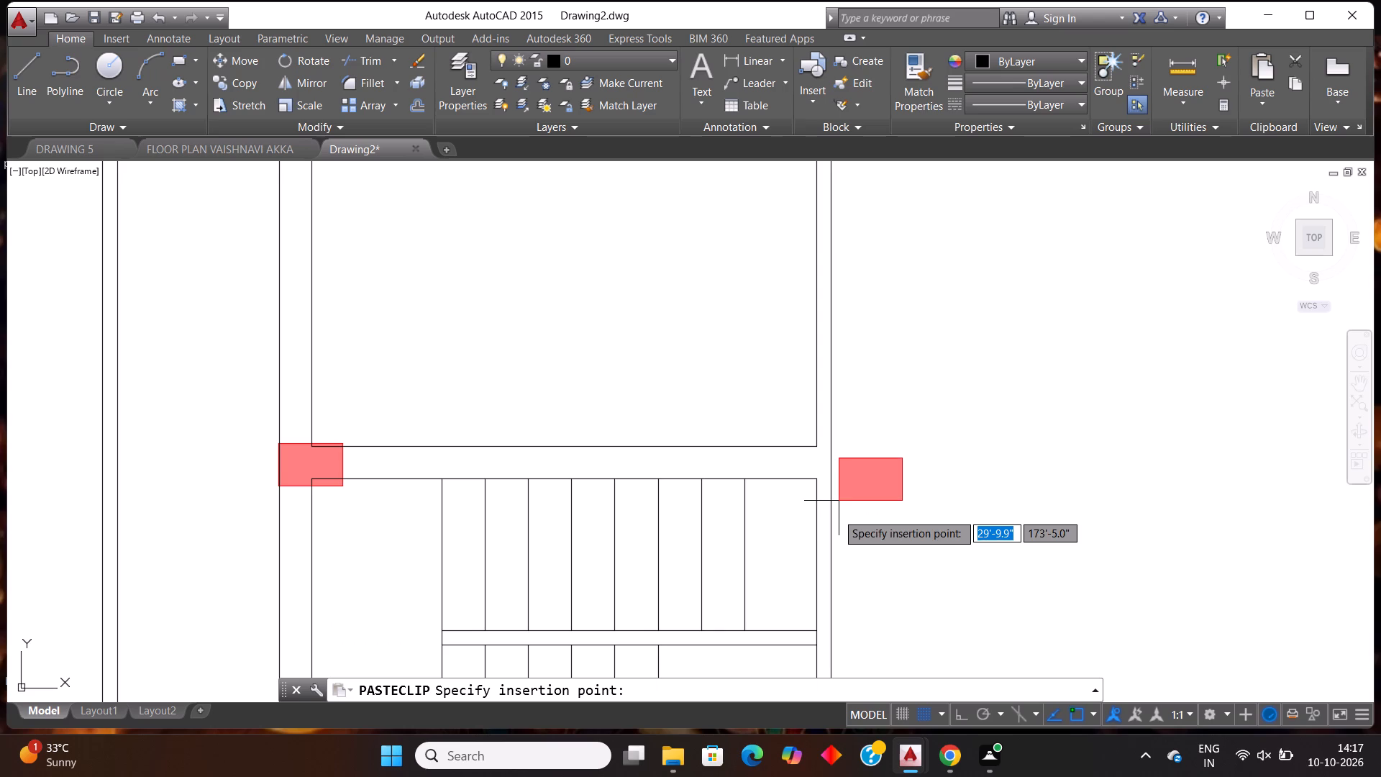
{"action": "left_click", "coordinate": [785, 481]}
Move the pasted column and its fill down and left so its right edge meets the inner wall's right face, spanning the staircase's upper wall.
{"action": "left_click", "coordinate": [863, 481]}
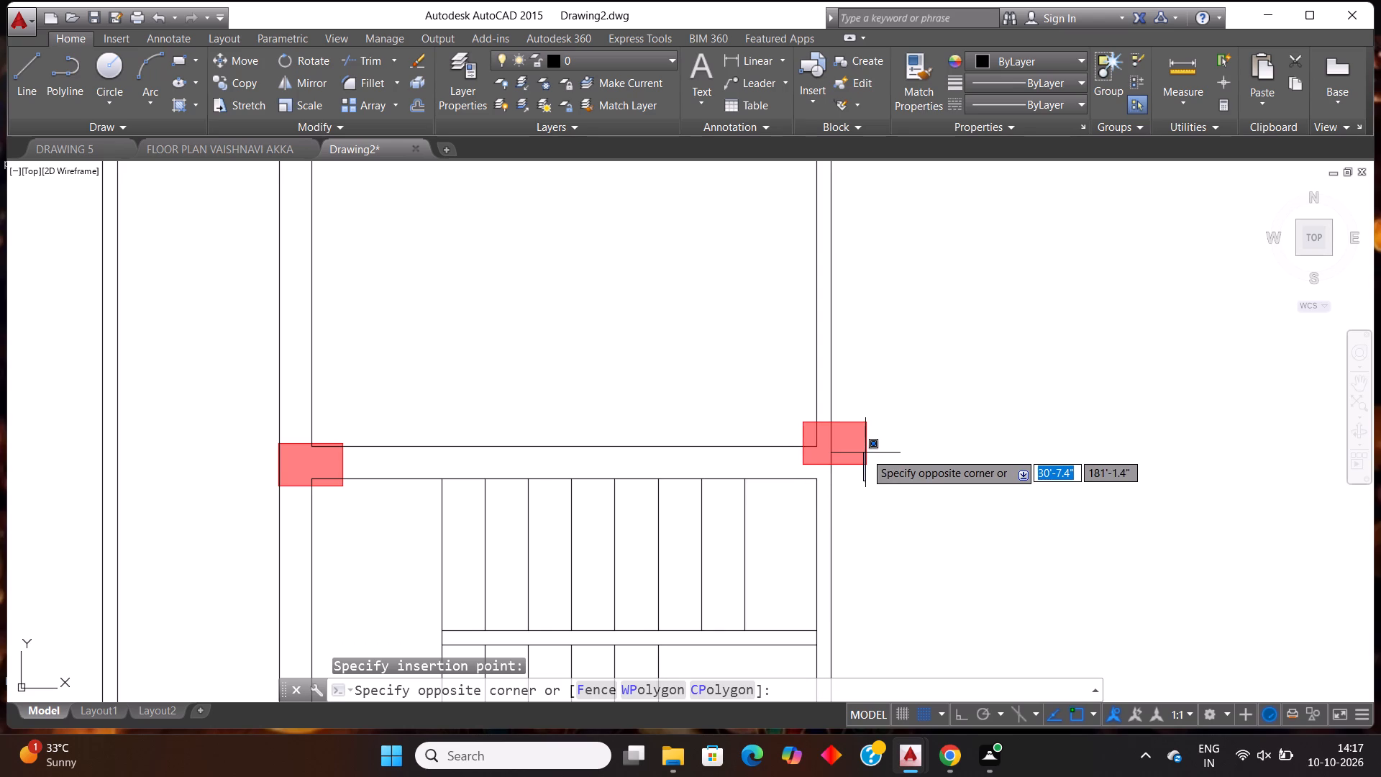
{"action": "left_click", "coordinate": [864, 448]}
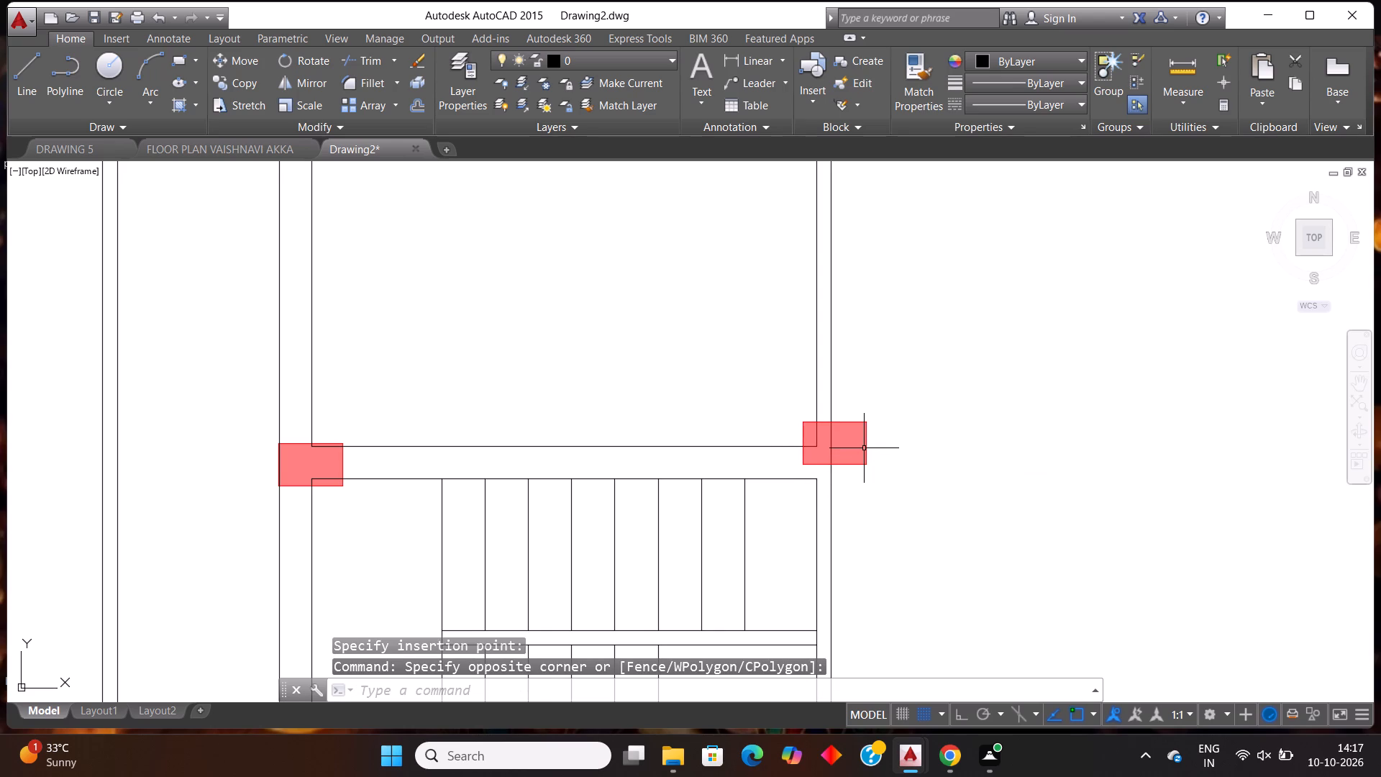
{"action": "left_click", "coordinate": [940, 539]}
{"action": "left_click", "coordinate": [862, 422]}
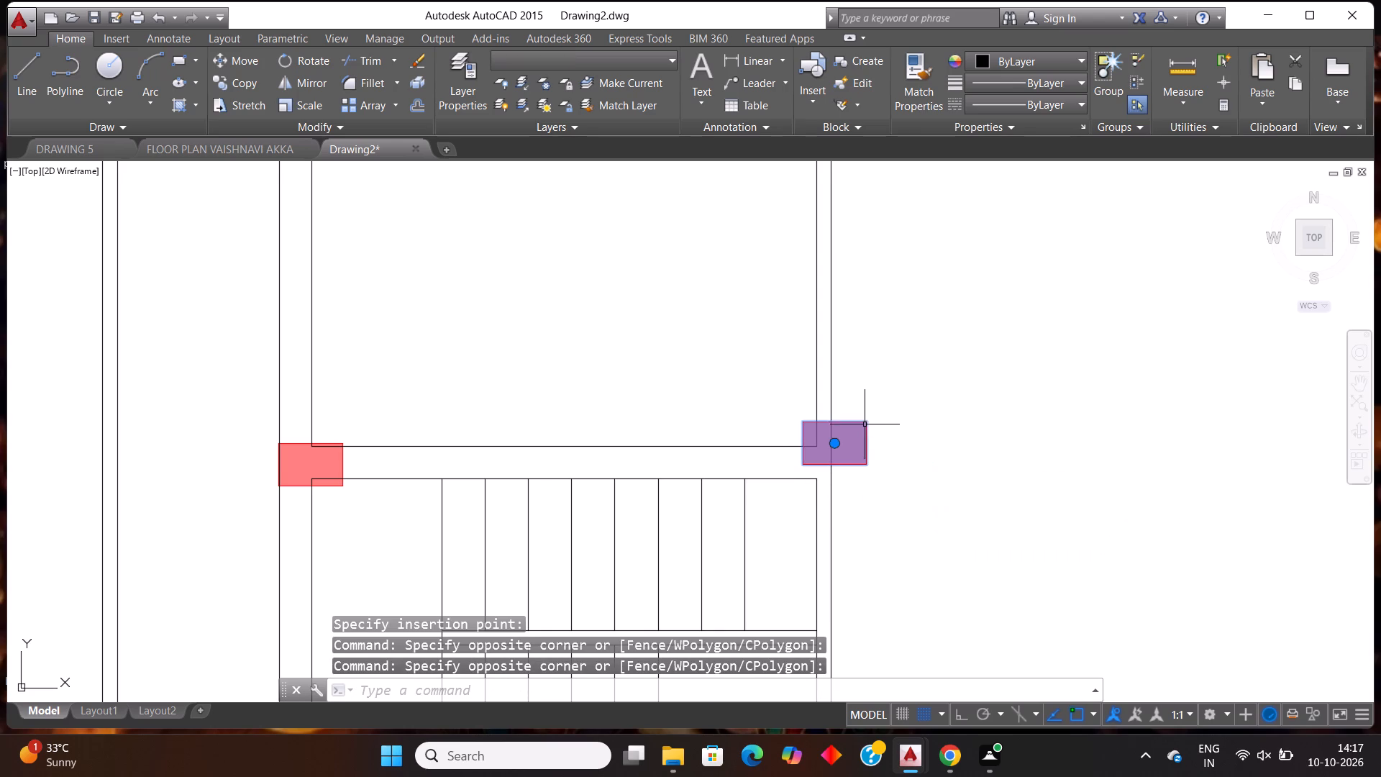
{"action": "left_click_drag", "start_coordinate": [868, 465], "coordinate": [855, 468]}
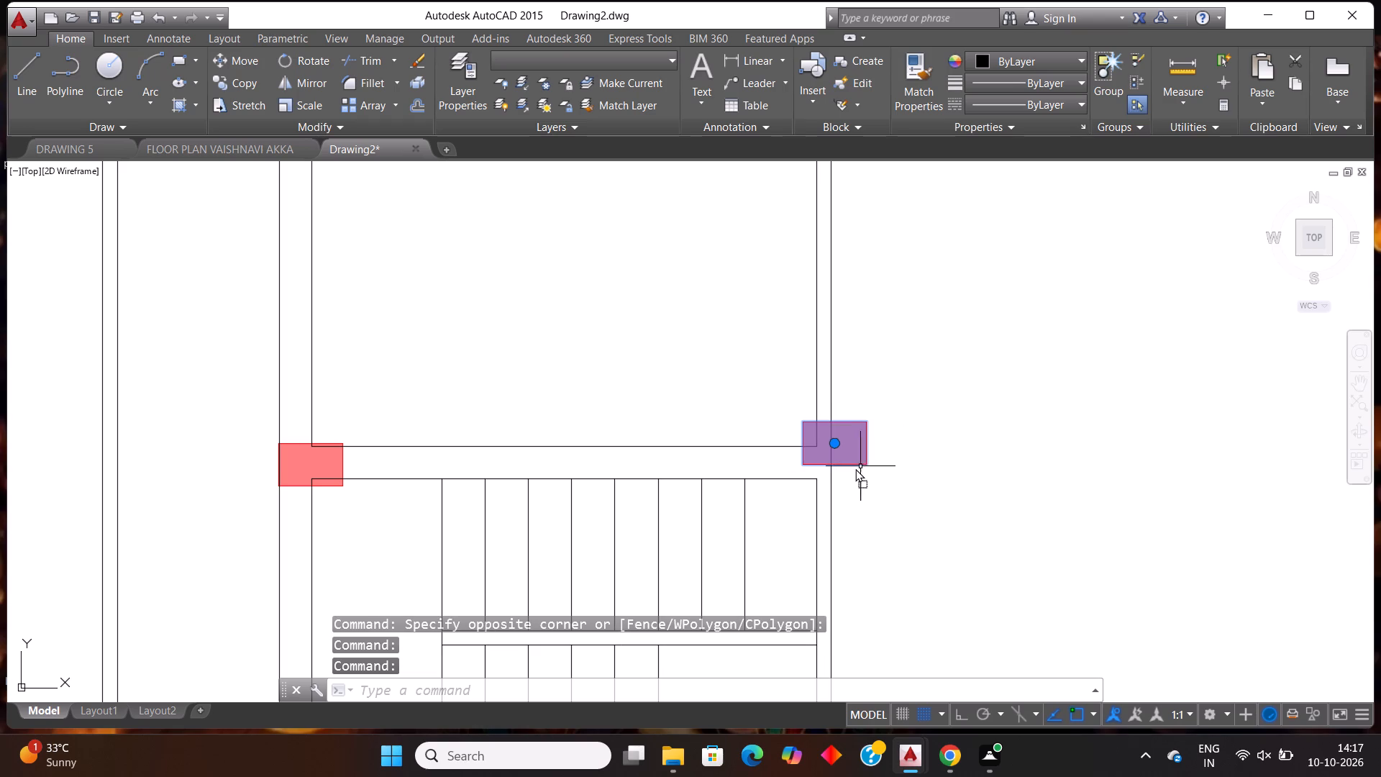
{"action": "left_click_drag", "start_coordinate": [855, 468], "coordinate": [833, 483]}
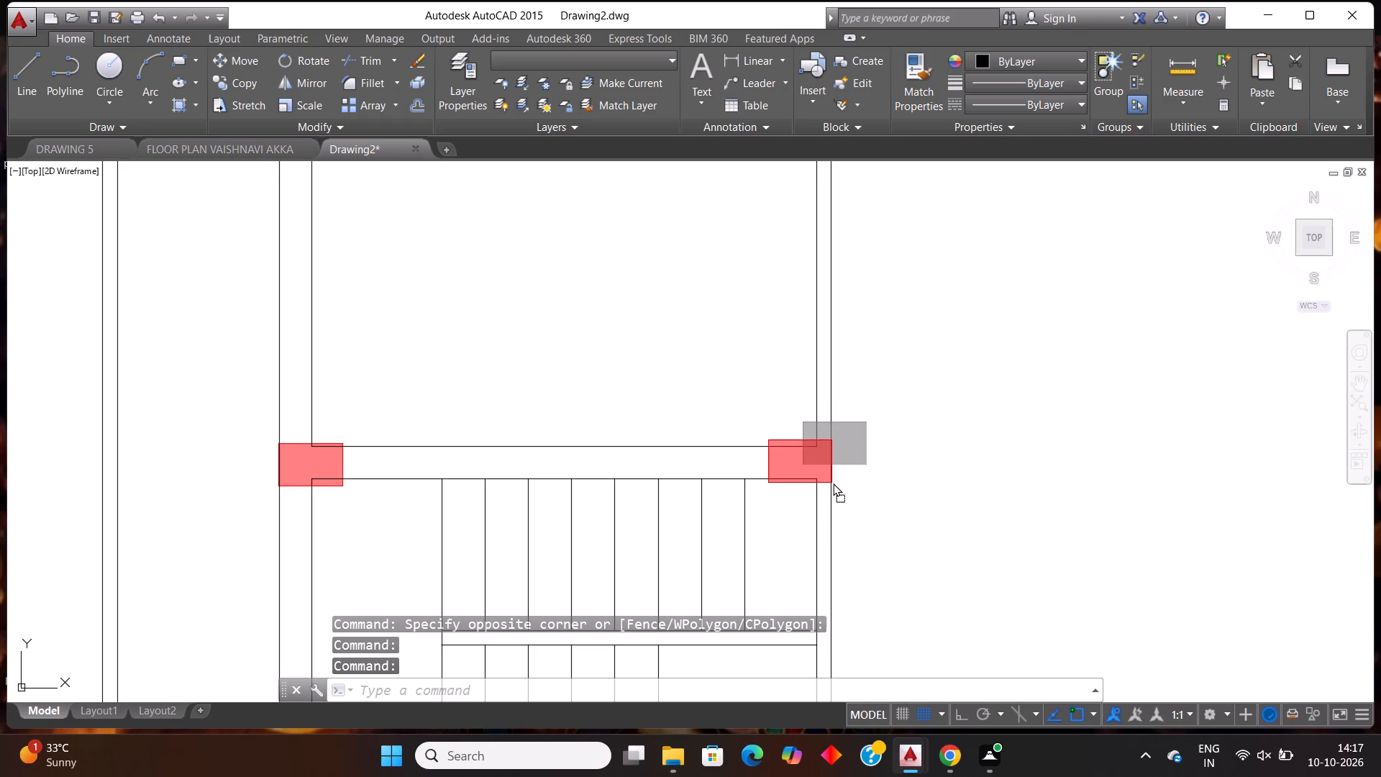
{"action": "left_click_drag", "start_coordinate": [833, 483], "coordinate": [831, 485]}
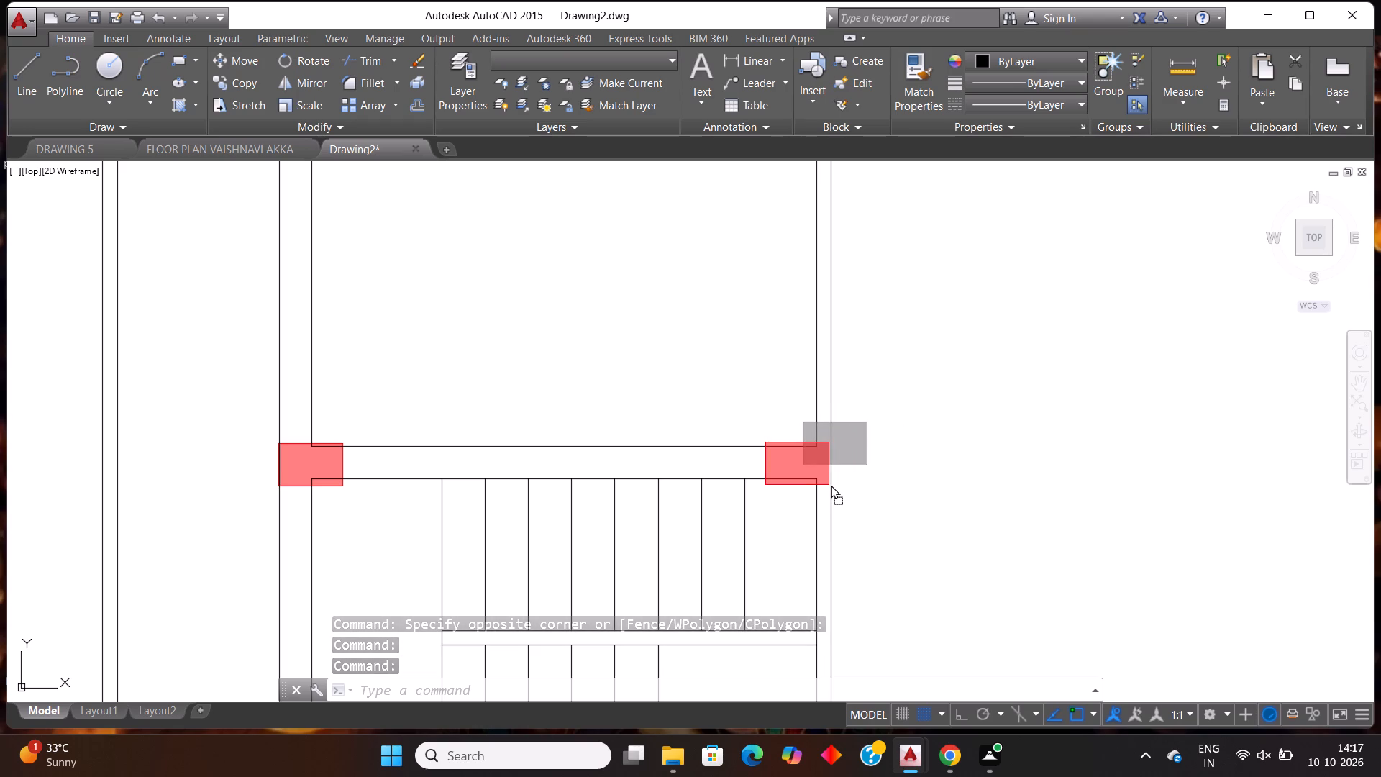
{"action": "left_click_drag", "start_coordinate": [831, 485], "coordinate": [832, 483]}
{"action": "scroll", "coordinate": [969, 447], "scroll_direction": "down", "scroll_amount": 3}
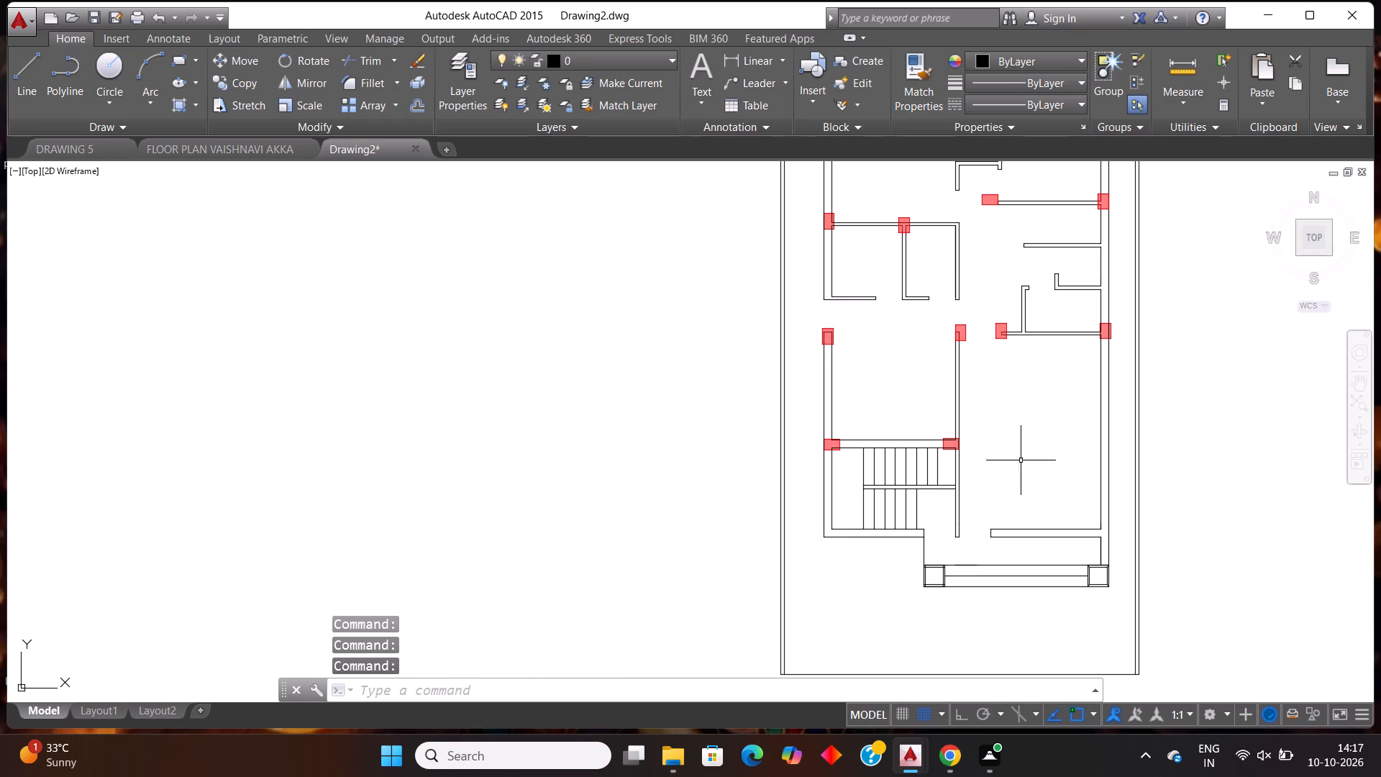
Copy the right-hand spare upright column and its fill to the right outer wall, just above its junction with the lower horizontal wall.
{"action": "scroll", "coordinate": [1172, 411], "scroll_direction": "up", "scroll_amount": 1}
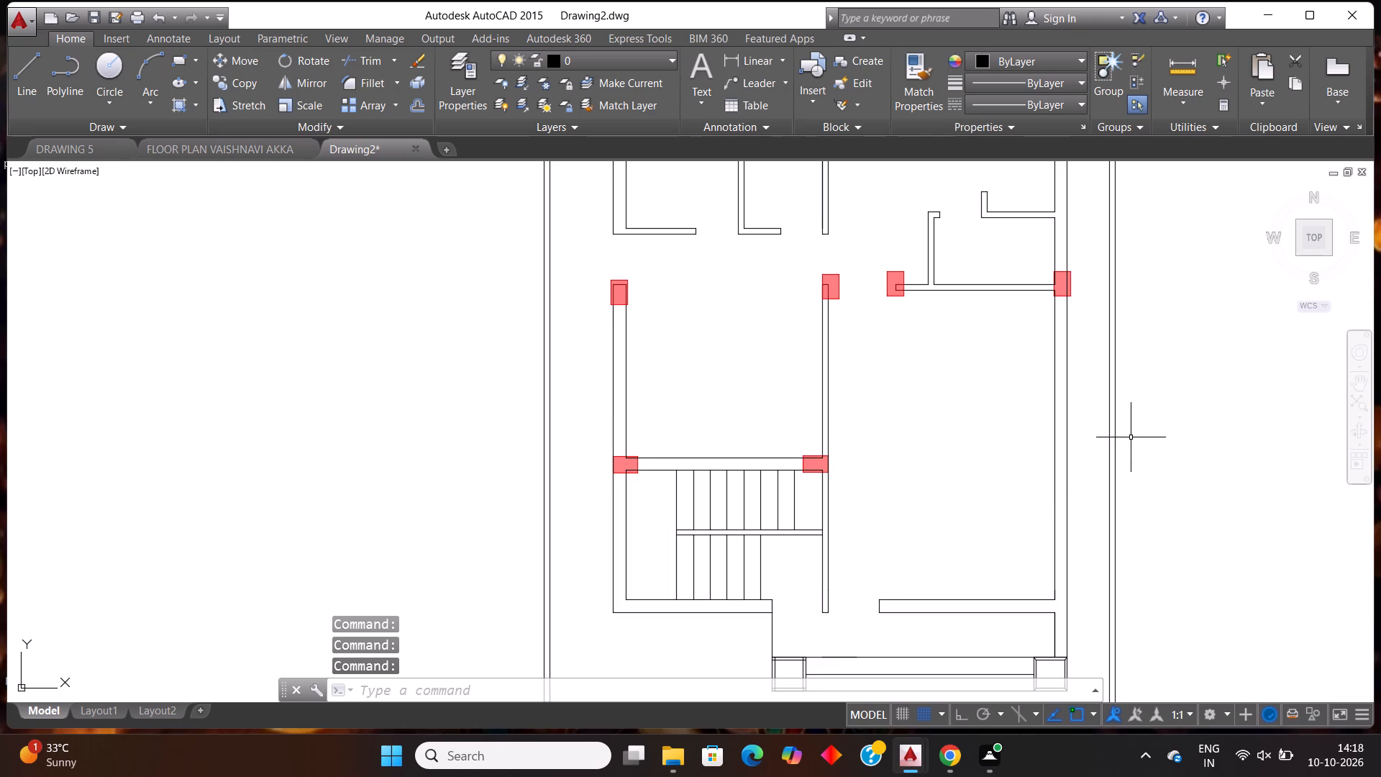
{"action": "scroll", "coordinate": [954, 283], "scroll_direction": "down", "scroll_amount": 3}
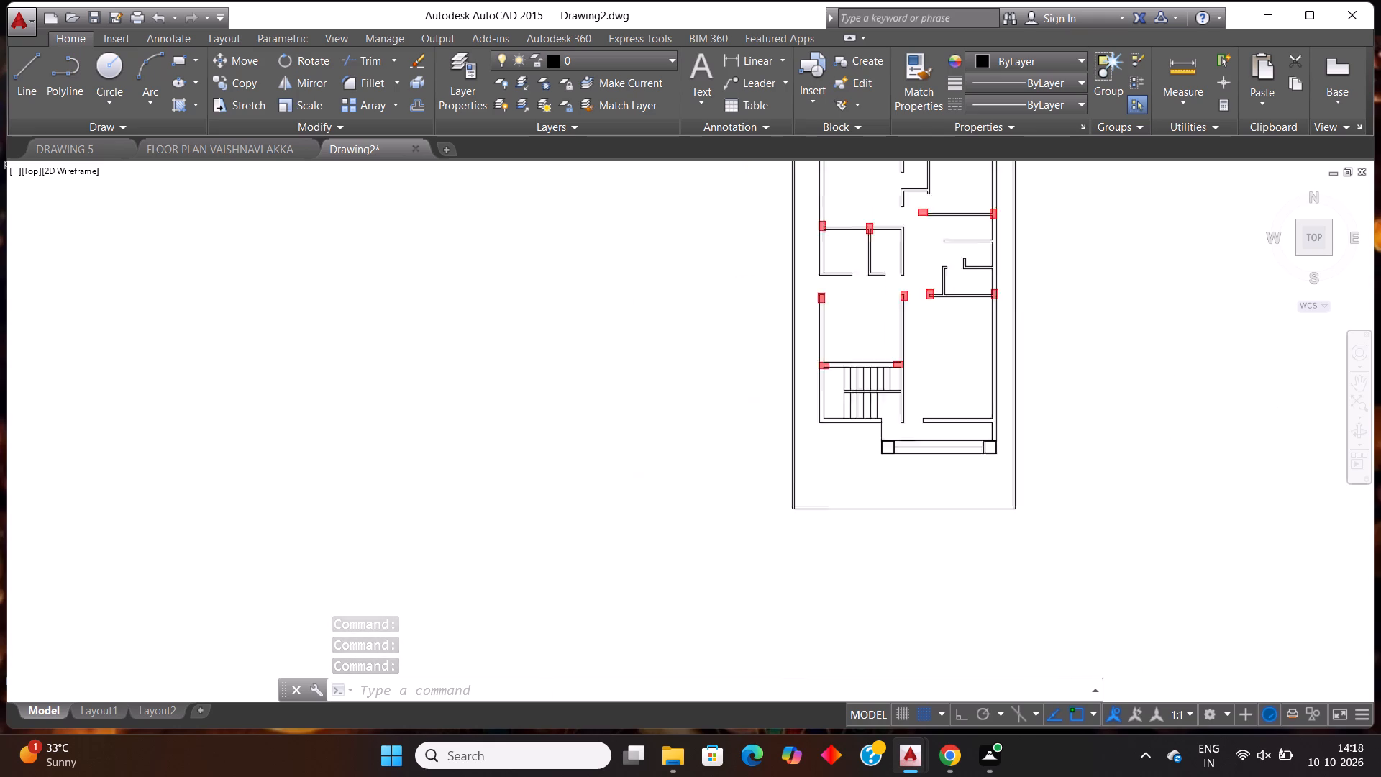
{"action": "scroll", "coordinate": [1013, 305], "scroll_direction": "down", "scroll_amount": 1}
{"action": "scroll", "coordinate": [1036, 229], "scroll_direction": "up", "scroll_amount": 3}
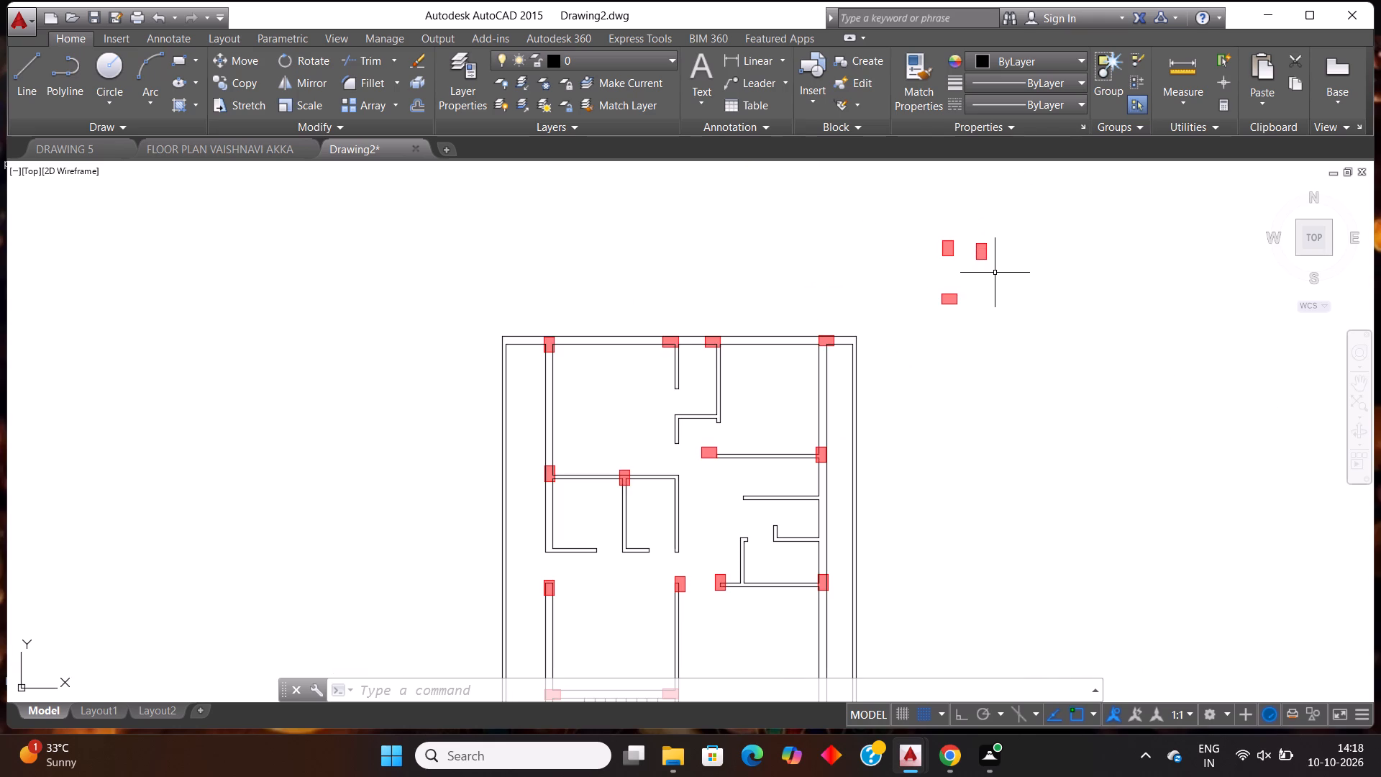
{"action": "left_click", "coordinate": [995, 271]}
{"action": "left_click", "coordinate": [970, 222]}
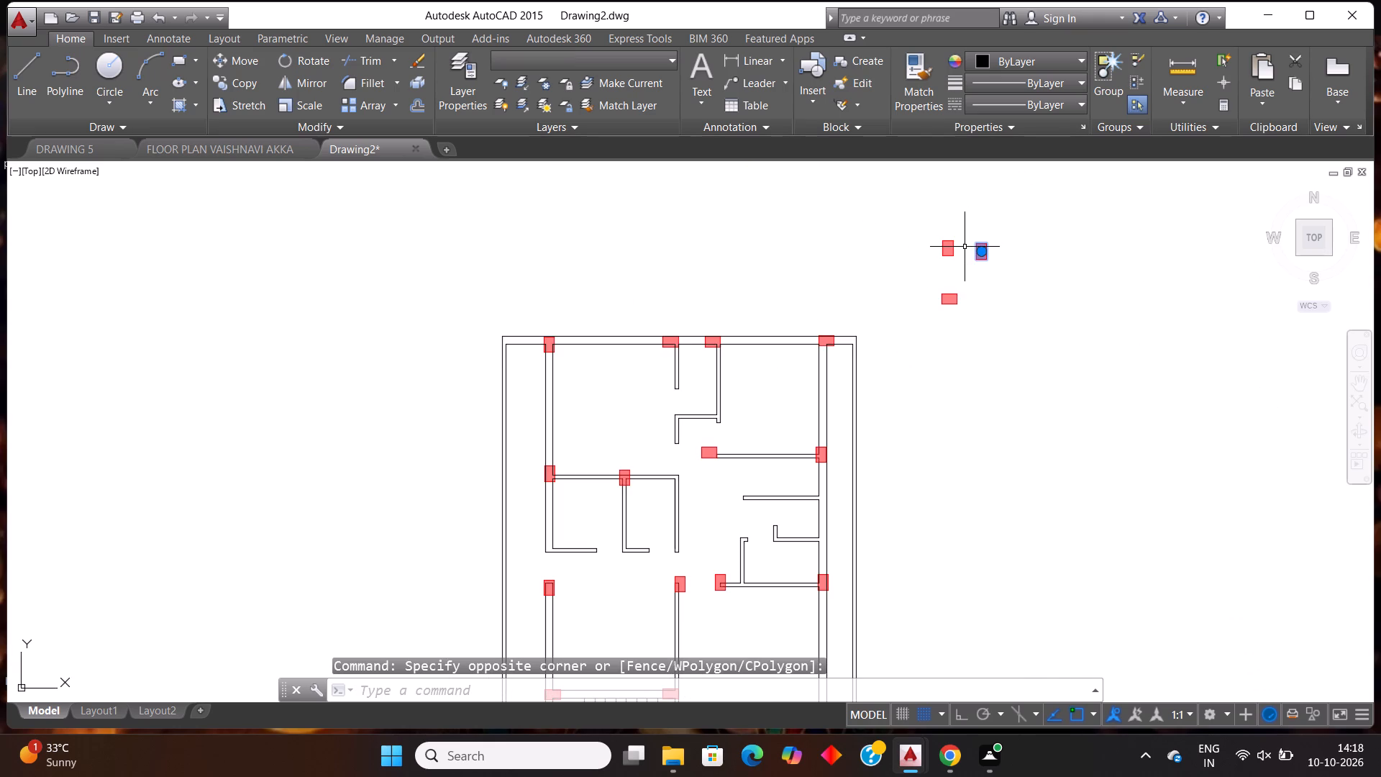
{"action": "key", "text": "ctrl+c"}
{"action": "scroll", "coordinate": [944, 327], "scroll_direction": "down", "scroll_amount": 2}
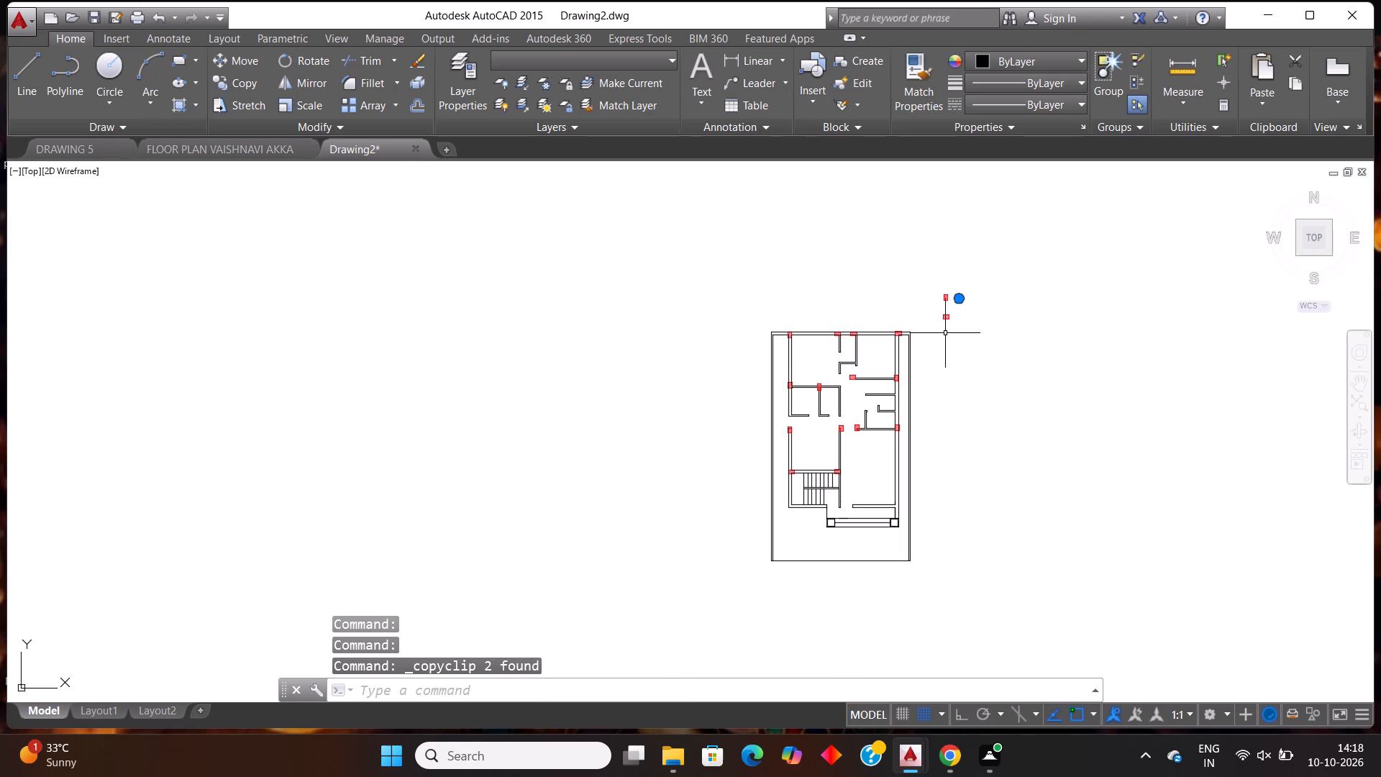
{"action": "key", "text": "ctrl+v"}
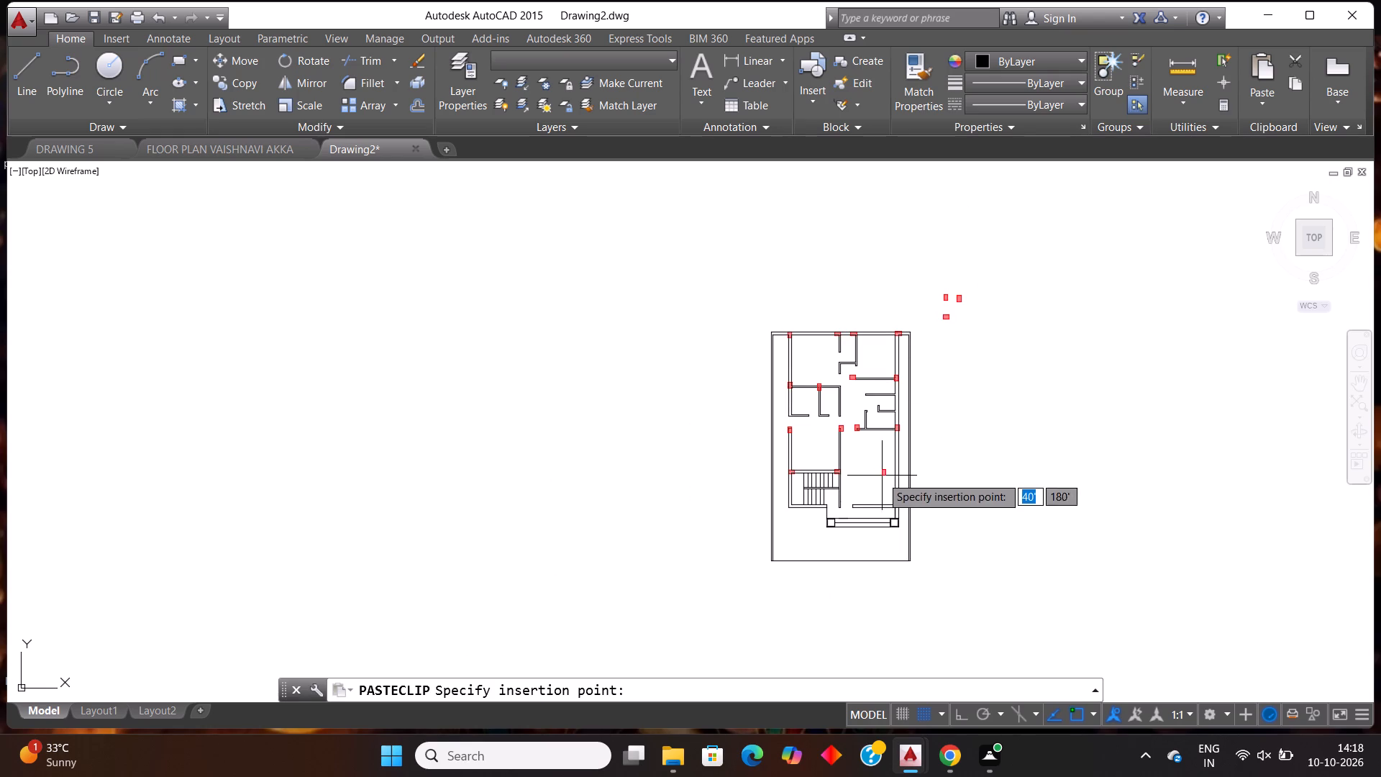
{"action": "scroll", "coordinate": [898, 450], "scroll_direction": "down", "scroll_amount": 1}
{"action": "scroll", "coordinate": [896, 459], "scroll_direction": "up", "scroll_amount": 4}
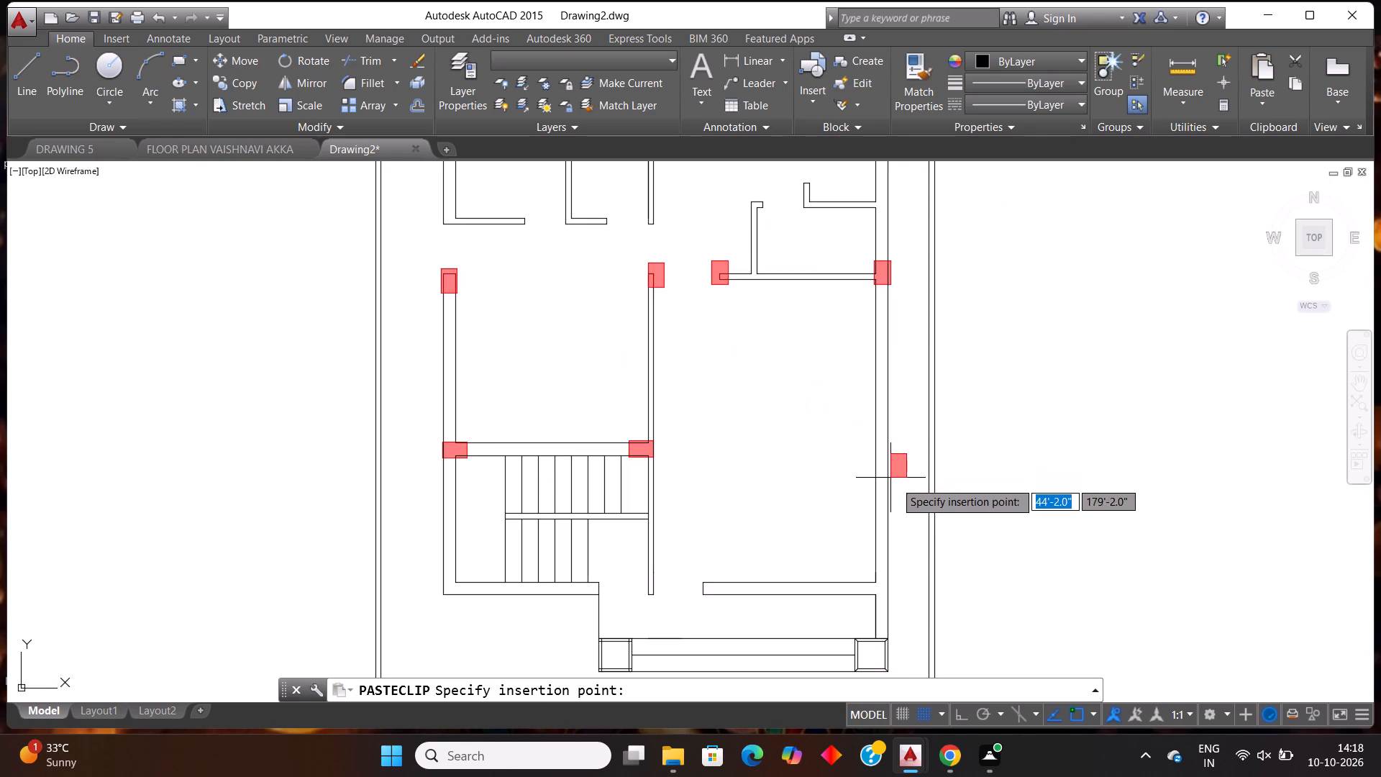
{"action": "scroll", "coordinate": [895, 476], "scroll_direction": "up", "scroll_amount": 1}
{"action": "left_click", "coordinate": [863, 447]}
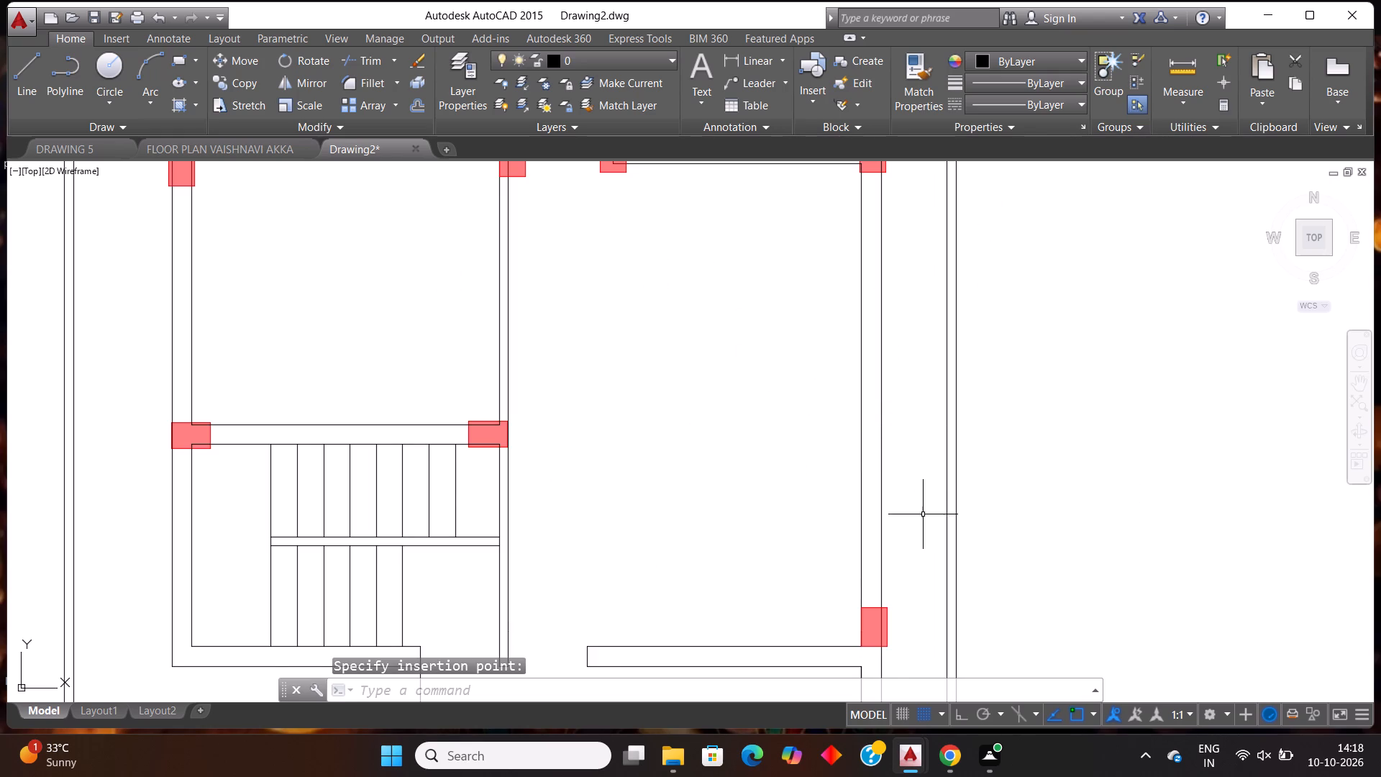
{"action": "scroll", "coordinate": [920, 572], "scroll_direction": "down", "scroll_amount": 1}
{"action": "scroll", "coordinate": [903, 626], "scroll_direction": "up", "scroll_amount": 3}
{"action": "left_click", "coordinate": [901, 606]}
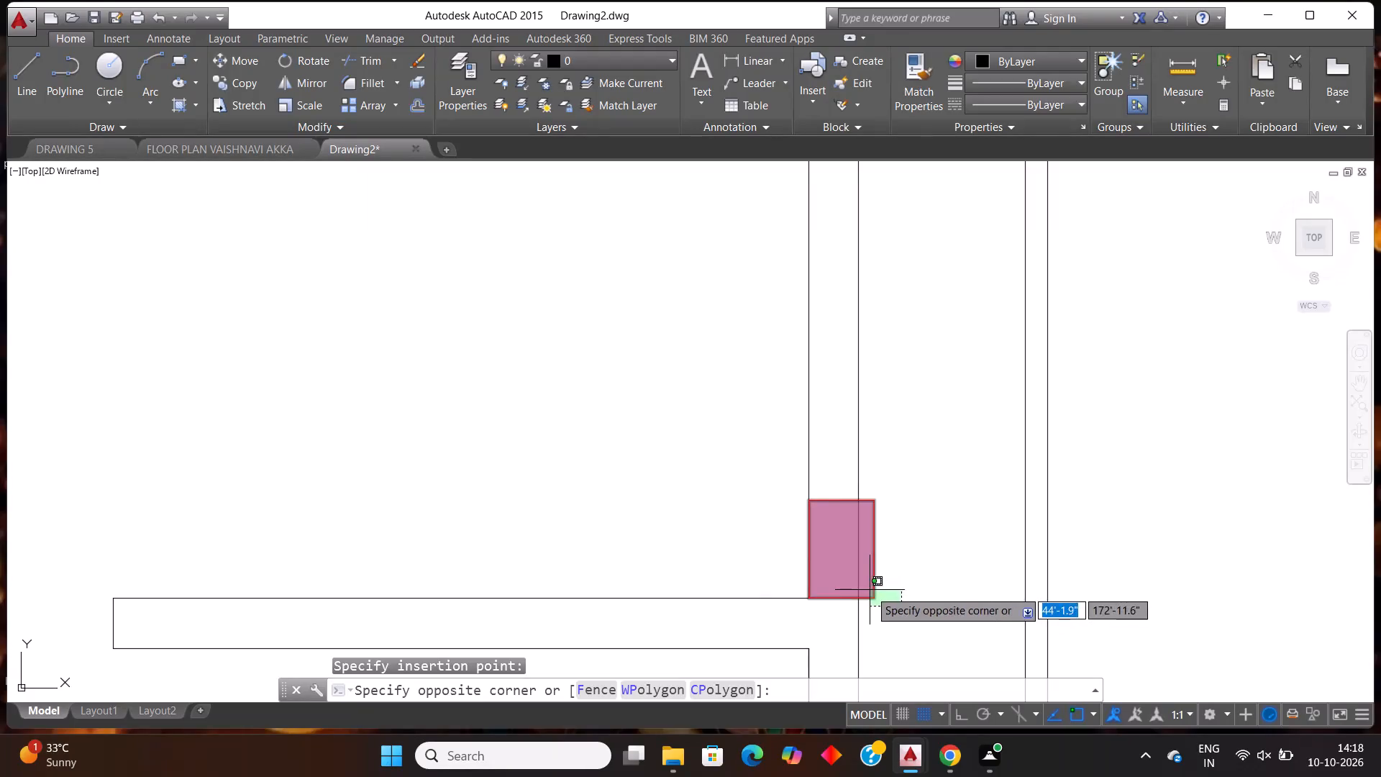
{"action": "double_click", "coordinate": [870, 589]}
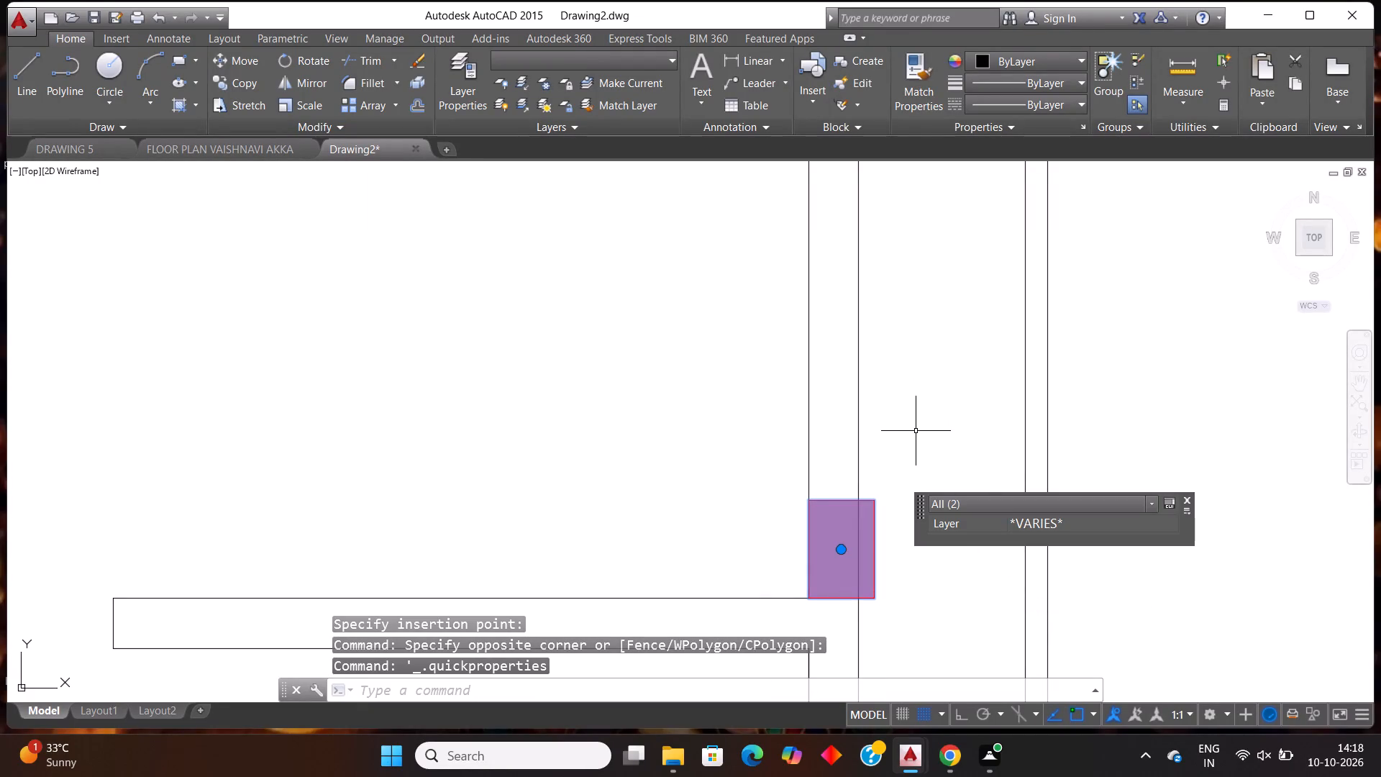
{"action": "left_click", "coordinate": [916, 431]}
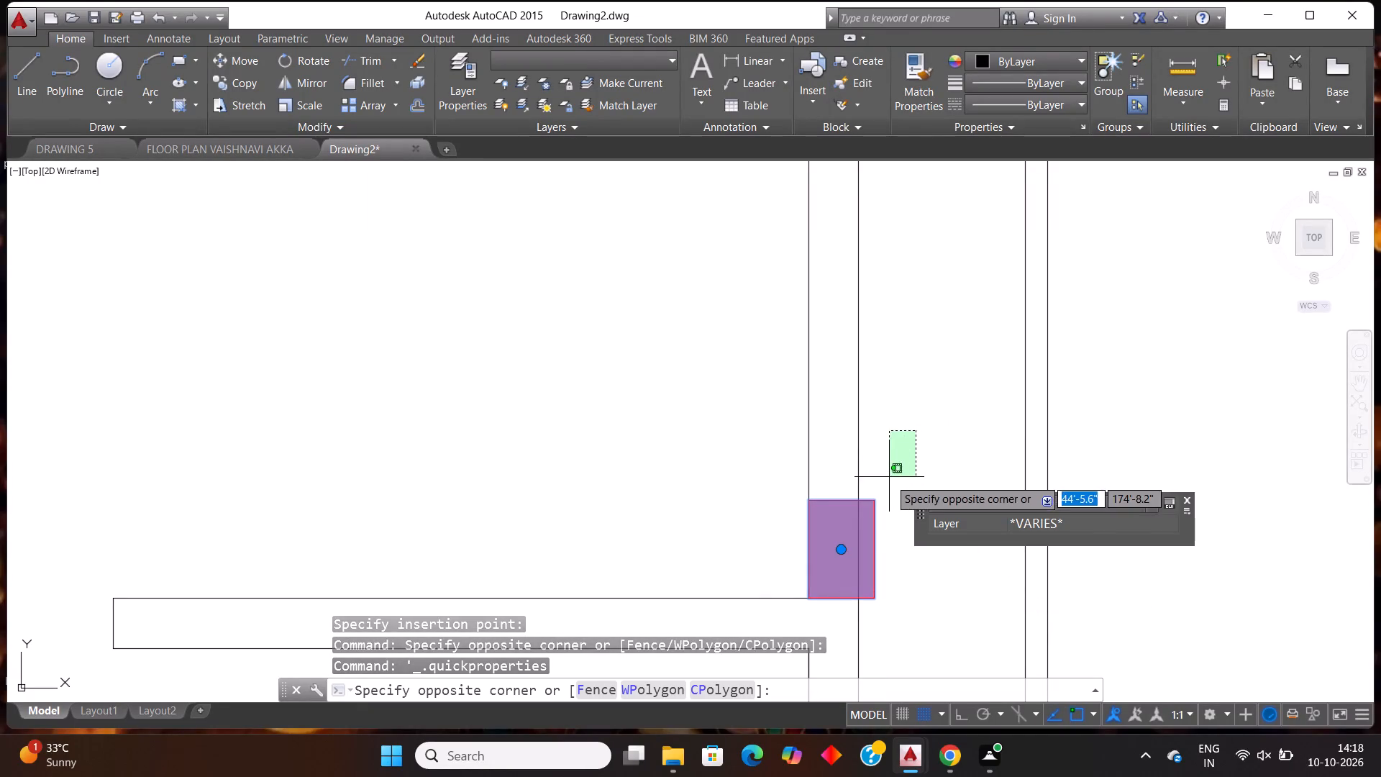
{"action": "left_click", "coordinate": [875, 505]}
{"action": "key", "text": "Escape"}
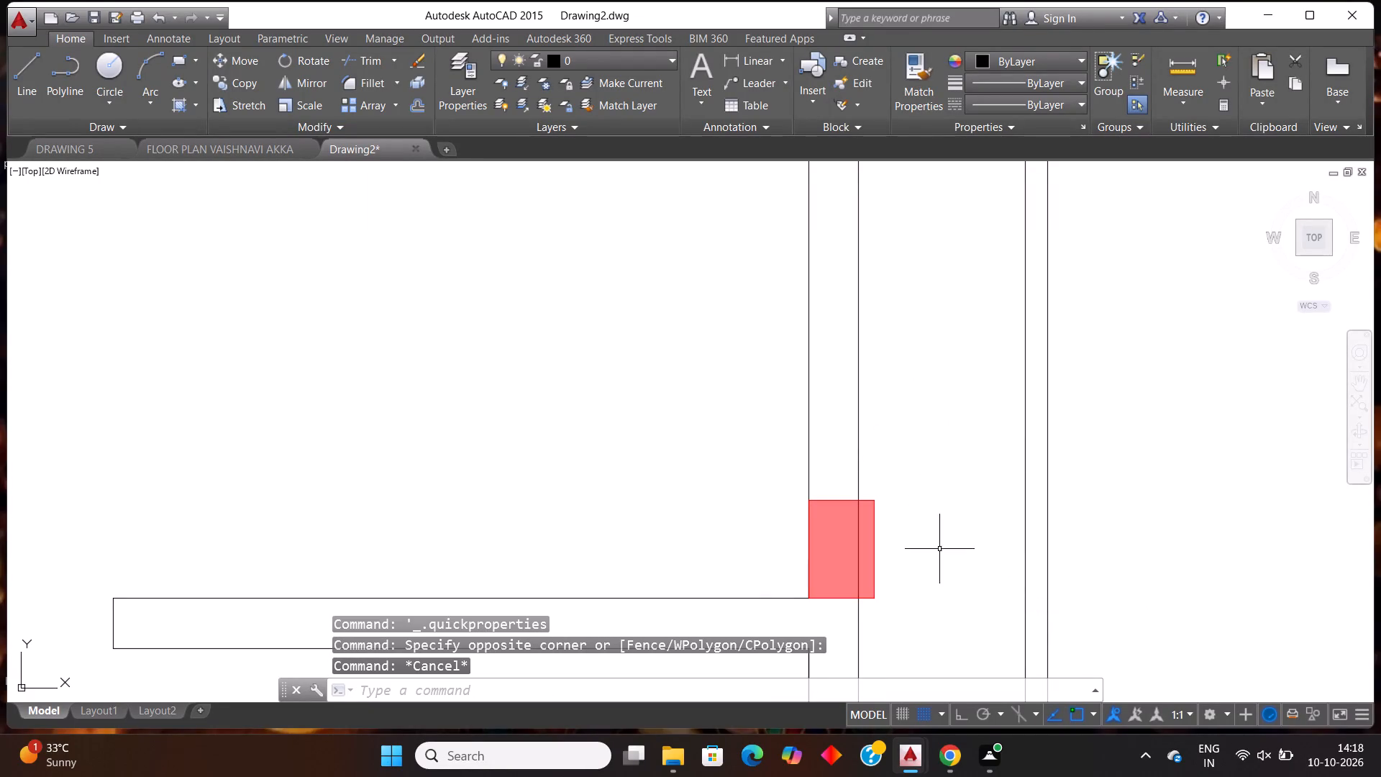
Move the lowest column on the right outer wall and its fill up along the wall, level with the staircase's upper wall.
{"action": "left_click", "coordinate": [908, 599]}
{"action": "left_click", "coordinate": [870, 564]}
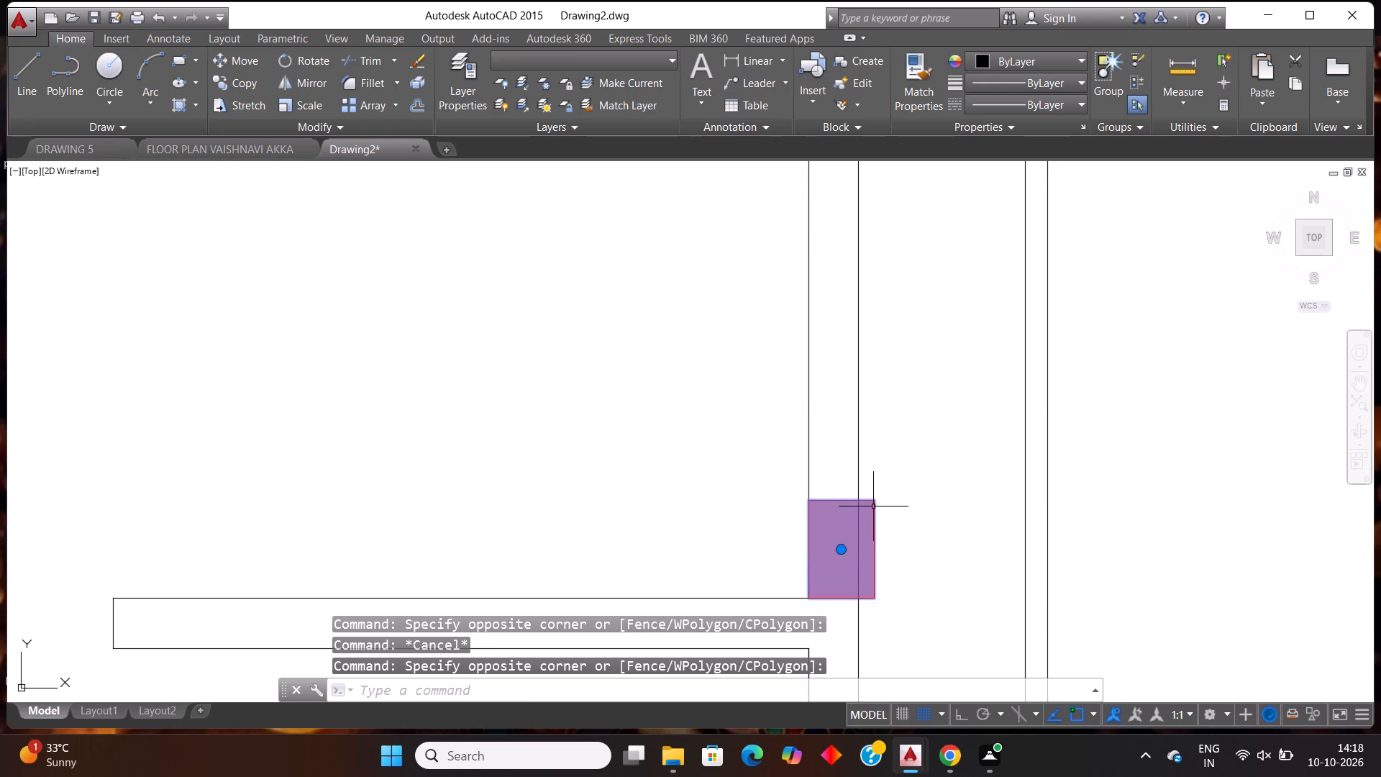
{"action": "left_click_drag", "start_coordinate": [874, 503], "coordinate": [880, 252]}
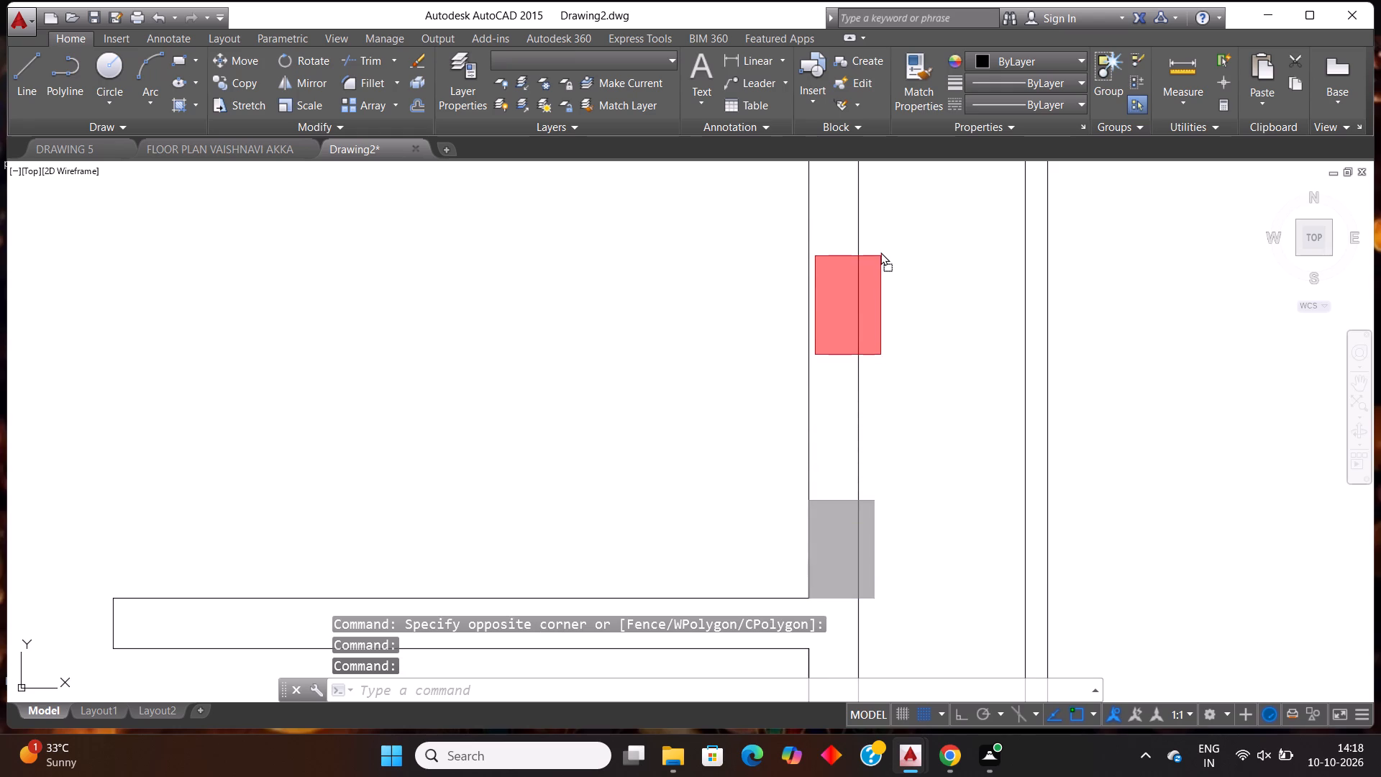
{"action": "left_click_drag", "start_coordinate": [880, 252], "coordinate": [880, 247]}
{"action": "scroll", "coordinate": [880, 253], "scroll_direction": "down", "scroll_amount": 5}
{"action": "scroll", "coordinate": [885, 224], "scroll_direction": "up", "scroll_amount": 2}
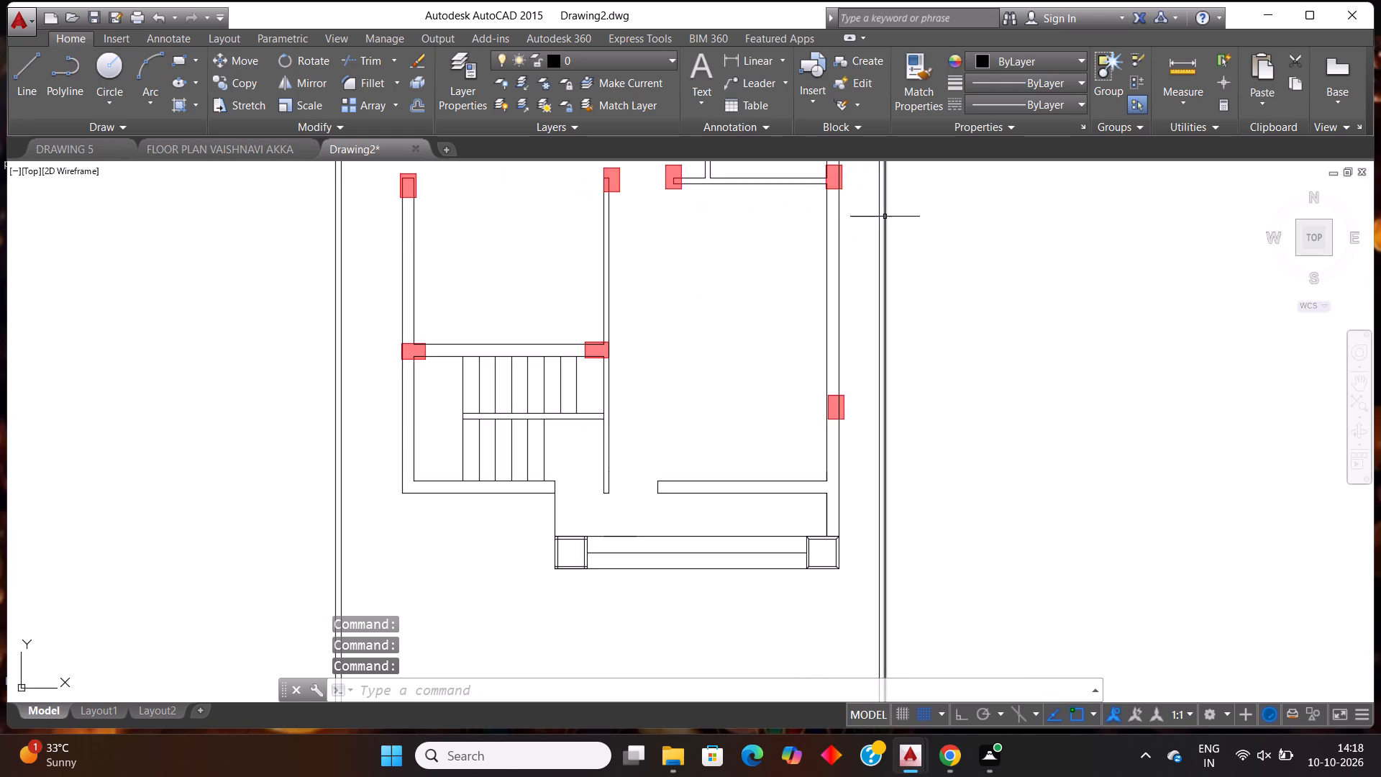
{"action": "scroll", "coordinate": [872, 218], "scroll_direction": "up", "scroll_amount": 2}
{"action": "scroll", "coordinate": [843, 532], "scroll_direction": "down", "scroll_amount": 2}
{"action": "left_click", "coordinate": [849, 618]}
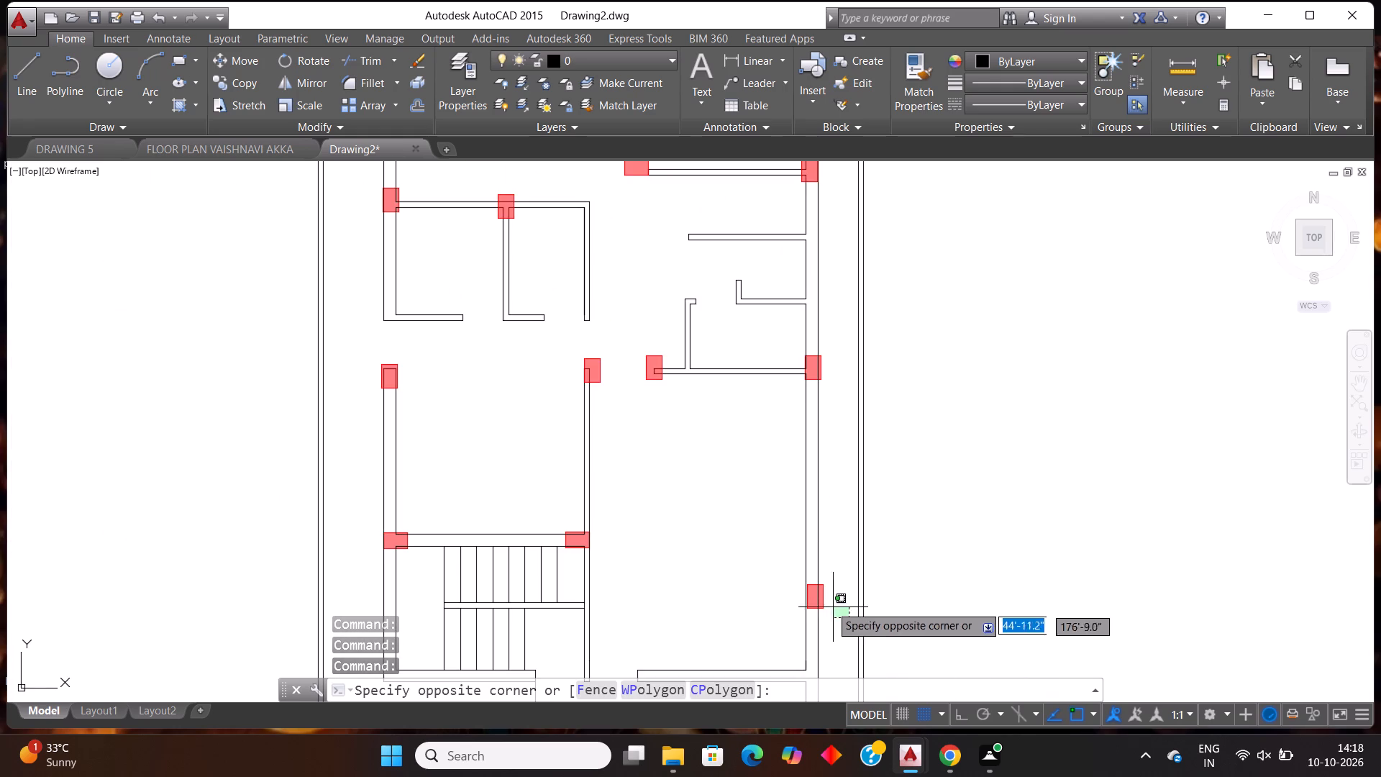
{"action": "left_click", "coordinate": [823, 599]}
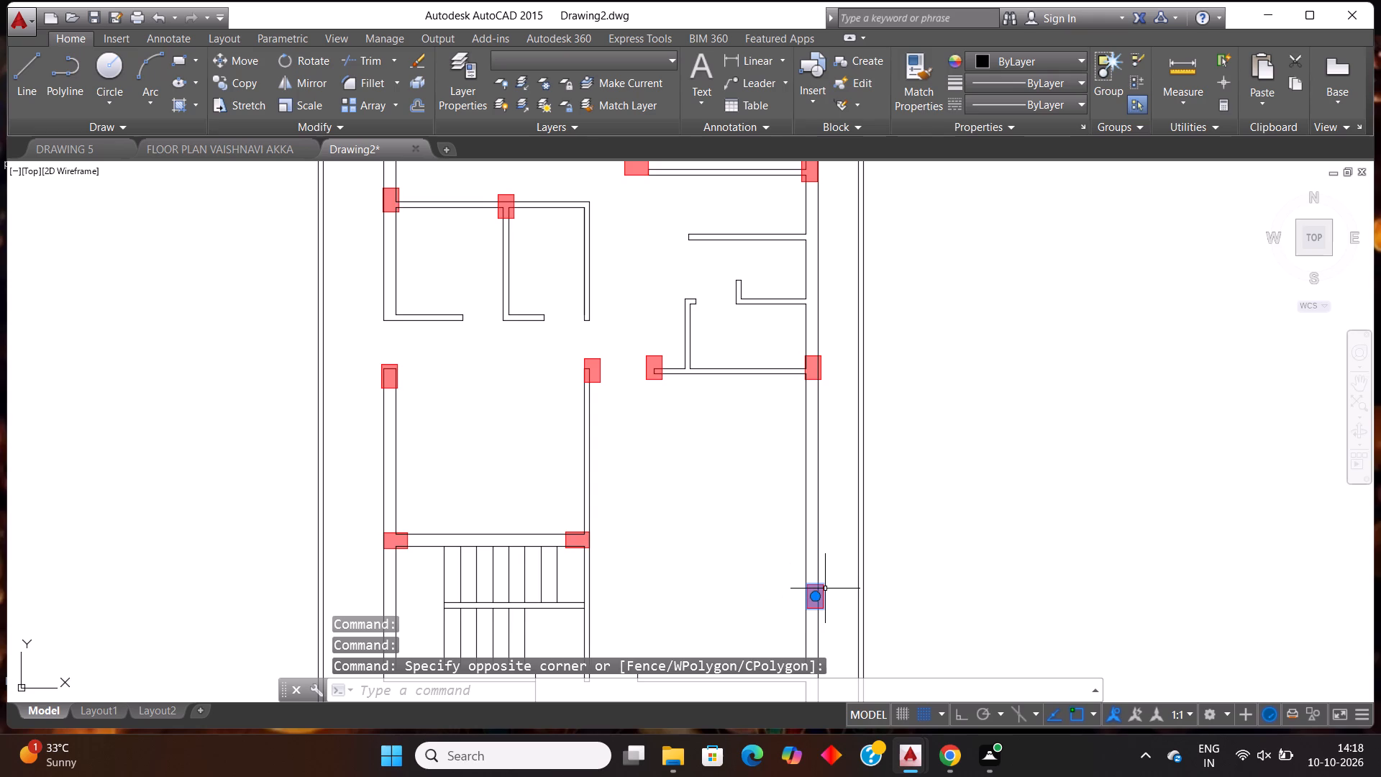
{"action": "left_click_drag", "start_coordinate": [825, 587], "coordinate": [820, 531]}
{"action": "scroll", "coordinate": [931, 507], "scroll_direction": "down", "scroll_amount": 2}
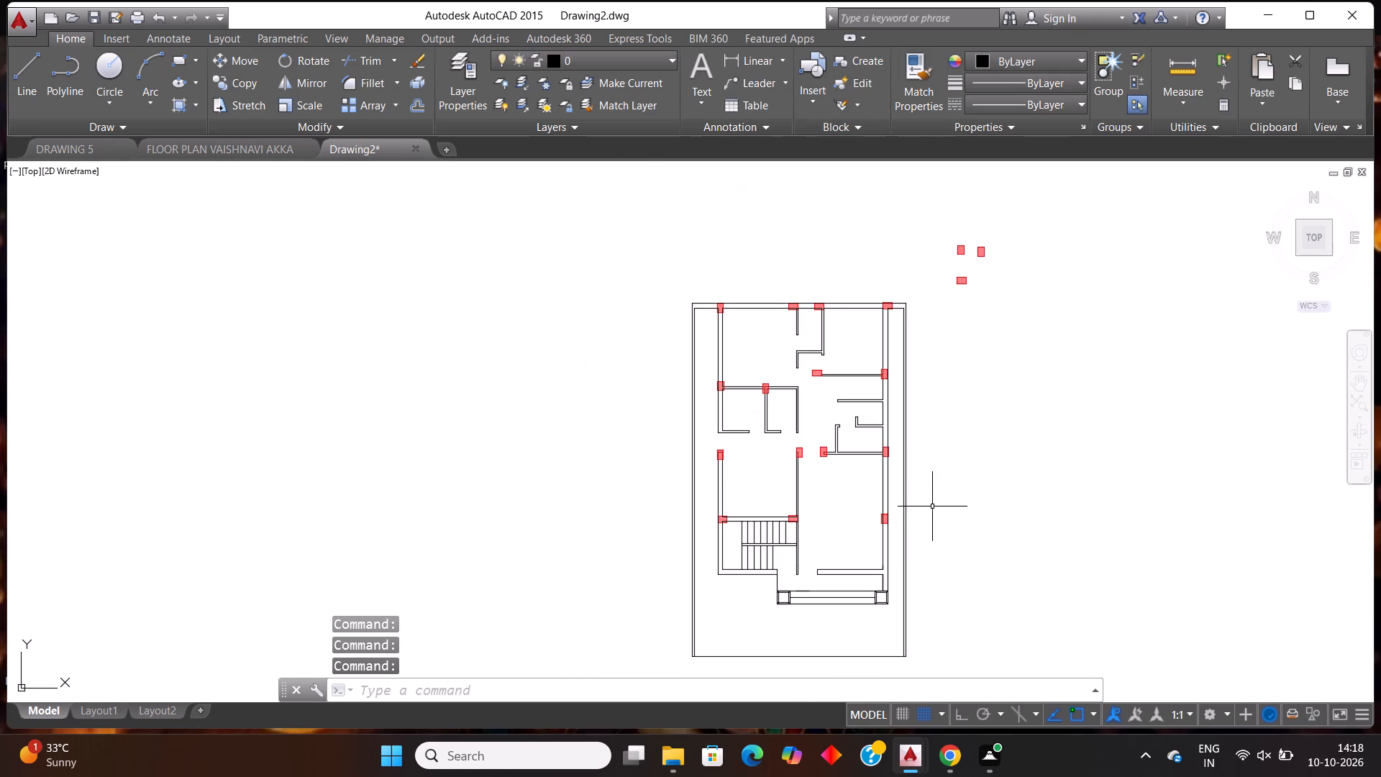
{"action": "key", "text": "Escape"}
Paste another upright column over the lower end of the inner wall on the staircase's right-hand side.
{"action": "scroll", "coordinate": [936, 514], "scroll_direction": "down", "scroll_amount": 2}
{"action": "scroll", "coordinate": [935, 547], "scroll_direction": "up", "scroll_amount": 2}
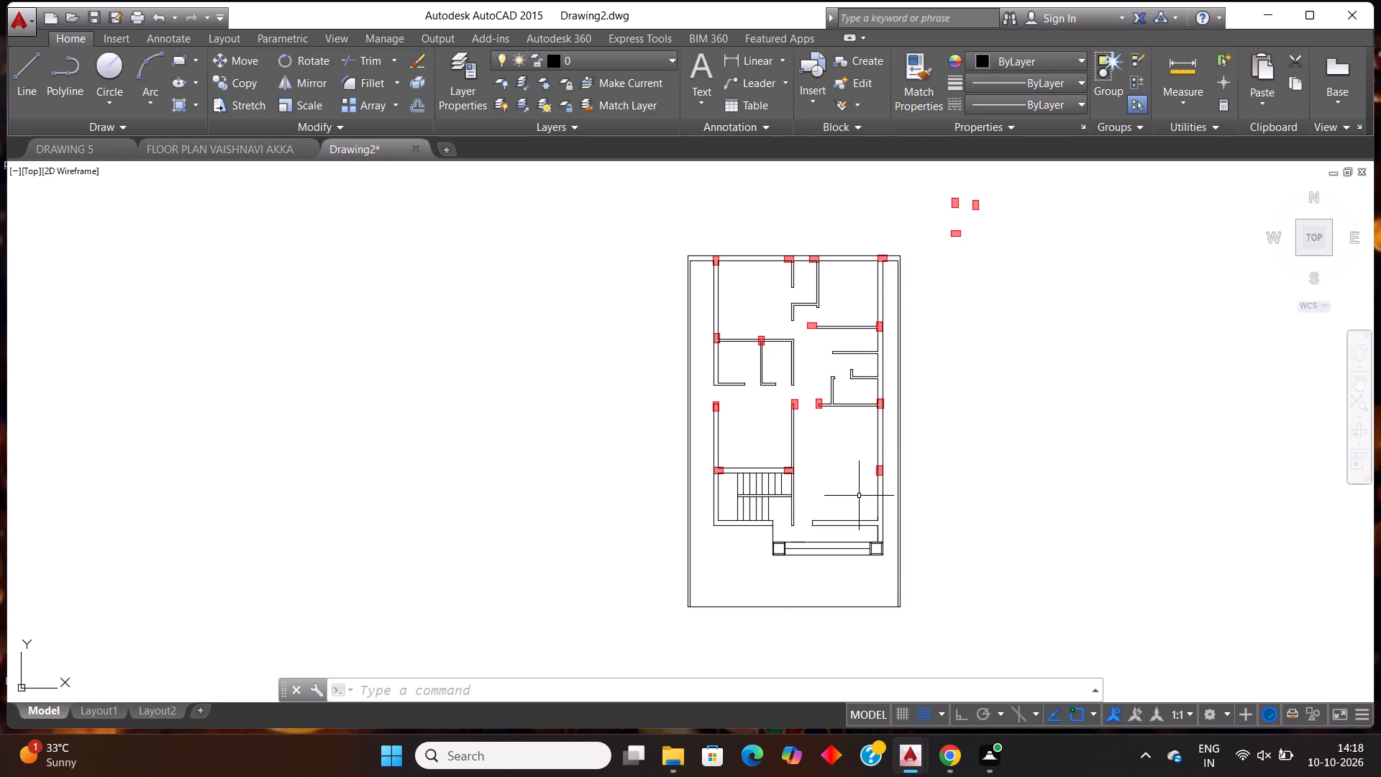
{"action": "key", "text": "ctrl+v"}
{"action": "scroll", "coordinate": [805, 538], "scroll_direction": "up", "scroll_amount": 3}
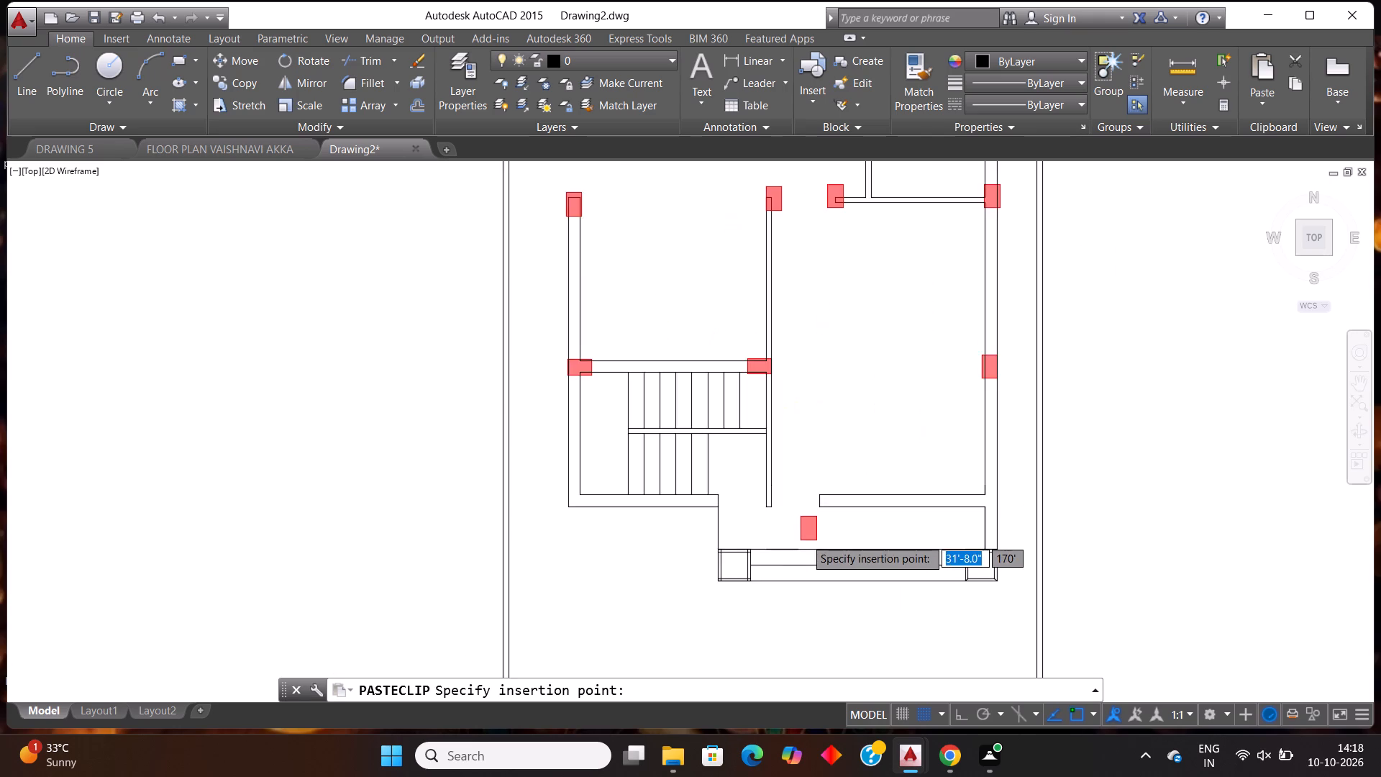
{"action": "left_click", "coordinate": [739, 502]}
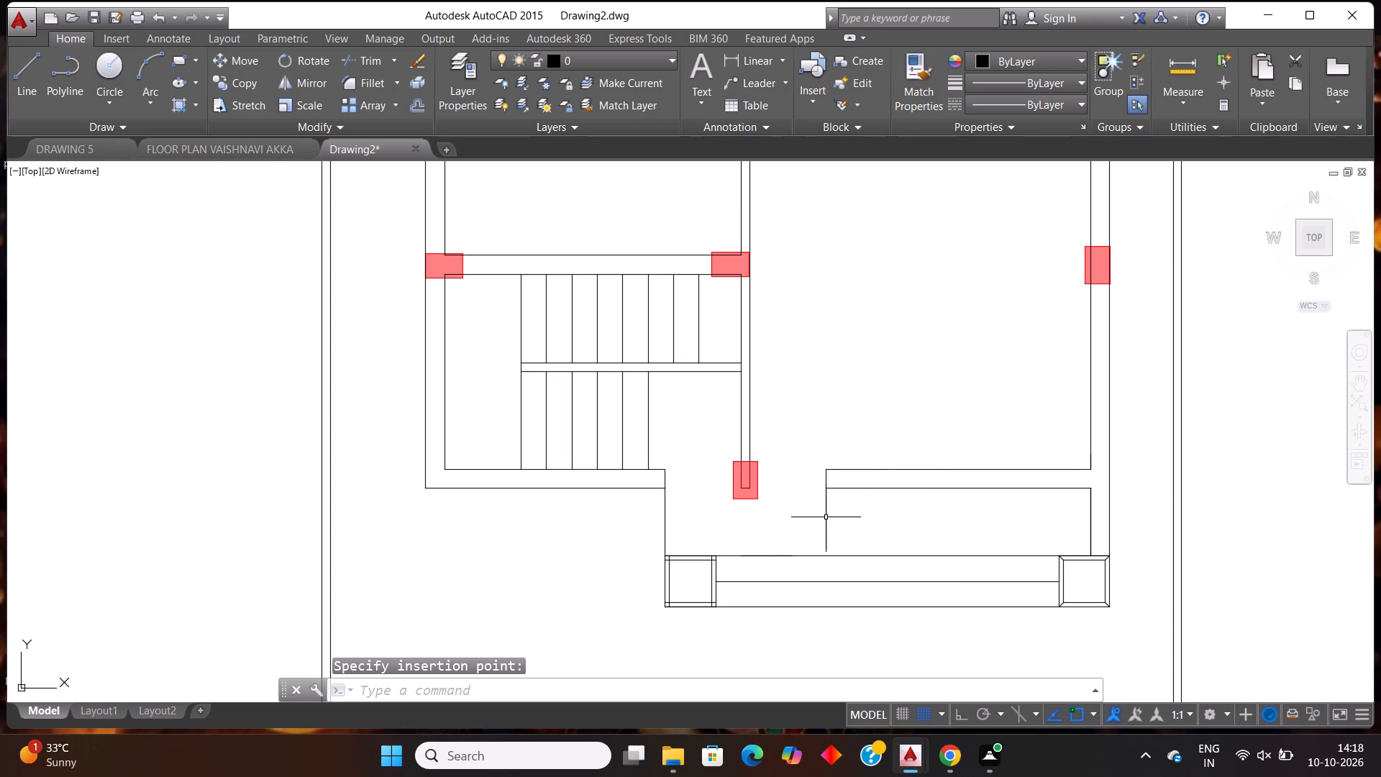
Move the pasted column and its fill up so its bottom edge meets the inner wall's lower end.
{"action": "left_click", "coordinate": [758, 497]}
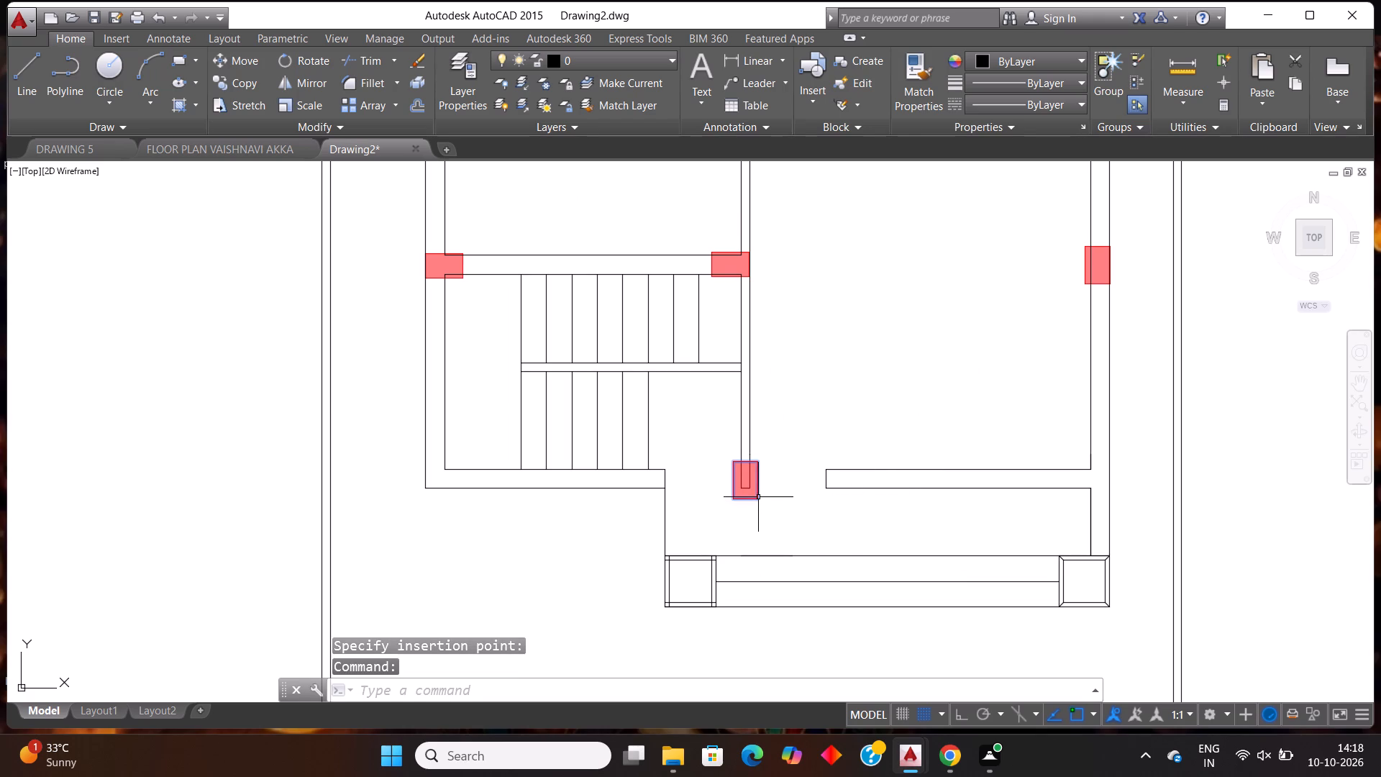
{"action": "scroll", "coordinate": [758, 514], "scroll_direction": "up", "scroll_amount": 3}
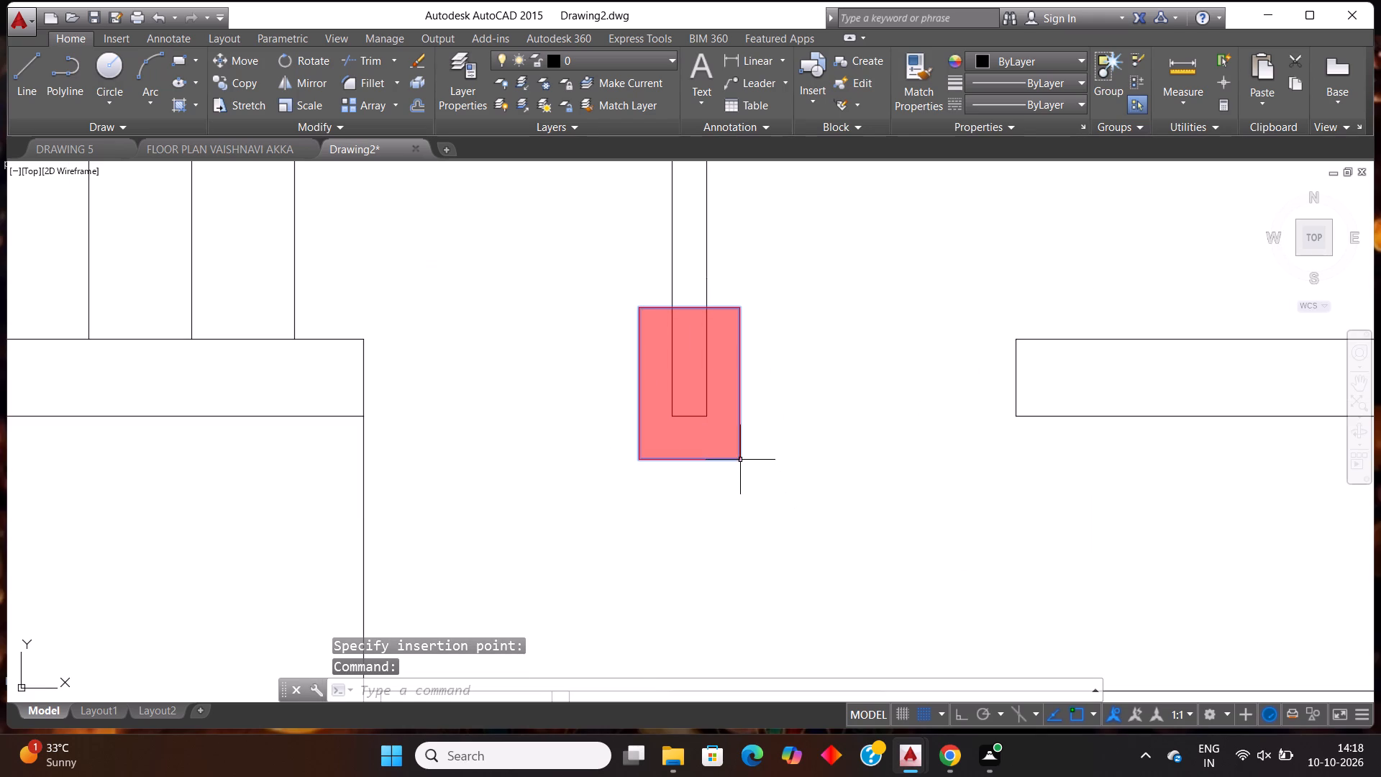
{"action": "left_click_drag", "start_coordinate": [740, 460], "coordinate": [739, 434]}
{"action": "scroll", "coordinate": [788, 527], "scroll_direction": "down", "scroll_amount": 2}
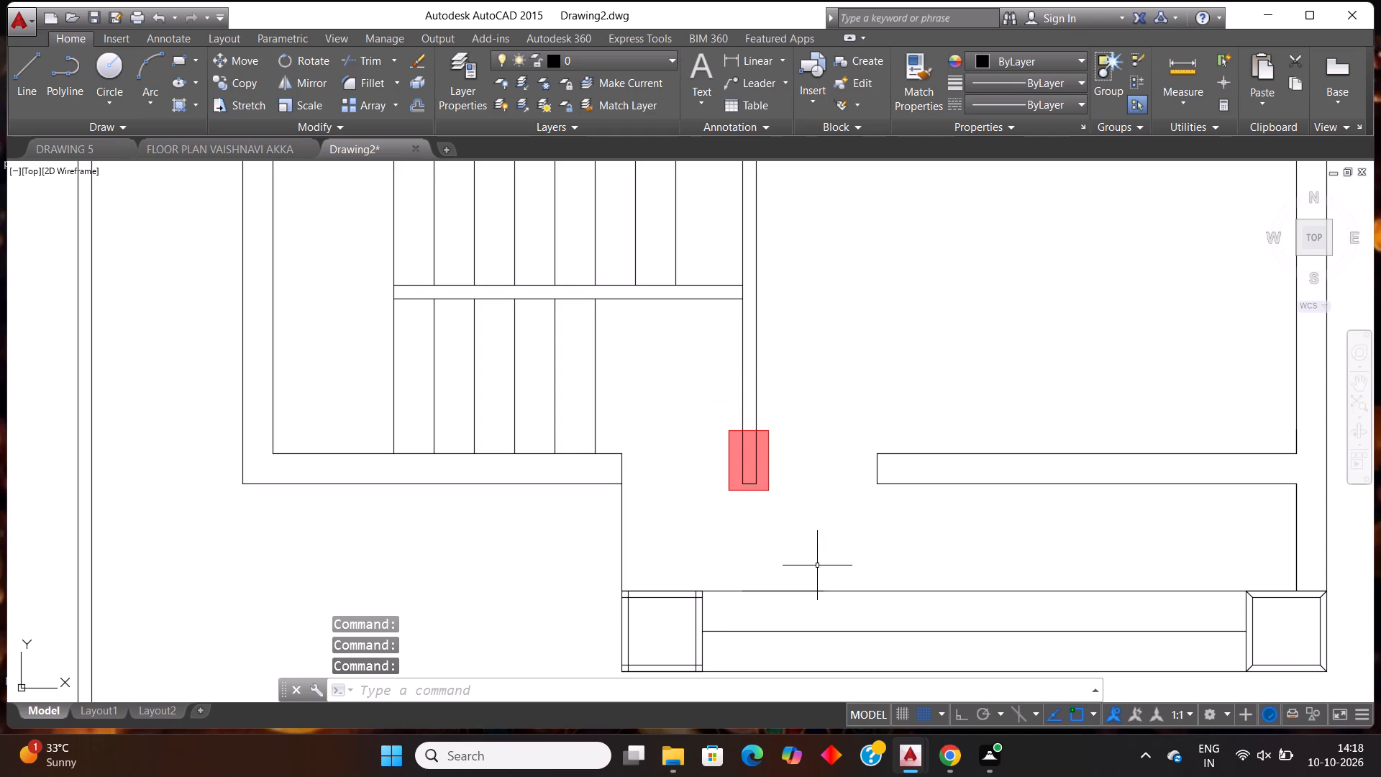
{"action": "scroll", "coordinate": [801, 564], "scroll_direction": "up", "scroll_amount": 2}
{"action": "left_click", "coordinate": [761, 427]}
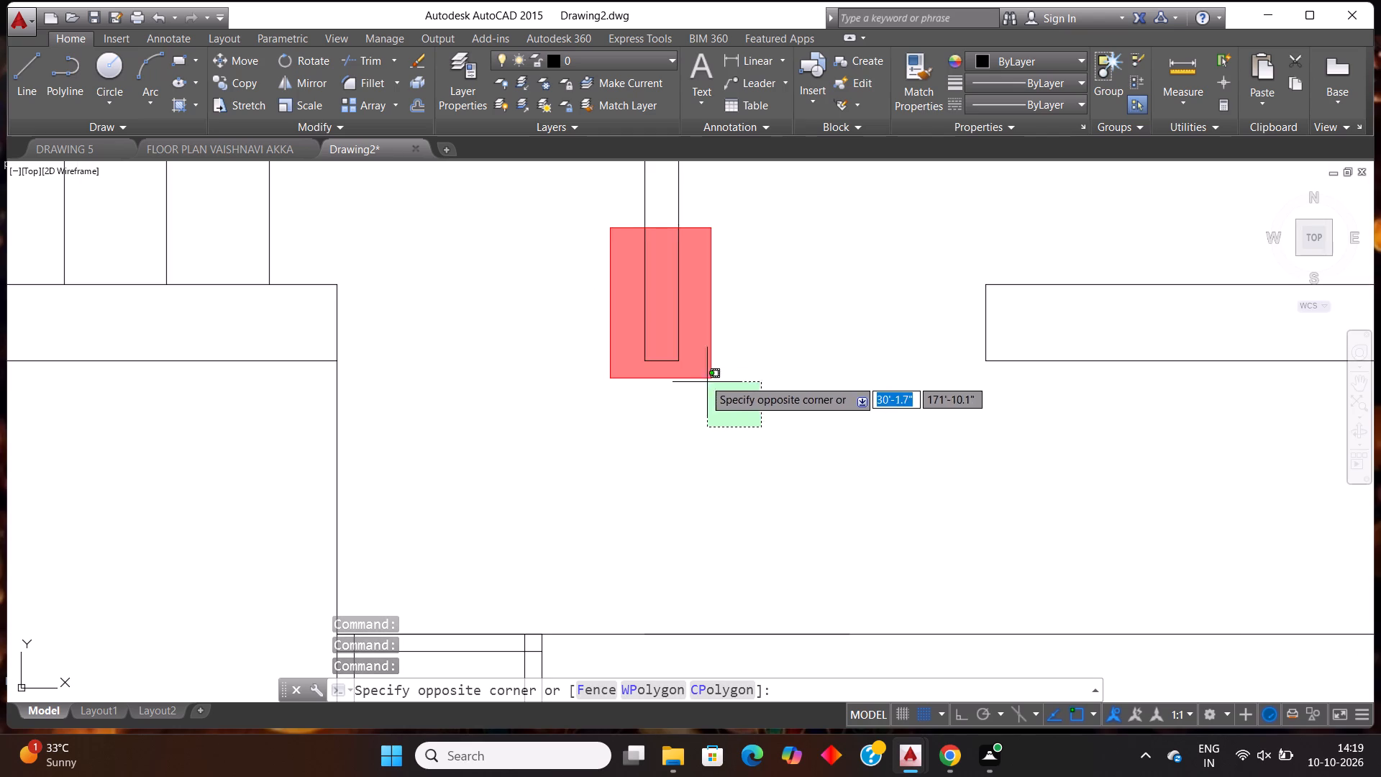
{"action": "left_click", "coordinate": [690, 366]}
{"action": "left_click_drag", "start_coordinate": [704, 378], "coordinate": [706, 364]}
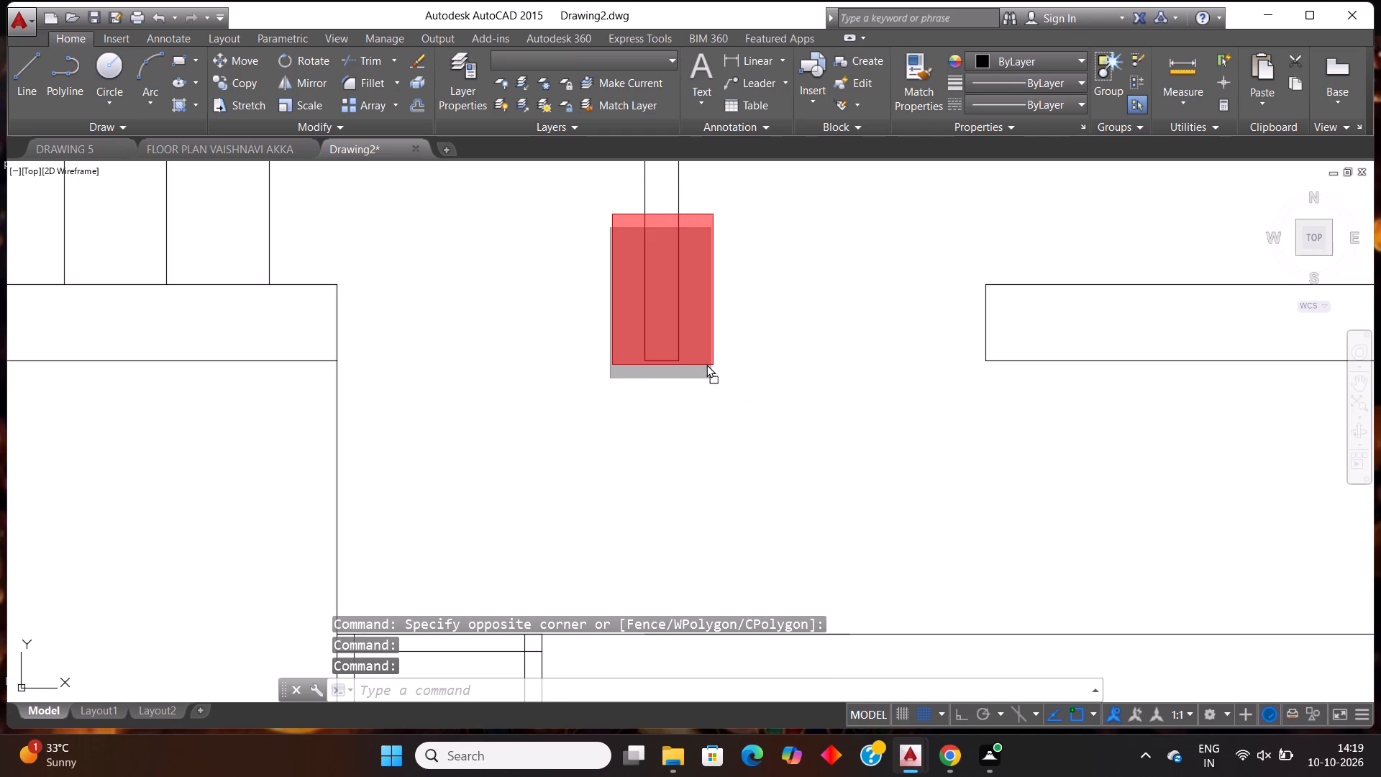
{"action": "left_click_drag", "start_coordinate": [706, 364], "coordinate": [706, 360]}
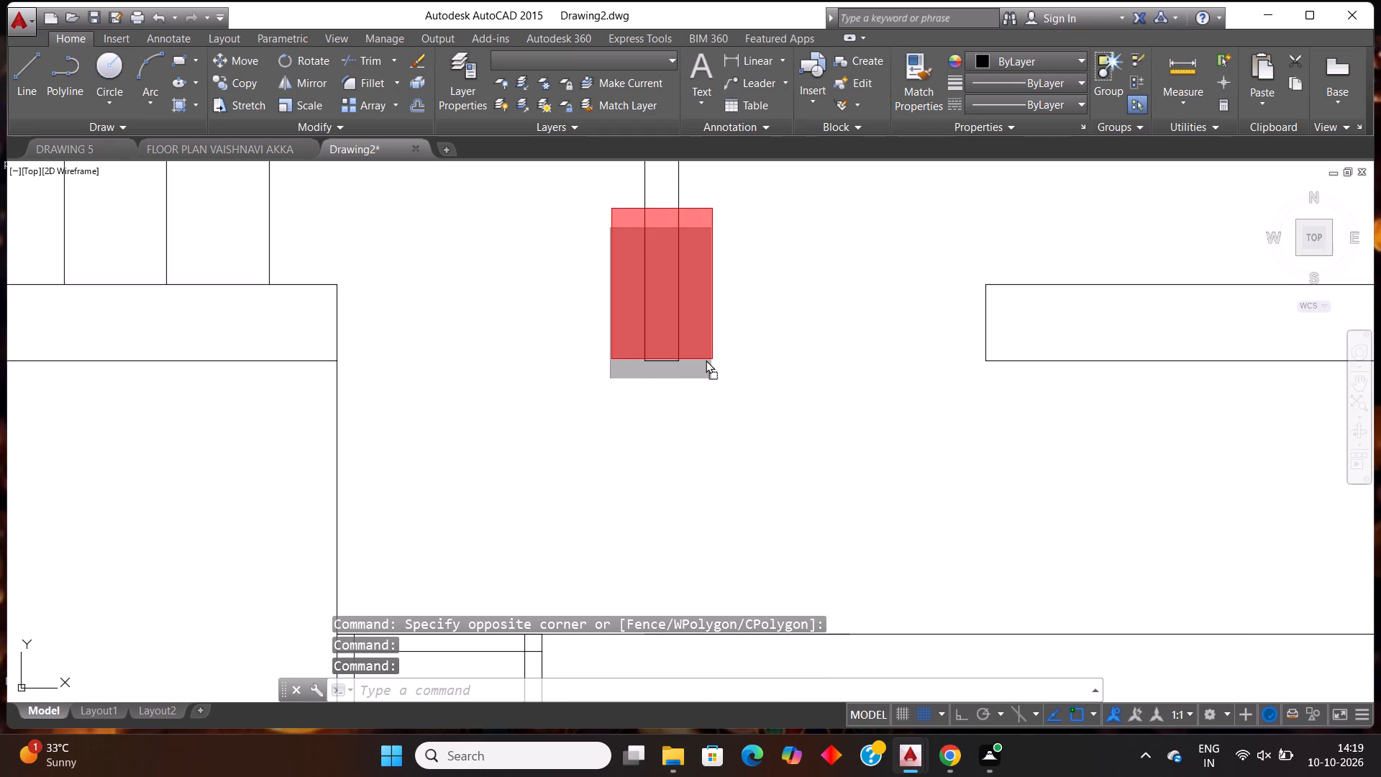
{"action": "left_click_drag", "start_coordinate": [706, 360], "coordinate": [704, 361]}
{"action": "scroll", "coordinate": [734, 520], "scroll_direction": "down", "scroll_amount": 2}
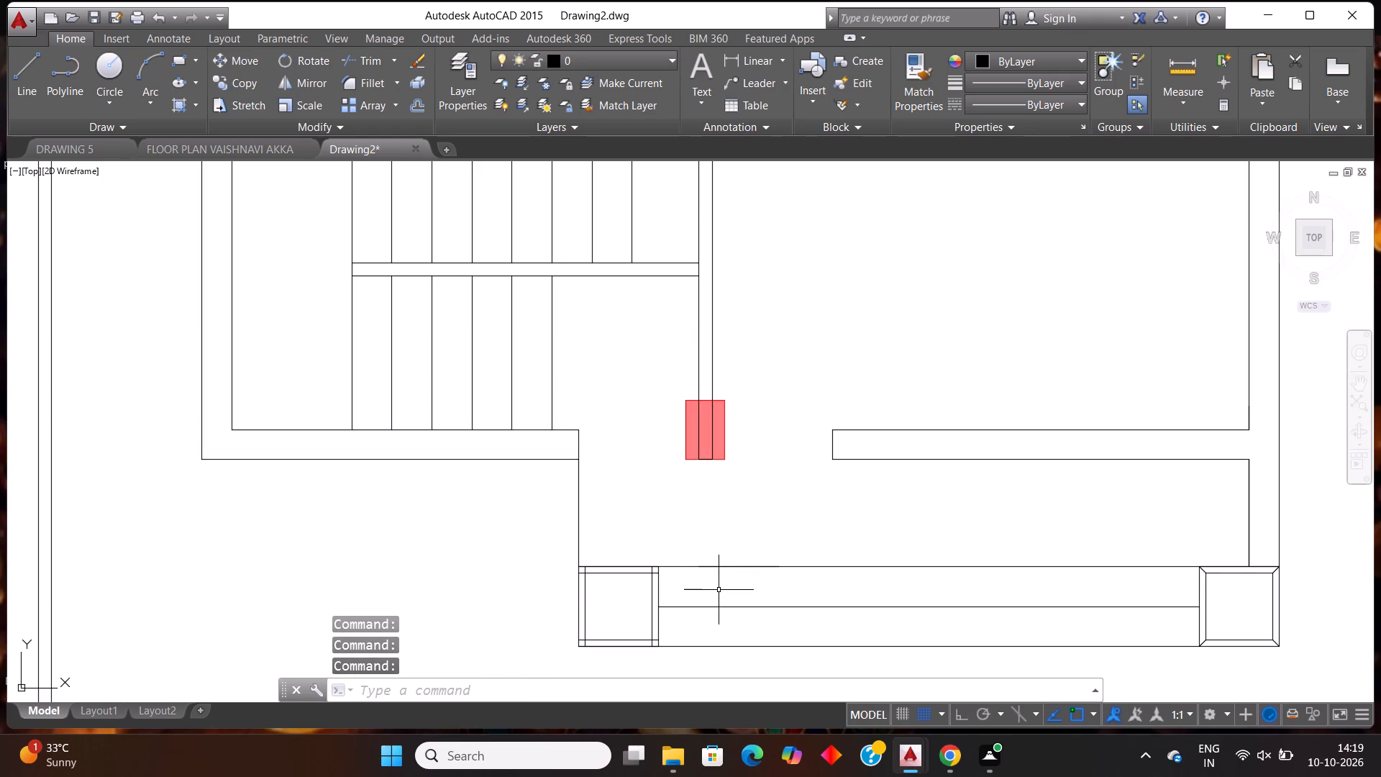
Copy the spare horizontal column and its fill to the lower-left wall corner of the staircase room.
{"action": "scroll", "coordinate": [731, 525], "scroll_direction": "down", "scroll_amount": 2}
{"action": "scroll", "coordinate": [940, 421], "scroll_direction": "down", "scroll_amount": 1}
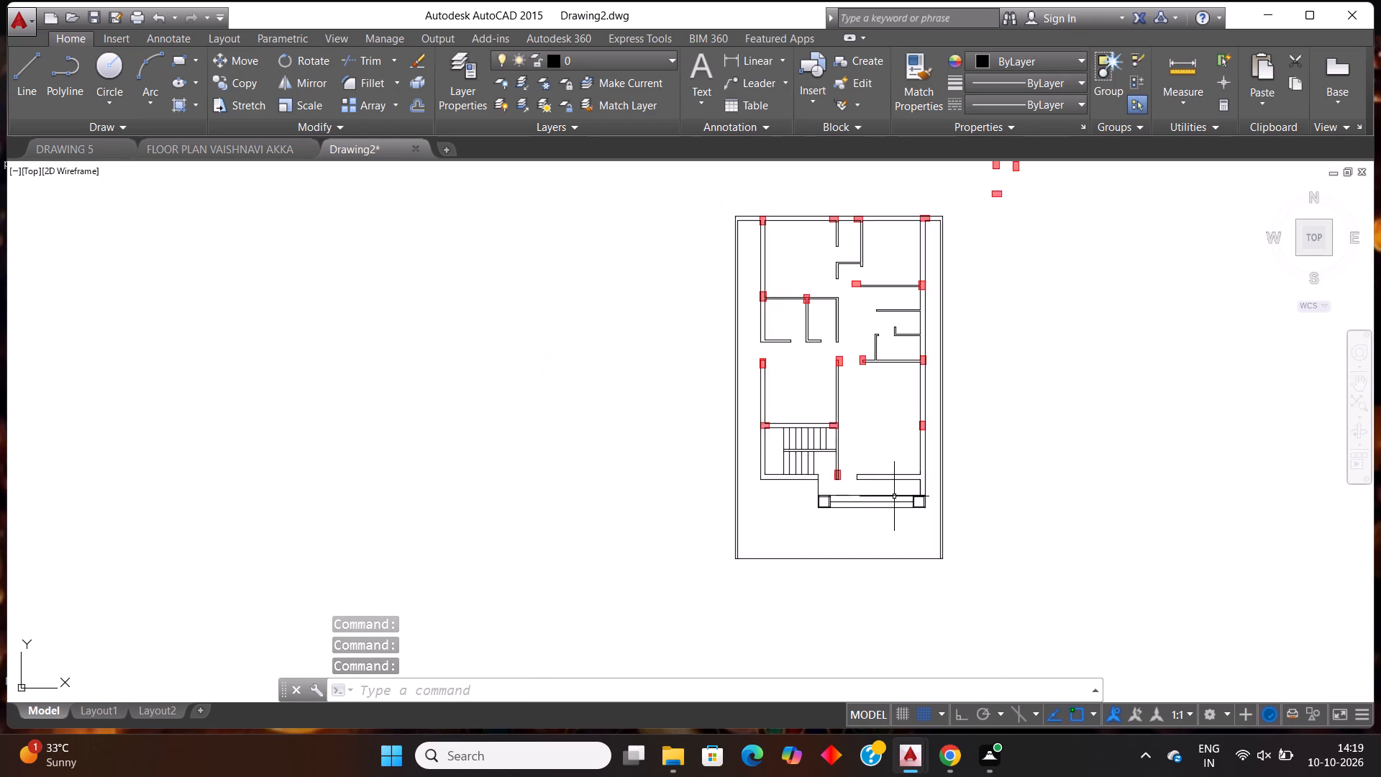
{"action": "scroll", "coordinate": [894, 496], "scroll_direction": "down", "scroll_amount": 2}
{"action": "scroll", "coordinate": [956, 328], "scroll_direction": "up", "scroll_amount": 1}
{"action": "left_click", "coordinate": [1001, 301]}
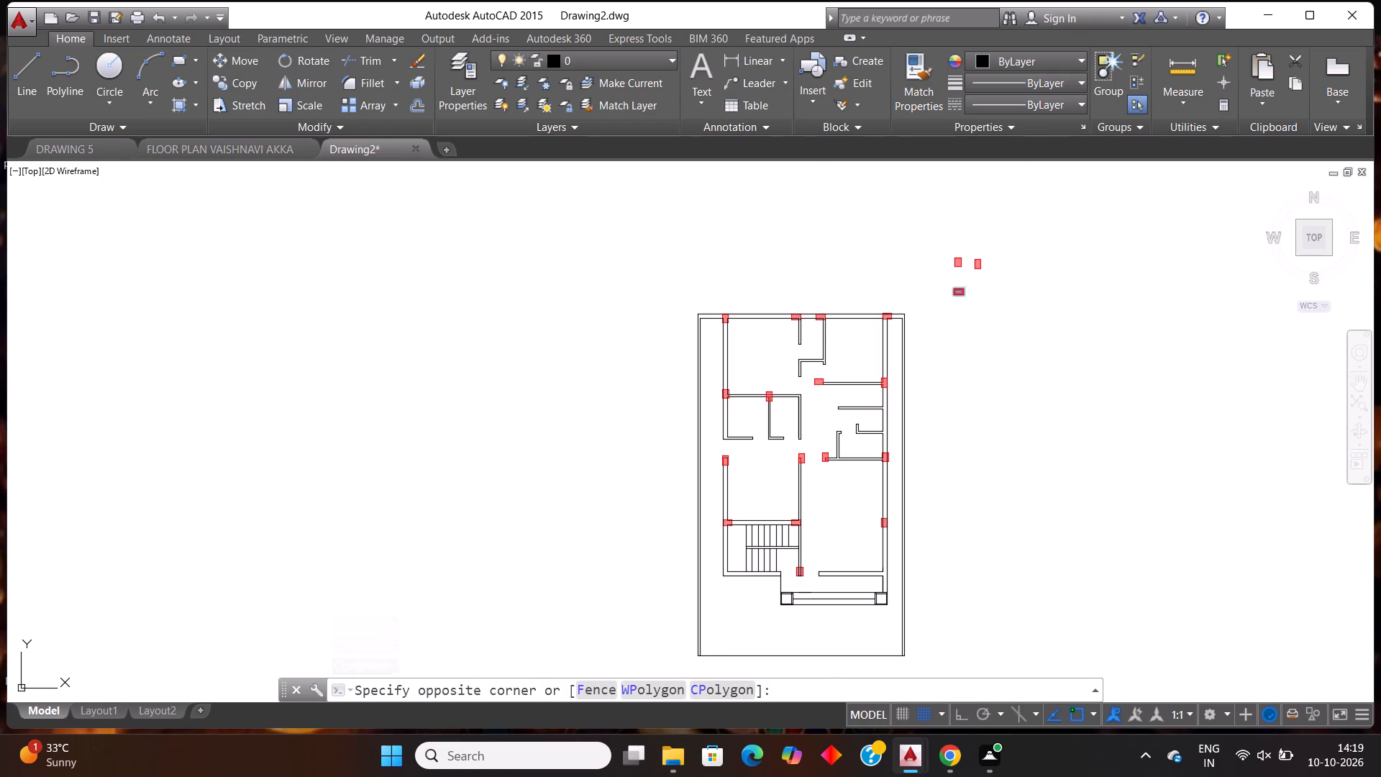
{"action": "left_click", "coordinate": [926, 279]}
{"action": "key", "text": "ctrl+c"}
{"action": "key", "text": "ctrl+v"}
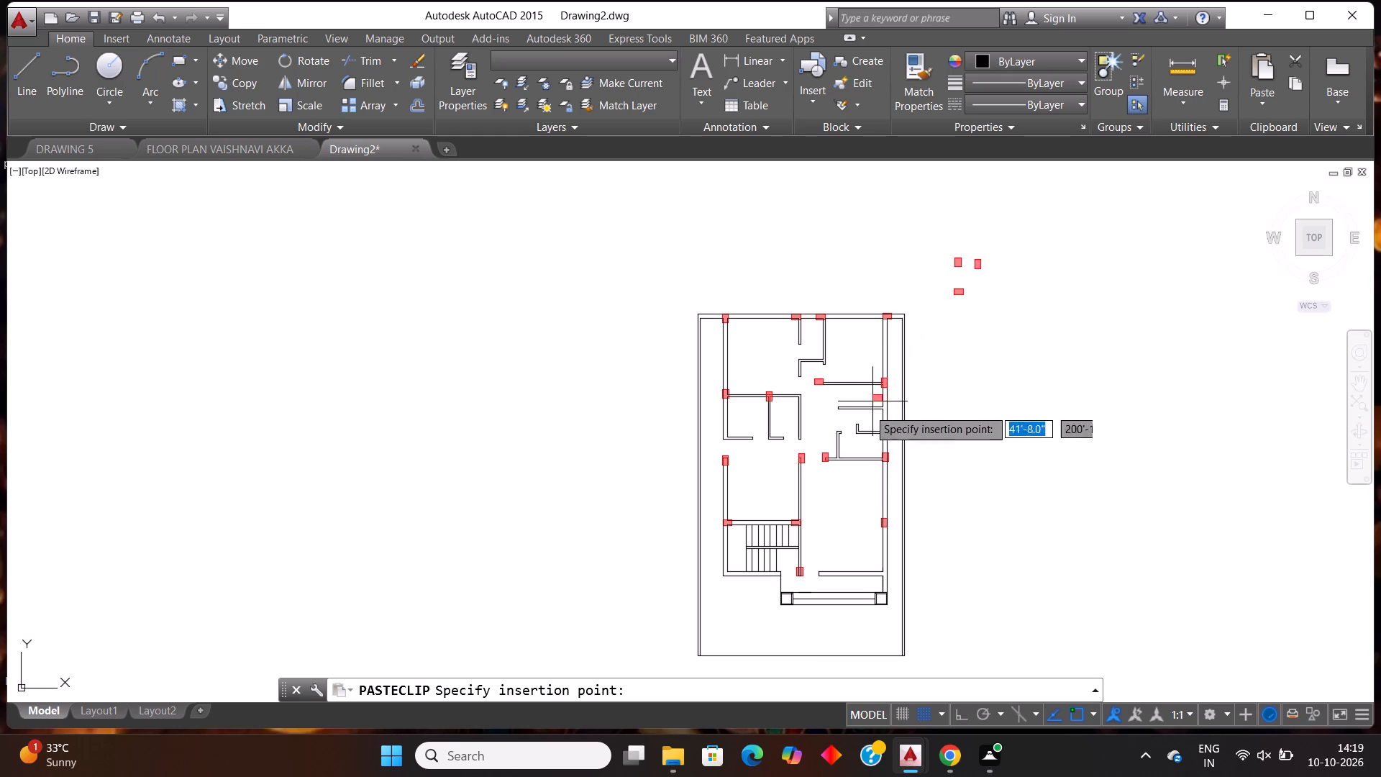
{"action": "scroll", "coordinate": [716, 578], "scroll_direction": "up", "scroll_amount": 3}
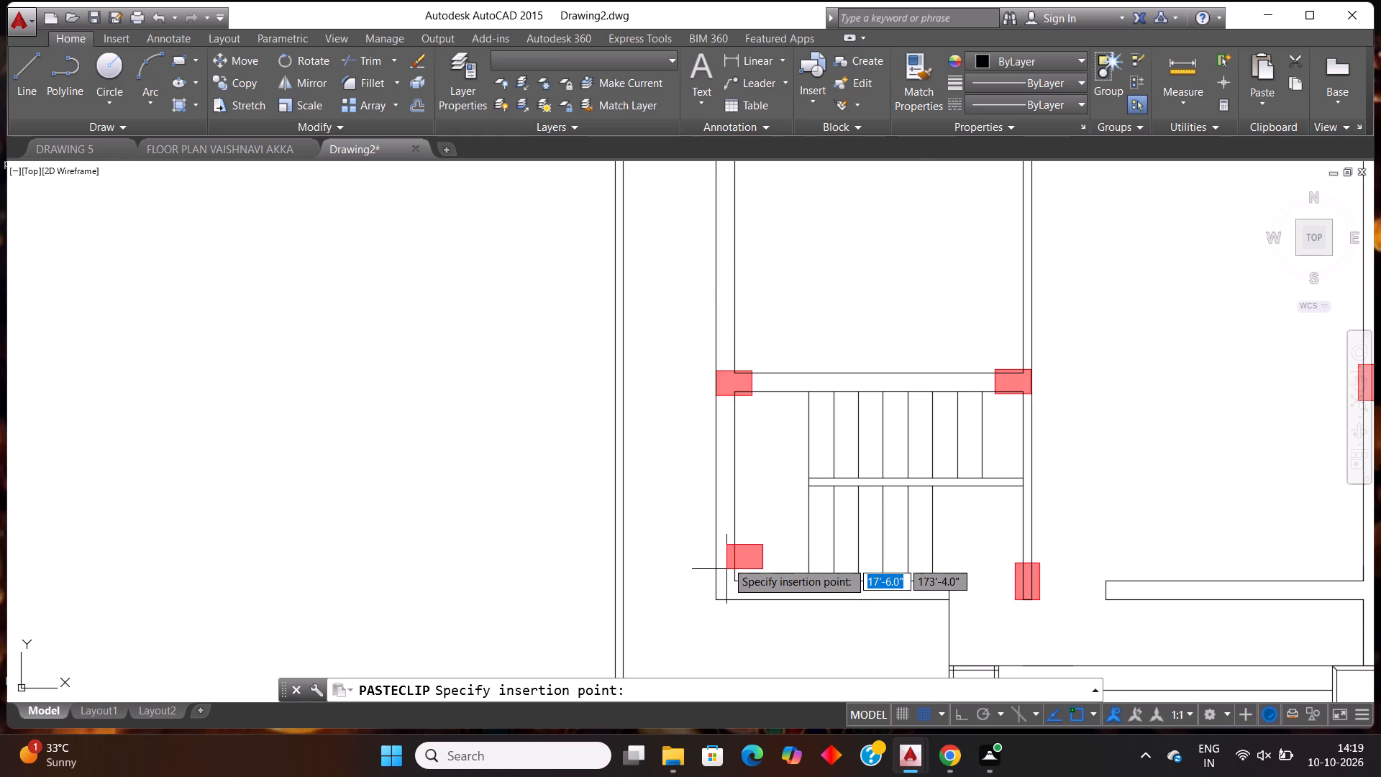
{"action": "scroll", "coordinate": [726, 561], "scroll_direction": "down", "scroll_amount": 2}
{"action": "scroll", "coordinate": [721, 578], "scroll_direction": "up", "scroll_amount": 4}
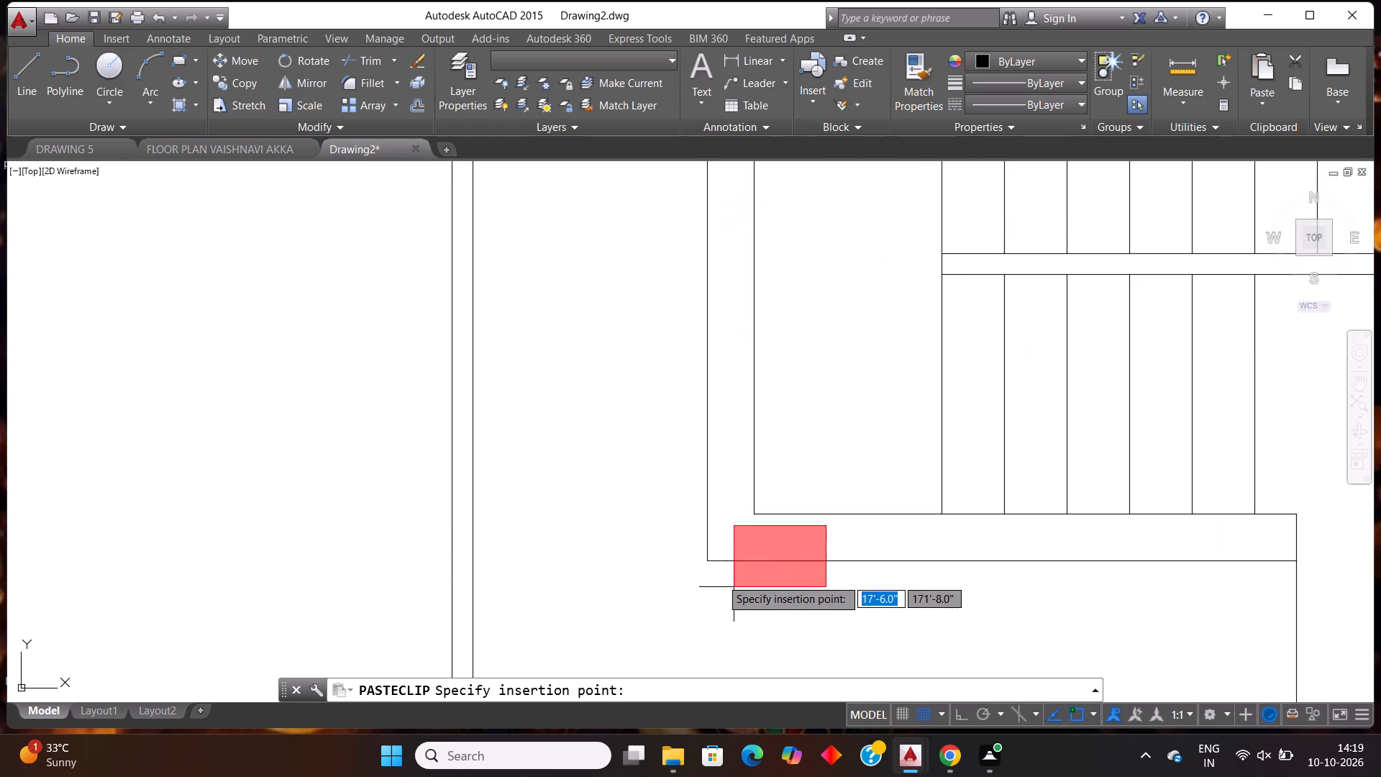
{"action": "left_click", "coordinate": [717, 552]}
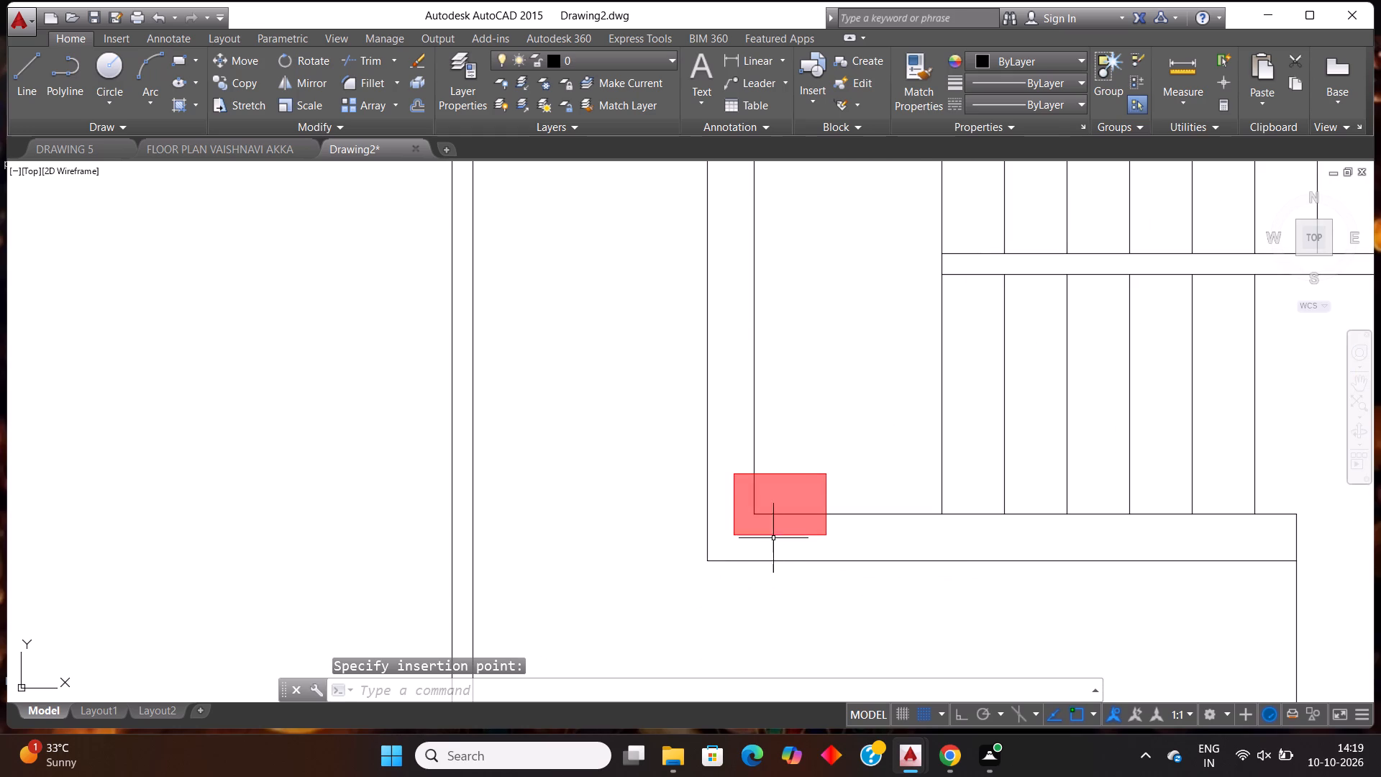
Move the pasted horizontal column and its fill down and left, closer to the outer corner of the staircase walls.
{"action": "left_click", "coordinate": [841, 486]}
{"action": "left_click", "coordinate": [819, 476]}
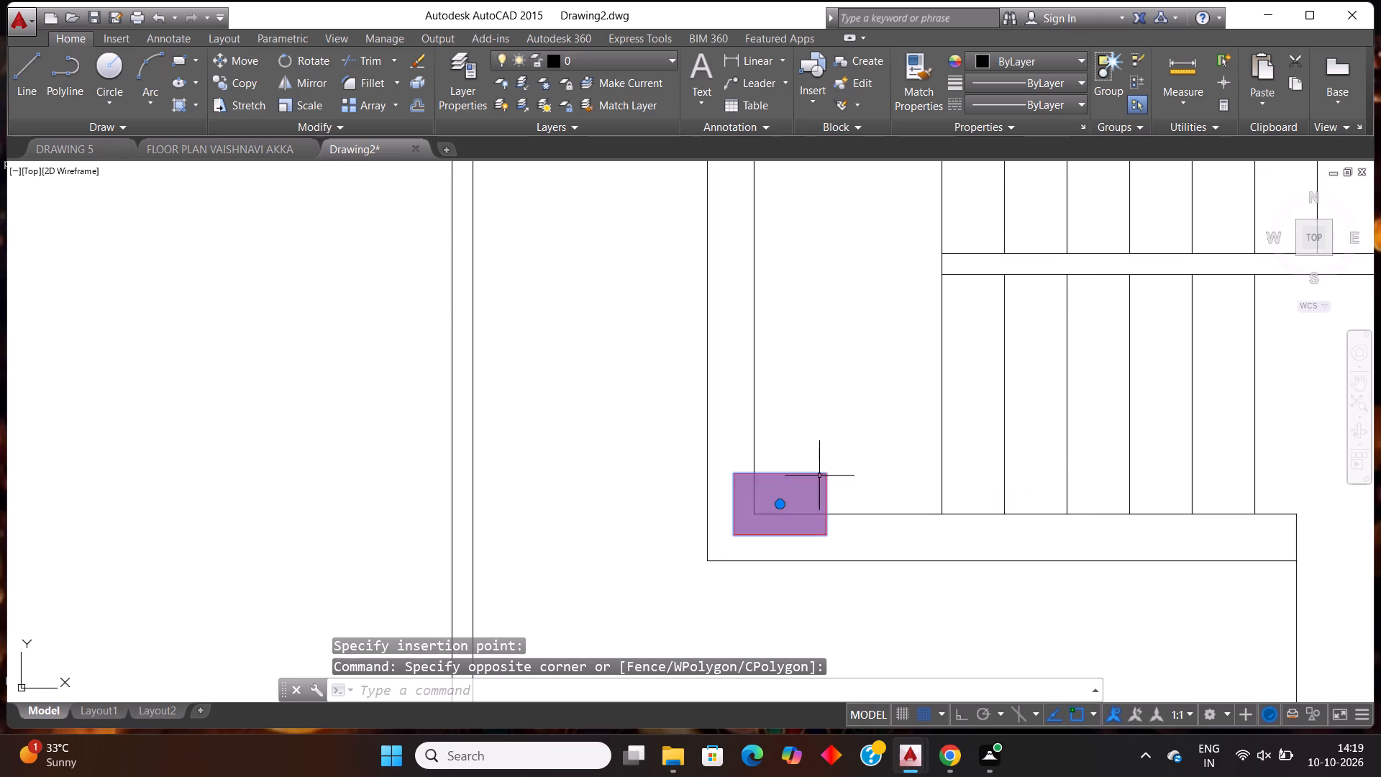
{"action": "left_click_drag", "start_coordinate": [737, 535], "coordinate": [723, 550]}
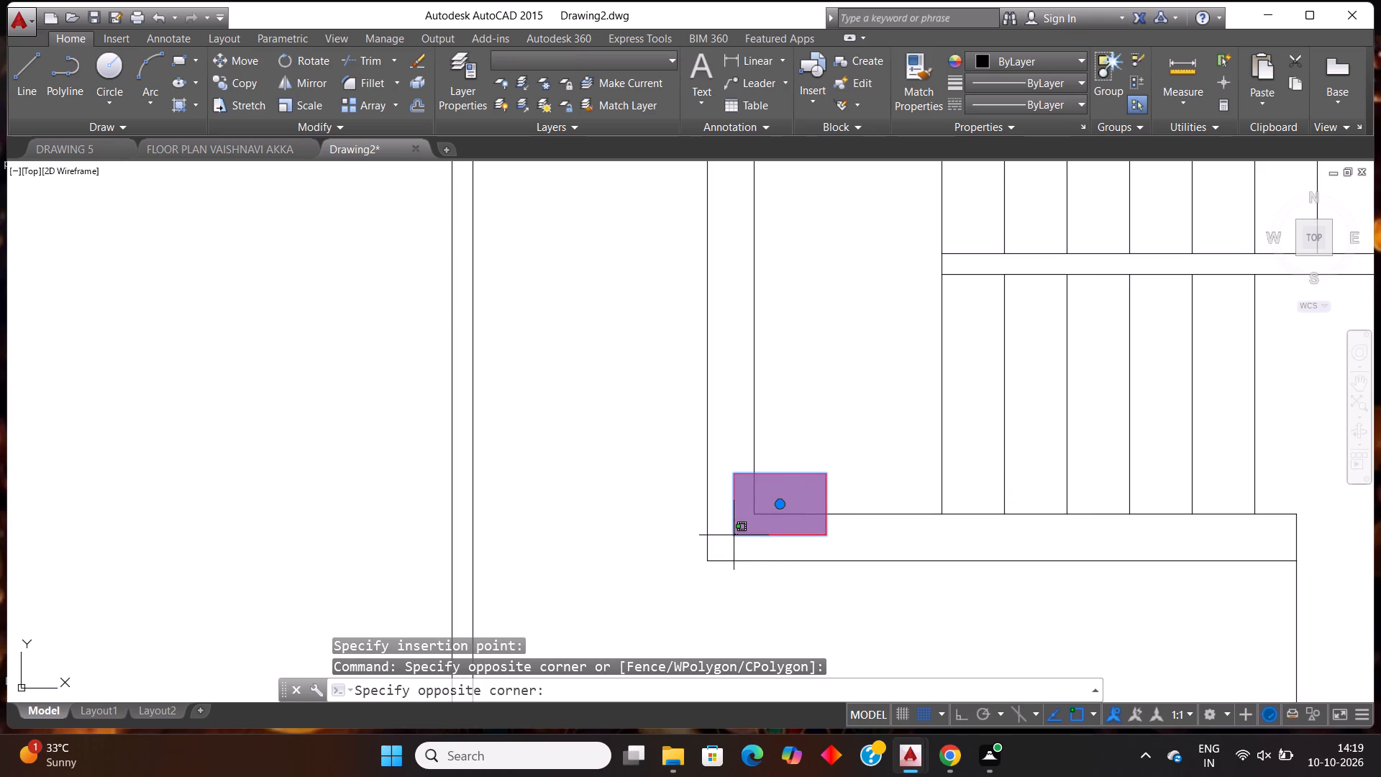
{"action": "left_click_drag", "start_coordinate": [723, 550], "coordinate": [702, 568]}
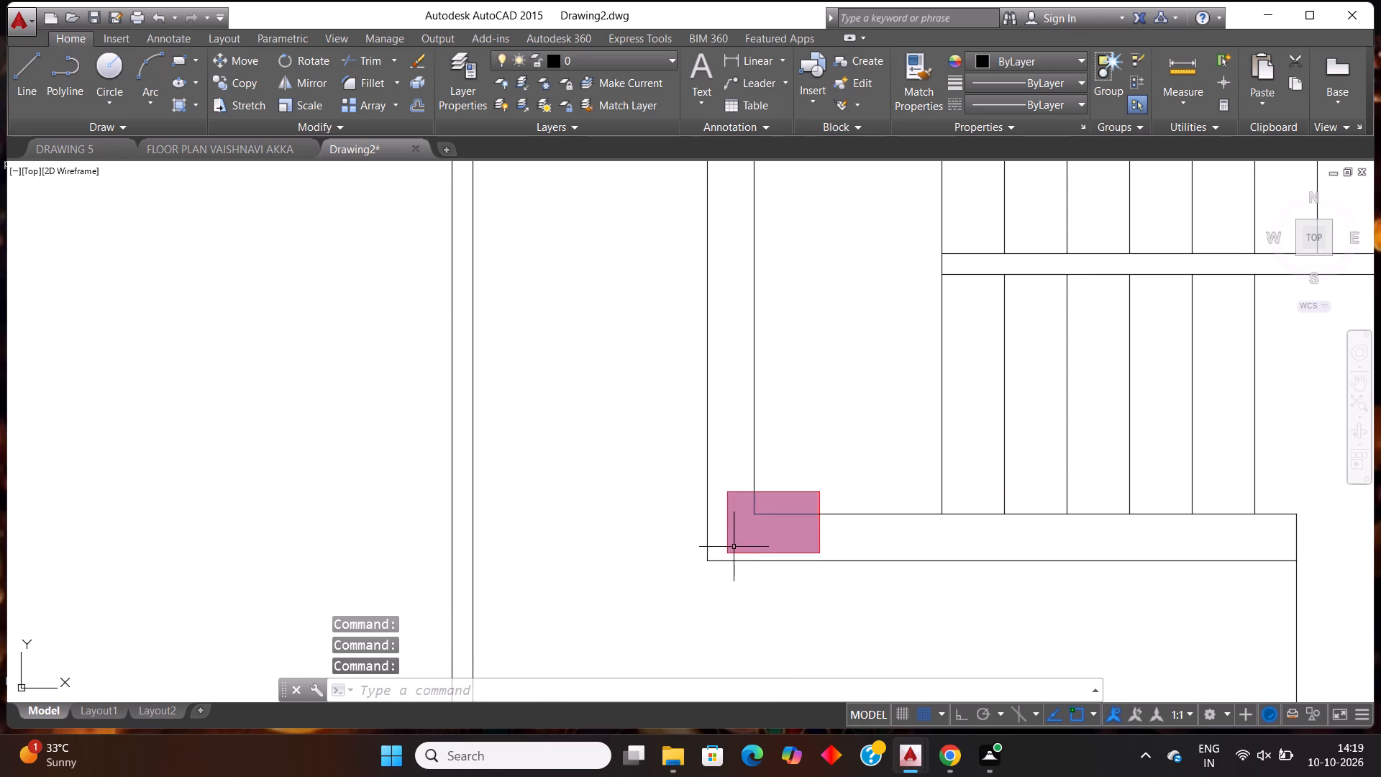
Move the horizontal column and its fill further down and left so its lower-left corner meets the walls' outer corner.
{"action": "left_click", "coordinate": [828, 542]}
{"action": "left_click", "coordinate": [781, 531]}
{"action": "left_click_drag", "start_coordinate": [743, 545], "coordinate": [739, 547]}
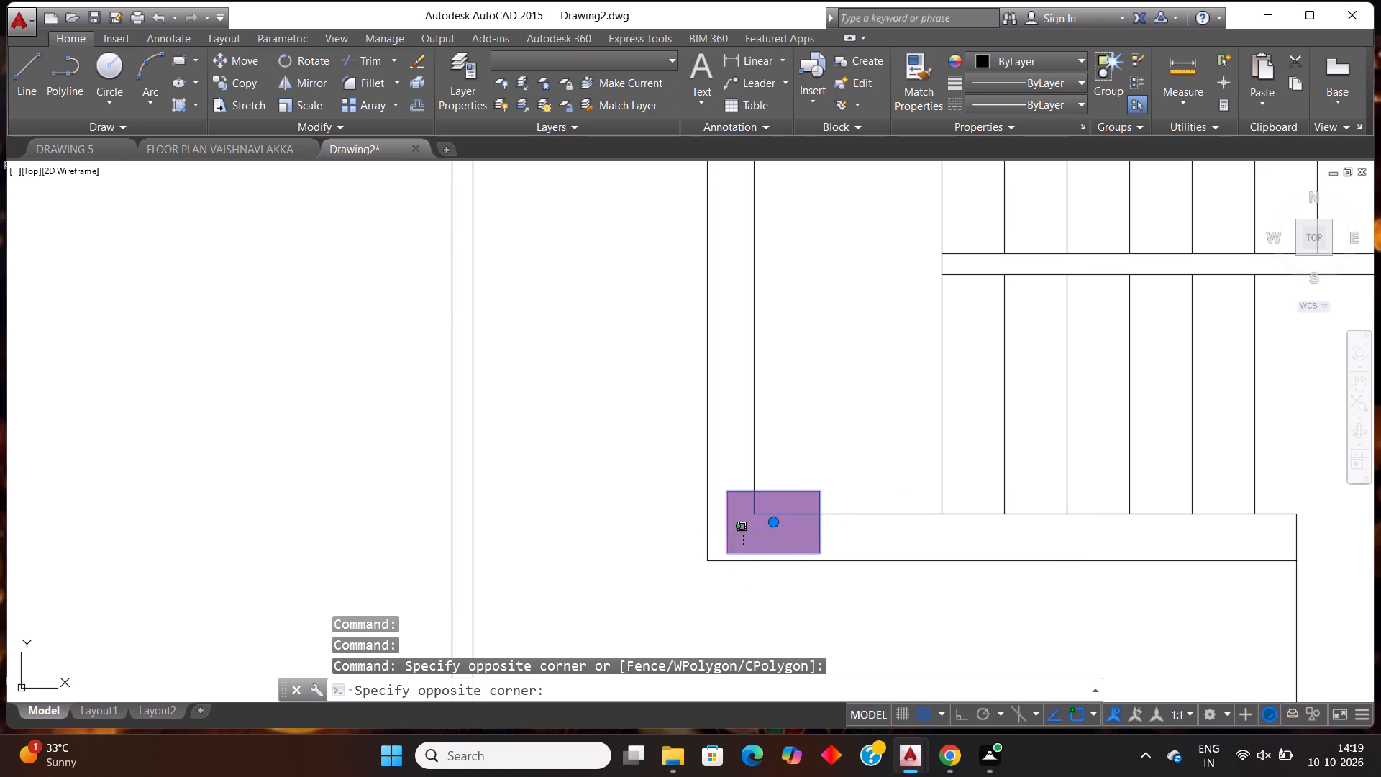
{"action": "left_click_drag", "start_coordinate": [739, 547], "coordinate": [701, 566]}
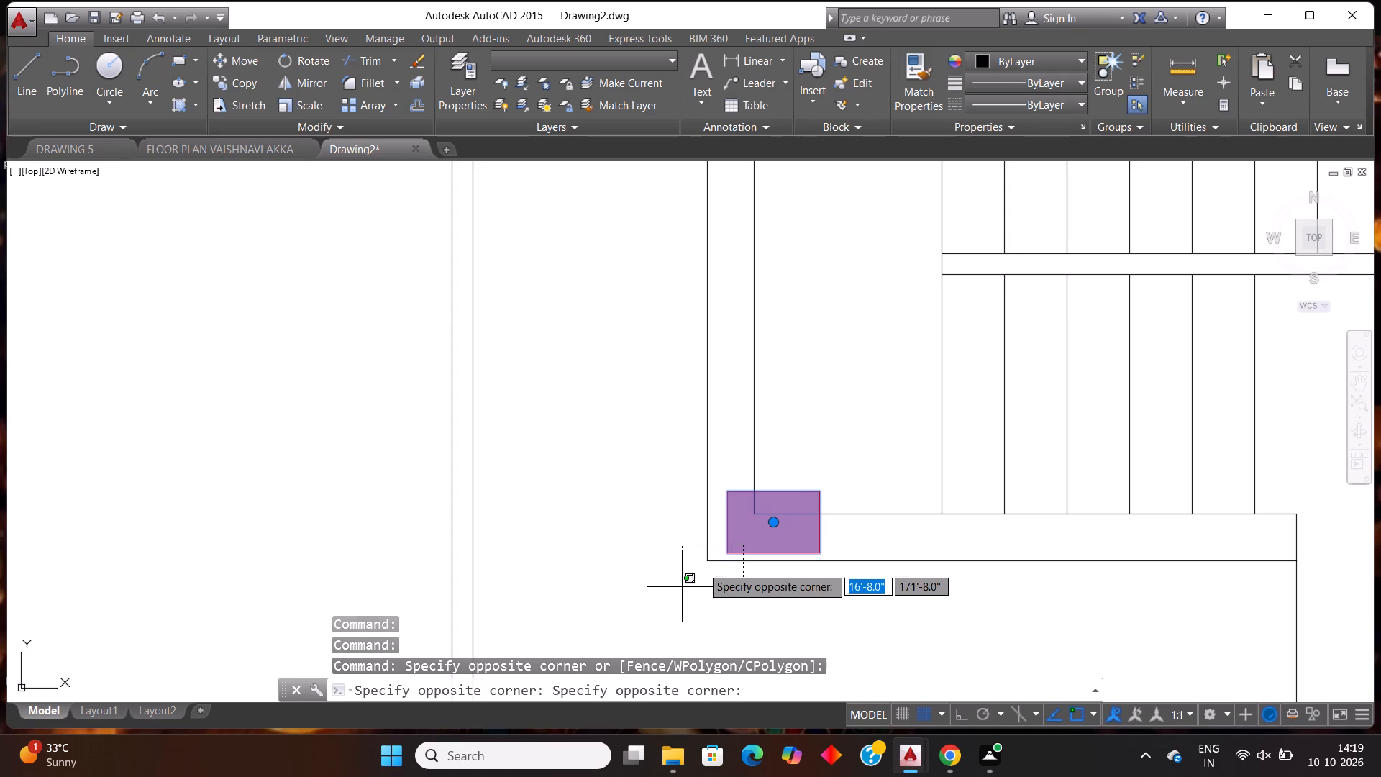
{"action": "left_click", "coordinate": [714, 562]}
{"action": "scroll", "coordinate": [762, 535], "scroll_direction": "down", "scroll_amount": 2}
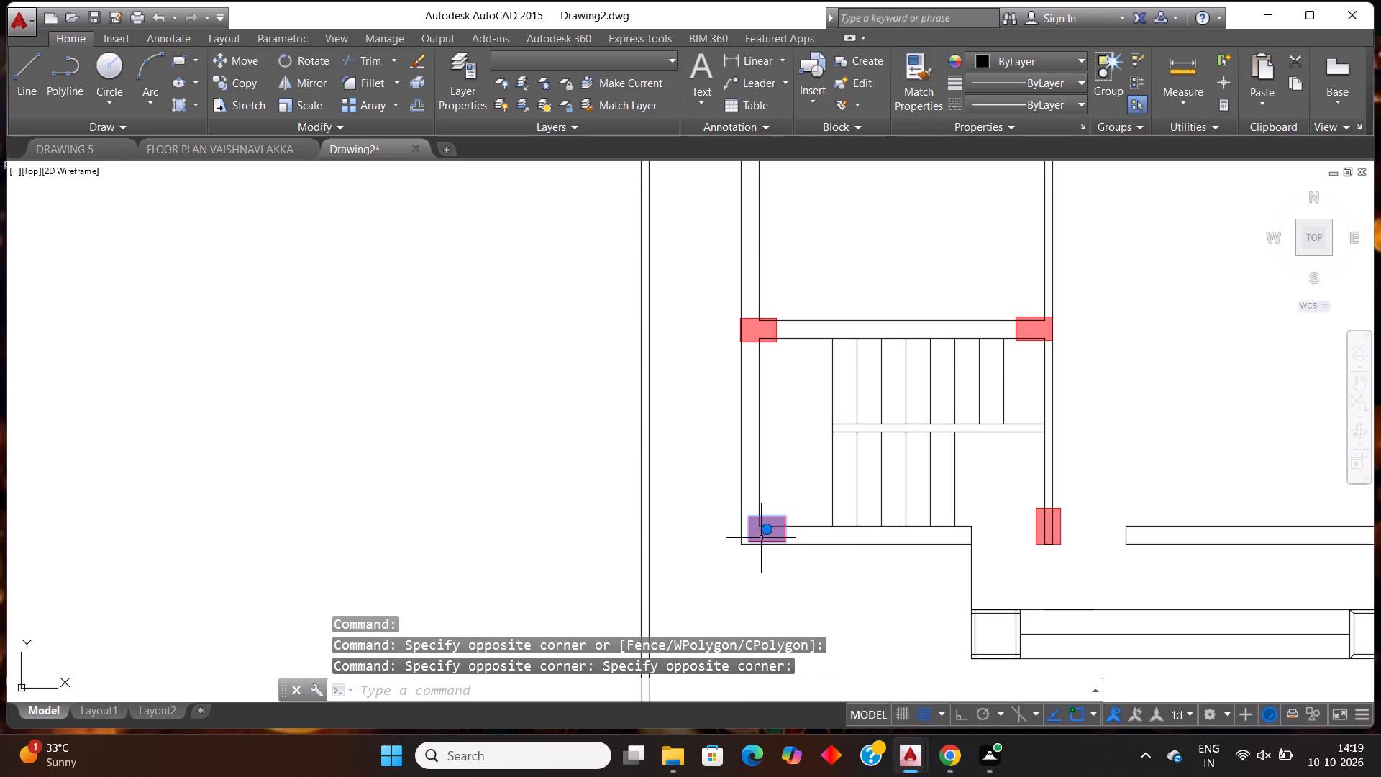
{"action": "scroll", "coordinate": [825, 512], "scroll_direction": "up", "scroll_amount": 3}
{"action": "scroll", "coordinate": [708, 564], "scroll_direction": "down", "scroll_amount": 3}
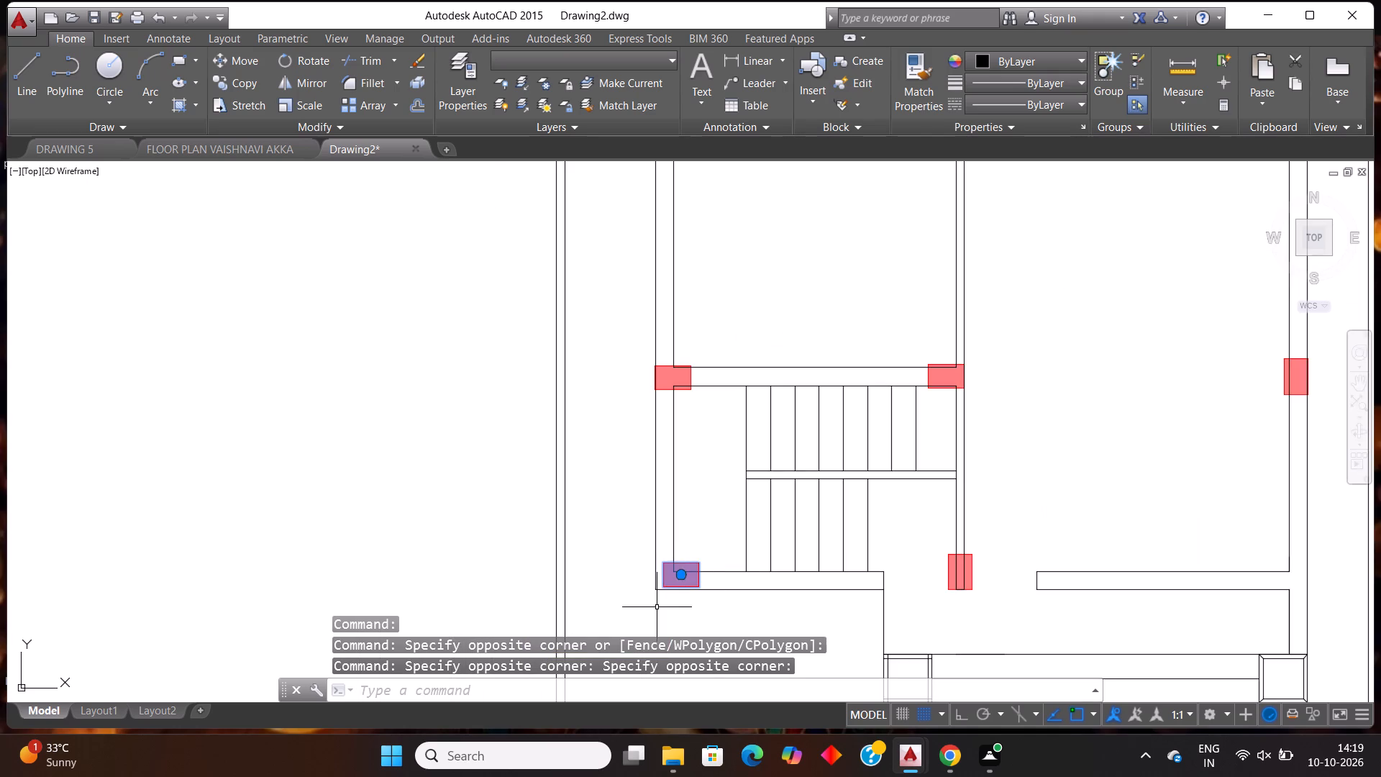
{"action": "scroll", "coordinate": [652, 610], "scroll_direction": "up", "scroll_amount": 5}
{"action": "left_click_drag", "start_coordinate": [677, 406], "coordinate": [641, 422]}
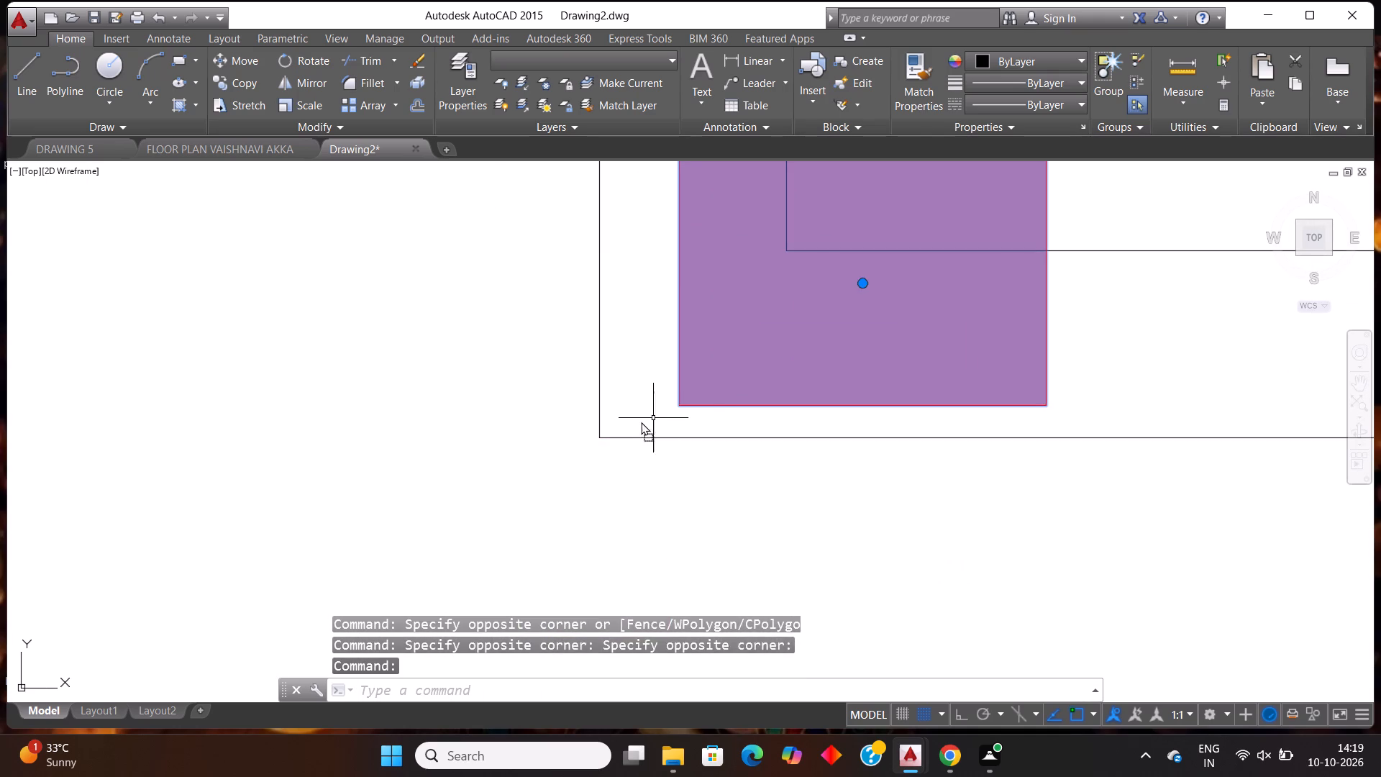
{"action": "left_click_drag", "start_coordinate": [641, 422], "coordinate": [597, 438]}
{"action": "scroll", "coordinate": [674, 437], "scroll_direction": "down", "scroll_amount": 7}
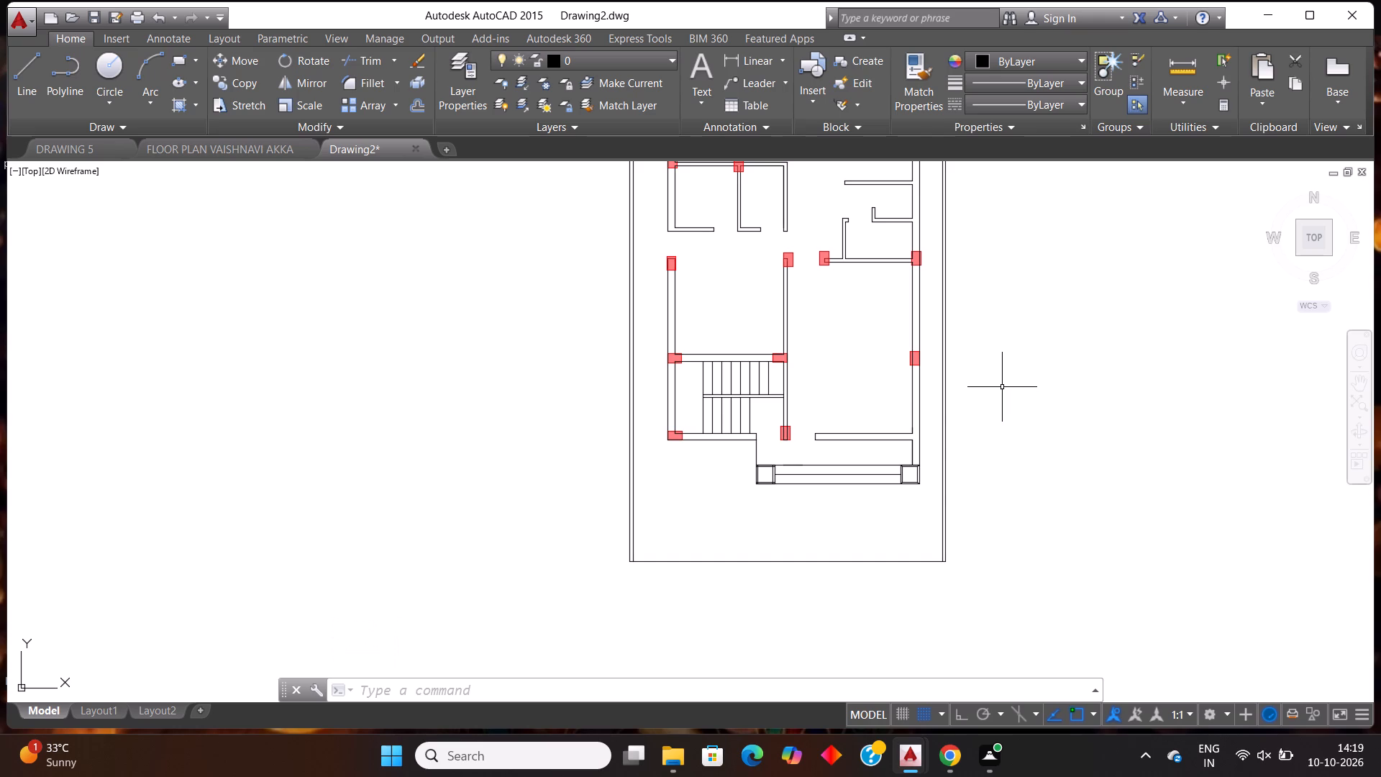
Paste a copy of the horizontal column and its fill where the front wall meets the right outer wall.
{"action": "key", "text": "ctrl+v"}
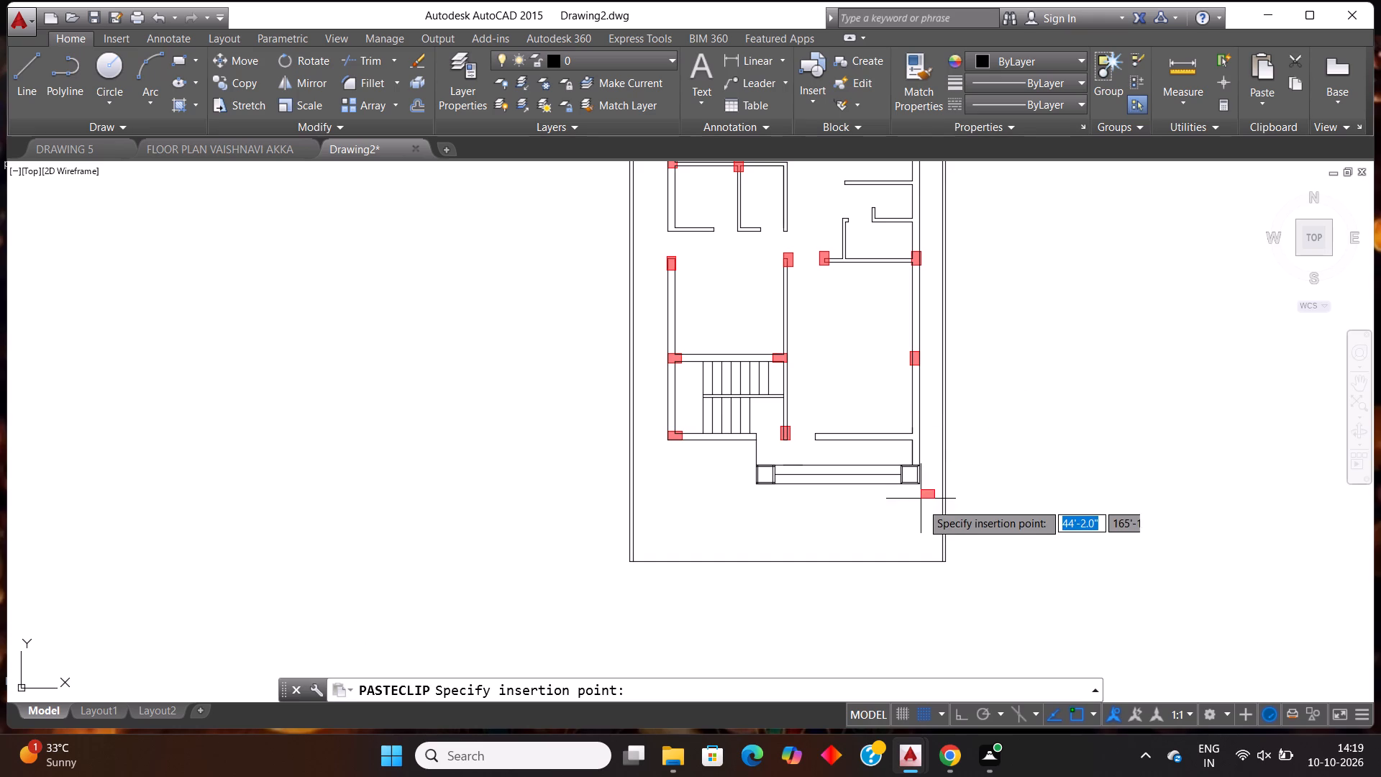
{"action": "scroll", "coordinate": [909, 447], "scroll_direction": "up", "scroll_amount": 4}
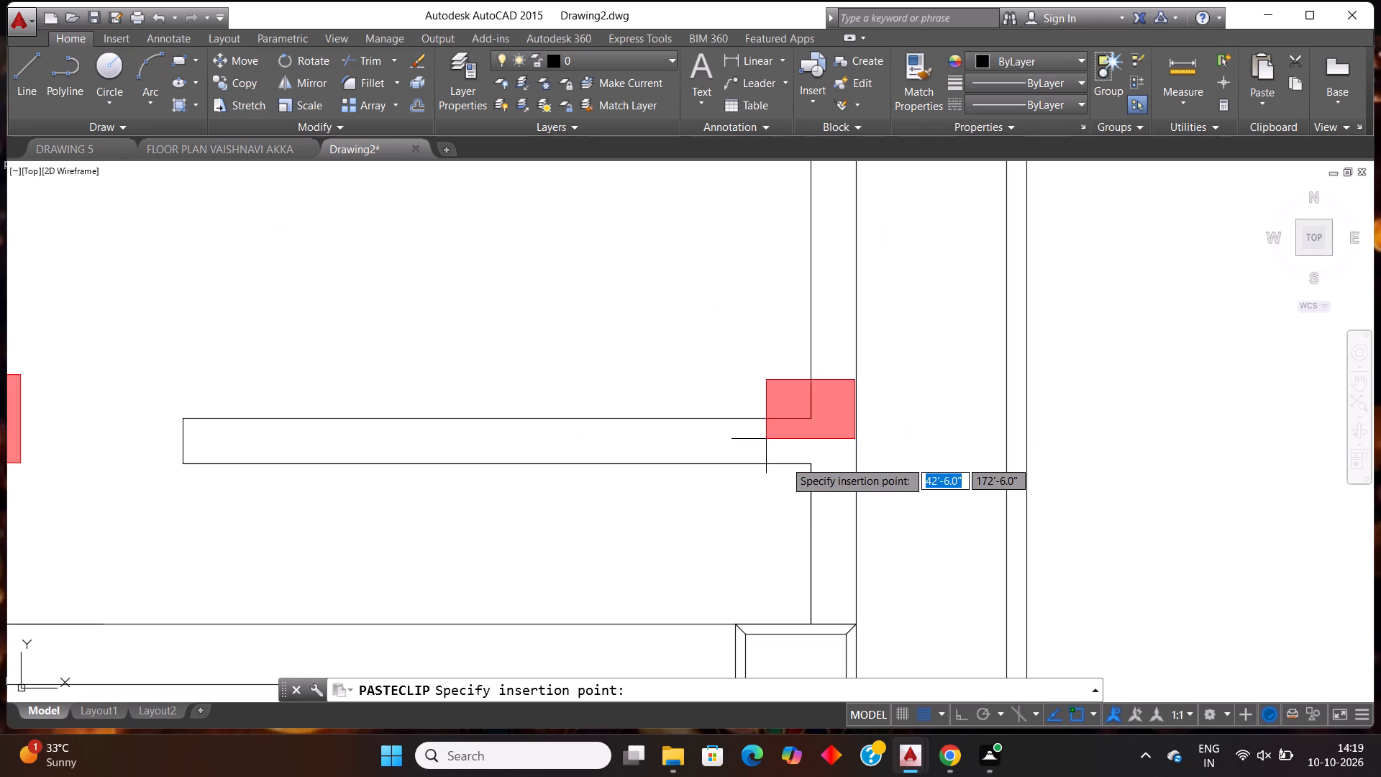
{"action": "left_click", "coordinate": [773, 462]}
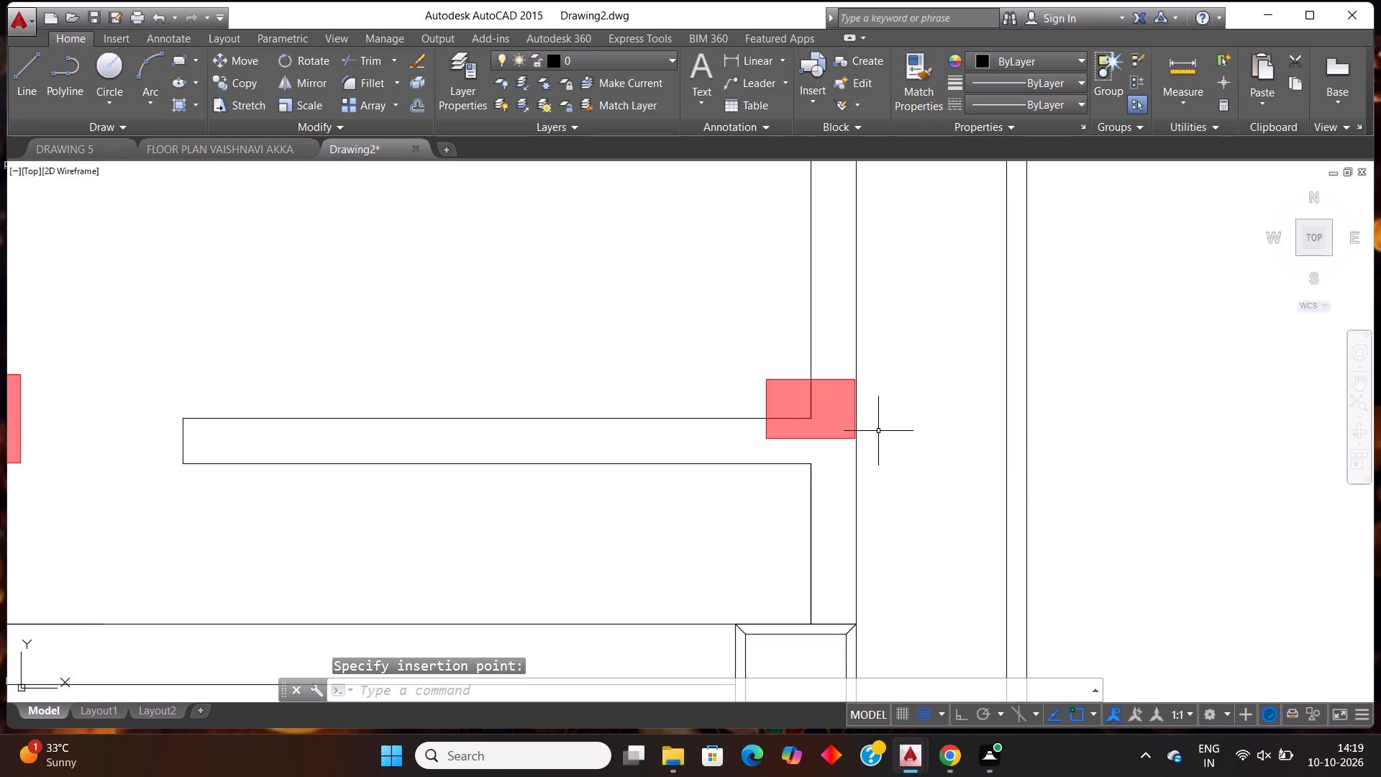
Move the pasted horizontal column and its fill down so its bottom edge meets the front wall's lower line, flush with the outer wall face.
{"action": "left_click", "coordinate": [842, 451]}
{"action": "left_click", "coordinate": [839, 425]}
{"action": "left_click_drag", "start_coordinate": [845, 417], "coordinate": [845, 424]}
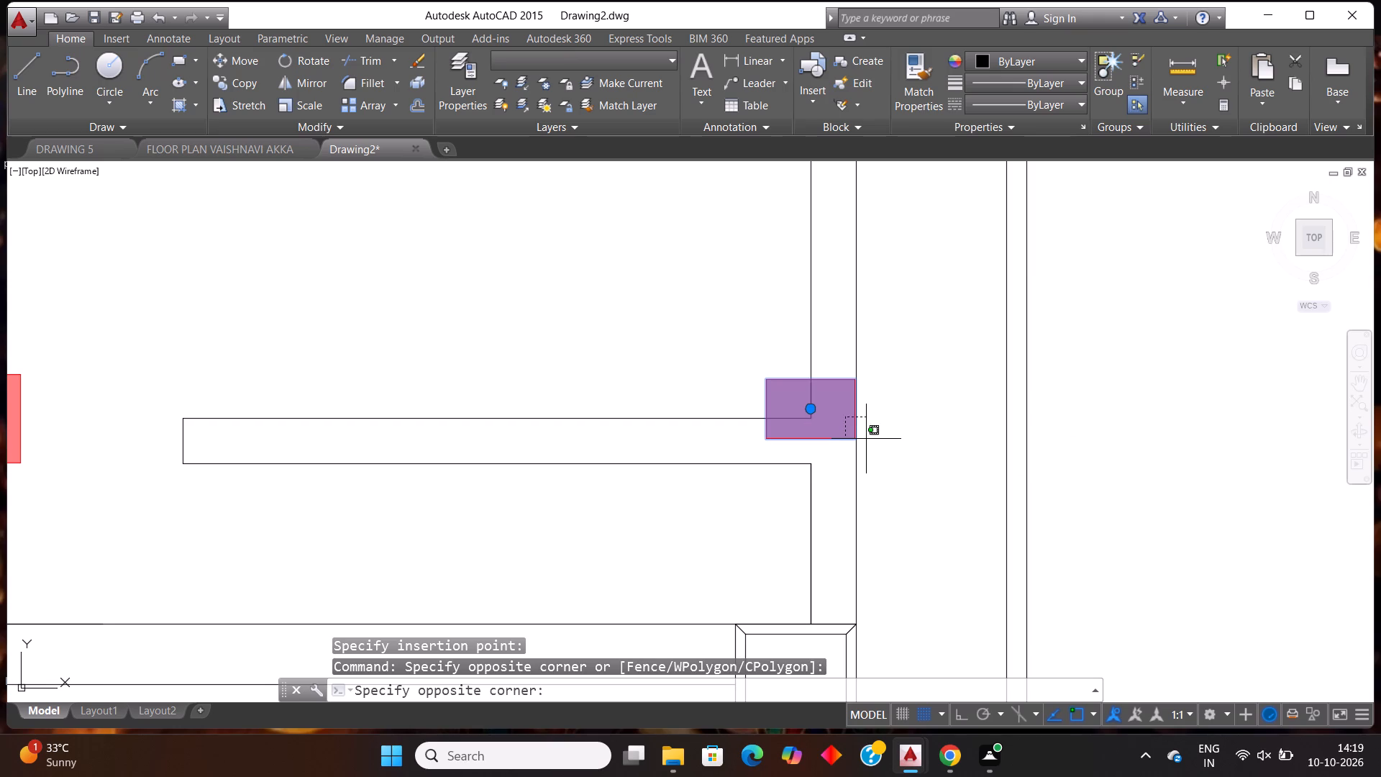
{"action": "left_click_drag", "start_coordinate": [845, 424], "coordinate": [829, 465]}
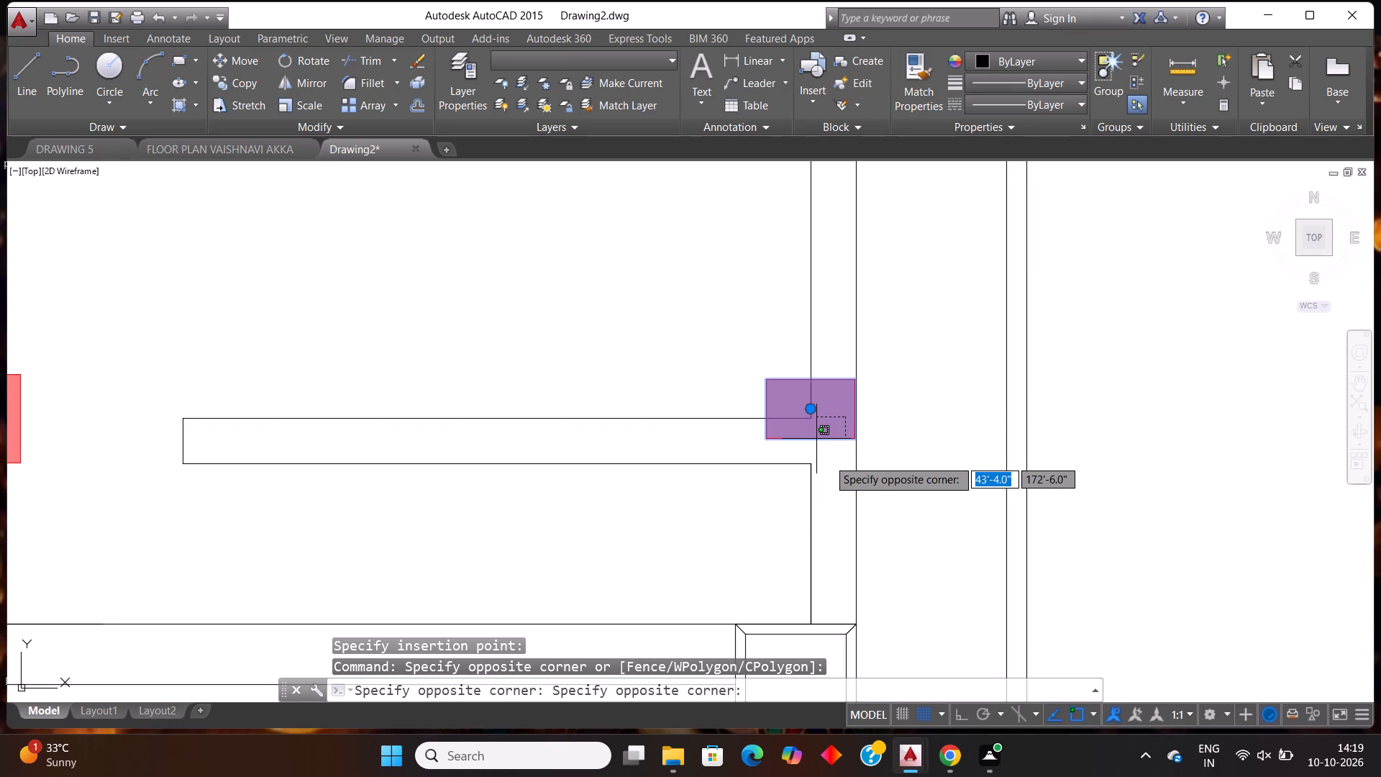
{"action": "left_click", "coordinate": [835, 454]}
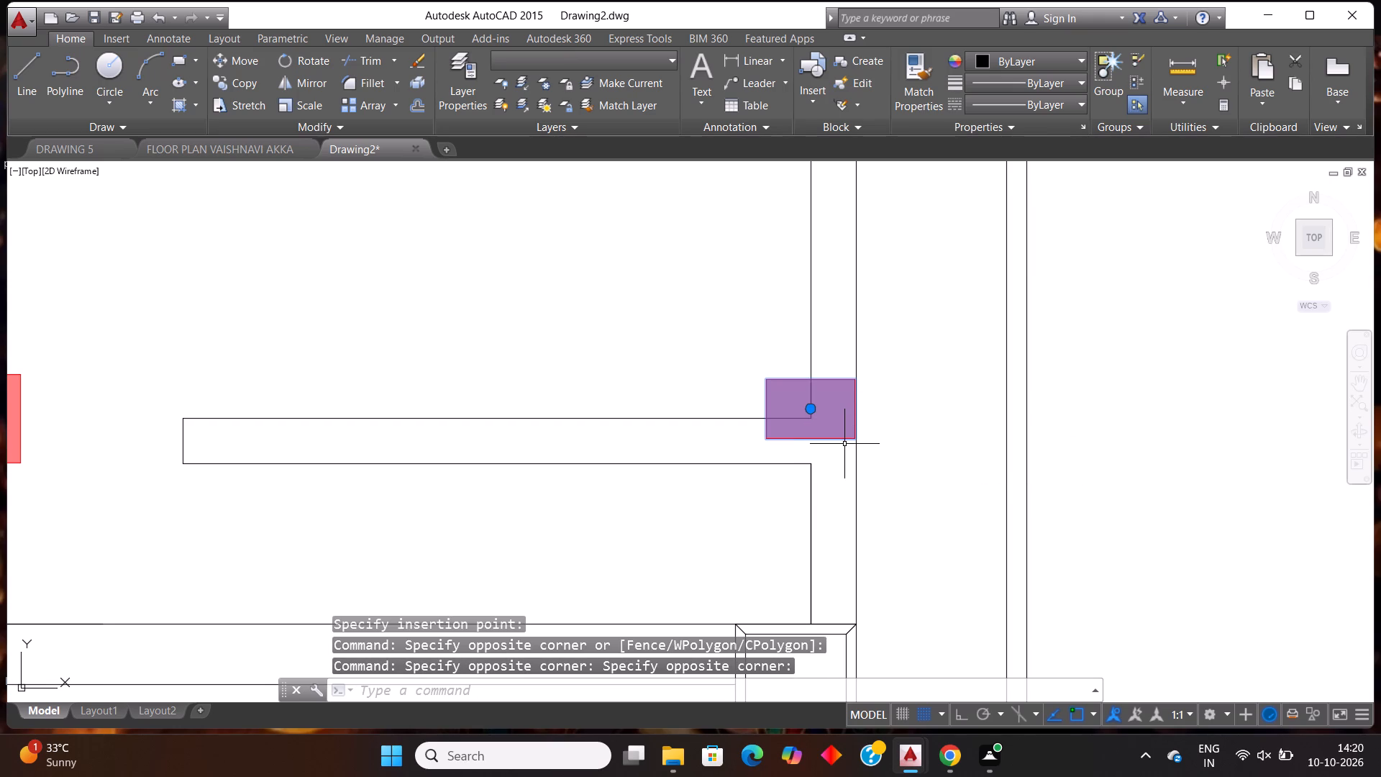
{"action": "left_click_drag", "start_coordinate": [850, 440], "coordinate": [848, 461]}
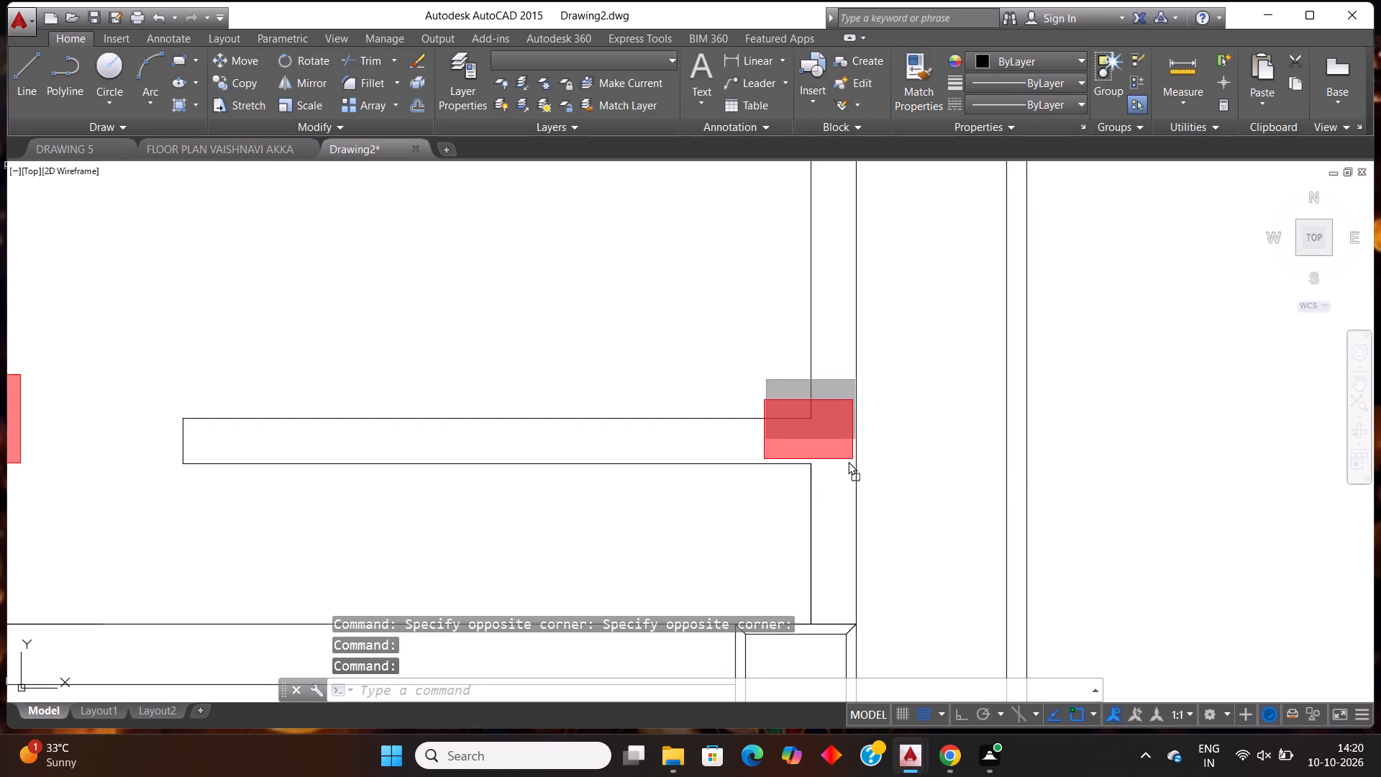
{"action": "left_click_drag", "start_coordinate": [848, 461], "coordinate": [854, 466]}
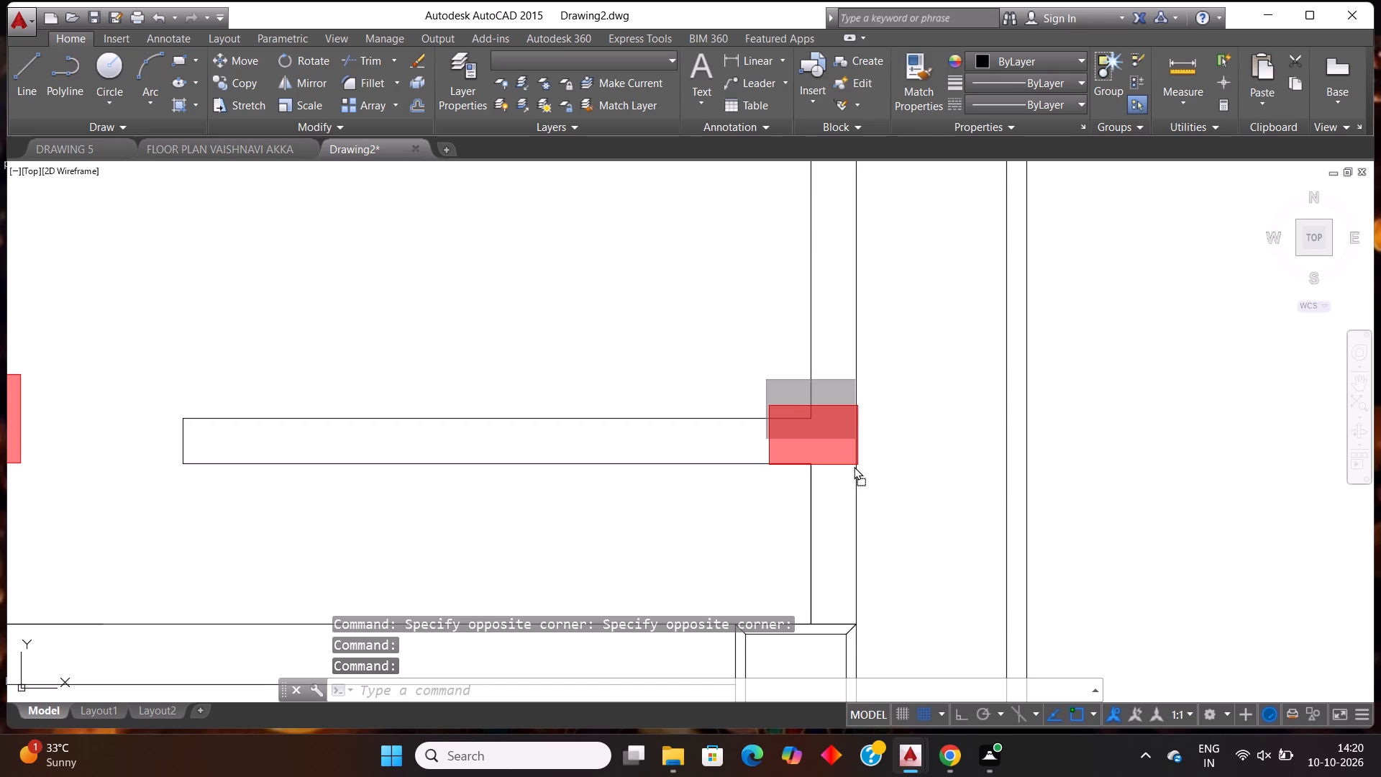
{"action": "left_click_drag", "start_coordinate": [854, 466], "coordinate": [852, 465]}
{"action": "scroll", "coordinate": [860, 458], "scroll_direction": "down", "scroll_amount": 4}
{"action": "key", "text": "Escape"}
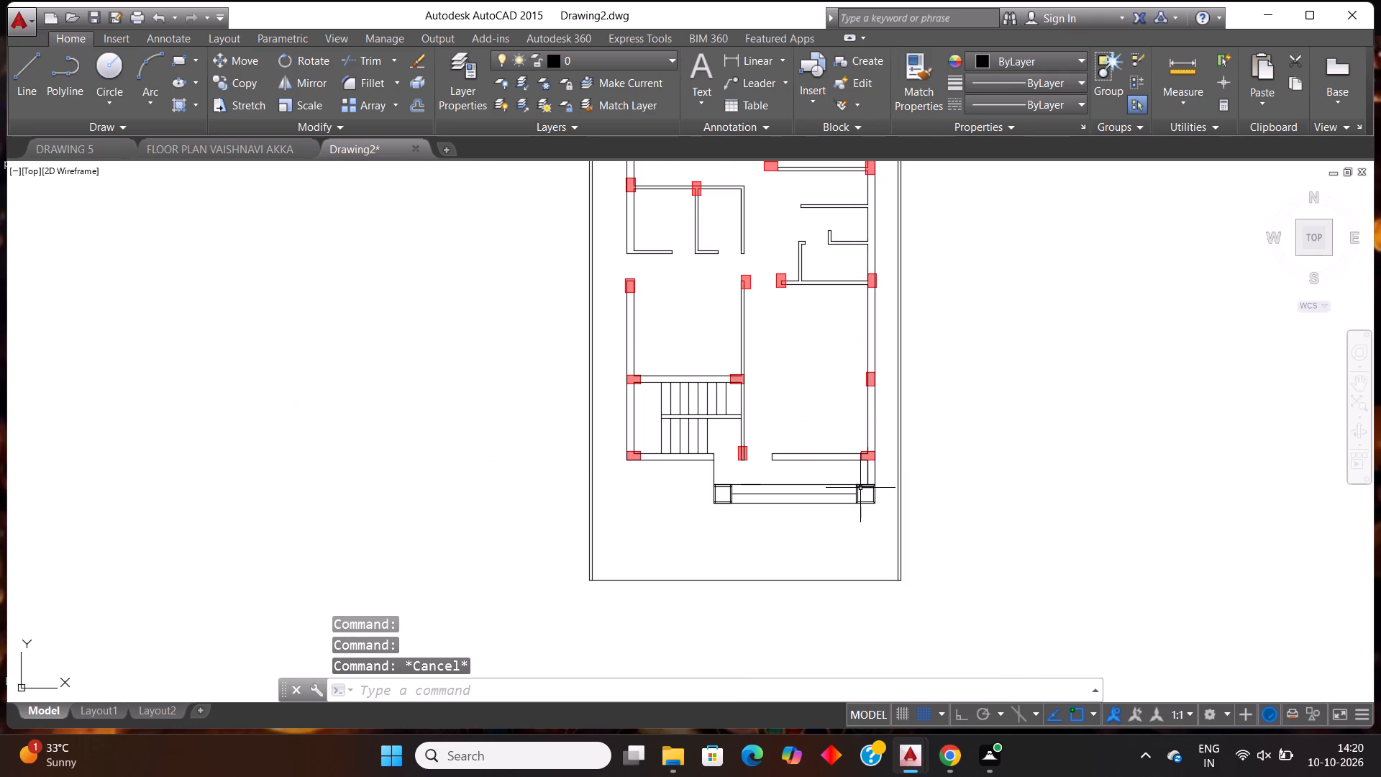
Delete the three spare column blocks and their fills outside the plan, beyond its upper-right corner.
{"action": "scroll", "coordinate": [859, 489], "scroll_direction": "down", "scroll_amount": 1}
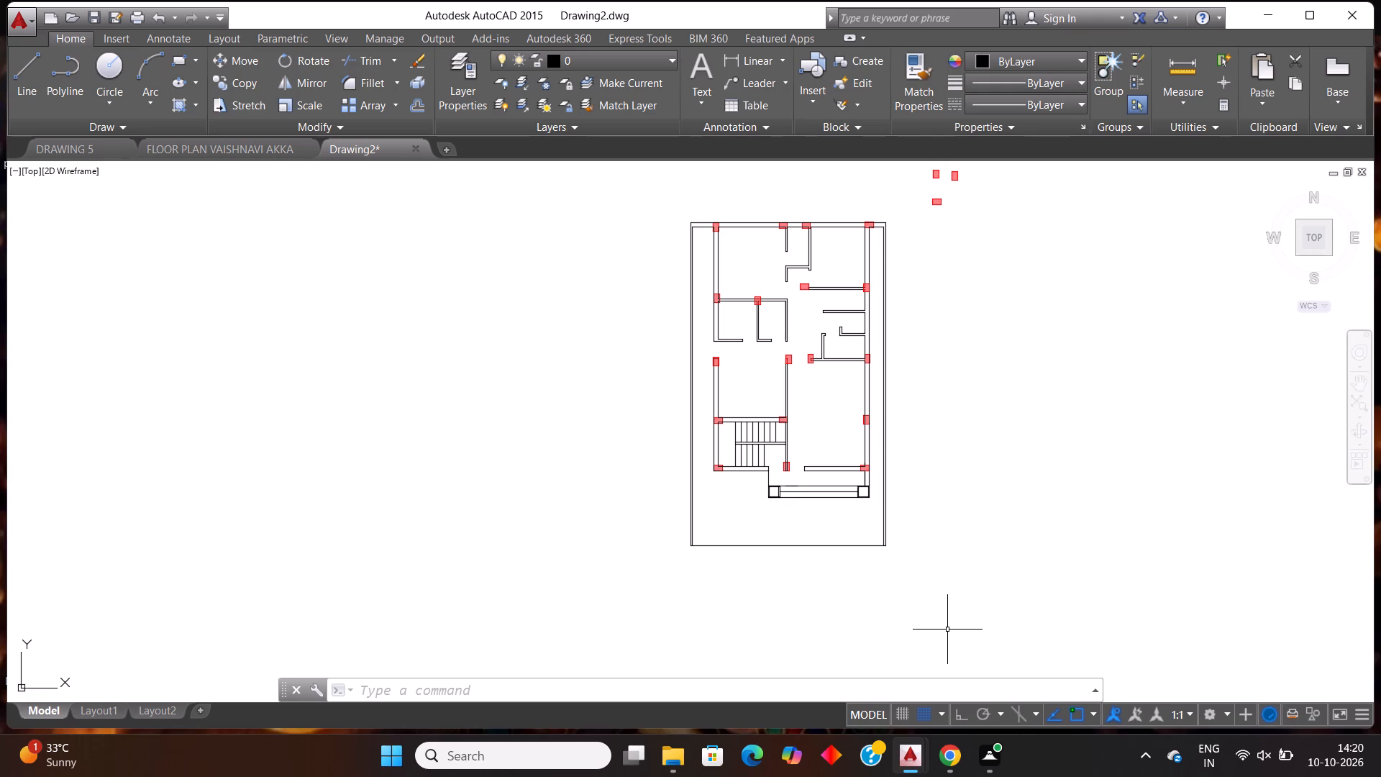
{"action": "scroll", "coordinate": [1108, 298], "scroll_direction": "down", "scroll_amount": 2}
{"action": "scroll", "coordinate": [1098, 270], "scroll_direction": "up", "scroll_amount": 4}
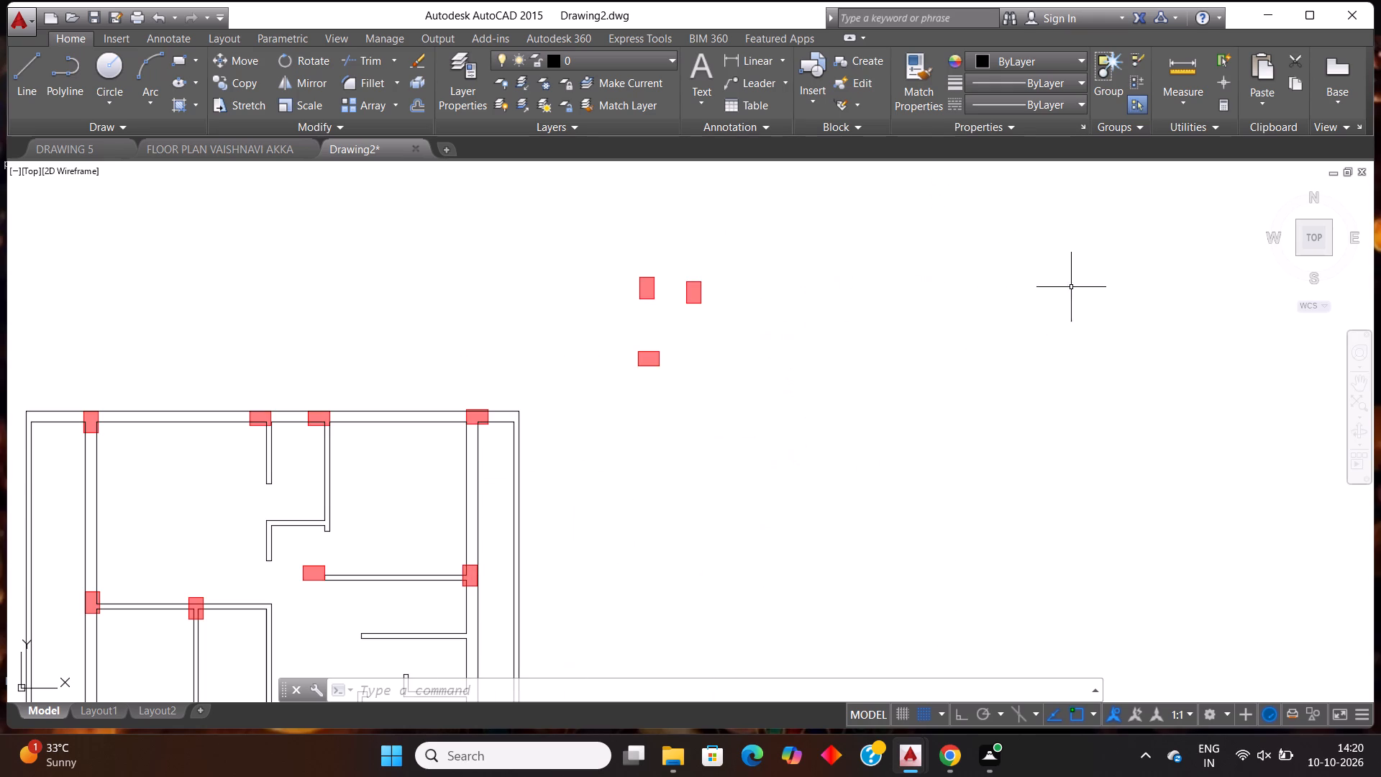
{"action": "left_click_drag", "start_coordinate": [770, 447], "coordinate": [771, 440]}
{"action": "left_click", "coordinate": [614, 235]}
{"action": "key", "text": "Delete"}
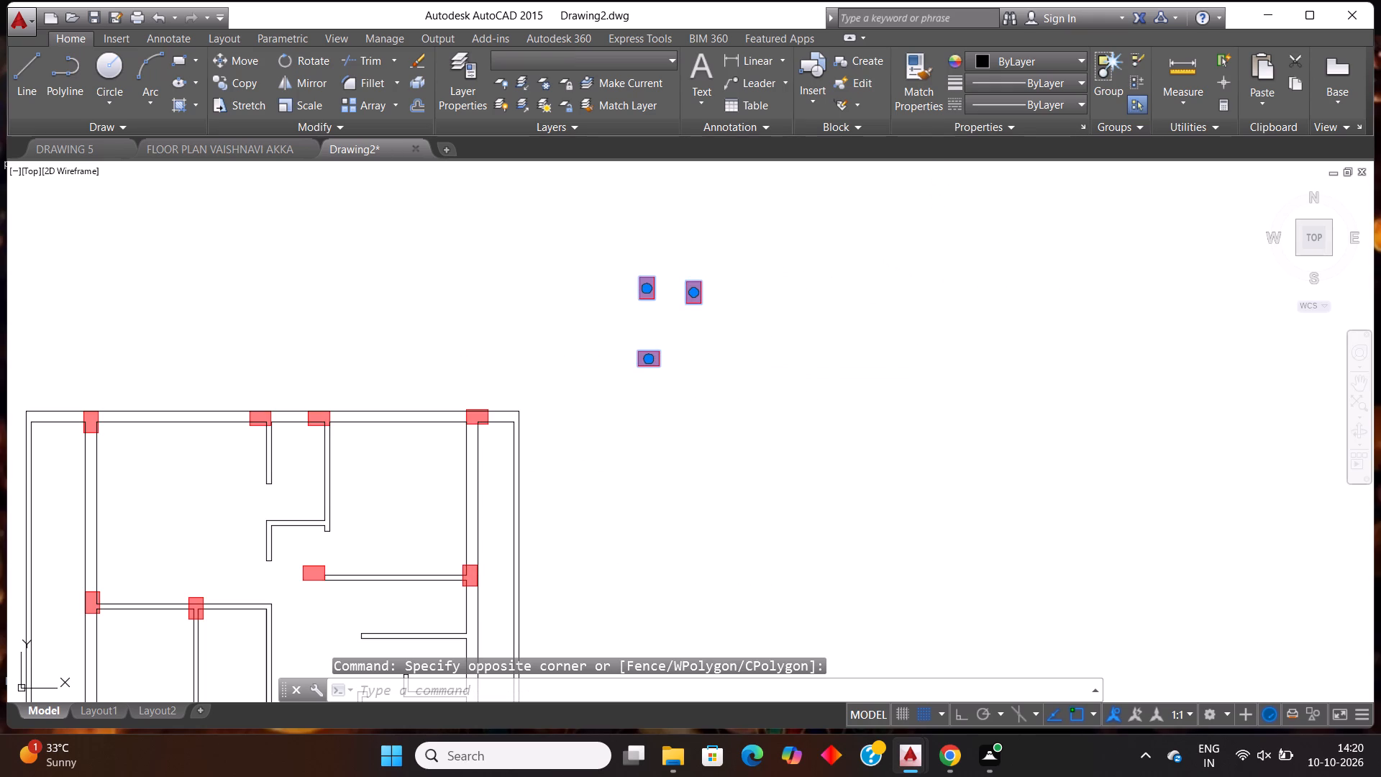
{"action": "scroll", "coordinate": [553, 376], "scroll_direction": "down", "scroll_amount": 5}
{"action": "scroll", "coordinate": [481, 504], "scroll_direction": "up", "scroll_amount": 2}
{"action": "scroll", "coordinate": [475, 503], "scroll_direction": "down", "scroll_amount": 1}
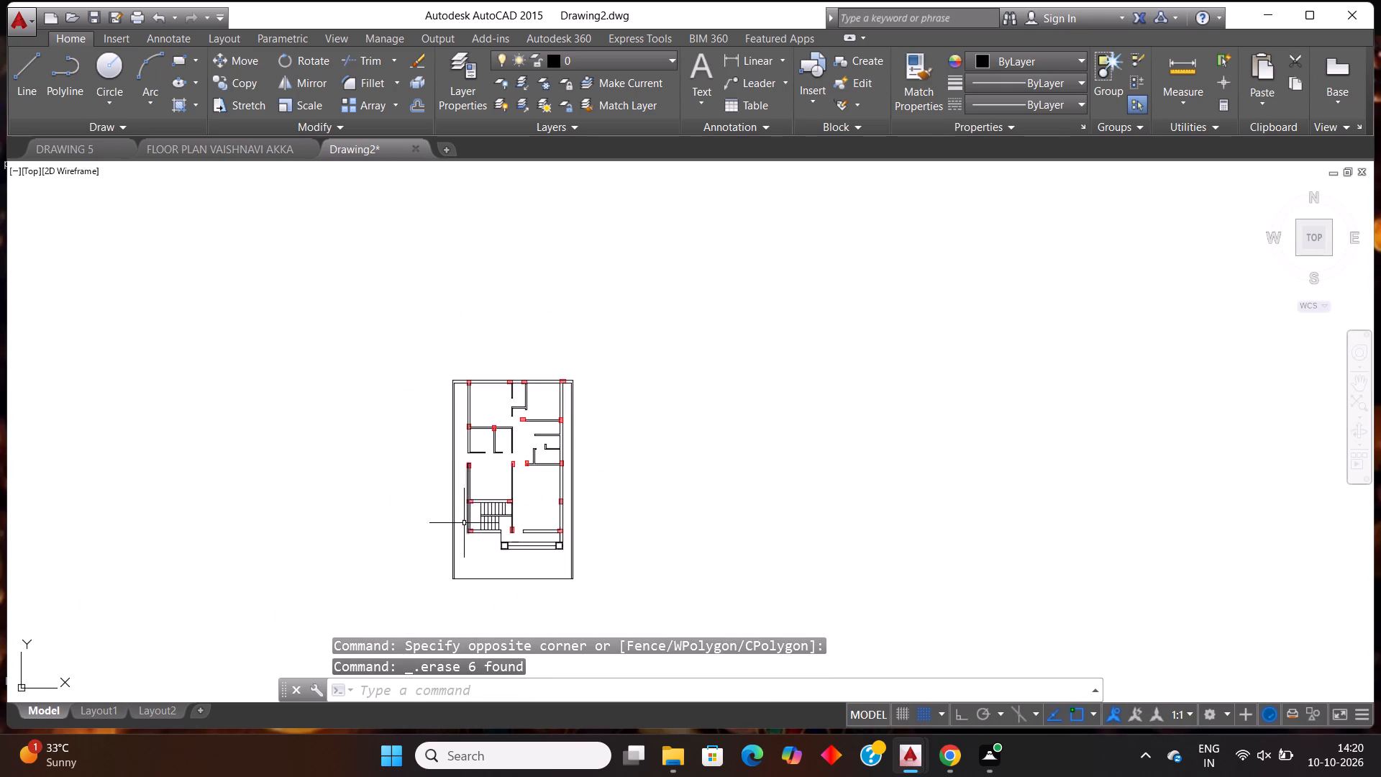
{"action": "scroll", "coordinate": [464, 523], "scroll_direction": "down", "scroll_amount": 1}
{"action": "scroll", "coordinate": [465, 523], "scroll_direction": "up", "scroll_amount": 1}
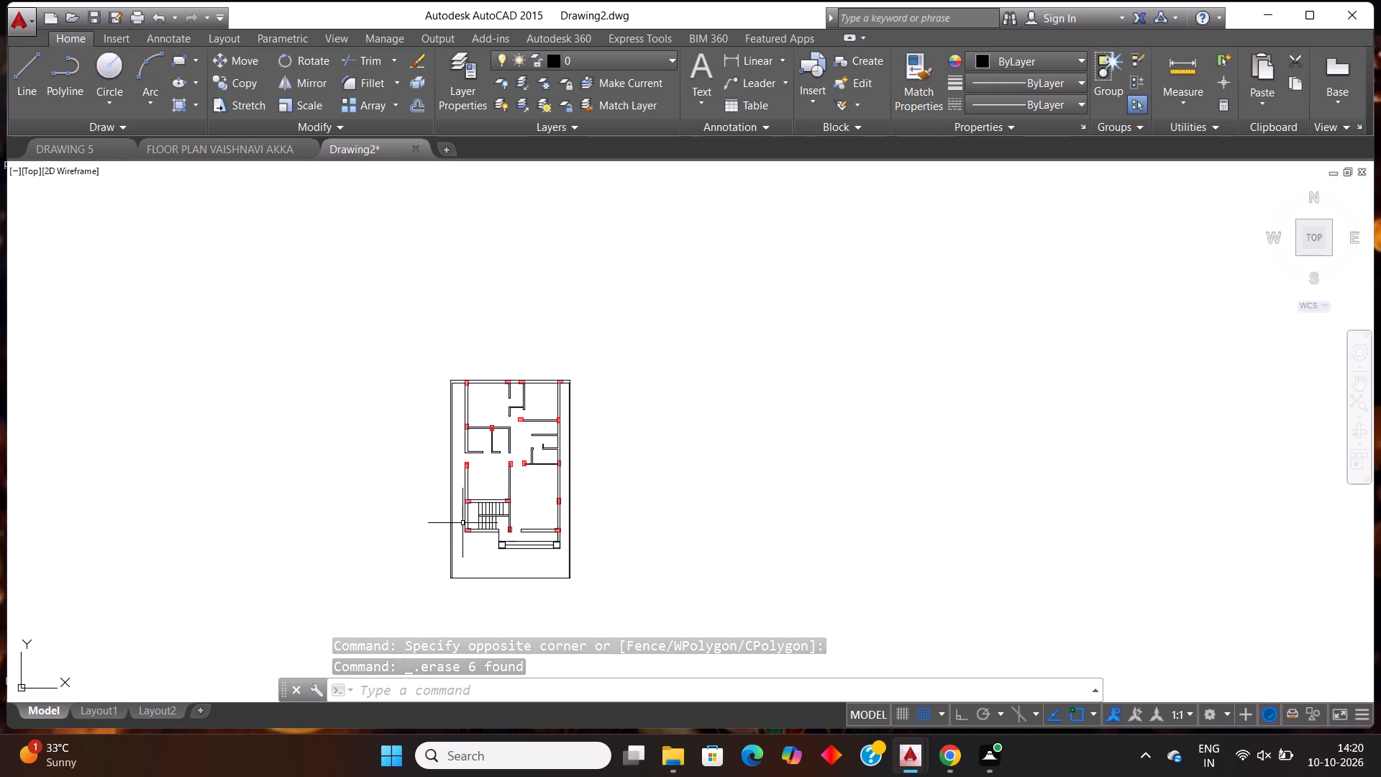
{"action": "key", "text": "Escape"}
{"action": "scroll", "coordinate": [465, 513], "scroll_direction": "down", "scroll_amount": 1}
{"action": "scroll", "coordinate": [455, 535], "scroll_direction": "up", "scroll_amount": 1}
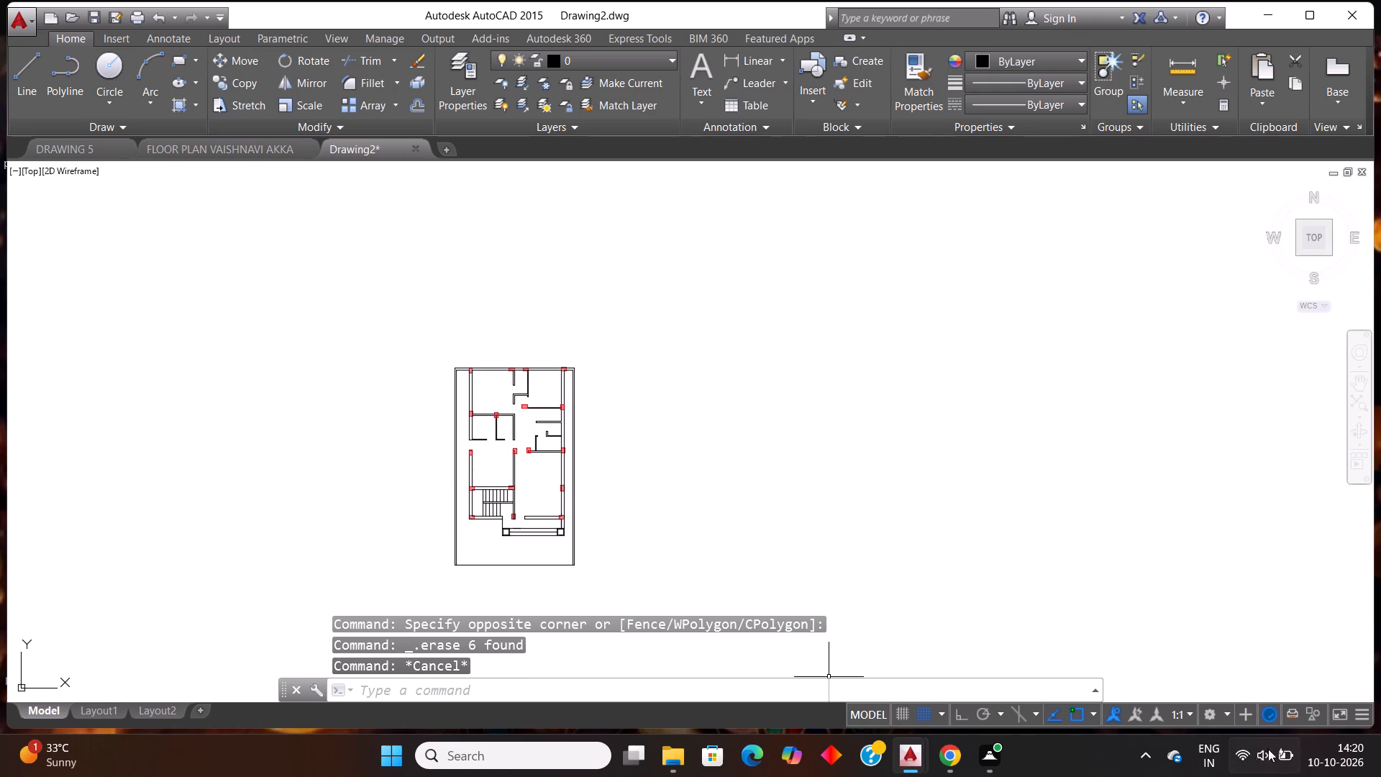
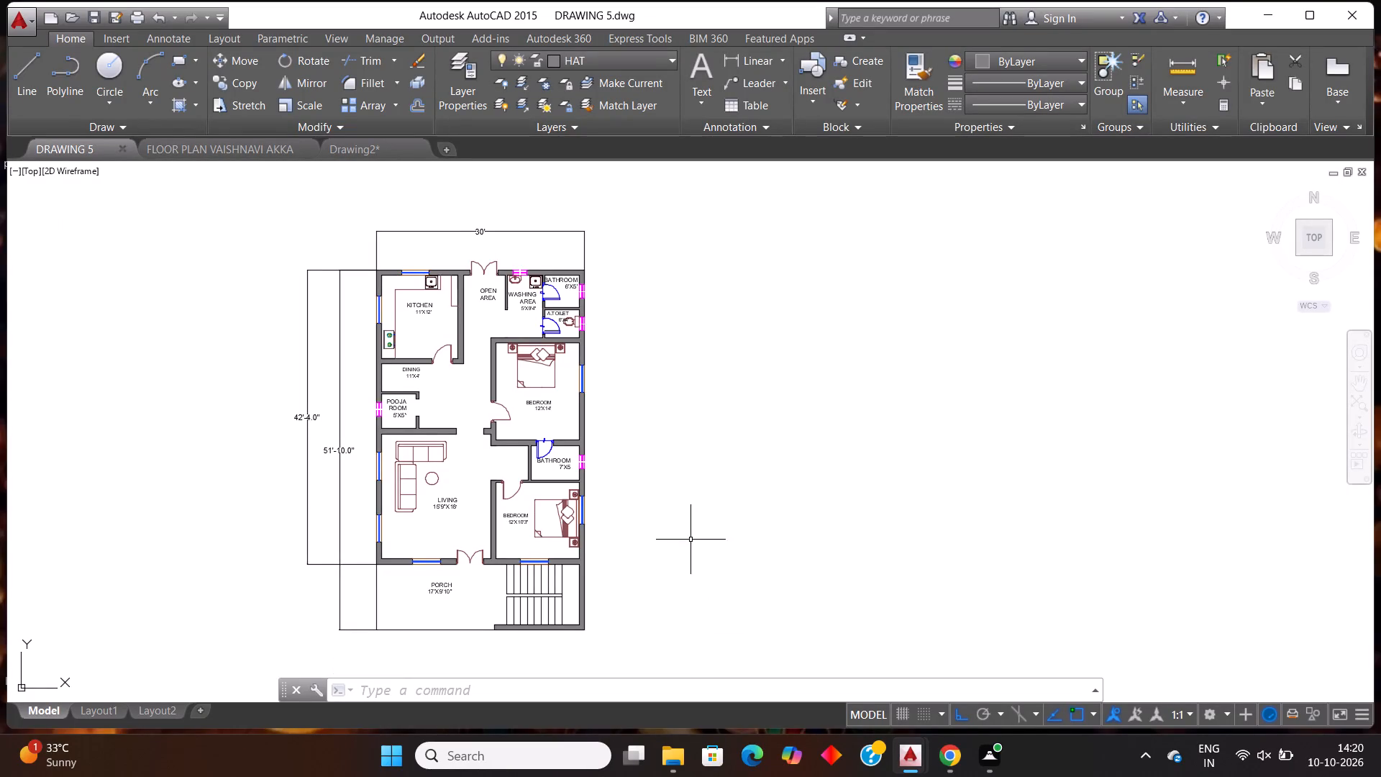
Copy the kitchen's single-swing door from DRAWING 5 into Drawing2, placing it outside the plan beyond its right boundary wall.
{"action": "left_click", "coordinate": [378, 148]}
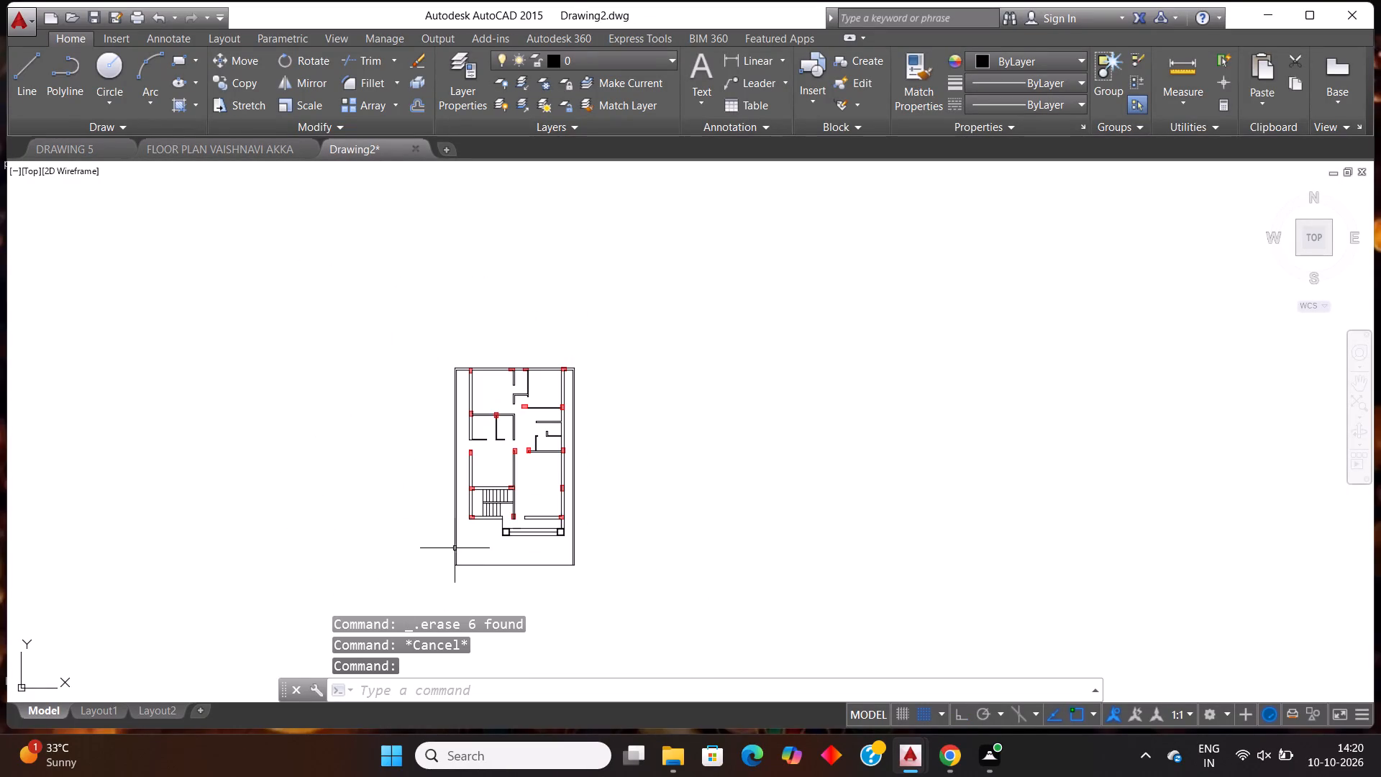
{"action": "scroll", "coordinate": [562, 445], "scroll_direction": "down", "scroll_amount": 1}
{"action": "scroll", "coordinate": [550, 526], "scroll_direction": "up", "scroll_amount": 2}
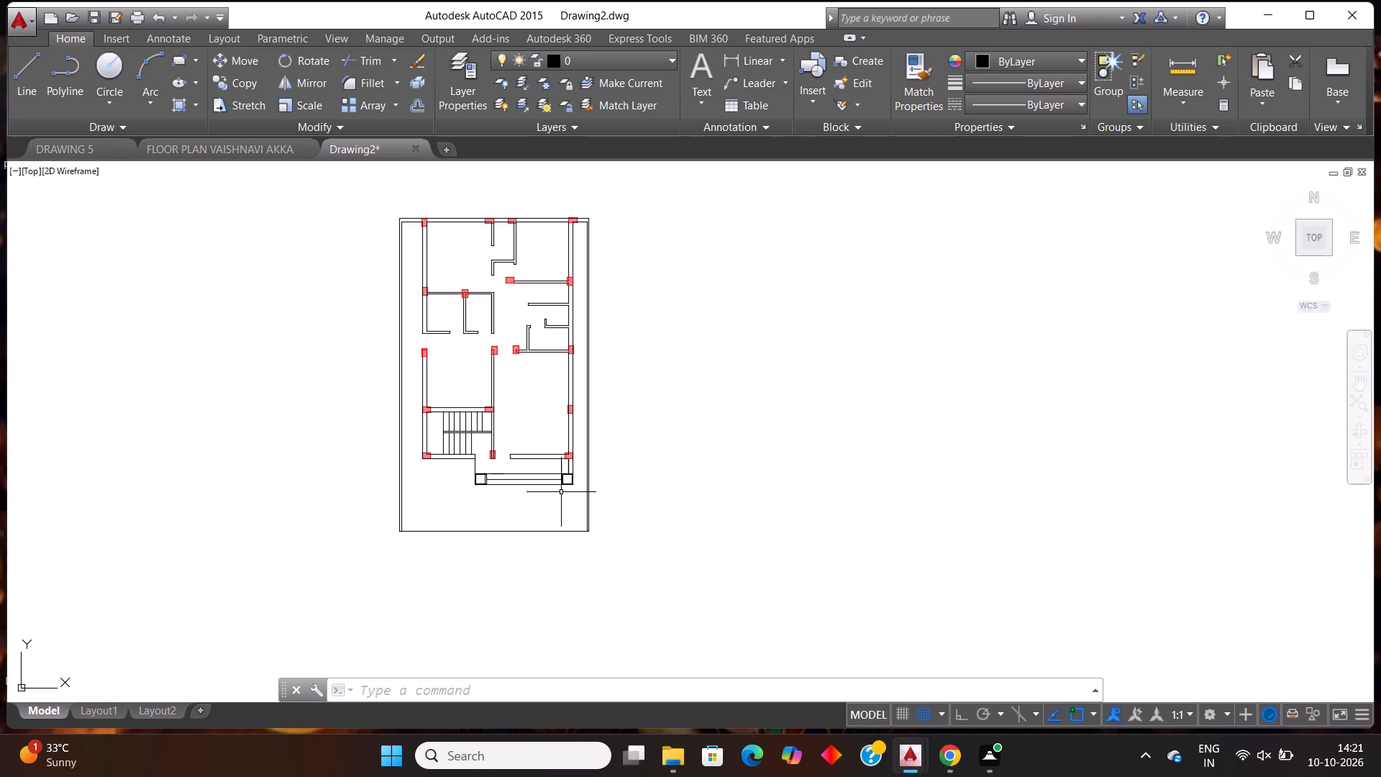
{"action": "scroll", "coordinate": [434, 227], "scroll_direction": "up", "scroll_amount": 1}
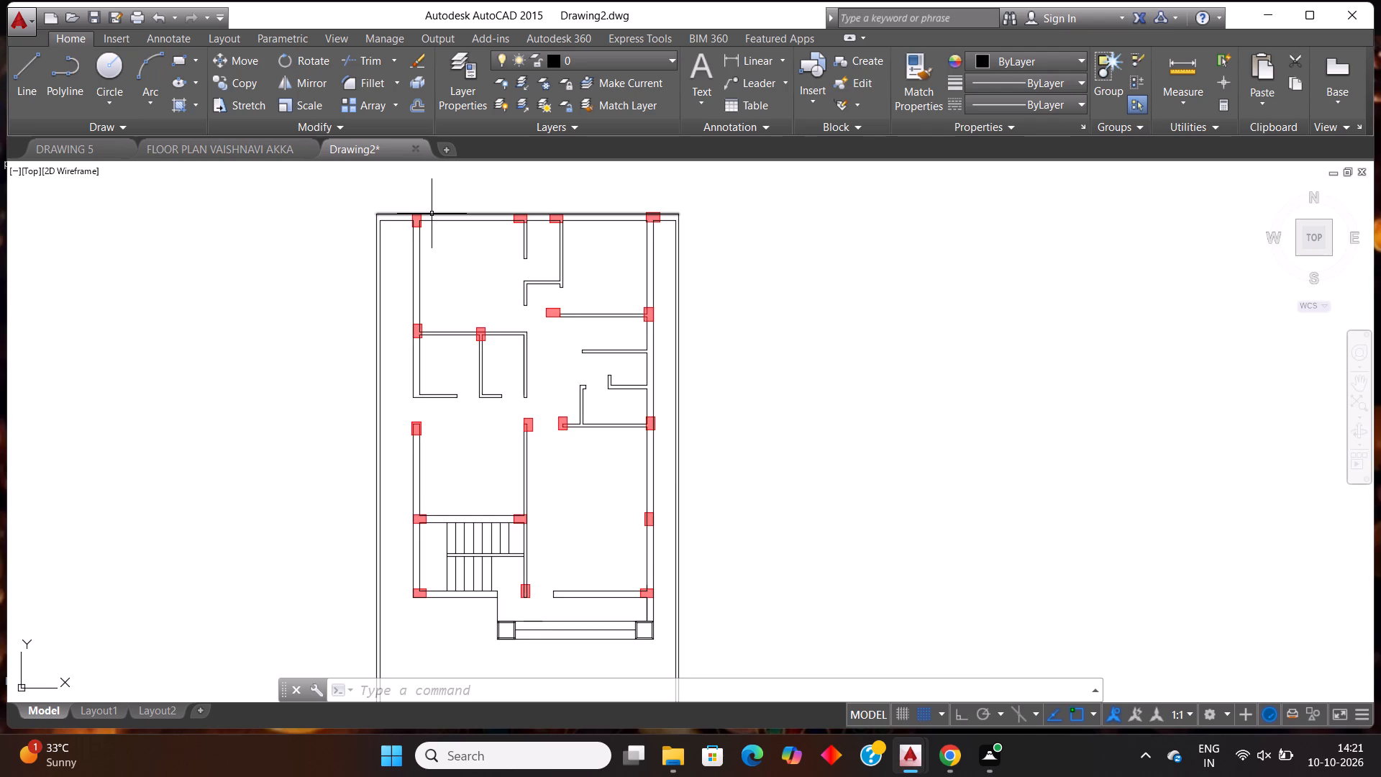
{"action": "scroll", "coordinate": [432, 214], "scroll_direction": "up", "scroll_amount": 2}
{"action": "left_click", "coordinate": [62, 142]}
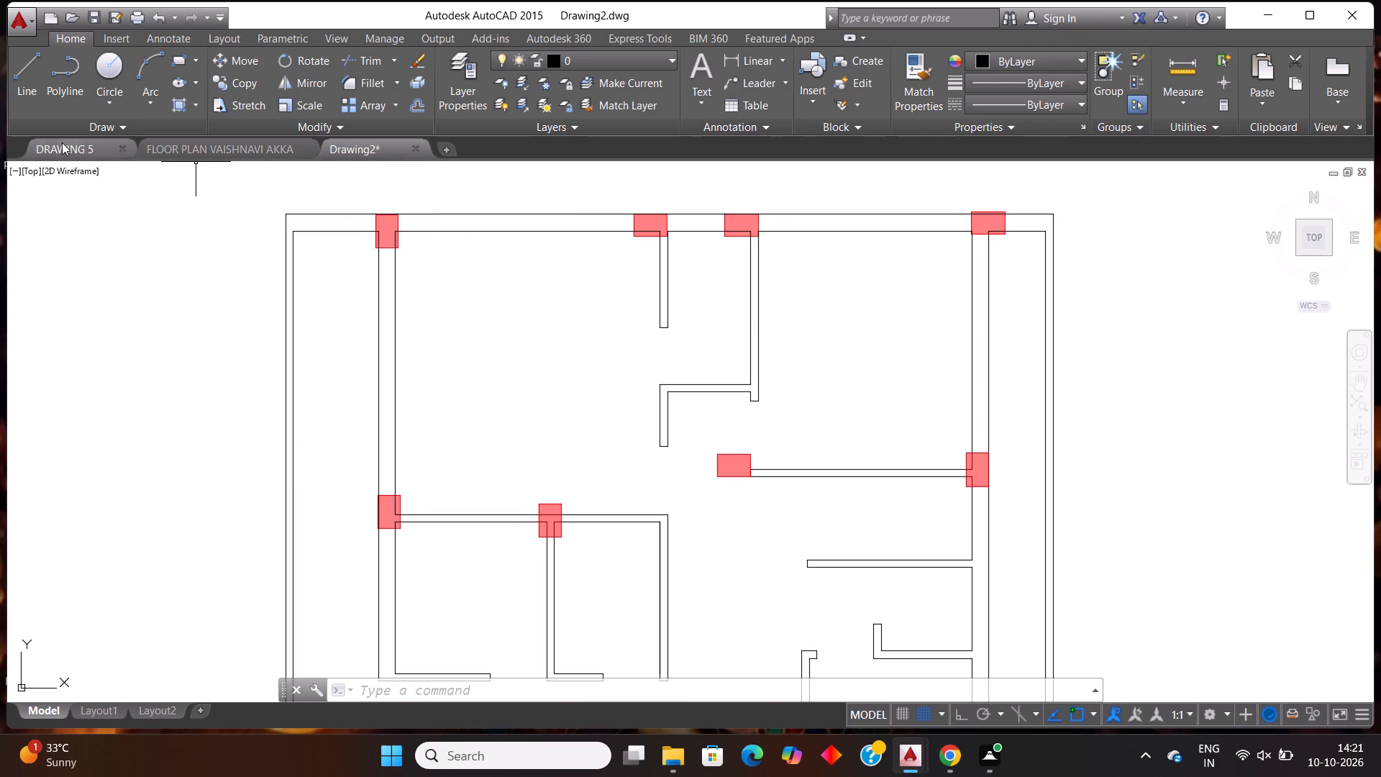
{"action": "scroll", "coordinate": [293, 377], "scroll_direction": "down", "scroll_amount": 1}
{"action": "scroll", "coordinate": [442, 430], "scroll_direction": "up", "scroll_amount": 1}
{"action": "scroll", "coordinate": [380, 330], "scroll_direction": "up", "scroll_amount": 2}
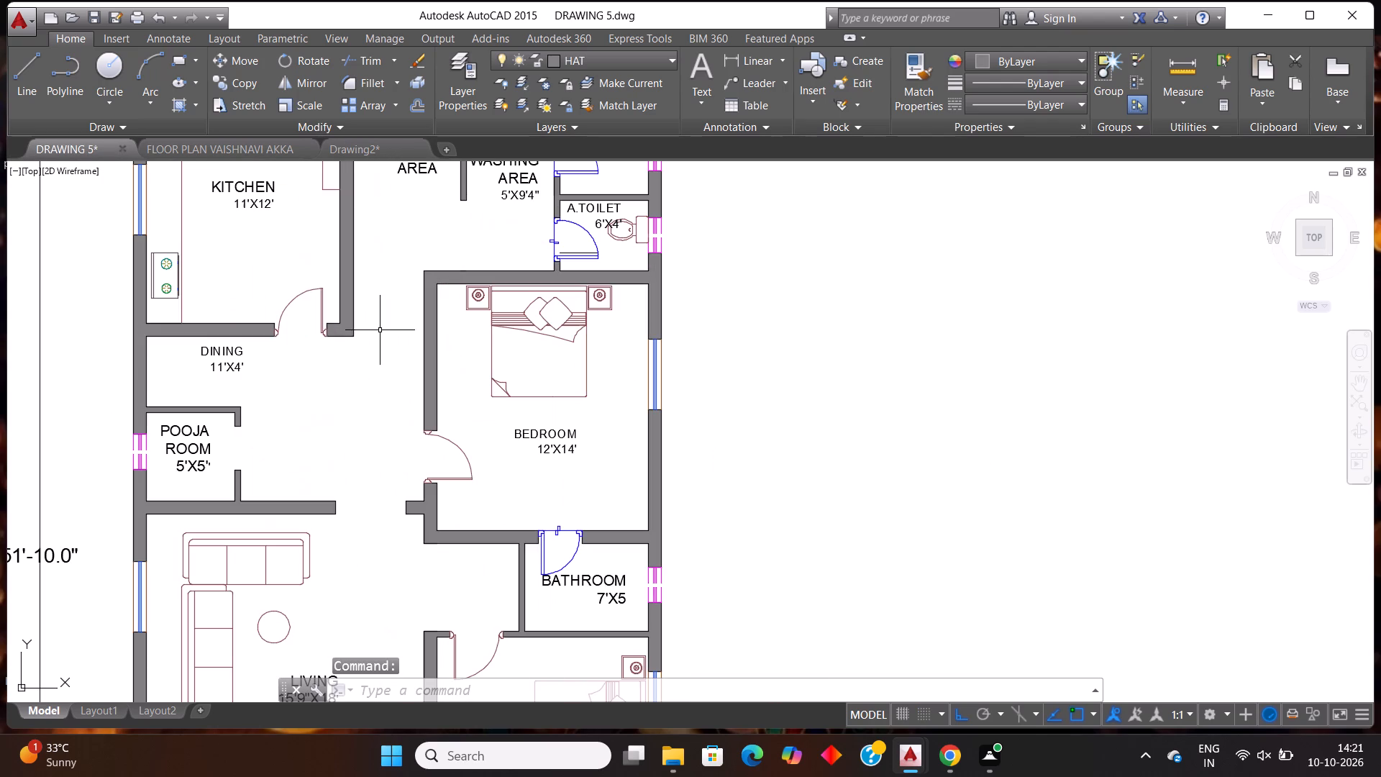
{"action": "left_click", "coordinate": [323, 314]}
{"action": "key", "text": "ctrl+c"}
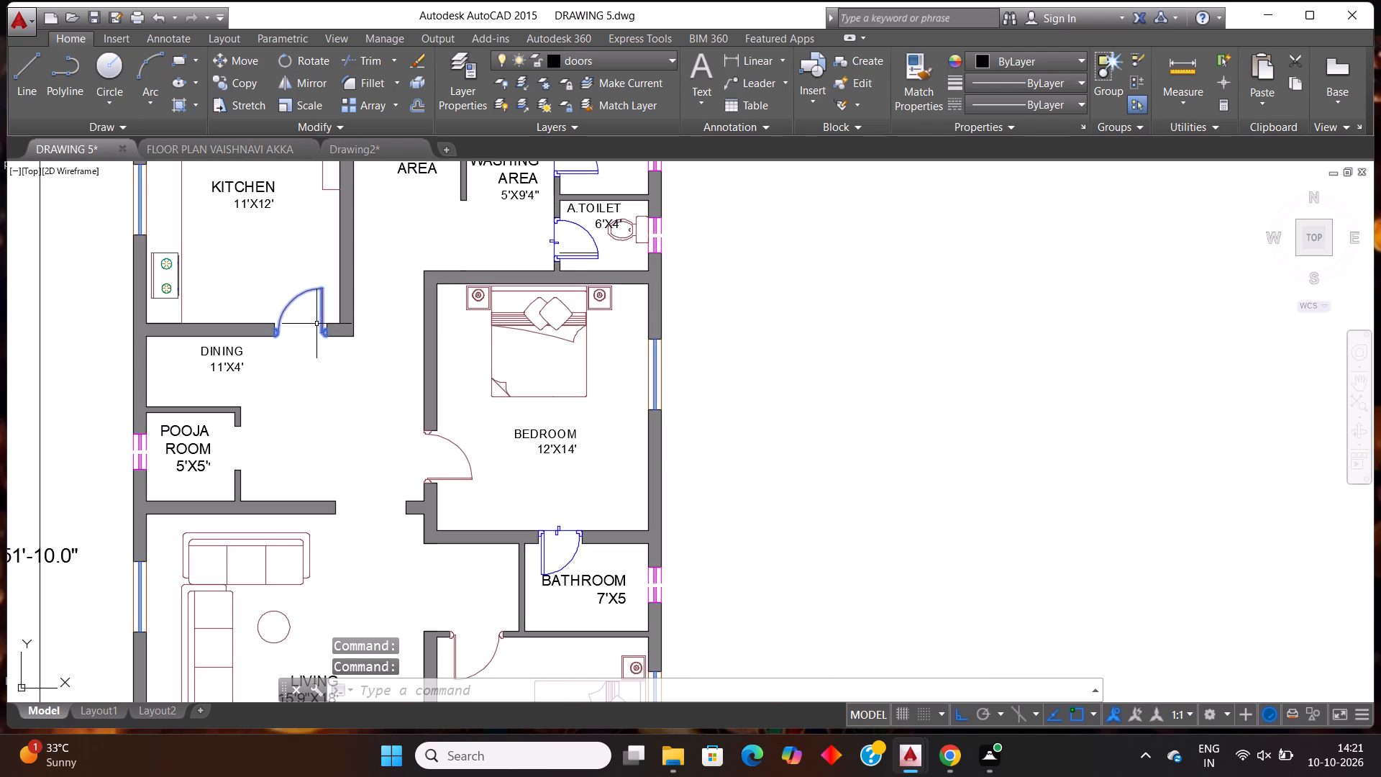
{"action": "left_click", "coordinate": [360, 144]}
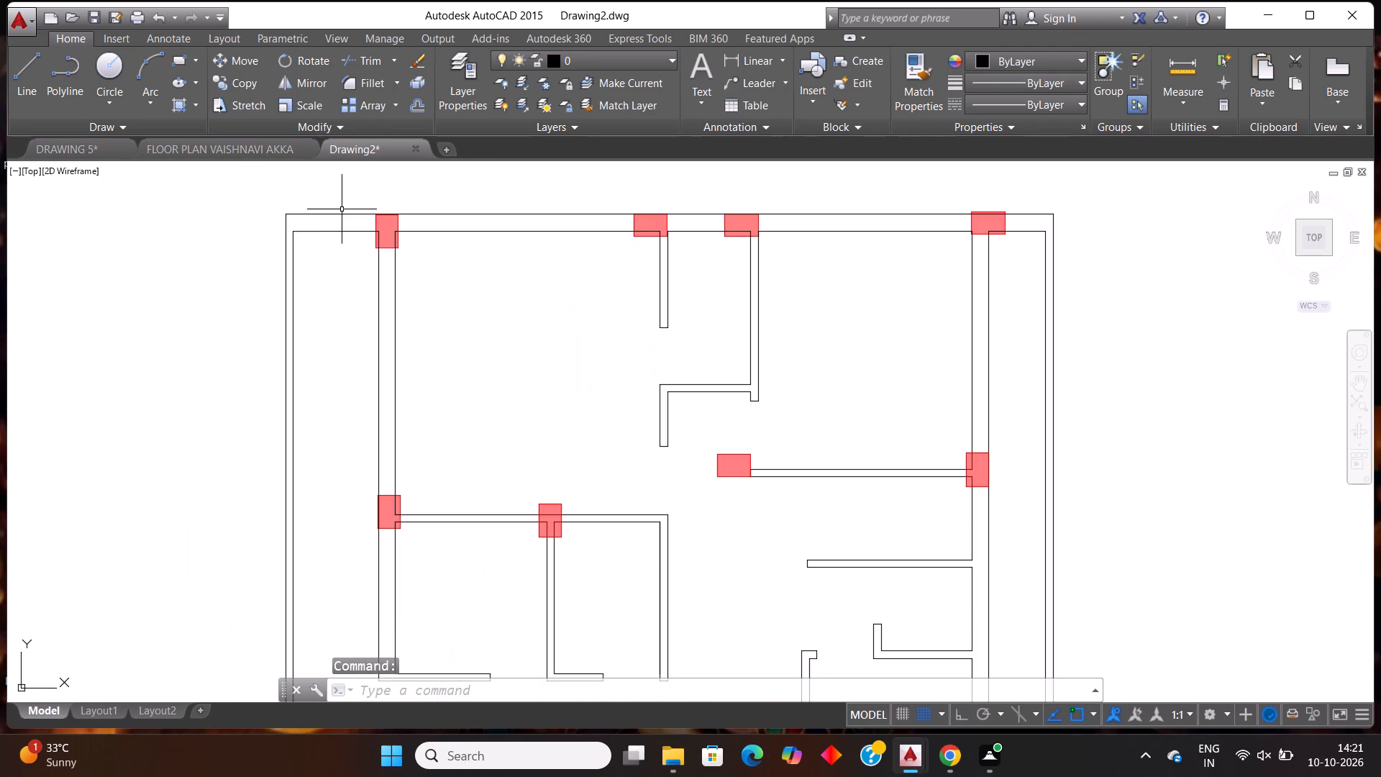
{"action": "key", "text": "ctrl+v"}
{"action": "left_click", "coordinate": [1106, 391]}
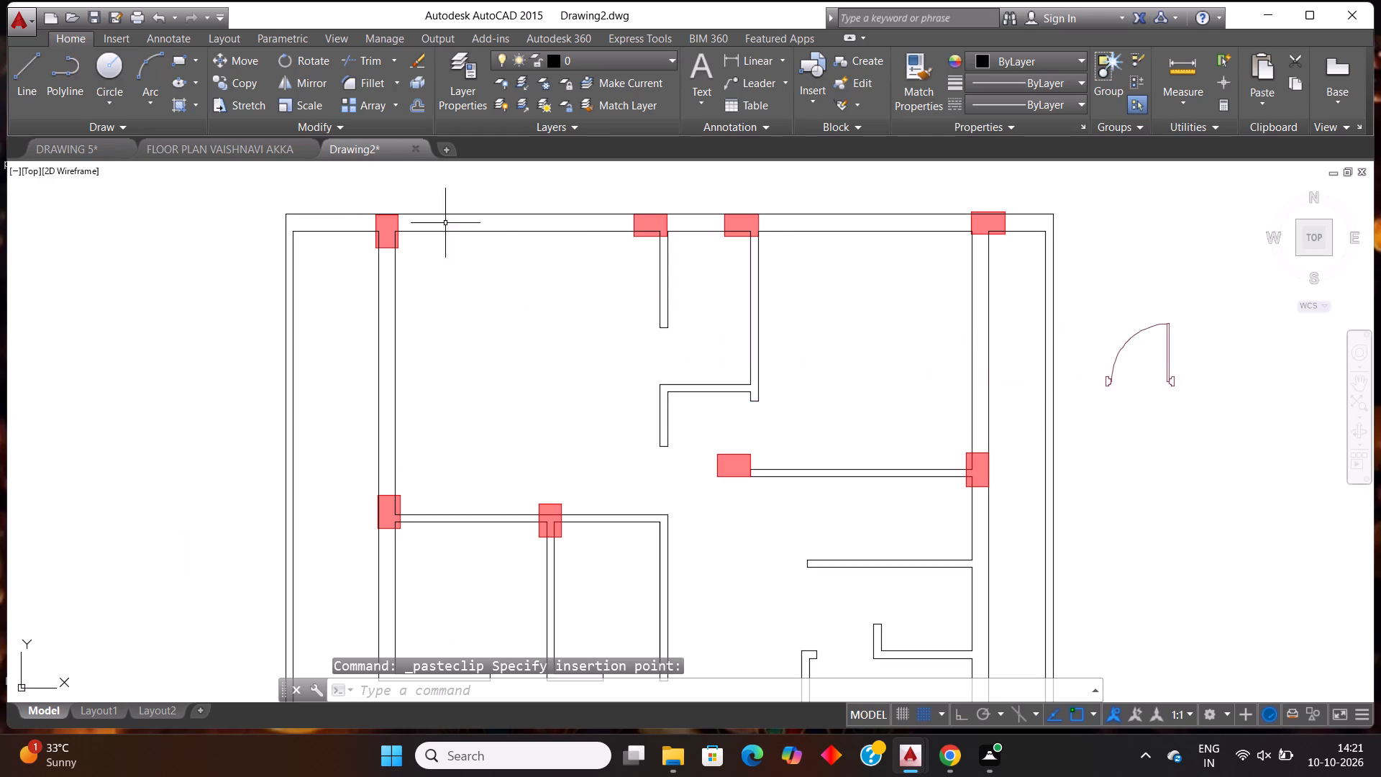
Copy the blue door of the 6'X5' bathroom from DRAWING 5 into Drawing2, placing it below the pasted kitchen door.
{"action": "left_click", "coordinate": [63, 150]}
{"action": "scroll", "coordinate": [398, 412], "scroll_direction": "down", "scroll_amount": 1}
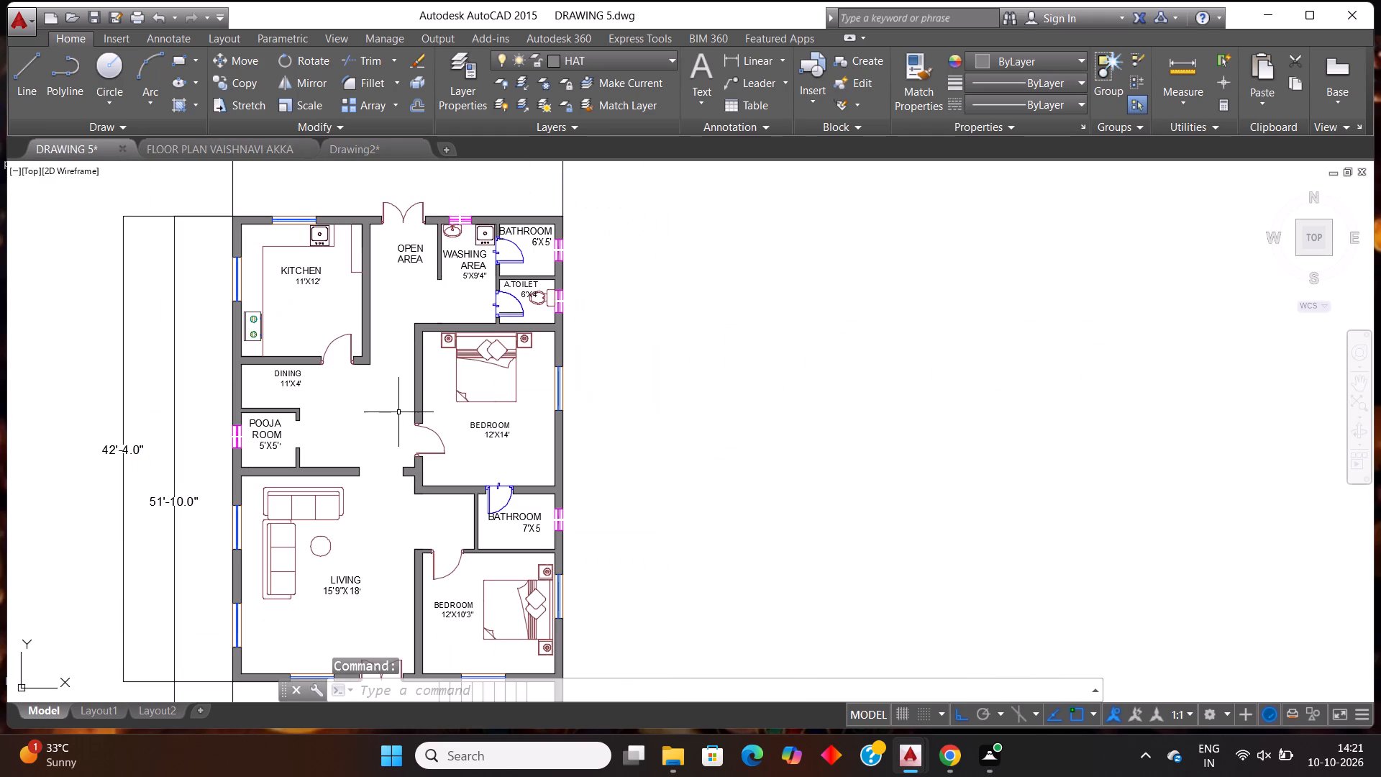
{"action": "scroll", "coordinate": [524, 241], "scroll_direction": "up", "scroll_amount": 1}
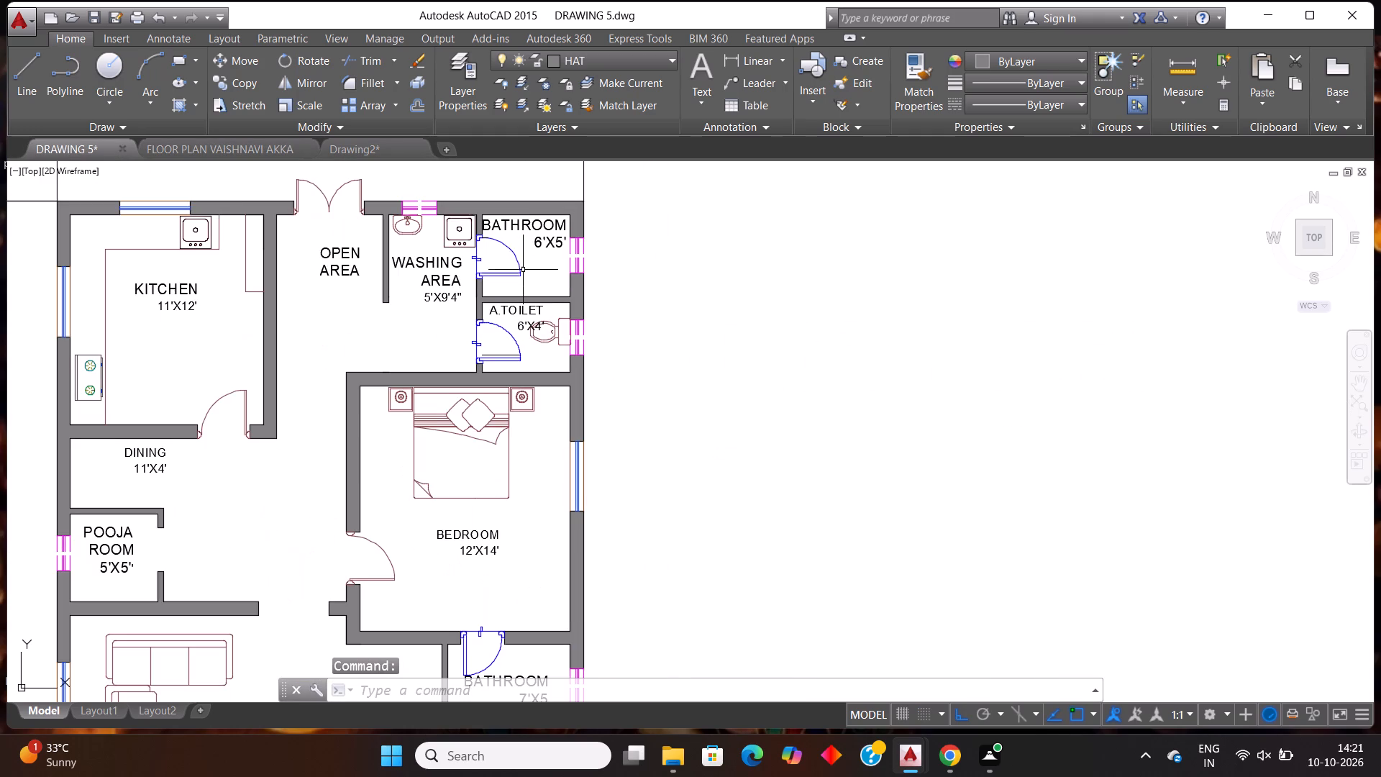
{"action": "left_click", "coordinate": [521, 281]}
{"action": "left_click", "coordinate": [502, 265]}
{"action": "key", "text": "ctrl+c"}
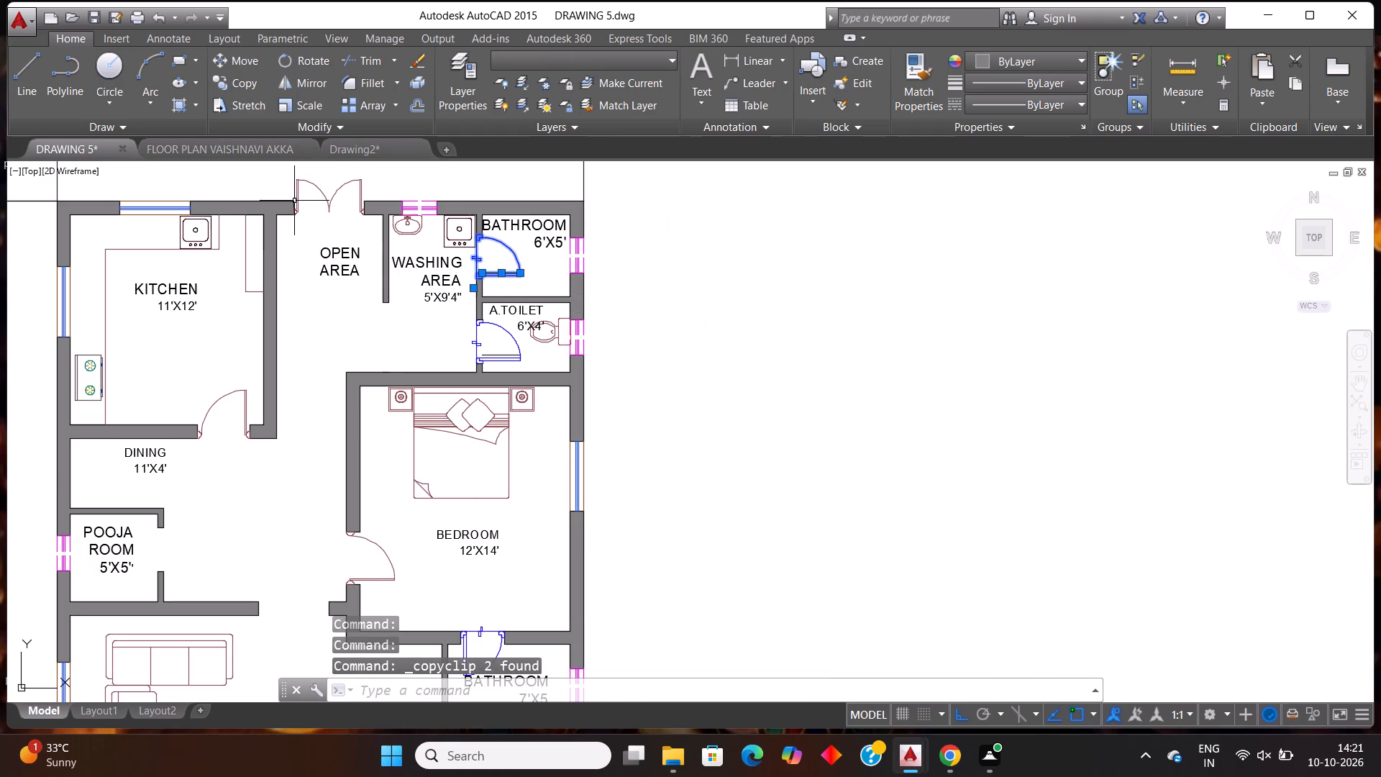
{"action": "left_click", "coordinate": [345, 151]}
{"action": "key", "text": "ctrl+v"}
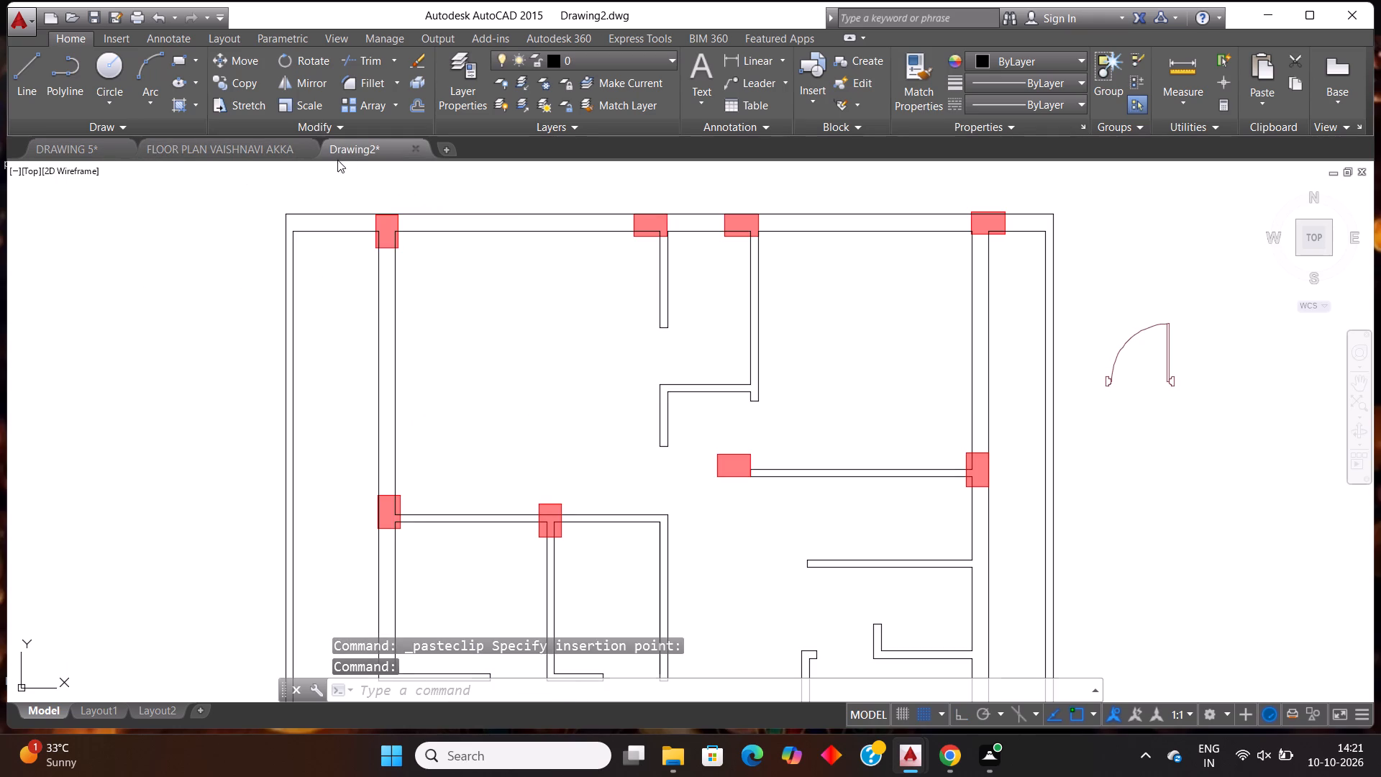
{"action": "left_click", "coordinate": [1115, 495]}
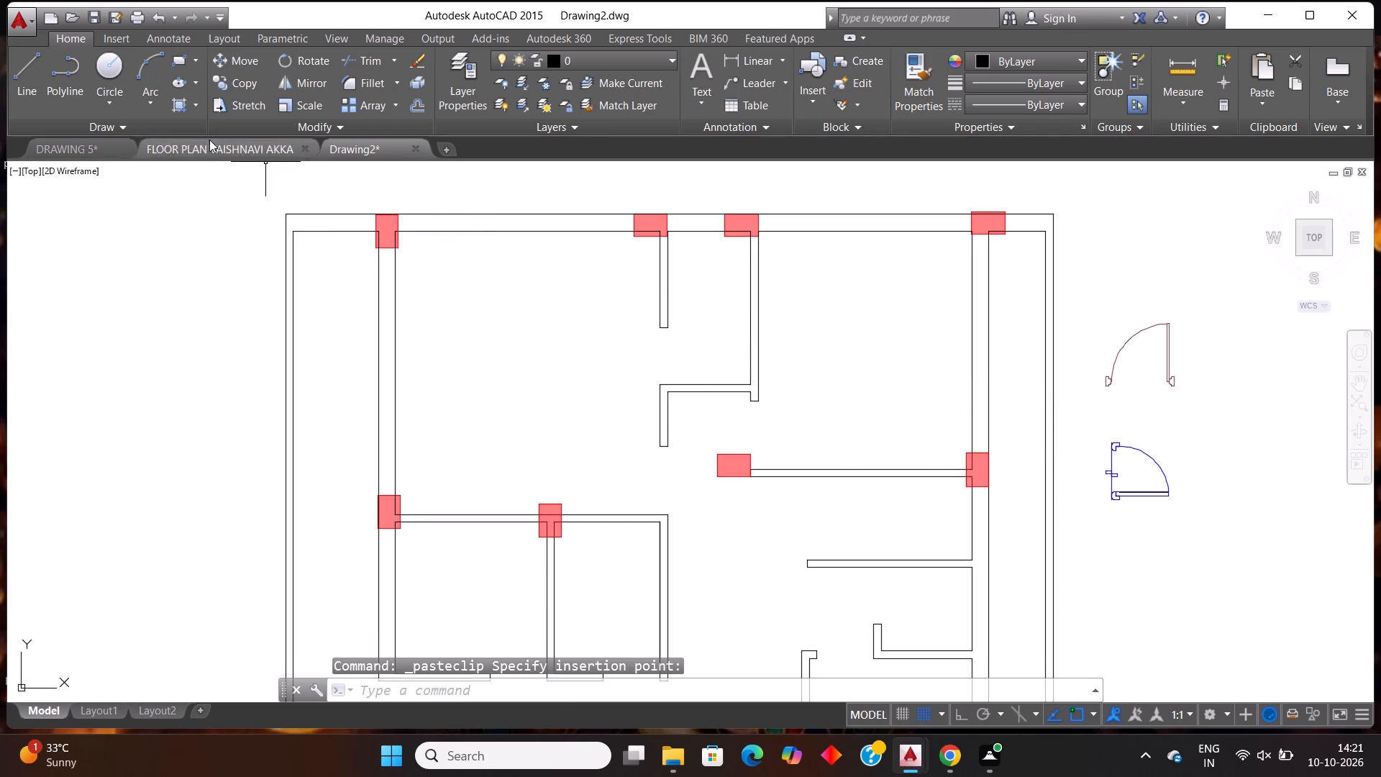
Copy the bed with side tables from the 12'X14' bedroom in DRAWING 5 into Drawing2, to the right of the pasted doors.
{"action": "left_click", "coordinate": [88, 142]}
{"action": "scroll", "coordinate": [334, 332], "scroll_direction": "down", "scroll_amount": 2}
{"action": "scroll", "coordinate": [324, 404], "scroll_direction": "up", "scroll_amount": 2}
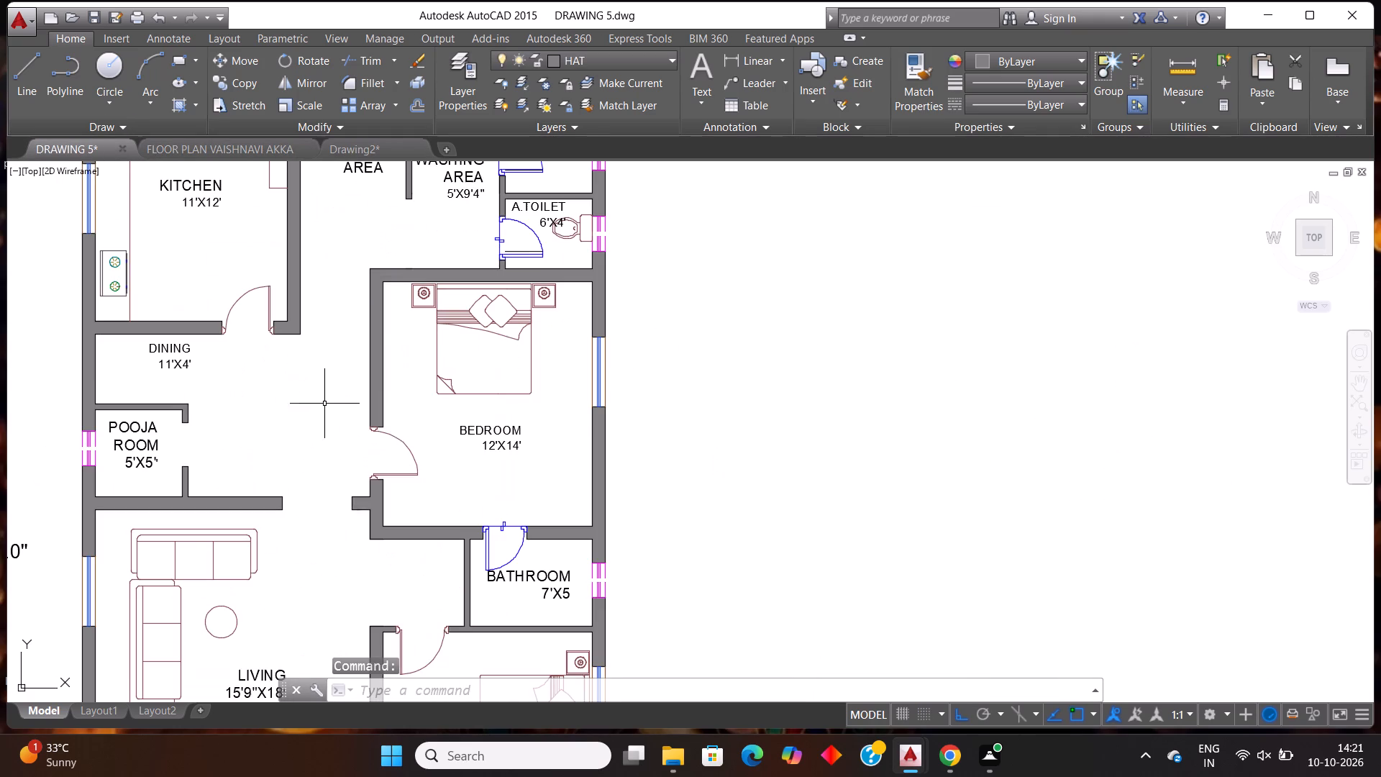
{"action": "left_click", "coordinate": [536, 419]}
{"action": "left_click", "coordinate": [478, 350]}
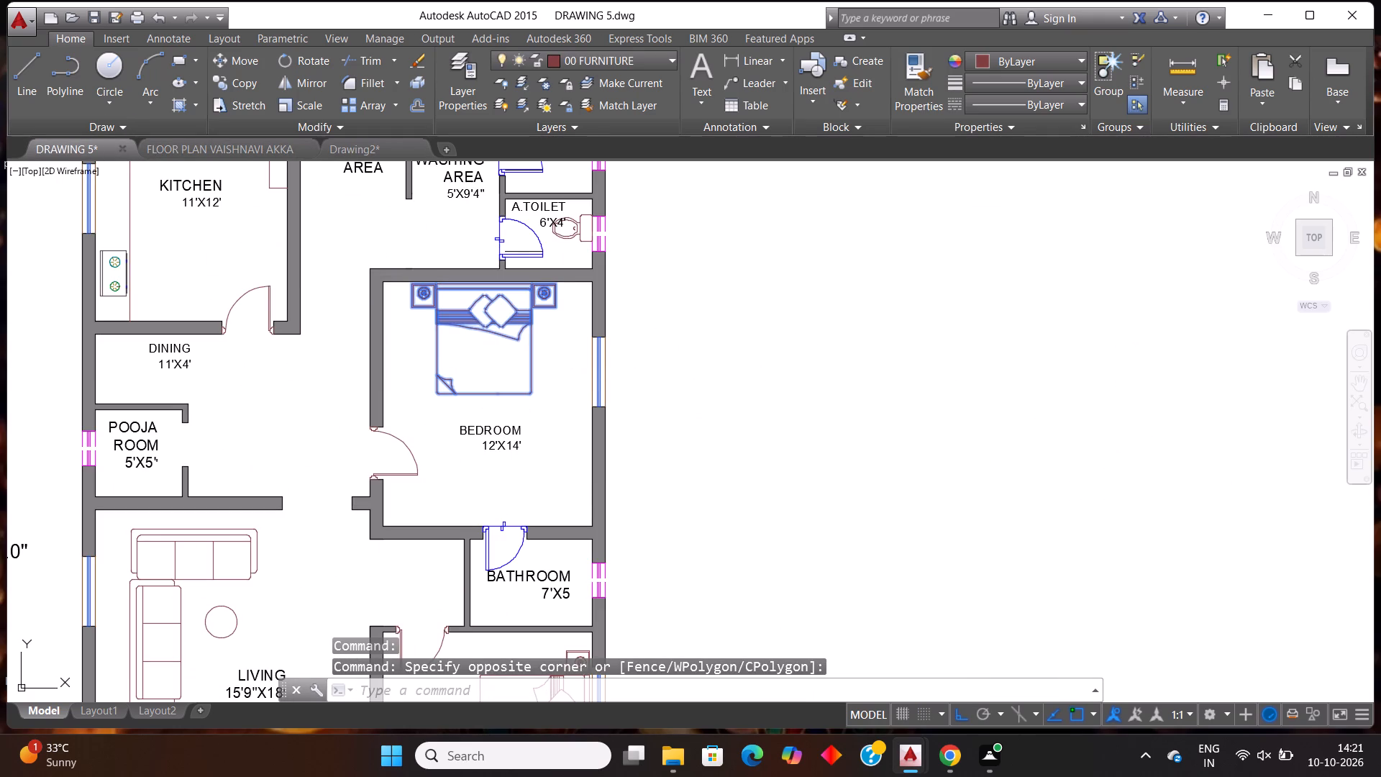
{"action": "key", "text": "ctrl+c"}
{"action": "left_click", "coordinate": [337, 145]}
{"action": "key", "text": "ctrl+v"}
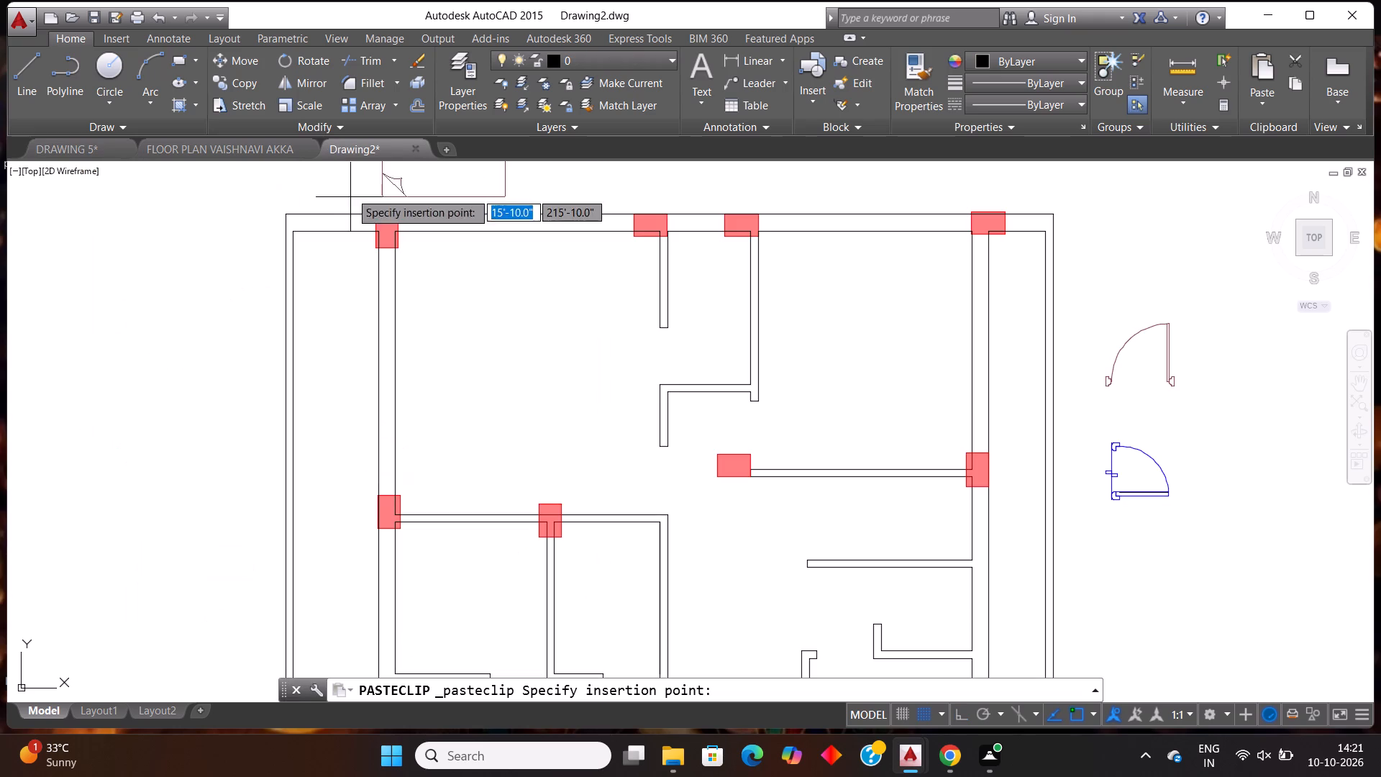
{"action": "scroll", "coordinate": [743, 463], "scroll_direction": "down", "scroll_amount": 3}
{"action": "scroll", "coordinate": [912, 499], "scroll_direction": "up", "scroll_amount": 2}
{"action": "scroll", "coordinate": [860, 460], "scroll_direction": "up", "scroll_amount": 1}
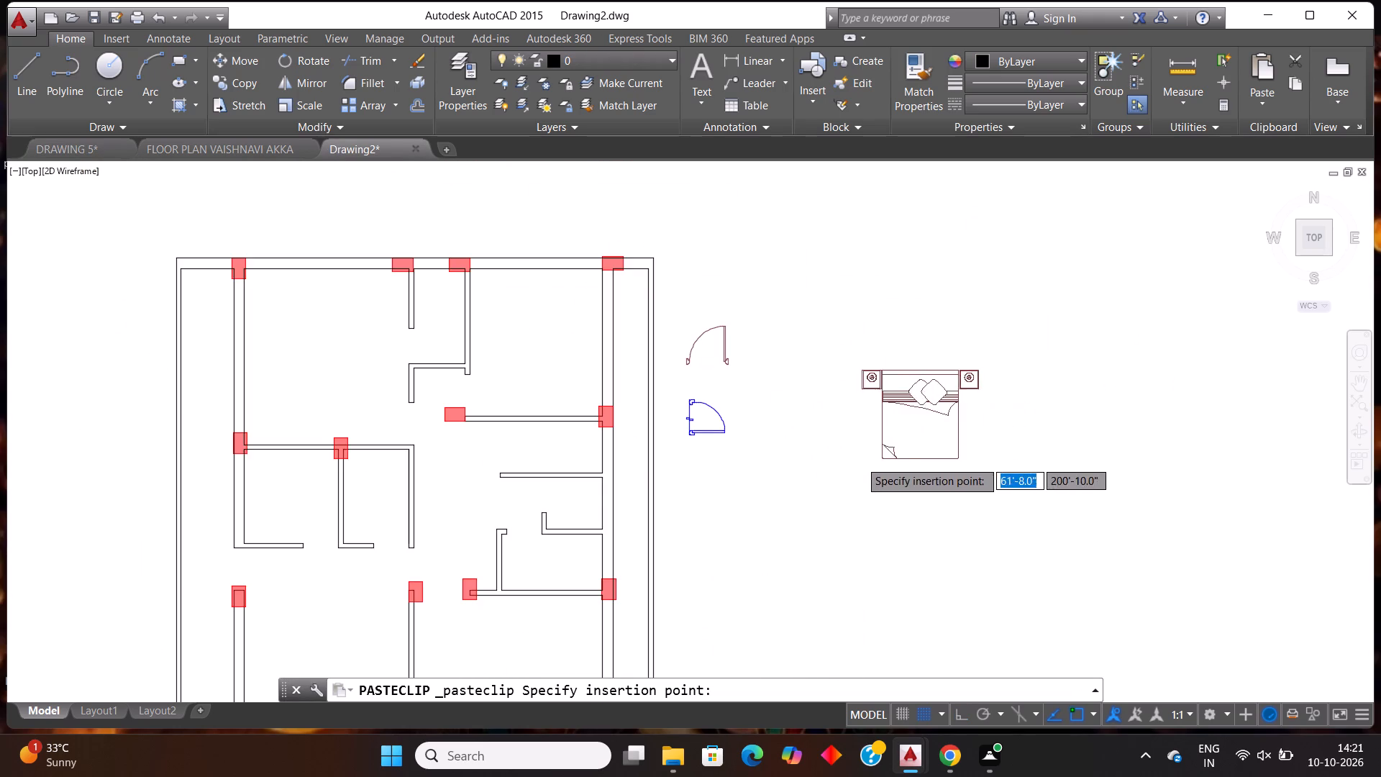
{"action": "left_click", "coordinate": [750, 402]}
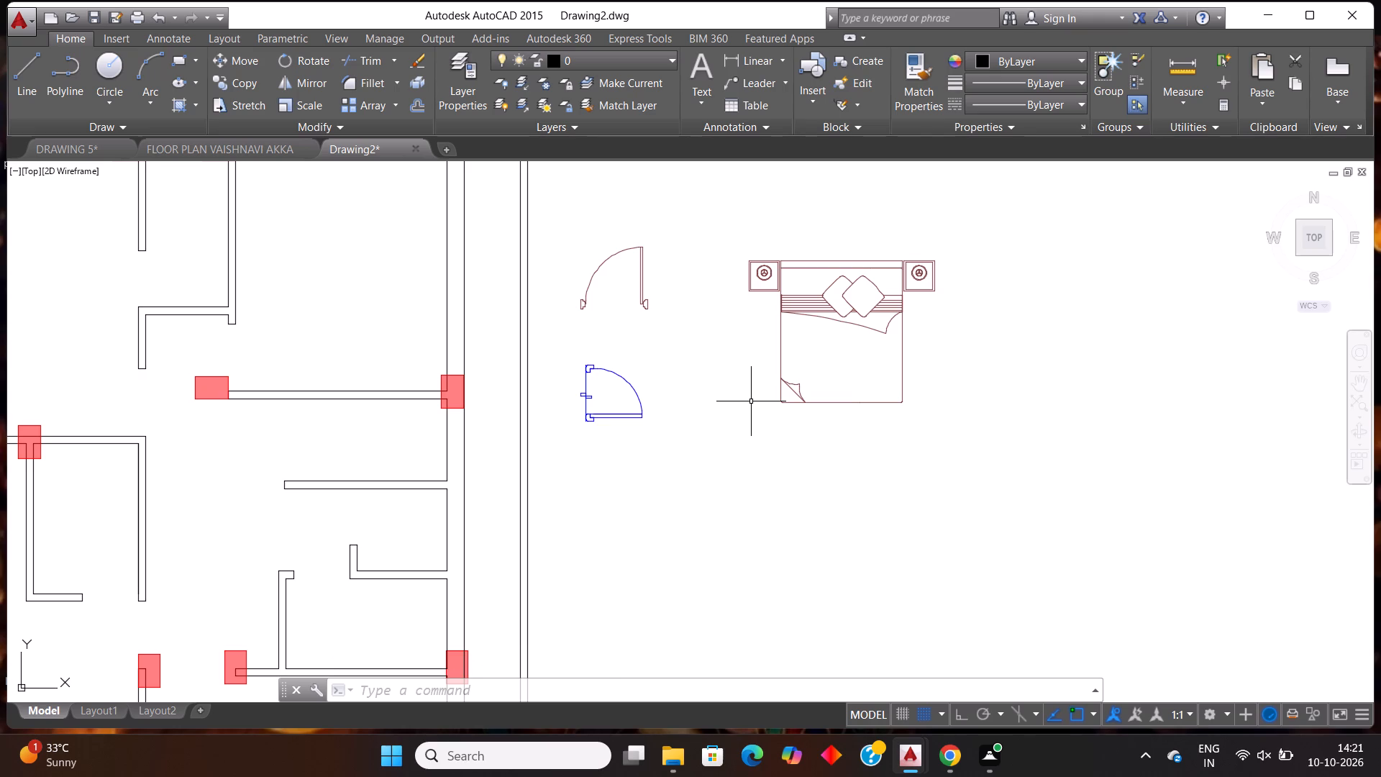
Copy the two living room sofas from DRAWING 5 into Drawing2, placing them outside the plan, below and right of the pasted bed.
{"action": "scroll", "coordinate": [383, 517], "scroll_direction": "down", "scroll_amount": 5}
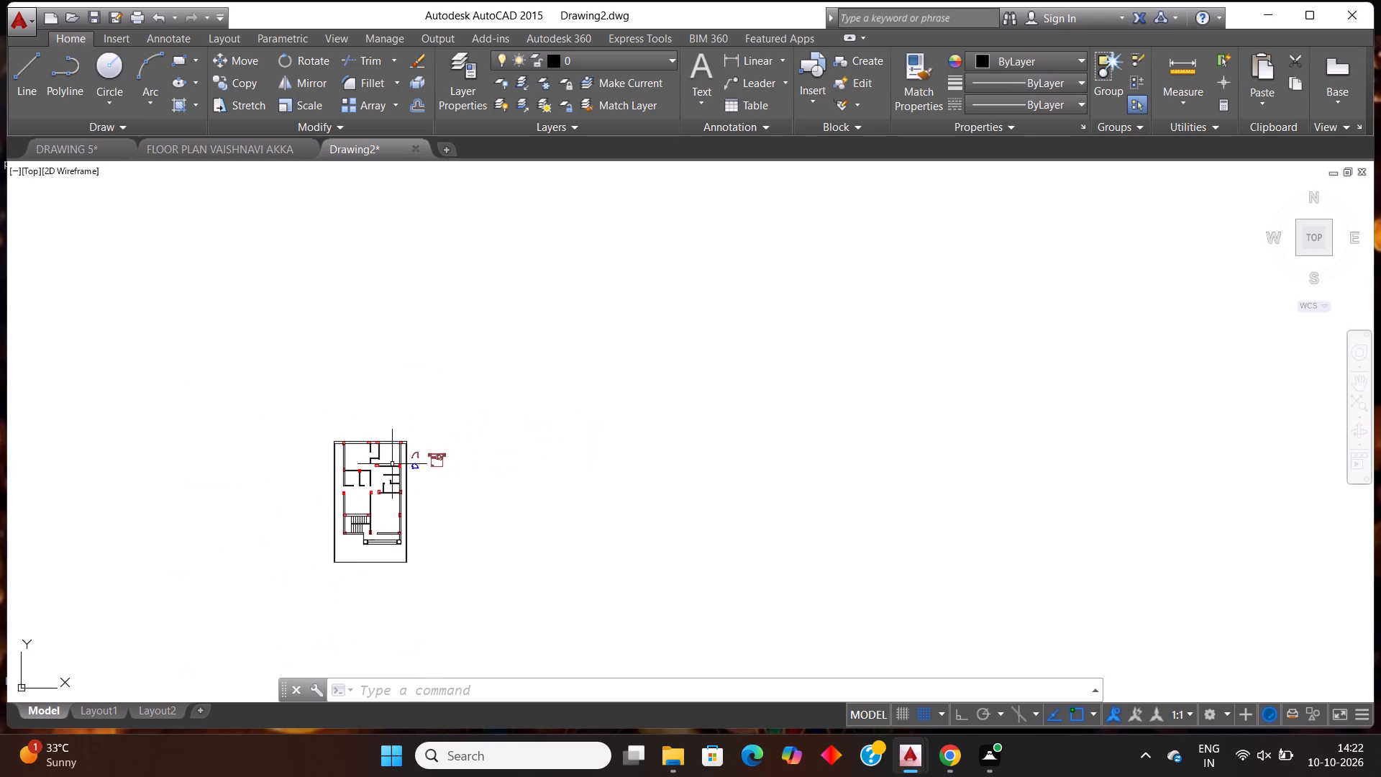
{"action": "scroll", "coordinate": [356, 533], "scroll_direction": "up", "scroll_amount": 2}
{"action": "scroll", "coordinate": [284, 339], "scroll_direction": "up", "scroll_amount": 1}
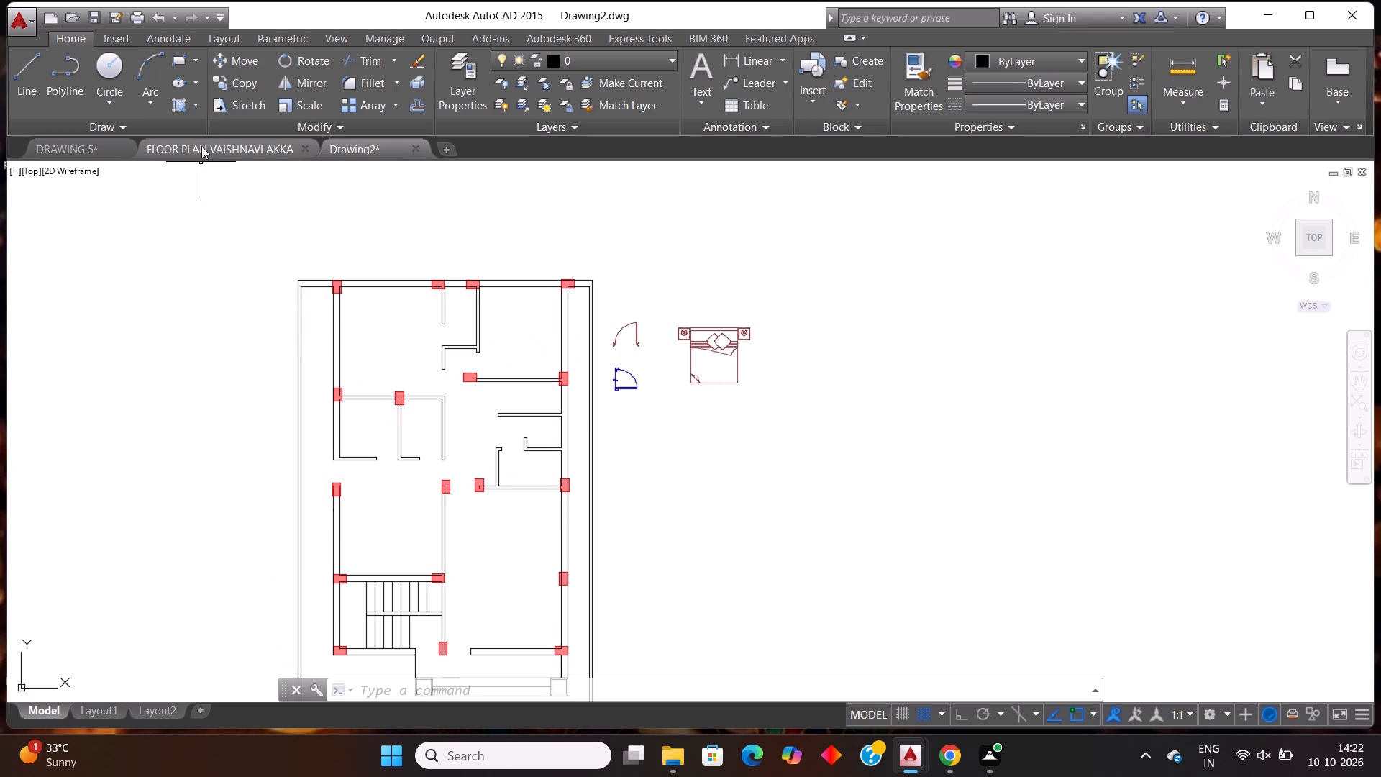
{"action": "left_click", "coordinate": [84, 149]}
{"action": "scroll", "coordinate": [410, 419], "scroll_direction": "down", "scroll_amount": 2}
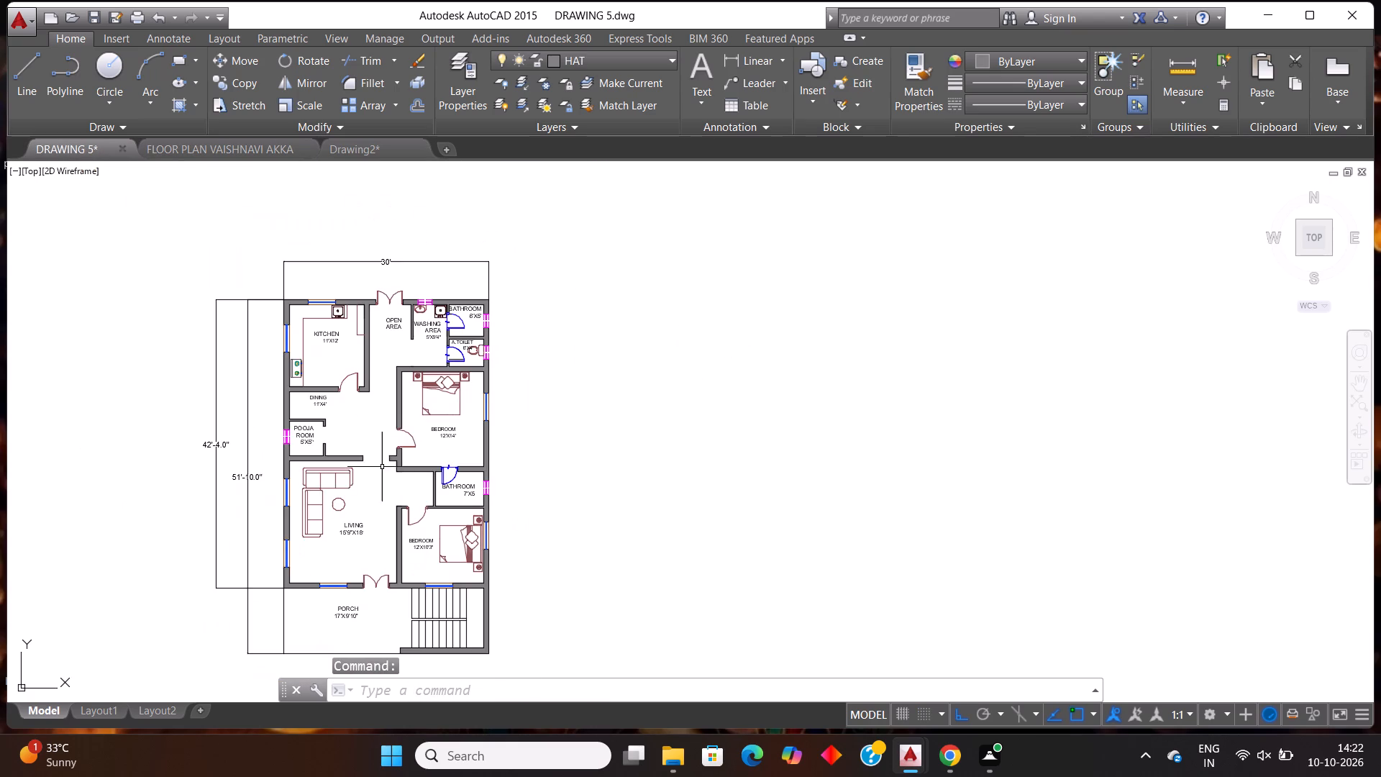
{"action": "scroll", "coordinate": [320, 552], "scroll_direction": "up", "scroll_amount": 2}
{"action": "left_click", "coordinate": [327, 537]}
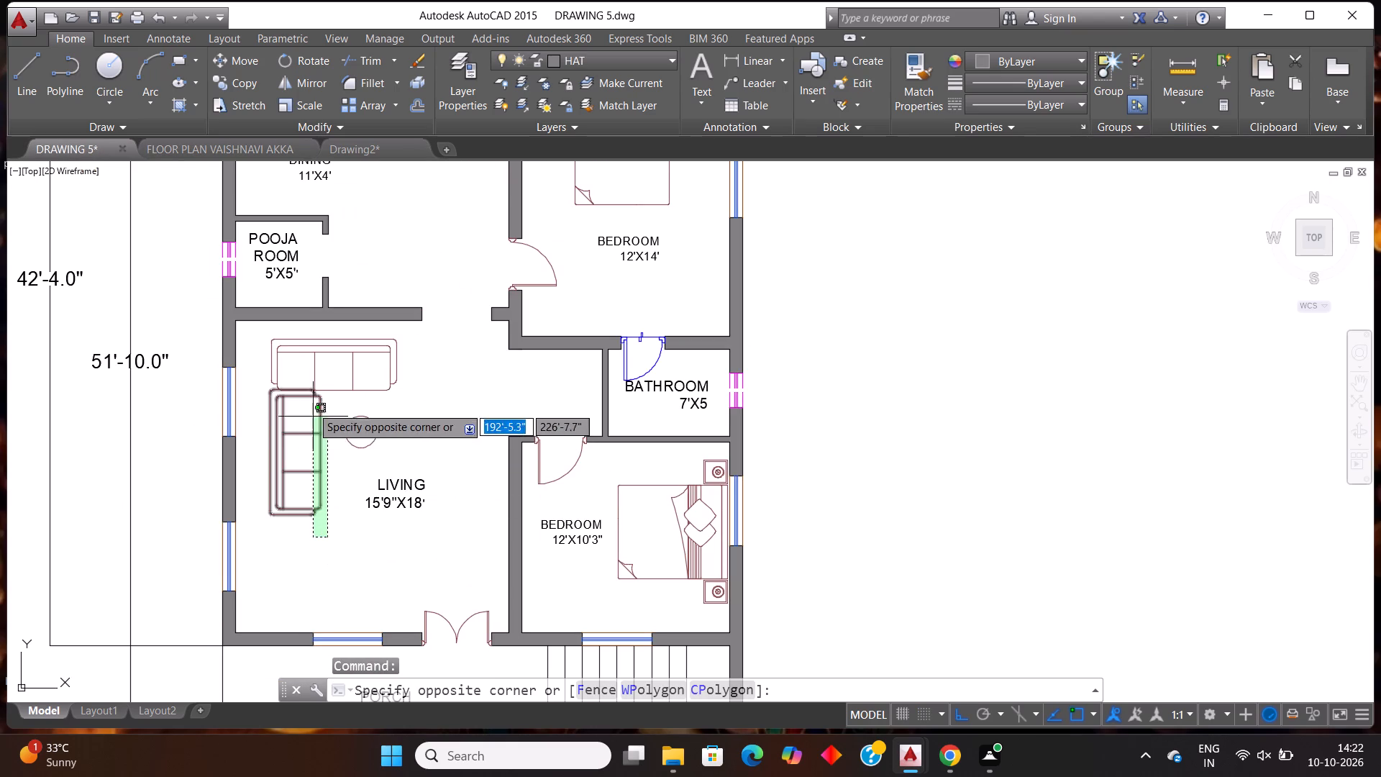
{"action": "left_click", "coordinate": [275, 389]}
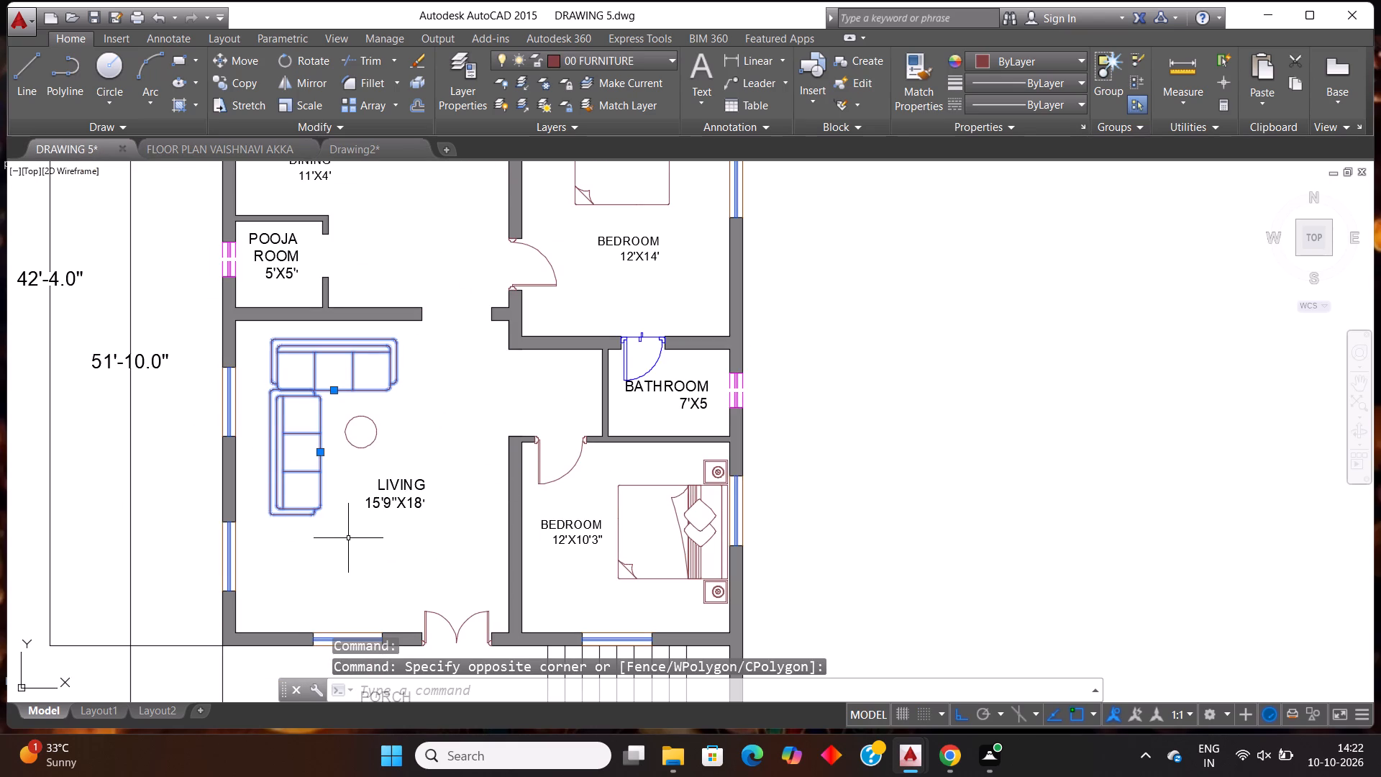
{"action": "key", "text": "ctrl+c"}
{"action": "left_click", "coordinate": [350, 150]}
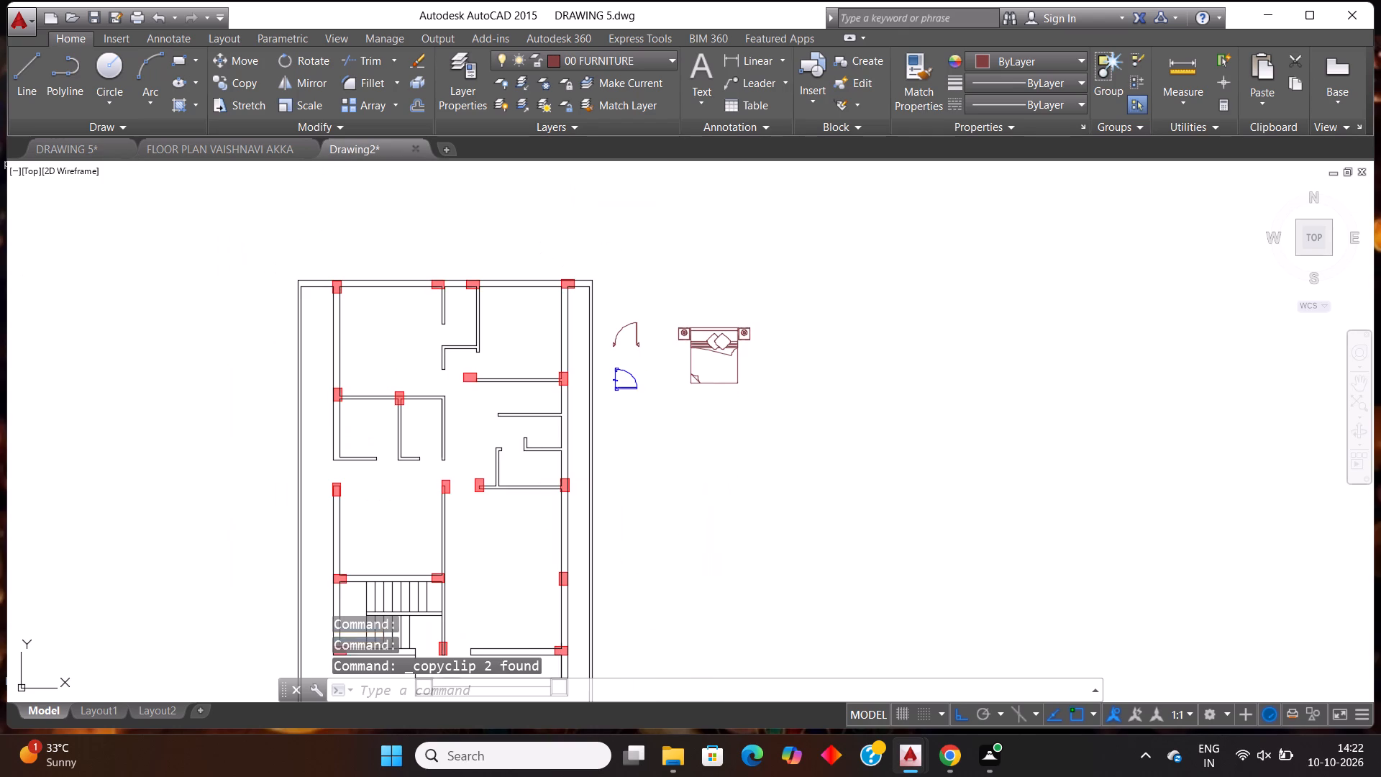
{"action": "key", "text": "ctrl+v"}
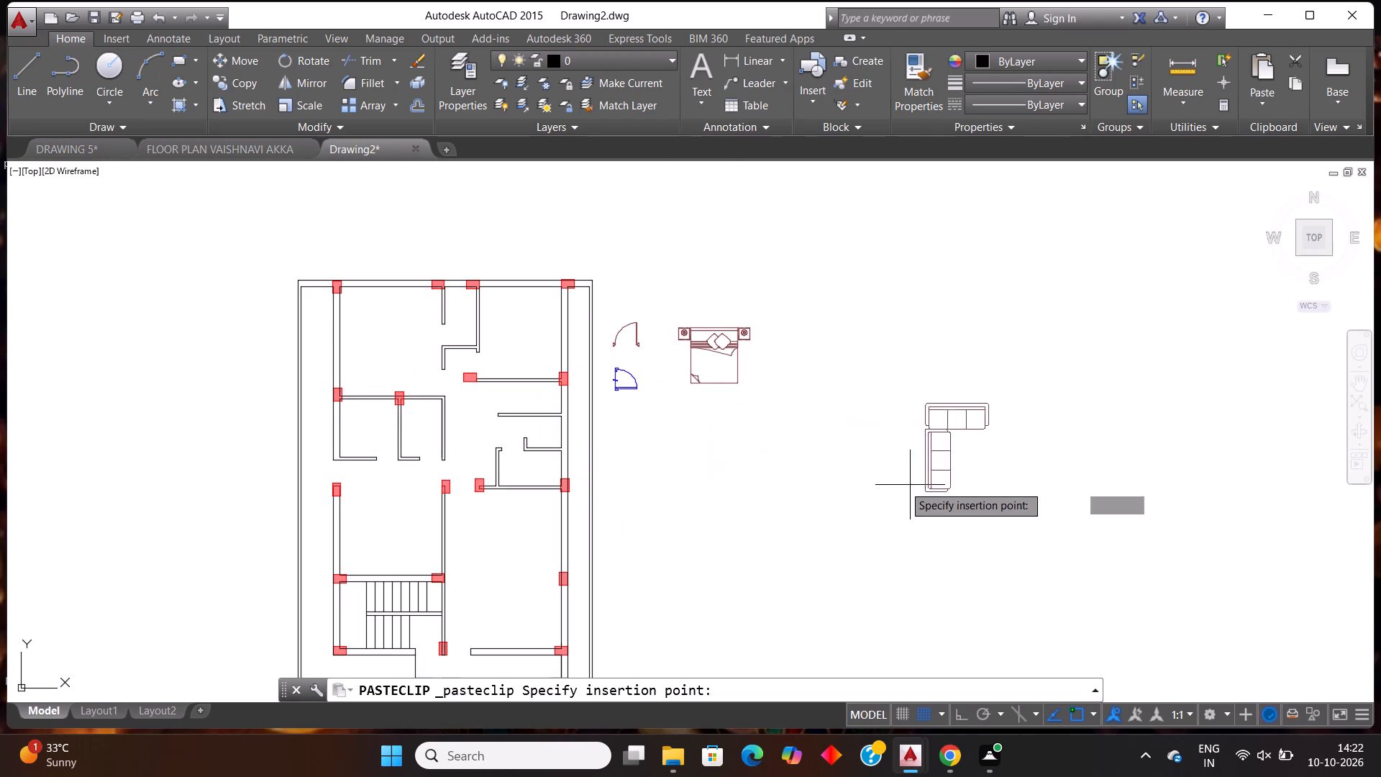
{"action": "left_click", "coordinate": [897, 482]}
Copy the washing area's basin and sink, with the kitchen sink, from DRAWING 5 into Drawing2, below and right of the pasted sofas.
{"action": "scroll", "coordinate": [500, 460], "scroll_direction": "down", "scroll_amount": 2}
{"action": "scroll", "coordinate": [515, 517], "scroll_direction": "up", "scroll_amount": 1}
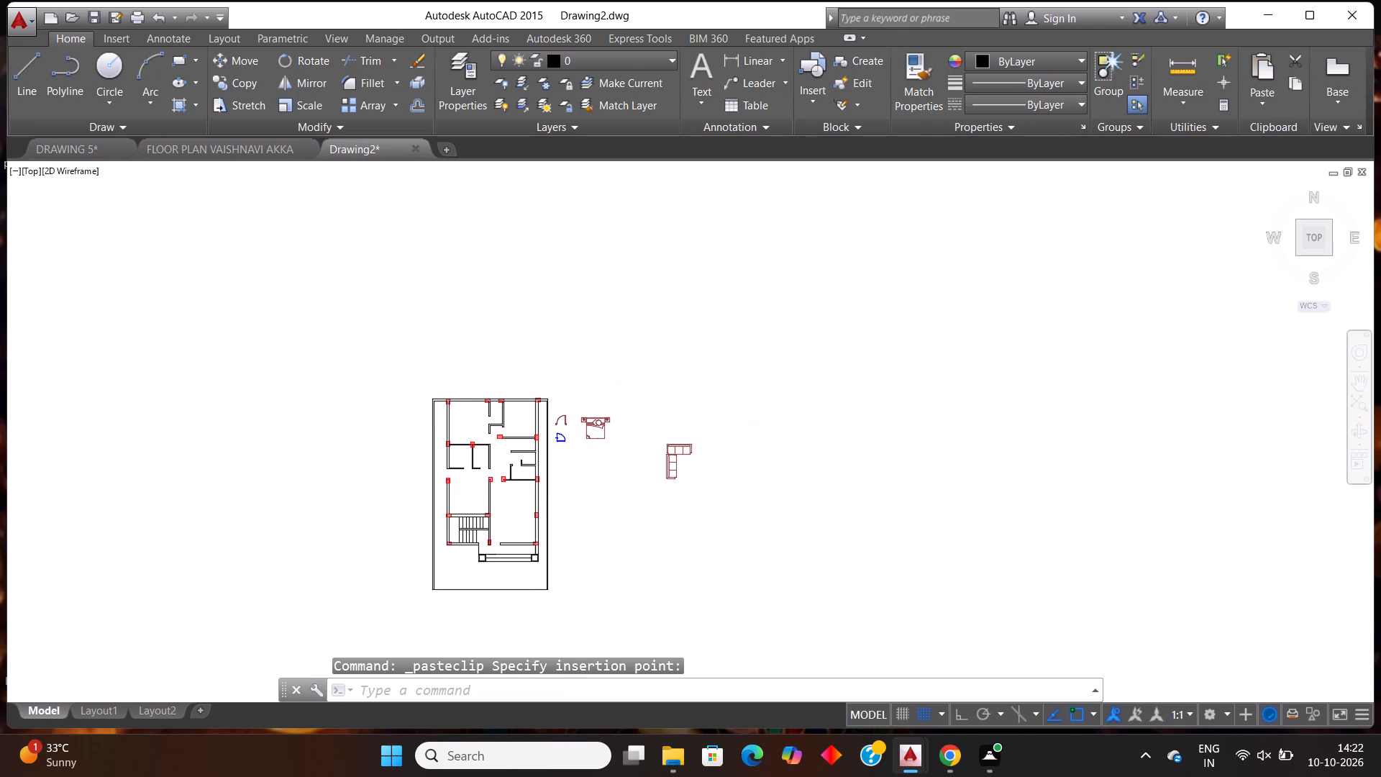
{"action": "scroll", "coordinate": [515, 517], "scroll_direction": "up", "scroll_amount": 2}
{"action": "scroll", "coordinate": [452, 486], "scroll_direction": "down", "scroll_amount": 2}
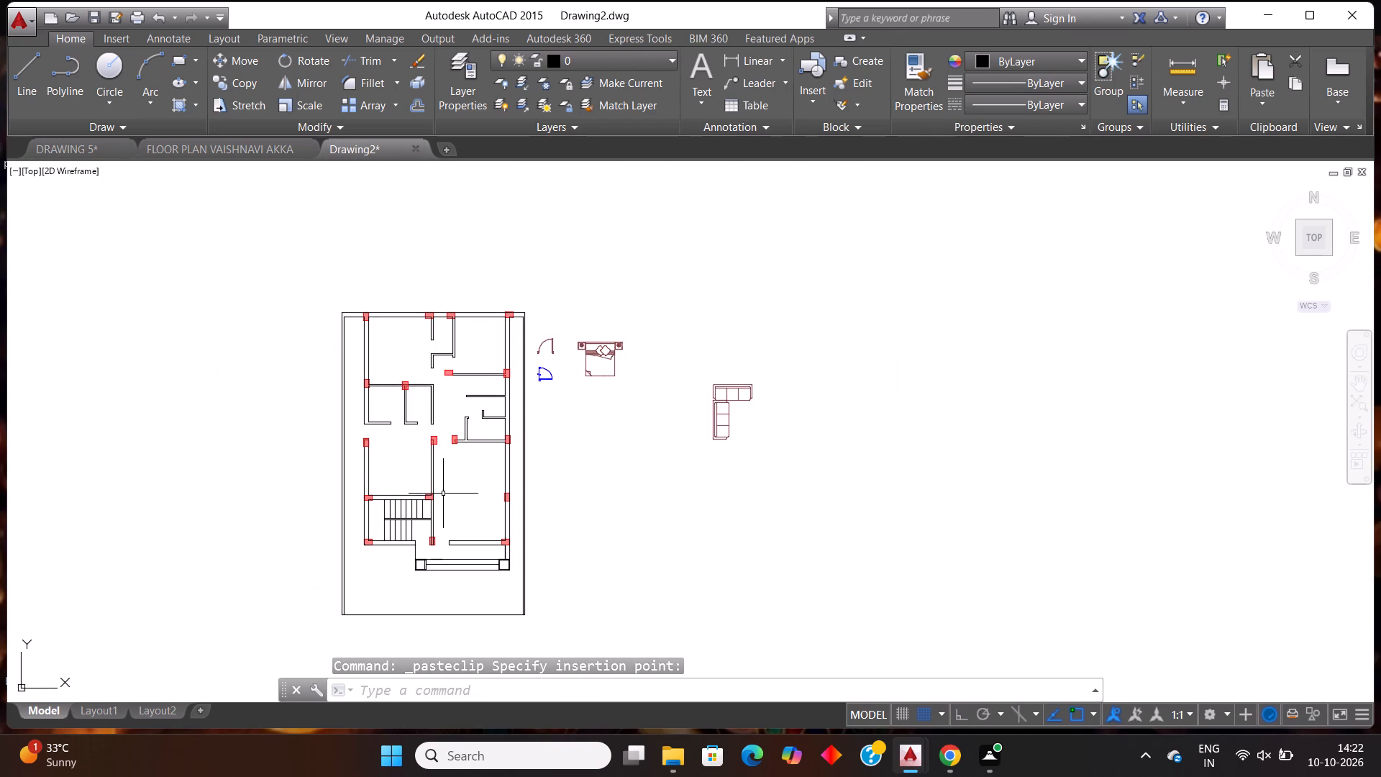
{"action": "left_click", "coordinate": [79, 150]}
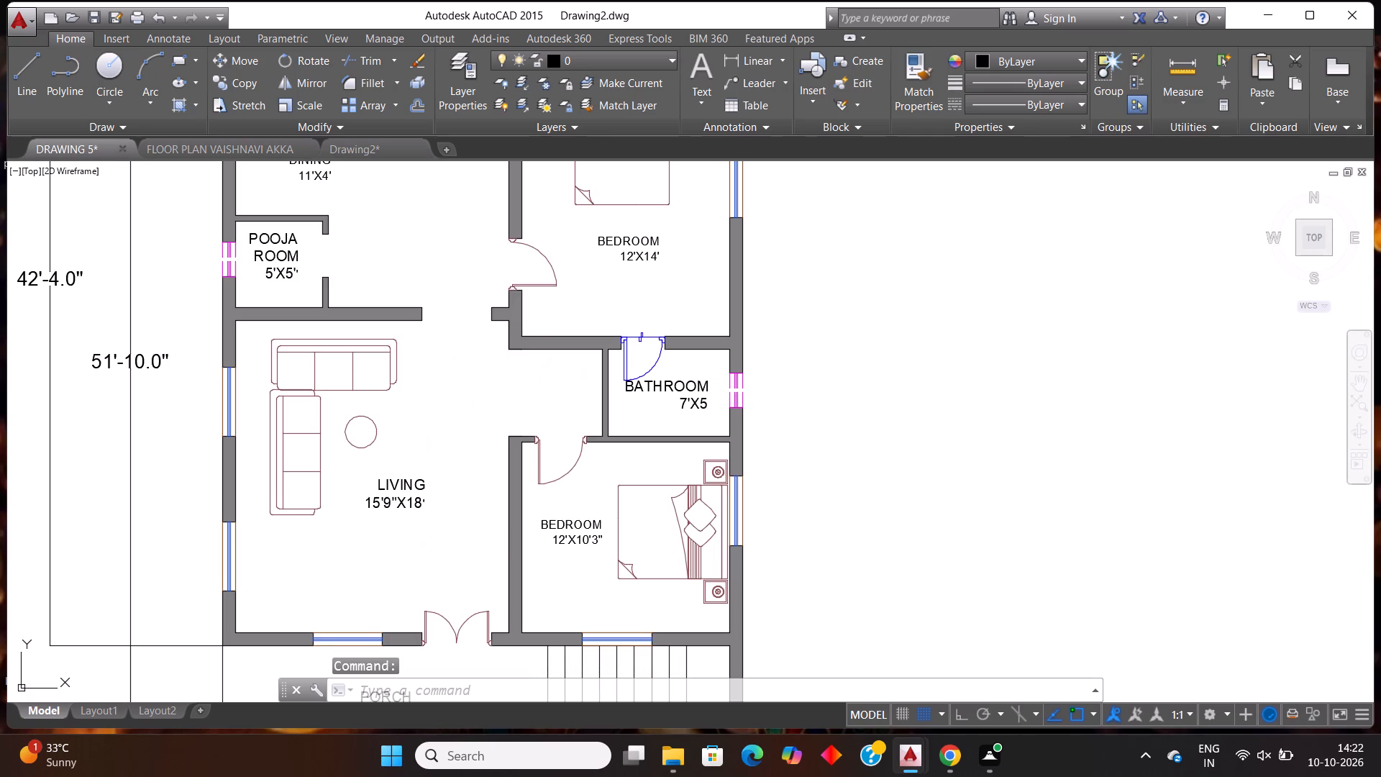
{"action": "scroll", "coordinate": [315, 376], "scroll_direction": "down", "scroll_amount": 3}
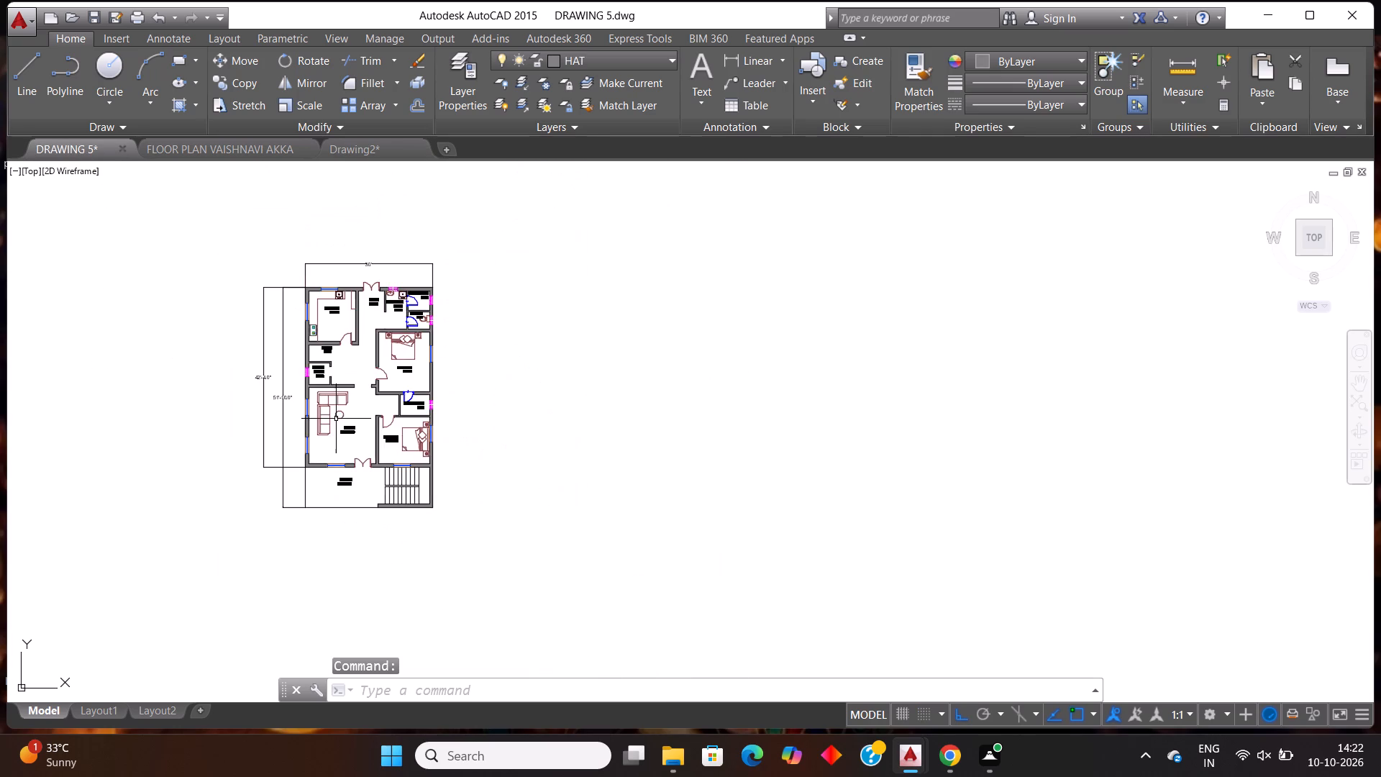
{"action": "scroll", "coordinate": [411, 311], "scroll_direction": "up", "scroll_amount": 3}
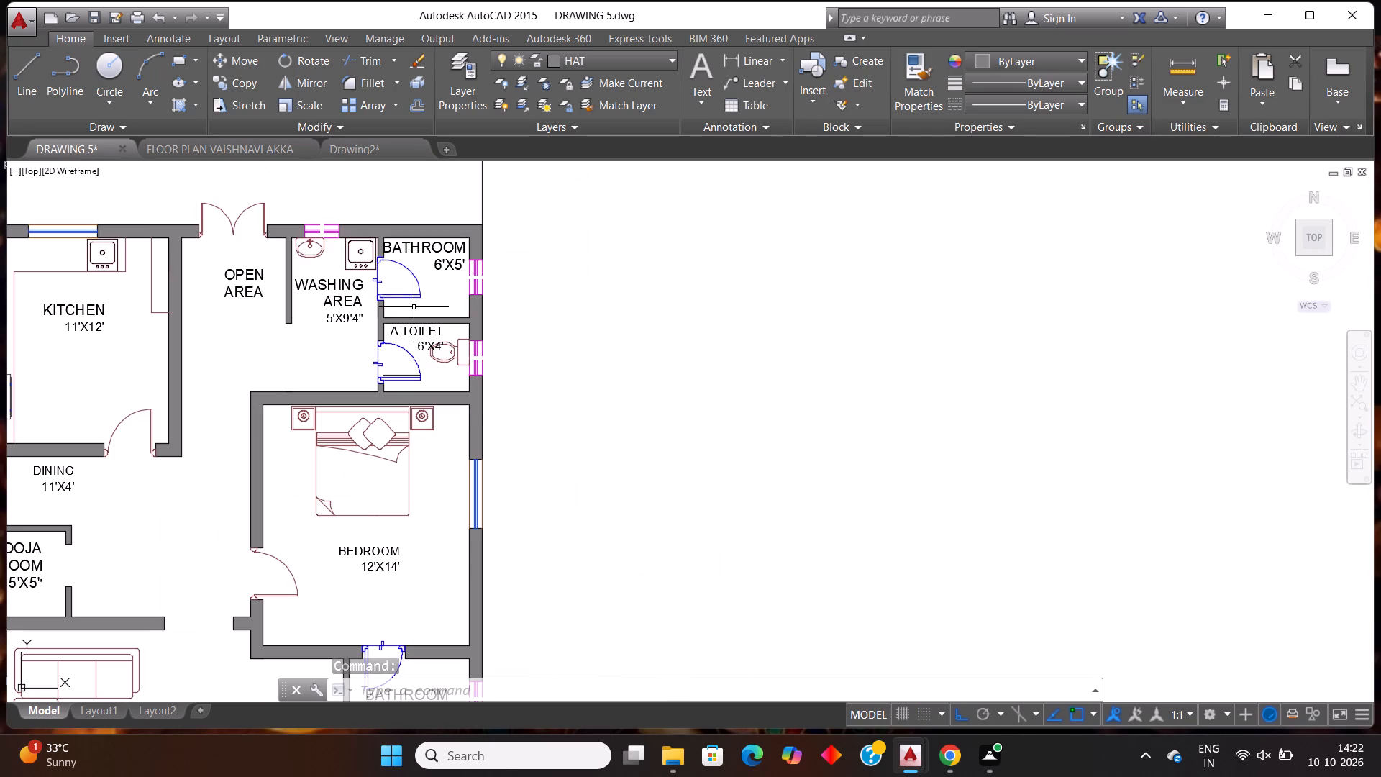
{"action": "scroll", "coordinate": [414, 307], "scroll_direction": "up", "scroll_amount": 1}
{"action": "left_click", "coordinate": [276, 230]}
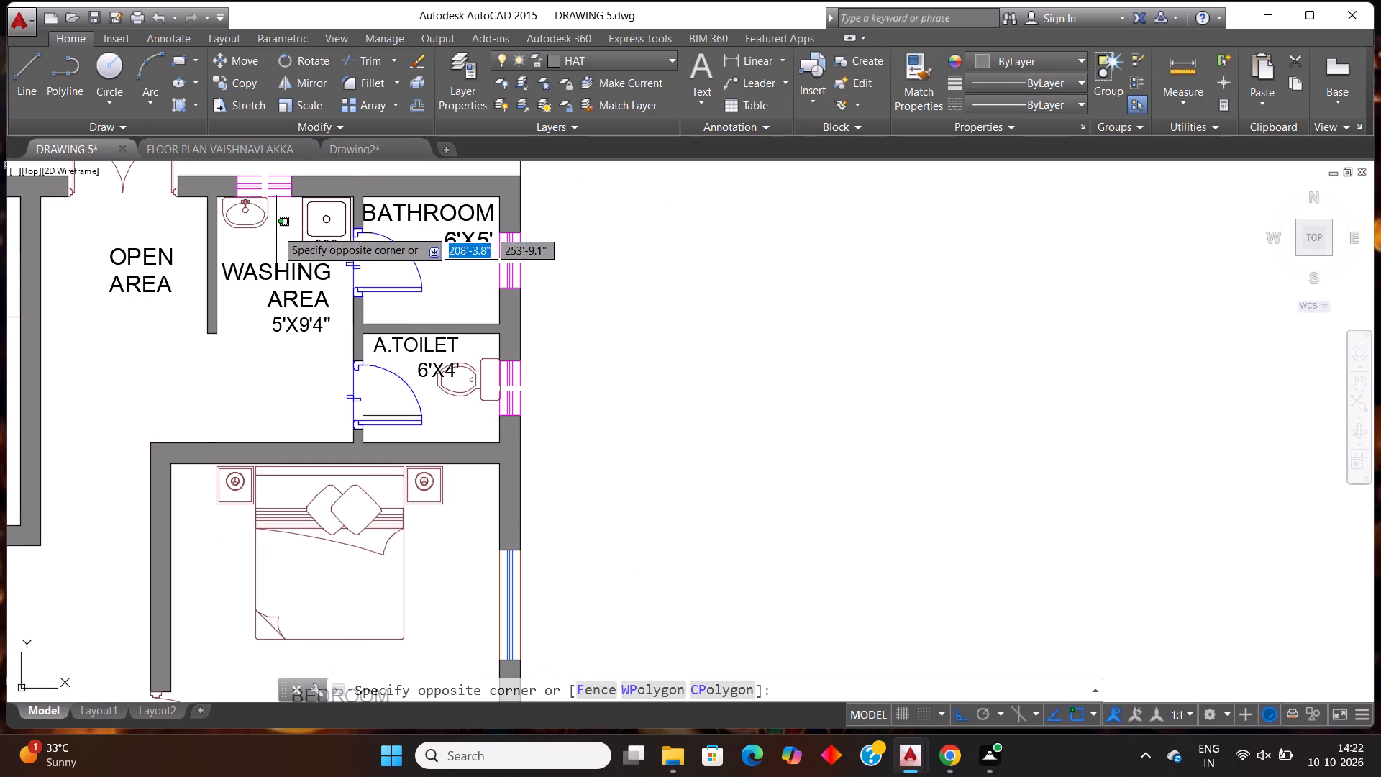
{"action": "left_click", "coordinate": [253, 219]}
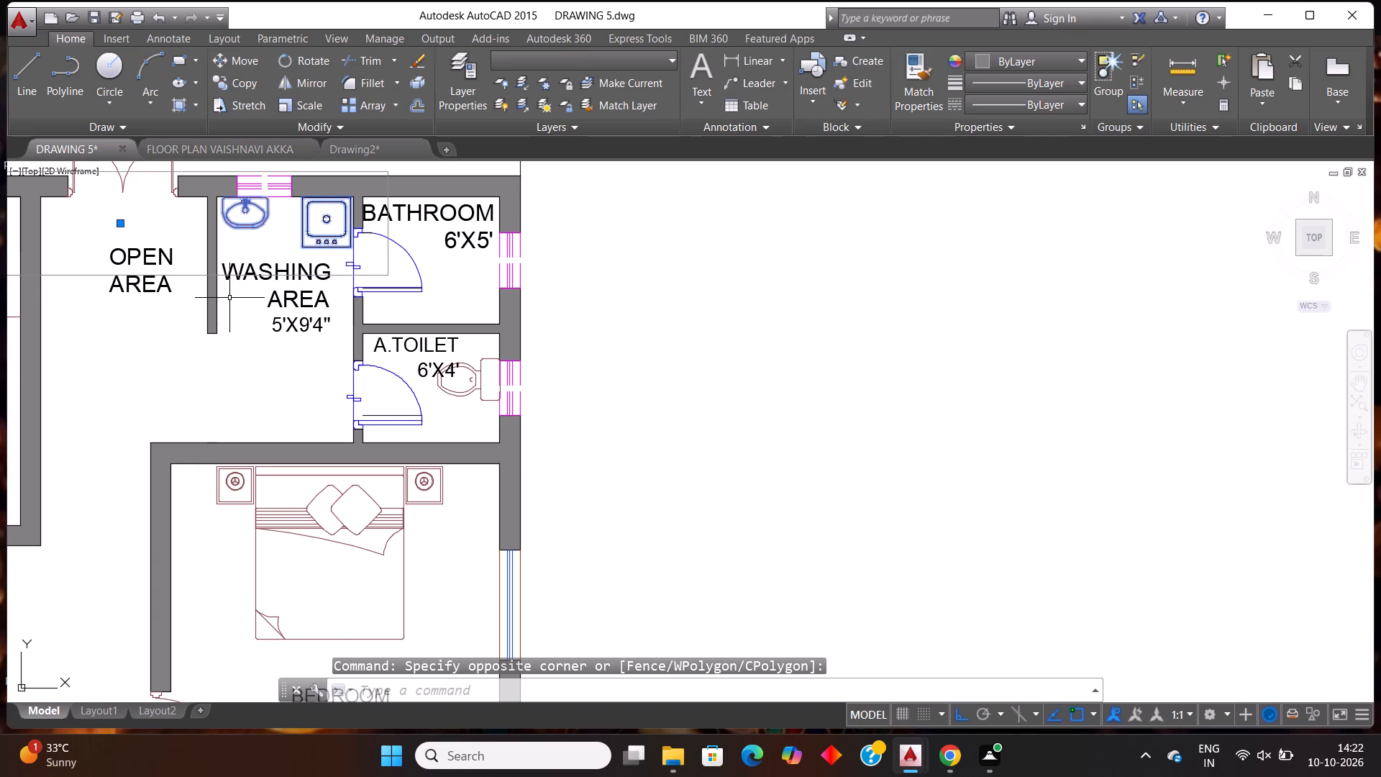
{"action": "key", "text": "ctrl+c"}
{"action": "scroll", "coordinate": [229, 339], "scroll_direction": "down", "scroll_amount": 2}
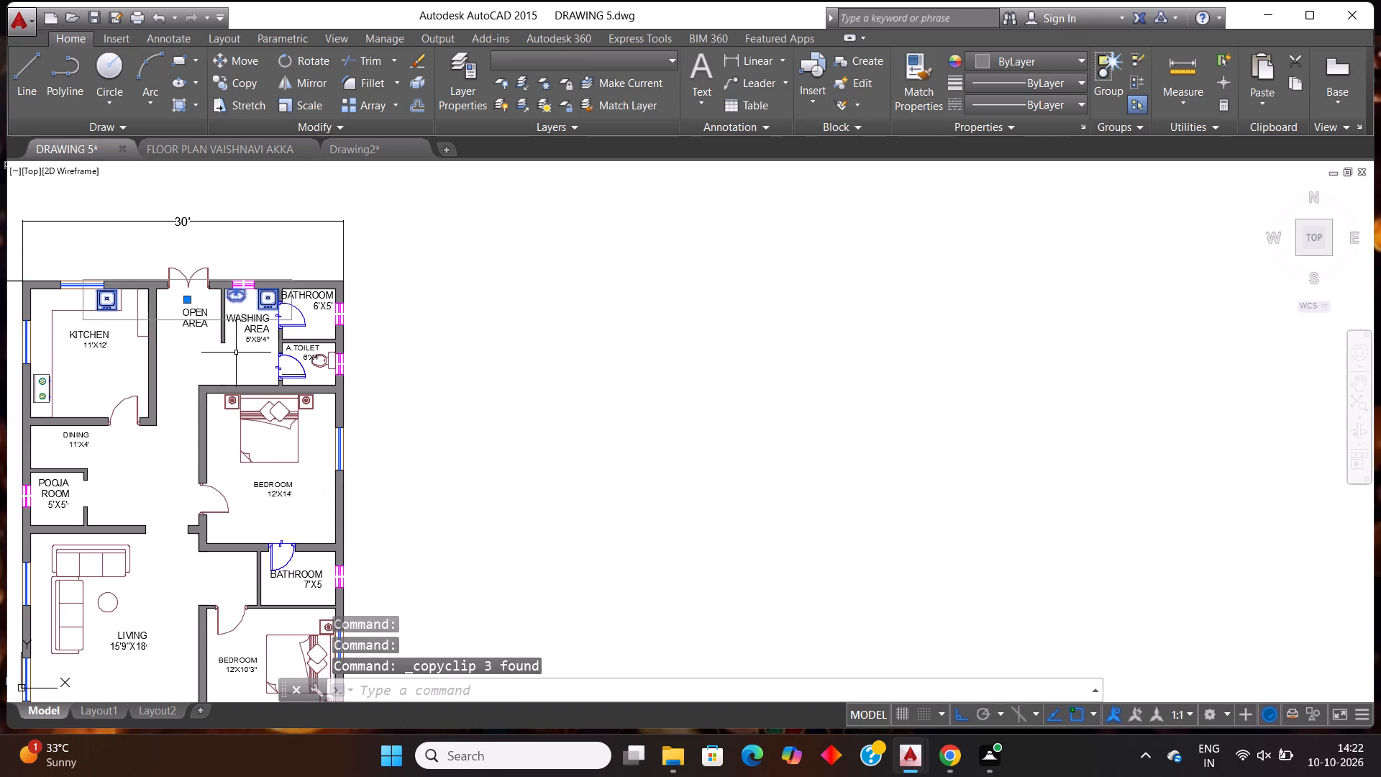
{"action": "scroll", "coordinate": [236, 358], "scroll_direction": "down", "scroll_amount": 2}
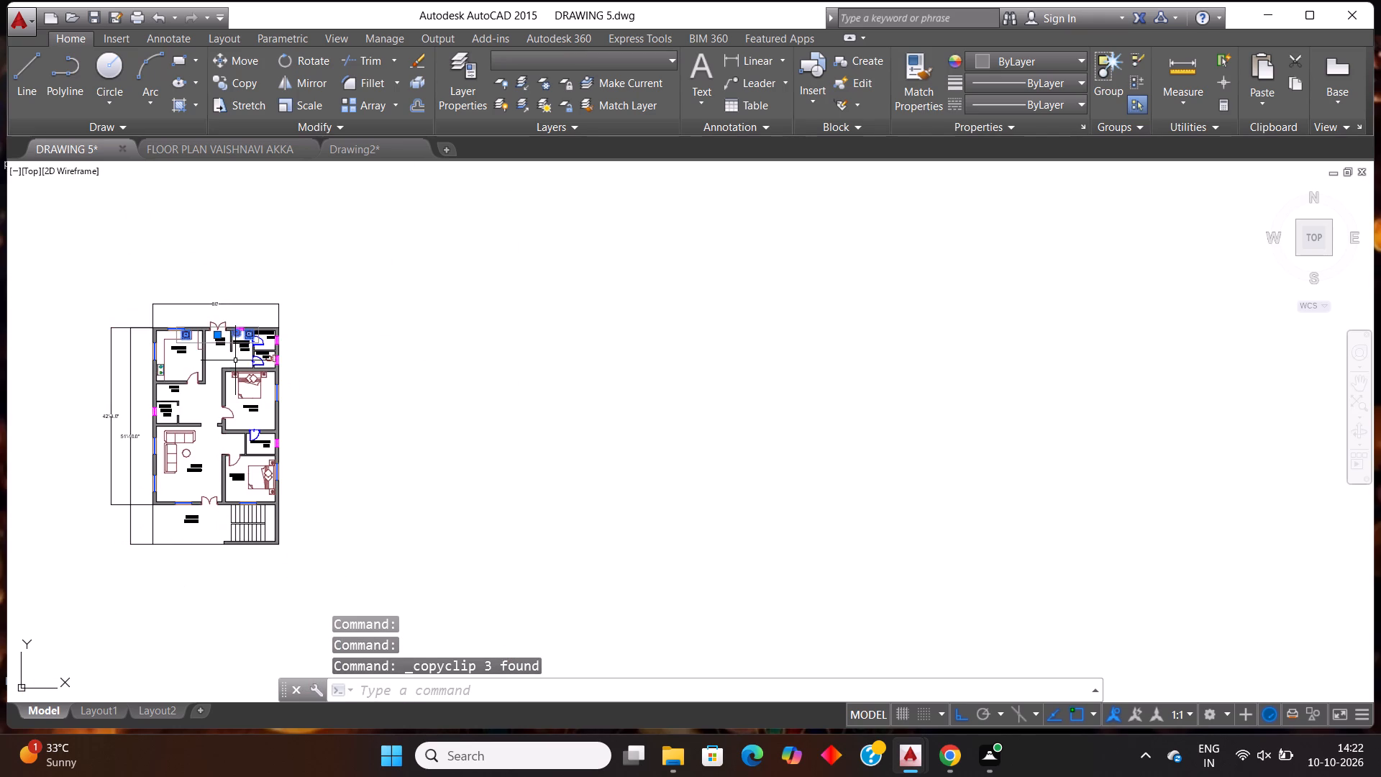
{"action": "left_click", "coordinate": [343, 149]}
{"action": "key", "text": "ctrl+v"}
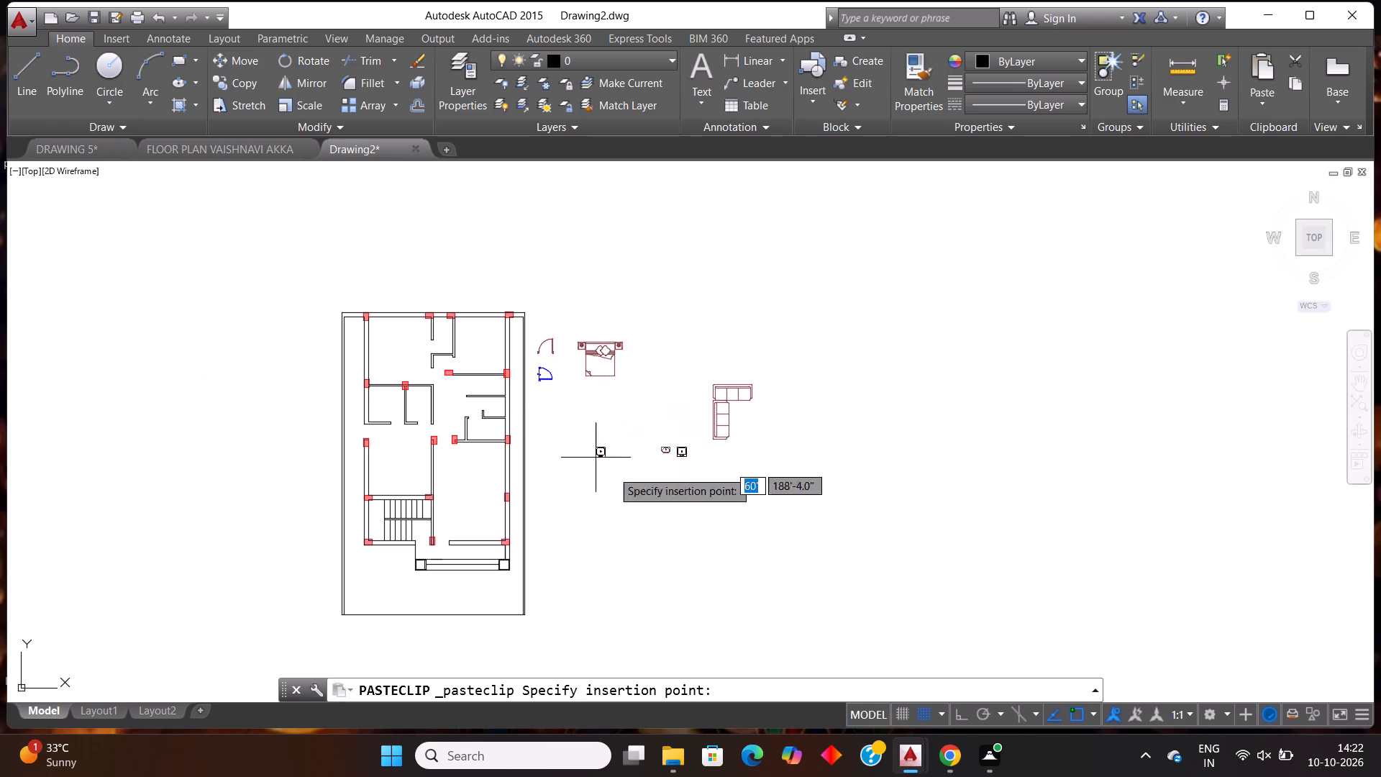
{"action": "left_click", "coordinate": [806, 479]}
{"action": "scroll", "coordinate": [901, 445], "scroll_direction": "down", "scroll_amount": 1}
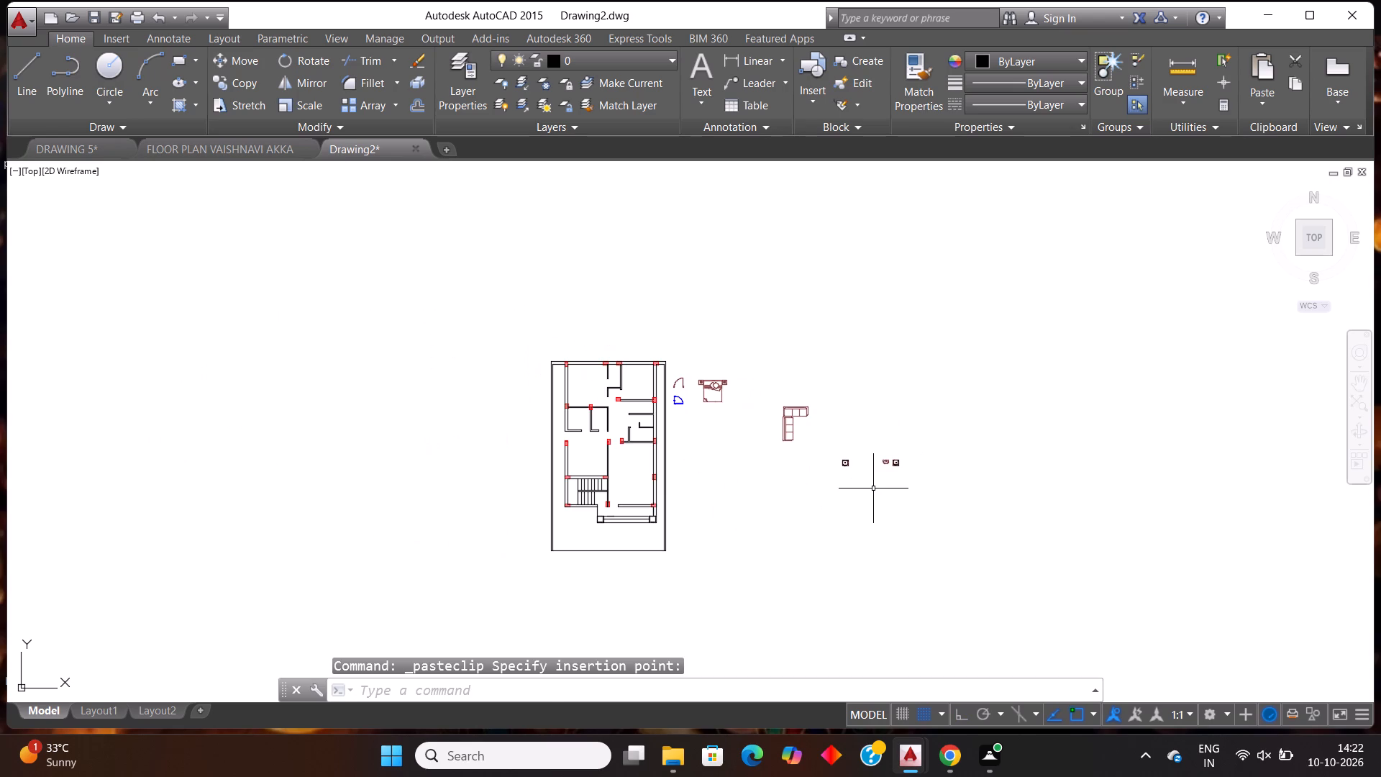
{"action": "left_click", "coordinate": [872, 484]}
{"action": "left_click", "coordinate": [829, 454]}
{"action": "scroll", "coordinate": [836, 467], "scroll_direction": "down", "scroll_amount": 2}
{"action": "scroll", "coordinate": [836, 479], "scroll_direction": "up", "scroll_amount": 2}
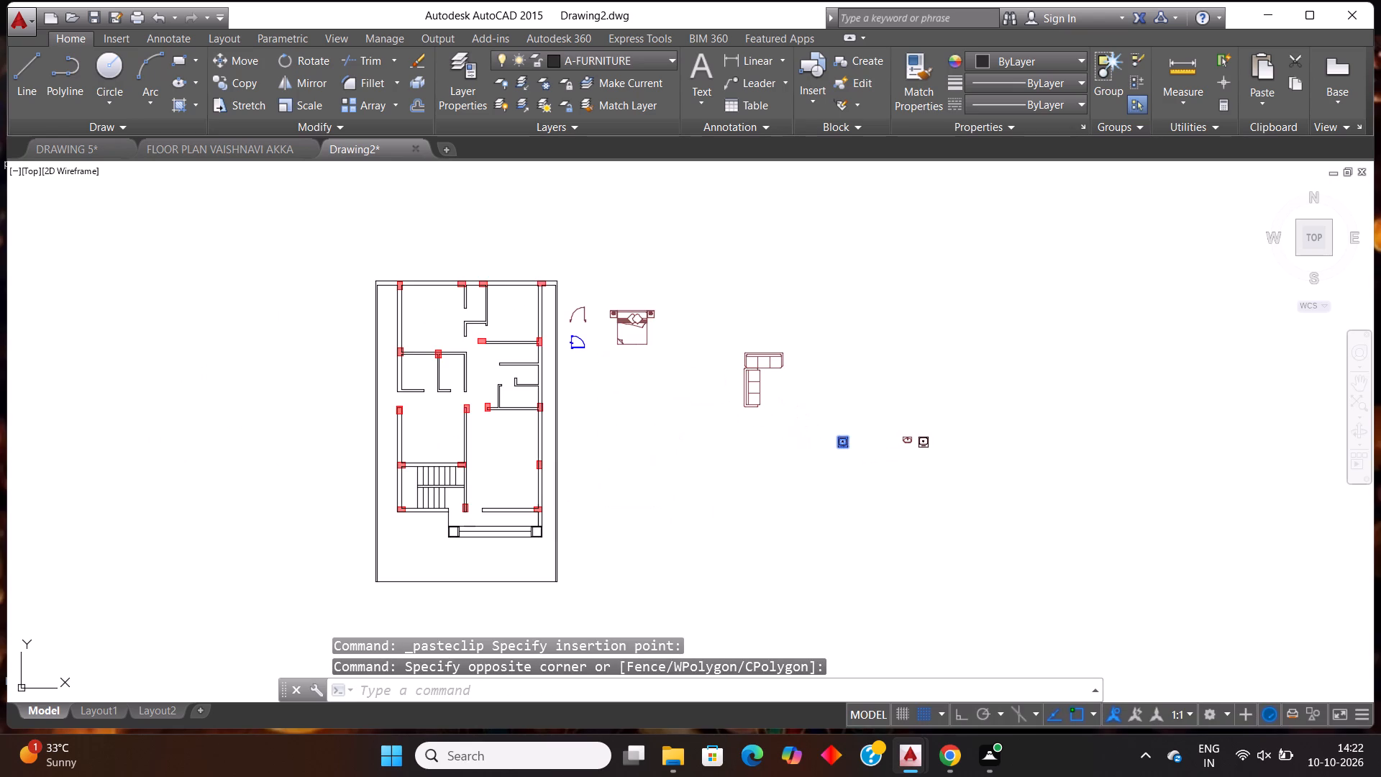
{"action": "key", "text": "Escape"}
Copy the kitchen's two-burner stove from DRAWING 5 into Drawing2, placing it outside the plan between the pasted bed and sofas.
{"action": "scroll", "coordinate": [832, 501], "scroll_direction": "down", "scroll_amount": 1}
{"action": "scroll", "coordinate": [740, 476], "scroll_direction": "up", "scroll_amount": 1}
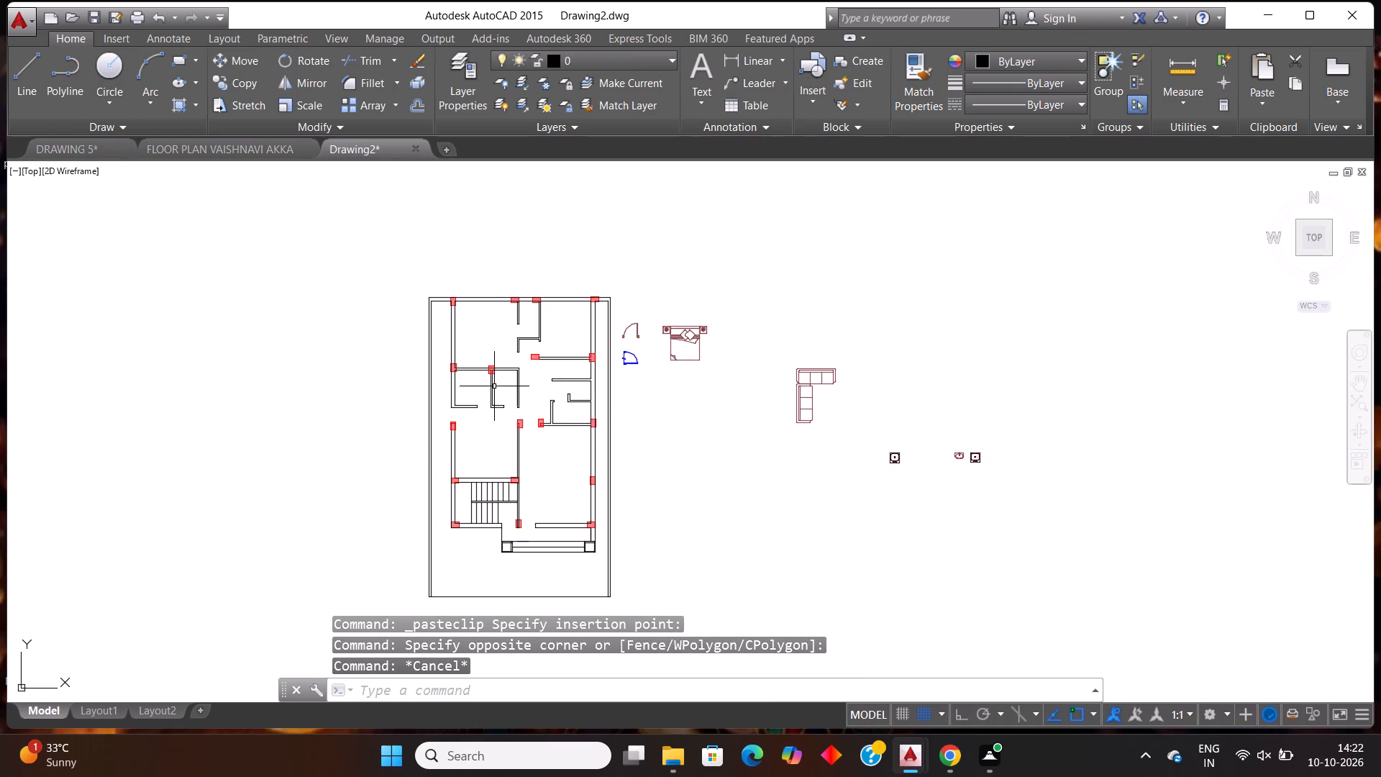
{"action": "left_click", "coordinate": [60, 142]}
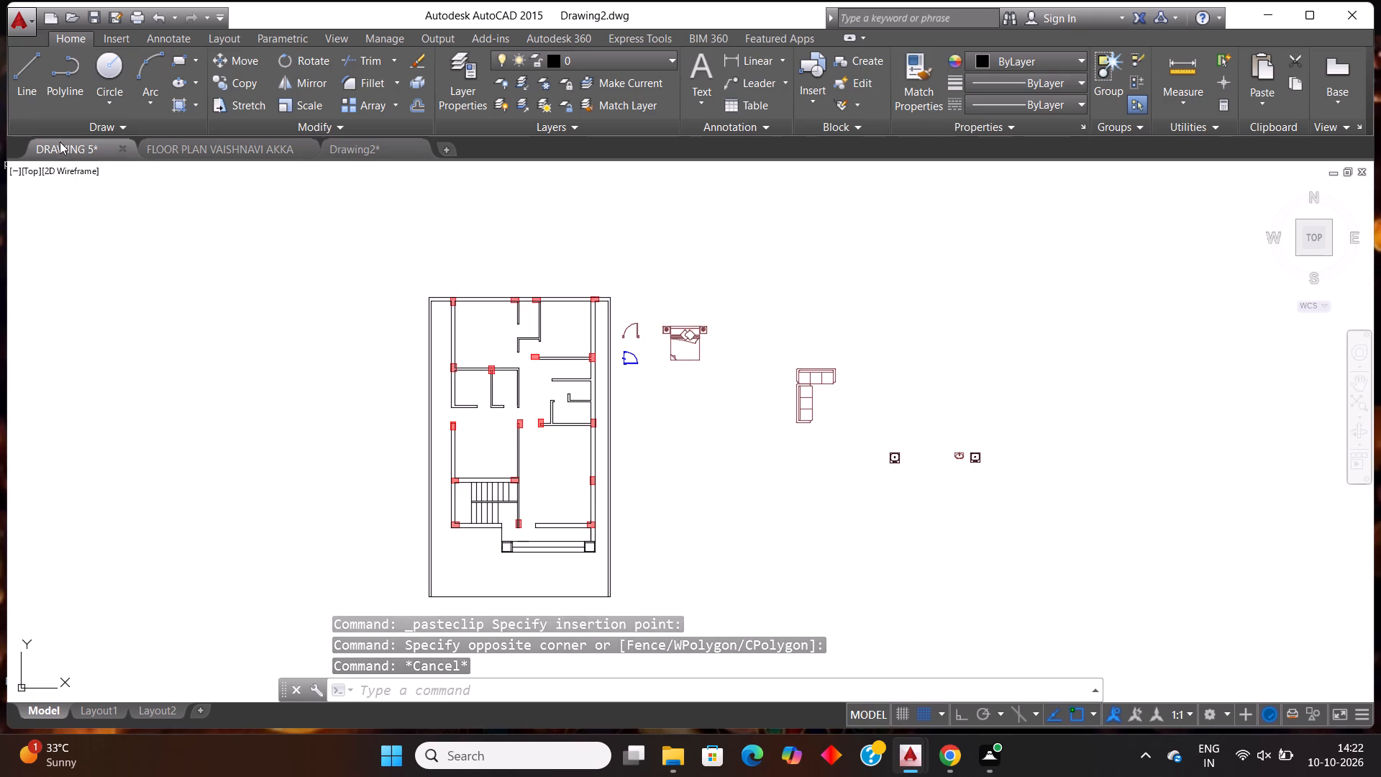
{"action": "scroll", "coordinate": [147, 432], "scroll_direction": "up", "scroll_amount": 2}
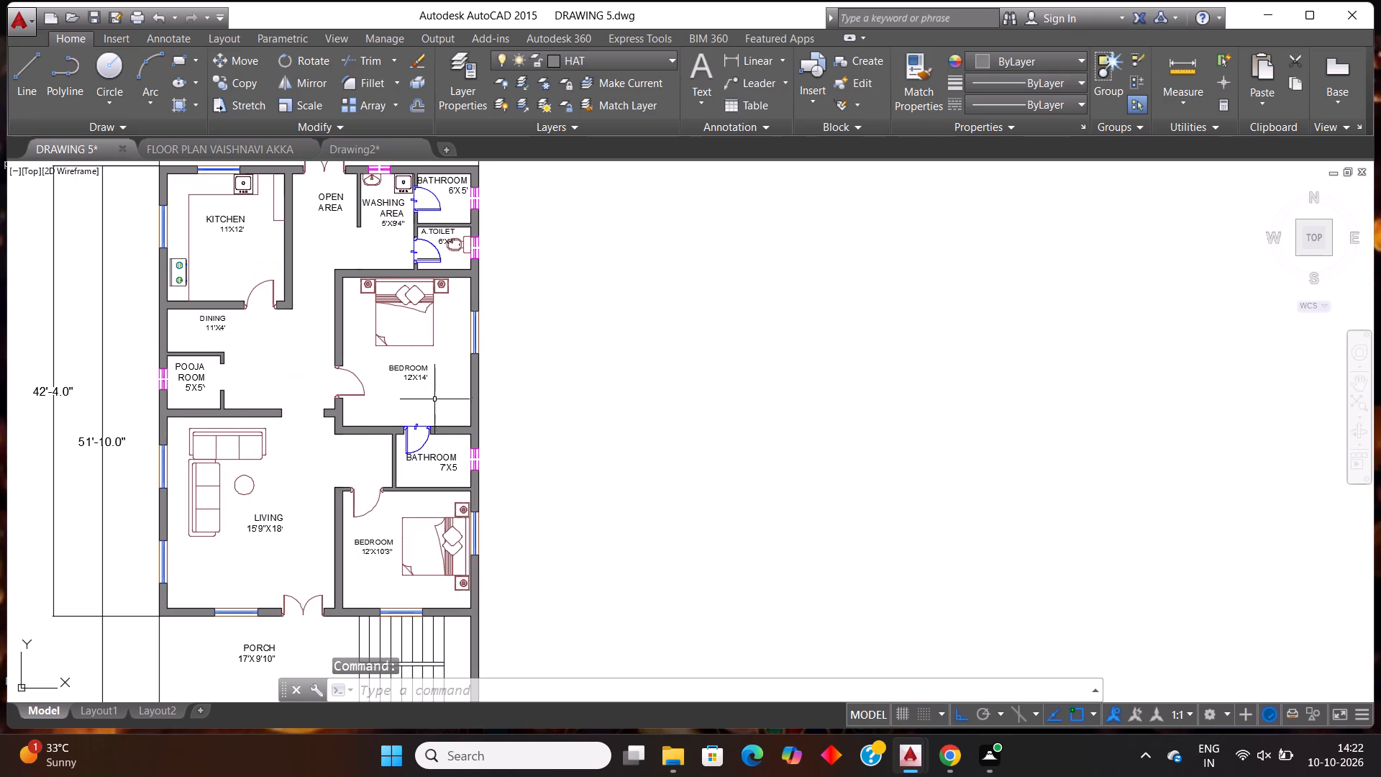
{"action": "left_click", "coordinate": [181, 283]}
{"action": "key", "text": "ctrl+c"}
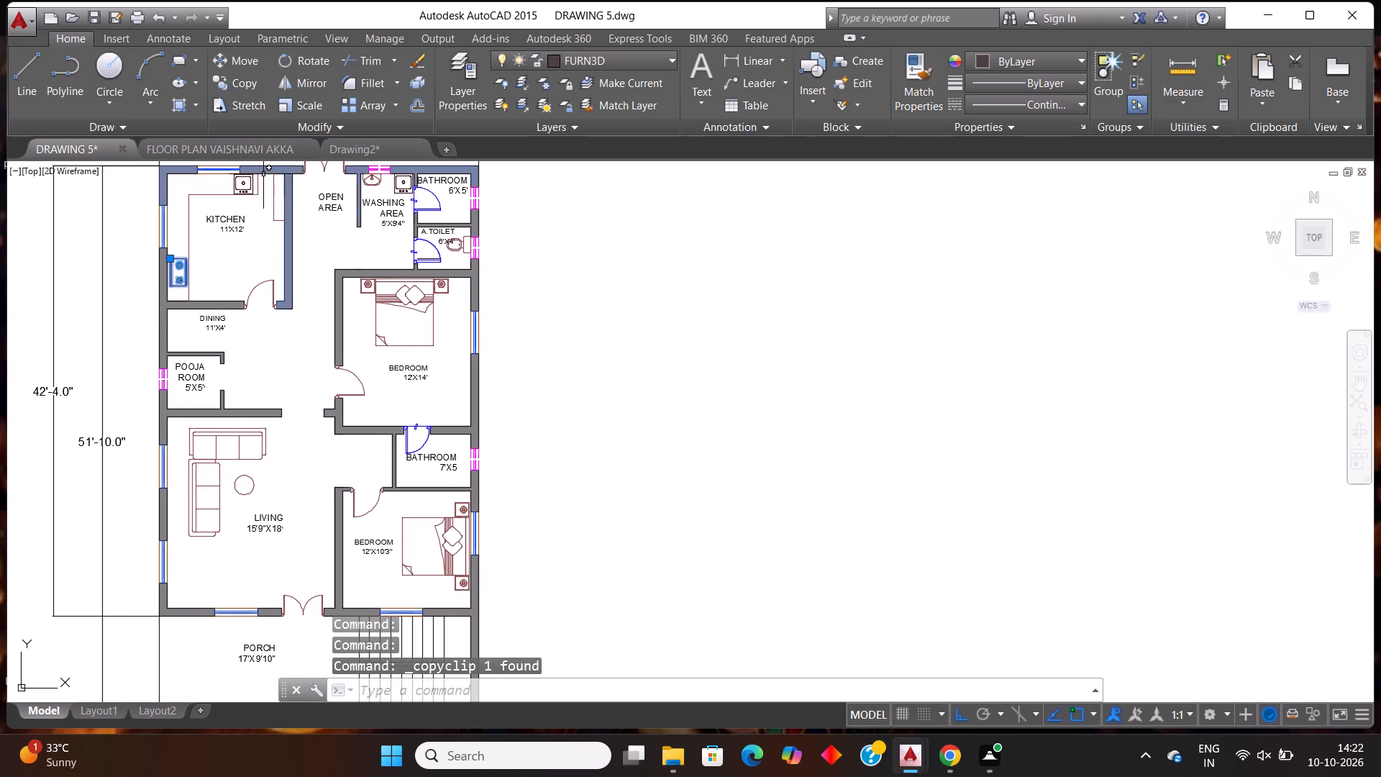
{"action": "left_click", "coordinate": [354, 143]}
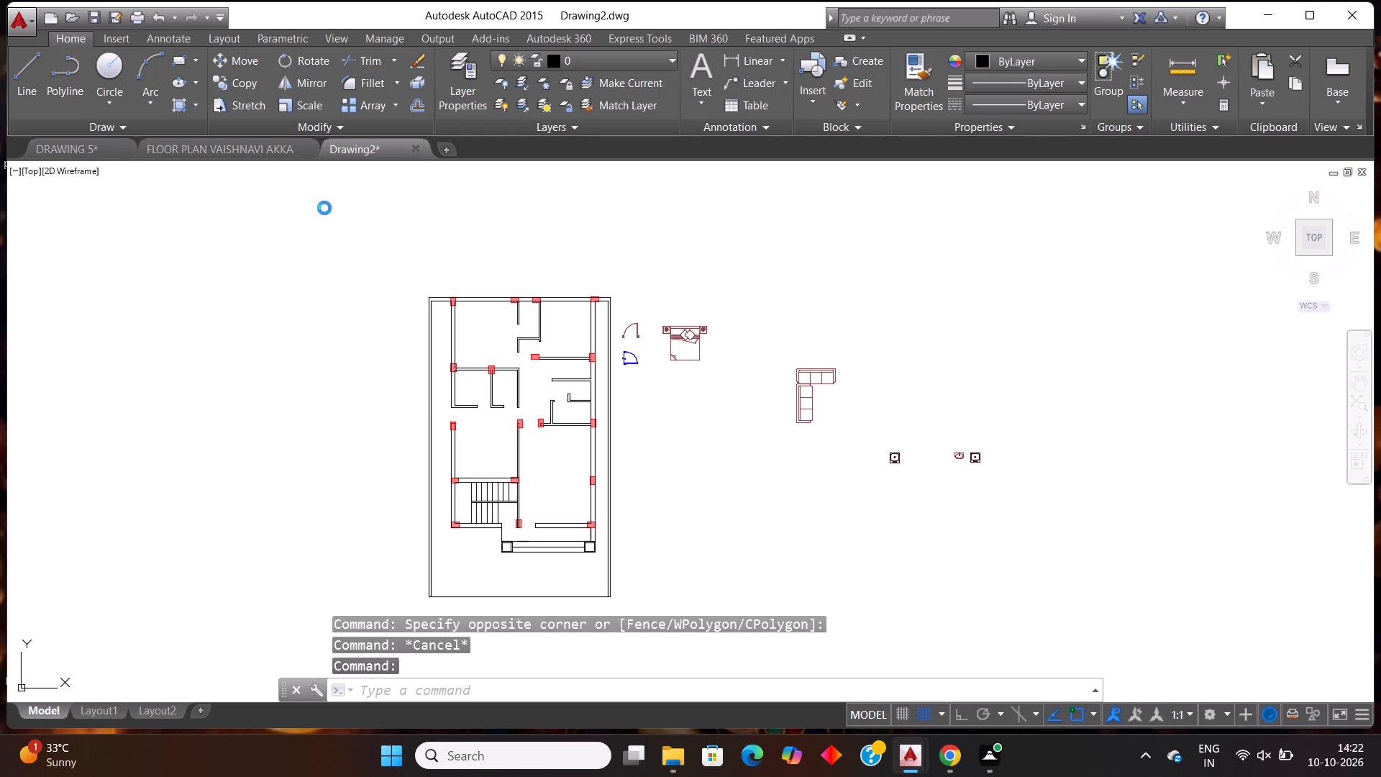
{"action": "key", "text": "ctrl+v"}
{"action": "left_click", "coordinate": [749, 411]}
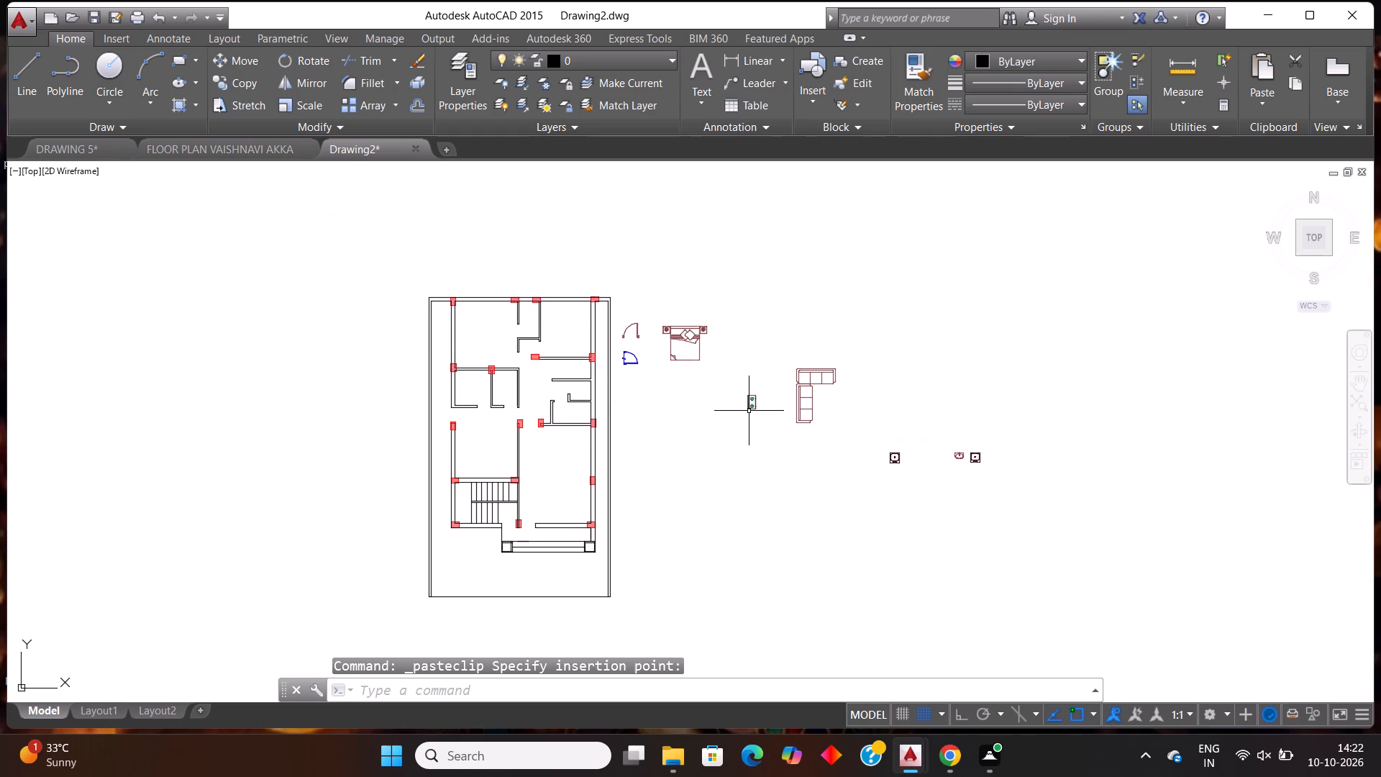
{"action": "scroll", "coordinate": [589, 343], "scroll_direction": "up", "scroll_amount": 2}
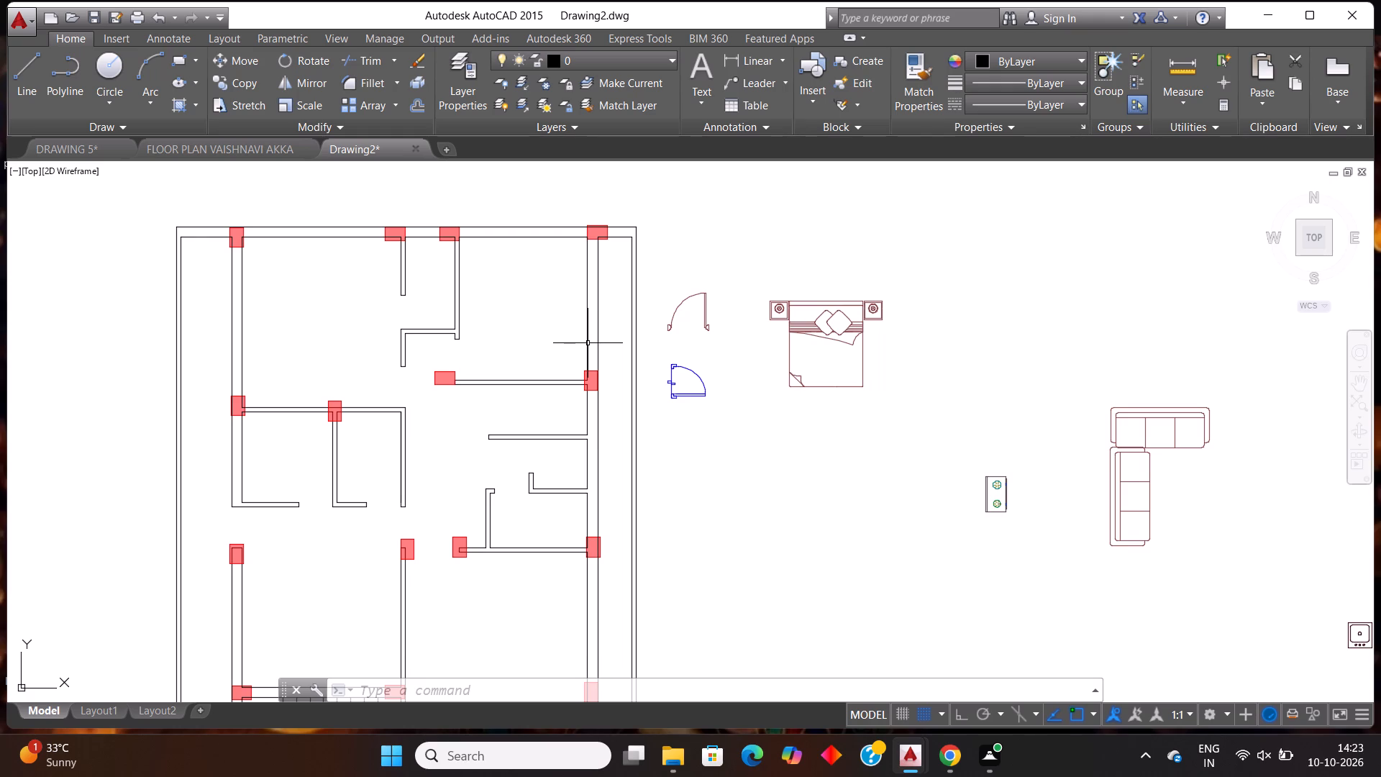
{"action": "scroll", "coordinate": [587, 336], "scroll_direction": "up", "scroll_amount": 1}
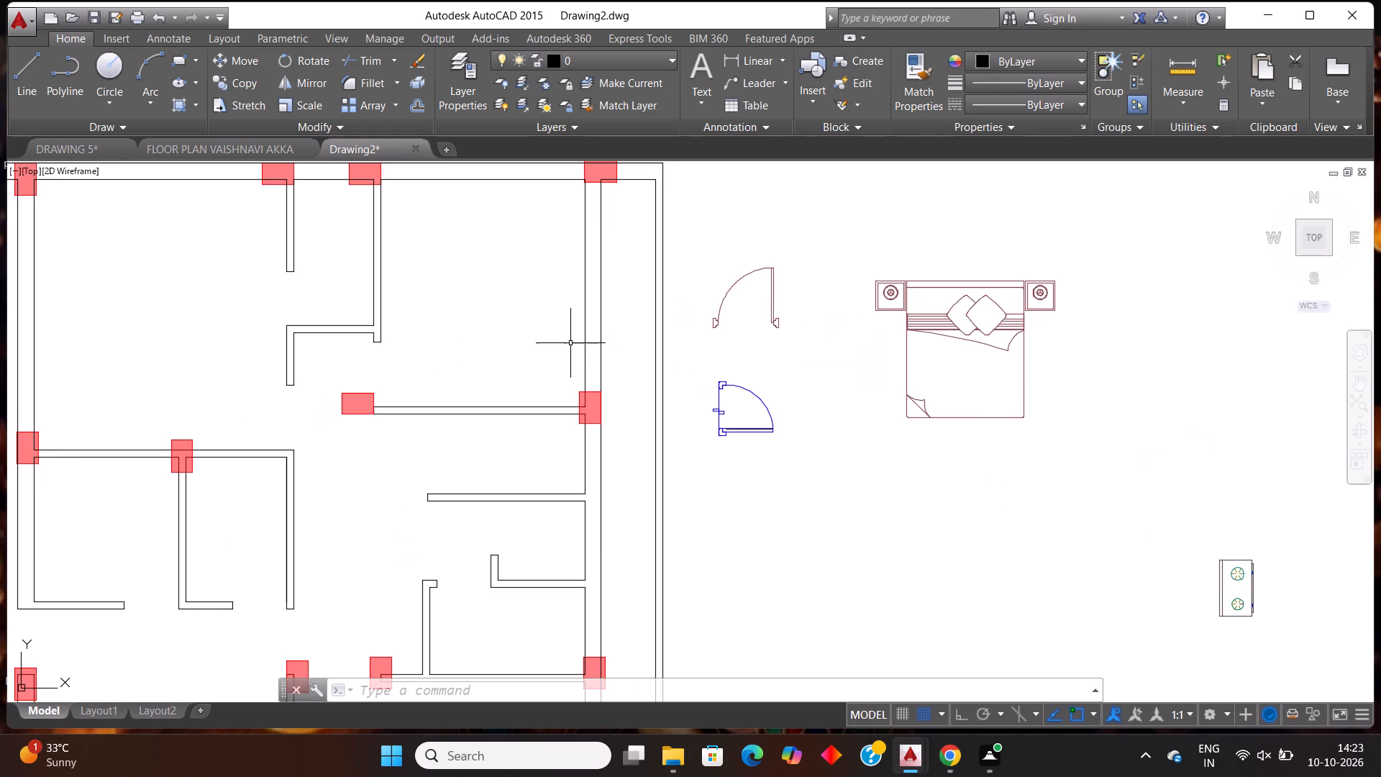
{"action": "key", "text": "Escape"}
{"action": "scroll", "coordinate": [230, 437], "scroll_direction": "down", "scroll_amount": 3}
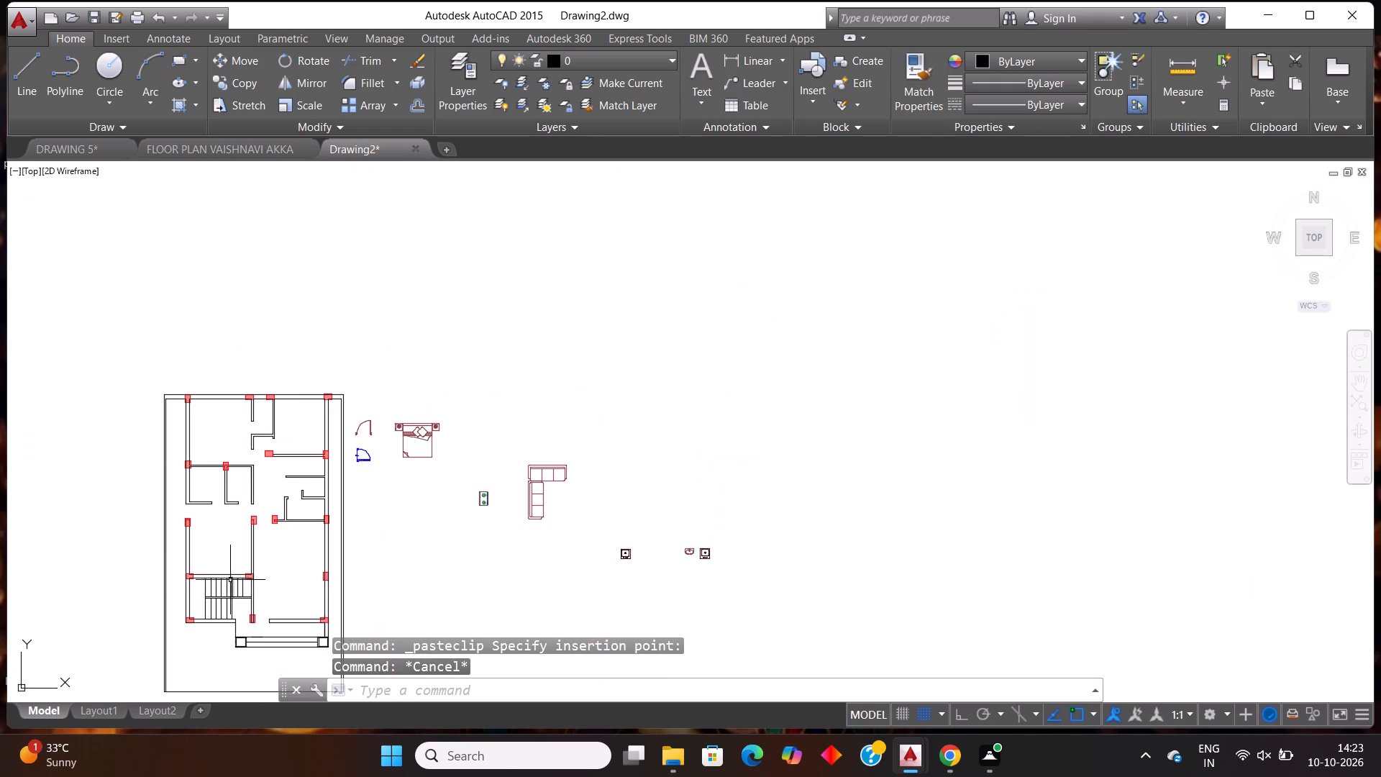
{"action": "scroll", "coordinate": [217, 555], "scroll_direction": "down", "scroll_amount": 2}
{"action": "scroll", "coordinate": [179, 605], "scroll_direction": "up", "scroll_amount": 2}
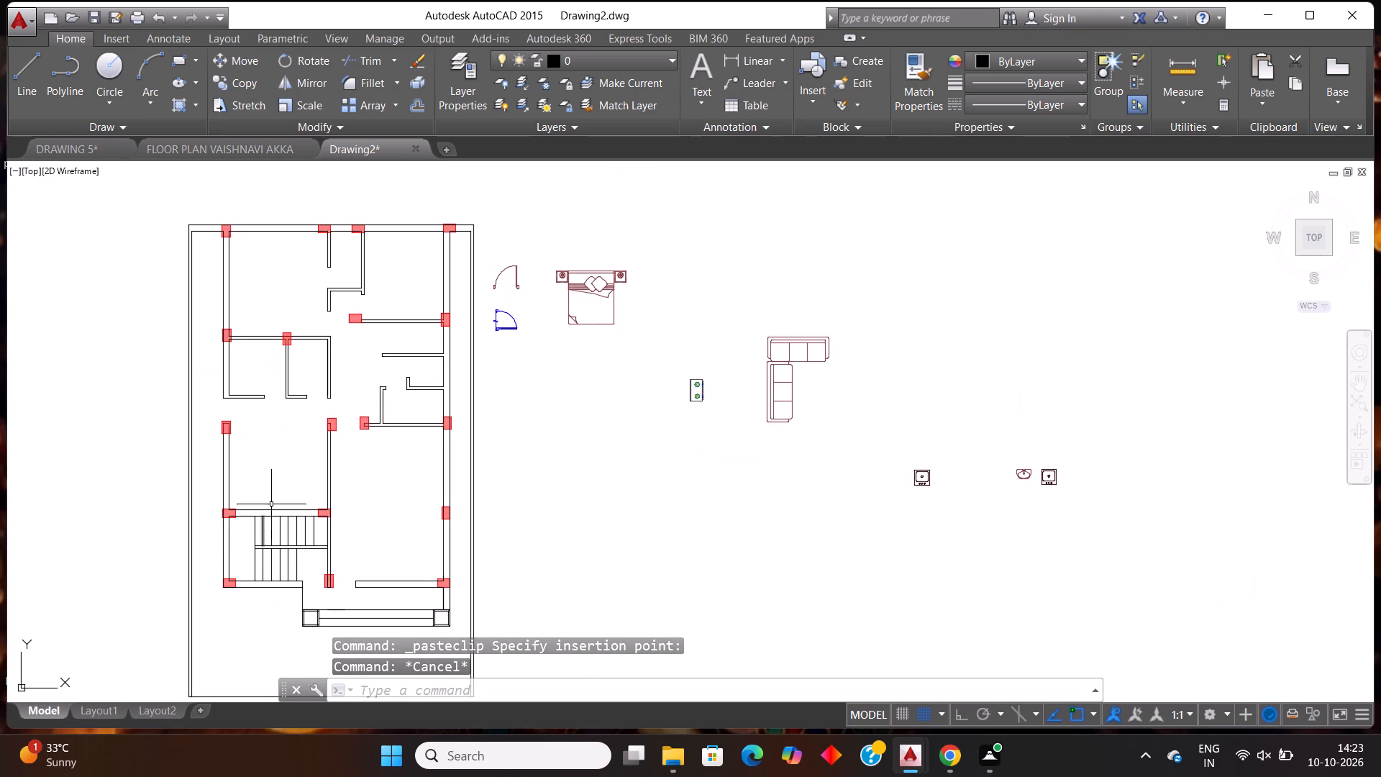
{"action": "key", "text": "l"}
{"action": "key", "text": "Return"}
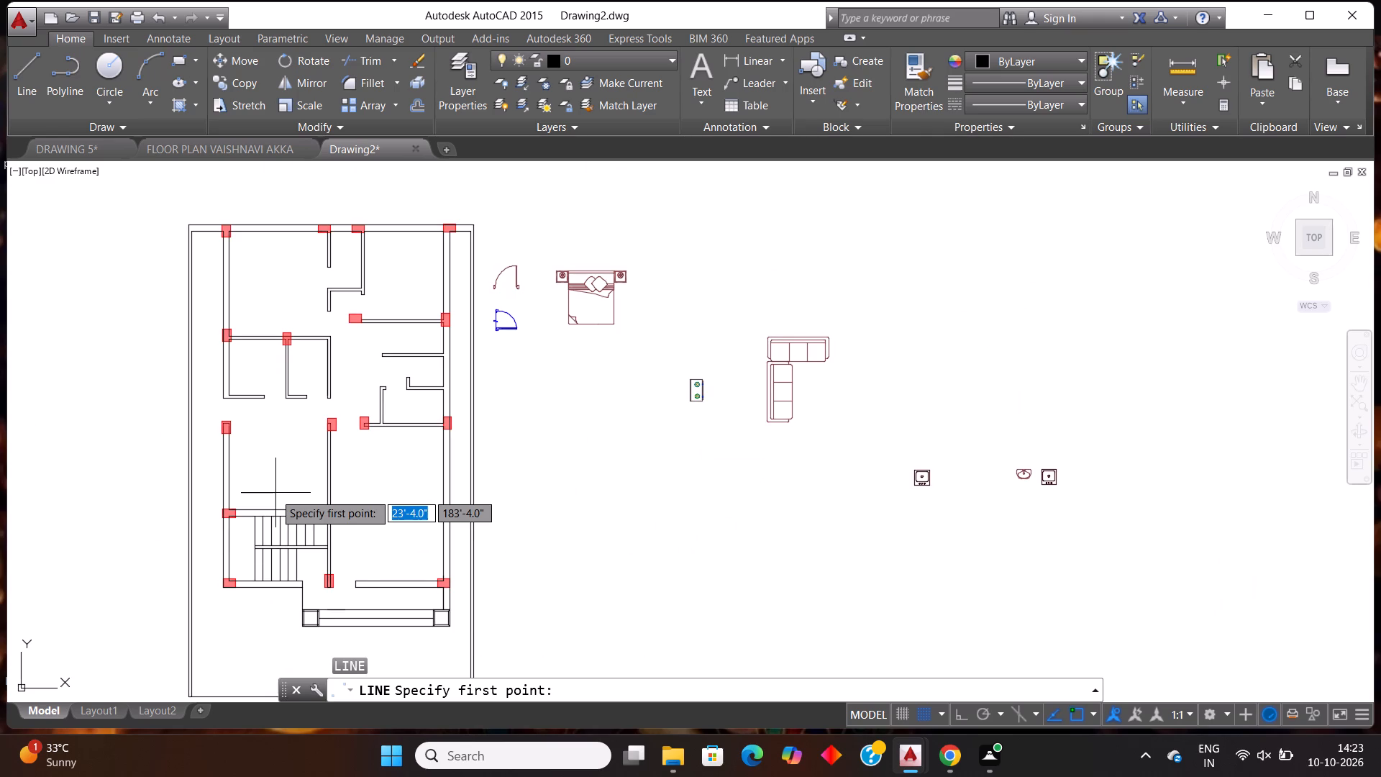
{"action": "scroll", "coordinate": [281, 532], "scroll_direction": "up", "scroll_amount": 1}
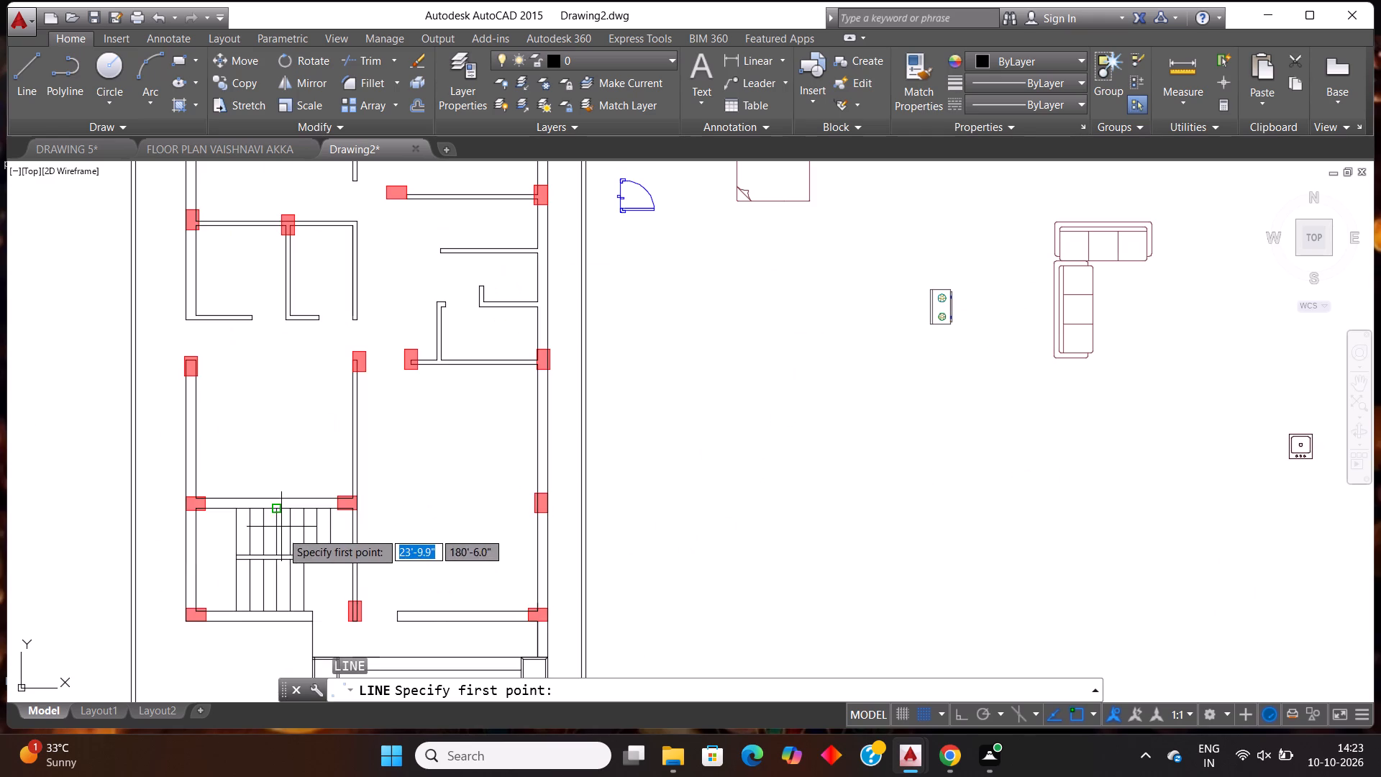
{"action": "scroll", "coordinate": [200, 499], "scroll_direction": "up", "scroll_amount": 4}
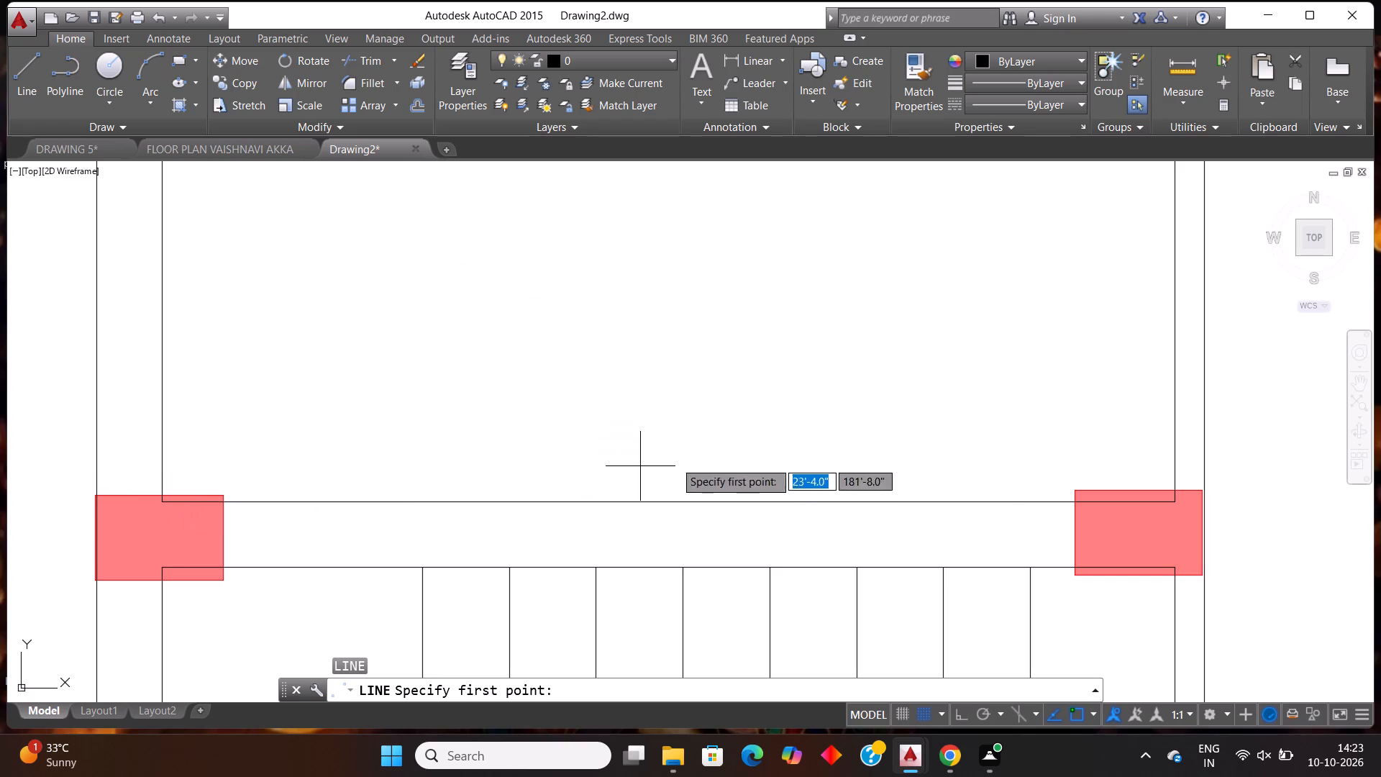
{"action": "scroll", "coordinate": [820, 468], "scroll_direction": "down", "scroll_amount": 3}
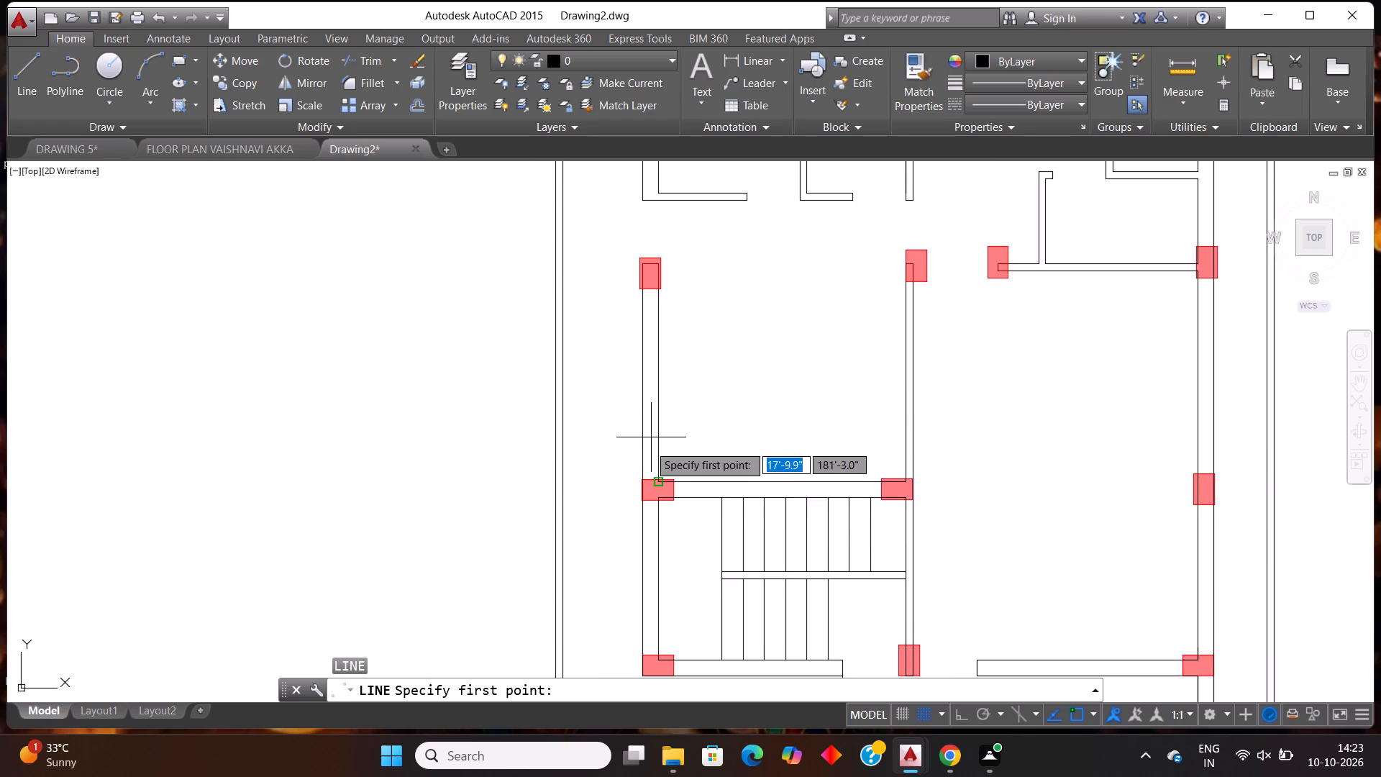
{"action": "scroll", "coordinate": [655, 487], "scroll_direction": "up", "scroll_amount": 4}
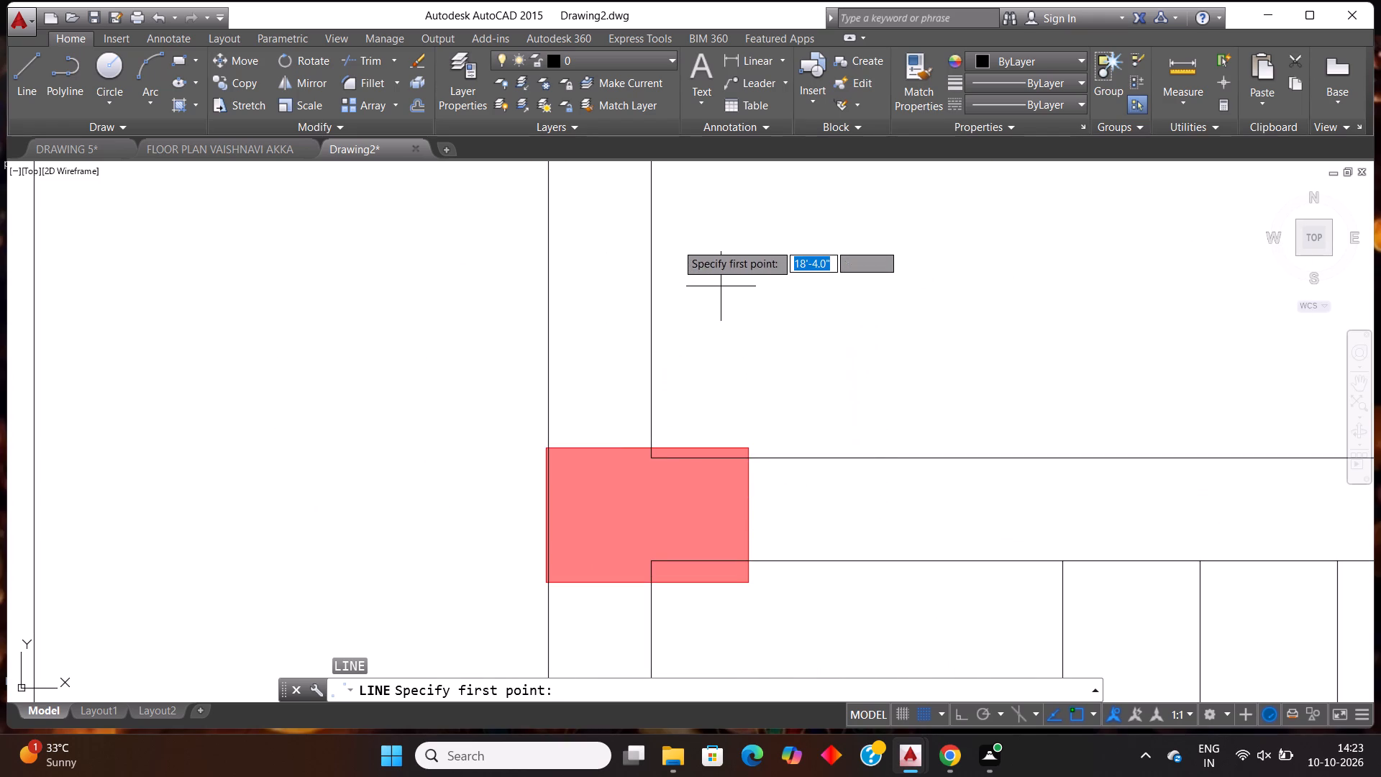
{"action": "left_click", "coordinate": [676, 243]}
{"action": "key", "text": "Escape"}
Offset the upper line of the wall above the staircase 2' upward into the adjoining room.
{"action": "scroll", "coordinate": [827, 275], "scroll_direction": "down", "scroll_amount": 1}
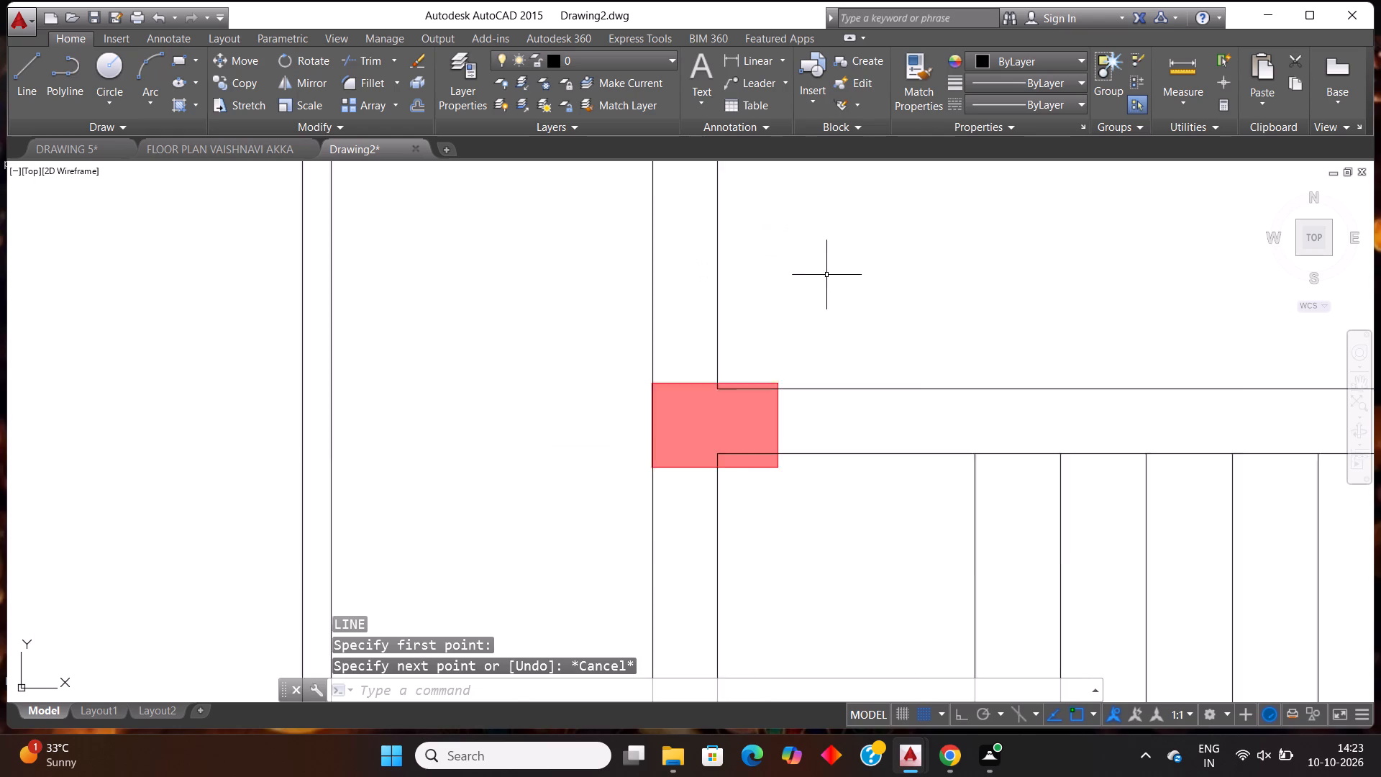
{"action": "scroll", "coordinate": [826, 276], "scroll_direction": "down", "scroll_amount": 4}
{"action": "scroll", "coordinate": [878, 222], "scroll_direction": "up", "scroll_amount": 1}
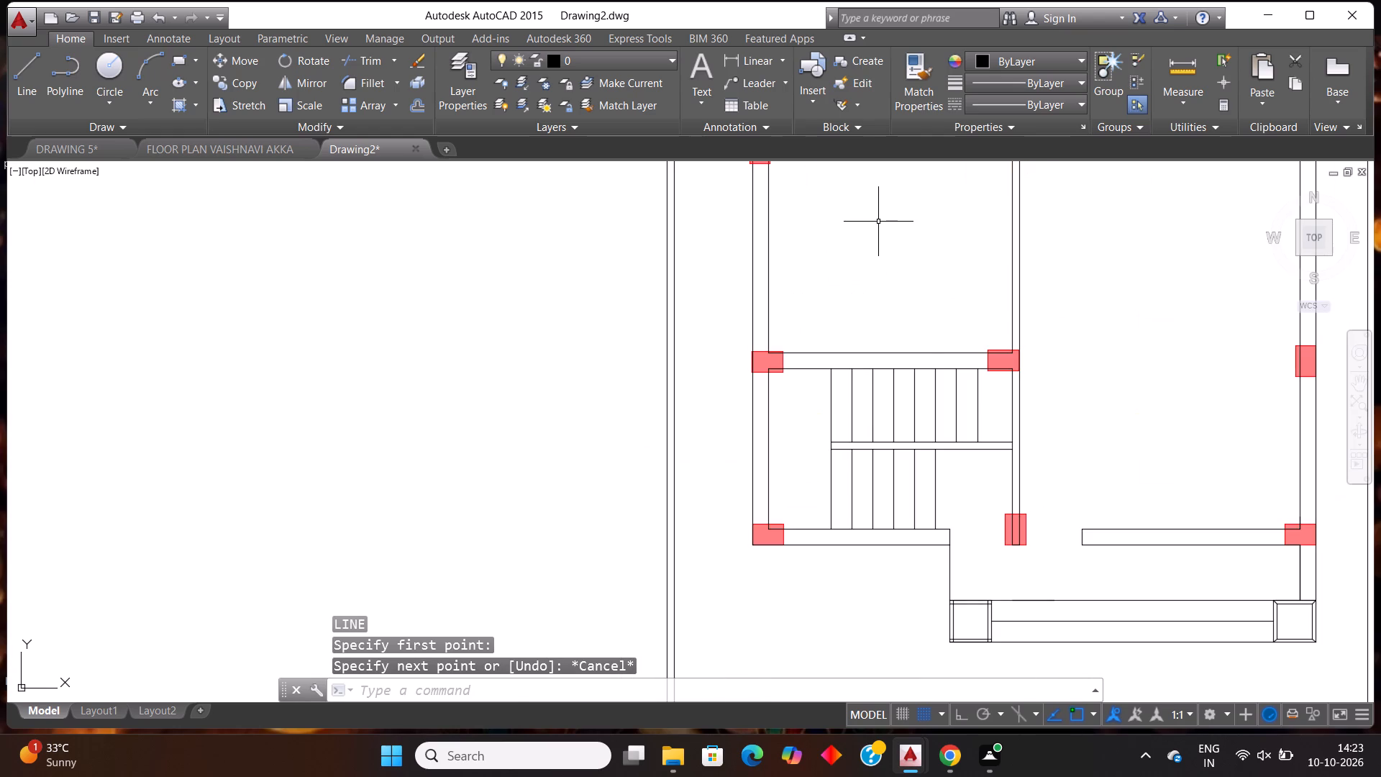
{"action": "type", "text": "off"}
{"action": "key", "text": "Return"}
{"action": "key", "text": "Return"}
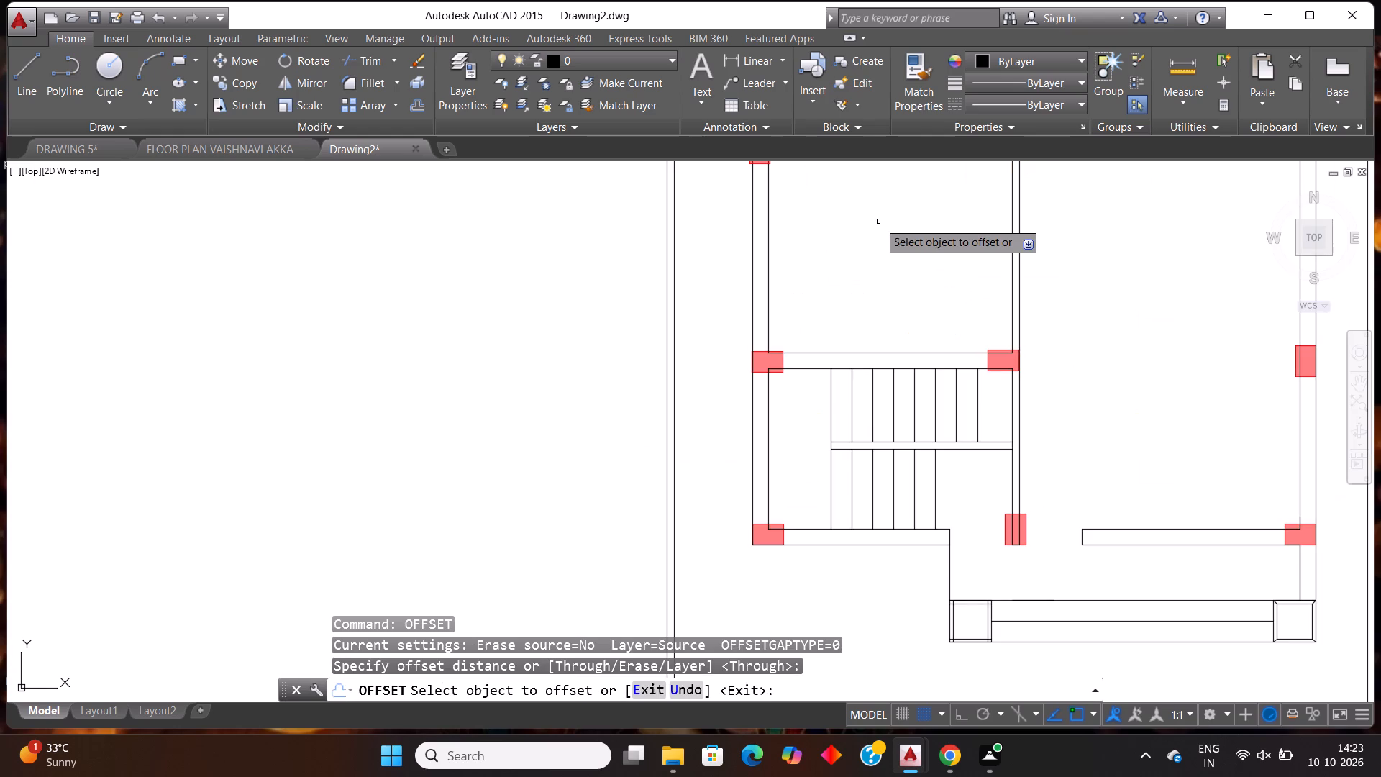
{"action": "left_click", "coordinate": [872, 352]}
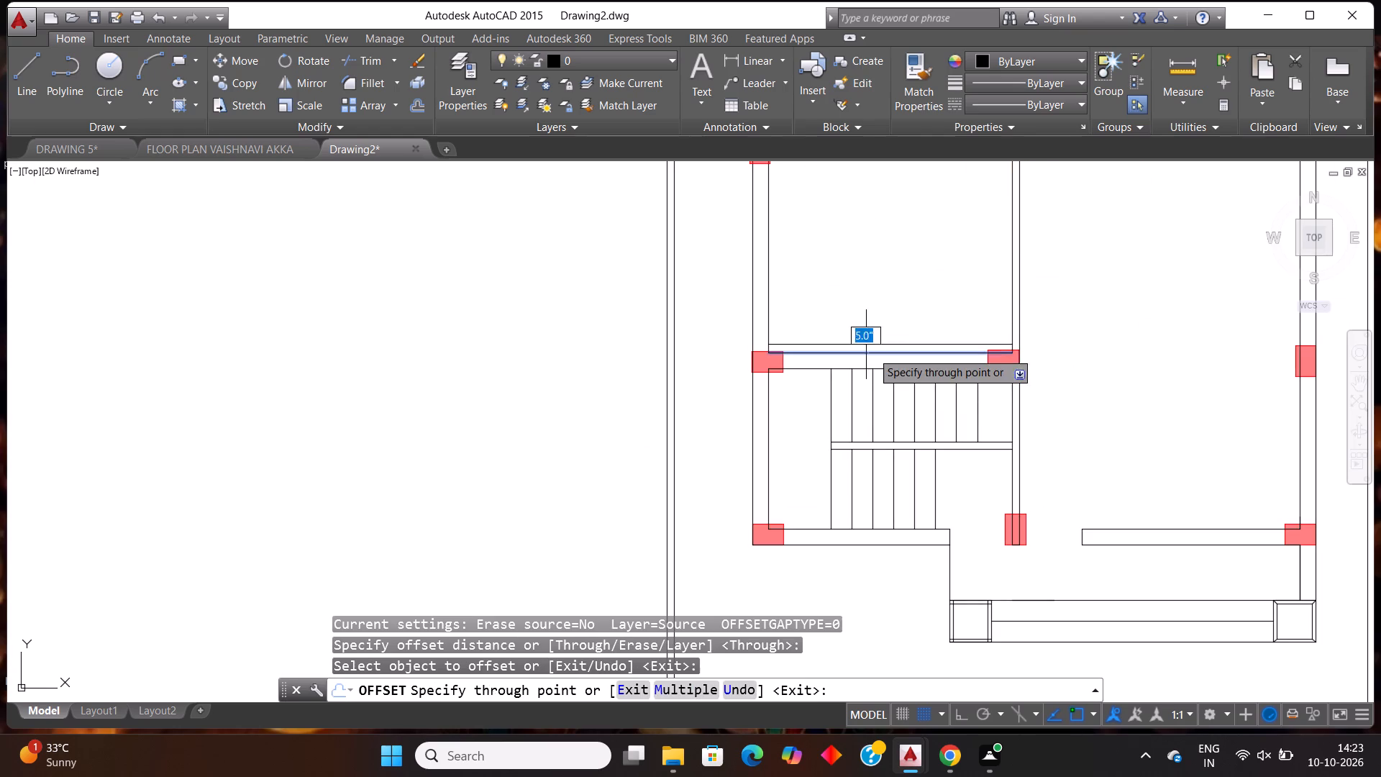
{"action": "type", "text": "2'"}
{"action": "key", "text": "Return"}
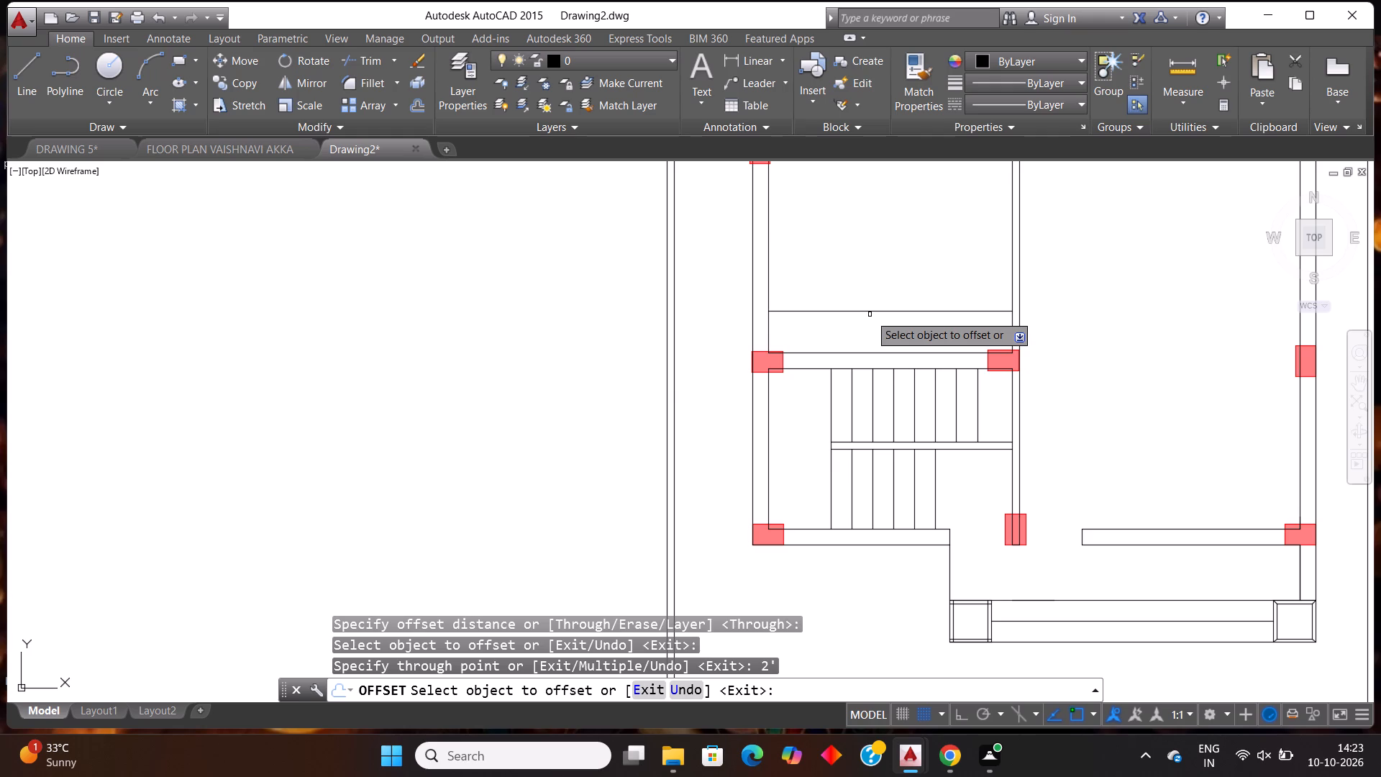
{"action": "scroll", "coordinate": [851, 353], "scroll_direction": "down", "scroll_amount": 1}
{"action": "scroll", "coordinate": [845, 219], "scroll_direction": "down", "scroll_amount": 1}
{"action": "scroll", "coordinate": [844, 204], "scroll_direction": "up", "scroll_amount": 1}
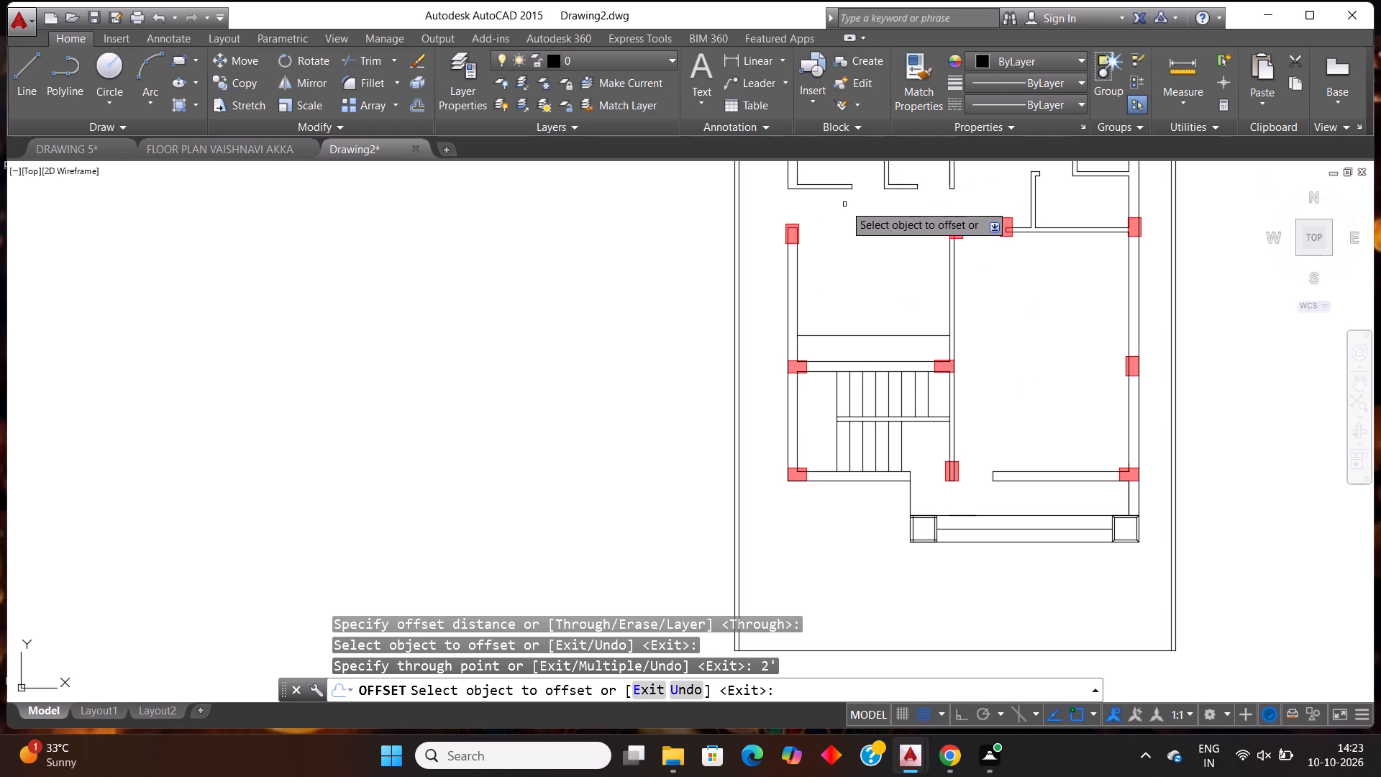
{"action": "key", "text": "Escape"}
Offset the inner line of the left wall in the room above the staircase 2' into the room.
{"action": "type", "text": "off"}
{"action": "key", "text": "Return"}
{"action": "key", "text": "Return"}
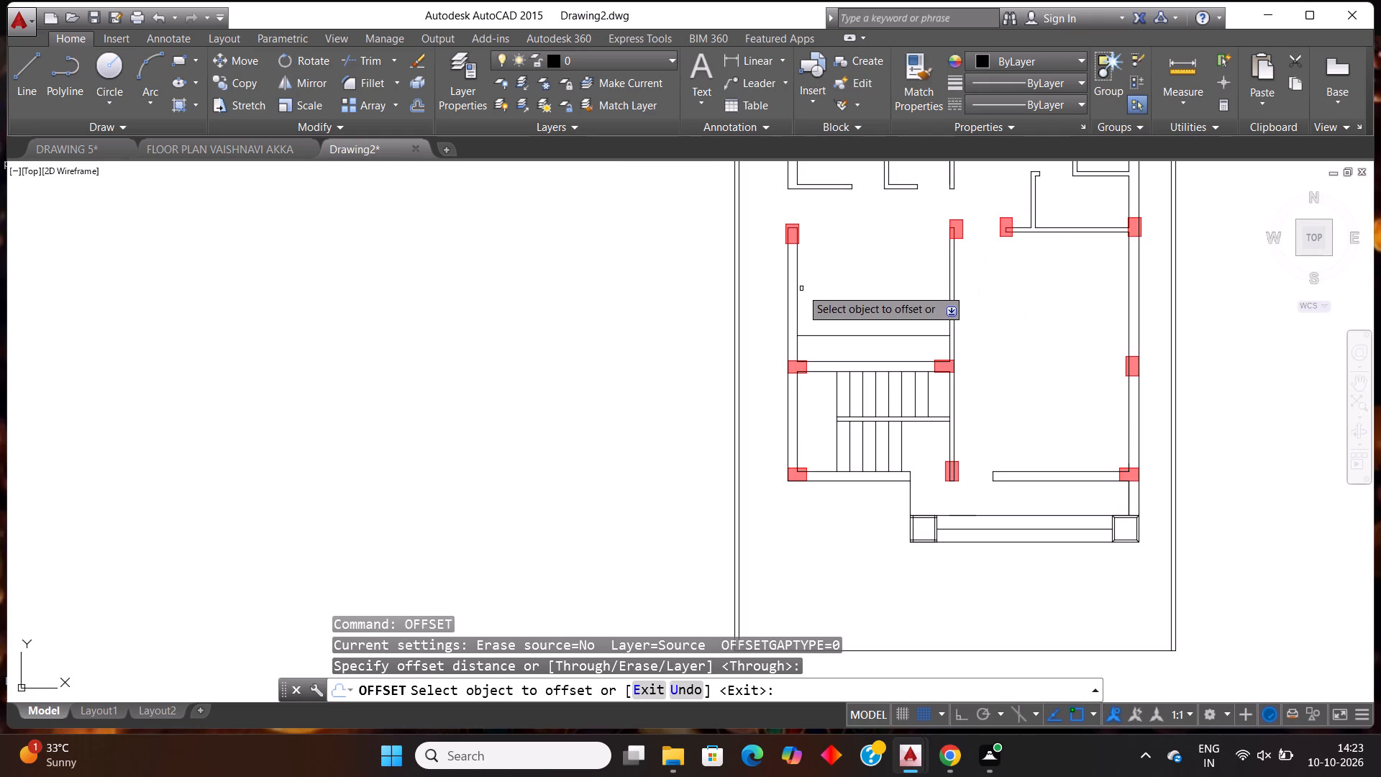
{"action": "left_click", "coordinate": [798, 294]}
{"action": "type", "text": "2'"}
{"action": "key", "text": "Return"}
{"action": "key", "text": "Escape"}
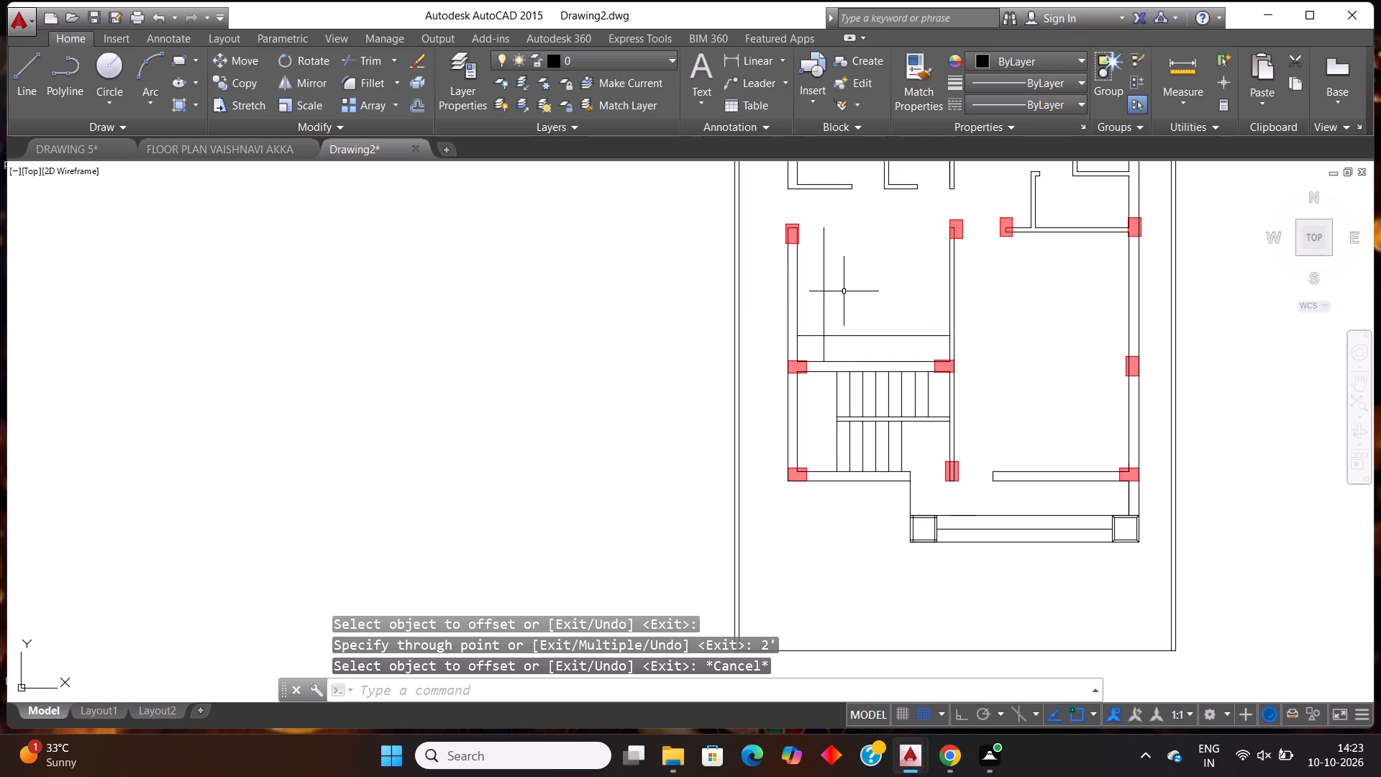
Trim the two 2' offset lines where they cross, so they form an L-shaped corner in the room above the staircase.
{"action": "type", "text": "tr"}
{"action": "key", "text": "Return"}
{"action": "key", "text": "Return"}
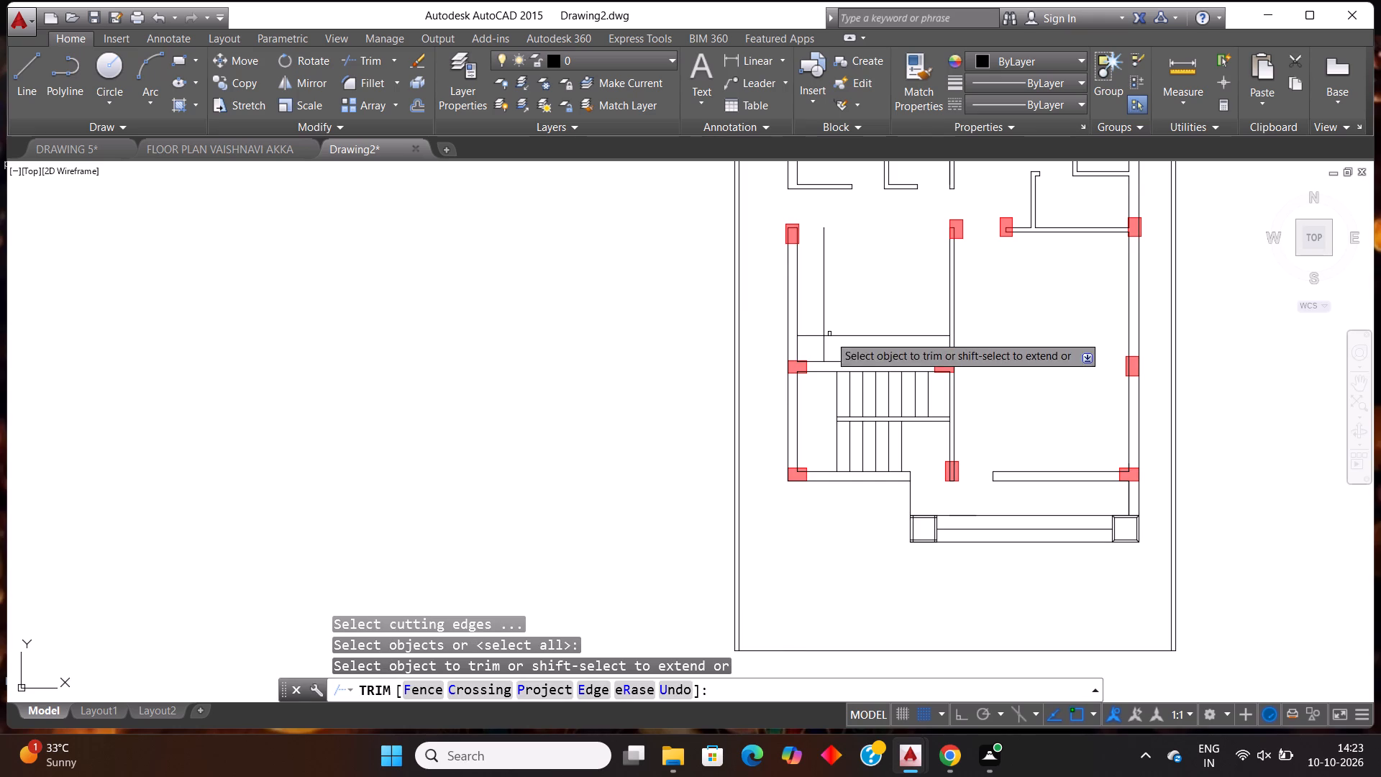
{"action": "left_click", "coordinate": [813, 337]}
{"action": "left_click", "coordinate": [824, 350]}
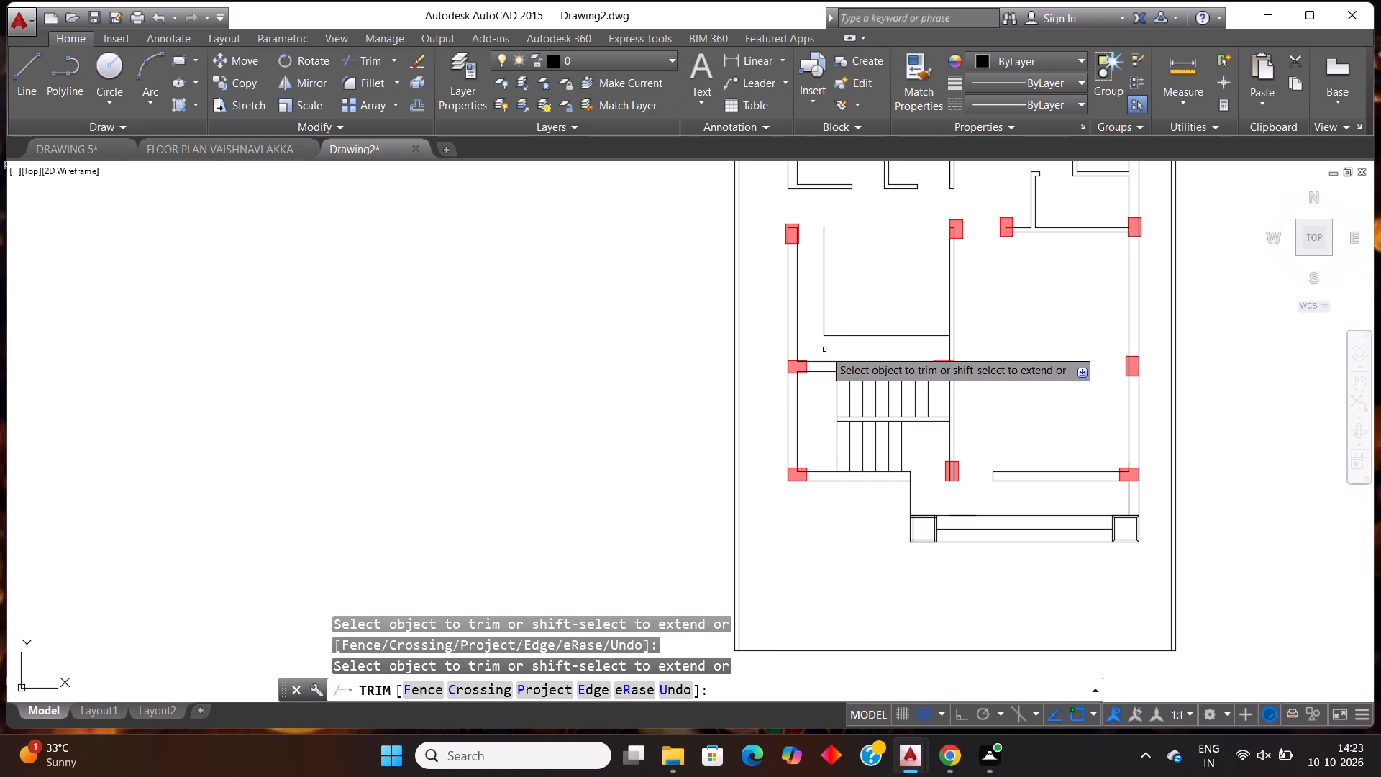
{"action": "key", "text": "Escape"}
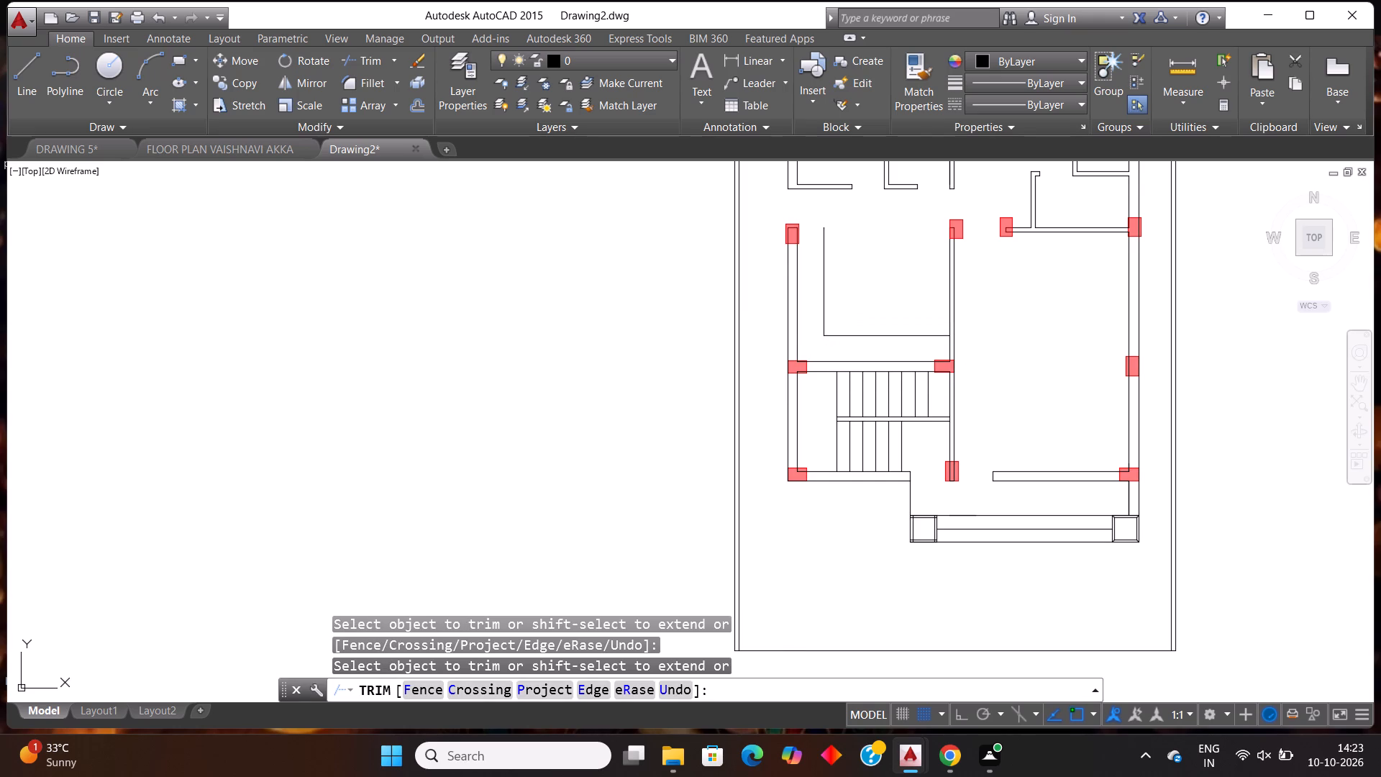
Draw a horizontal line about 13'-4" long leftward from inside the room, crossing the vertical offset line and the left walls.
{"action": "key", "text": "l"}
{"action": "key", "text": "Return"}
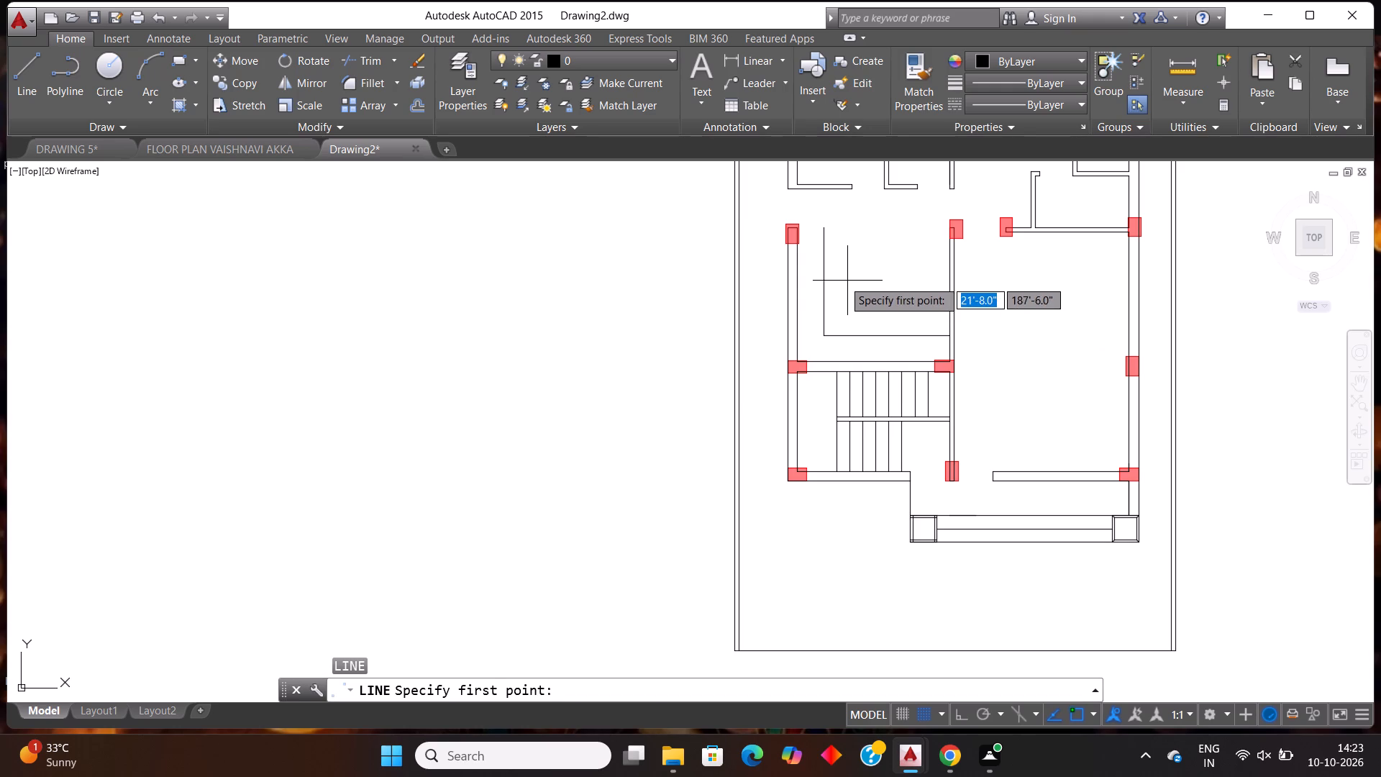
{"action": "left_click", "coordinate": [843, 280]}
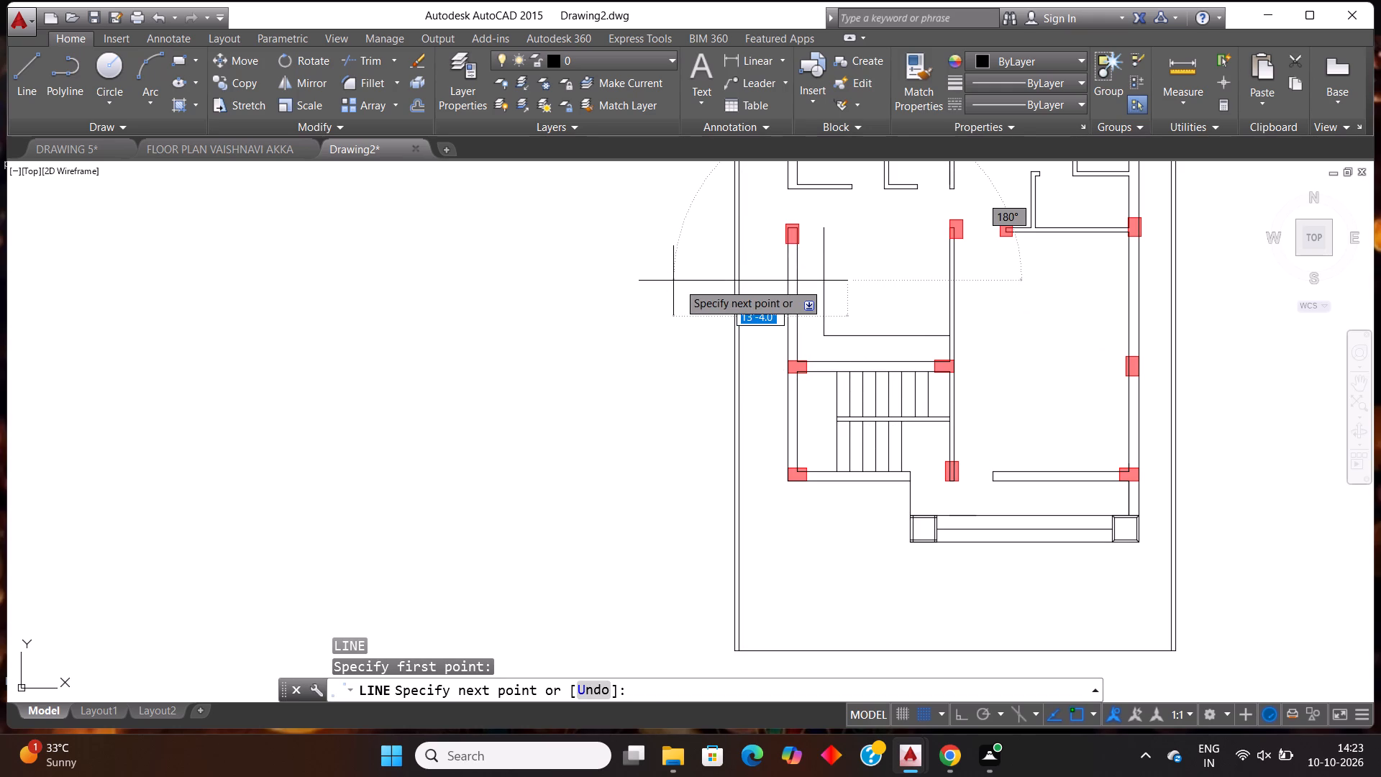
{"action": "key", "text": "F8"}
{"action": "left_click", "coordinate": [678, 280]}
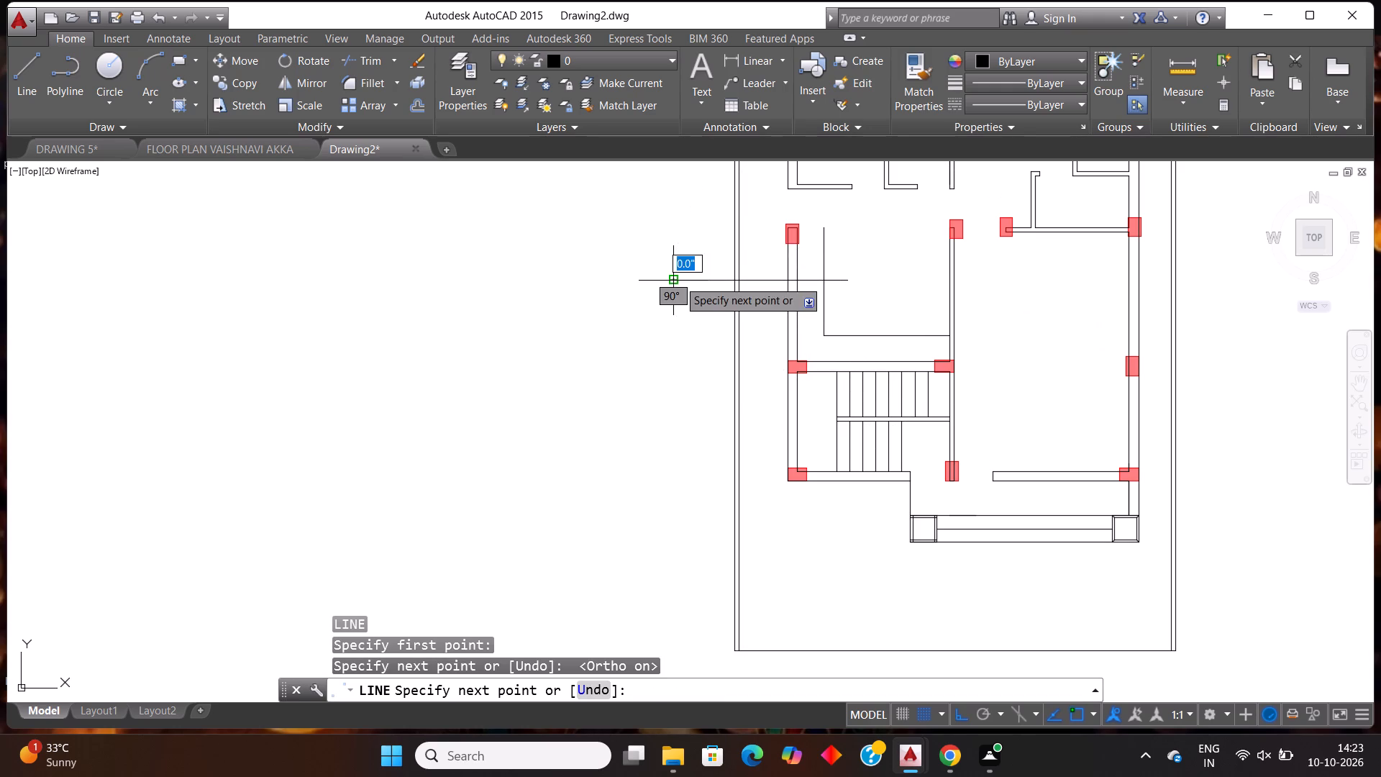
{"action": "key", "text": "Escape"}
Trim off the part of the vertical offset line above the new horizontal line.
{"action": "type", "text": "tr"}
{"action": "key", "text": "Return"}
{"action": "key", "text": "Return"}
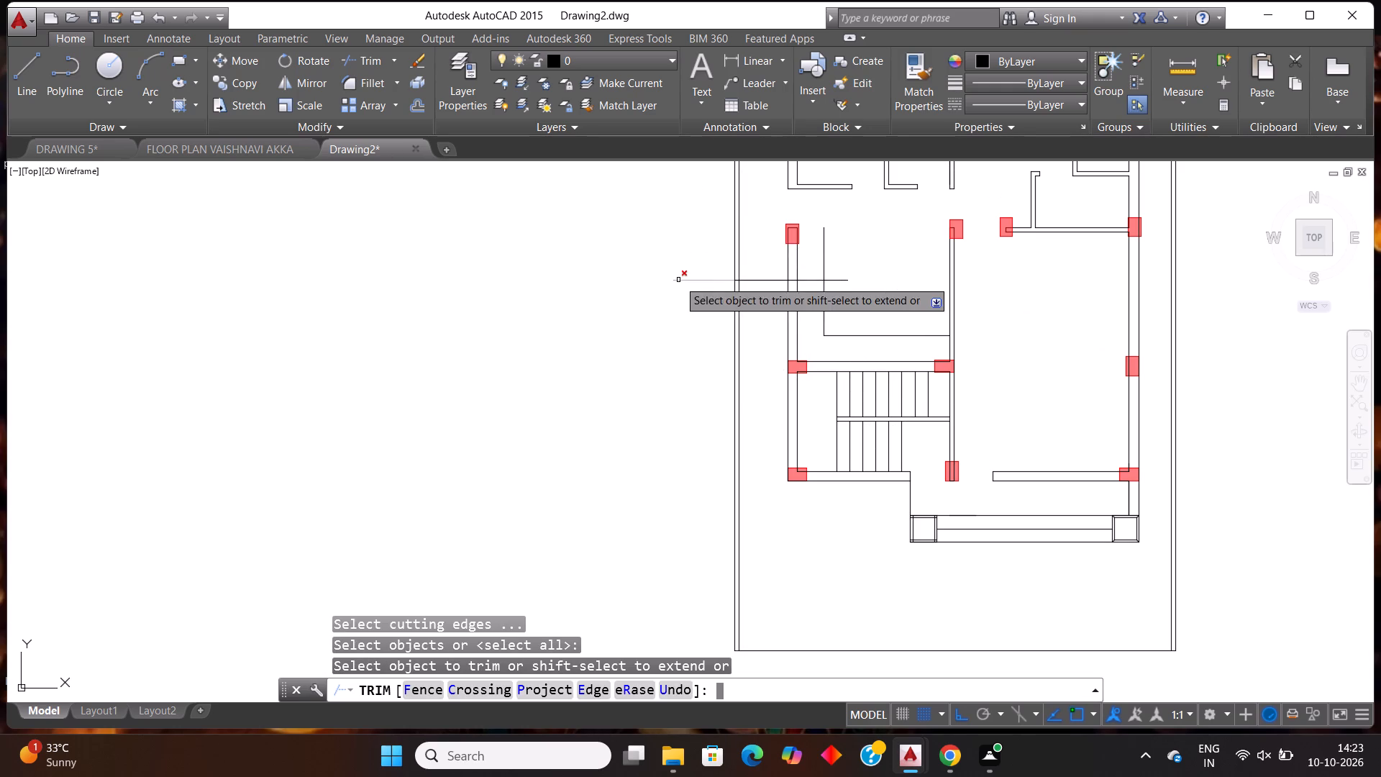
{"action": "left_click", "coordinate": [821, 247]}
{"action": "left_click", "coordinate": [838, 249]}
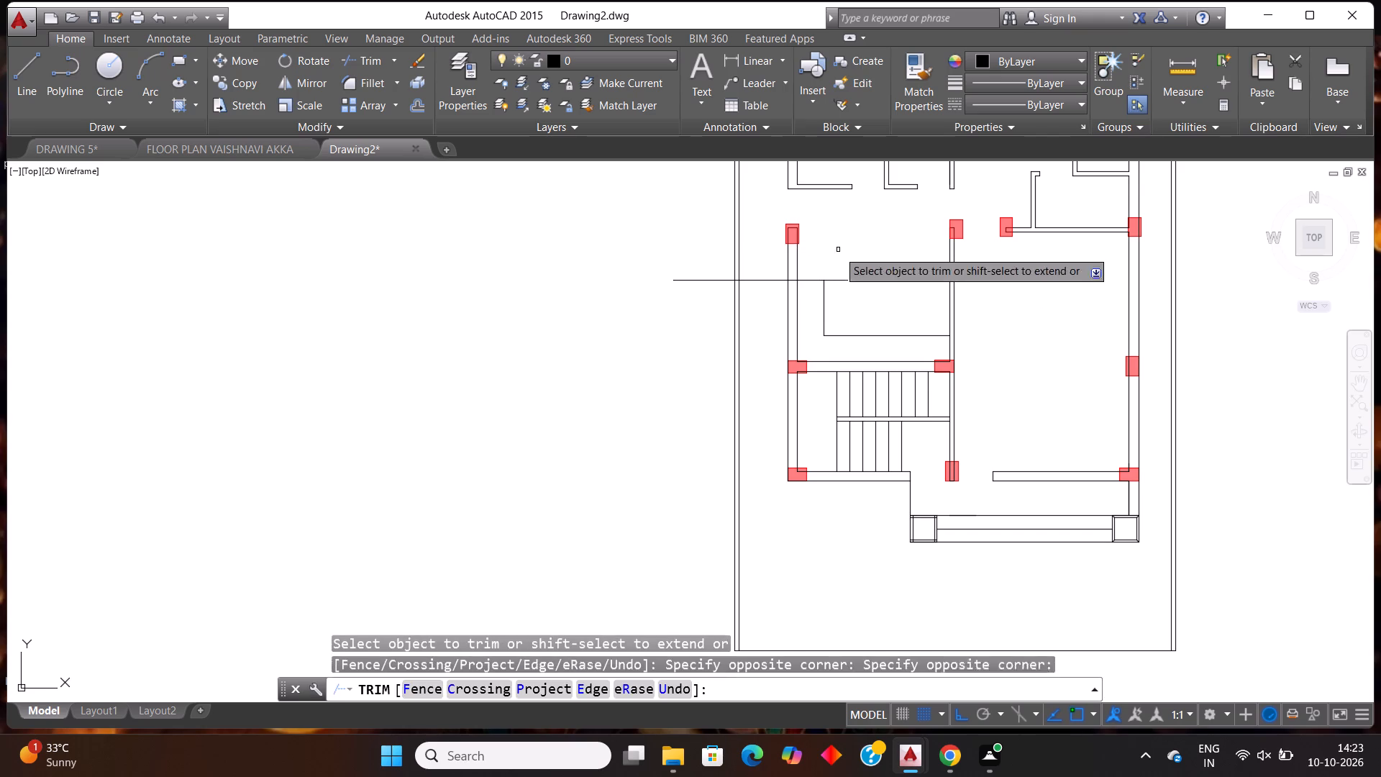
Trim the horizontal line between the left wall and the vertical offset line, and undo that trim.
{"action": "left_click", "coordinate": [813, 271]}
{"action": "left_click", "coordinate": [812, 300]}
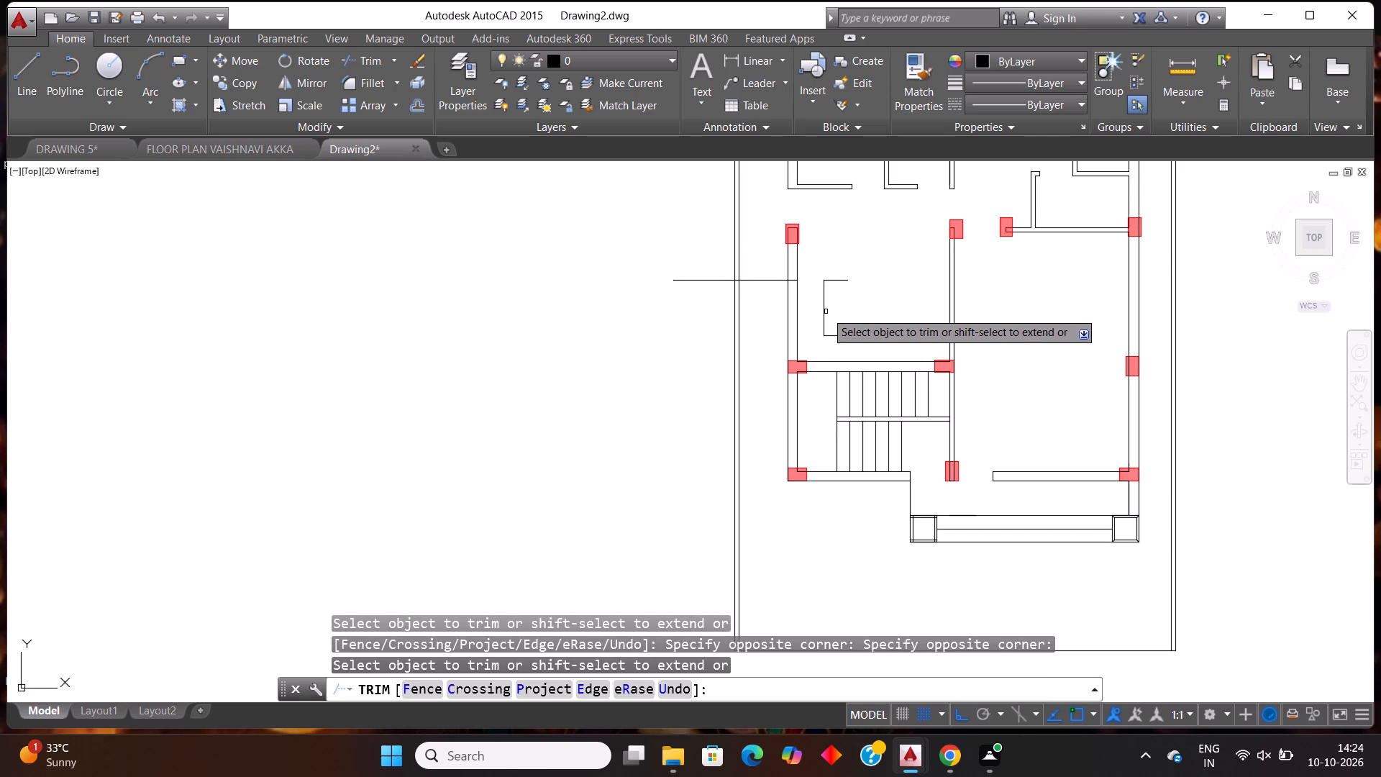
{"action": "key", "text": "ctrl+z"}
Trim the horizontal line's overhangs beyond the vertical offset line and outside the room's left wall, closing the L-shaped counter's end.
{"action": "left_click", "coordinate": [834, 263]}
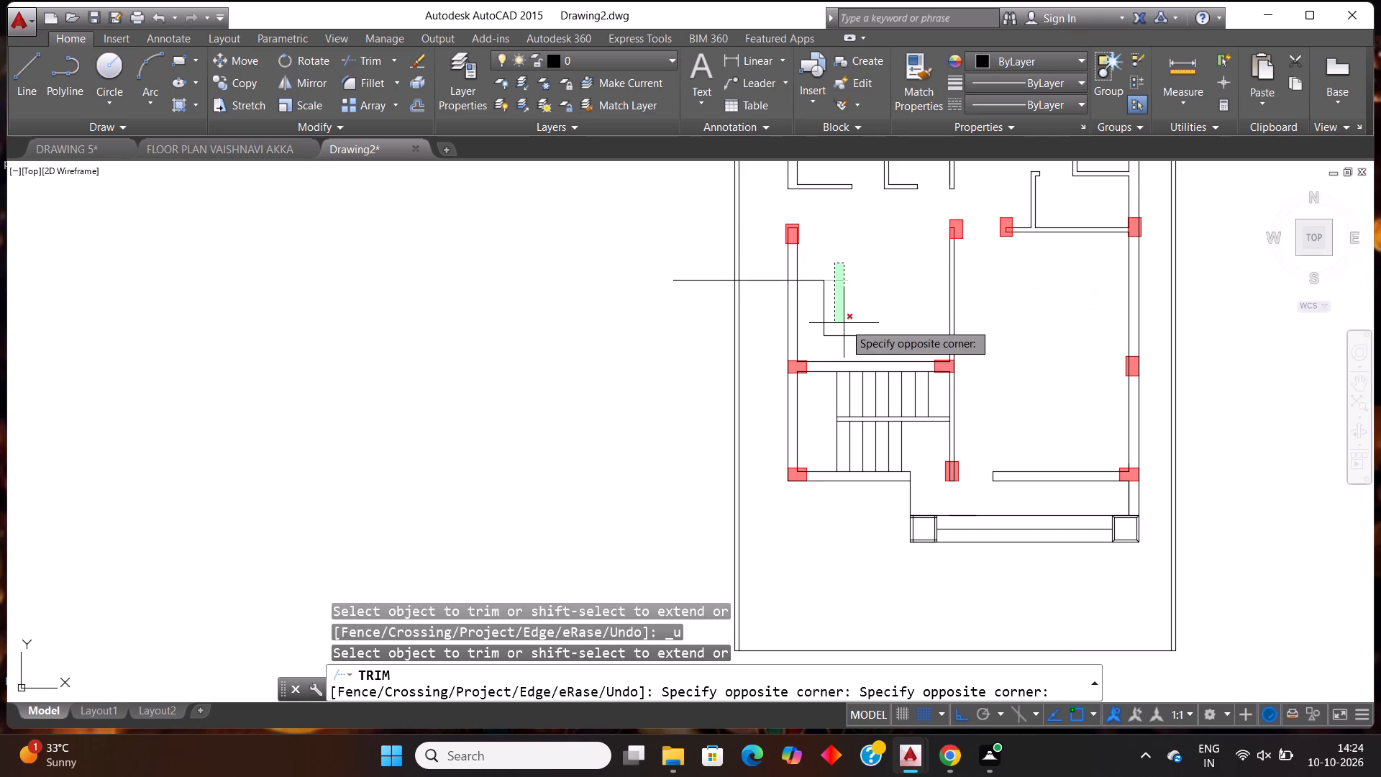
{"action": "left_click", "coordinate": [844, 323]}
{"action": "left_click", "coordinate": [710, 276]}
{"action": "left_click", "coordinate": [708, 300]}
{"action": "left_click", "coordinate": [760, 263]}
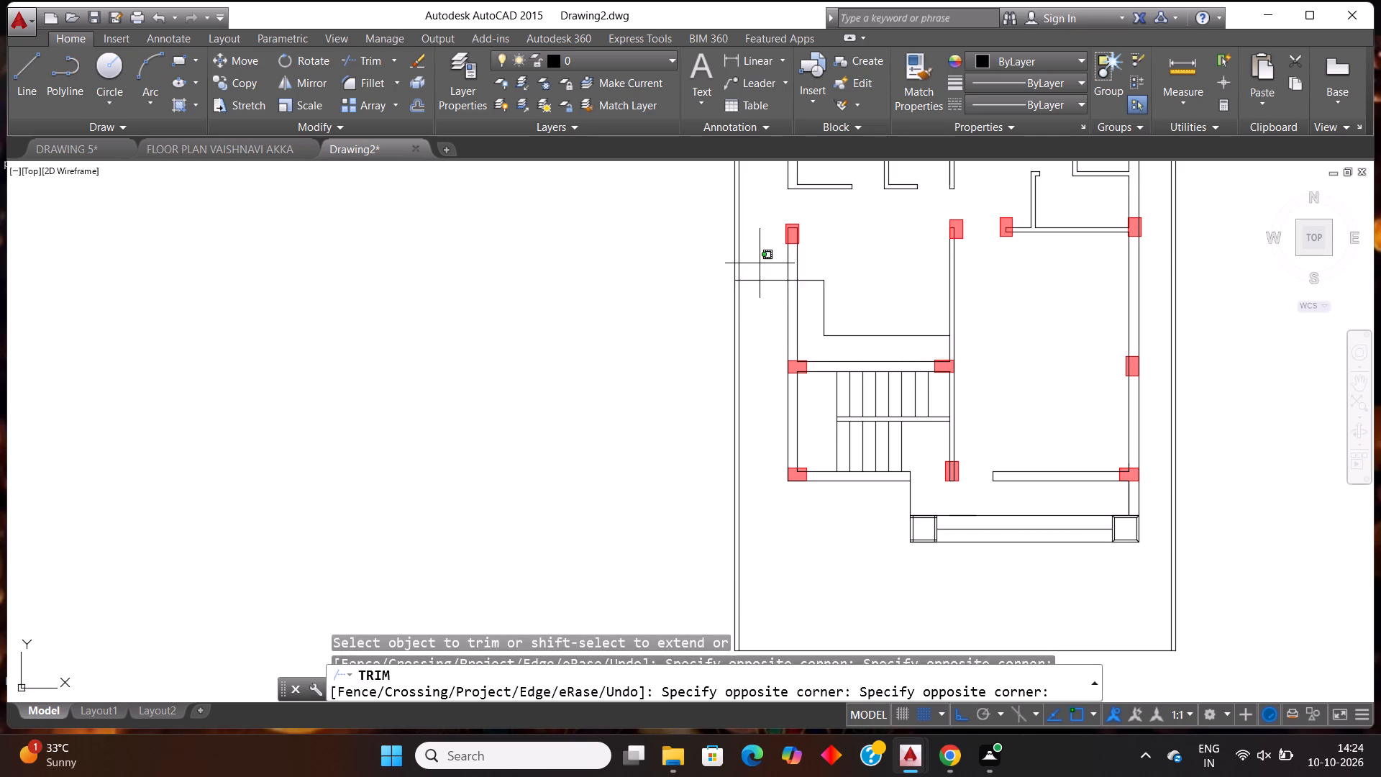
{"action": "left_click", "coordinate": [764, 311]}
{"action": "scroll", "coordinate": [783, 281], "scroll_direction": "up", "scroll_amount": 2}
{"action": "left_click", "coordinate": [801, 280]}
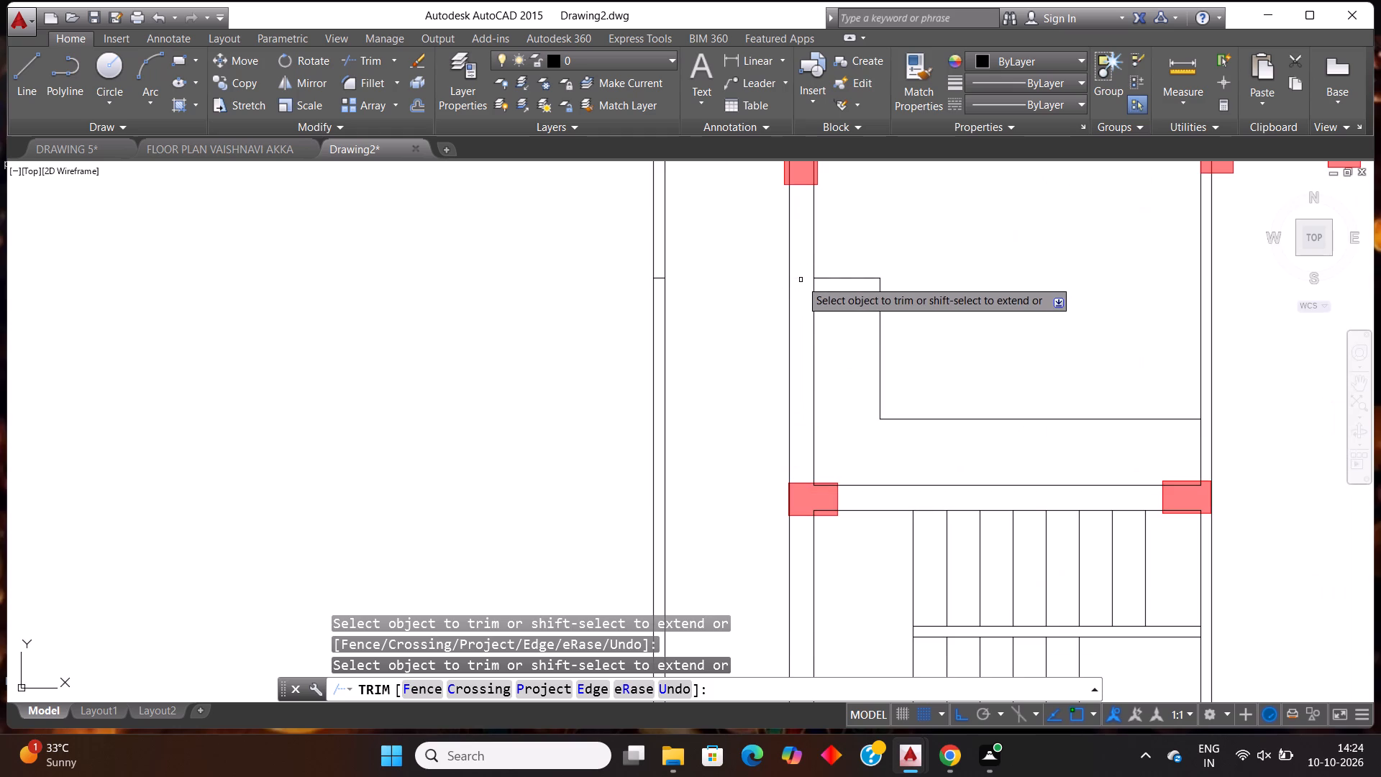
{"action": "scroll", "coordinate": [663, 291], "scroll_direction": "up", "scroll_amount": 2}
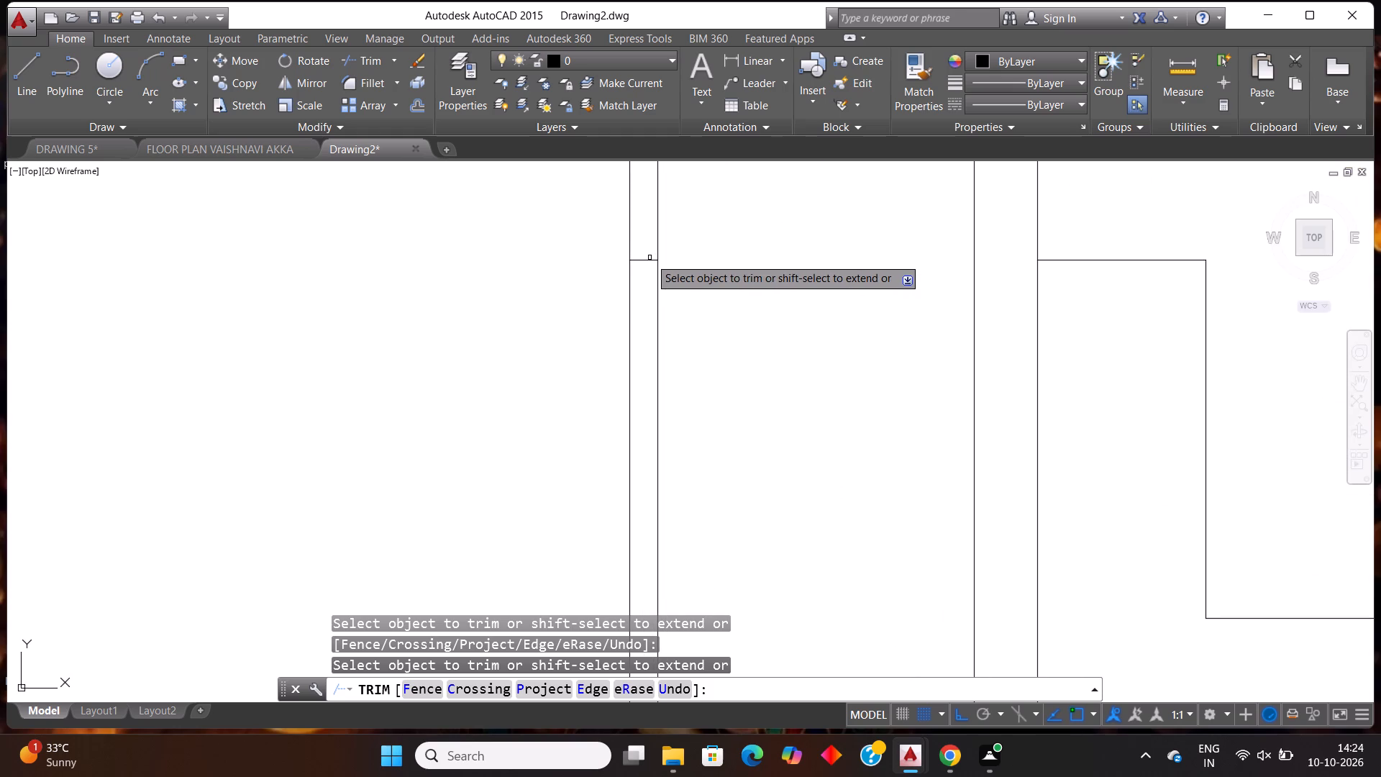
{"action": "key", "text": "Escape"}
Erase the leftover piece of horizontal line between the two lines of the left boundary wall.
{"action": "left_click", "coordinate": [650, 258]}
{"action": "left_click", "coordinate": [650, 266]}
{"action": "key", "text": "Delete"}
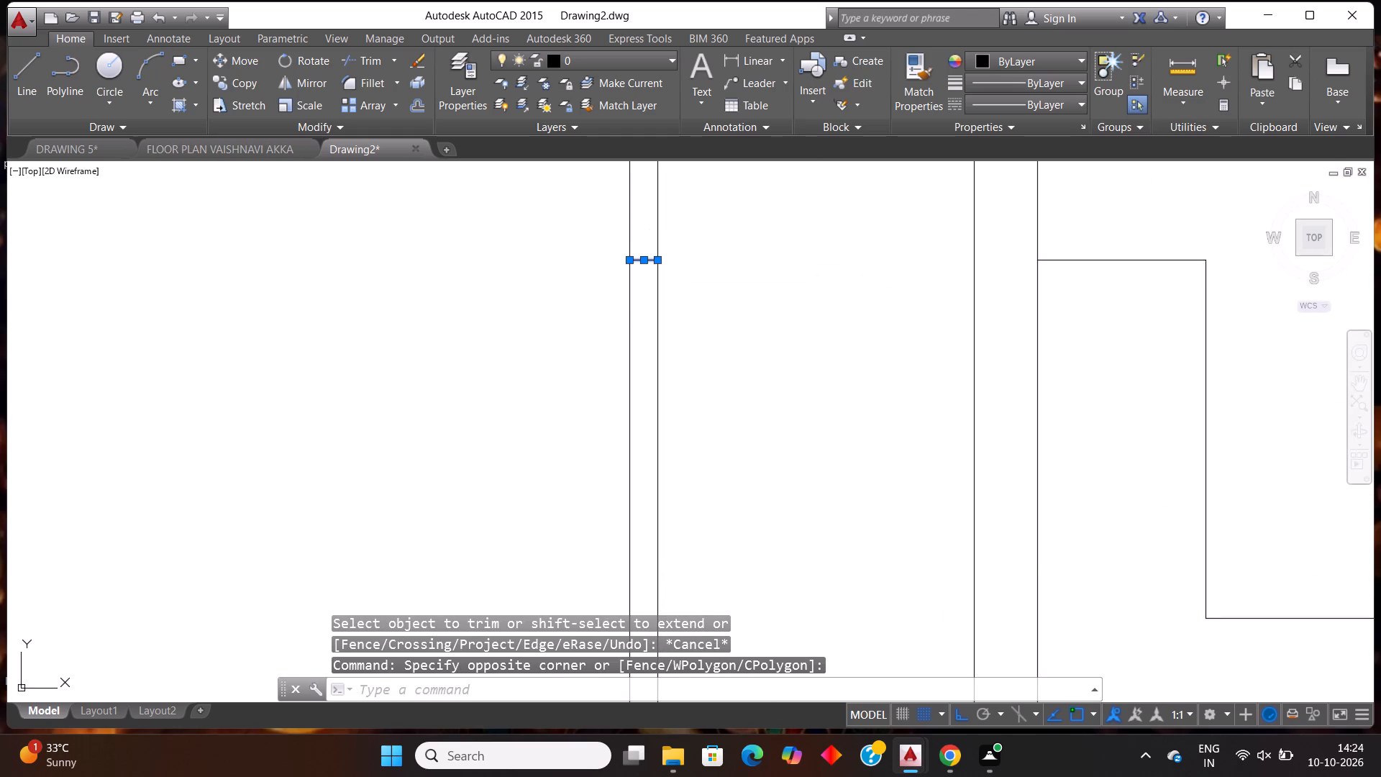
Draw a vertical line from the lower left corner of the column at the counter's right end, upward past the counter edge.
{"action": "scroll", "coordinate": [649, 329], "scroll_direction": "down", "scroll_amount": 5}
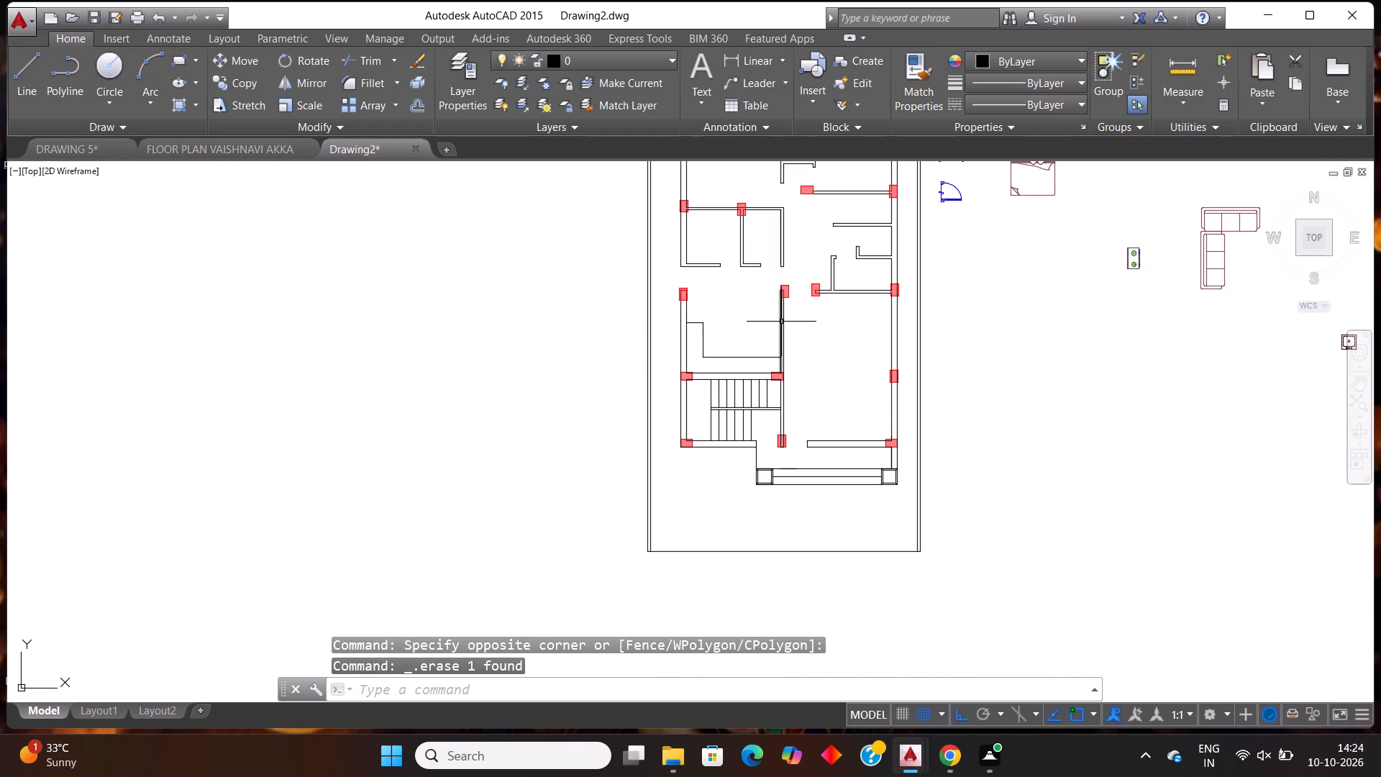
{"action": "scroll", "coordinate": [781, 322], "scroll_direction": "up", "scroll_amount": 2}
{"action": "scroll", "coordinate": [765, 338], "scroll_direction": "down", "scroll_amount": 2}
{"action": "scroll", "coordinate": [764, 342], "scroll_direction": "up", "scroll_amount": 2}
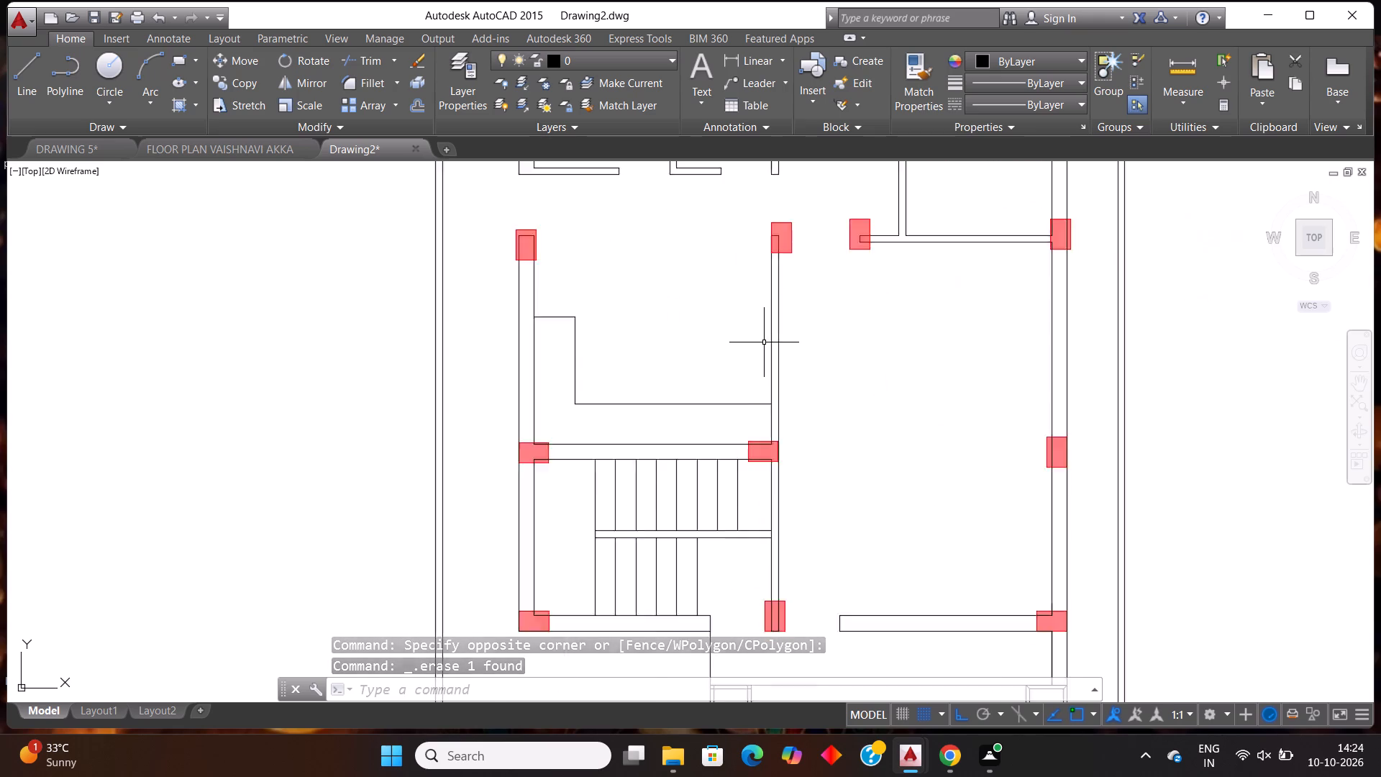
{"action": "scroll", "coordinate": [764, 342], "scroll_direction": "up", "scroll_amount": 1}
{"action": "key", "text": "Escape"}
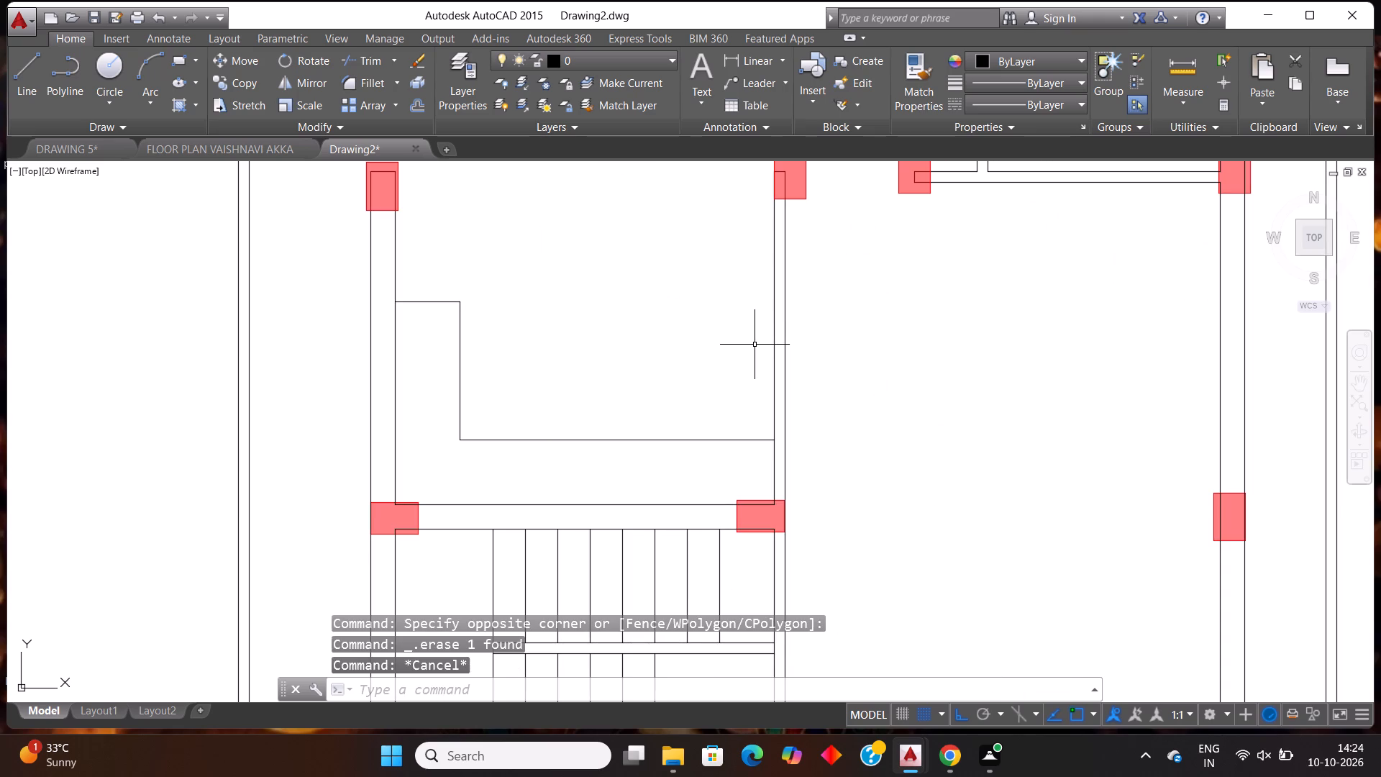
{"action": "key", "text": "l"}
{"action": "key", "text": "Return"}
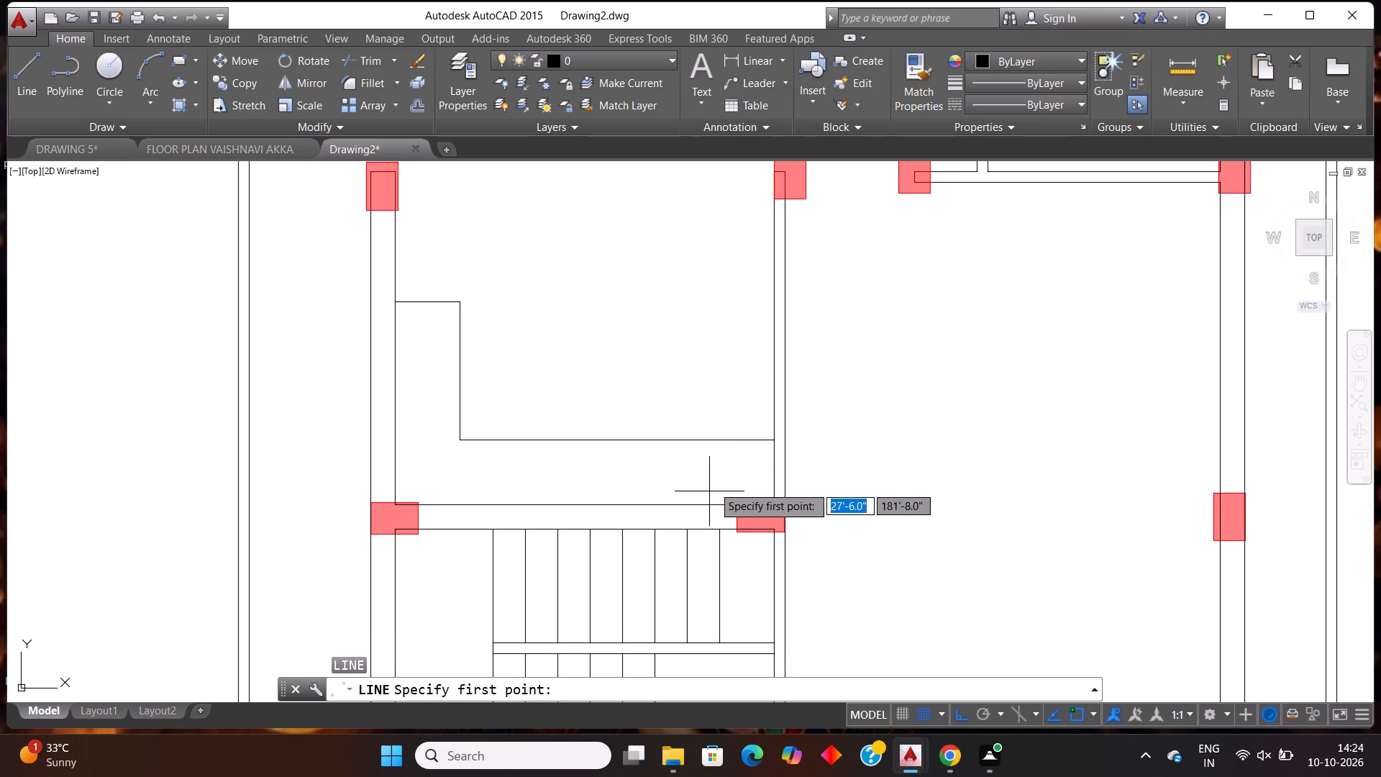
{"action": "left_click", "coordinate": [745, 524]}
{"action": "left_click", "coordinate": [725, 363]}
{"action": "key", "text": "Escape"}
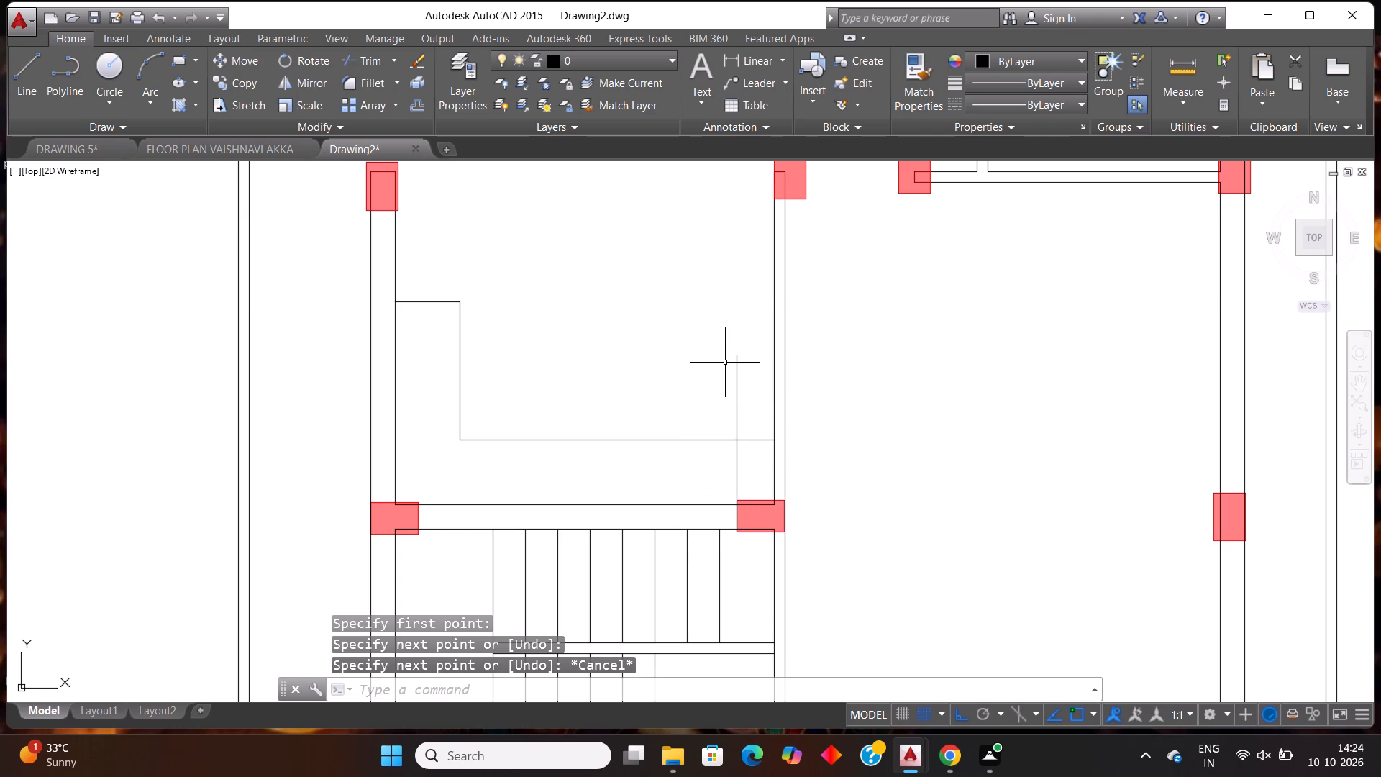
Trim the vertical line above the counter edge and the counter edge beyond it, squaring off the counter's right end.
{"action": "type", "text": "tr"}
{"action": "key", "text": "Return"}
{"action": "key", "text": "Return"}
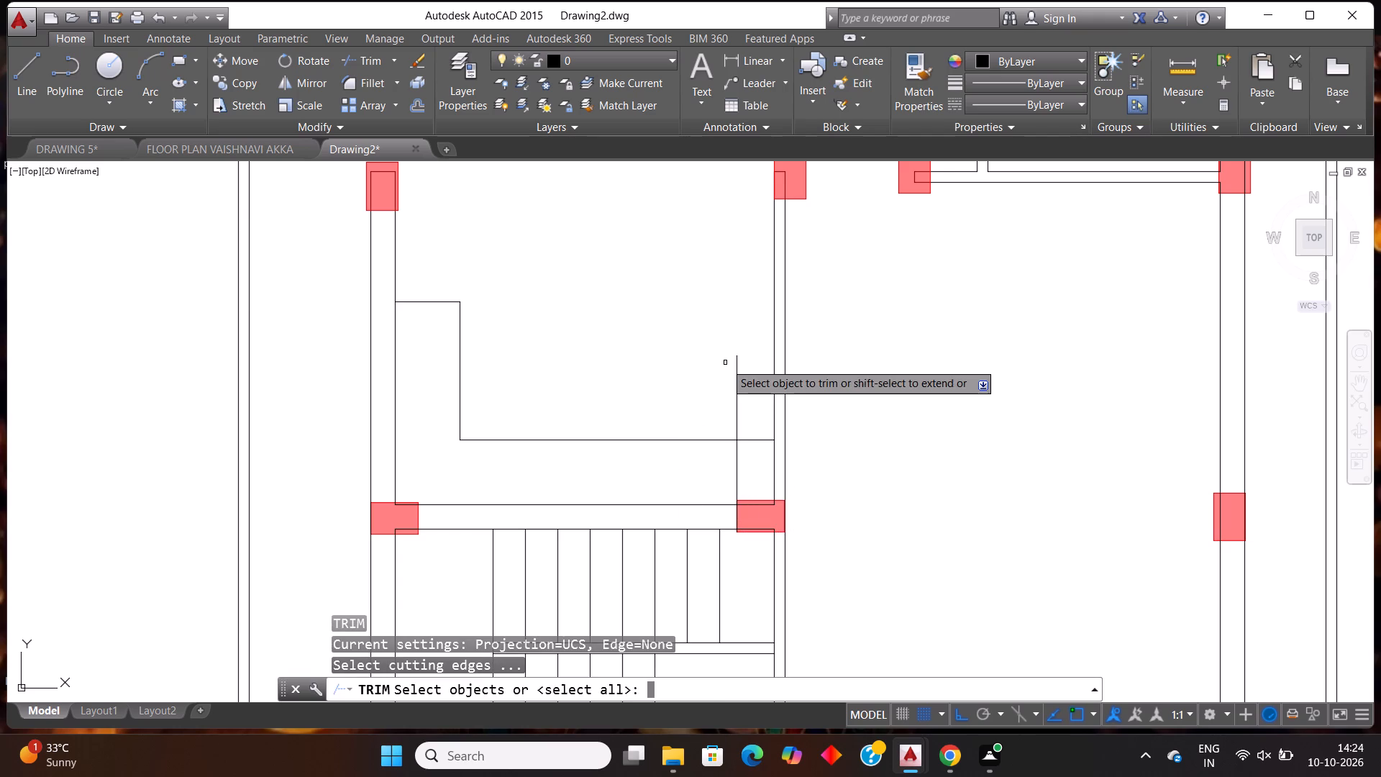
{"action": "left_click", "coordinate": [725, 375]}
{"action": "left_click", "coordinate": [744, 394]}
{"action": "scroll", "coordinate": [726, 499], "scroll_direction": "down", "scroll_amount": 1}
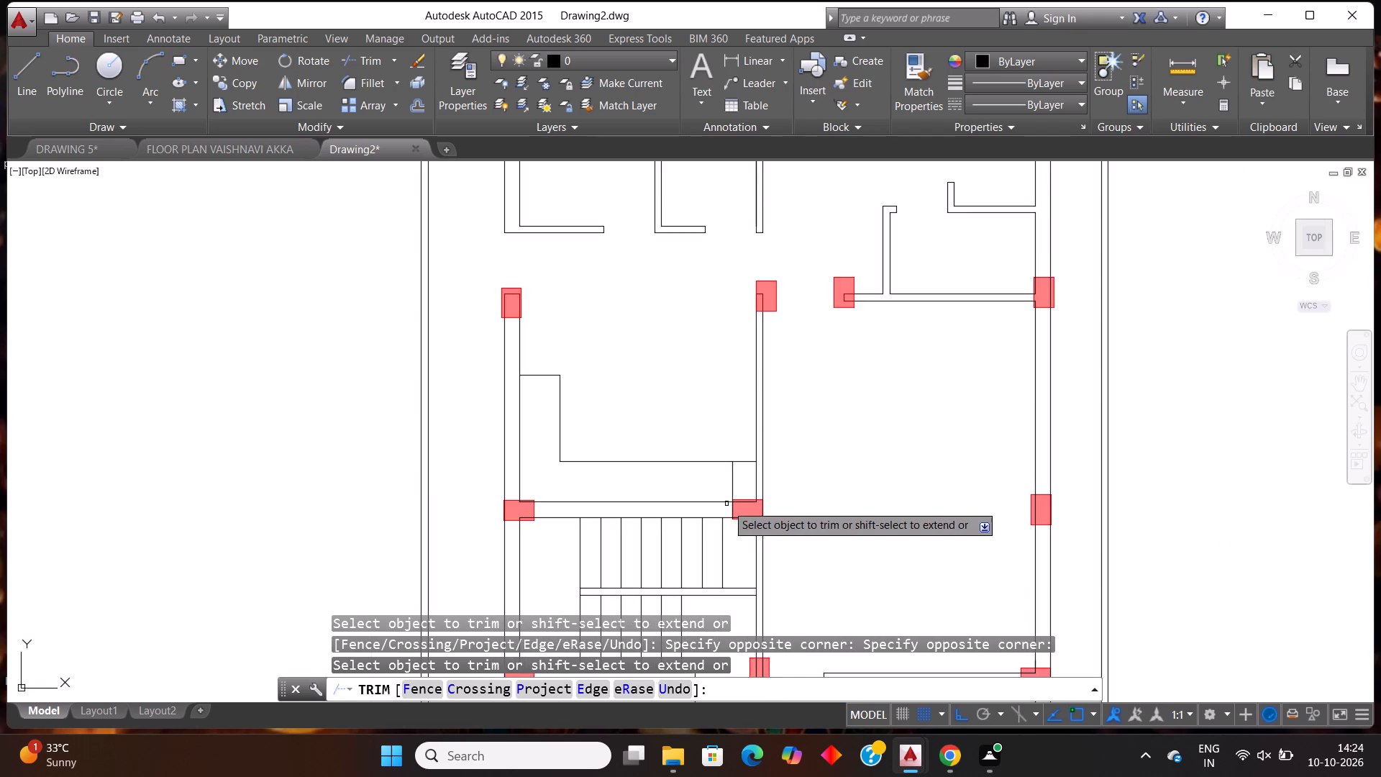
{"action": "scroll", "coordinate": [729, 506], "scroll_direction": "up", "scroll_amount": 2}
{"action": "left_click", "coordinate": [742, 434]}
{"action": "left_click", "coordinate": [753, 378]}
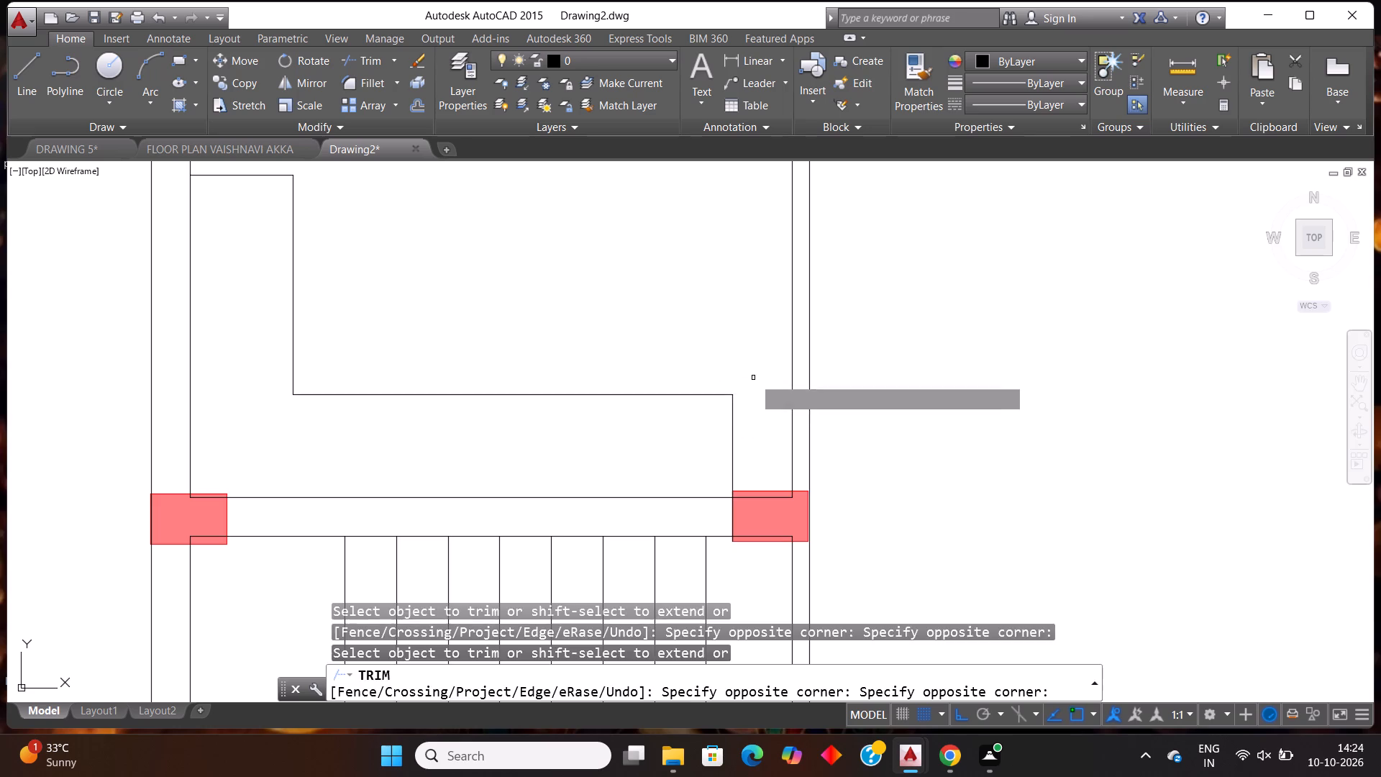
{"action": "scroll", "coordinate": [783, 342], "scroll_direction": "down", "scroll_amount": 4}
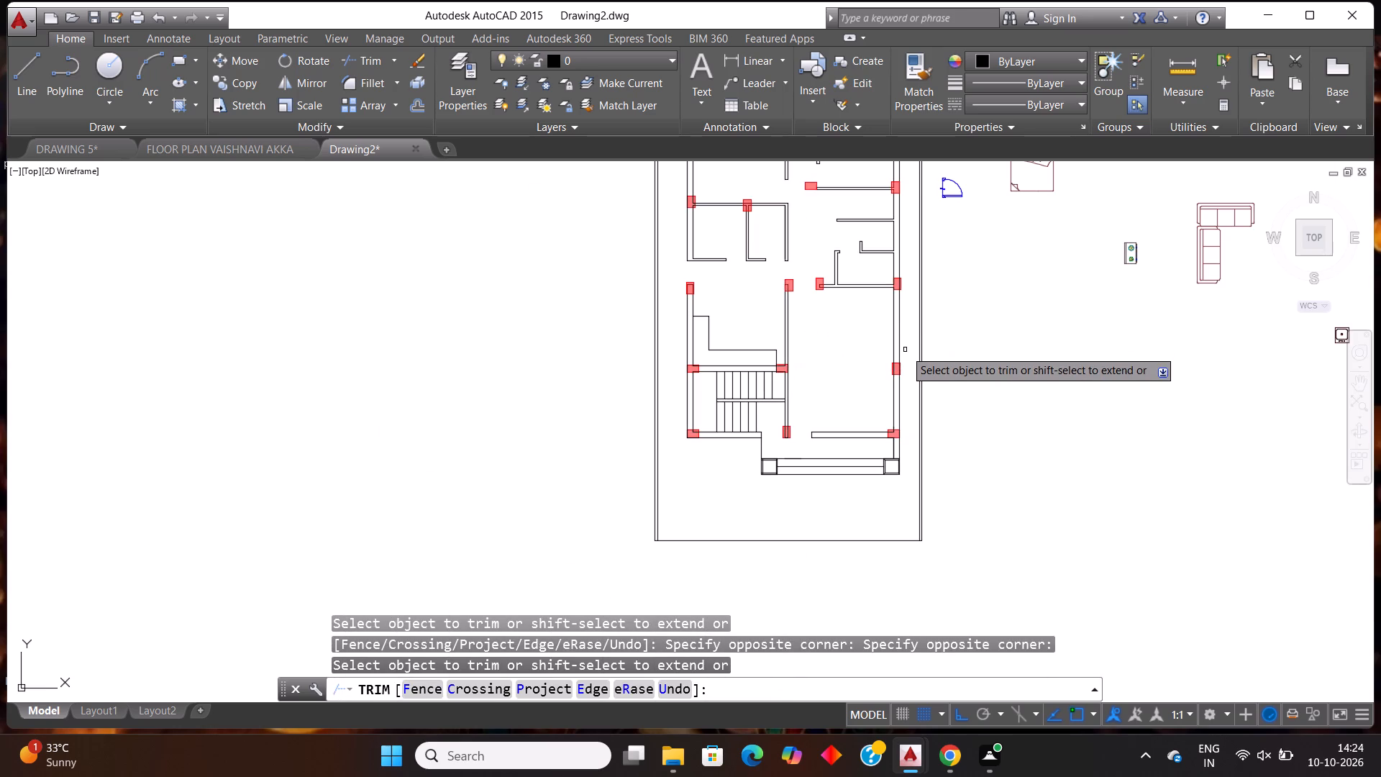
{"action": "key", "text": "Escape"}
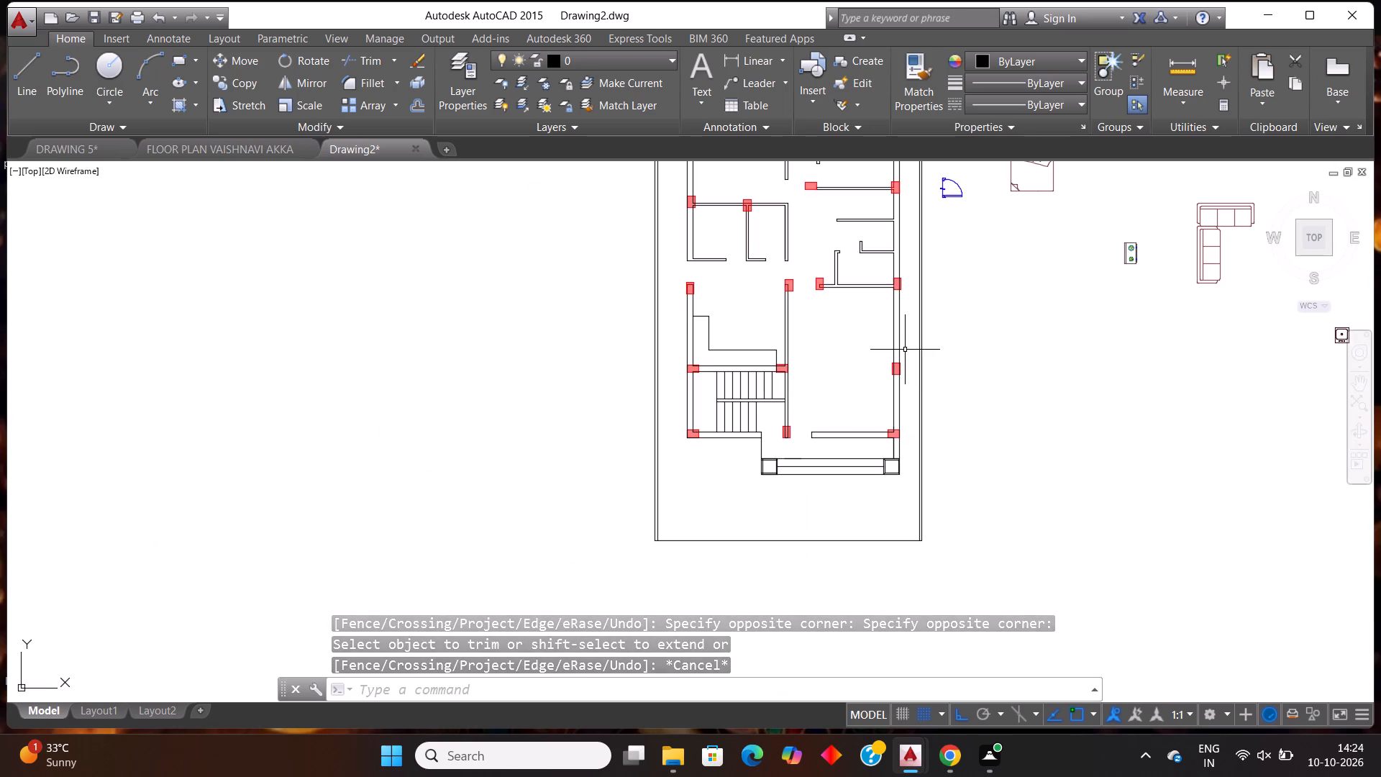
Rotate the two-burner stove outside the plan by 270° so it lies horizontally.
{"action": "scroll", "coordinate": [712, 328], "scroll_direction": "down", "scroll_amount": 3}
{"action": "scroll", "coordinate": [751, 263], "scroll_direction": "up", "scroll_amount": 2}
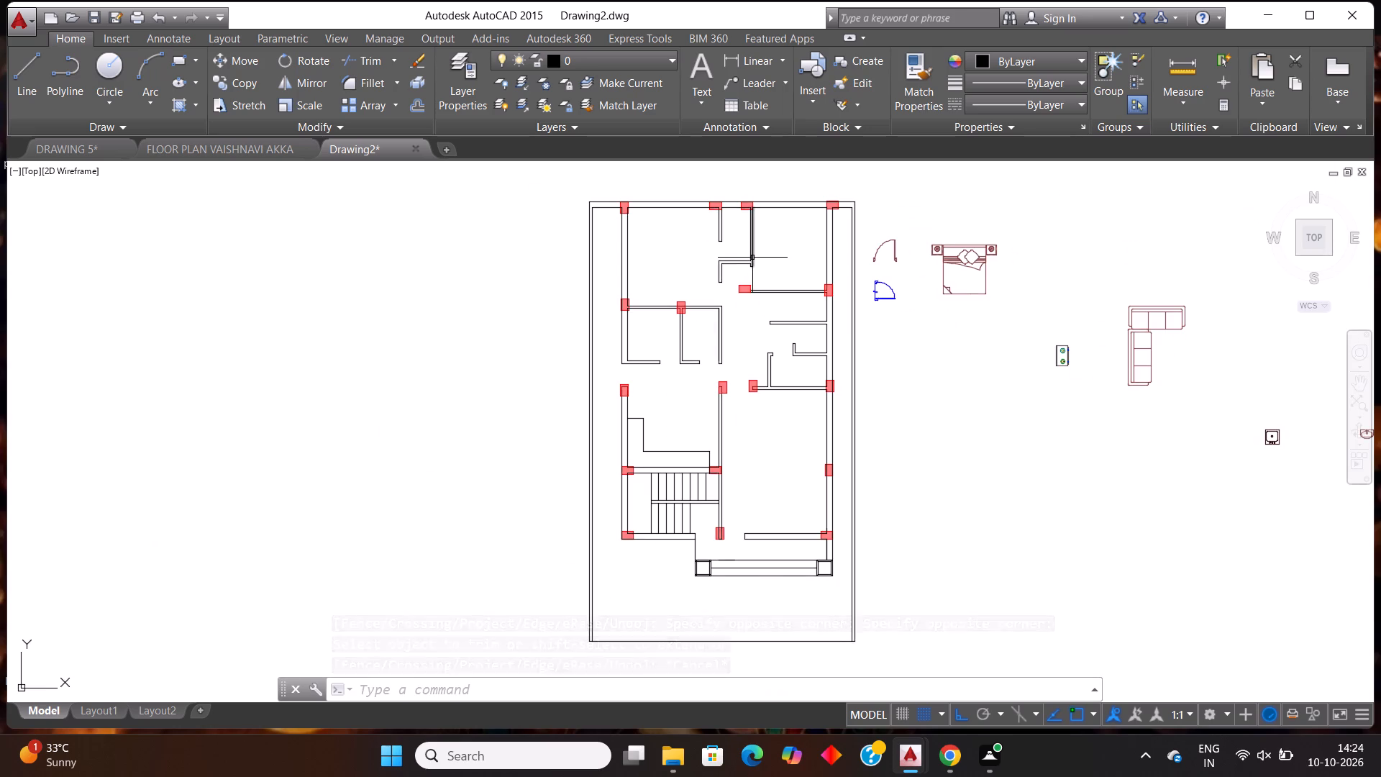
{"action": "scroll", "coordinate": [712, 336], "scroll_direction": "up", "scroll_amount": 1}
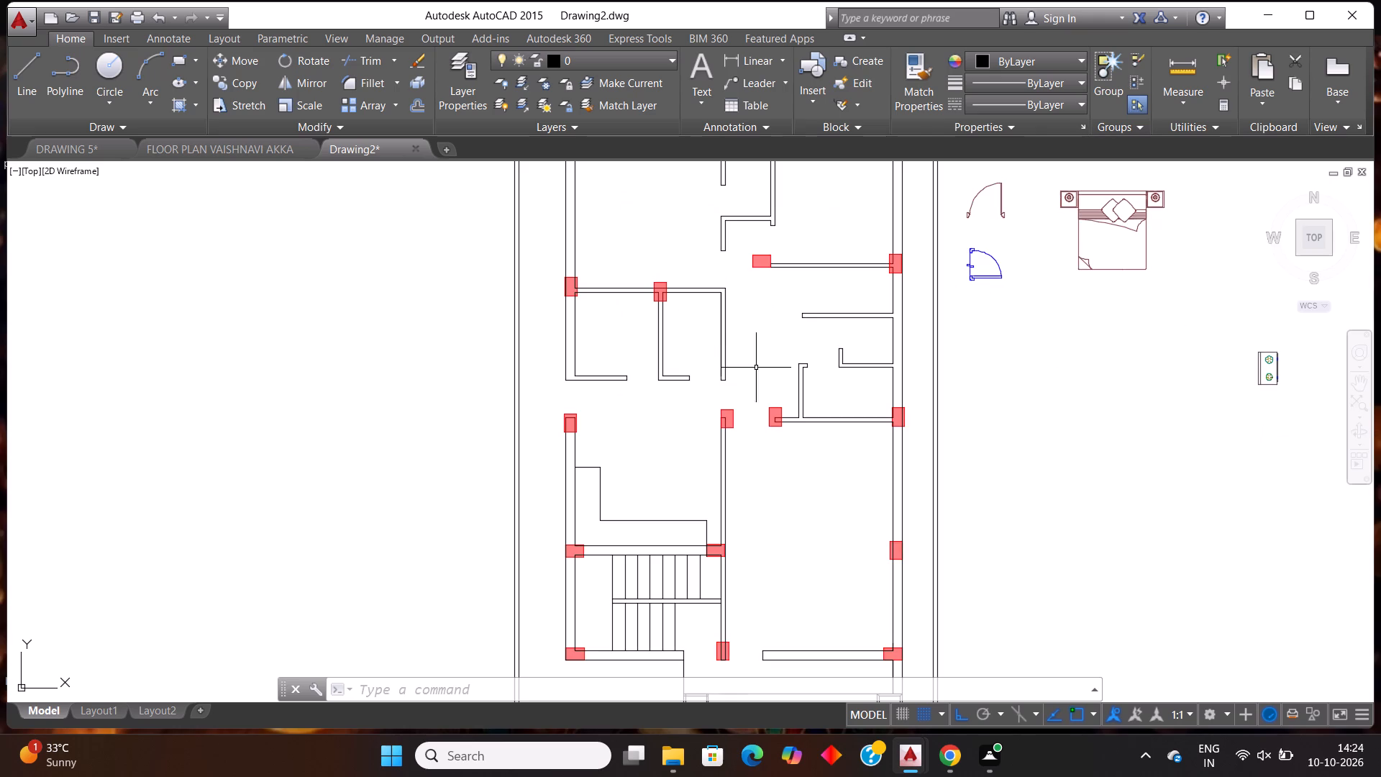
{"action": "left_click", "coordinate": [1280, 398]}
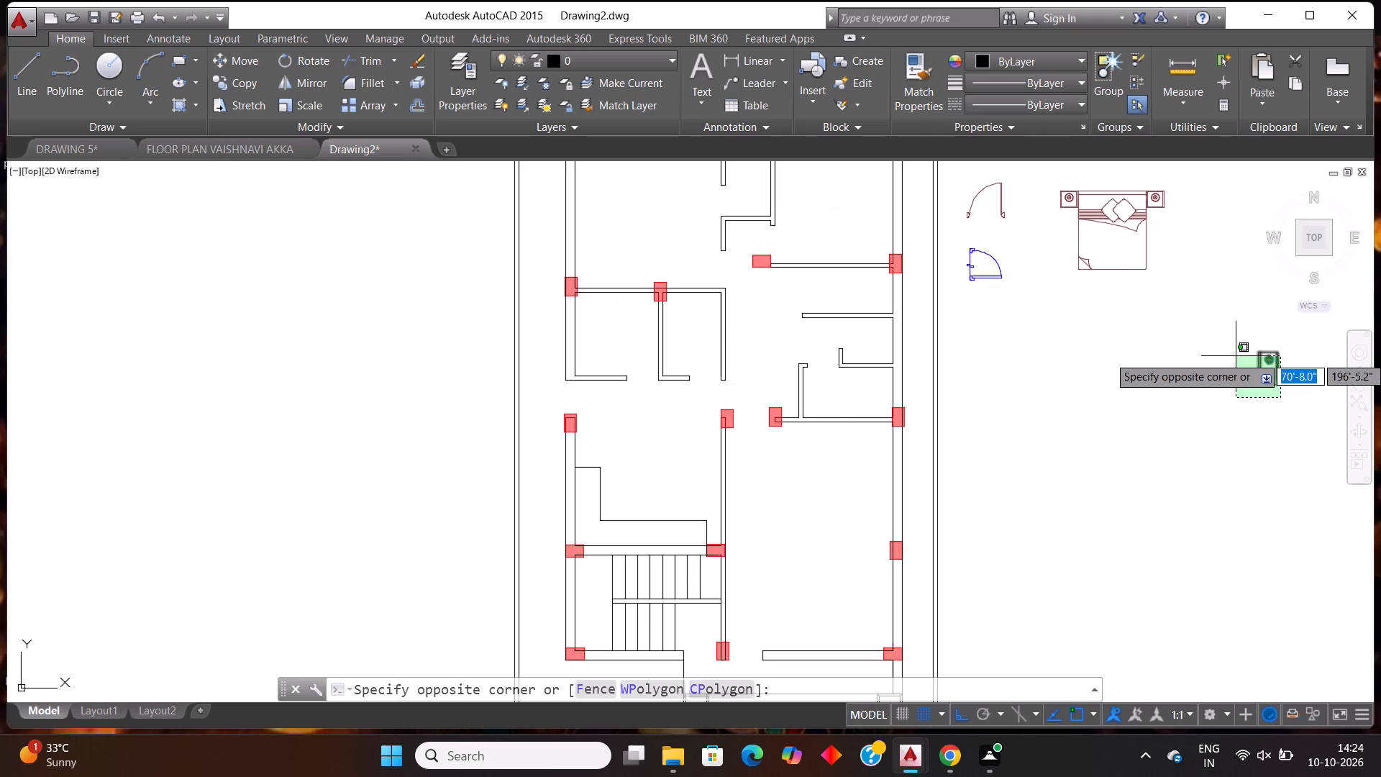
{"action": "left_click", "coordinate": [1231, 327]}
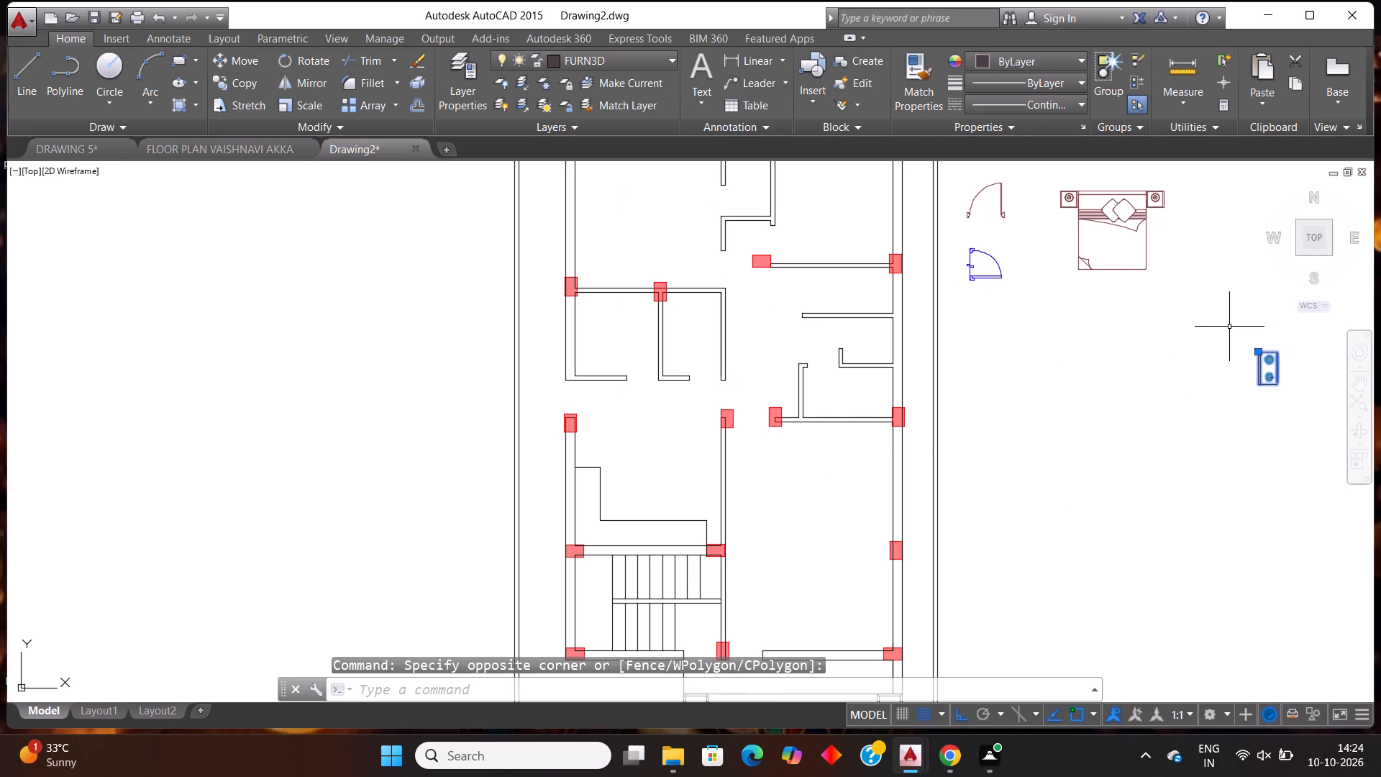
{"action": "type", "text": "ro"}
{"action": "key", "text": "Return"}
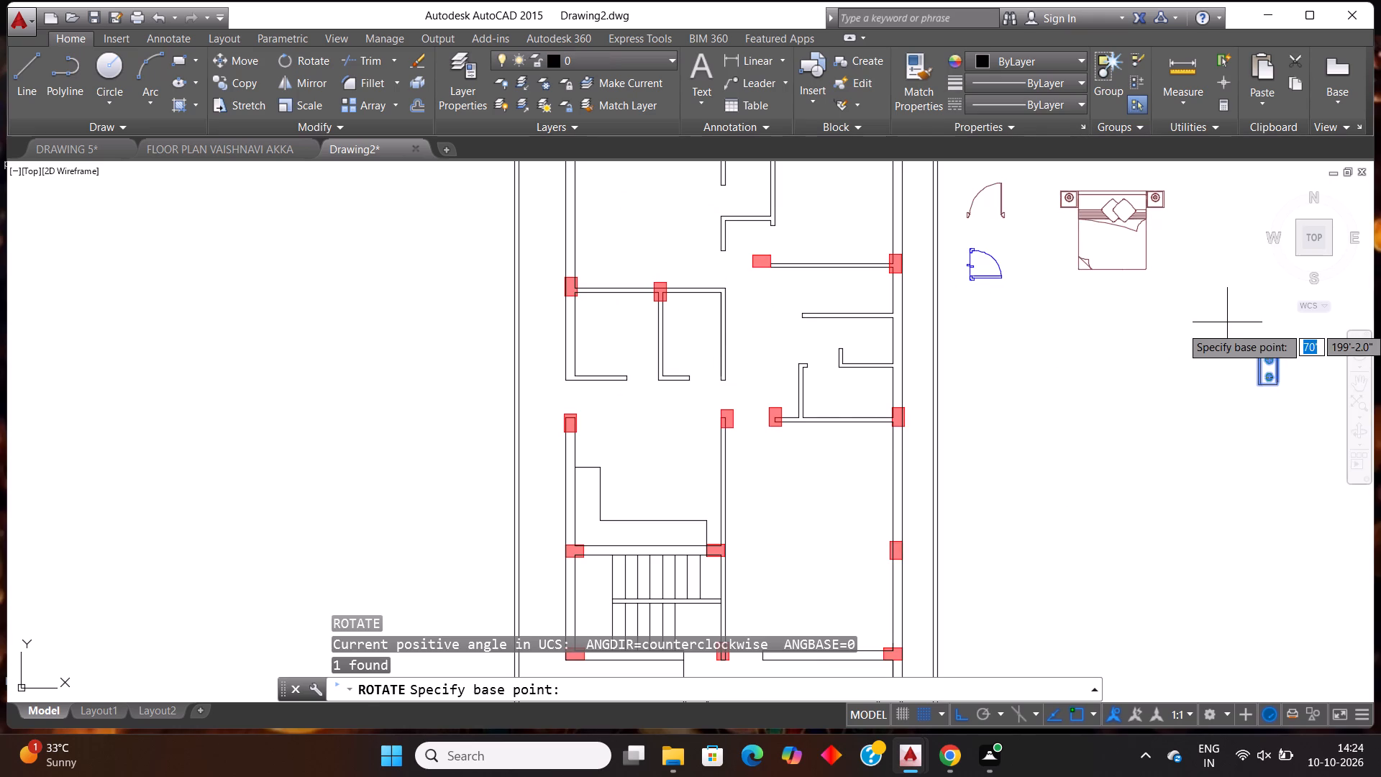
{"action": "left_click", "coordinate": [1273, 371]}
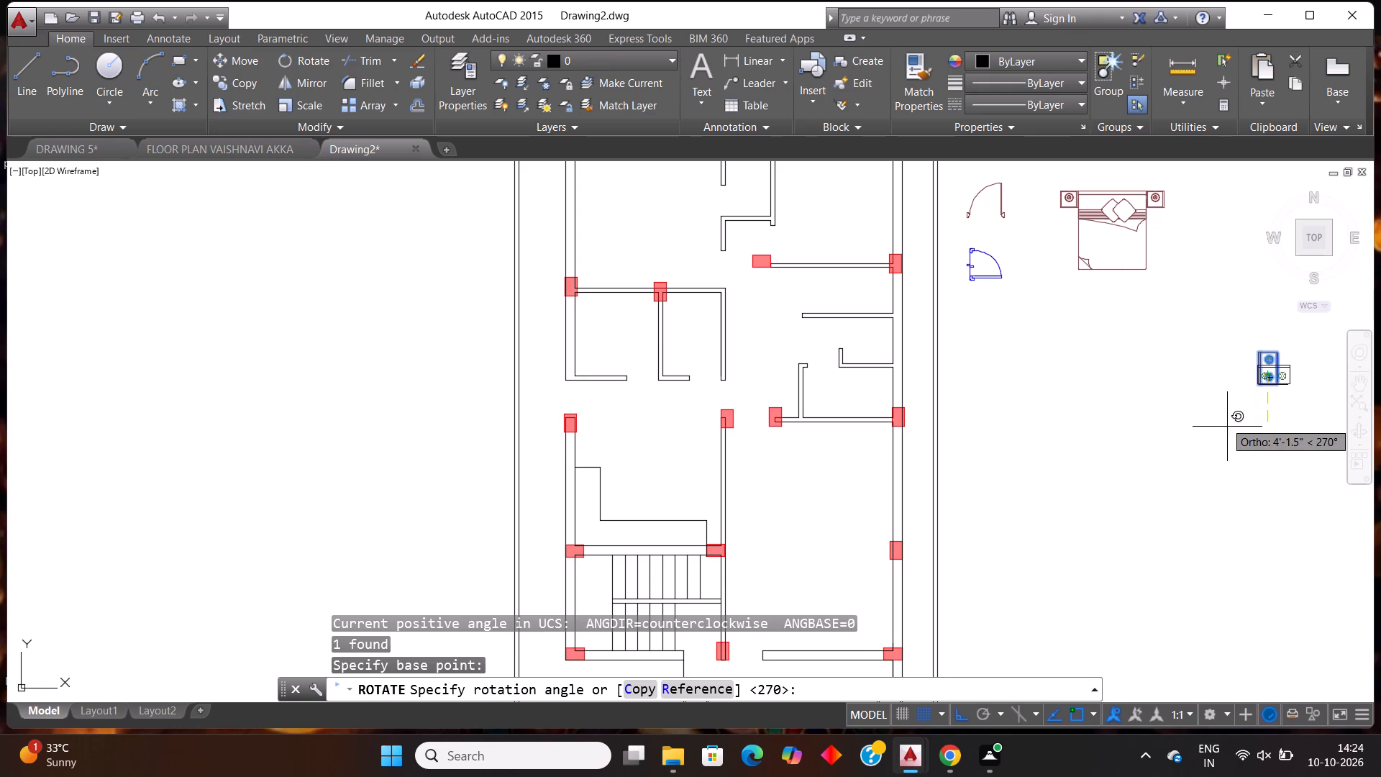
{"action": "left_click", "coordinate": [1223, 422]}
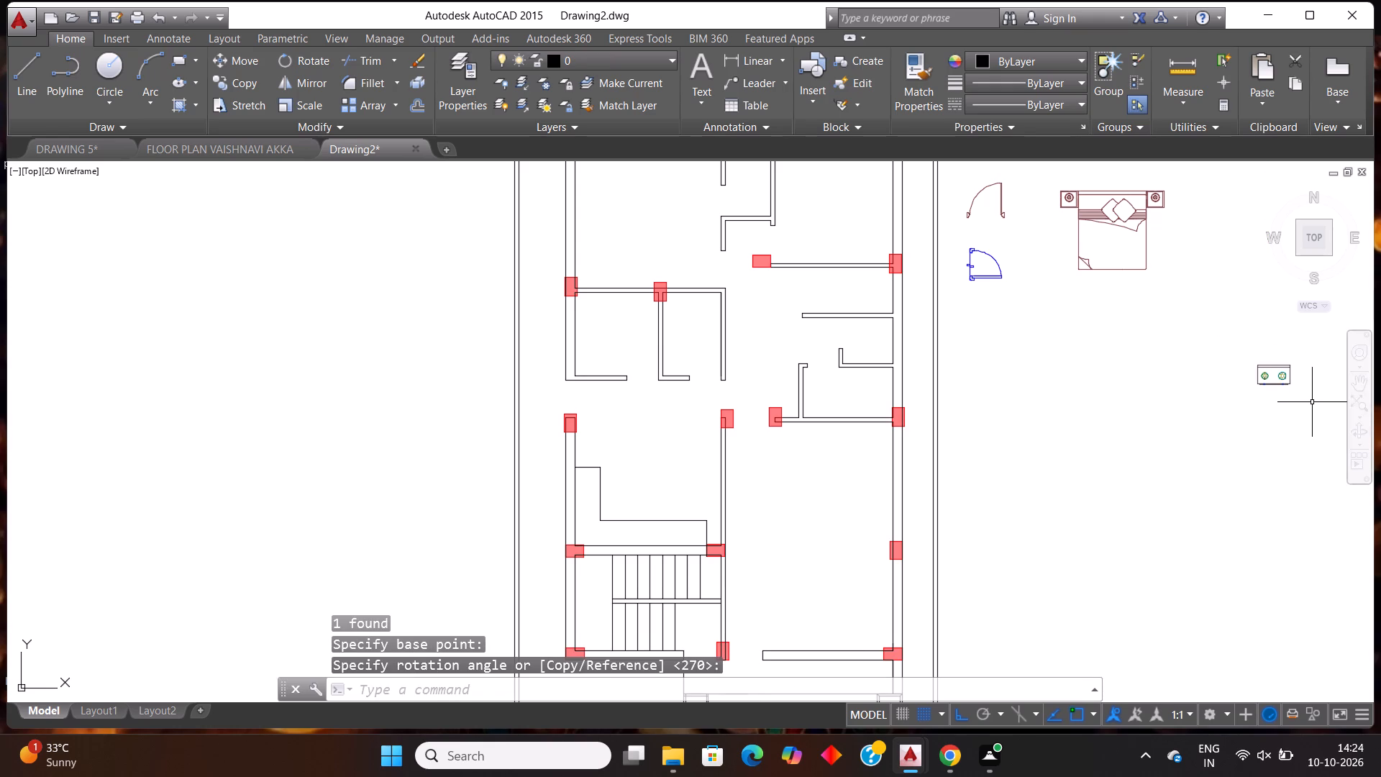
Copy the two-burner stove from outside the plan onto the lower arm of the L-shaped kitchen counter above the staircase.
{"action": "left_click", "coordinate": [1311, 403]}
{"action": "left_click", "coordinate": [1239, 353]}
{"action": "key", "text": "ctrl+c"}
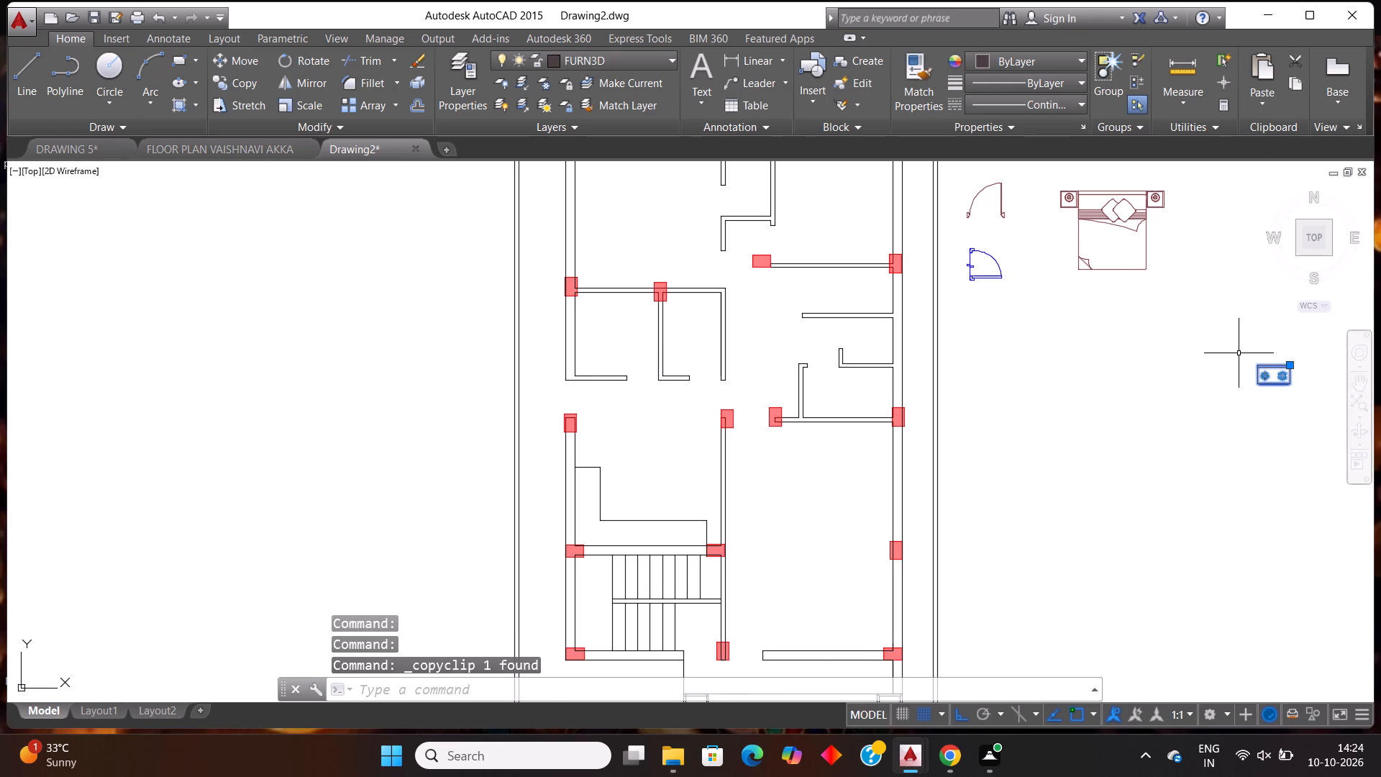
{"action": "key", "text": "ctrl+v"}
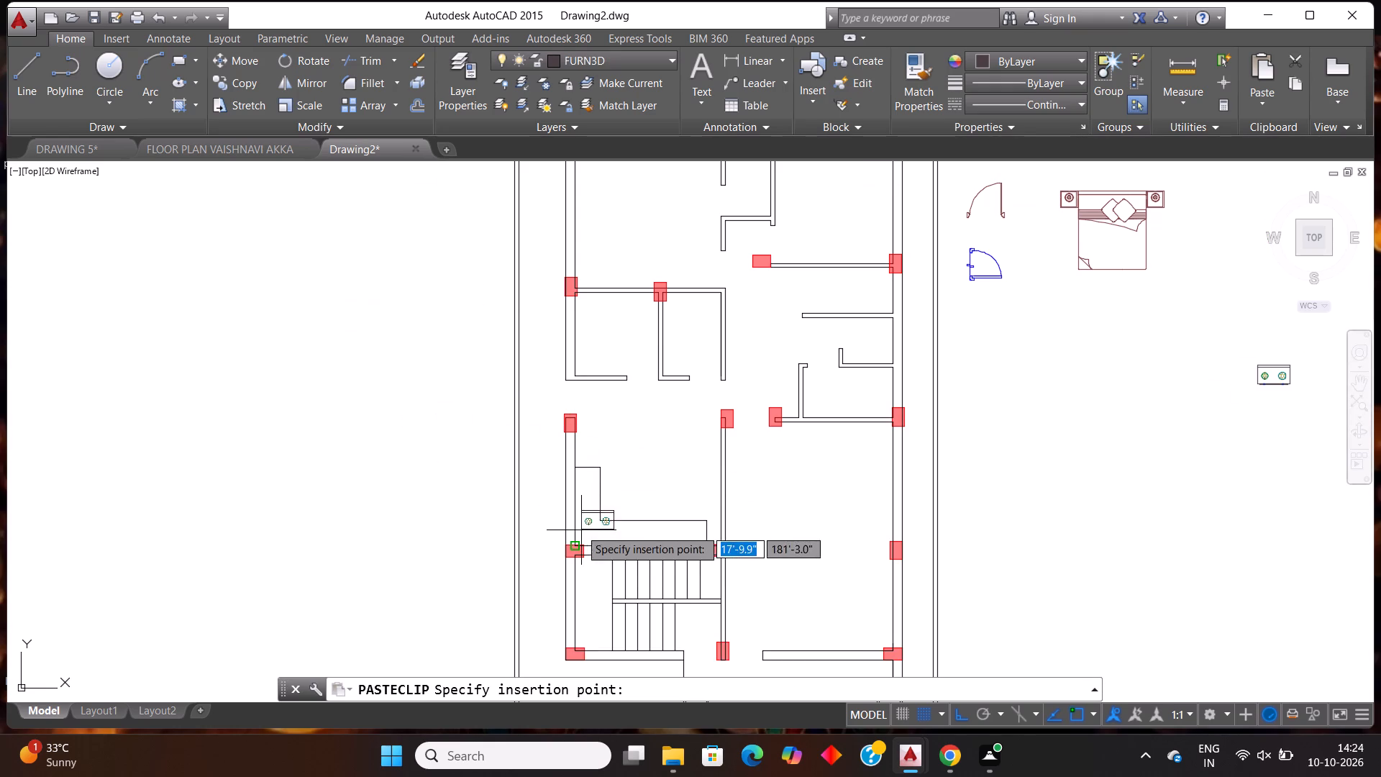
{"action": "scroll", "coordinate": [619, 545], "scroll_direction": "up", "scroll_amount": 2}
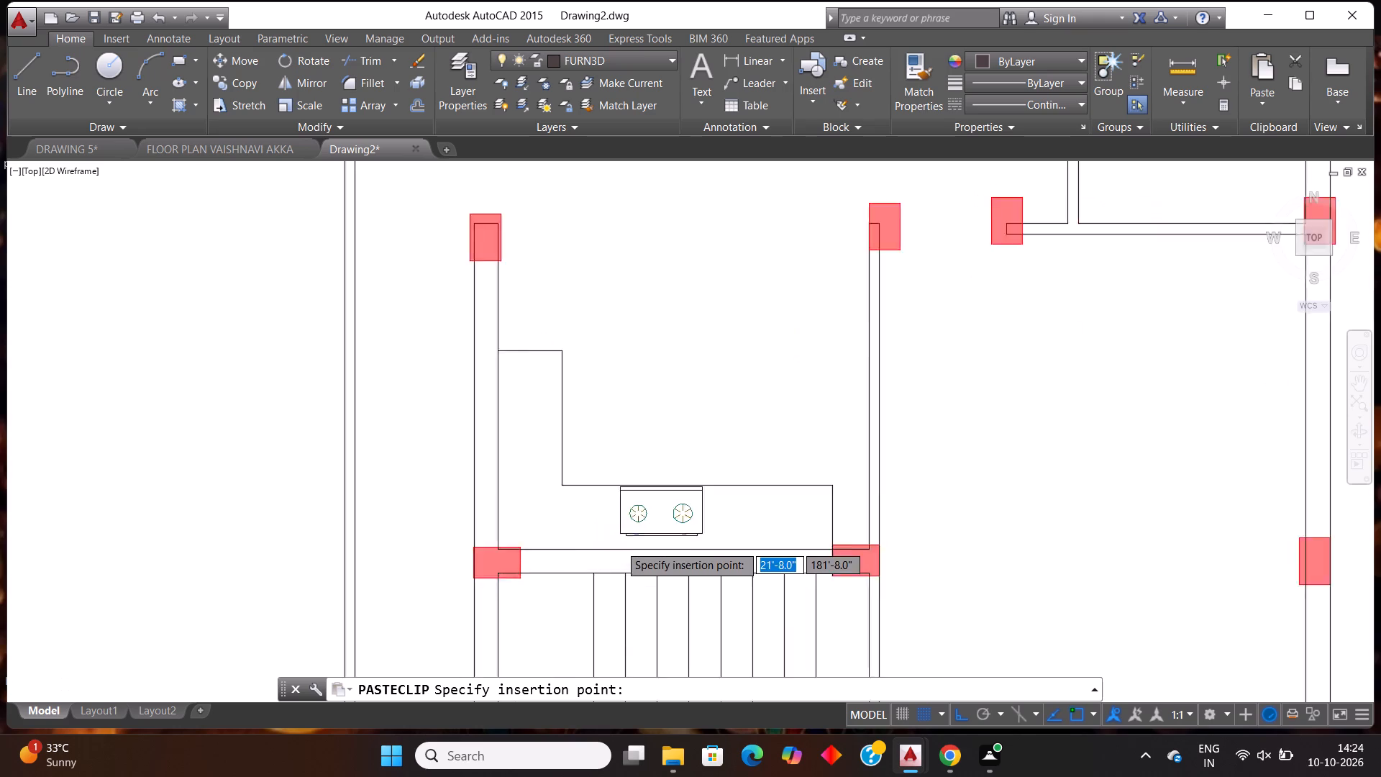
{"action": "scroll", "coordinate": [619, 545], "scroll_direction": "up", "scroll_amount": 3}
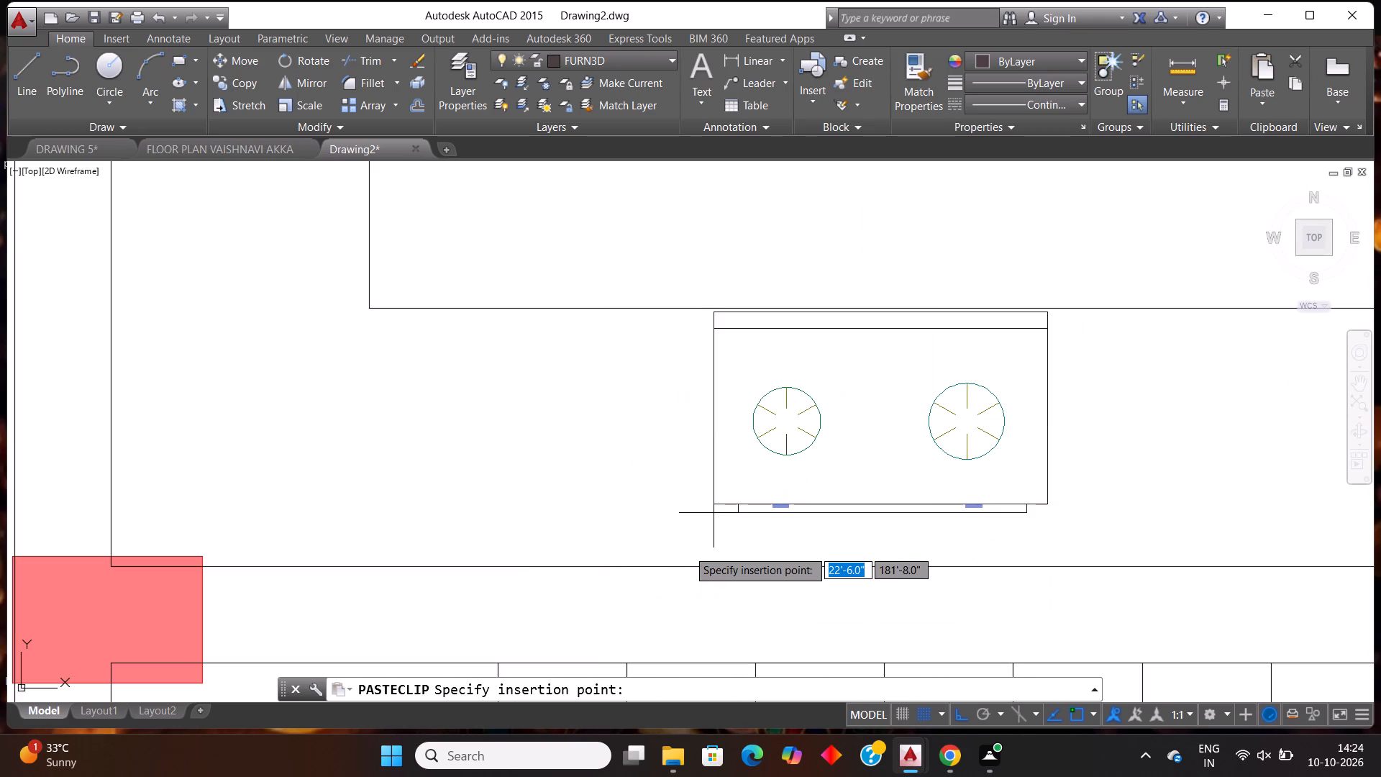
{"action": "left_click", "coordinate": [688, 550]}
{"action": "scroll", "coordinate": [700, 535], "scroll_direction": "down", "scroll_amount": 4}
{"action": "scroll", "coordinate": [769, 389], "scroll_direction": "down", "scroll_amount": 1}
{"action": "scroll", "coordinate": [736, 461], "scroll_direction": "up", "scroll_amount": 2}
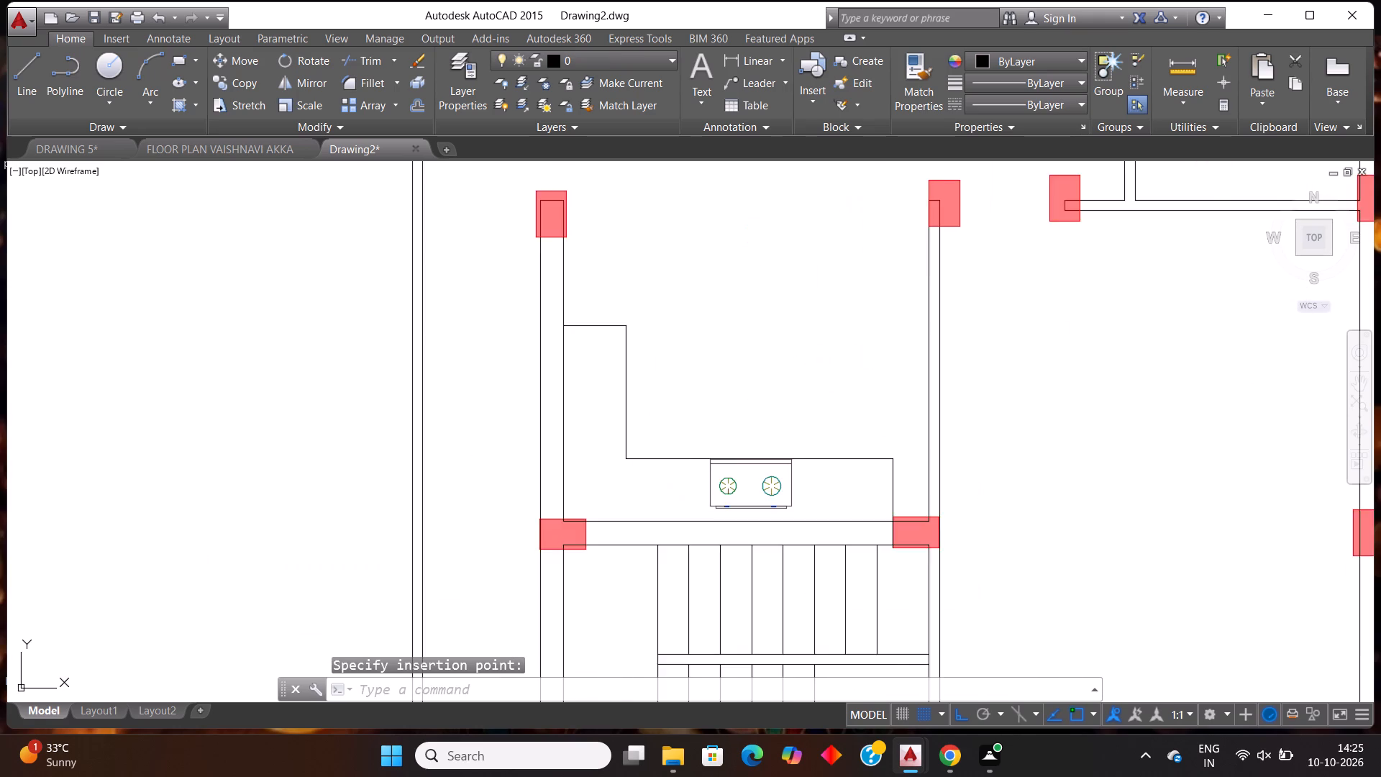
{"action": "scroll", "coordinate": [736, 461], "scroll_direction": "down", "scroll_amount": 5}
{"action": "scroll", "coordinate": [752, 402], "scroll_direction": "up", "scroll_amount": 2}
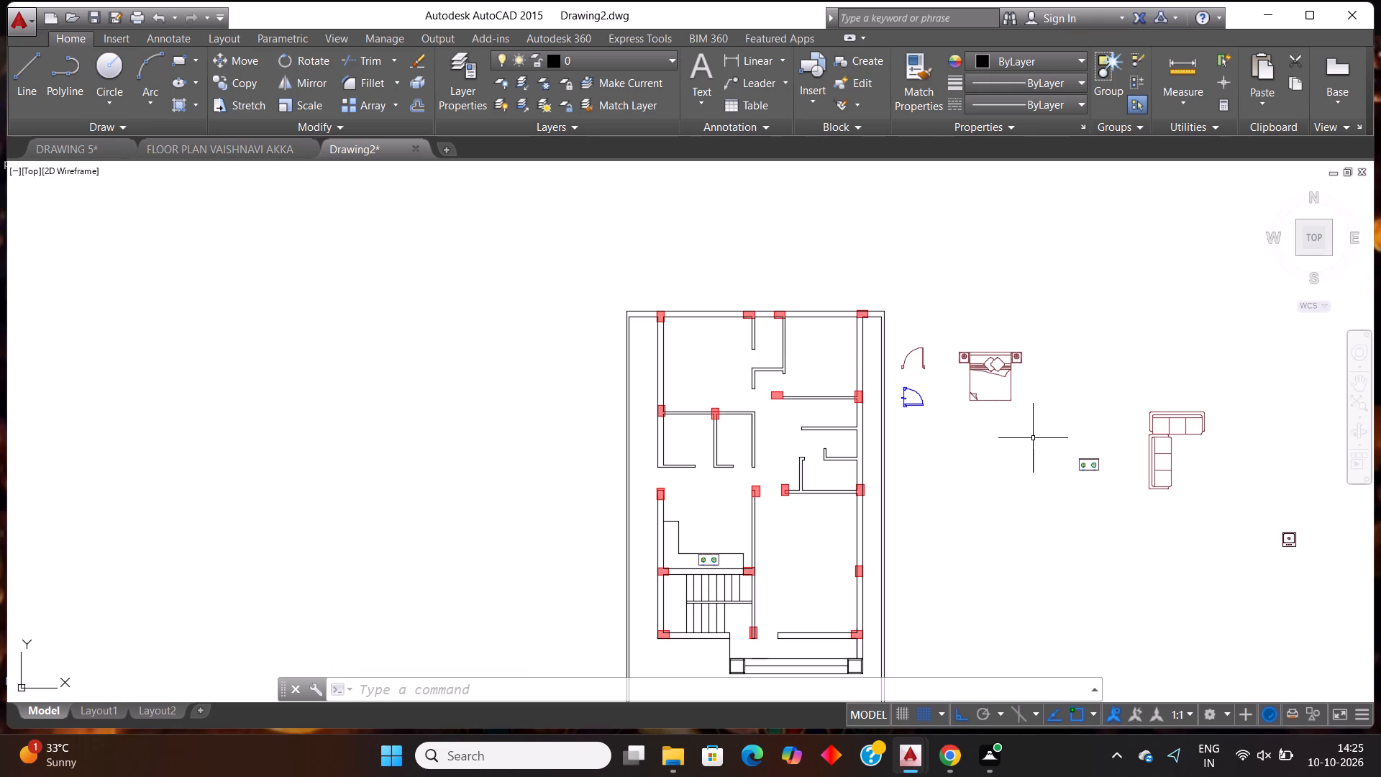
Copy the double bed with side tables from outside the plan into the upper left bedroom, headboard towards the top wall.
{"action": "left_click", "coordinate": [1028, 412]}
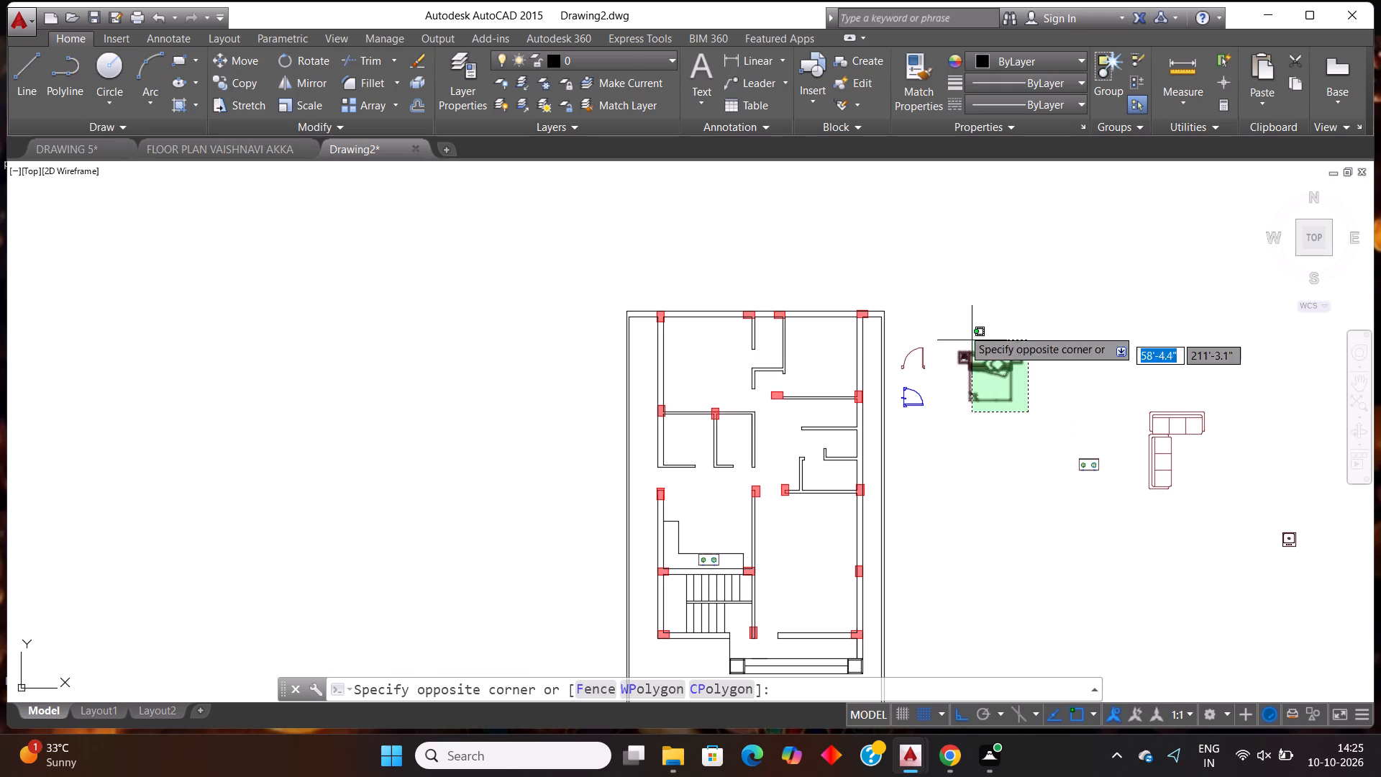
{"action": "left_click", "coordinate": [955, 314]}
{"action": "key", "text": "ctrl+c"}
{"action": "key", "text": "ctrl+v"}
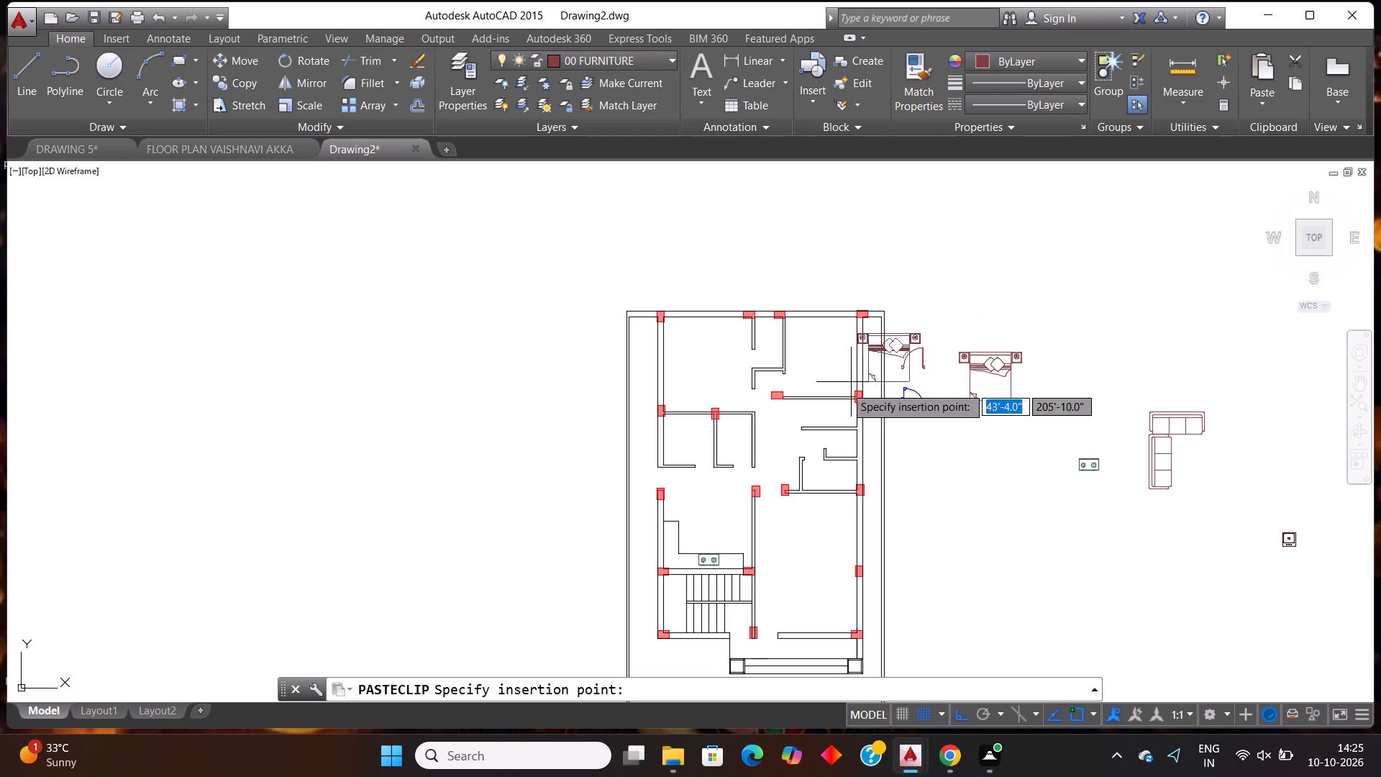
{"action": "scroll", "coordinate": [696, 384], "scroll_direction": "up", "scroll_amount": 3}
{"action": "scroll", "coordinate": [642, 377], "scroll_direction": "down", "scroll_amount": 3}
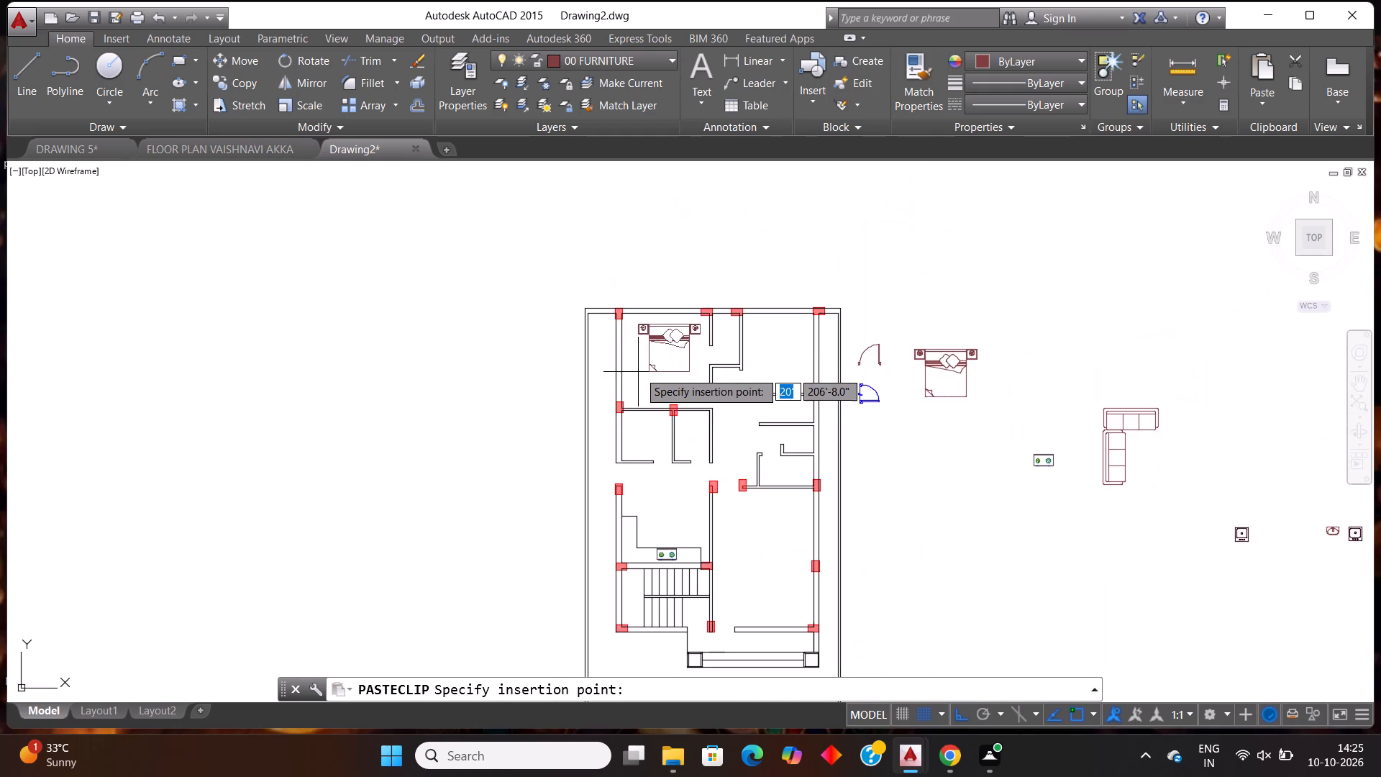
{"action": "scroll", "coordinate": [635, 350], "scroll_direction": "up", "scroll_amount": 3}
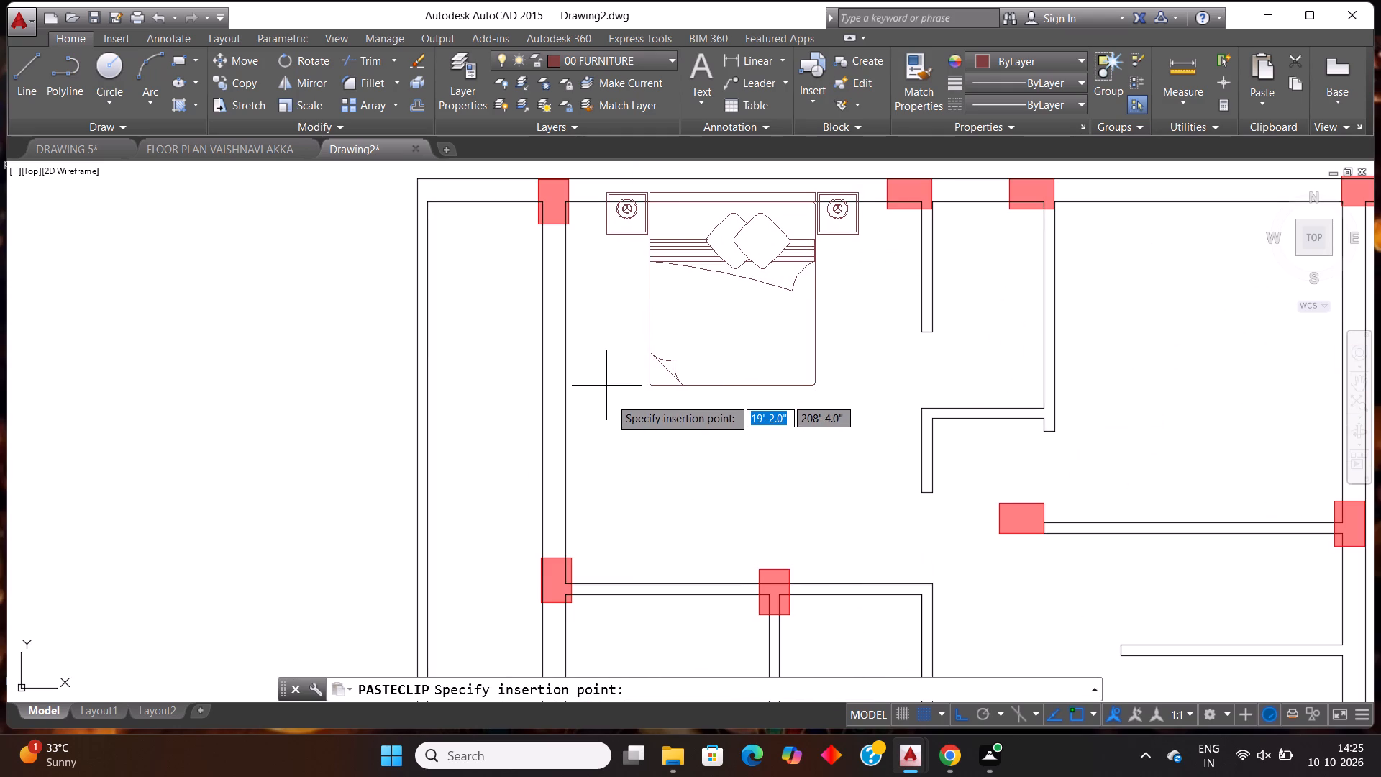
{"action": "left_click", "coordinate": [610, 401]}
Move the bed in the upper left bedroom horizontally about 10 inches to the right.
{"action": "scroll", "coordinate": [789, 383], "scroll_direction": "down", "scroll_amount": 2}
{"action": "scroll", "coordinate": [772, 305], "scroll_direction": "up", "scroll_amount": 4}
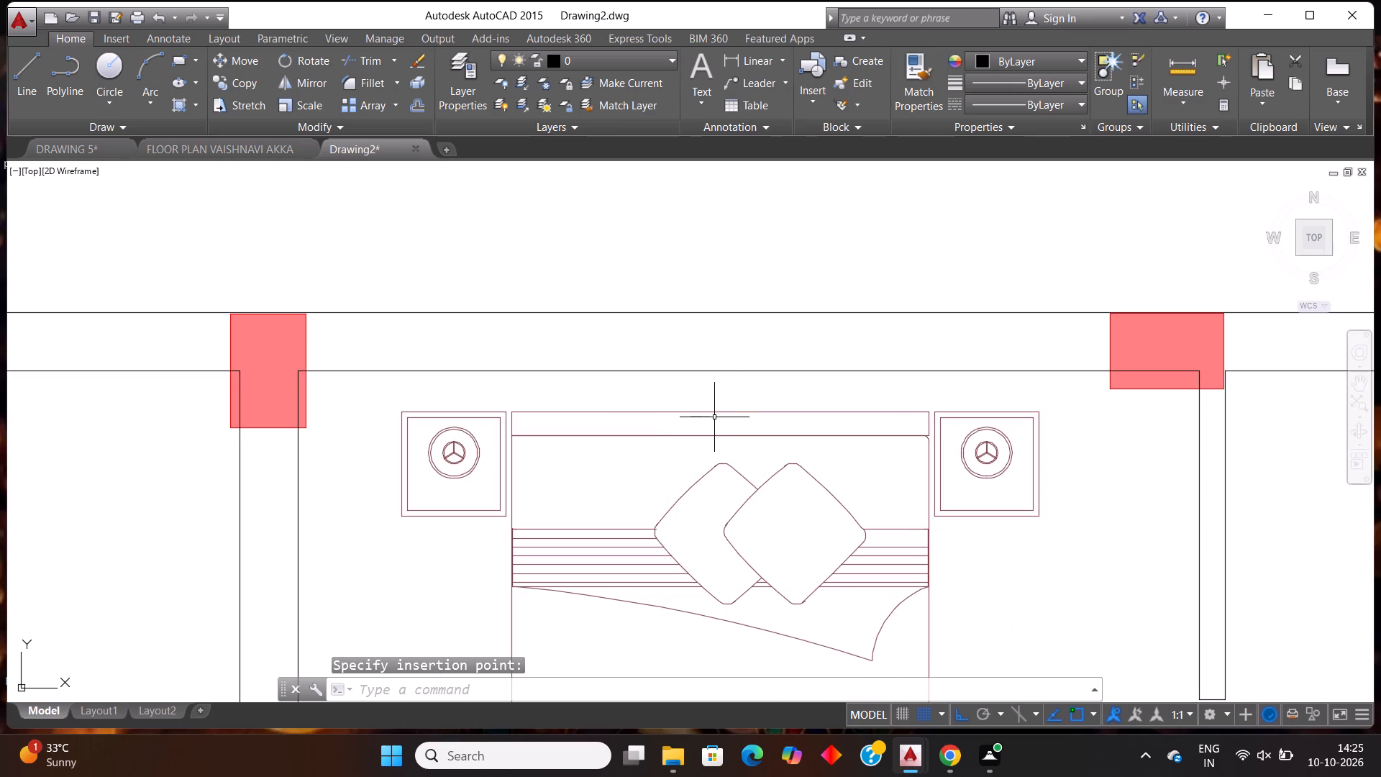
{"action": "left_click", "coordinate": [723, 413]}
{"action": "key", "text": "m"}
{"action": "key", "text": "Return"}
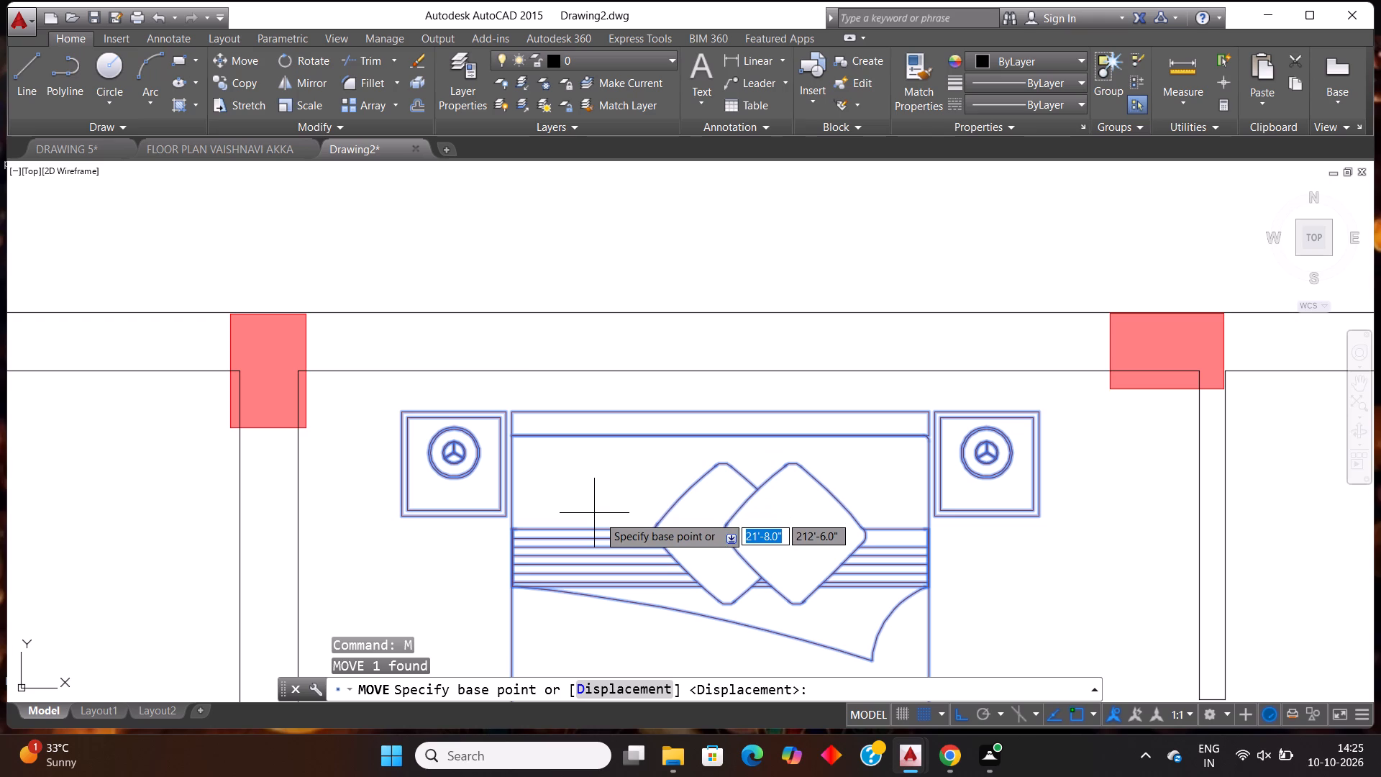
{"action": "left_click_drag", "start_coordinate": [598, 516], "coordinate": [590, 471]}
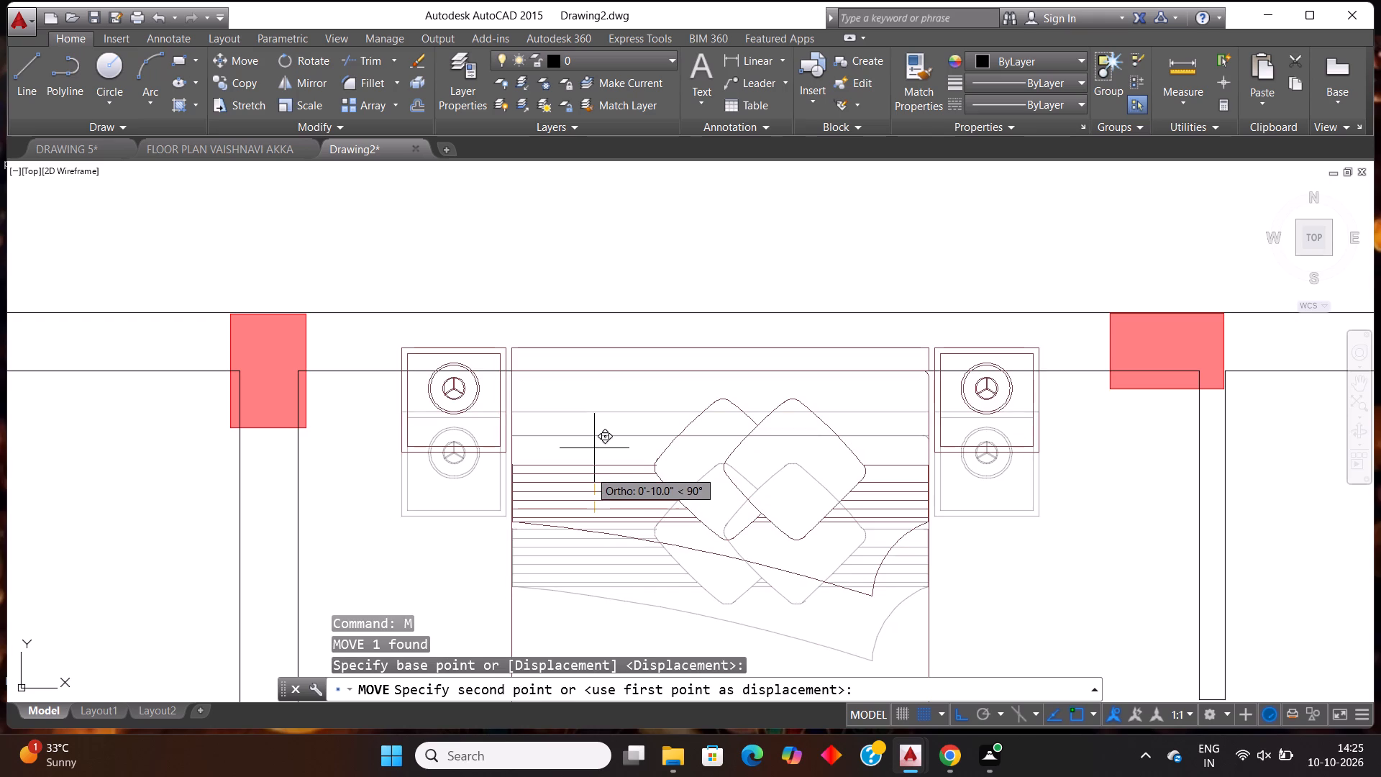
{"action": "left_click_drag", "start_coordinate": [590, 471], "coordinate": [588, 485]}
{"action": "scroll", "coordinate": [602, 472], "scroll_direction": "down", "scroll_amount": 3}
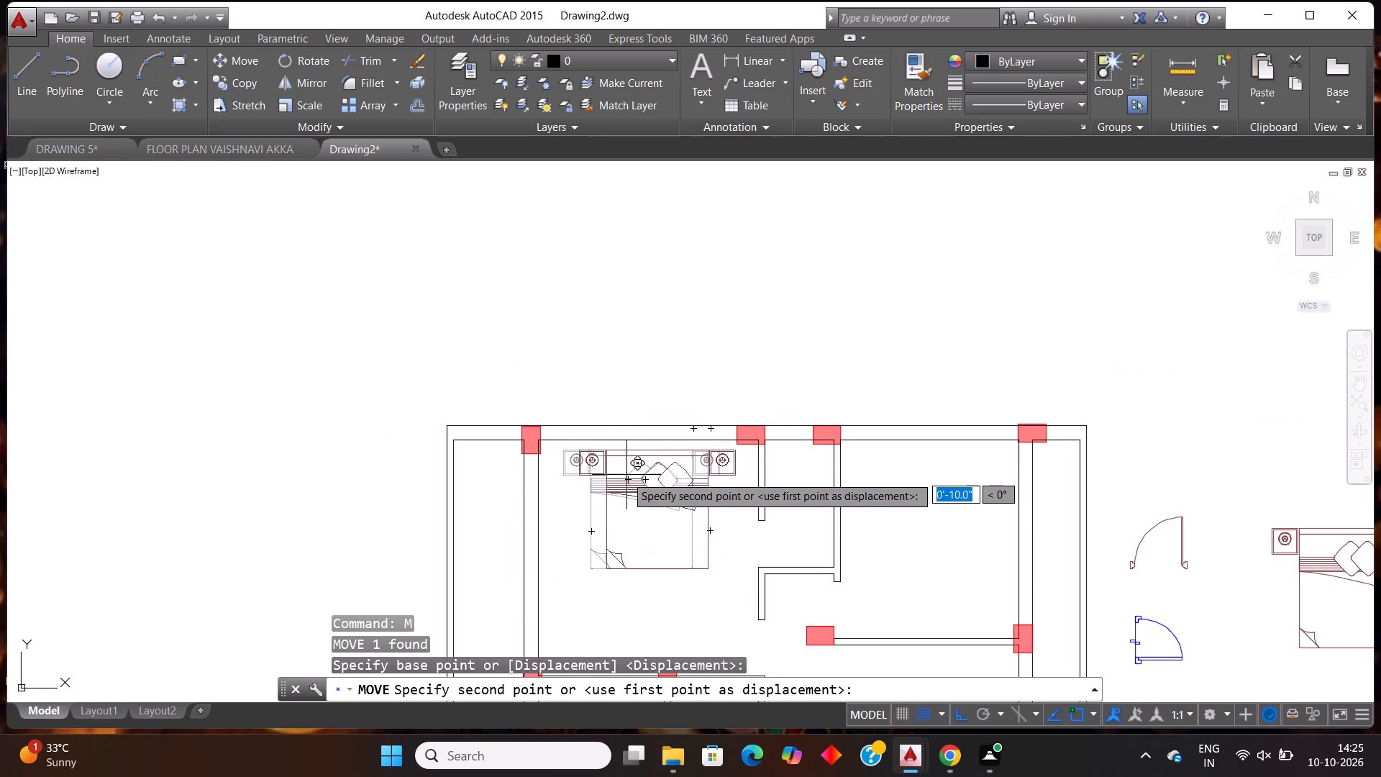
{"action": "left_click", "coordinate": [618, 475]}
{"action": "scroll", "coordinate": [619, 473], "scroll_direction": "down", "scroll_amount": 3}
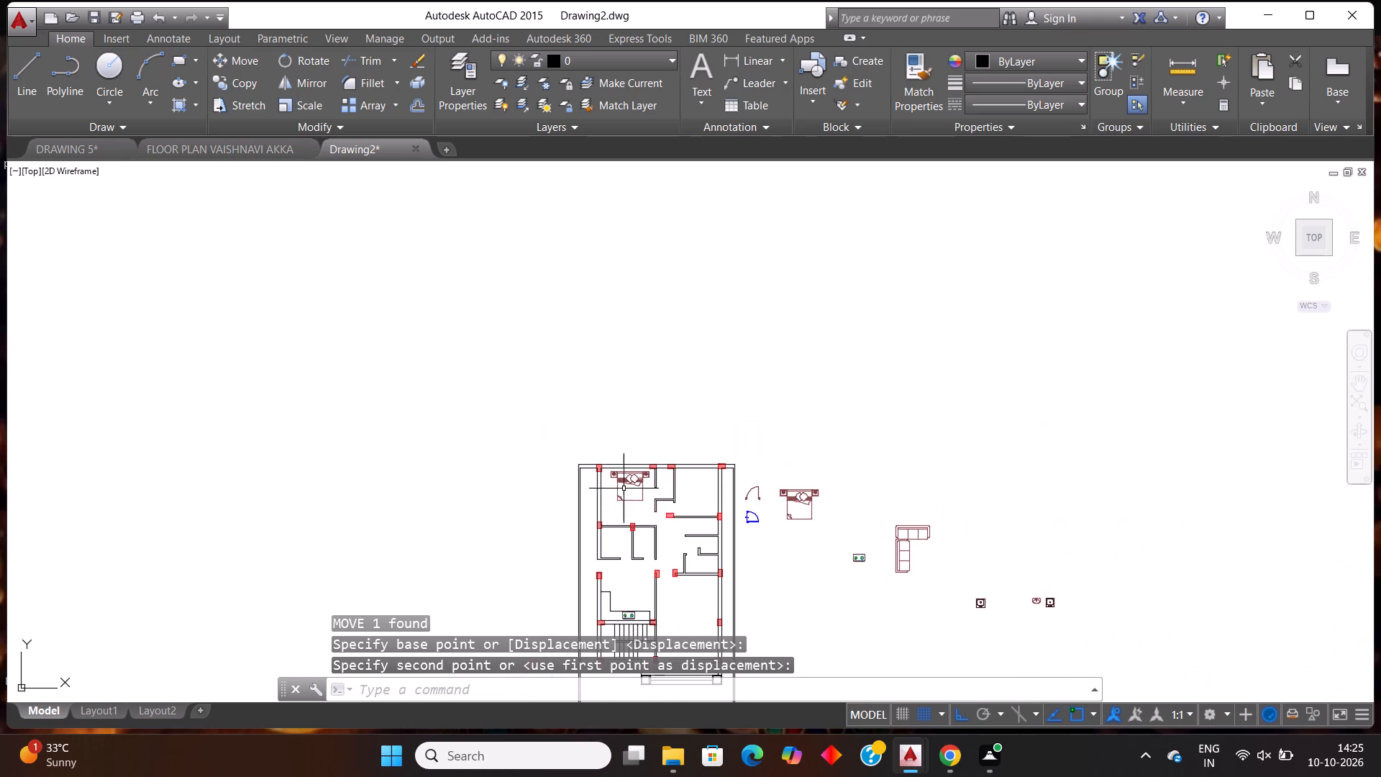
Rotate the spare bed outside the plan by 270° about its right side table so the headboard faces right.
{"action": "scroll", "coordinate": [793, 509], "scroll_direction": "down", "scroll_amount": 1}
{"action": "scroll", "coordinate": [799, 545], "scroll_direction": "up", "scroll_amount": 2}
{"action": "scroll", "coordinate": [800, 544], "scroll_direction": "down", "scroll_amount": 2}
{"action": "scroll", "coordinate": [800, 545], "scroll_direction": "up", "scroll_amount": 1}
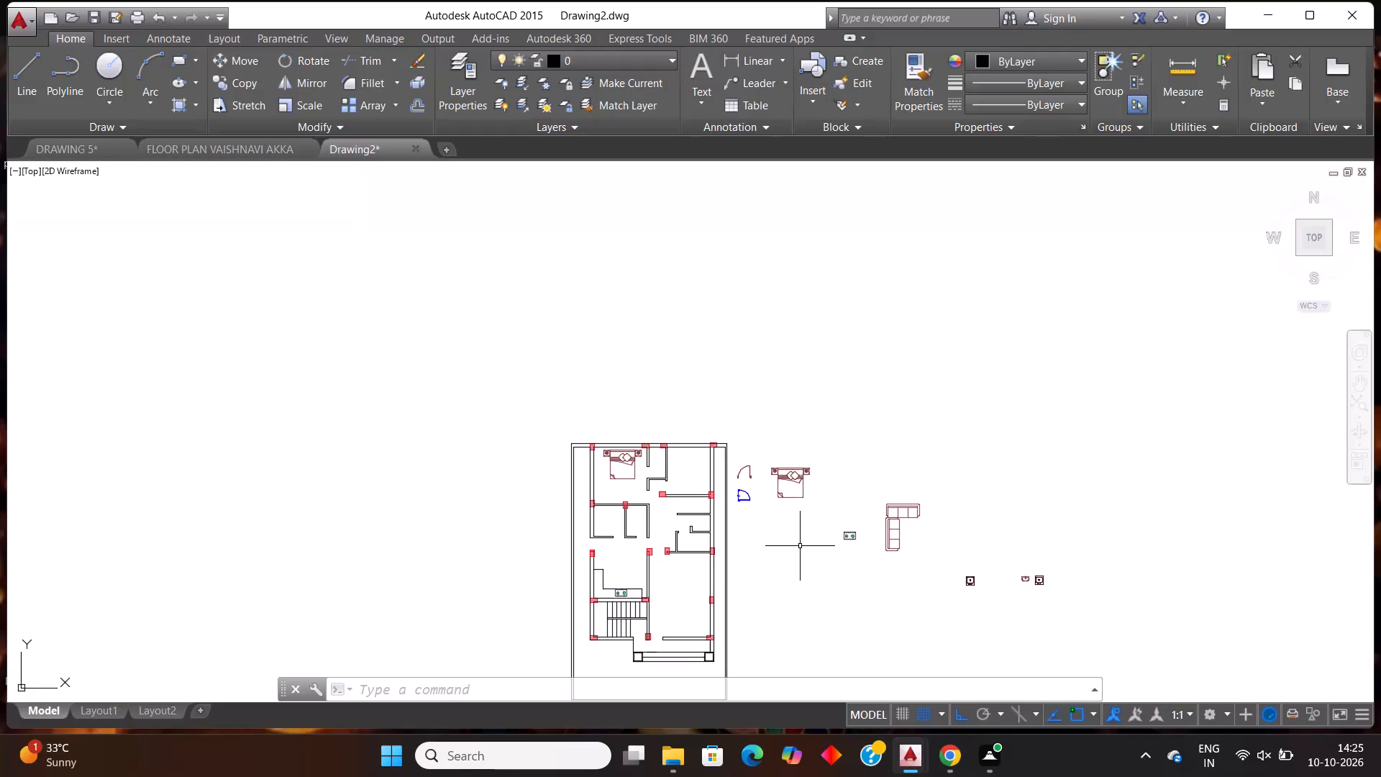
{"action": "scroll", "coordinate": [824, 524], "scroll_direction": "up", "scroll_amount": 2}
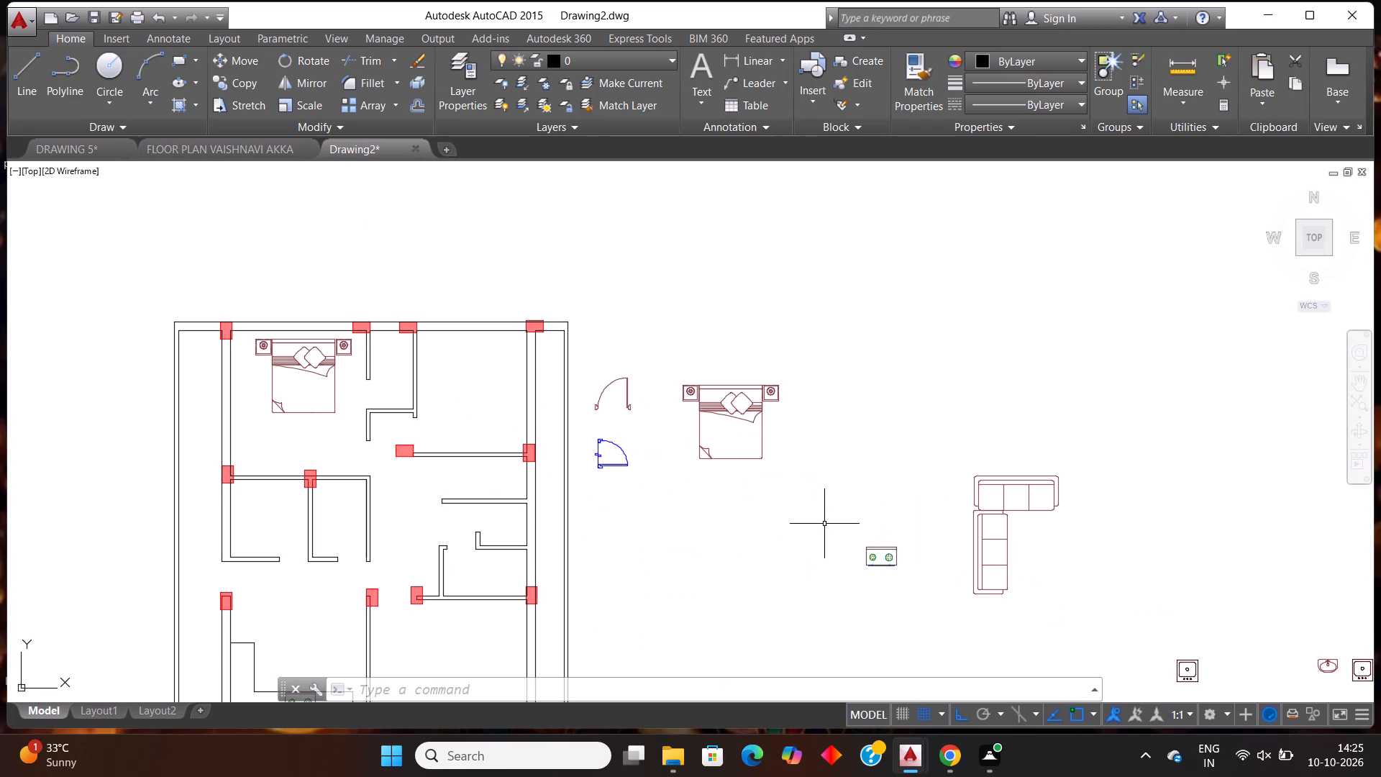
{"action": "left_click", "coordinate": [782, 464]}
{"action": "left_click", "coordinate": [711, 342]}
{"action": "key", "text": "r"}
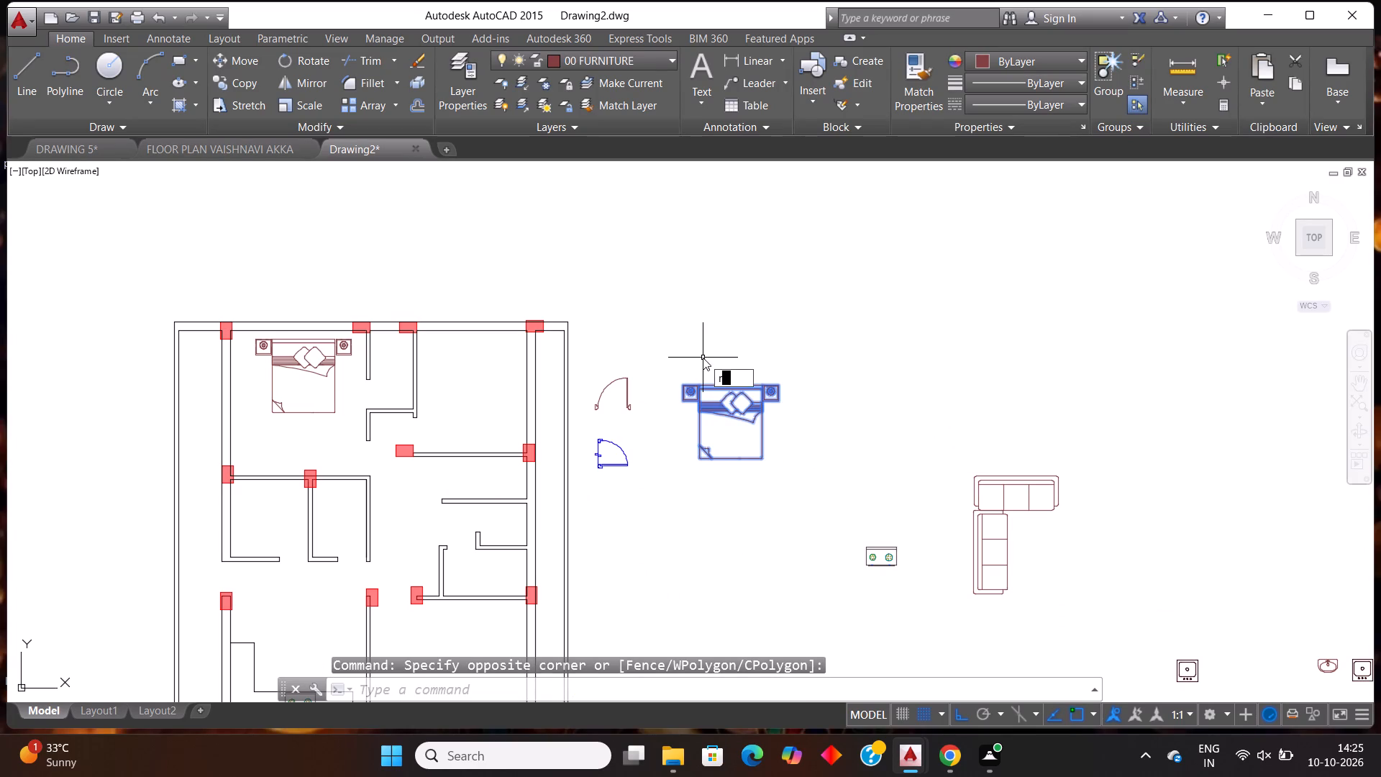
{"action": "key", "text": "o"}
{"action": "key", "text": "Return"}
{"action": "left_click", "coordinate": [773, 394]}
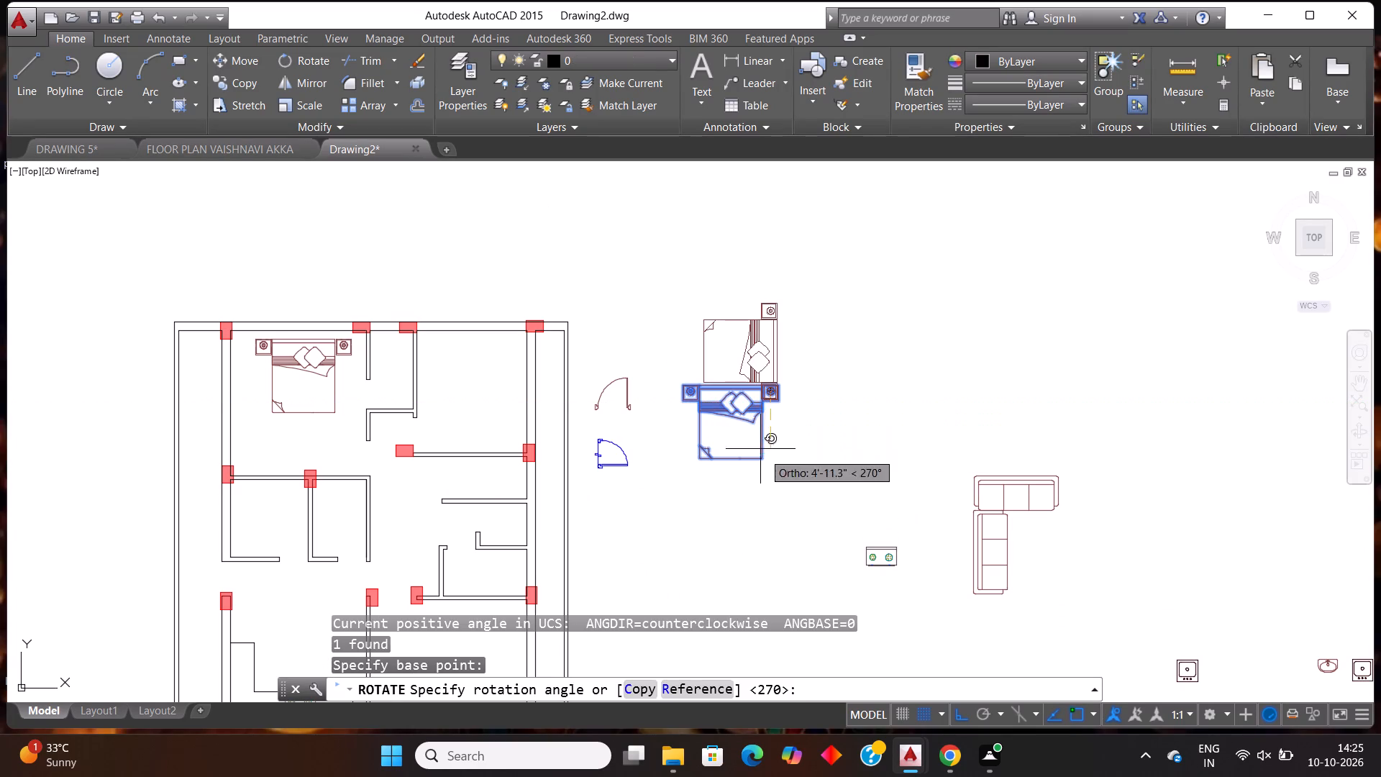
{"action": "left_click", "coordinate": [757, 475]}
Copy the rotated bed into the upper right bedroom with its headboard against the right wall.
{"action": "left_click", "coordinate": [767, 458]}
{"action": "left_click", "coordinate": [708, 322]}
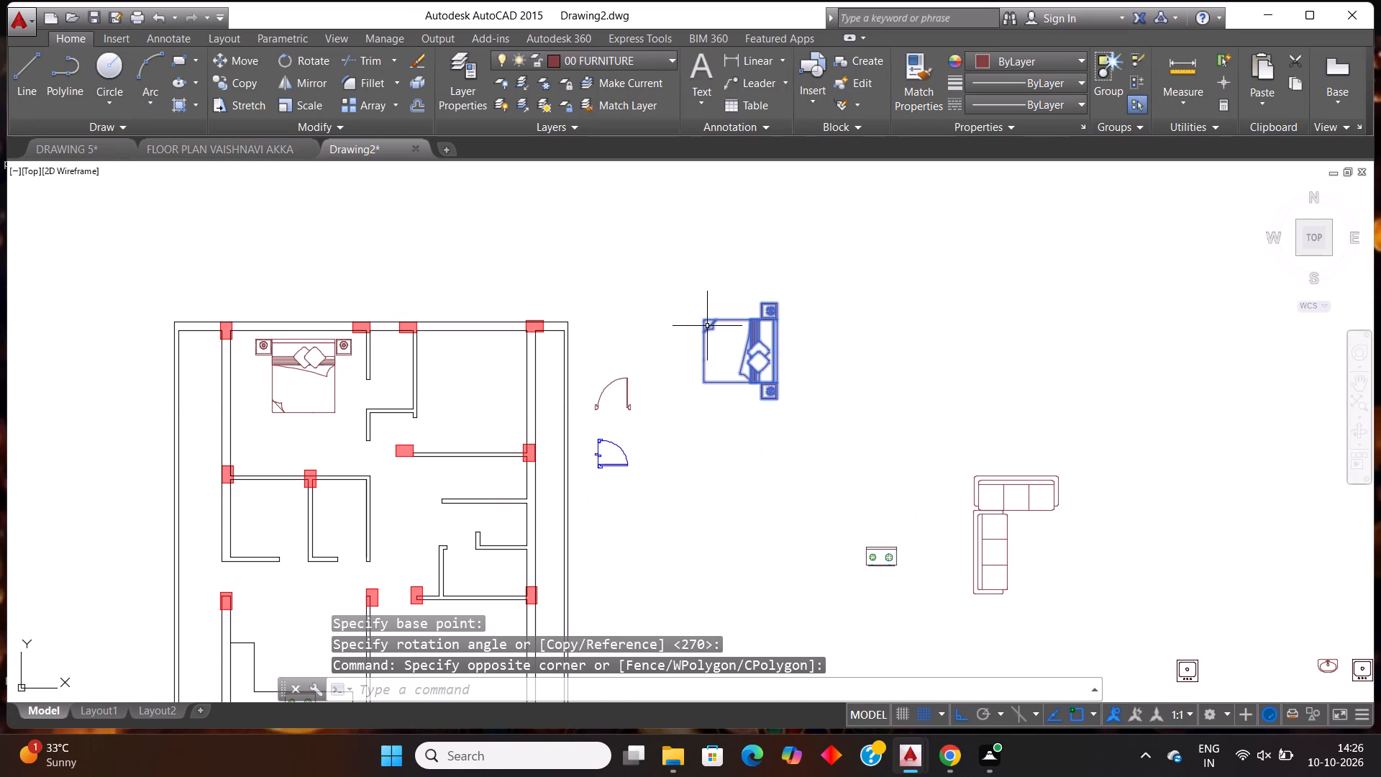
{"action": "key", "text": "ctrl+c"}
{"action": "key", "text": "ctrl+v"}
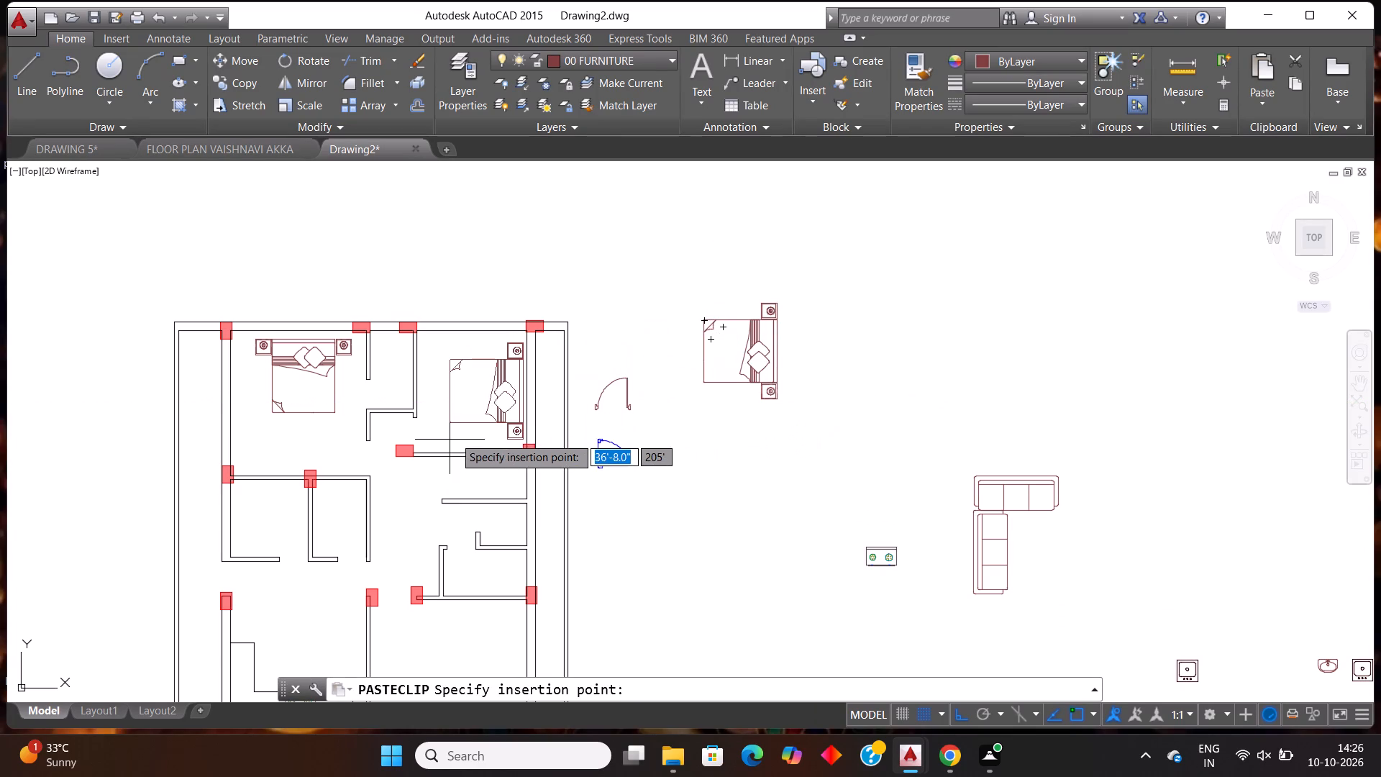
{"action": "left_click", "coordinate": [454, 437]}
{"action": "scroll", "coordinate": [690, 401], "scroll_direction": "down", "scroll_amount": 1}
{"action": "key", "text": "Escape"}
{"action": "scroll", "coordinate": [678, 432], "scroll_direction": "down", "scroll_amount": 2}
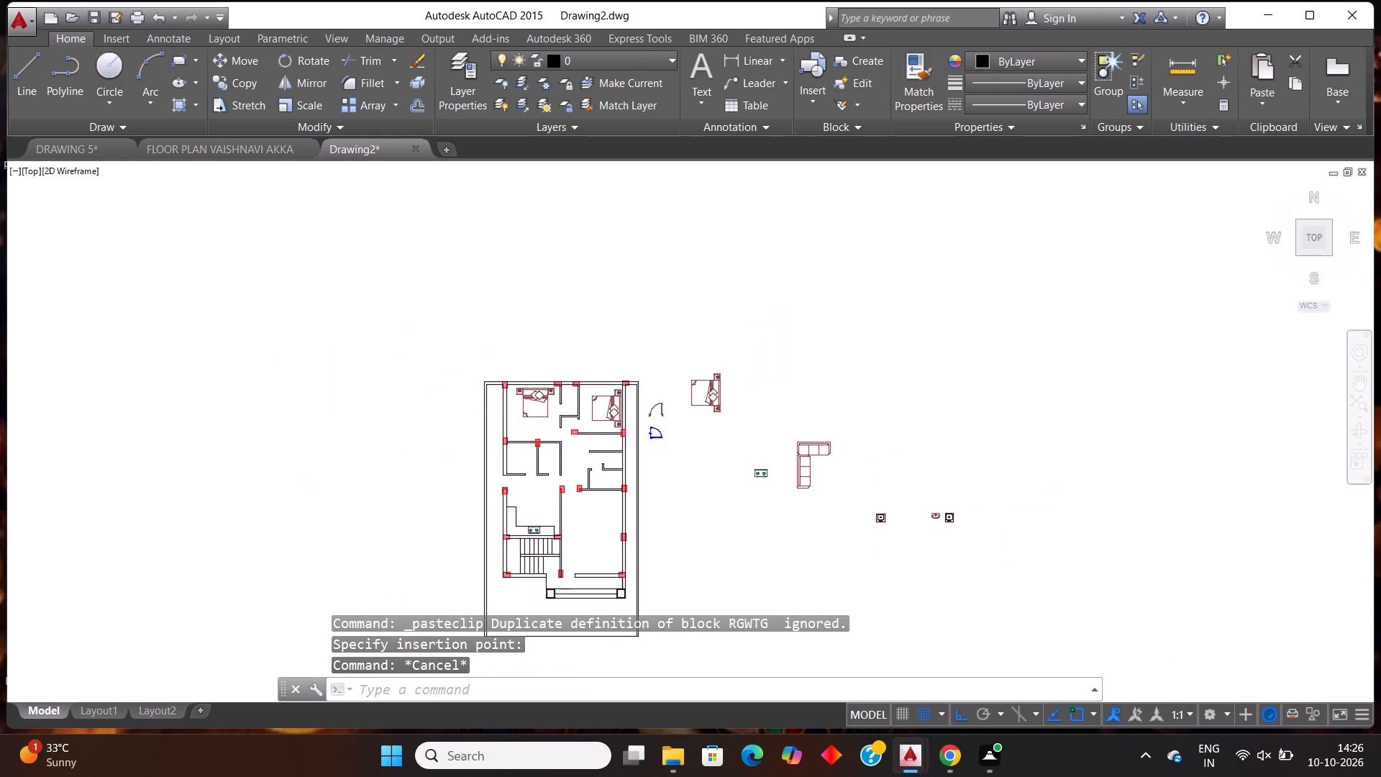
{"action": "scroll", "coordinate": [662, 490], "scroll_direction": "up", "scroll_amount": 2}
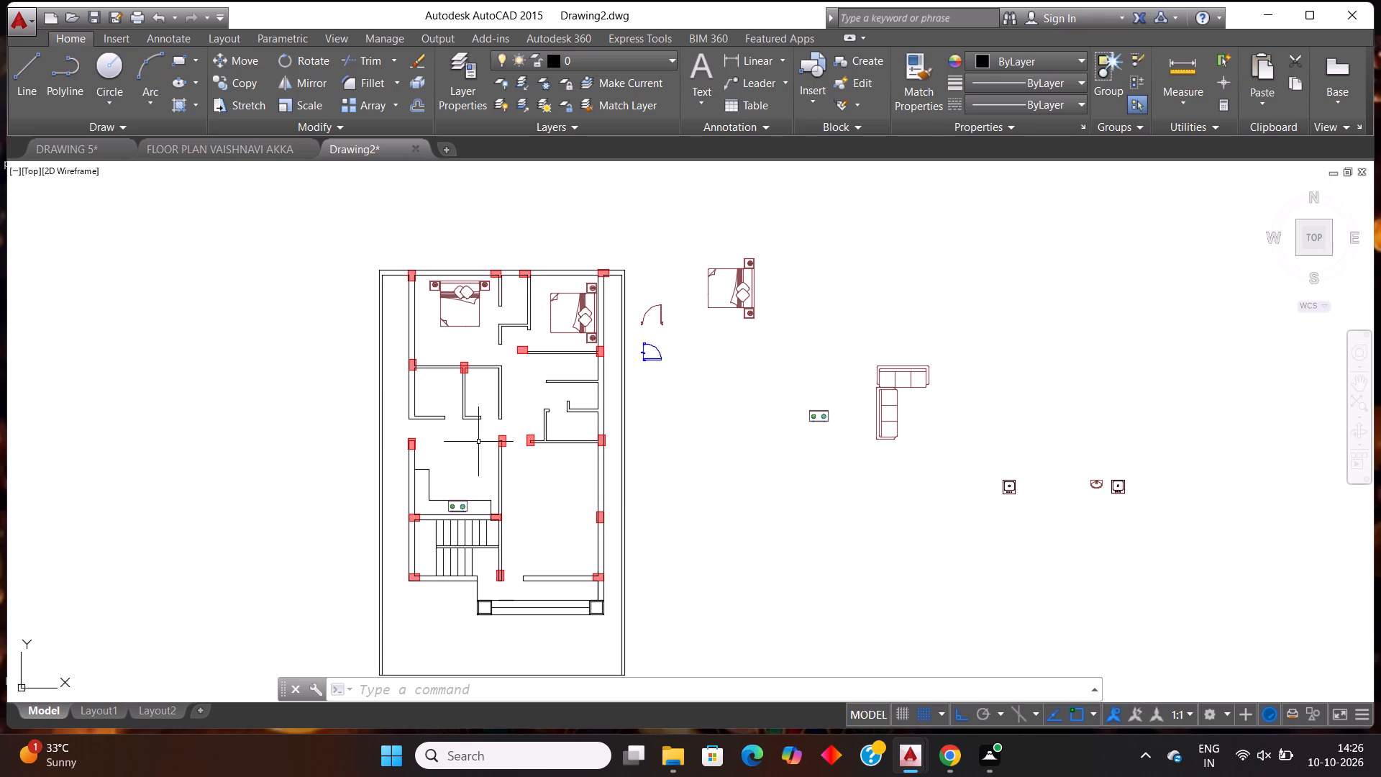
Copy the A.TOILET room label from DRAWING 5 into Drawing2, placing it outside the plan to the right of the spare bed.
{"action": "left_click", "coordinate": [96, 142]}
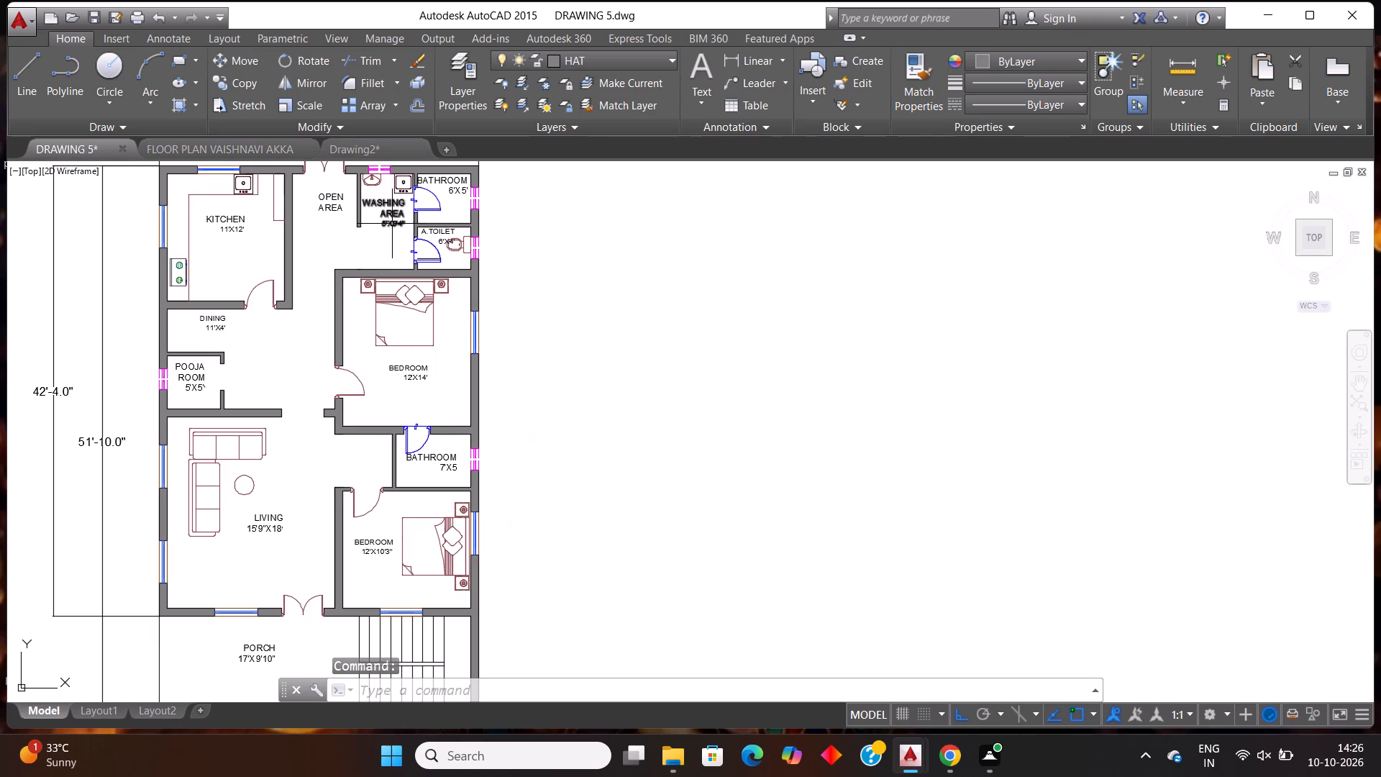
{"action": "scroll", "coordinate": [294, 363], "scroll_direction": "down", "scroll_amount": 1}
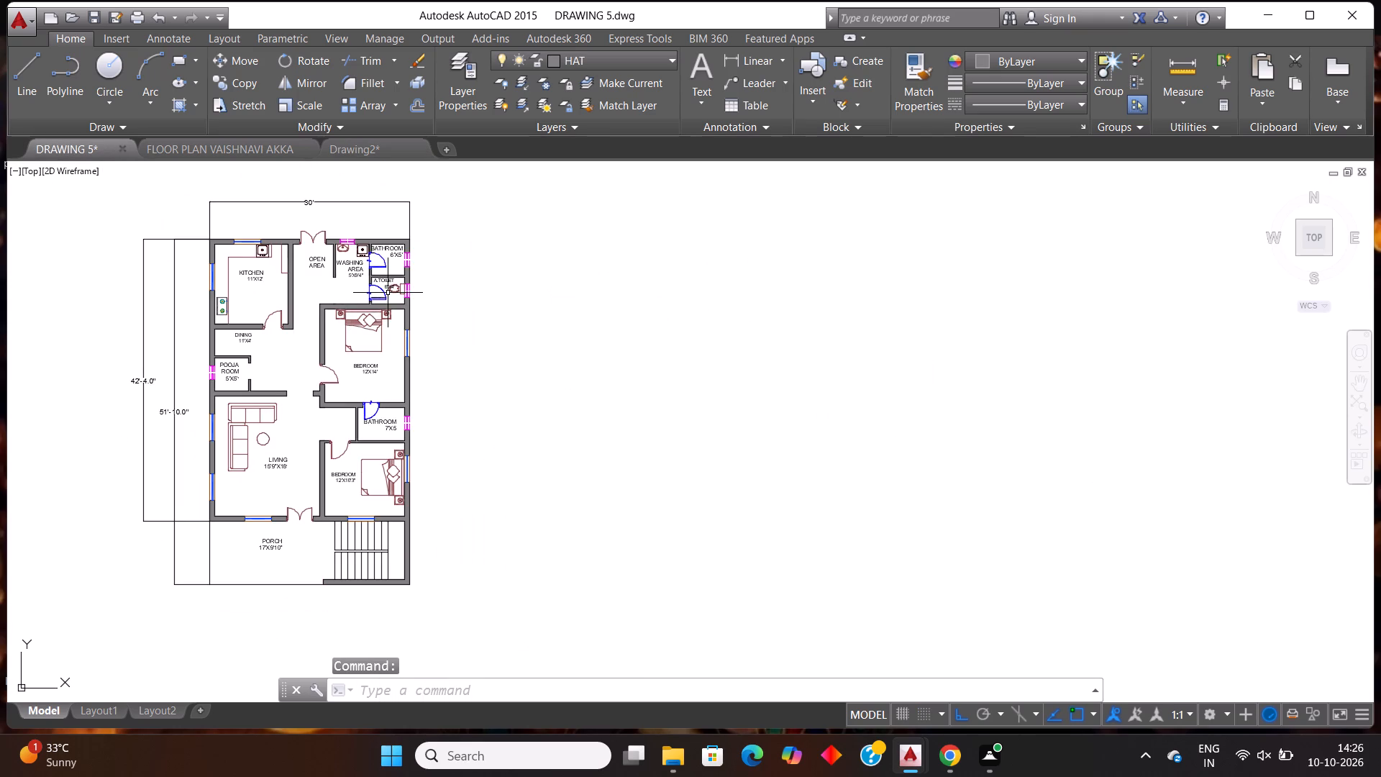
{"action": "left_click", "coordinate": [391, 290]}
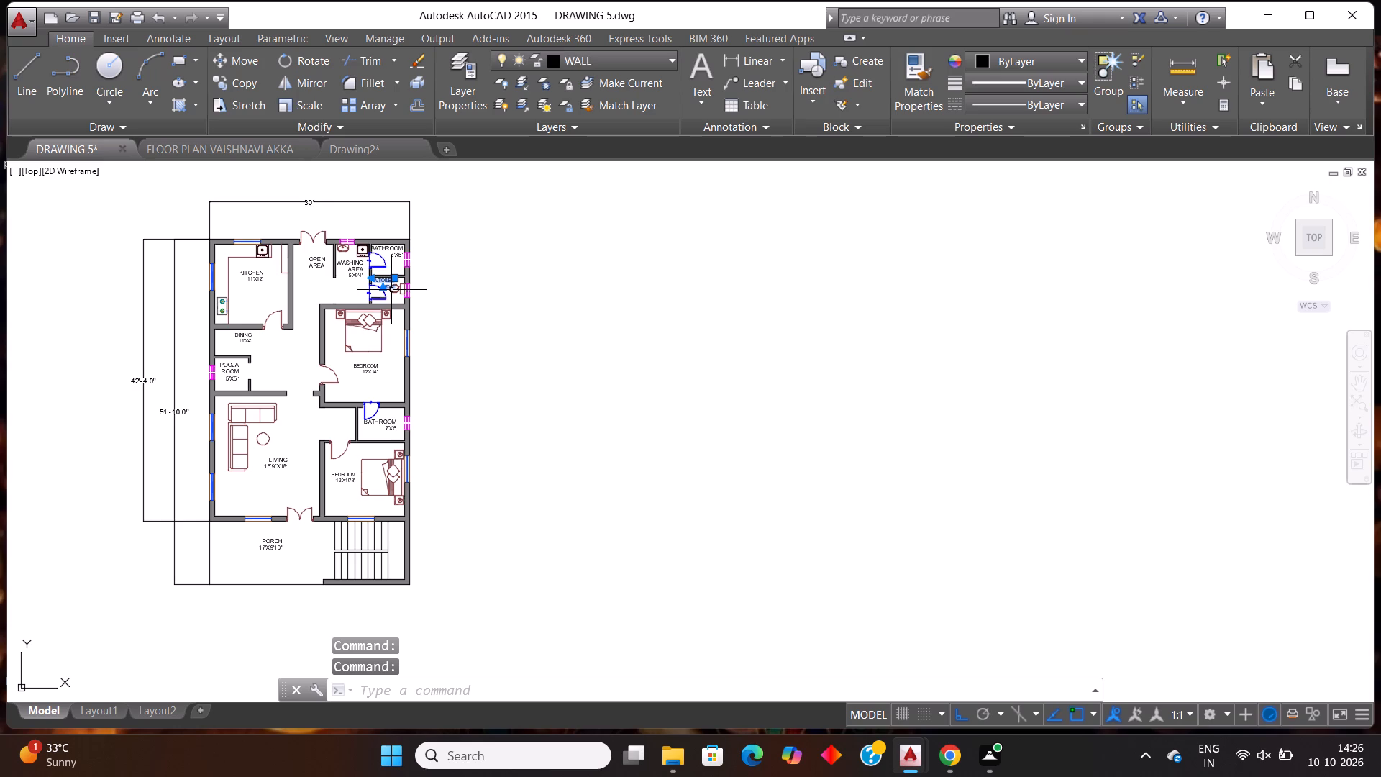
{"action": "key", "text": "ctrl+c"}
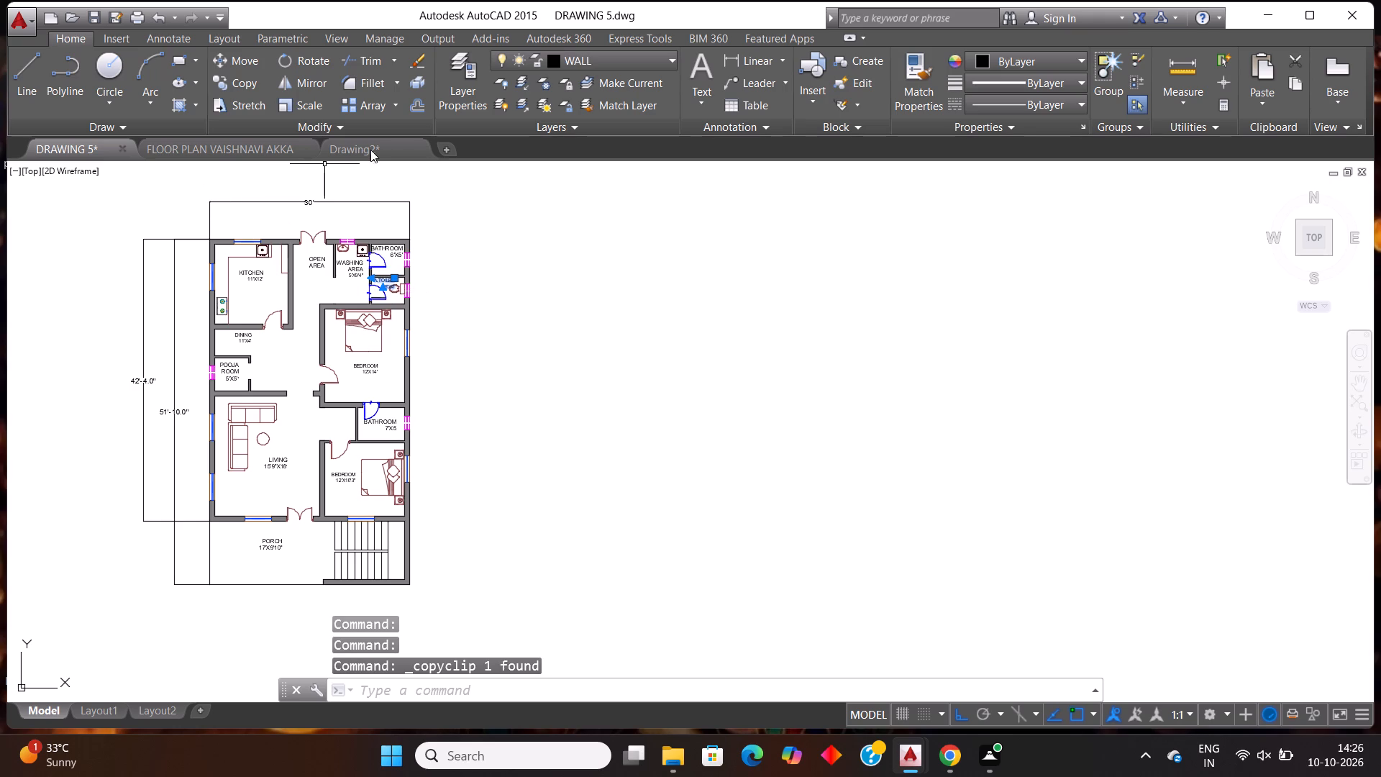
{"action": "left_click", "coordinate": [366, 150]}
{"action": "key", "text": "ctrl+v"}
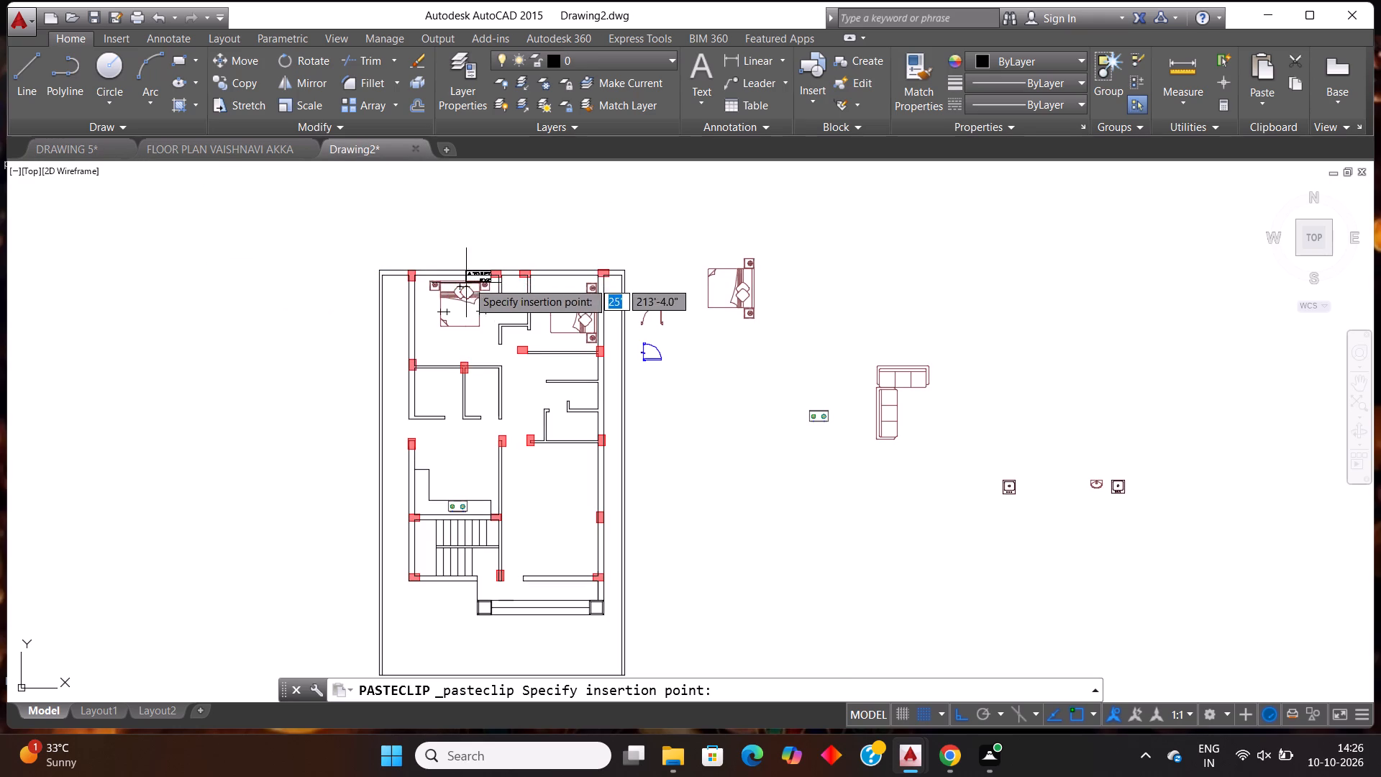
{"action": "scroll", "coordinate": [476, 291], "scroll_direction": "up", "scroll_amount": 3}
{"action": "scroll", "coordinate": [680, 499], "scroll_direction": "down", "scroll_amount": 3}
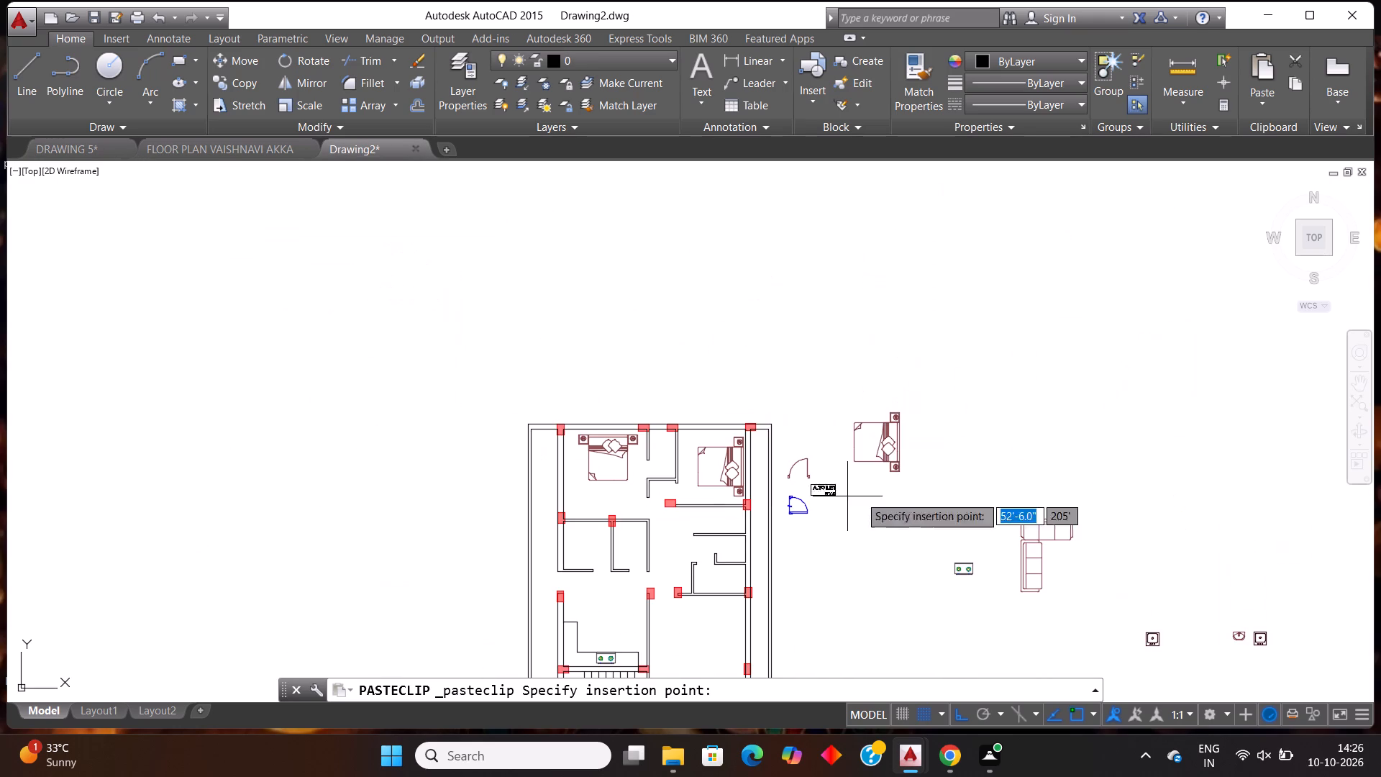
{"action": "left_click", "coordinate": [949, 416]}
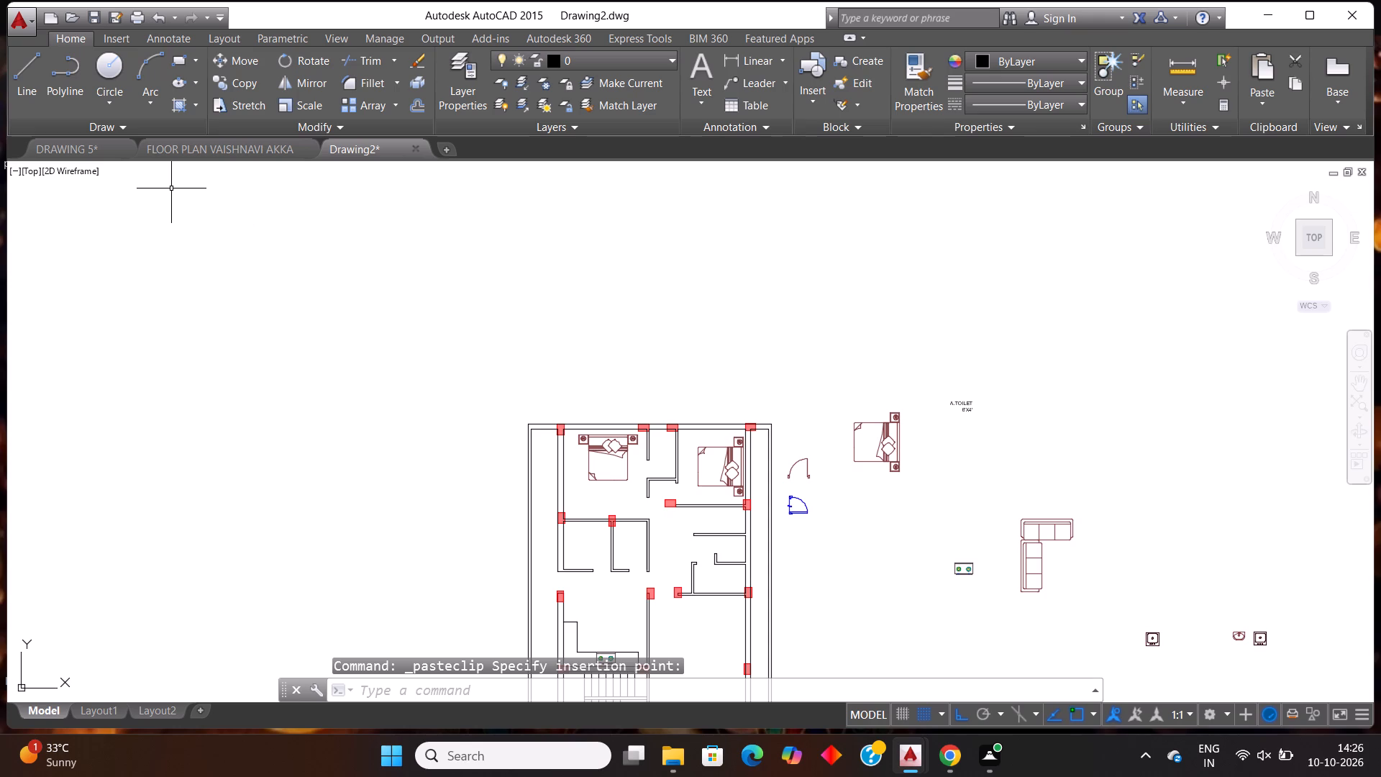
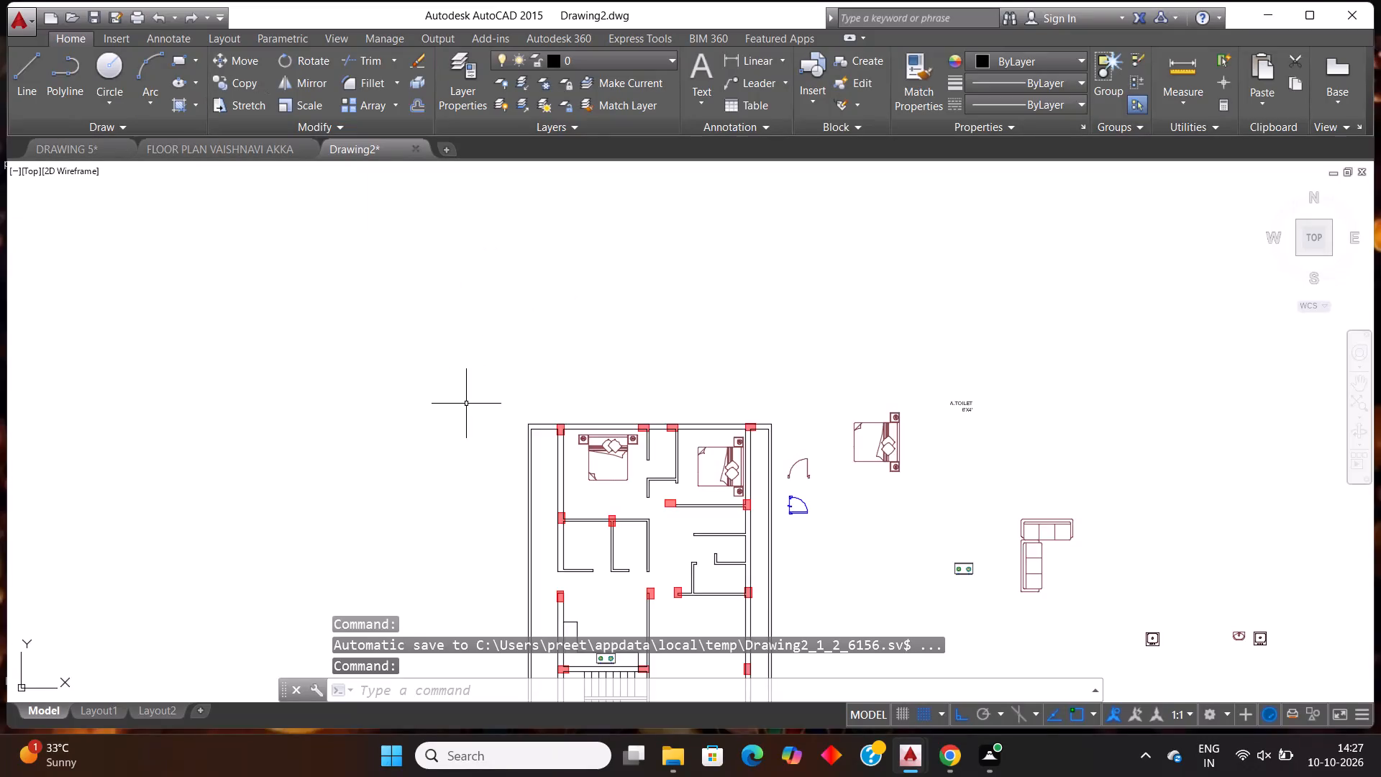
Copy the toilet fixture from DRAWING 5's A.TOILET room into Drawing2, placing it outside the plan to the left of the spare stove.
{"action": "scroll", "coordinate": [593, 428], "scroll_direction": "down", "scroll_amount": 2}
{"action": "scroll", "coordinate": [648, 492], "scroll_direction": "up", "scroll_amount": 1}
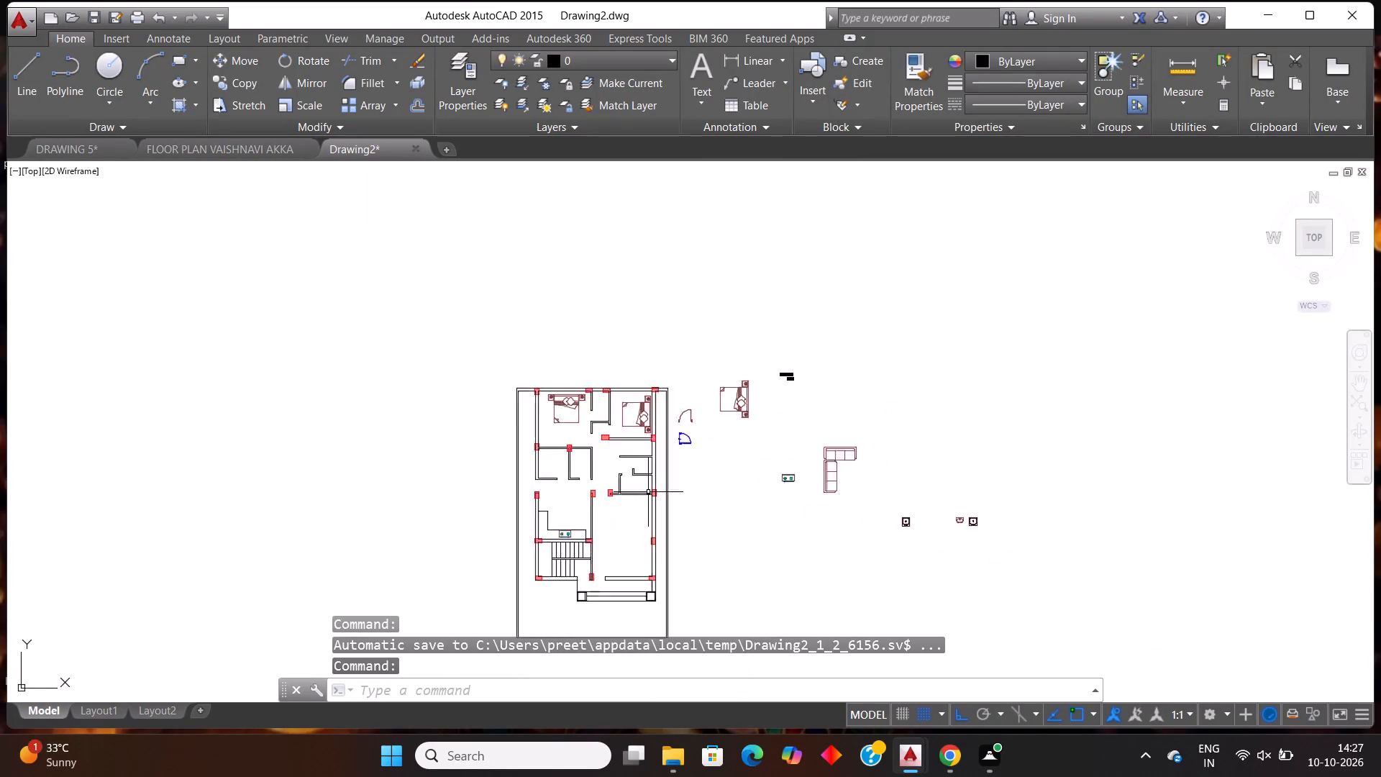
{"action": "scroll", "coordinate": [648, 492], "scroll_direction": "up", "scroll_amount": 1}
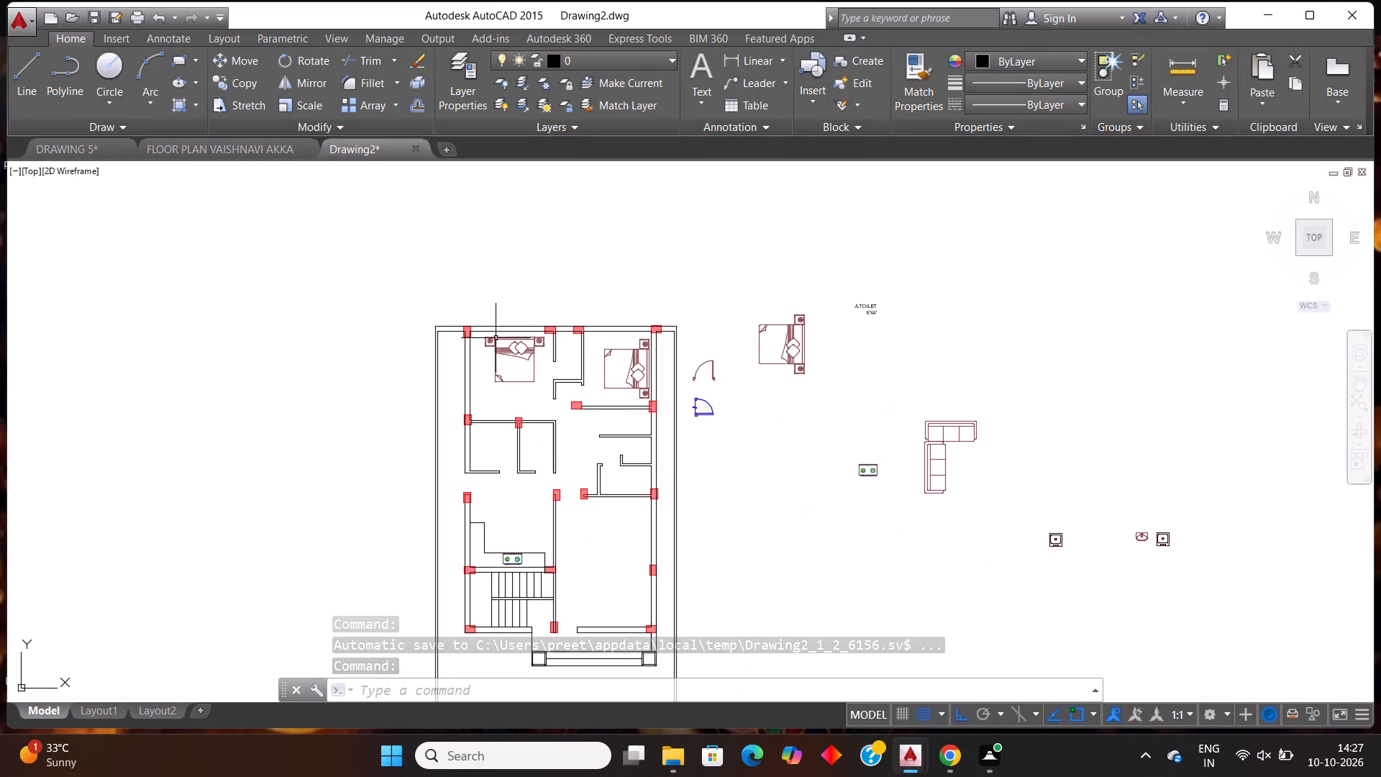
{"action": "left_click", "coordinate": [83, 153]}
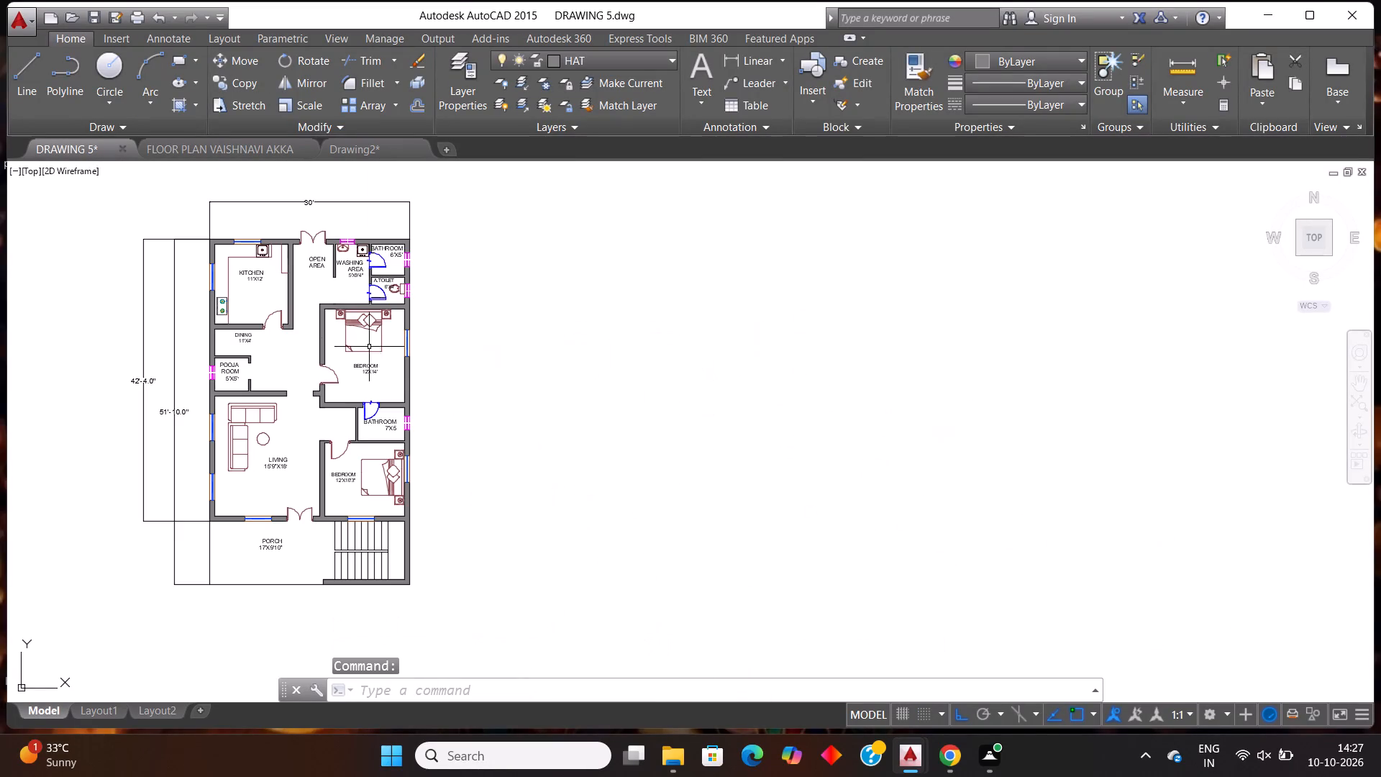
{"action": "scroll", "coordinate": [236, 483], "scroll_direction": "up", "scroll_amount": 1}
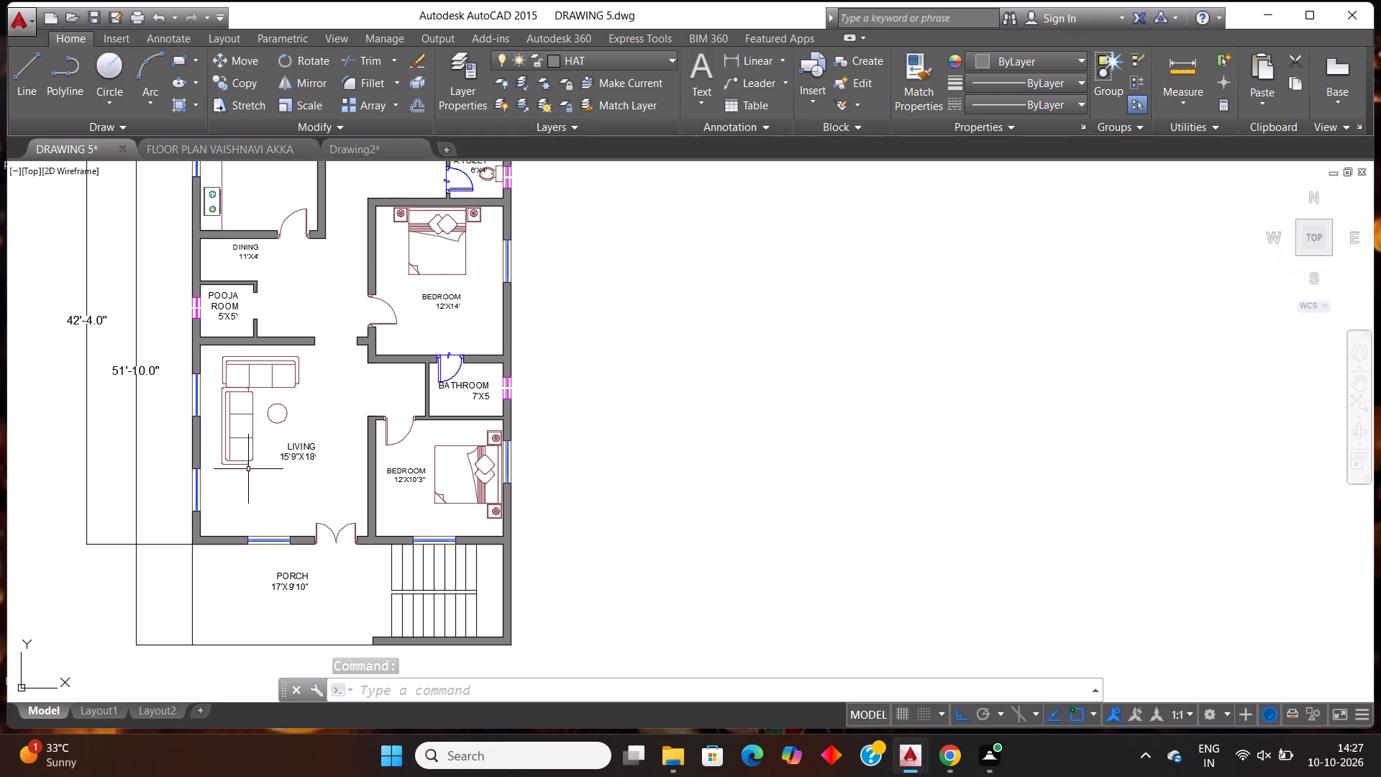
{"action": "scroll", "coordinate": [248, 469], "scroll_direction": "down", "scroll_amount": 1}
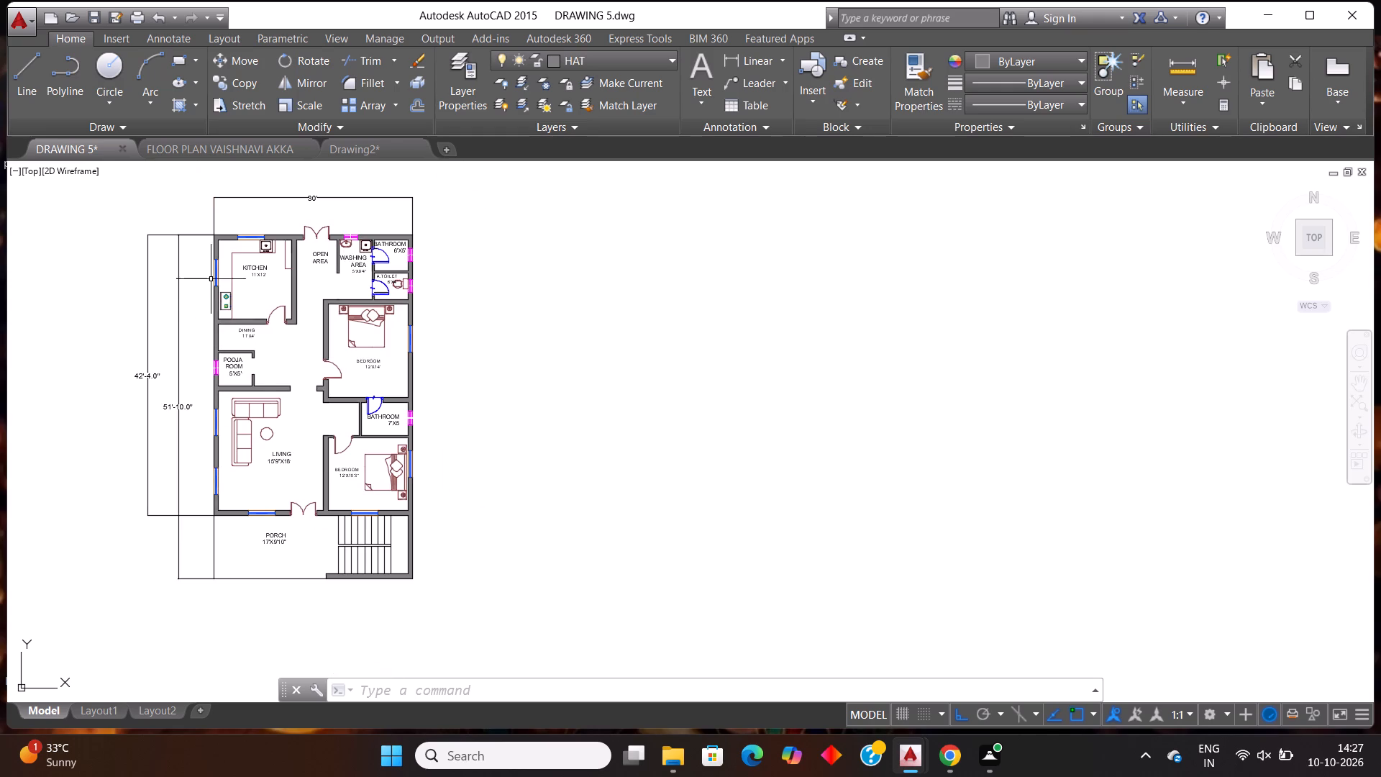
{"action": "scroll", "coordinate": [211, 278], "scroll_direction": "up", "scroll_amount": 1}
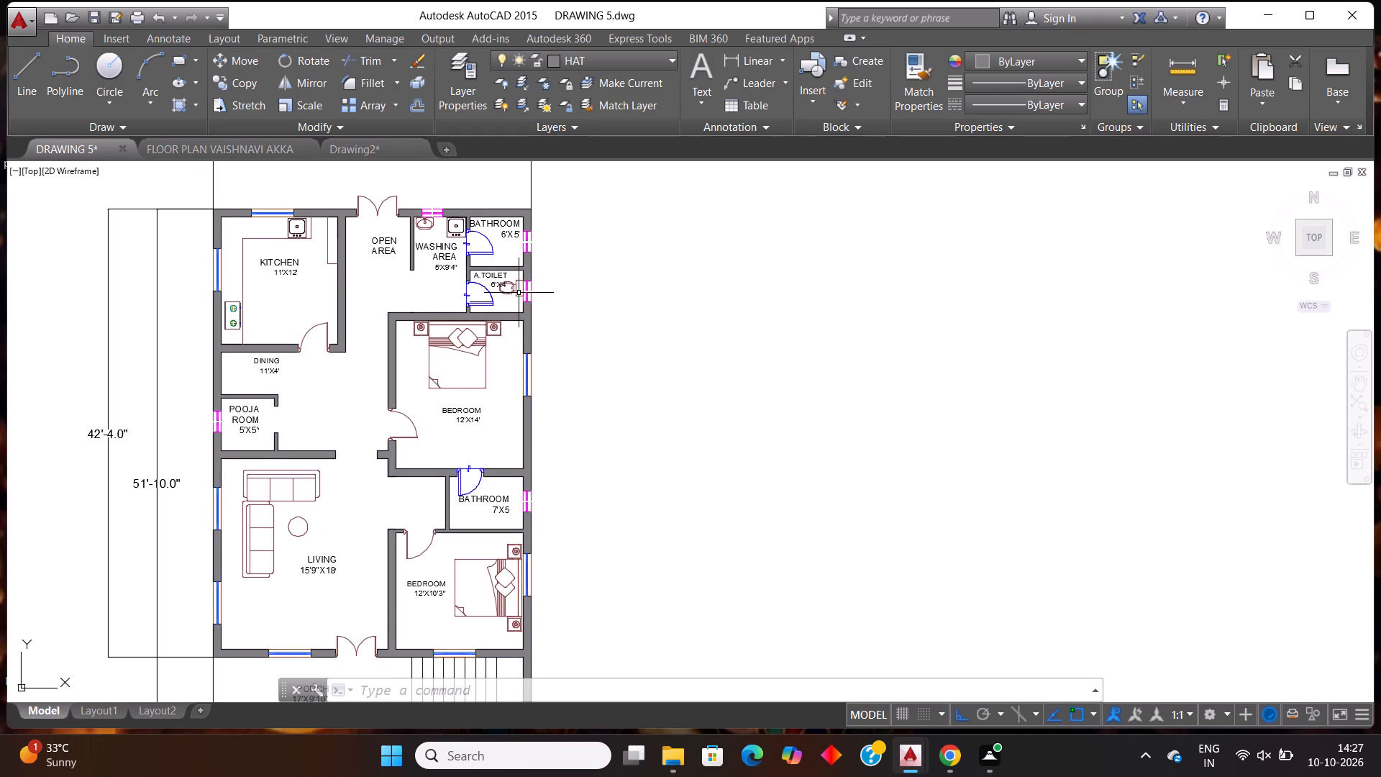
{"action": "left_click", "coordinate": [519, 295]}
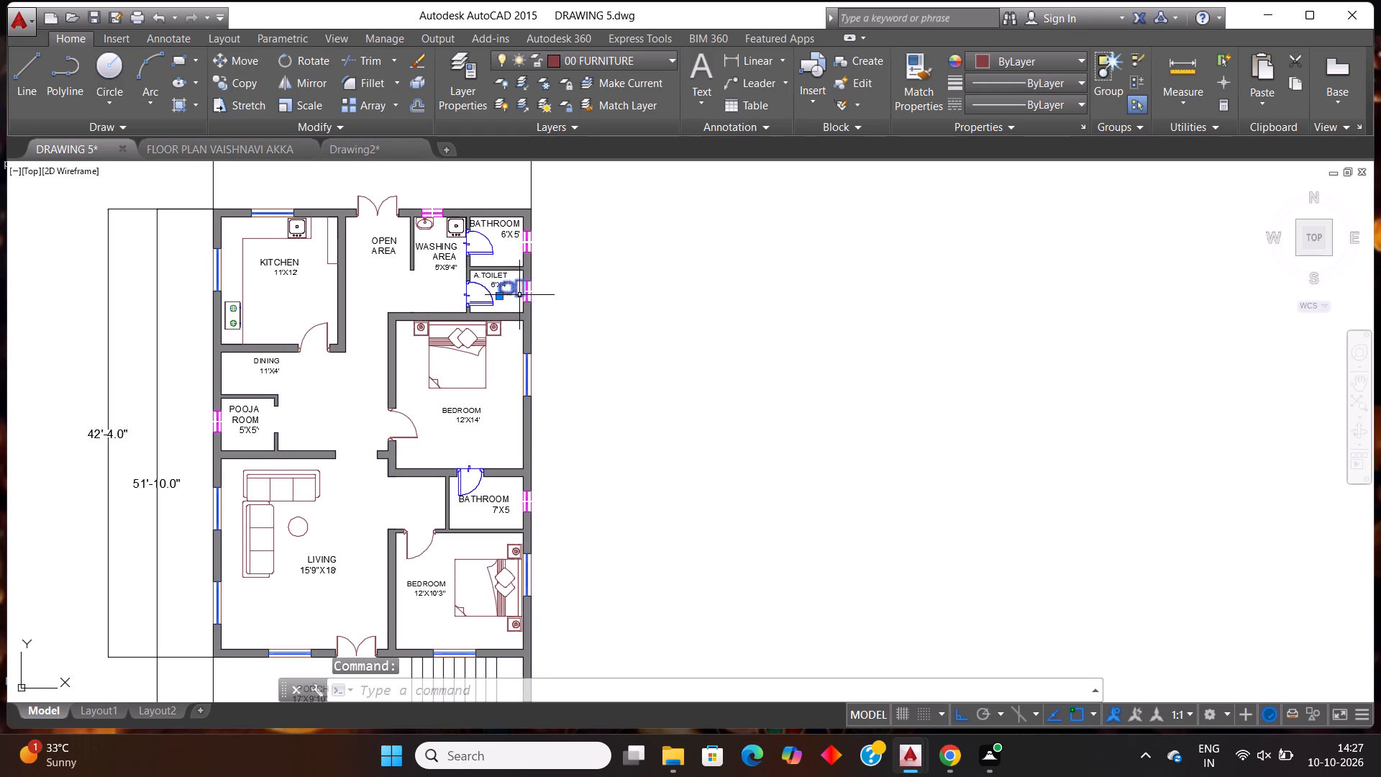
{"action": "key", "text": "ctrl+c"}
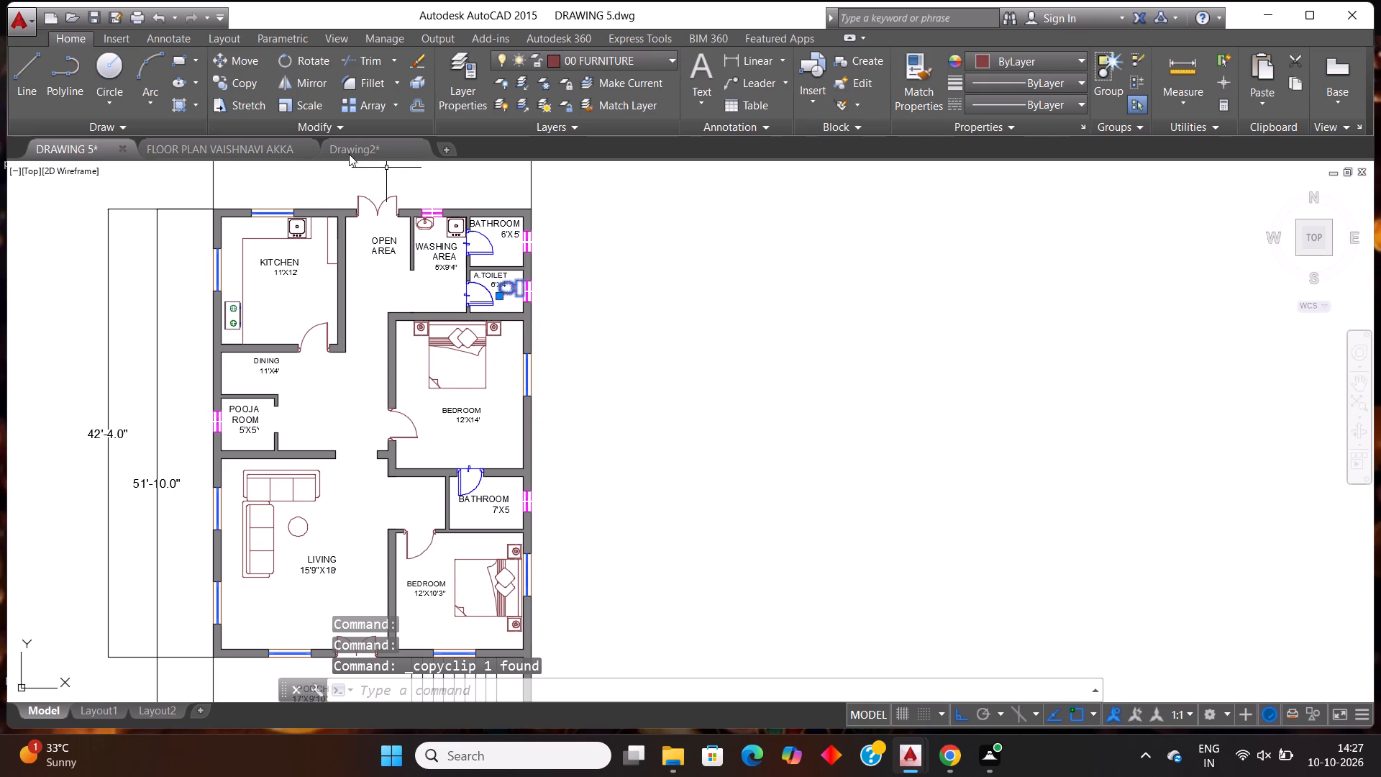
{"action": "left_click", "coordinate": [348, 153]}
{"action": "key", "text": "ctrl+v"}
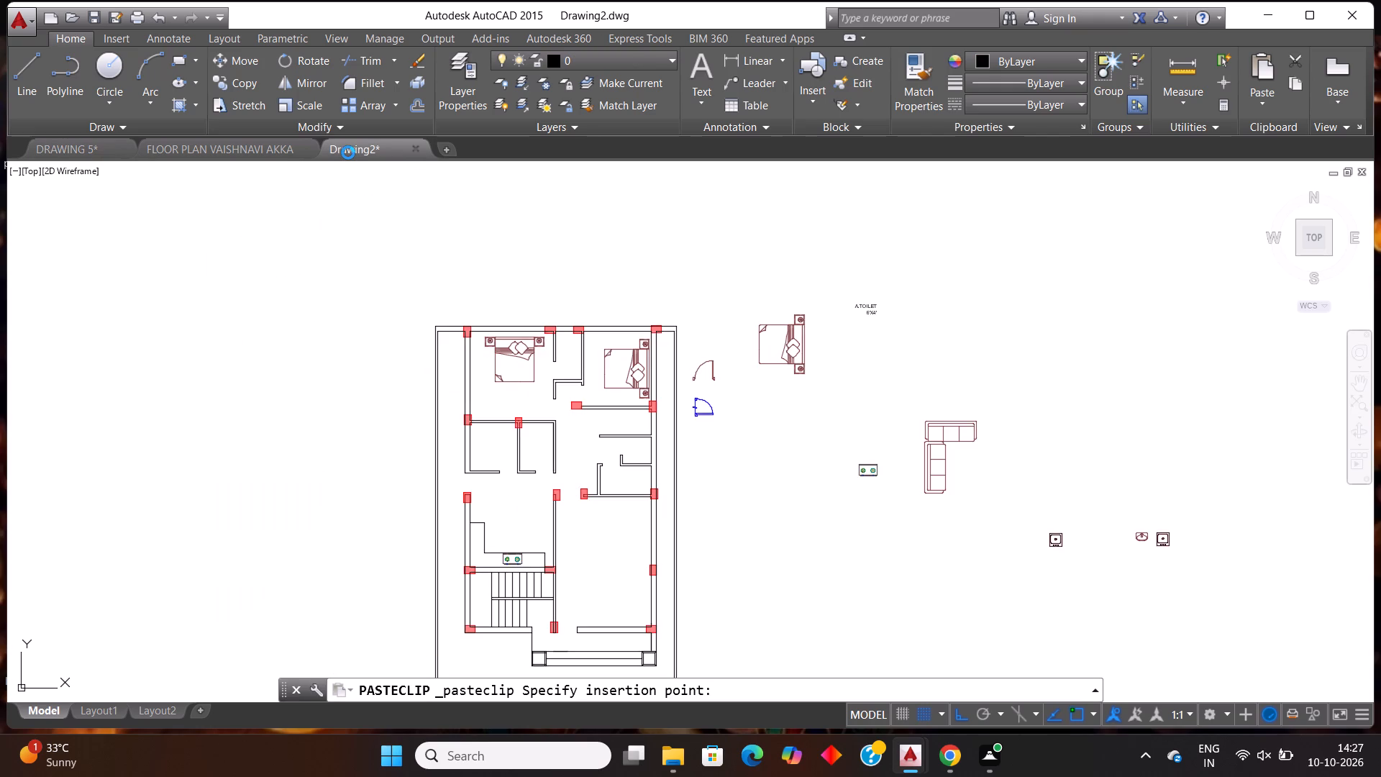
{"action": "left_click", "coordinate": [765, 489]}
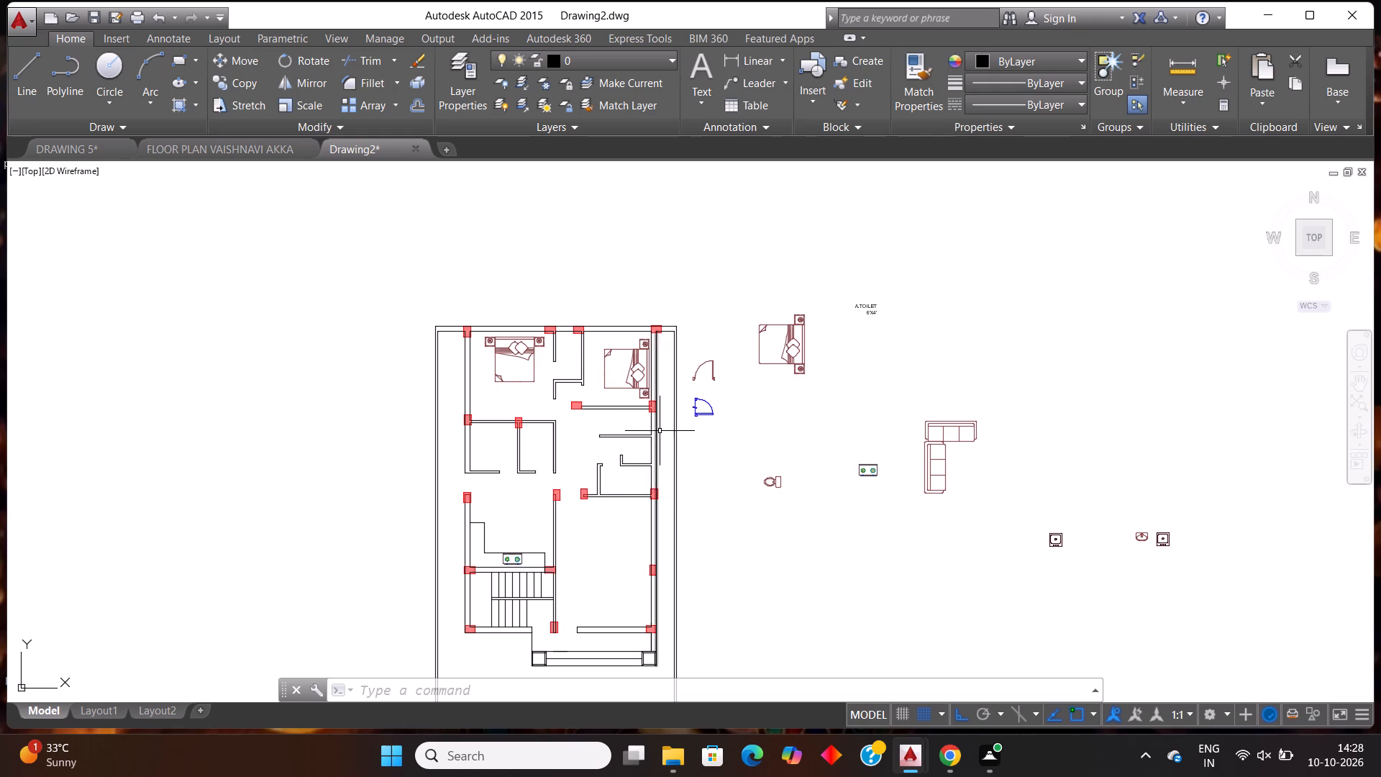
Rotate the toilet fixture outside the plan by 270° so its tank is at the bottom.
{"action": "scroll", "coordinate": [667, 455], "scroll_direction": "down", "scroll_amount": 1}
{"action": "scroll", "coordinate": [720, 501], "scroll_direction": "up", "scroll_amount": 1}
{"action": "left_click", "coordinate": [757, 489]}
{"action": "left_click", "coordinate": [731, 424]}
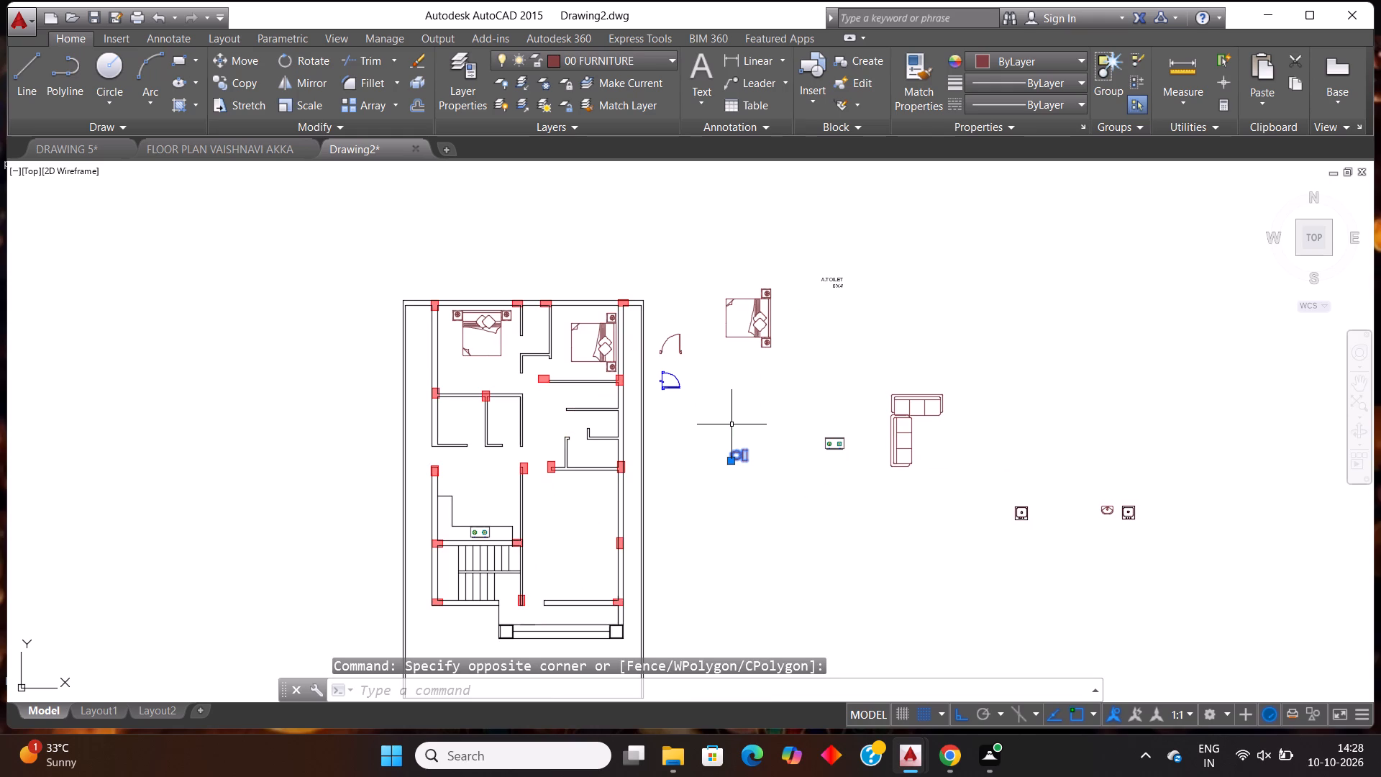
{"action": "type", "text": "ro"}
{"action": "key", "text": "Return"}
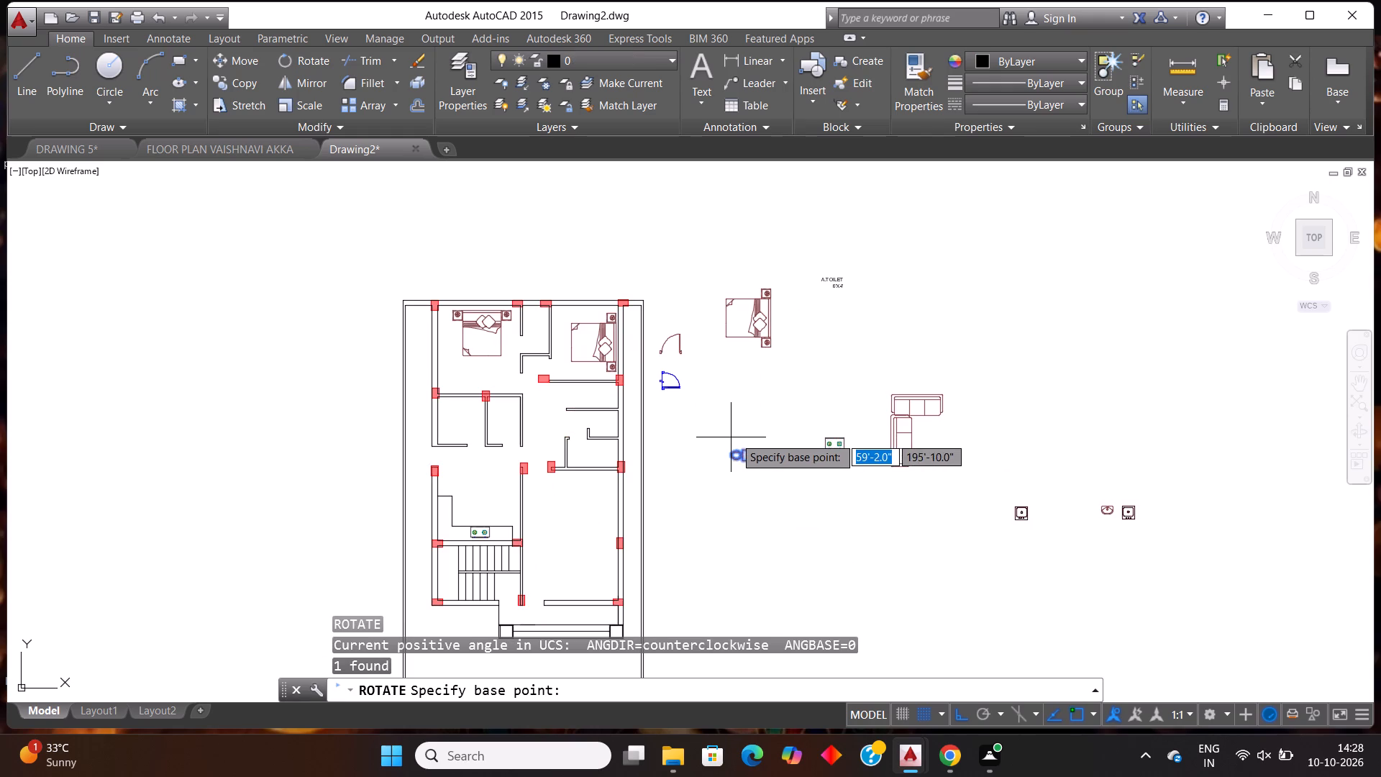
{"action": "left_click", "coordinate": [734, 445]}
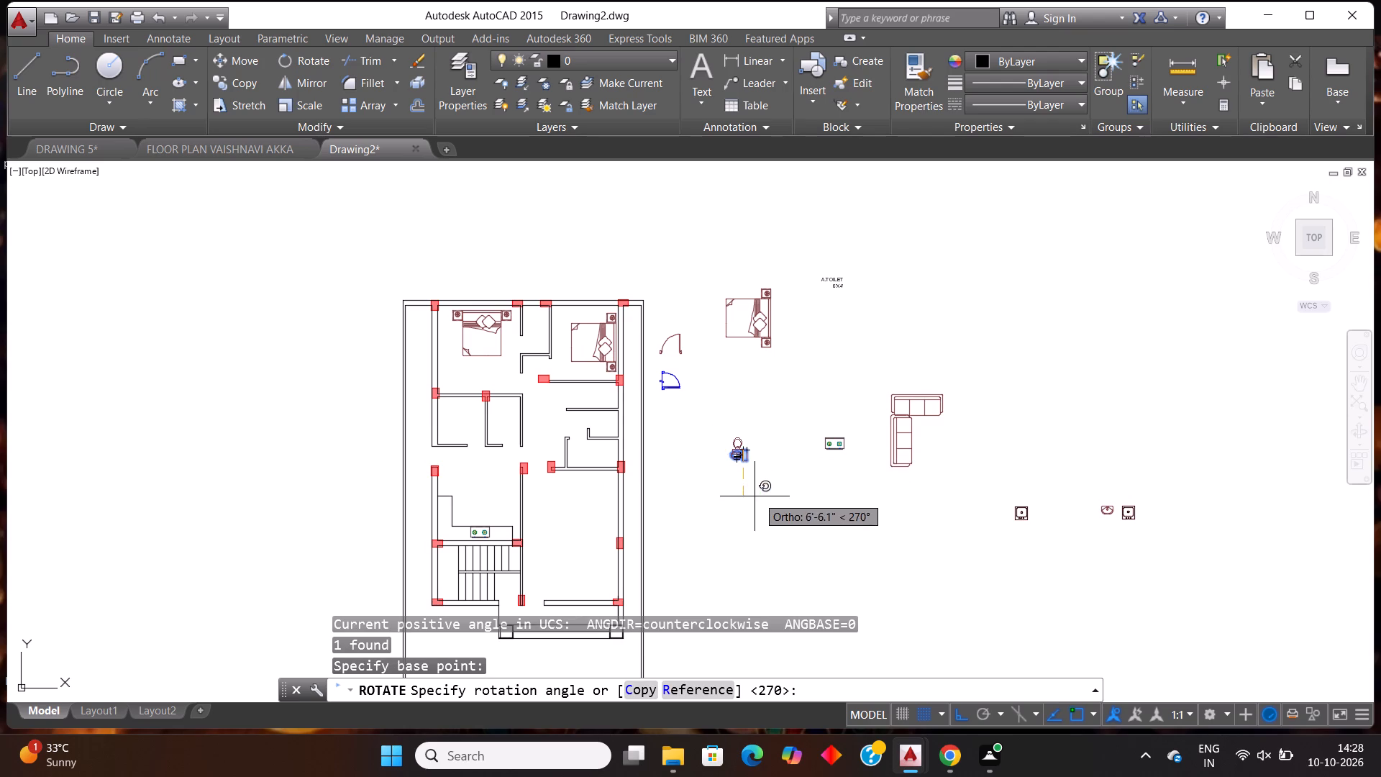
{"action": "left_click", "coordinate": [741, 509]}
Rotate the same toilet fixture by 180° so its tank is at the top.
{"action": "scroll", "coordinate": [762, 465], "scroll_direction": "up", "scroll_amount": 2}
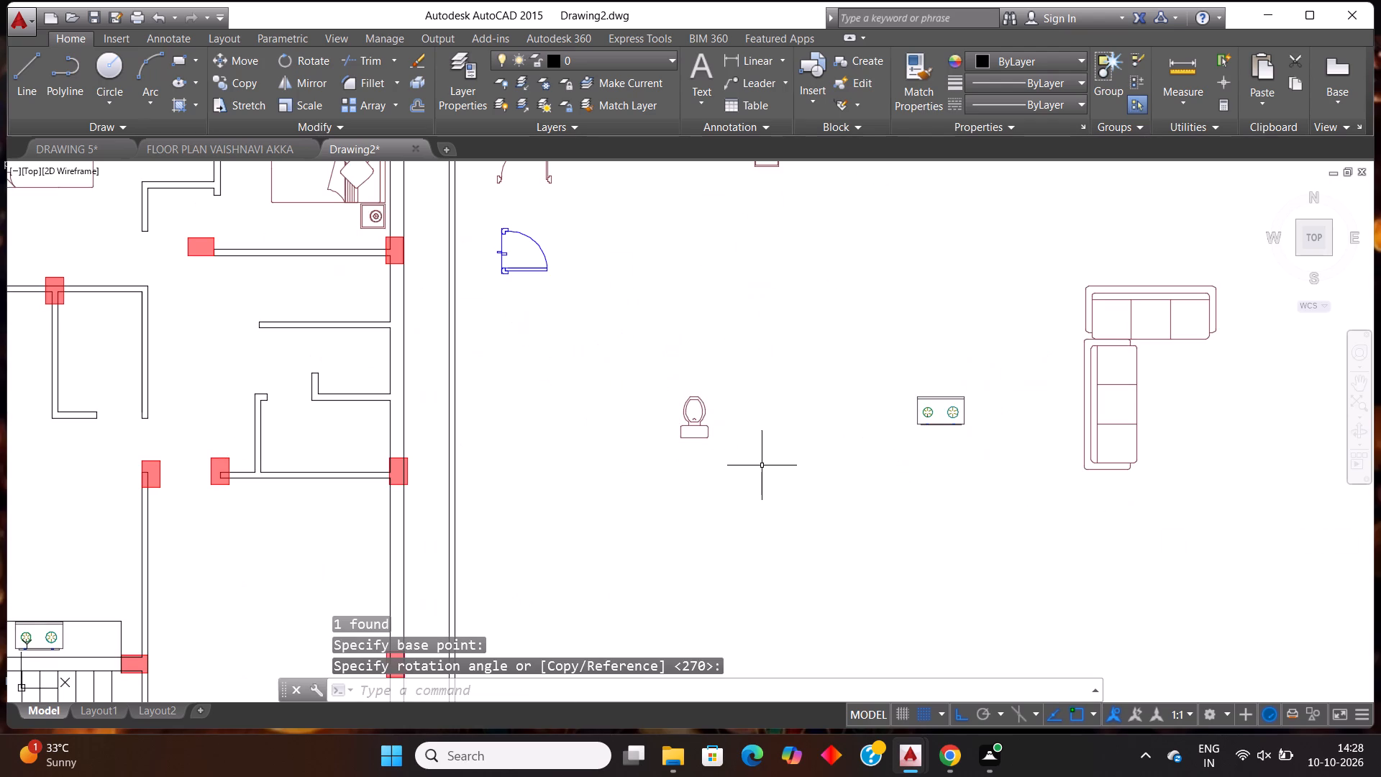
{"action": "left_click", "coordinate": [762, 465]}
{"action": "left_click", "coordinate": [645, 362]}
{"action": "type", "text": "ro"}
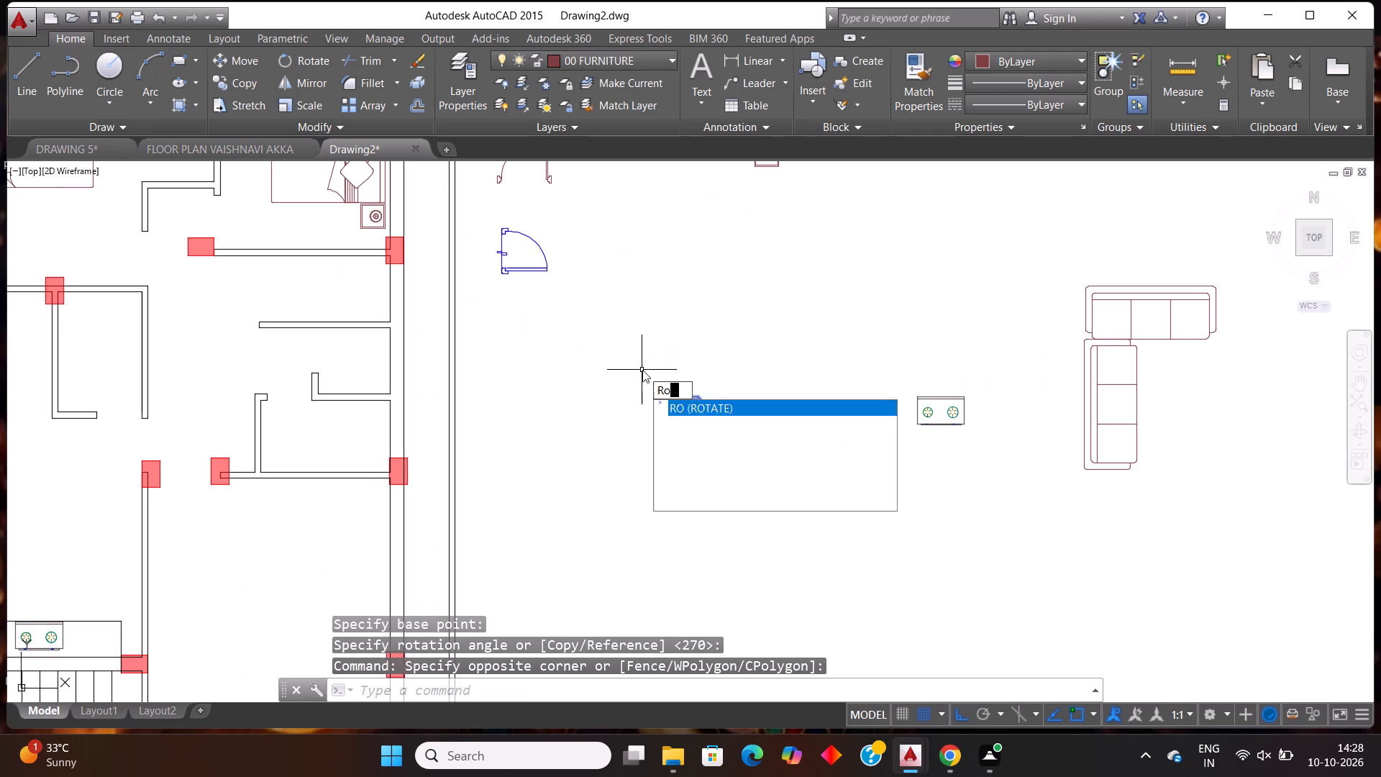
{"action": "key", "text": "Return"}
{"action": "left_click", "coordinate": [642, 370]}
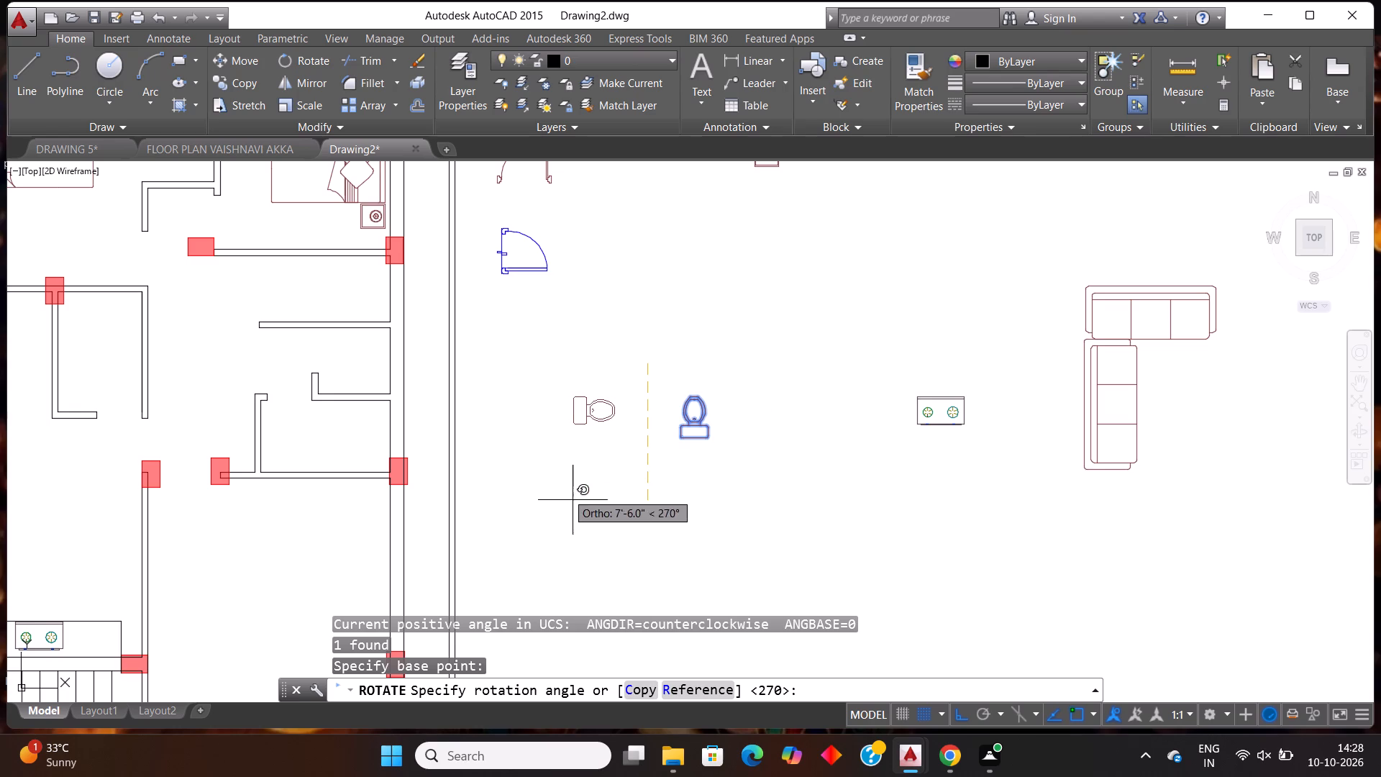
{"action": "left_click", "coordinate": [544, 445]}
Copy the rotated toilet fixture into the narrow room between the two upper bedrooms, with its tank near the top wall.
{"action": "scroll", "coordinate": [685, 381], "scroll_direction": "down", "scroll_amount": 2}
{"action": "scroll", "coordinate": [640, 309], "scroll_direction": "up", "scroll_amount": 2}
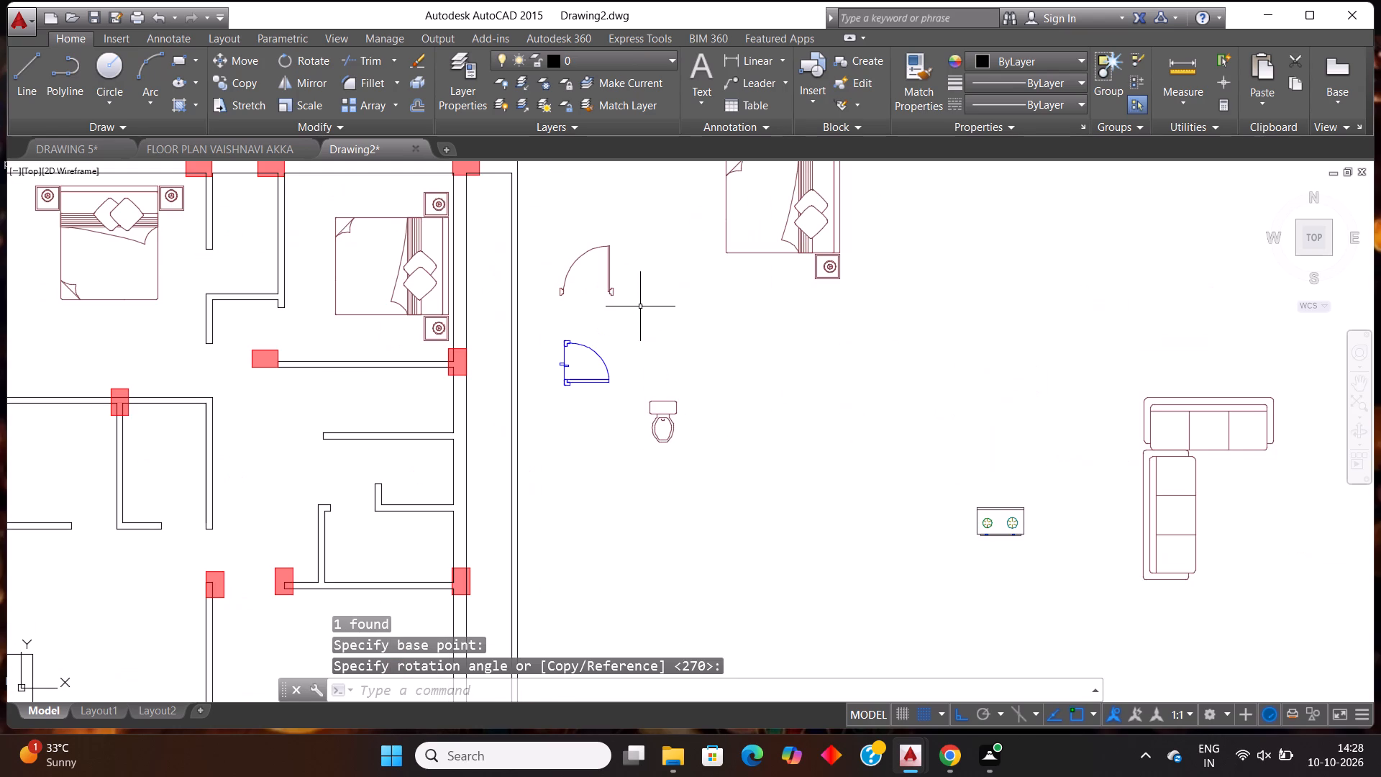
{"action": "left_click", "coordinate": [687, 453]}
{"action": "left_click", "coordinate": [639, 368]}
{"action": "key", "text": "ctrl+c"}
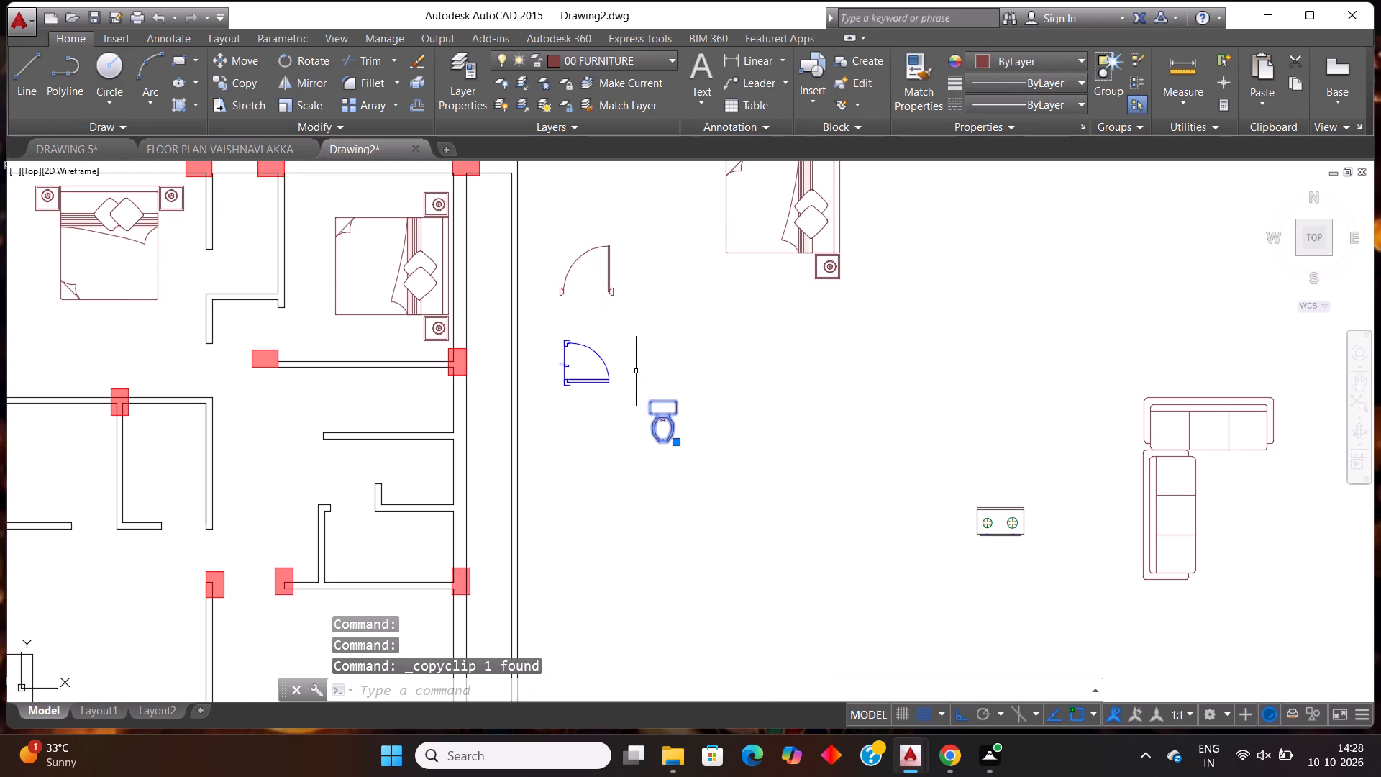
{"action": "key", "text": "ctrl+v"}
{"action": "scroll", "coordinate": [339, 447], "scroll_direction": "down", "scroll_amount": 1}
{"action": "scroll", "coordinate": [276, 296], "scroll_direction": "up", "scroll_amount": 2}
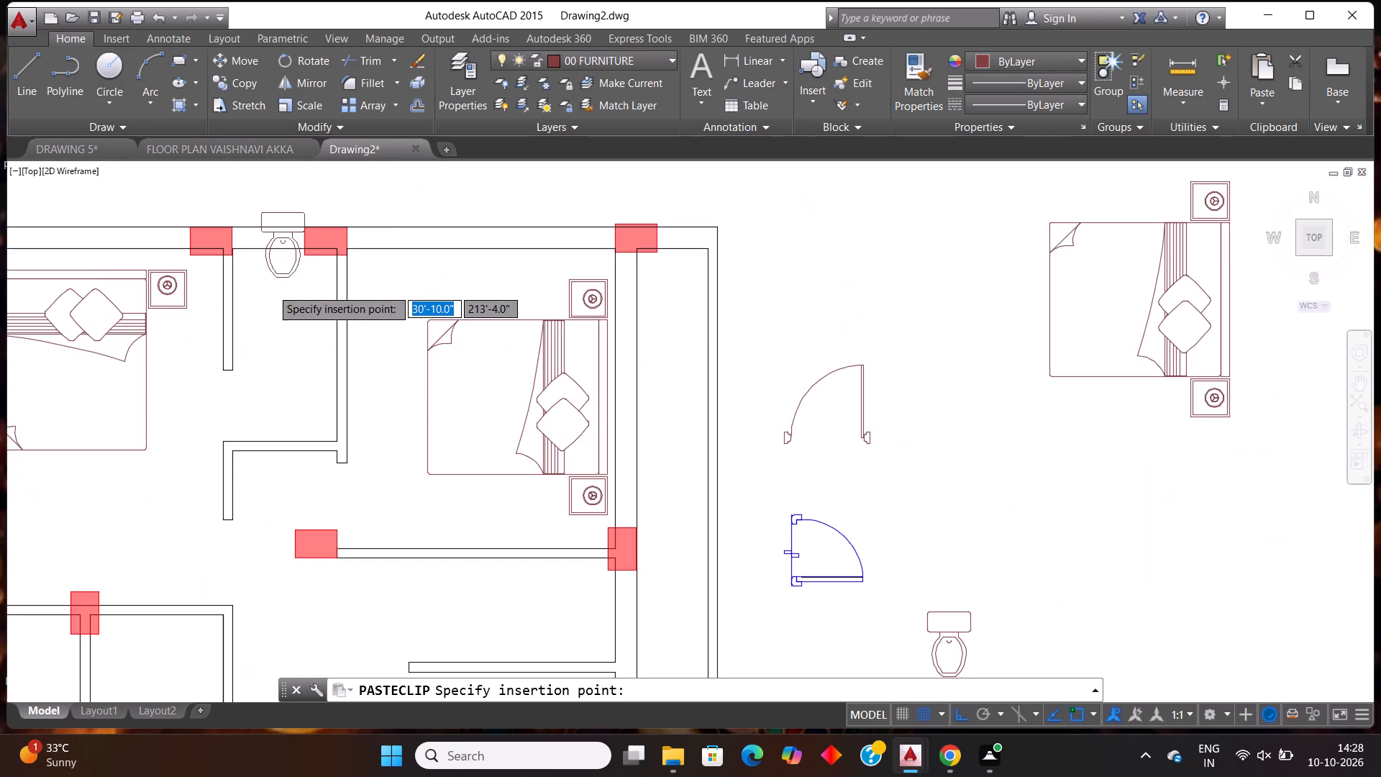
{"action": "scroll", "coordinate": [271, 288], "scroll_direction": "up", "scroll_amount": 1}
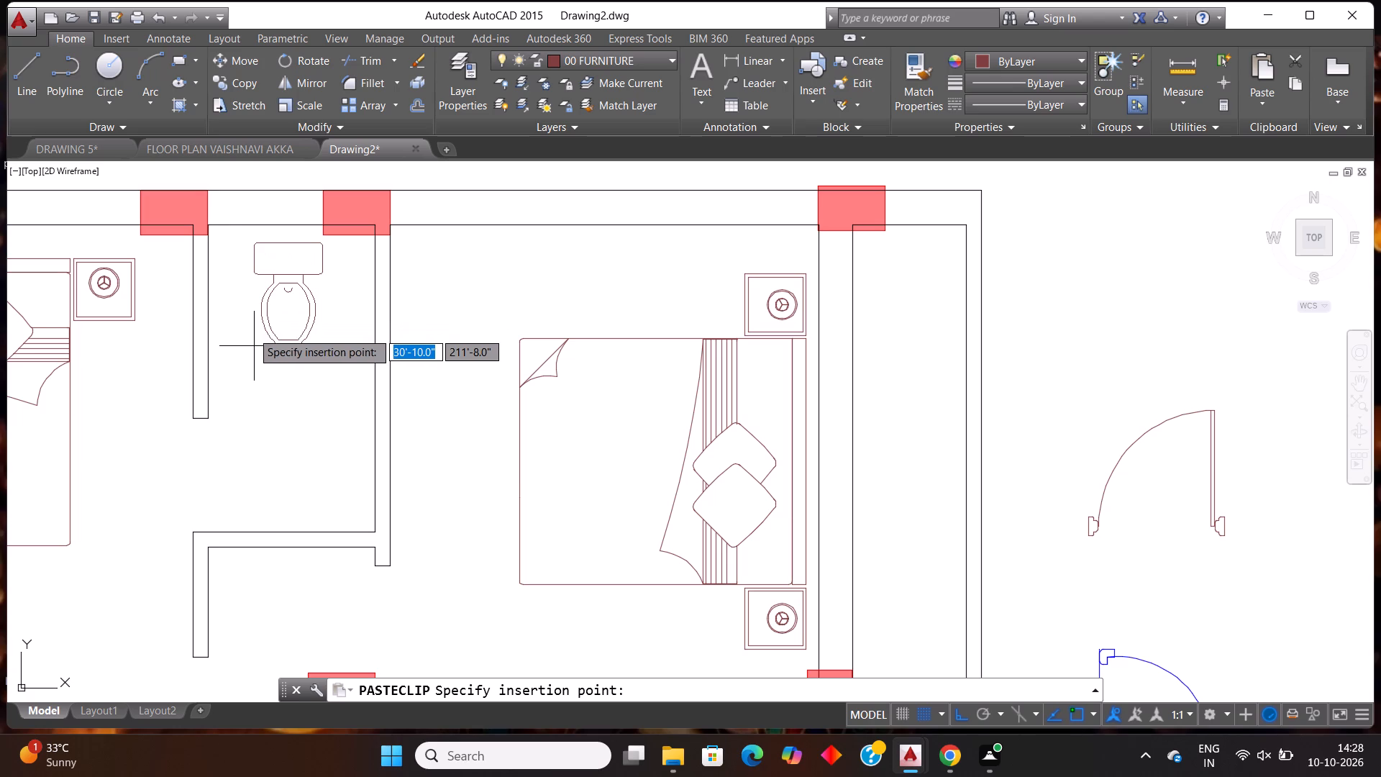
{"action": "left_click", "coordinate": [247, 329]}
Copy the A.TOILET 6'X4' label from outside the plan into the upper left bedroom, below the bed.
{"action": "scroll", "coordinate": [396, 373], "scroll_direction": "down", "scroll_amount": 2}
{"action": "scroll", "coordinate": [402, 390], "scroll_direction": "up", "scroll_amount": 1}
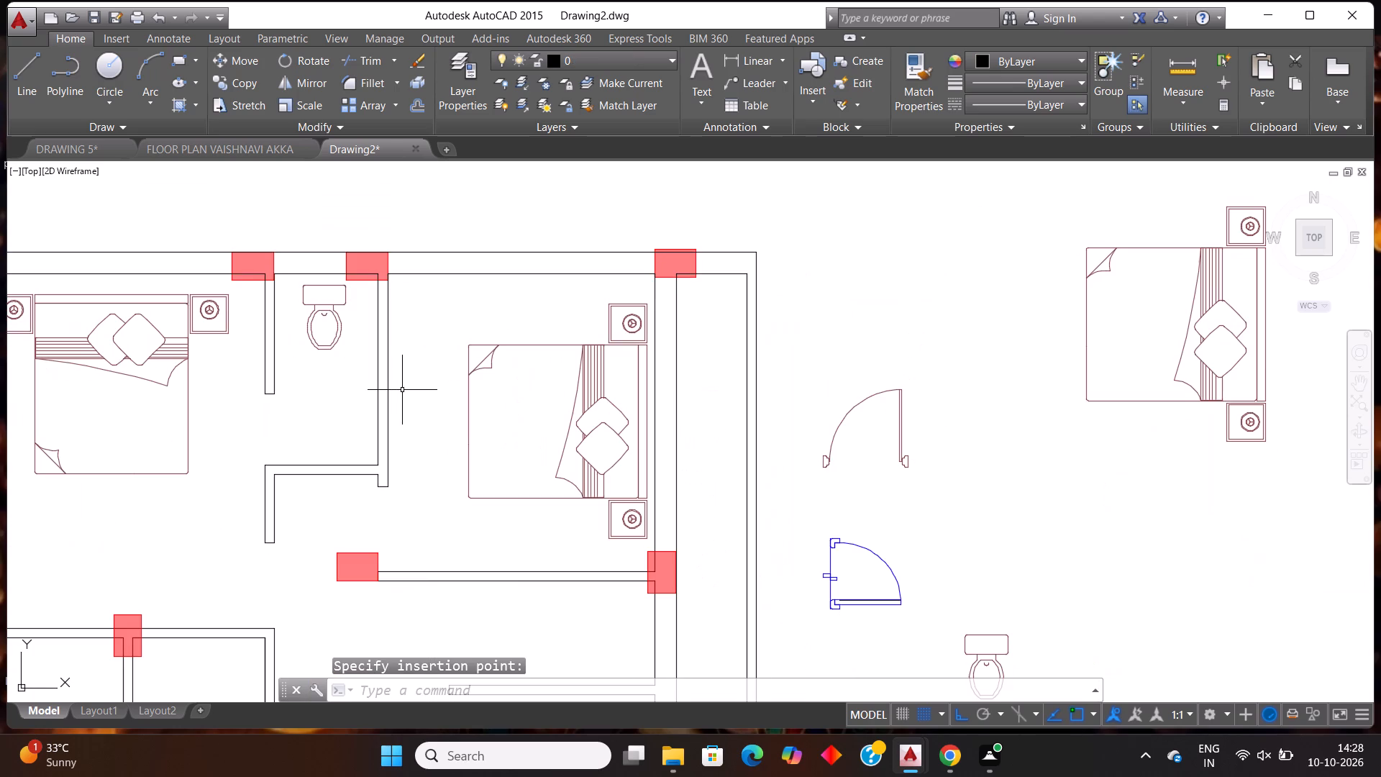
{"action": "scroll", "coordinate": [413, 395], "scroll_direction": "down", "scroll_amount": 1}
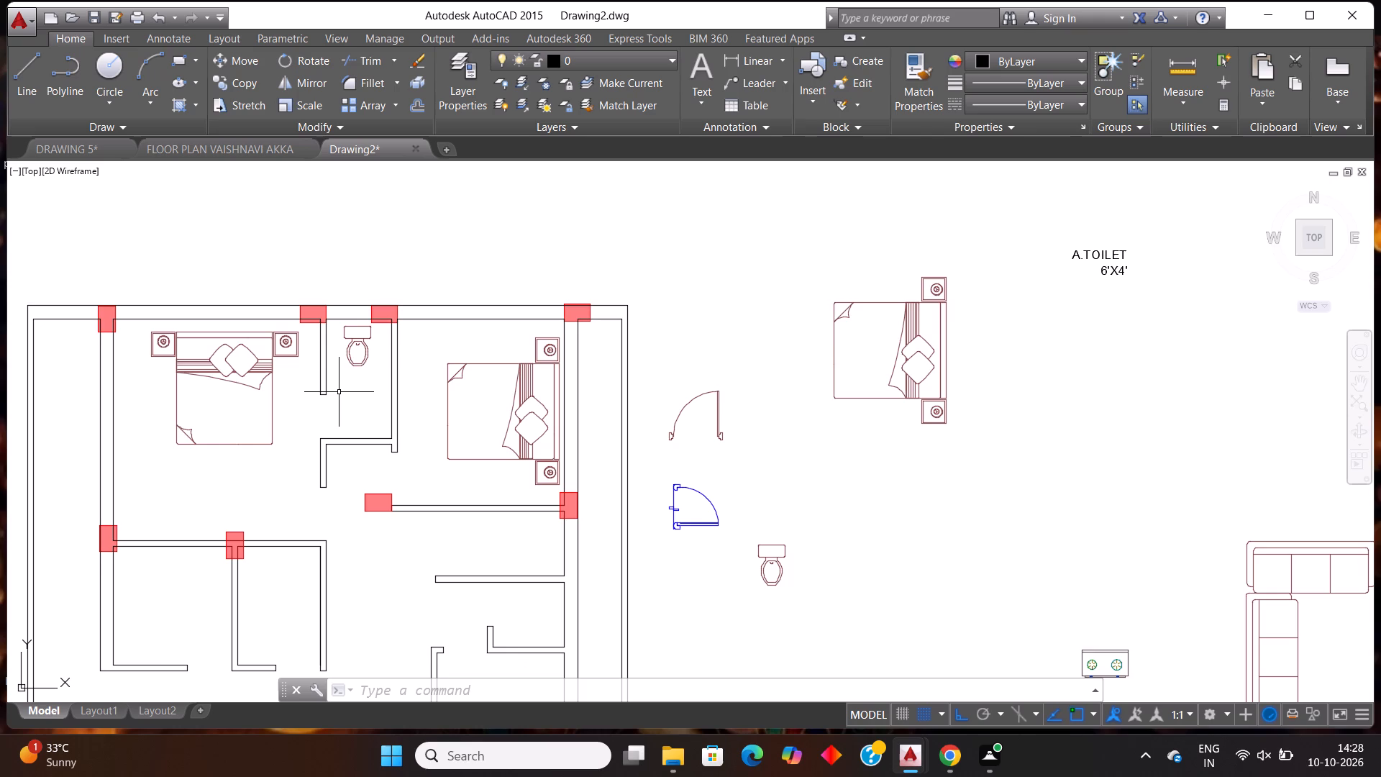
{"action": "scroll", "coordinate": [345, 391], "scroll_direction": "down", "scroll_amount": 2}
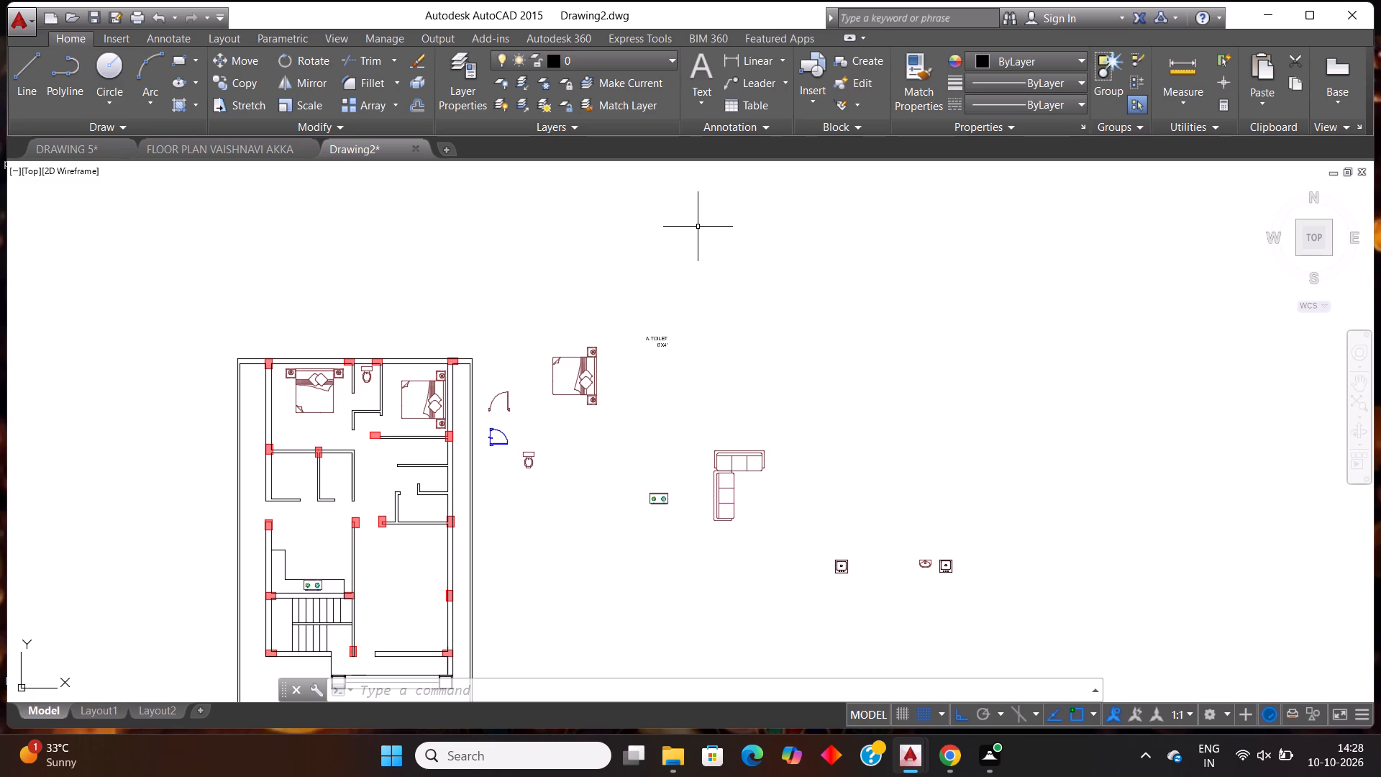
{"action": "scroll", "coordinate": [689, 262], "scroll_direction": "down", "scroll_amount": 1}
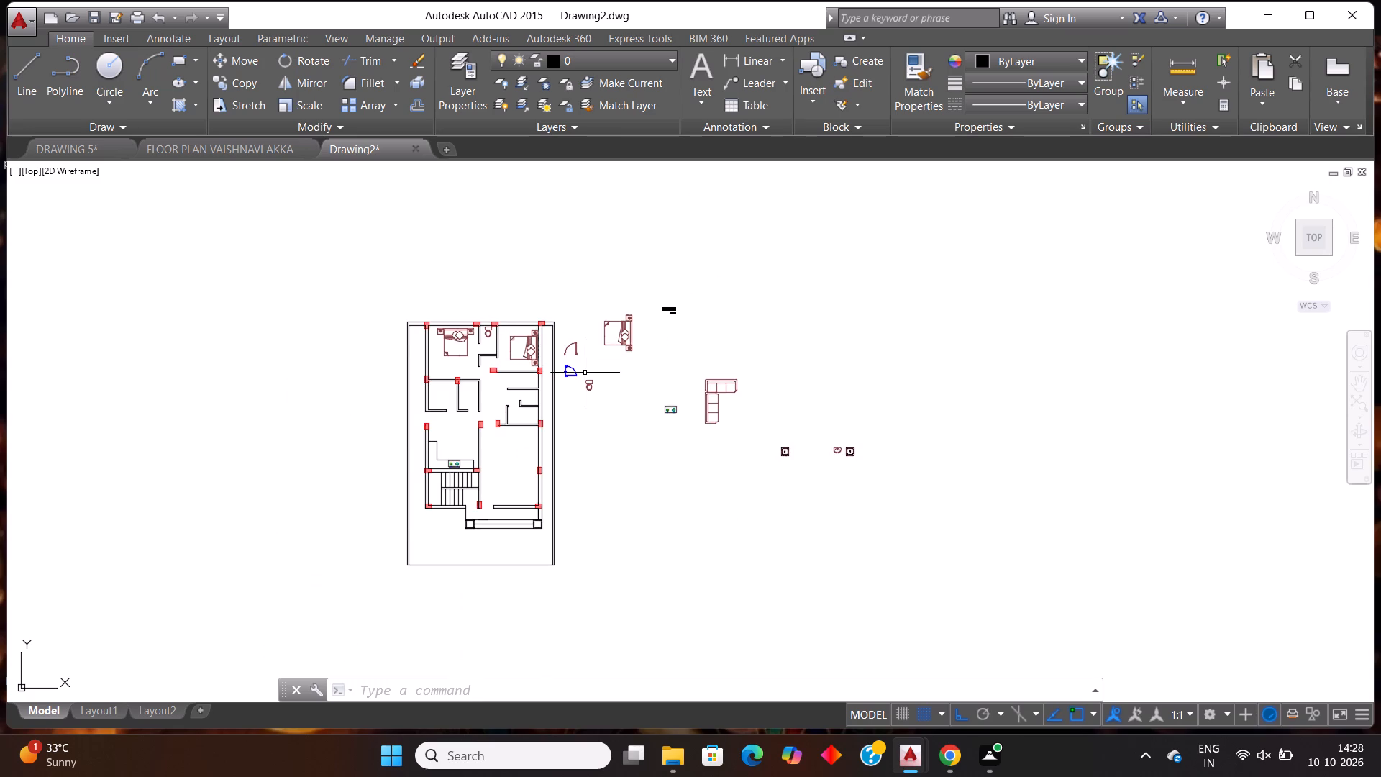
{"action": "scroll", "coordinate": [583, 374], "scroll_direction": "up", "scroll_amount": 1}
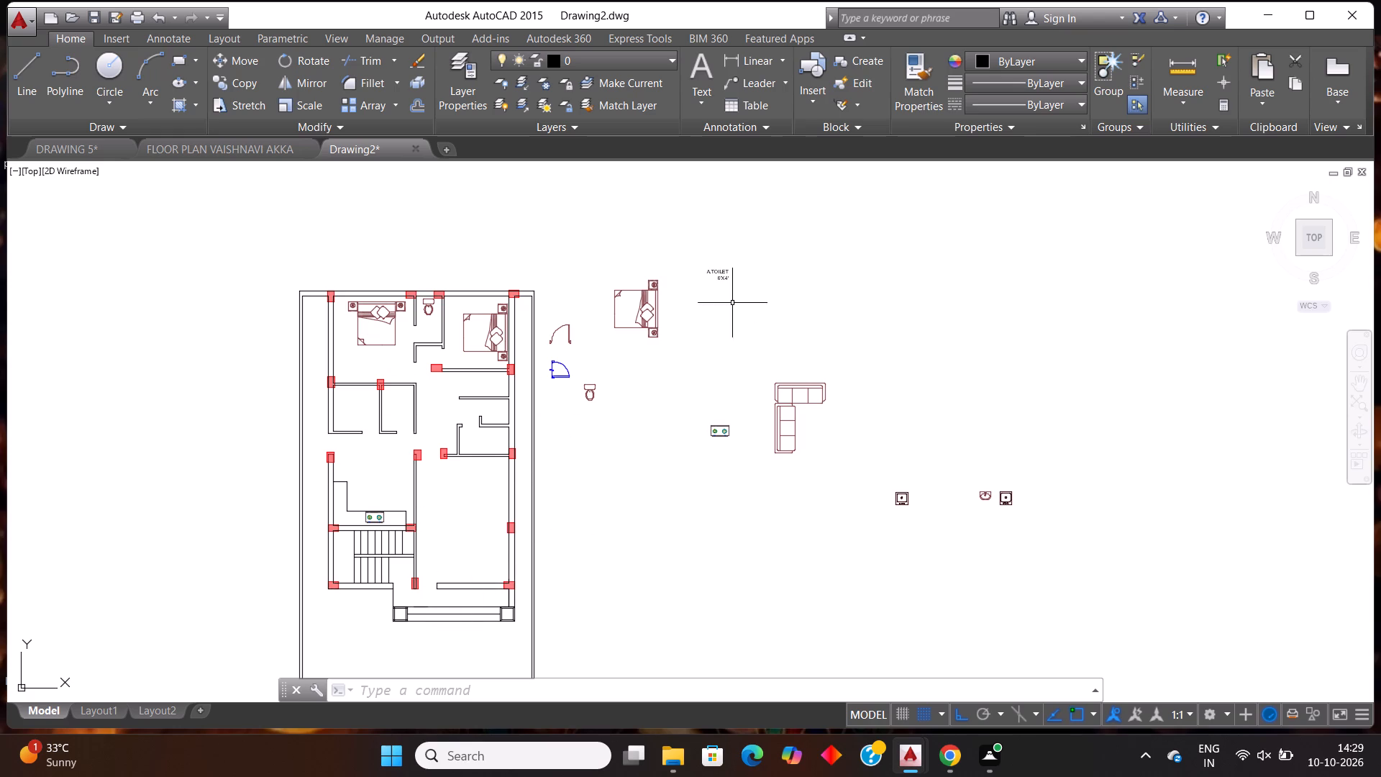
{"action": "scroll", "coordinate": [673, 265], "scroll_direction": "up", "scroll_amount": 3}
{"action": "left_click", "coordinate": [949, 358]}
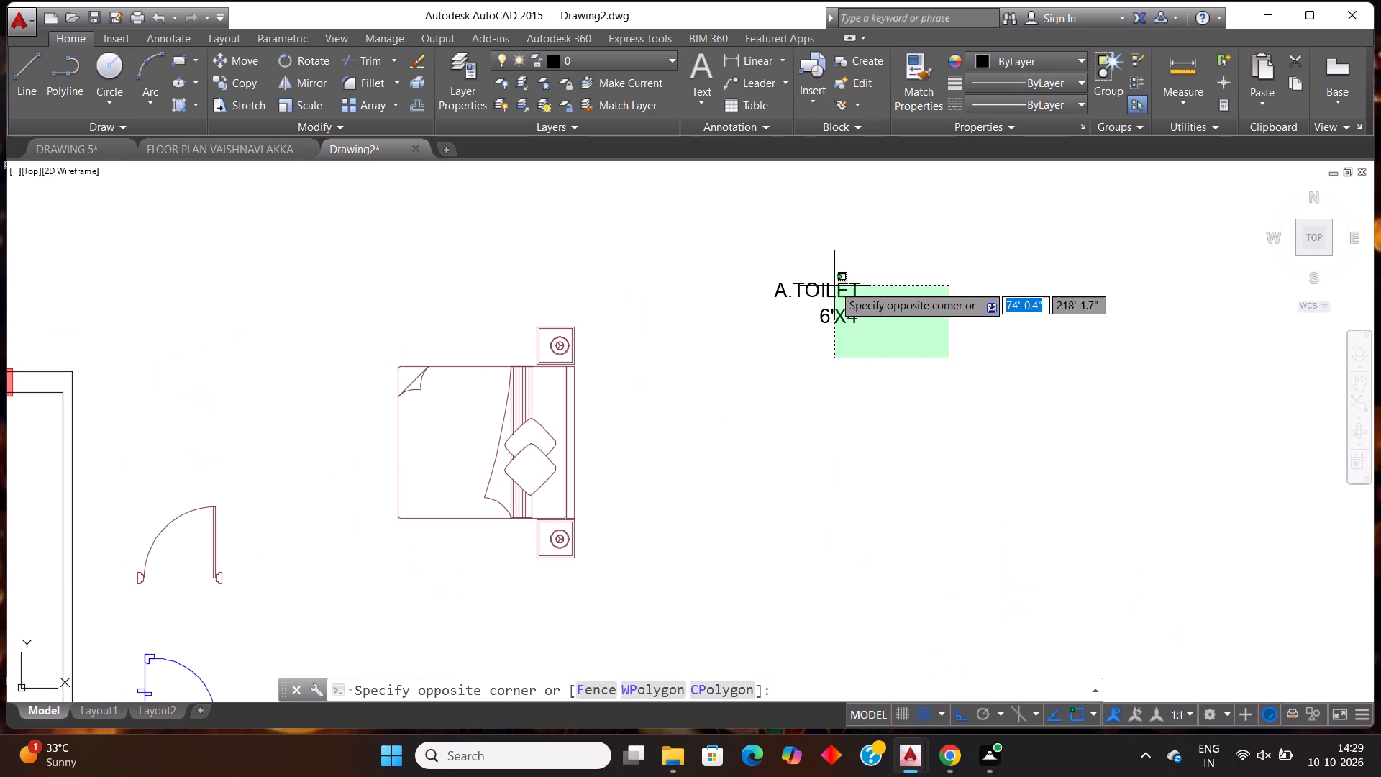
{"action": "left_click", "coordinate": [770, 271]}
{"action": "key", "text": "ctrl+c"}
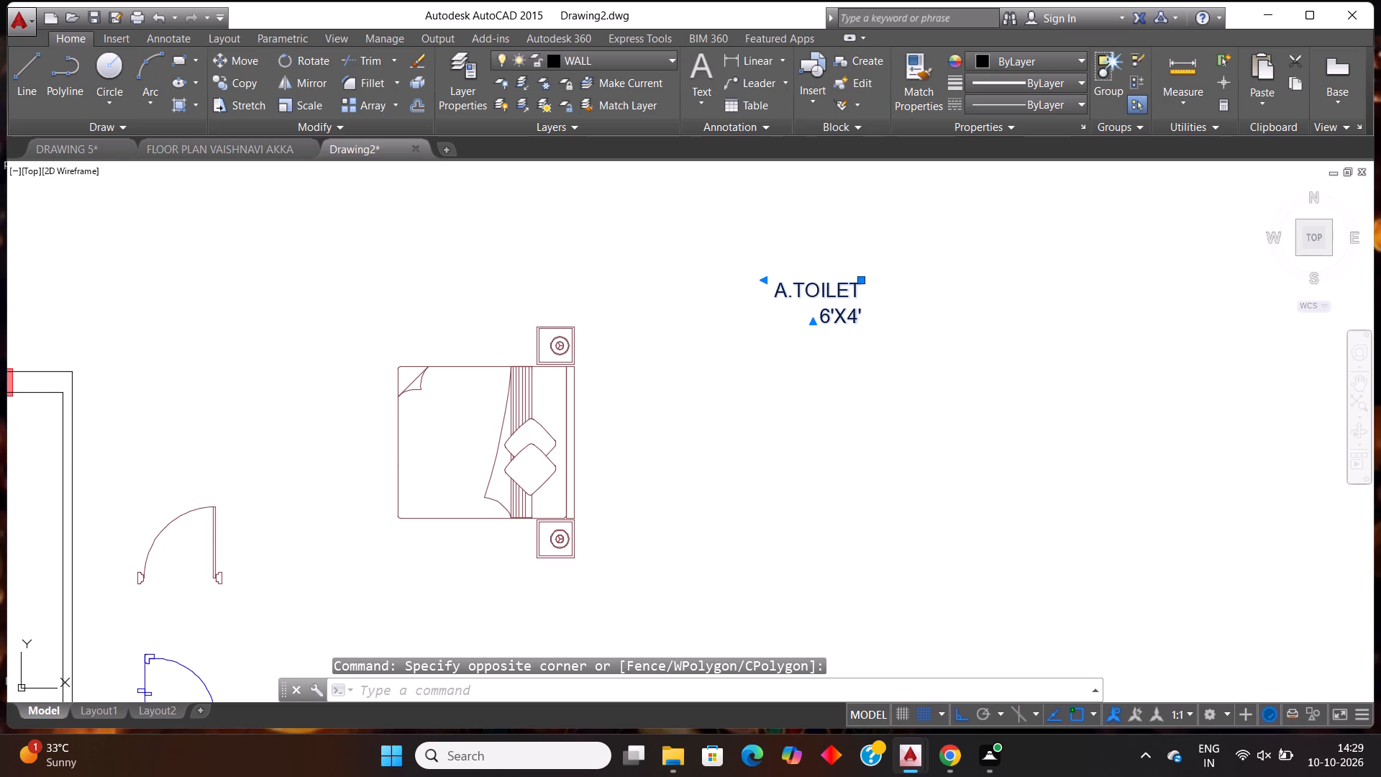
{"action": "key", "text": "ctrl+v"}
{"action": "scroll", "coordinate": [588, 412], "scroll_direction": "down", "scroll_amount": 2}
{"action": "scroll", "coordinate": [222, 471], "scroll_direction": "down", "scroll_amount": 1}
{"action": "scroll", "coordinate": [136, 502], "scroll_direction": "up", "scroll_amount": 2}
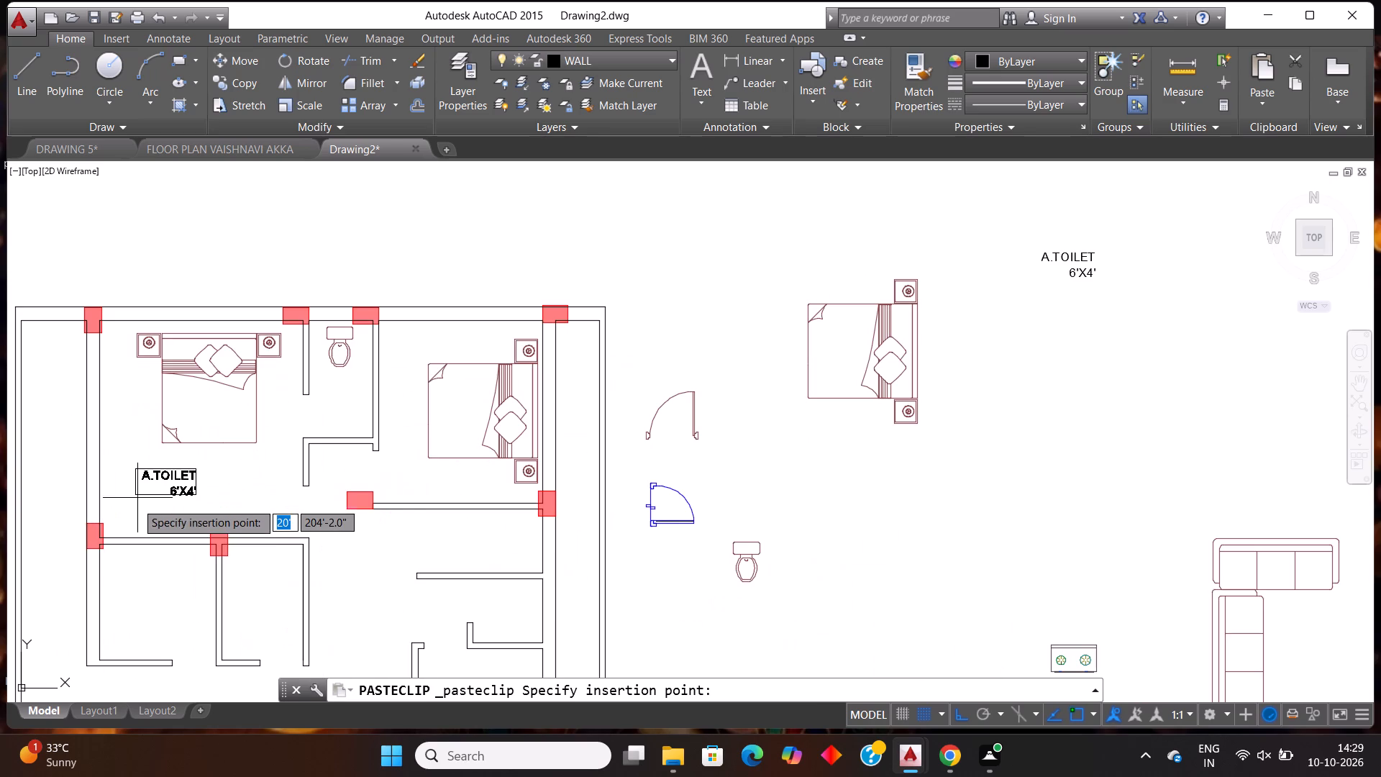
{"action": "left_click", "coordinate": [173, 494]}
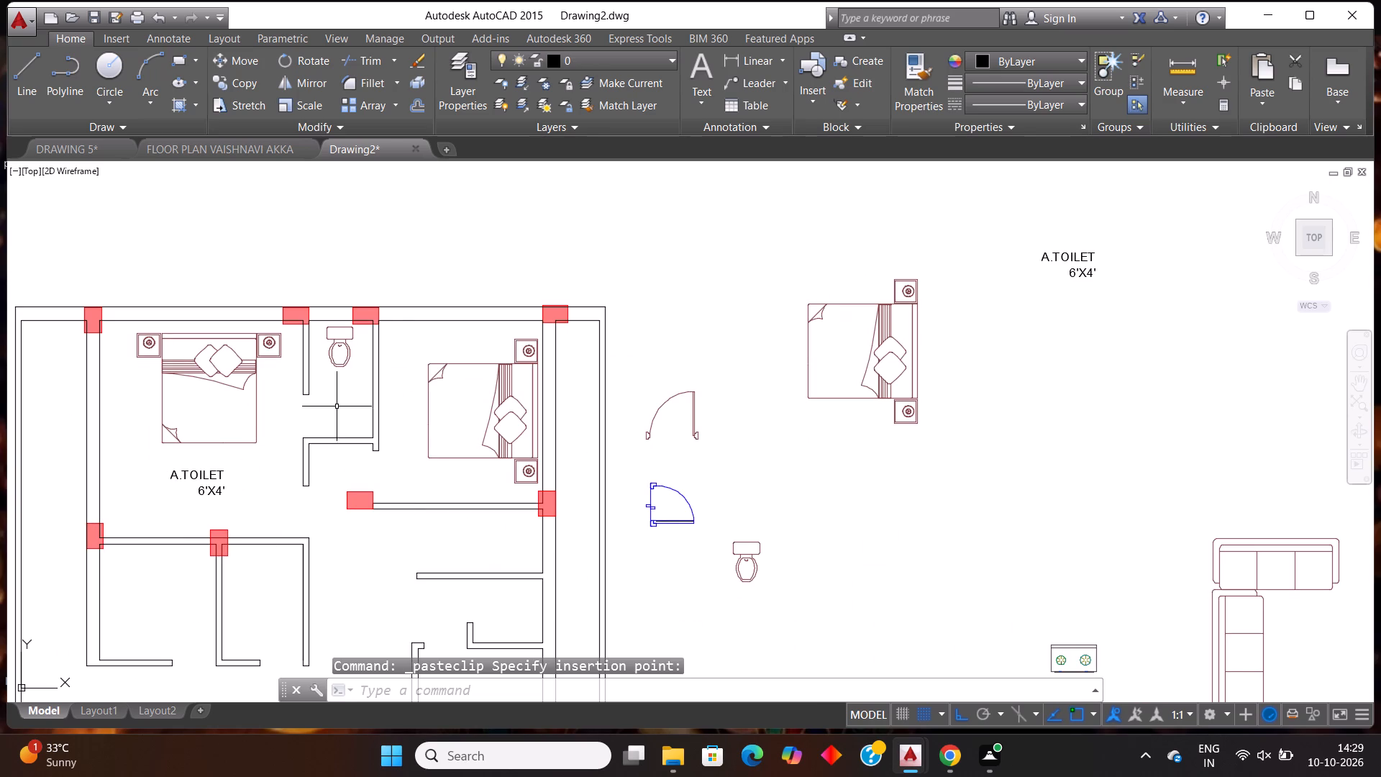
Paste the A.TOILET label below the toilet fixture, below the upper right bedroom's bed, and in the space beneath that bedroom's bottom wall.
{"action": "key", "text": "ctrl+v"}
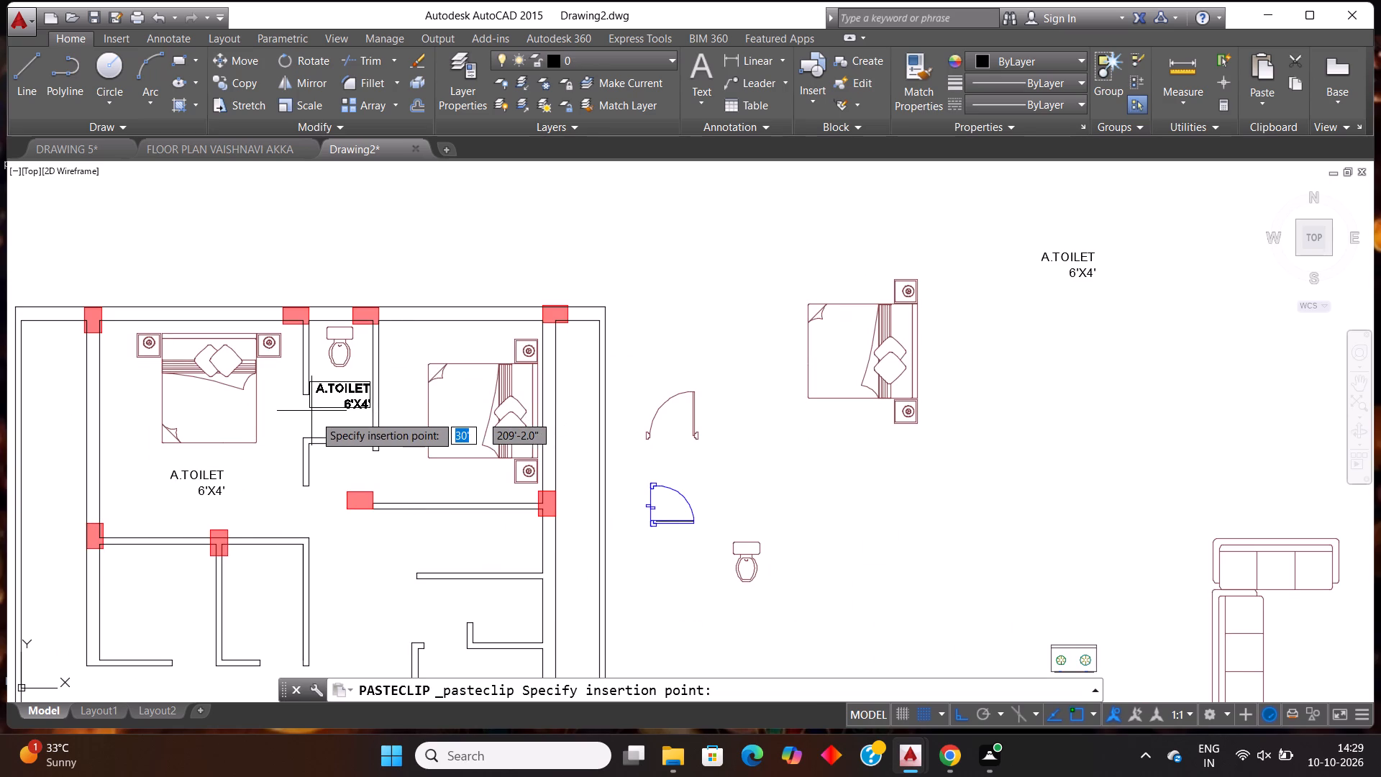
{"action": "left_click", "coordinate": [319, 414]}
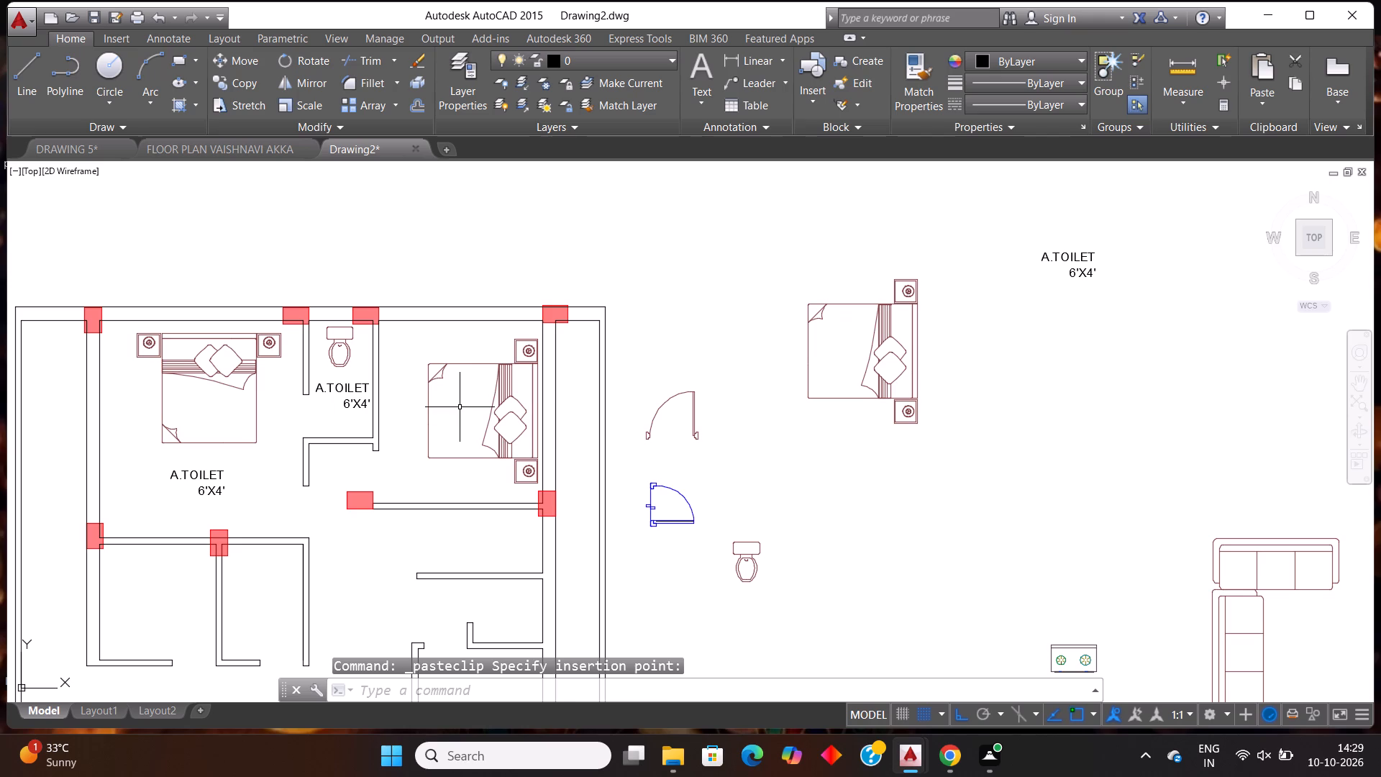
{"action": "key", "text": "ctrl+v"}
{"action": "left_click", "coordinate": [432, 494]}
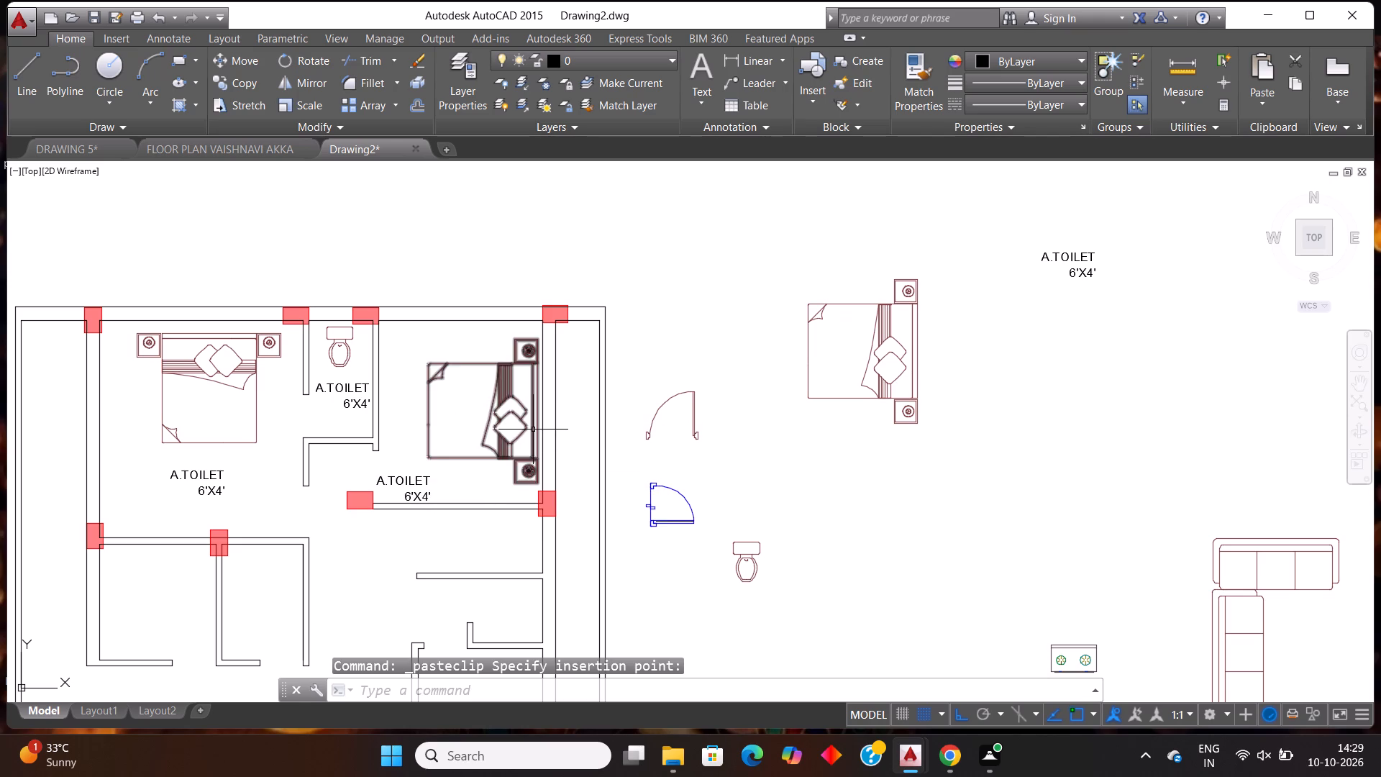
{"action": "scroll", "coordinate": [533, 430], "scroll_direction": "down", "scroll_amount": 1}
{"action": "scroll", "coordinate": [506, 542], "scroll_direction": "up", "scroll_amount": 1}
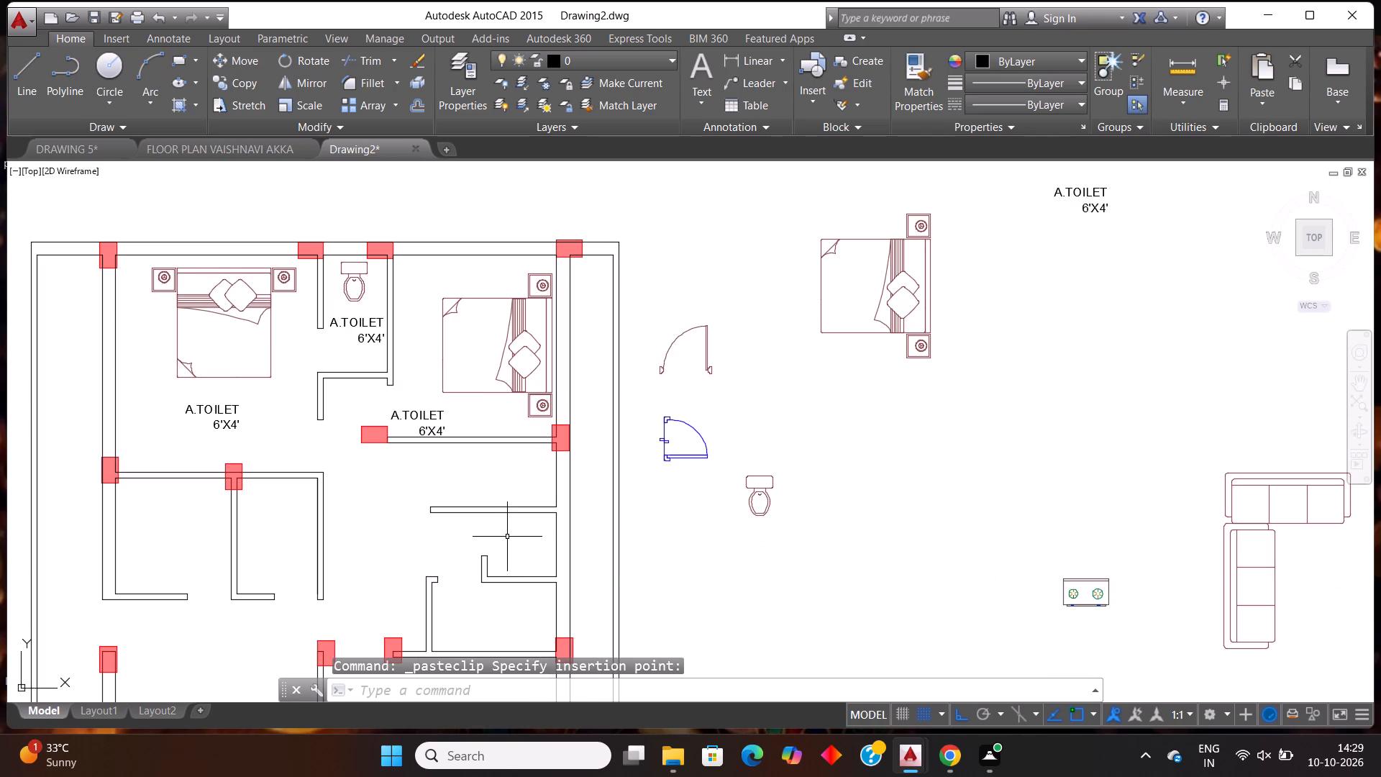
{"action": "key", "text": "ctrl+v"}
{"action": "left_click", "coordinate": [480, 494]}
Paste the A.TOILET label into the small room above the large hall, into the hall itself, and into the kitchen above the stove.
{"action": "scroll", "coordinate": [567, 464], "scroll_direction": "down", "scroll_amount": 2}
{"action": "scroll", "coordinate": [557, 540], "scroll_direction": "up", "scroll_amount": 2}
{"action": "key", "text": "ctrl+v"}
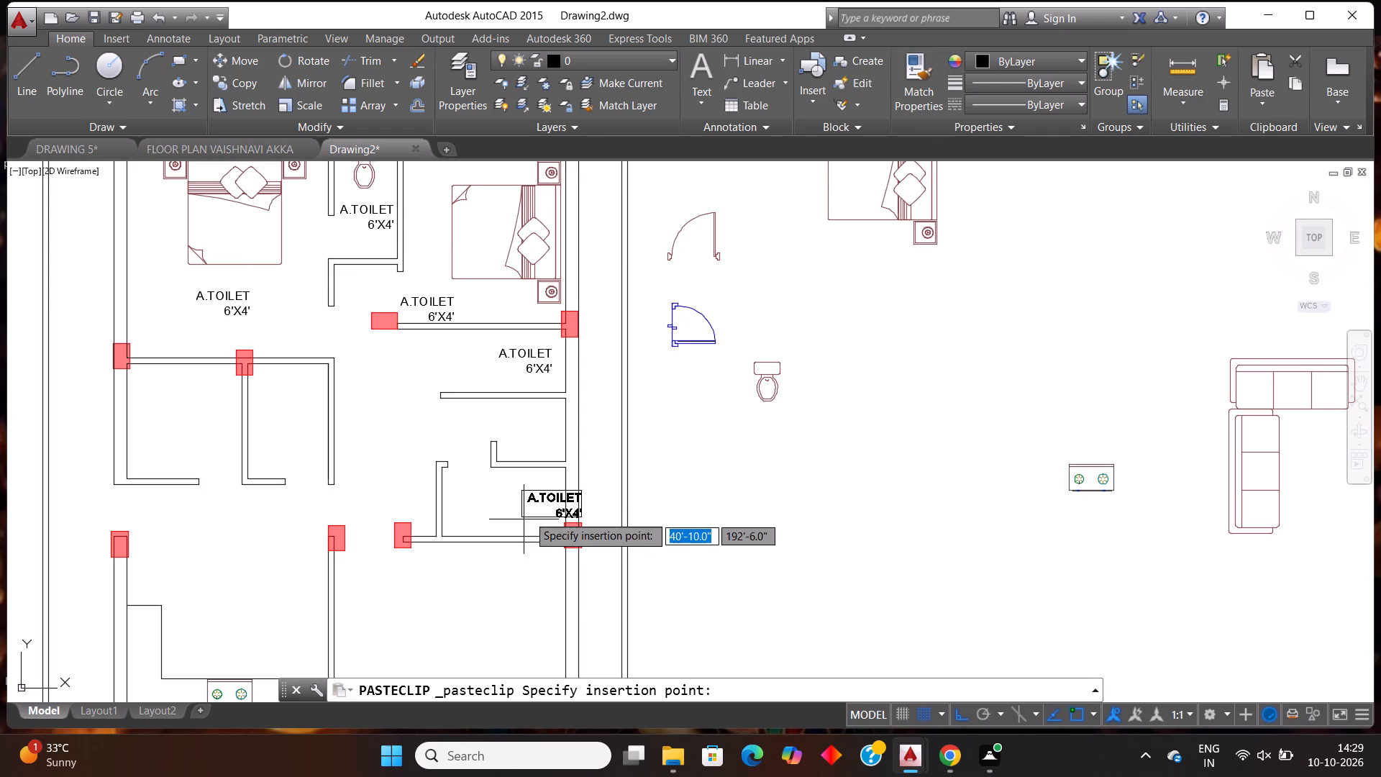
{"action": "left_click", "coordinate": [485, 515]}
{"action": "scroll", "coordinate": [711, 445], "scroll_direction": "down", "scroll_amount": 2}
{"action": "scroll", "coordinate": [623, 545], "scroll_direction": "up", "scroll_amount": 2}
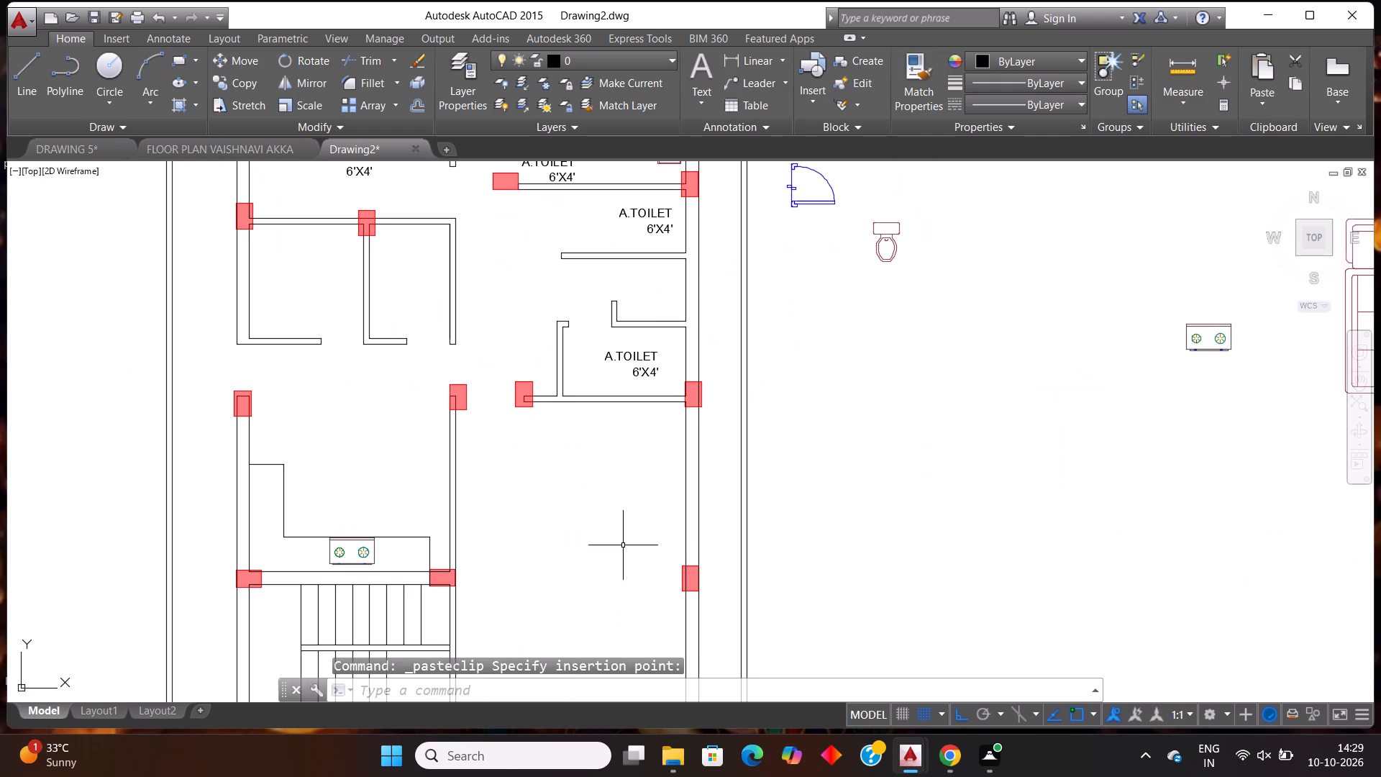
{"action": "key", "text": "ctrl+v"}
{"action": "left_click", "coordinate": [547, 528]}
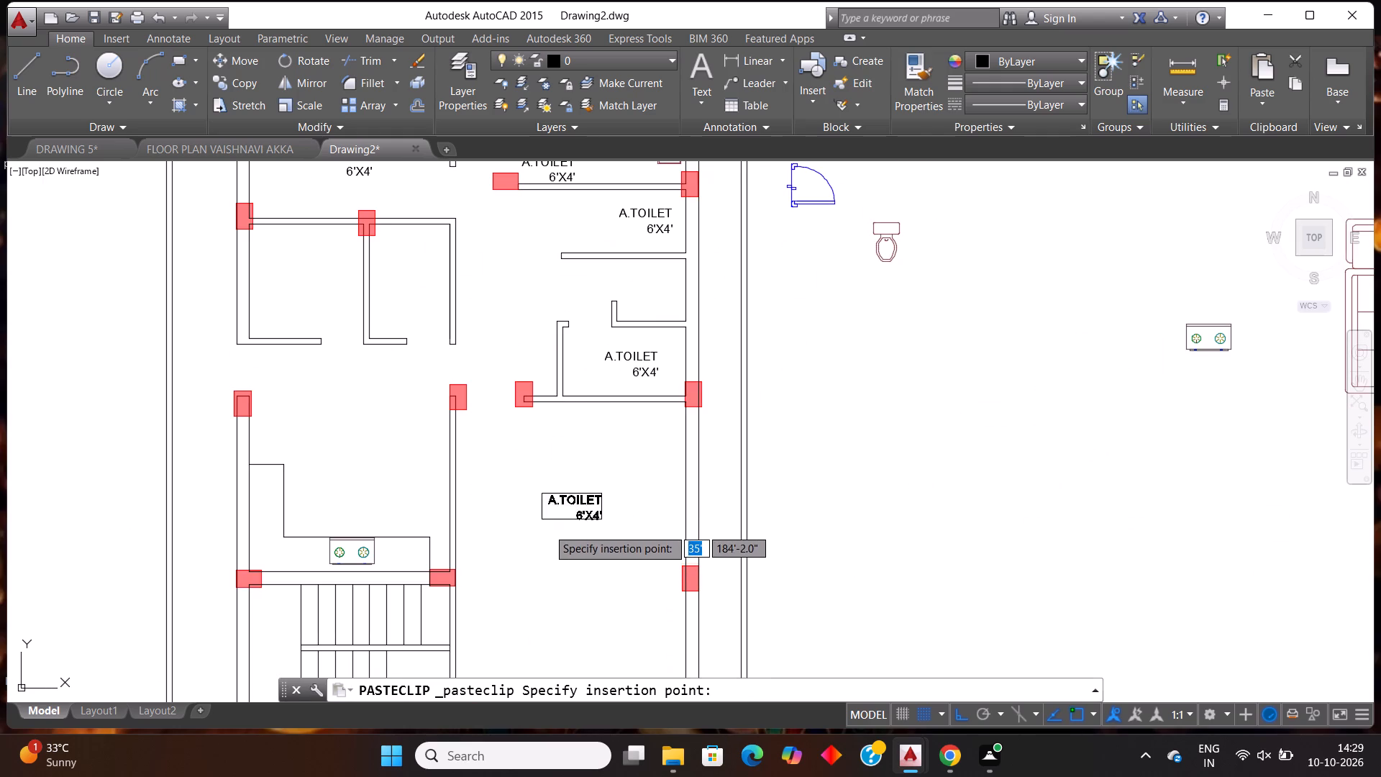
{"action": "scroll", "coordinate": [629, 504], "scroll_direction": "down", "scroll_amount": 2}
{"action": "scroll", "coordinate": [570, 568], "scroll_direction": "up", "scroll_amount": 2}
{"action": "key", "text": "ctrl+v"}
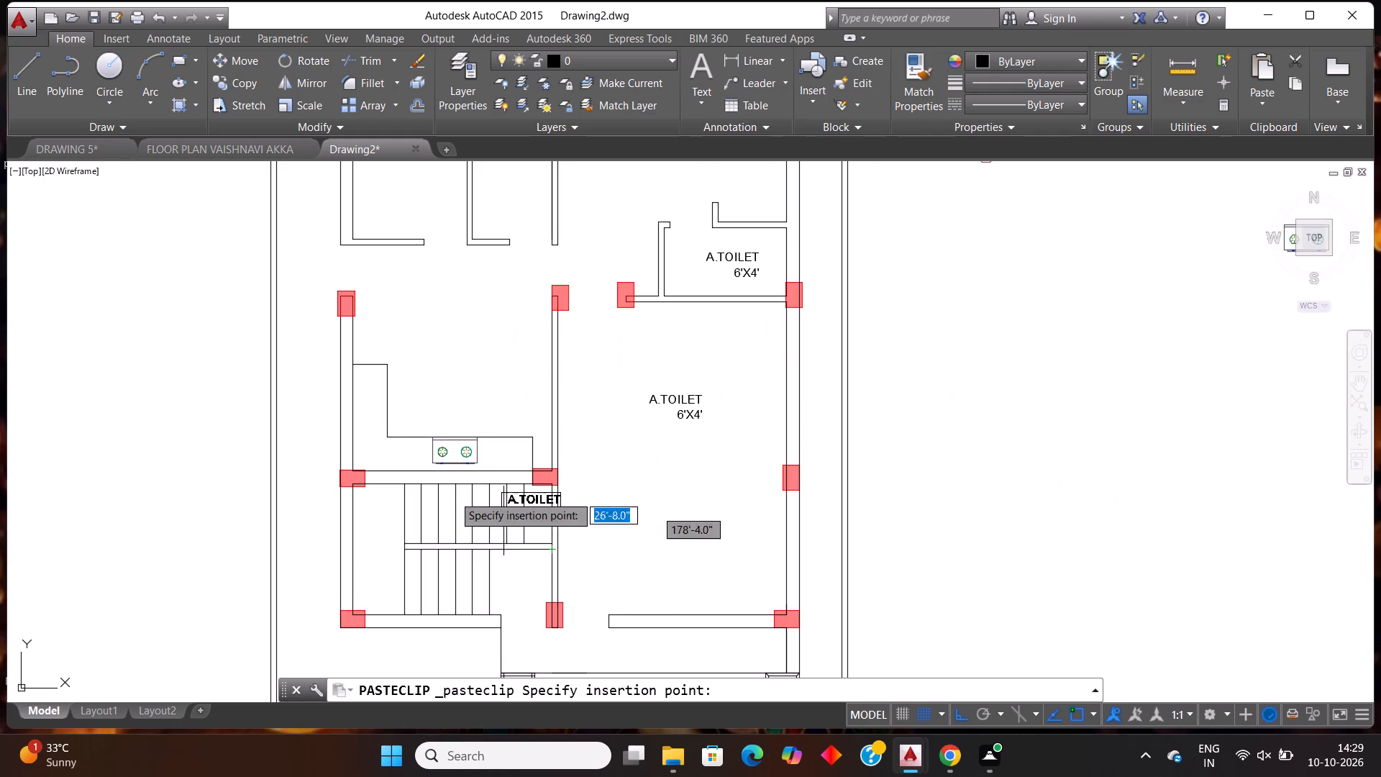
{"action": "left_click", "coordinate": [430, 397]}
Paste the A.TOILET label into each of the two small adjoining rooms beneath the upper left bedroom.
{"action": "scroll", "coordinate": [443, 393], "scroll_direction": "down", "scroll_amount": 2}
{"action": "scroll", "coordinate": [434, 259], "scroll_direction": "up", "scroll_amount": 2}
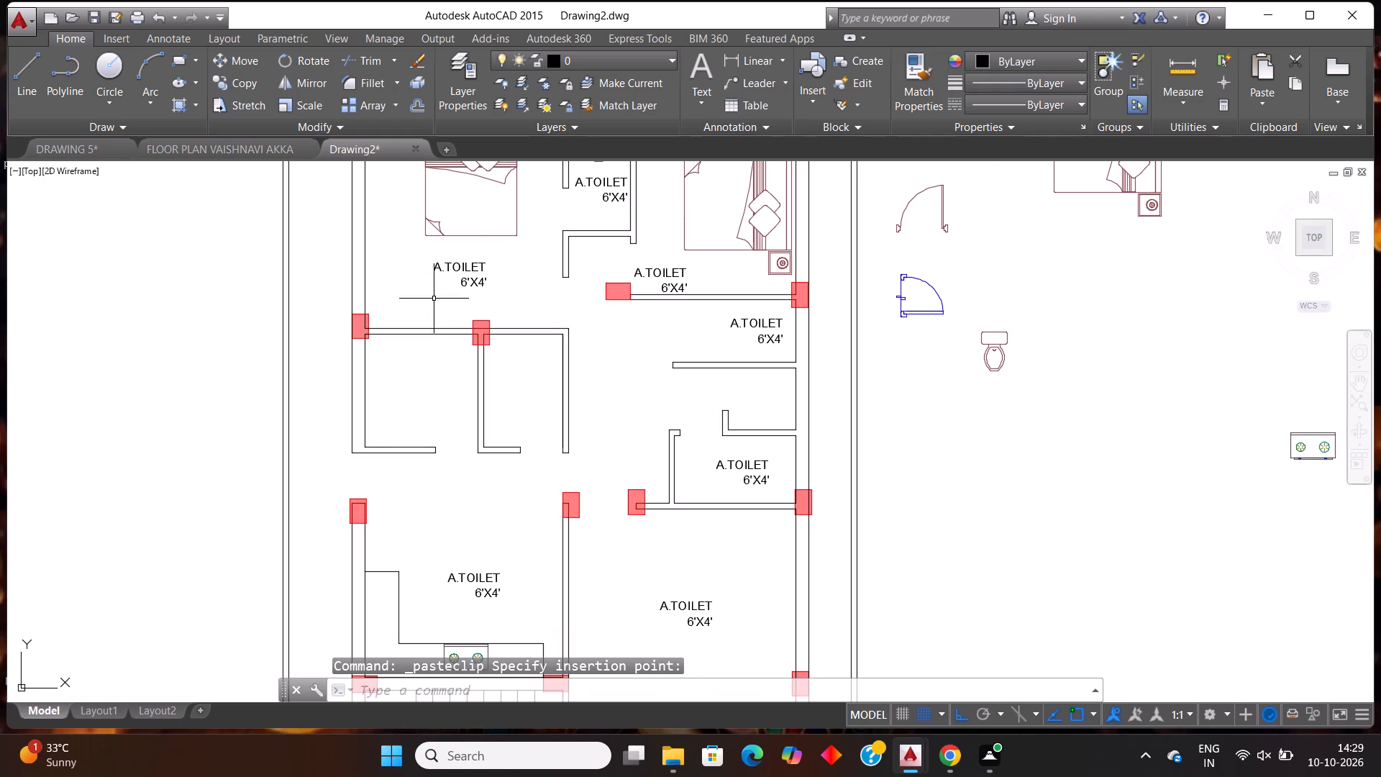
{"action": "key", "text": "ctrl+v"}
{"action": "left_click", "coordinate": [403, 381]}
{"action": "key", "text": "ctrl+v"}
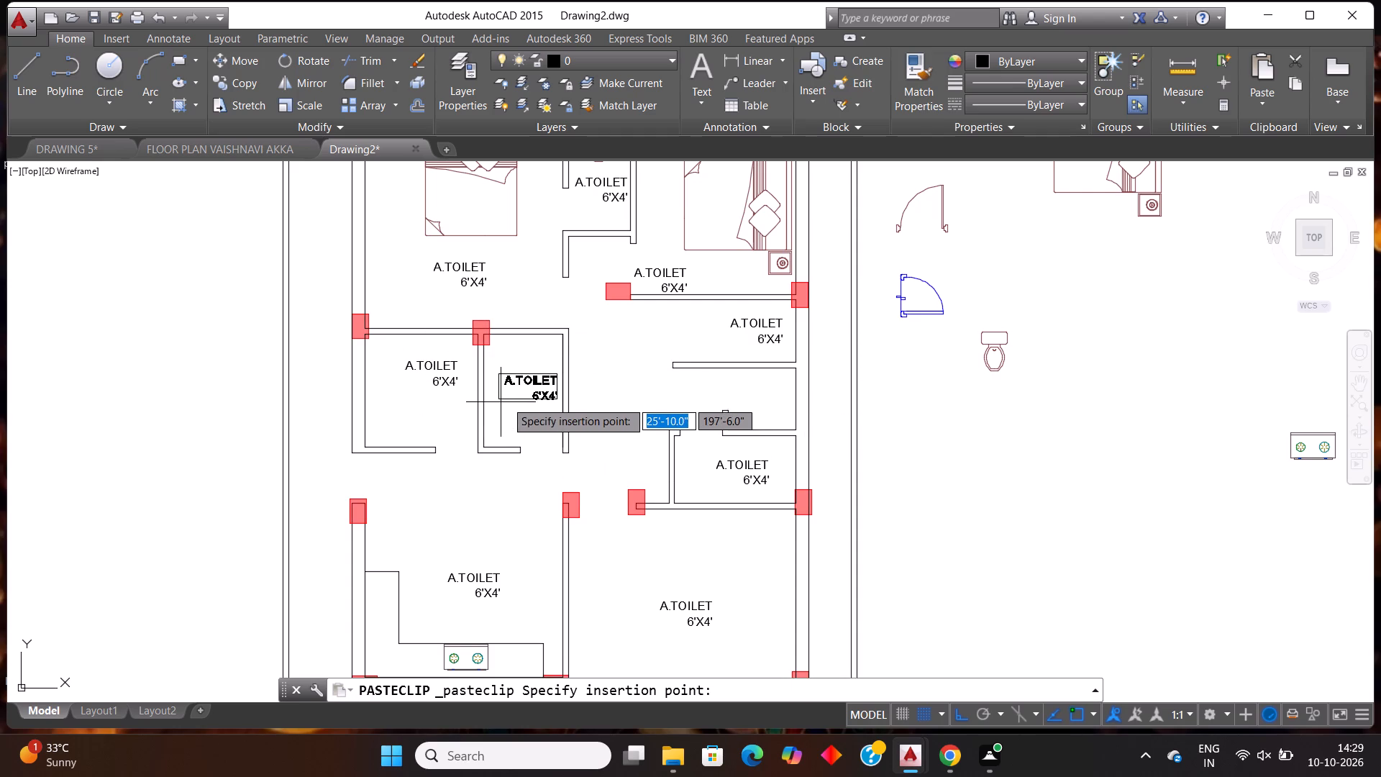
{"action": "left_click", "coordinate": [503, 393]}
Paste the A.TOILET label into the entrance strip between the hall's bottom wall and the front edge of the plan.
{"action": "scroll", "coordinate": [696, 458], "scroll_direction": "down", "scroll_amount": 2}
{"action": "scroll", "coordinate": [742, 512], "scroll_direction": "down", "scroll_amount": 1}
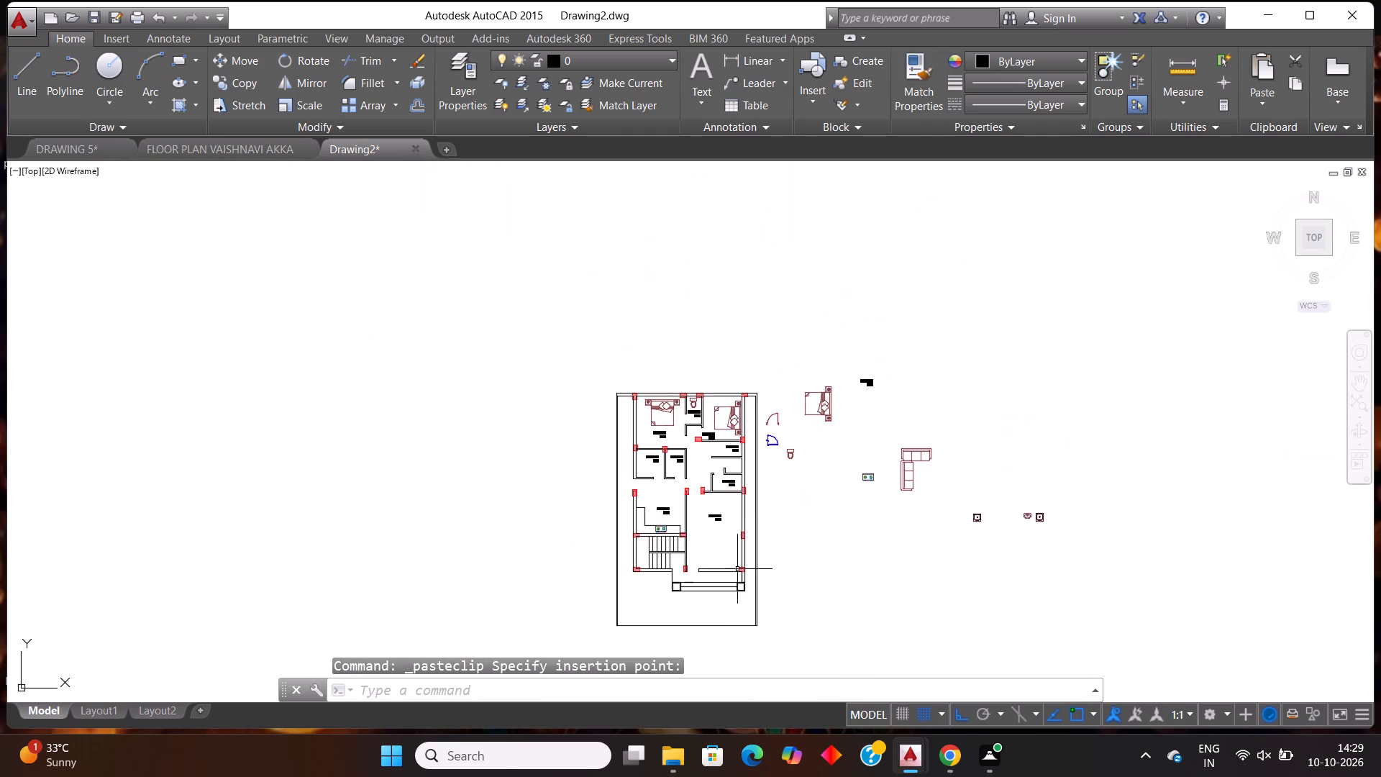
{"action": "scroll", "coordinate": [721, 594], "scroll_direction": "up", "scroll_amount": 3}
{"action": "key", "text": "ctrl+v"}
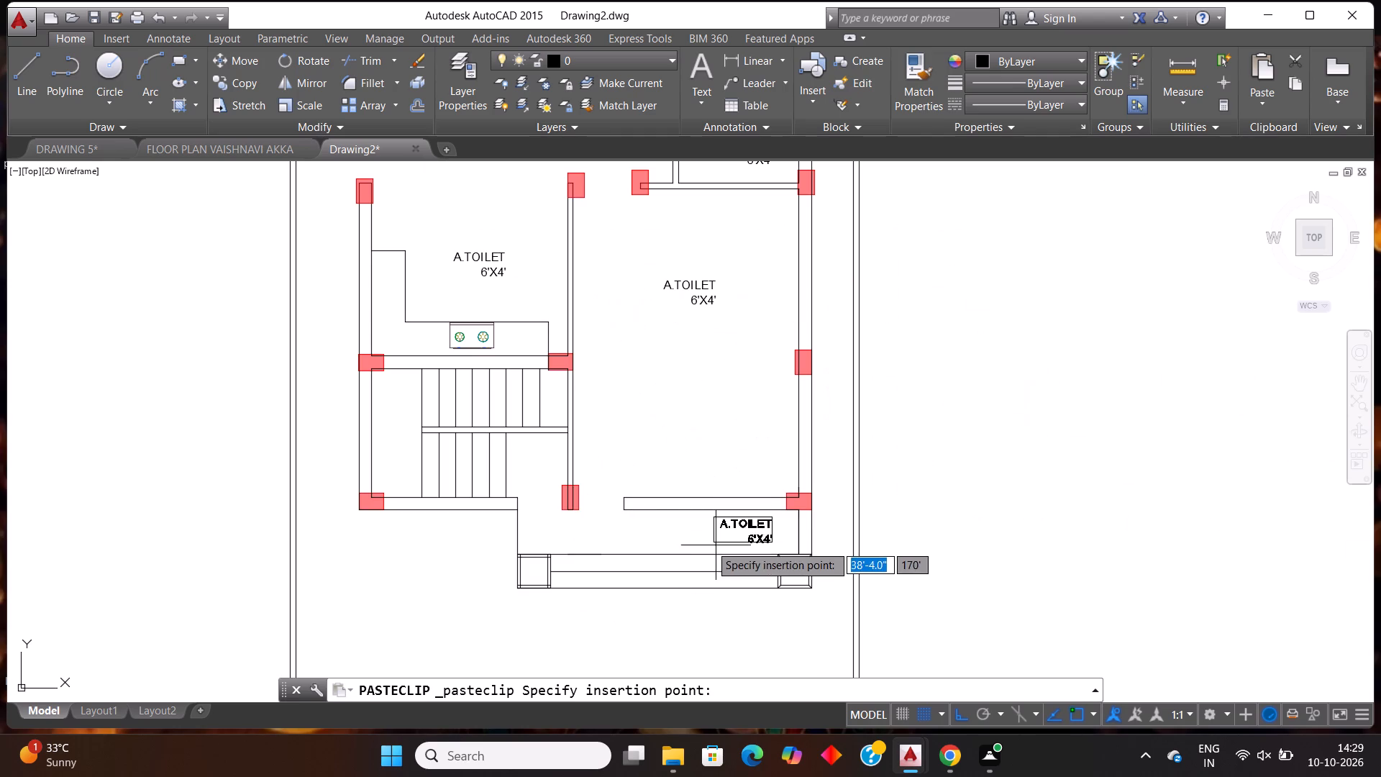
{"action": "left_click", "coordinate": [710, 545]}
Rotate the L-shaped sofa outside the plan by 180° about its upper left corner.
{"action": "scroll", "coordinate": [751, 541], "scroll_direction": "down", "scroll_amount": 3}
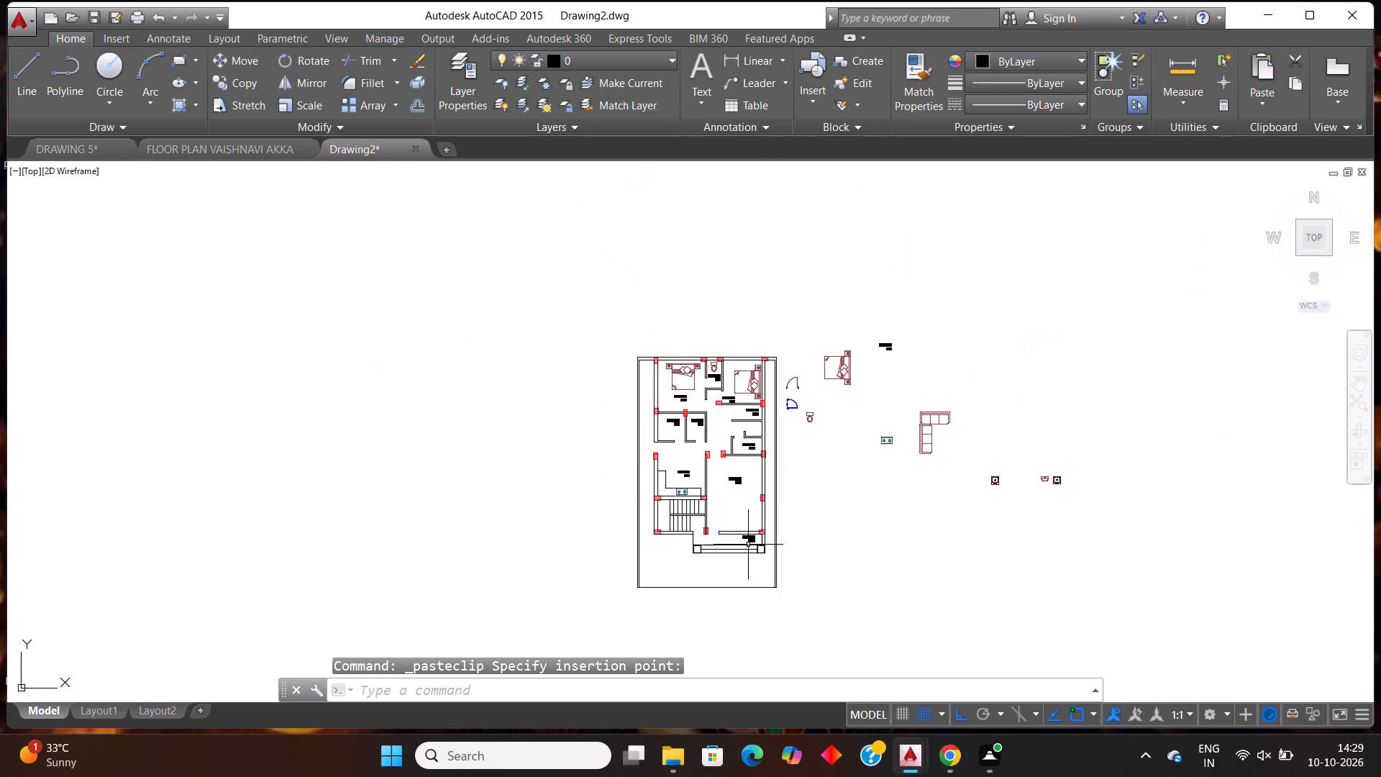
{"action": "scroll", "coordinate": [762, 505], "scroll_direction": "up", "scroll_amount": 1}
{"action": "left_click", "coordinate": [1061, 463]}
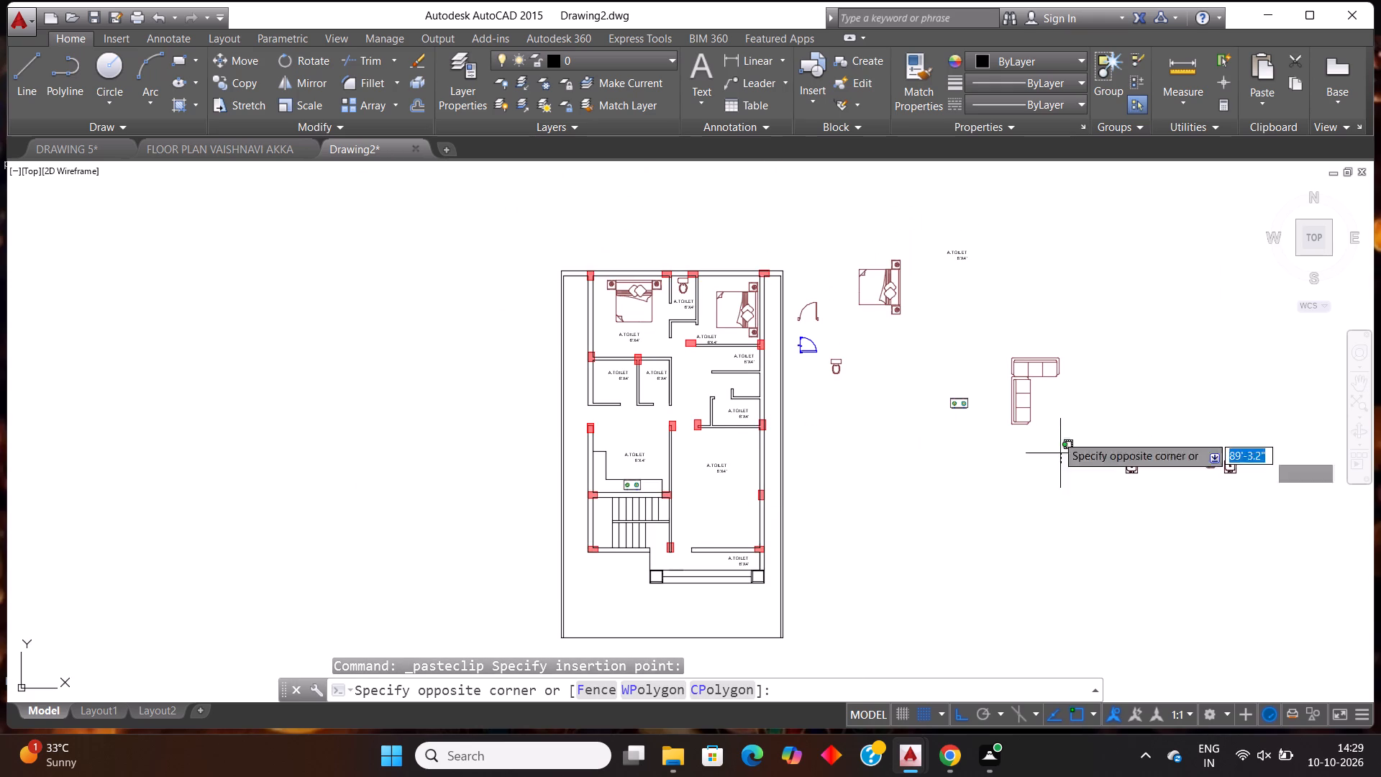
{"action": "left_click", "coordinate": [1007, 317]}
{"action": "type", "text": "ro"}
{"action": "key", "text": "Return"}
{"action": "left_click", "coordinate": [1012, 355]}
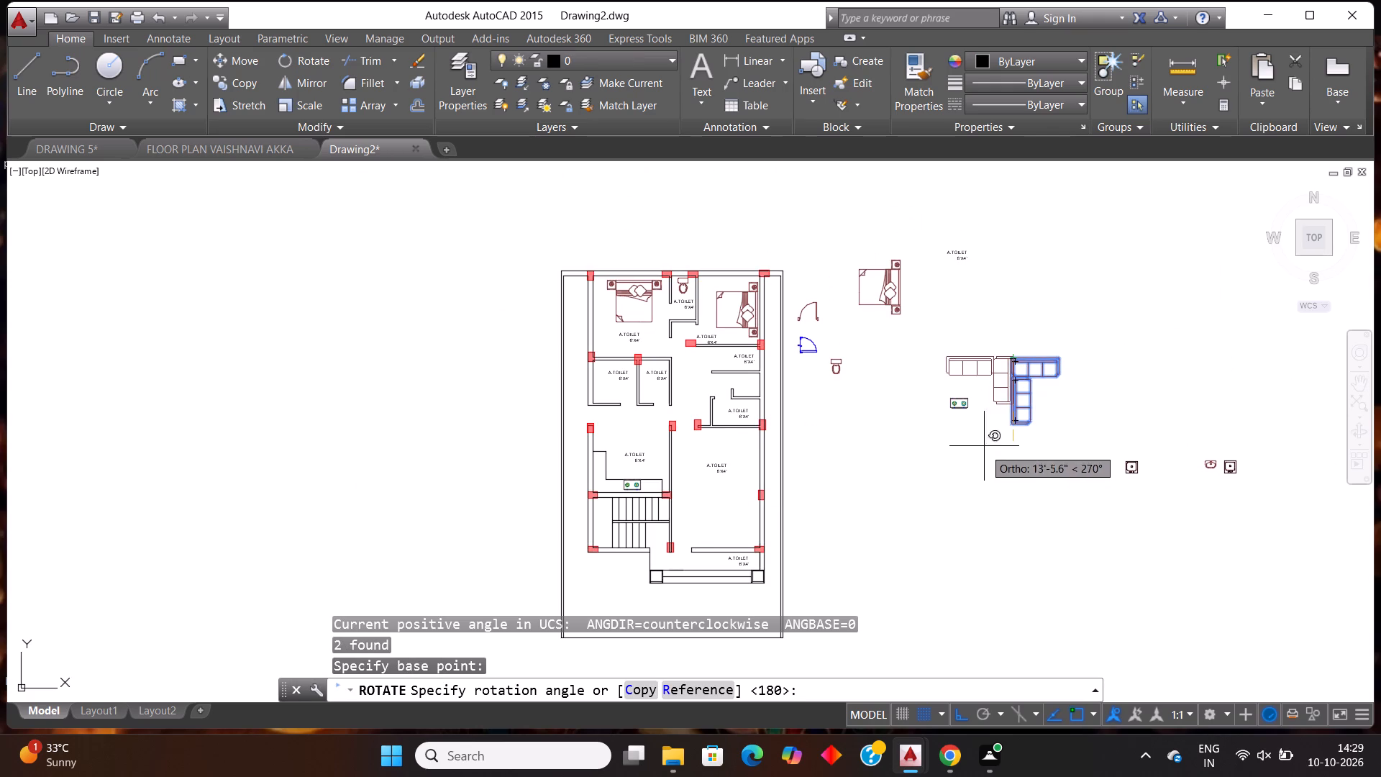
{"action": "left_click", "coordinate": [933, 386]}
Copy the rotated L-shaped sofa into the lower right corner of the large hall, against the right and bottom walls.
{"action": "left_click", "coordinate": [1056, 389]}
{"action": "left_click", "coordinate": [948, 284]}
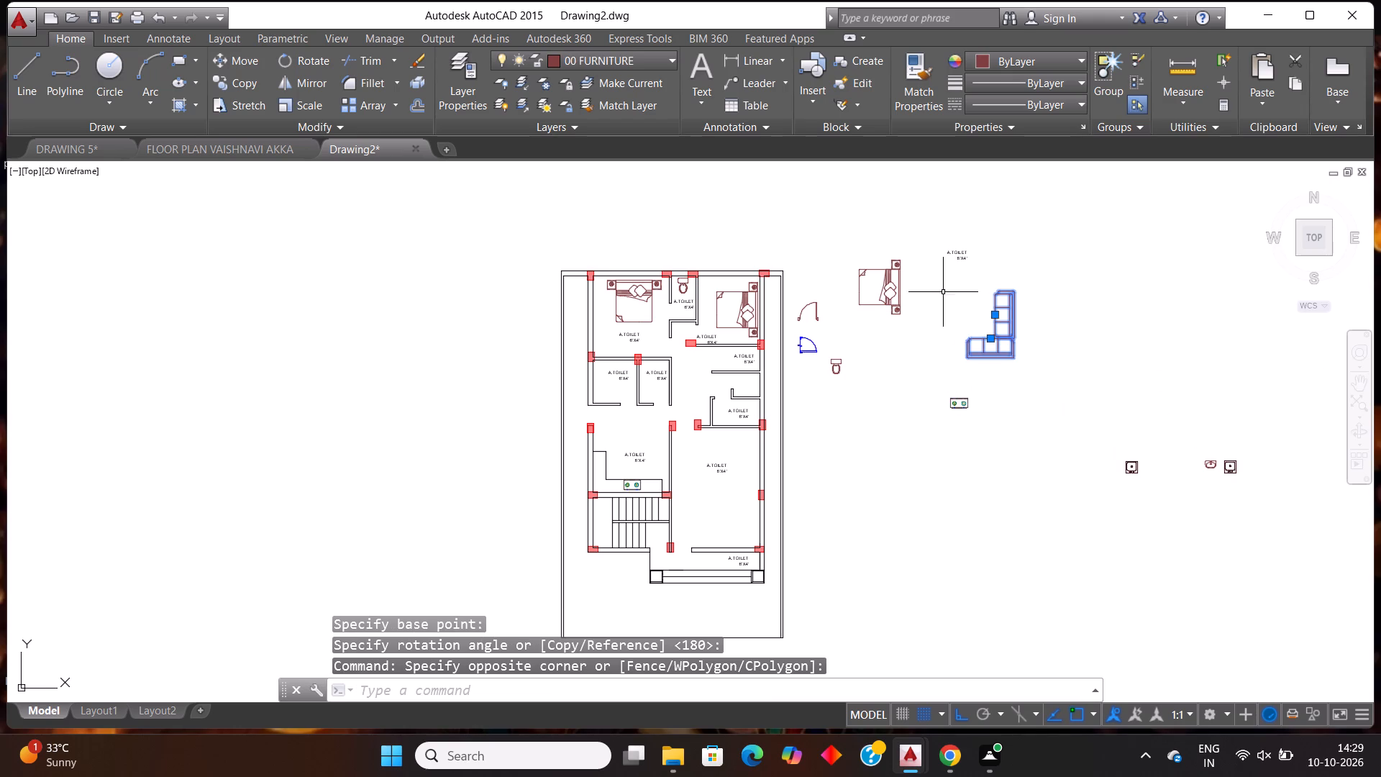
{"action": "key", "text": "ctrl+c"}
{"action": "key", "text": "ctrl+v"}
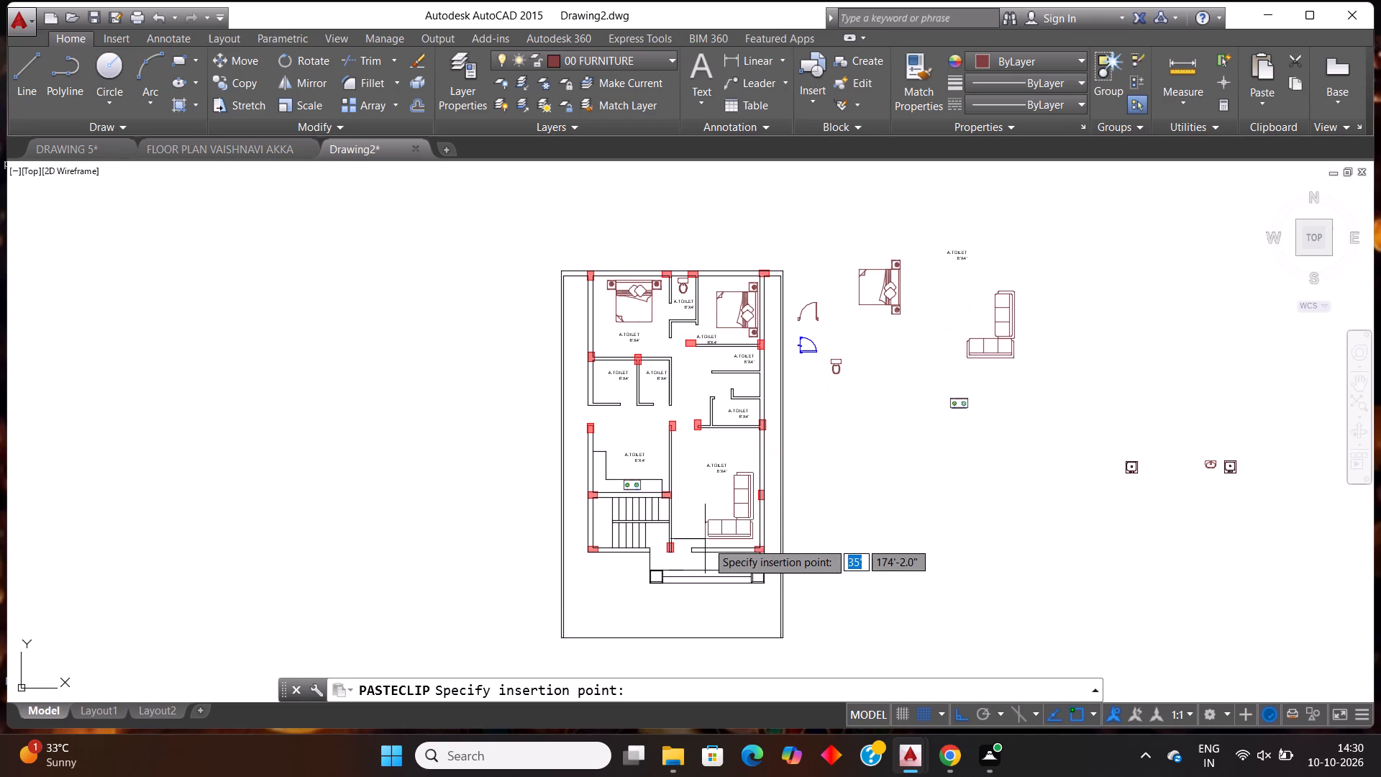
{"action": "left_click", "coordinate": [711, 542]}
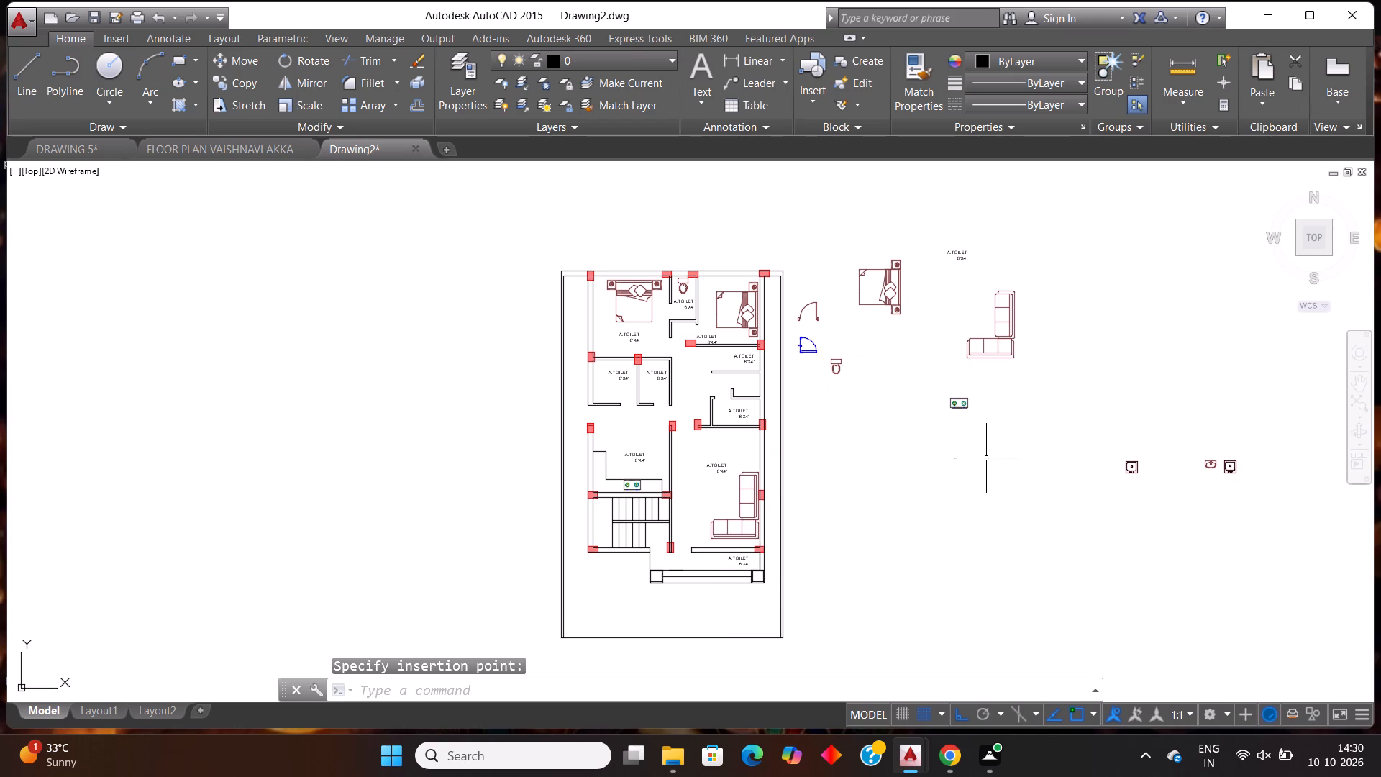
{"action": "key", "text": "Escape"}
Delete all the leftover source furniture, doors, fixtures and label lying outside the plan on its right side.
{"action": "scroll", "coordinate": [938, 486], "scroll_direction": "down", "scroll_amount": 1}
{"action": "scroll", "coordinate": [936, 486], "scroll_direction": "up", "scroll_amount": 1}
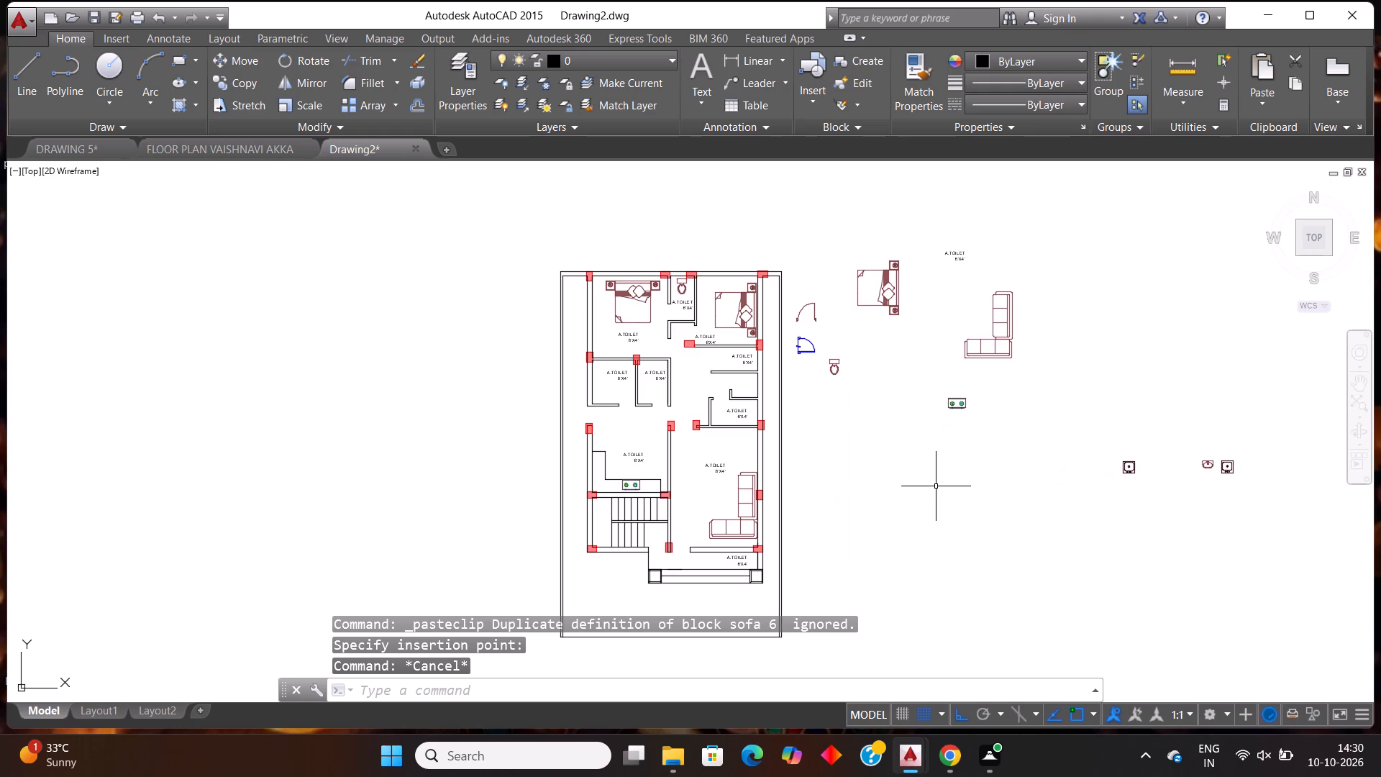
{"action": "scroll", "coordinate": [936, 486], "scroll_direction": "up", "scroll_amount": 1}
{"action": "scroll", "coordinate": [935, 486], "scroll_direction": "down", "scroll_amount": 2}
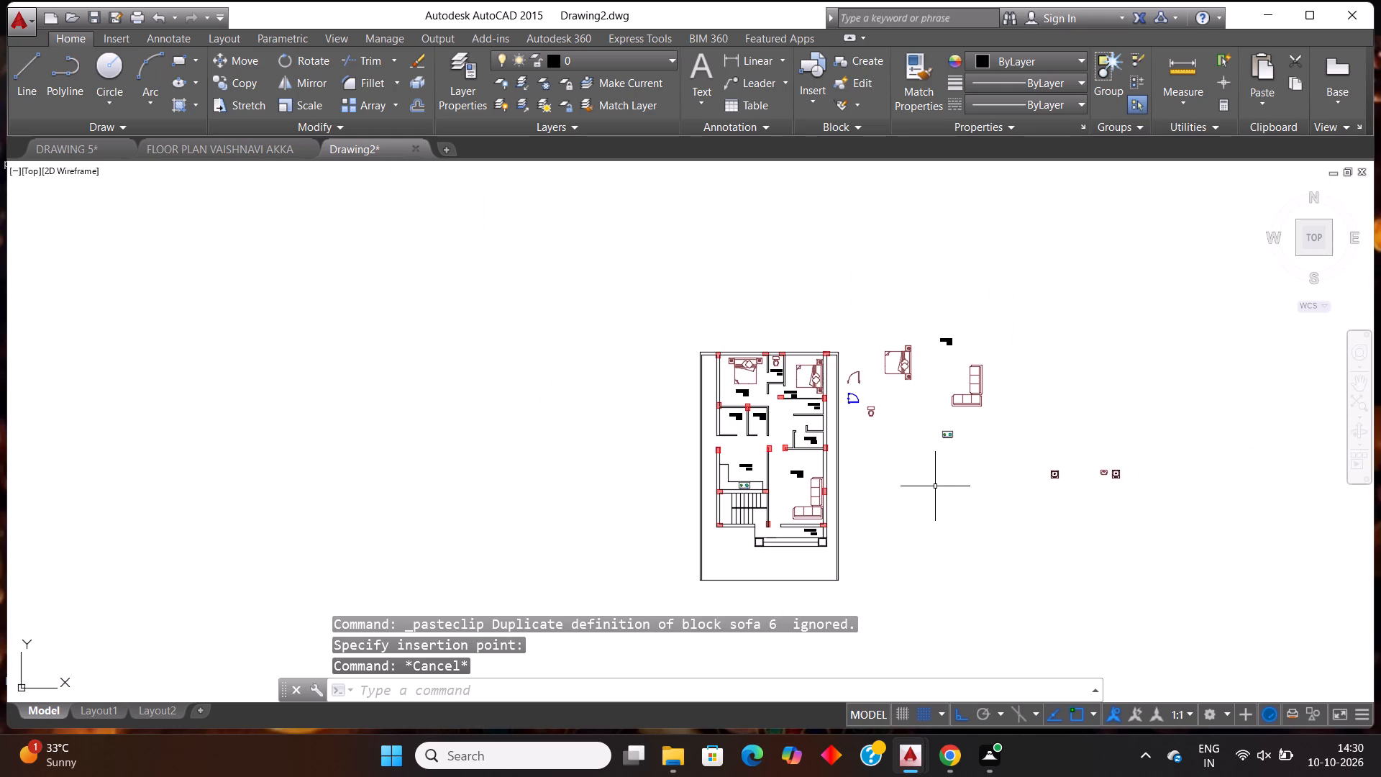
{"action": "scroll", "coordinate": [982, 332], "scroll_direction": "up", "scroll_amount": 1}
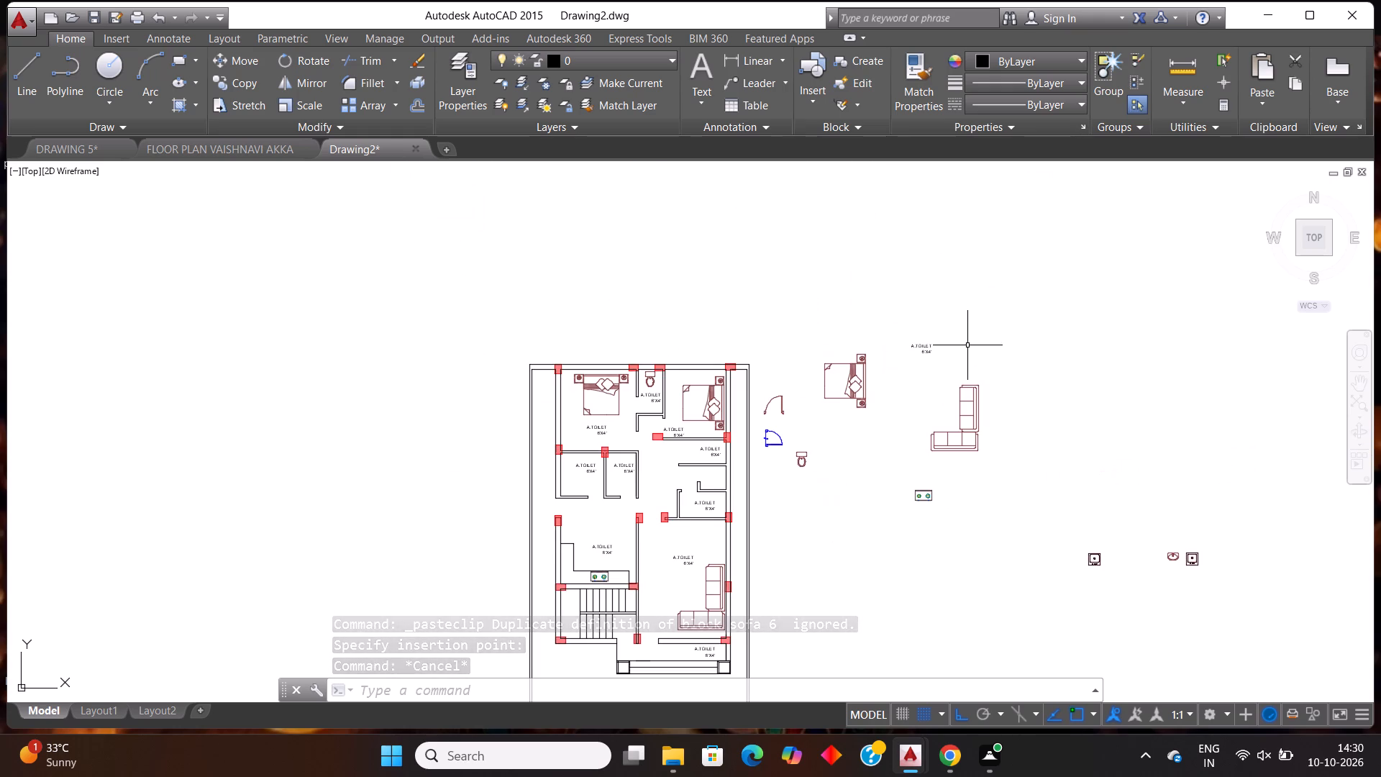
{"action": "left_click", "coordinate": [1226, 569]}
{"action": "left_click", "coordinate": [768, 291]}
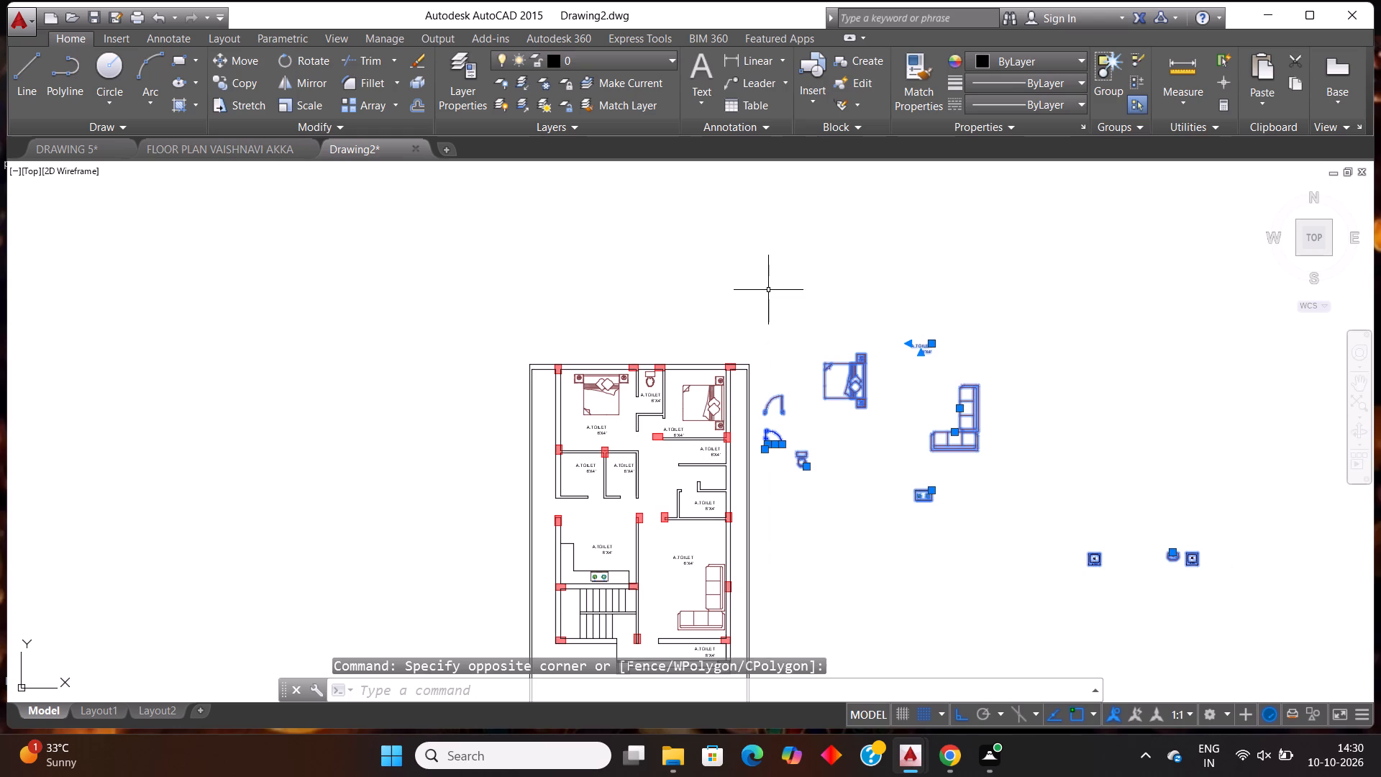
{"action": "key", "text": "Delete"}
{"action": "scroll", "coordinate": [723, 394], "scroll_direction": "down", "scroll_amount": 1}
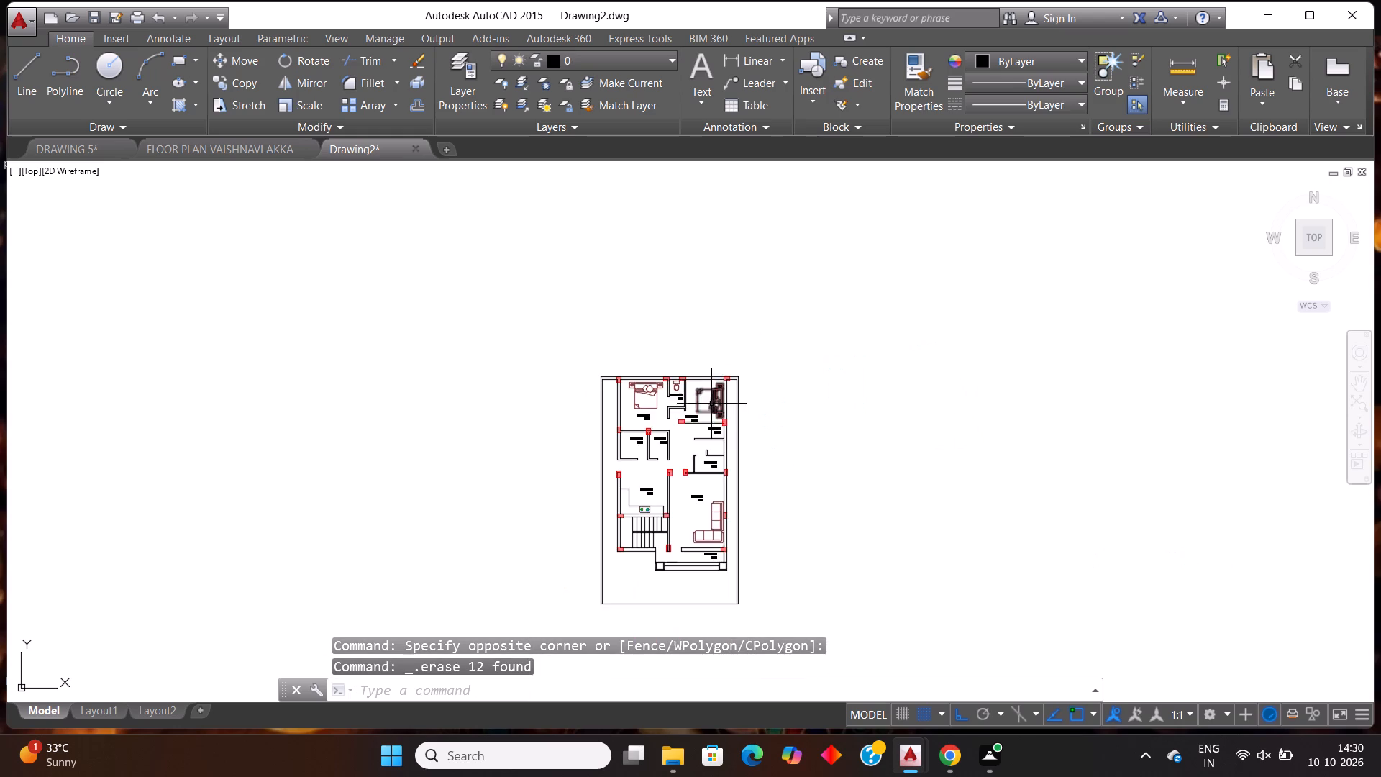
Open the A.TOILET label in the upper left bedroom for text editing.
{"action": "scroll", "coordinate": [660, 442], "scroll_direction": "up", "scroll_amount": 4}
{"action": "double_click", "coordinate": [601, 270]}
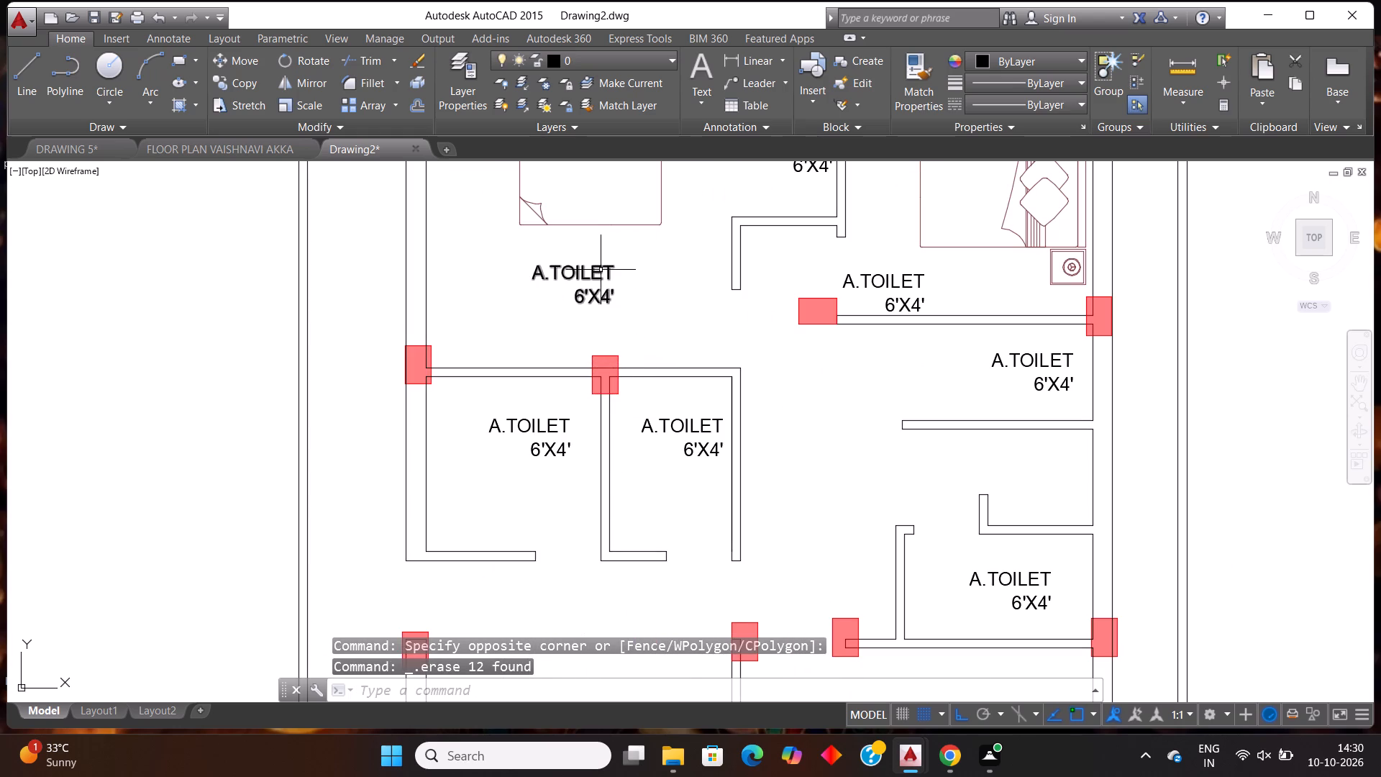
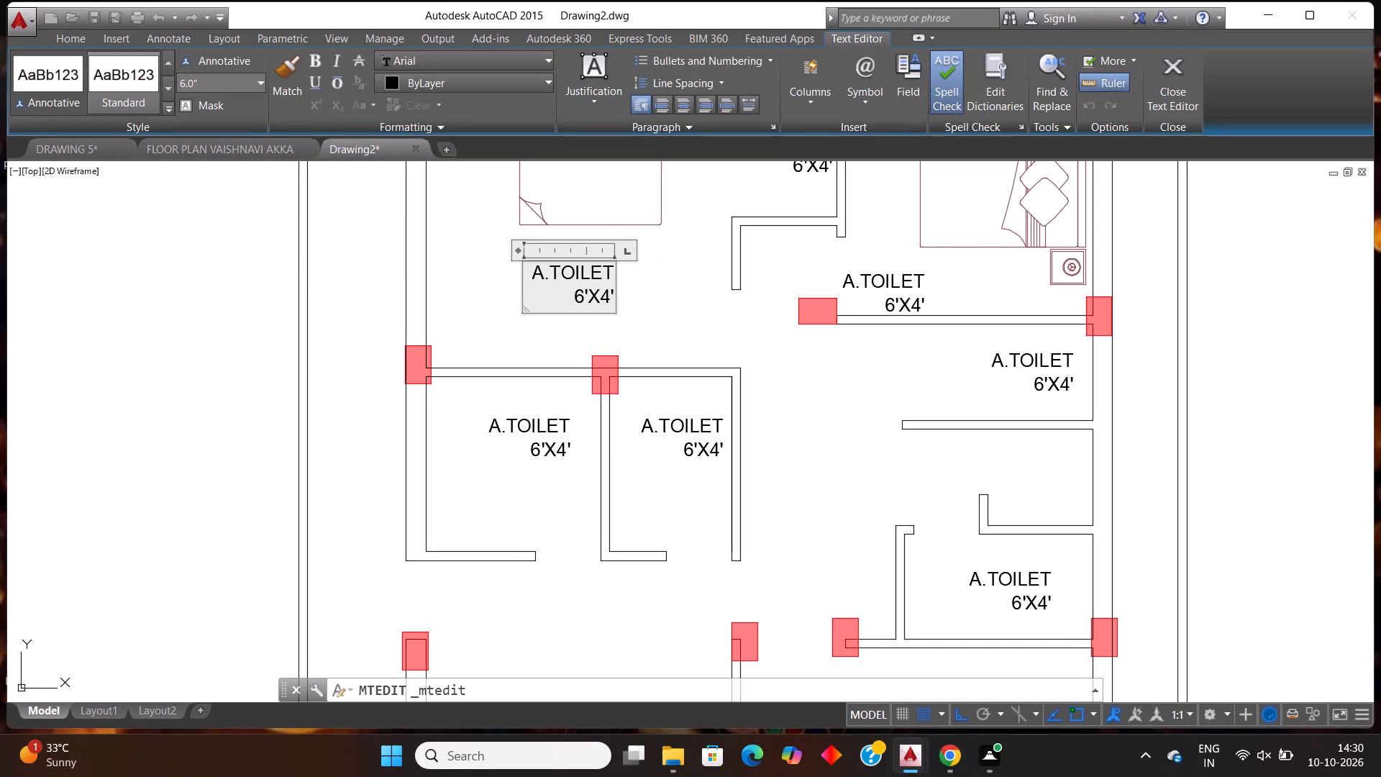
Replace the text of the A.TOILET label in the upper left bedroom with BEDROOM and XYZ on a second line.
{"action": "left_click", "coordinate": [612, 300]}
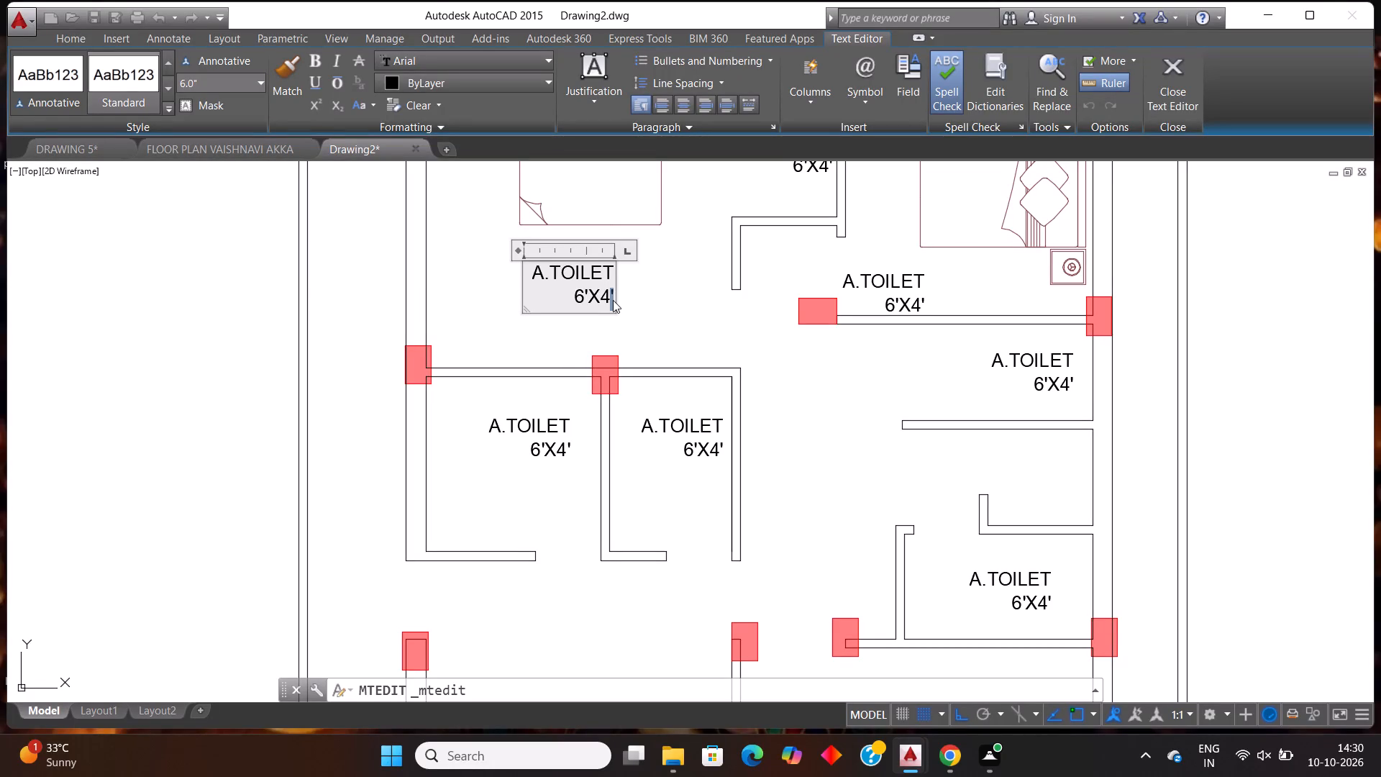
{"action": "key", "text": "BackSpace"}
{"action": "key", "text": "BackSpace"}
{"action": "key", "text": "BackSpace"}
{"action": "key", "text": "BackSpace"}
{"action": "key", "text": "BackSpace"}
{"action": "key", "text": "BackSpace"}
{"action": "key", "text": "BackSpace"}
{"action": "key", "text": "BackSpace"}
{"action": "key", "text": "BackSpace"}
{"action": "key", "text": "BackSpace"}
{"action": "key", "text": "BackSpace"}
{"action": "key", "text": "BackSpace"}
{"action": "key", "text": "BackSpace"}
{"action": "key", "text": "BackSpace"}
{"action": "key", "text": "BackSpace"}
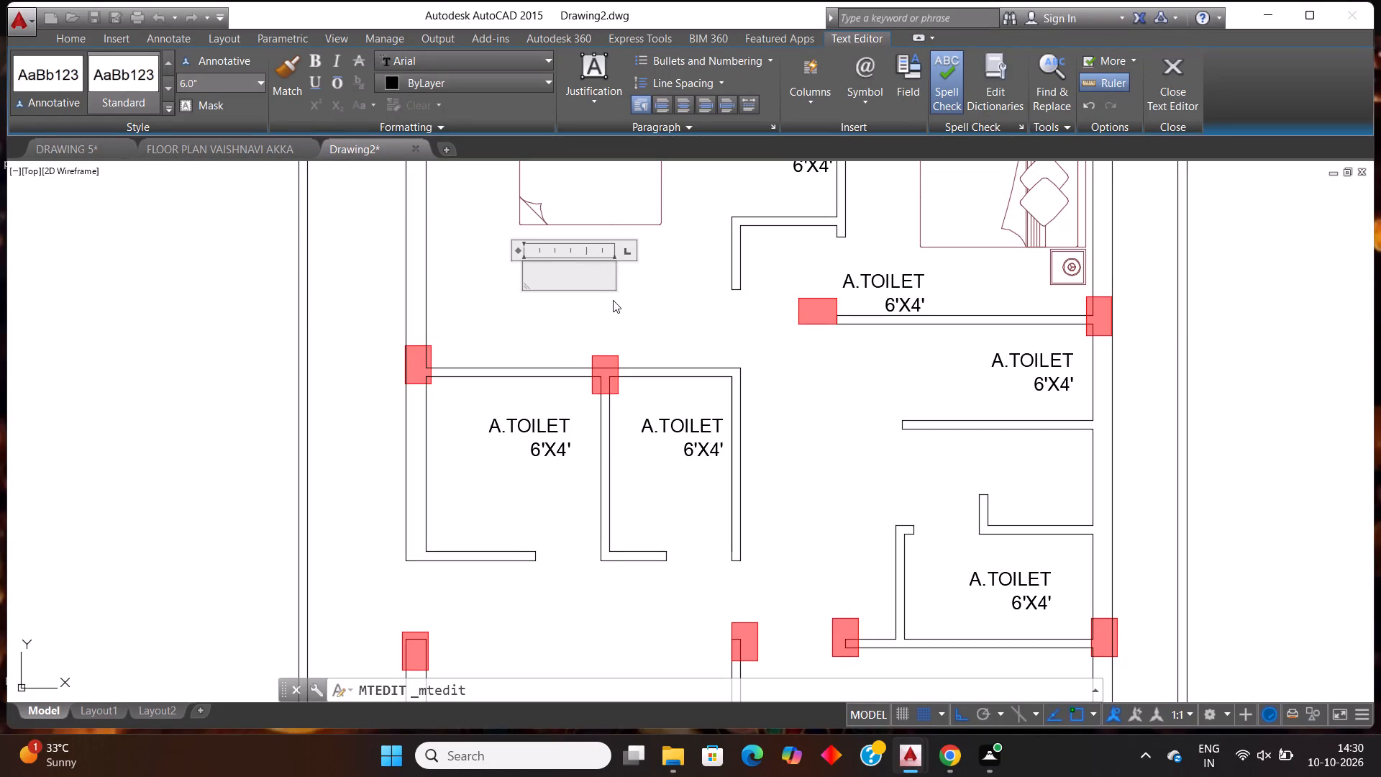
{"action": "type", "text": "bedroom"}
{"action": "key", "text": "BackSpace"}
{"action": "key", "text": "BackSpace"}
{"action": "key", "text": "BackSpace"}
{"action": "key", "text": "BackSpace"}
{"action": "key", "text": "BackSpace"}
{"action": "key", "text": "BackSpace"}
{"action": "key", "text": "BackSpace"}
{"action": "key", "text": "BackSpace"}
{"action": "key", "text": "BackSpace"}
{"action": "key", "text": "BackSpace"}
{"action": "key", "text": "BackSpace"}
{"action": "type", "text": "BEDR"}
{"action": "type", "text": "OOM"}
{"action": "key", "text": "Return"}
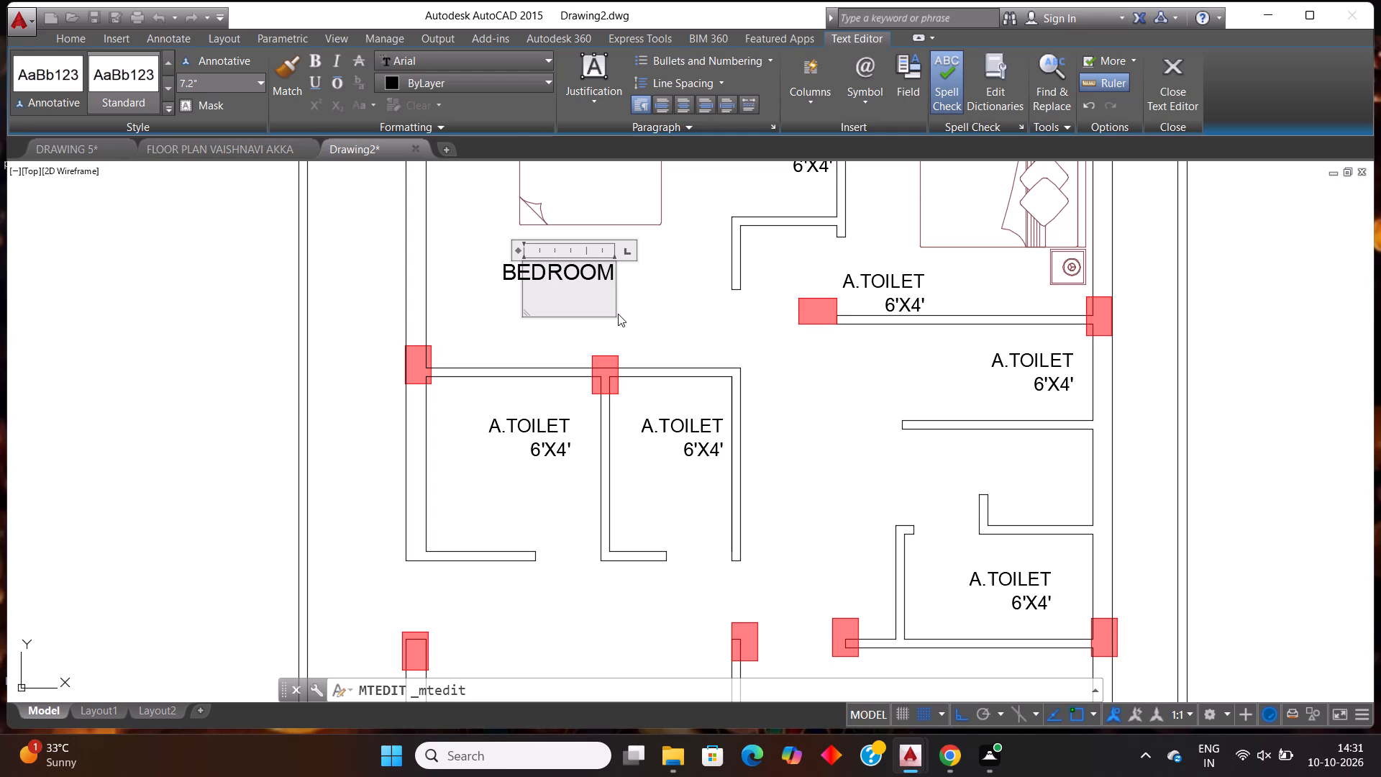
{"action": "type", "text": "XY"}
{"action": "key", "text": "z"}
{"action": "left_click", "coordinate": [647, 314]}
Replace the text of the A.TOILET label in the upper right bedroom with BEDROOM.
{"action": "scroll", "coordinate": [649, 314], "scroll_direction": "down", "scroll_amount": 1}
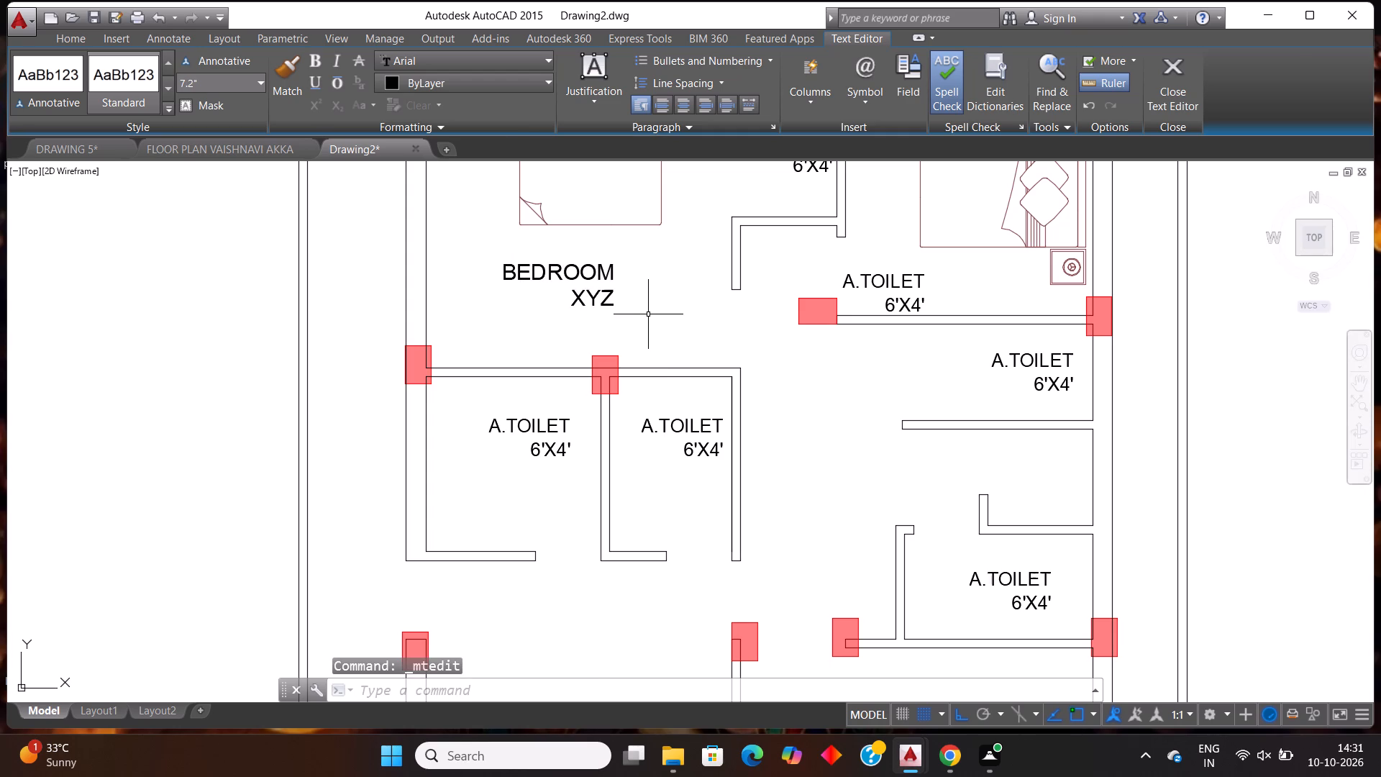
{"action": "scroll", "coordinate": [850, 296], "scroll_direction": "down", "scroll_amount": 2}
{"action": "scroll", "coordinate": [850, 296], "scroll_direction": "up", "scroll_amount": 4}
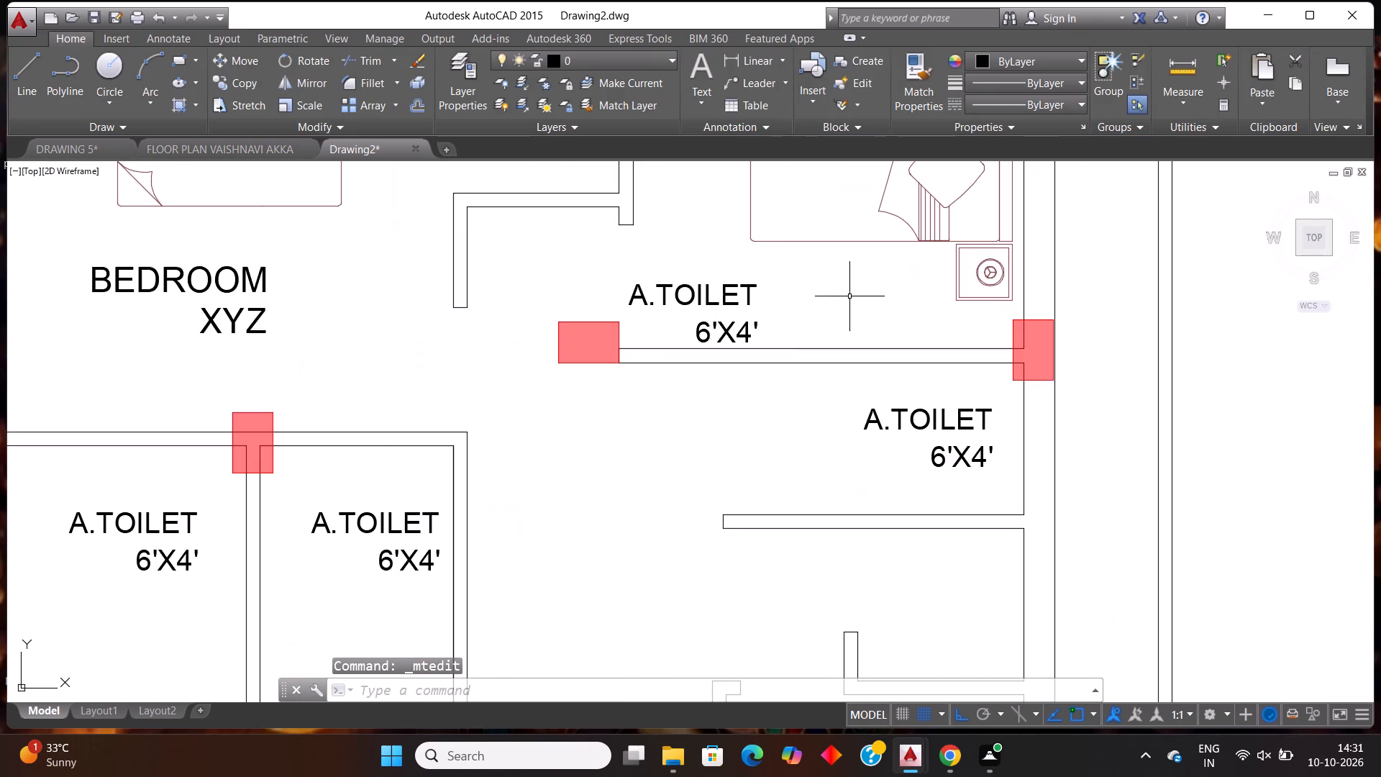
{"action": "double_click", "coordinate": [737, 299]}
{"action": "double_click", "coordinate": [742, 323]}
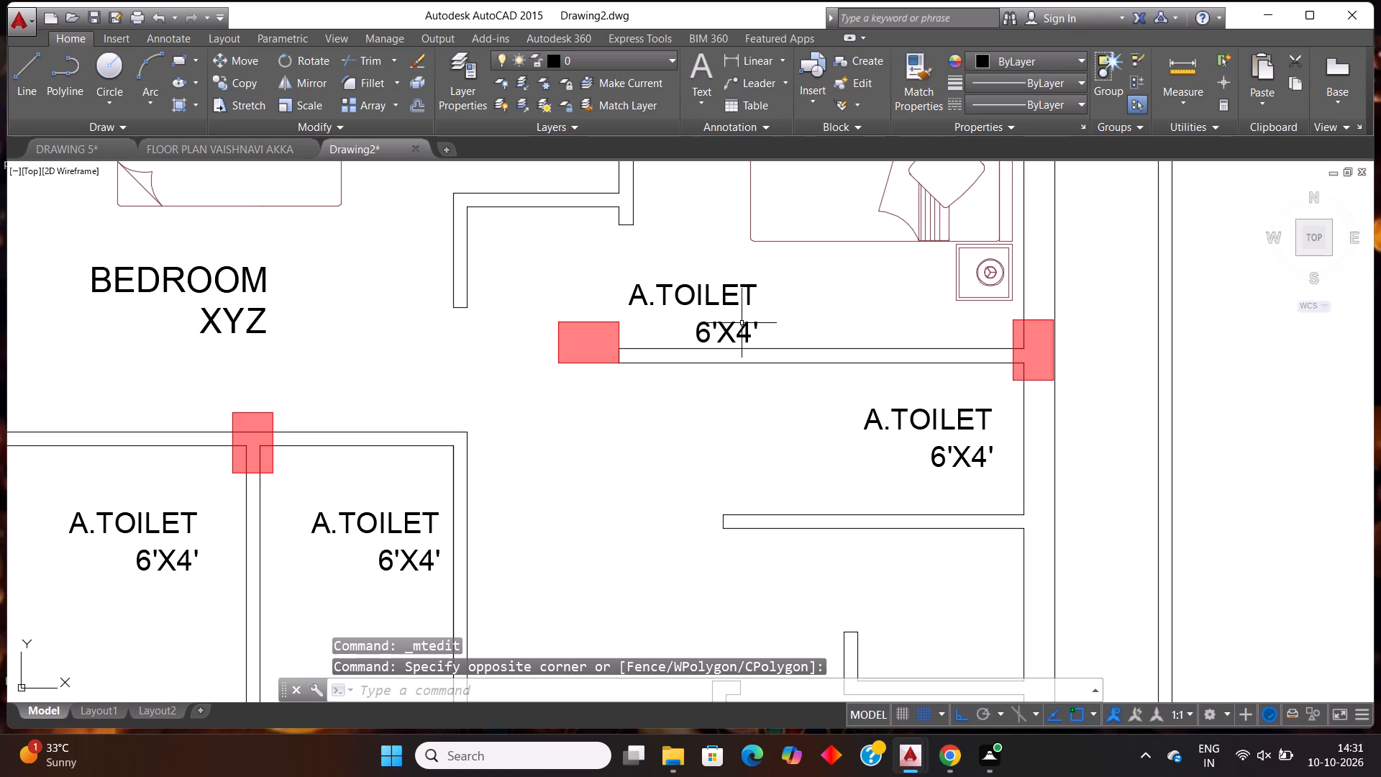
{"action": "double_click", "coordinate": [746, 328]}
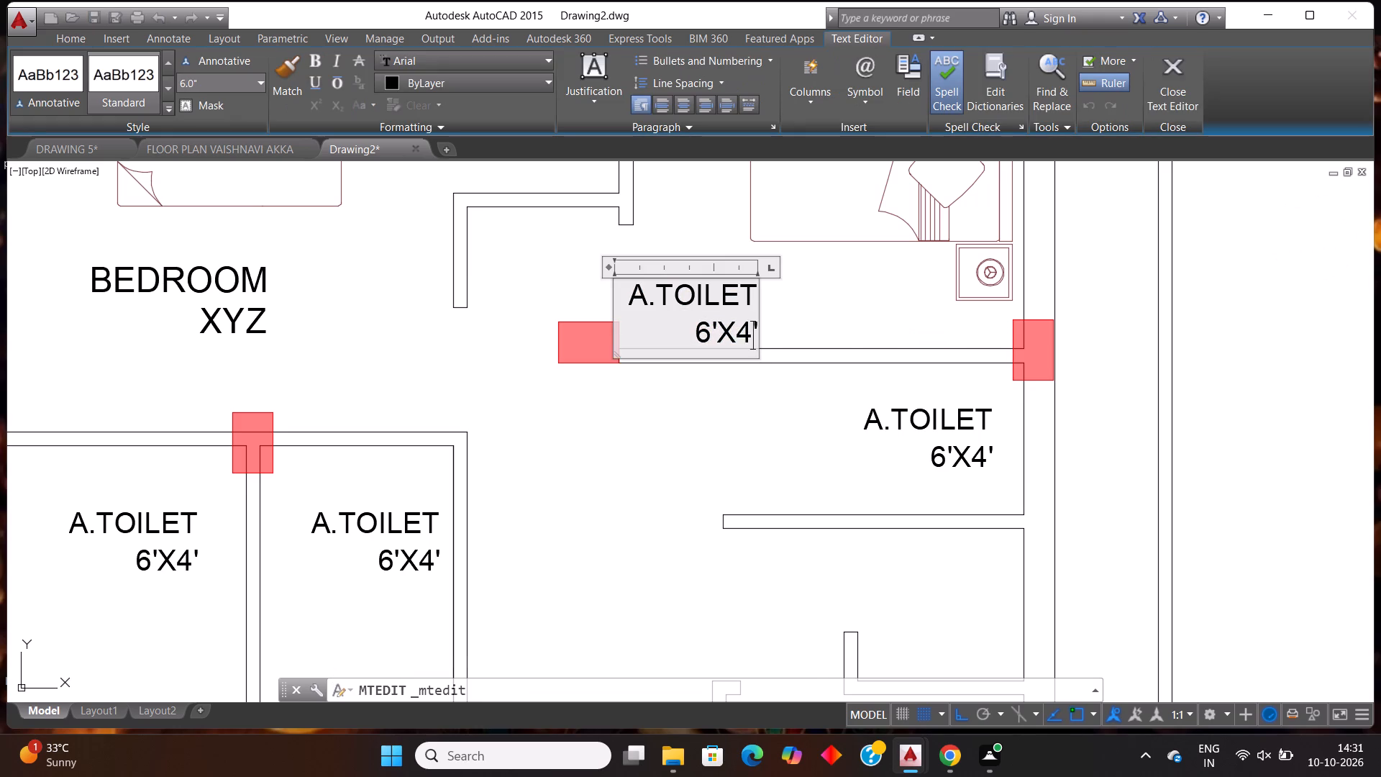
{"action": "key", "text": "BackSpace"}
{"action": "key", "text": "BackSpace"}
{"action": "key", "text": "BackSpace"}
{"action": "key", "text": "BackSpace"}
{"action": "key", "text": "BackSpace"}
{"action": "key", "text": "BackSpace"}
{"action": "key", "text": "BackSpace"}
{"action": "key", "text": "BackSpace"}
{"action": "key", "text": "BackSpace"}
{"action": "key", "text": "BackSpace"}
{"action": "key", "text": "BackSpace"}
{"action": "key", "text": "BackSpace"}
{"action": "key", "text": "BackSpace"}
{"action": "key", "text": "BackSpace"}
{"action": "key", "text": "BackSpace"}
{"action": "key", "text": "BackSpace"}
{"action": "key", "text": "BackSpace"}
{"action": "key", "text": "BackSpace"}
{"action": "key", "text": "BackSpace"}
{"action": "key", "text": "BackSpace"}
{"action": "type", "text": "BEDROOM"}
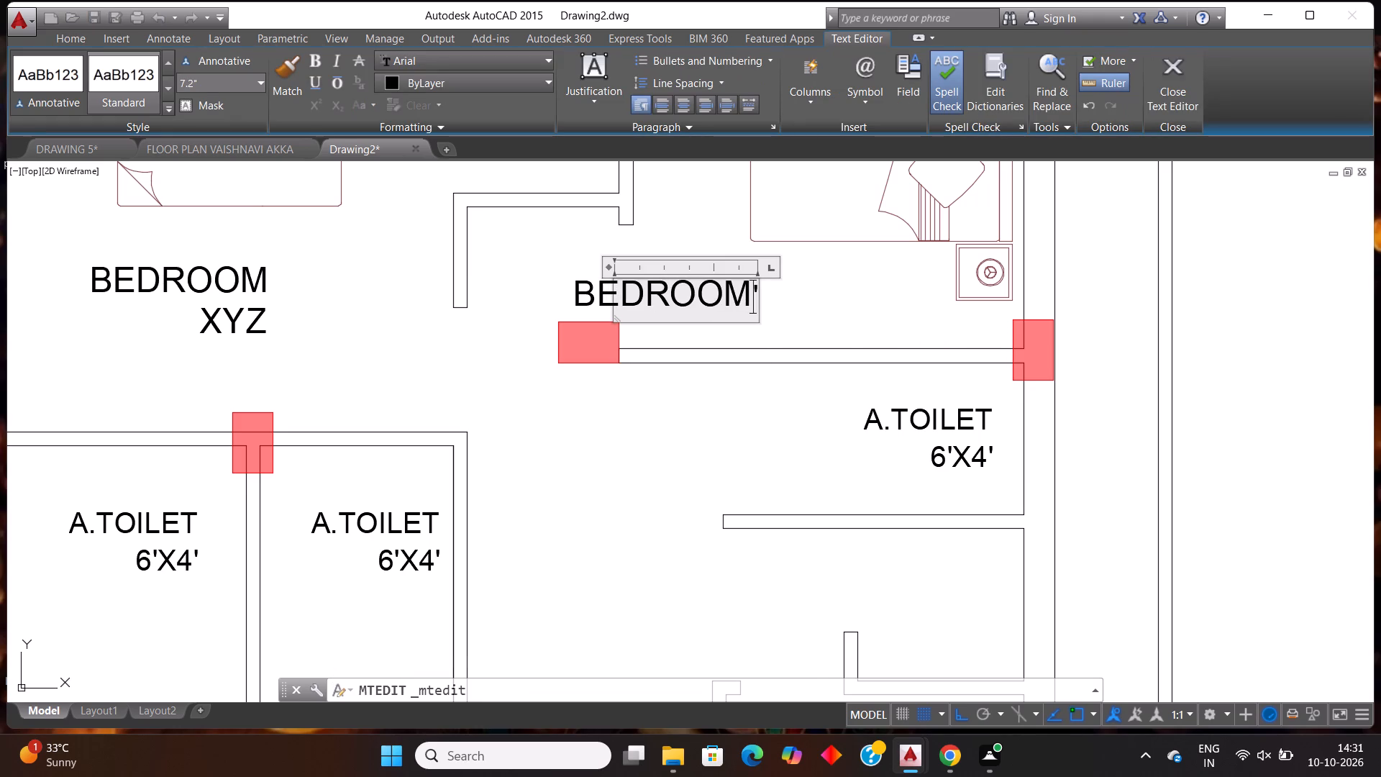
{"action": "left_click", "coordinate": [839, 303]}
Move the upper right bedroom's BEDROOM label horizontally to the right, away from above the red column.
{"action": "scroll", "coordinate": [740, 276], "scroll_direction": "down", "scroll_amount": 2}
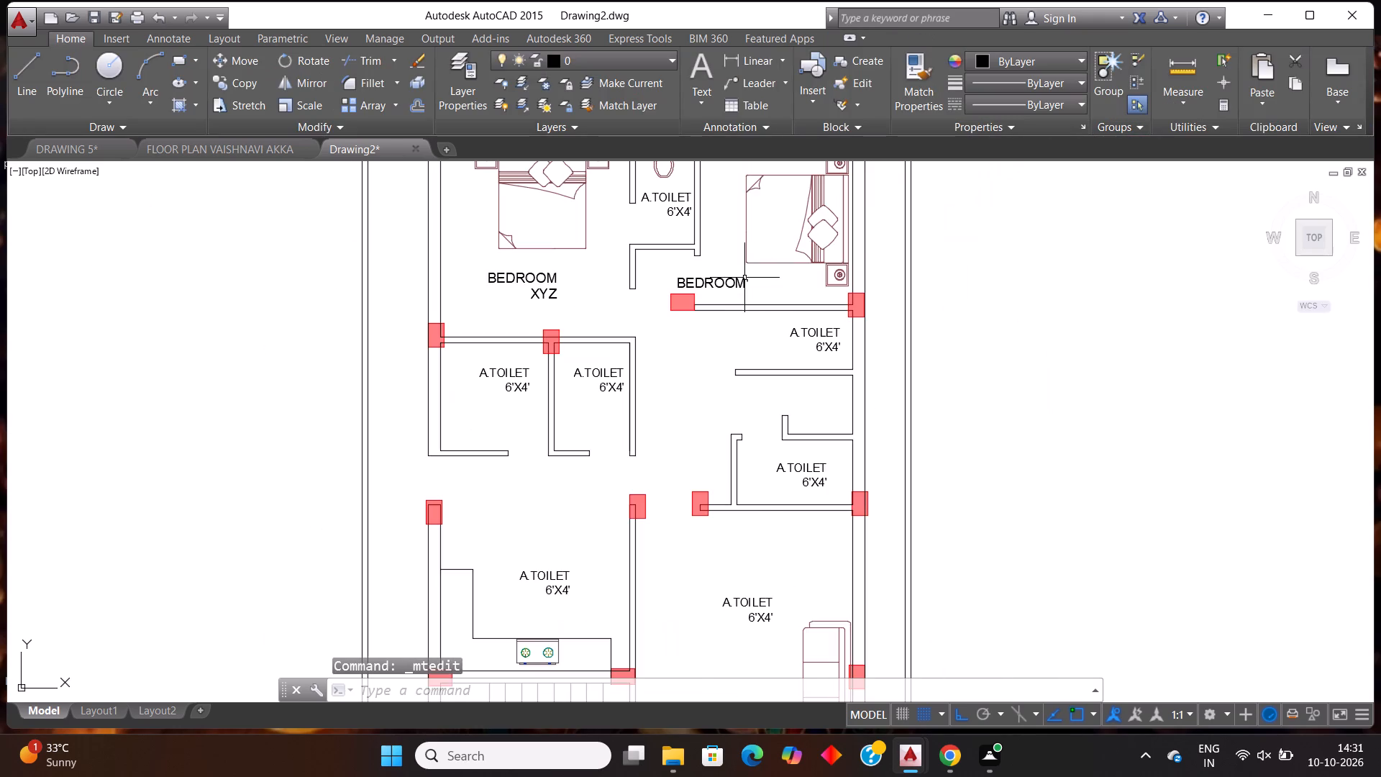
{"action": "scroll", "coordinate": [756, 320], "scroll_direction": "up", "scroll_amount": 2}
{"action": "left_click", "coordinate": [757, 237]}
{"action": "left_click", "coordinate": [694, 196]}
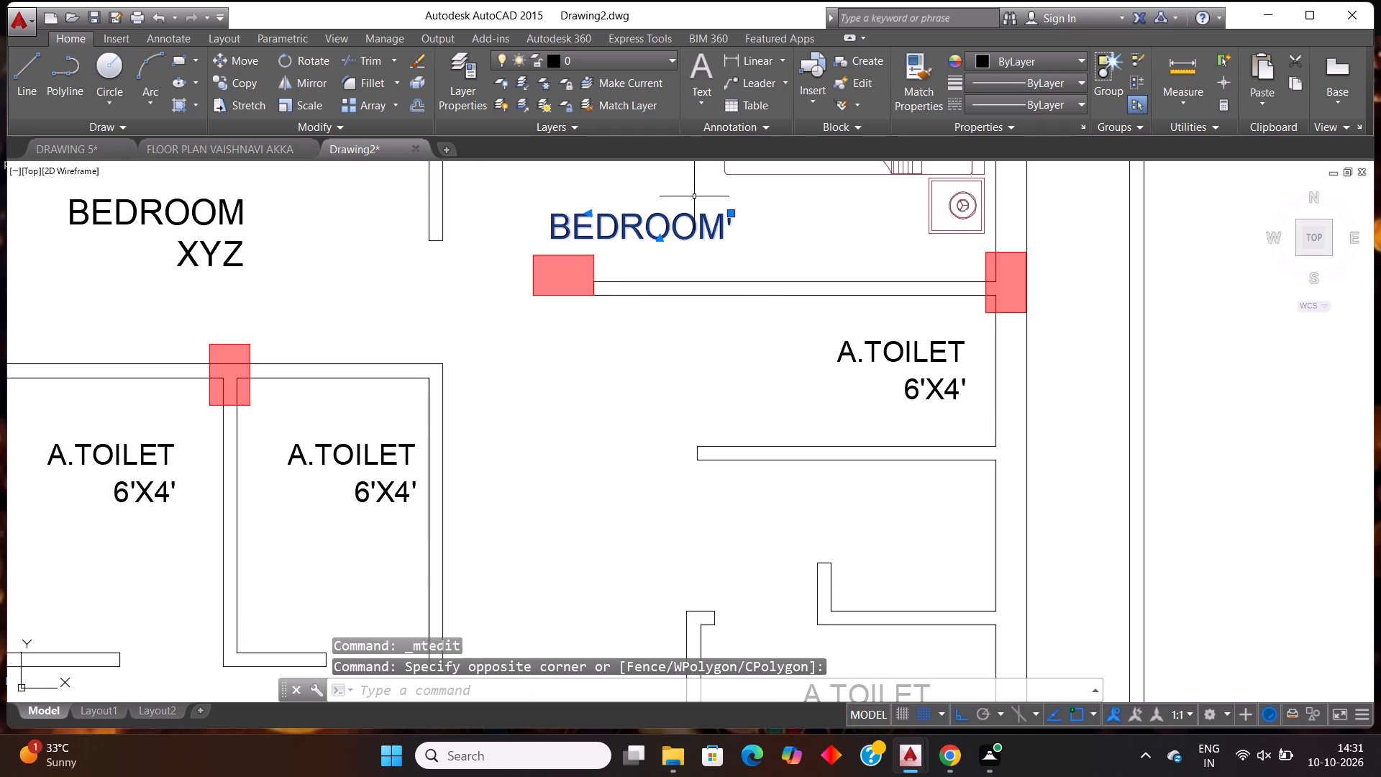
{"action": "key", "text": "m"}
{"action": "key", "text": "Return"}
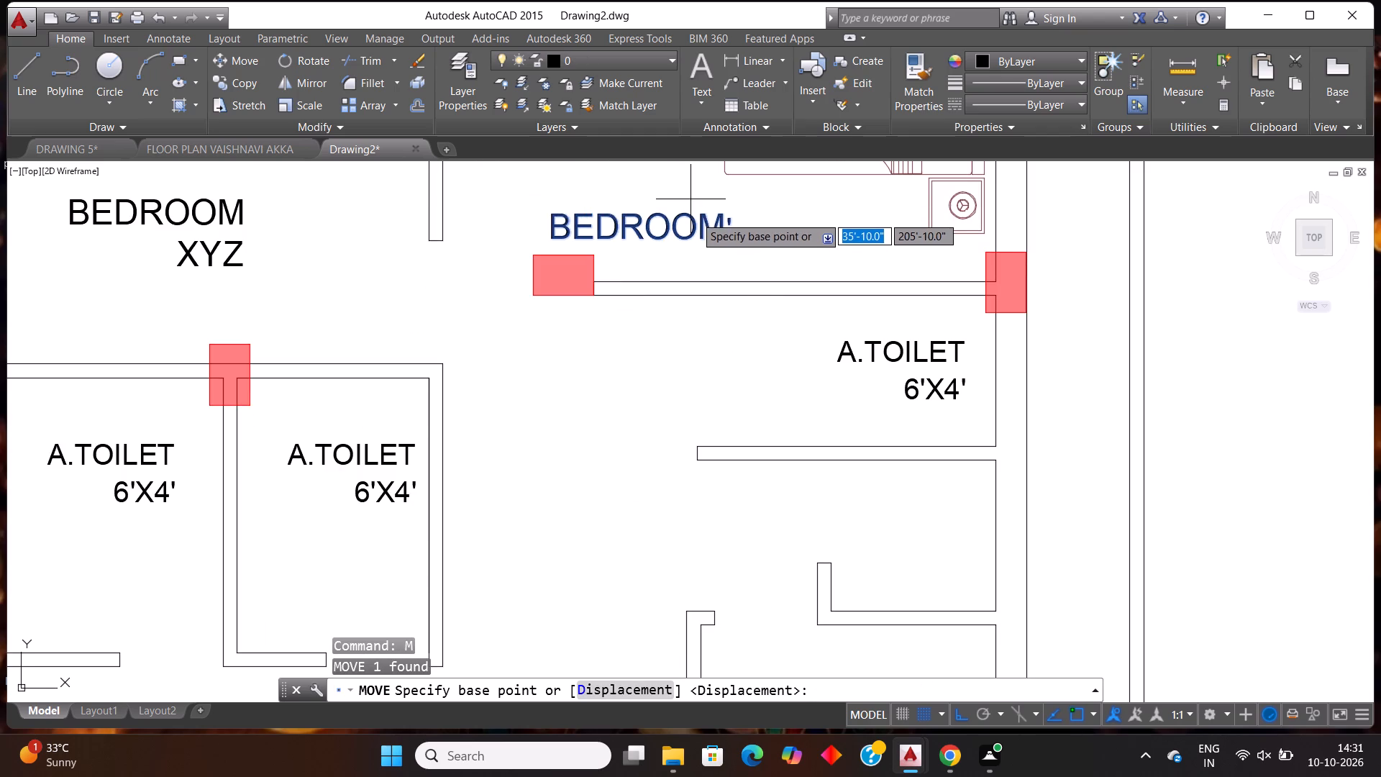
{"action": "left_click_drag", "start_coordinate": [707, 234], "coordinate": [748, 220]}
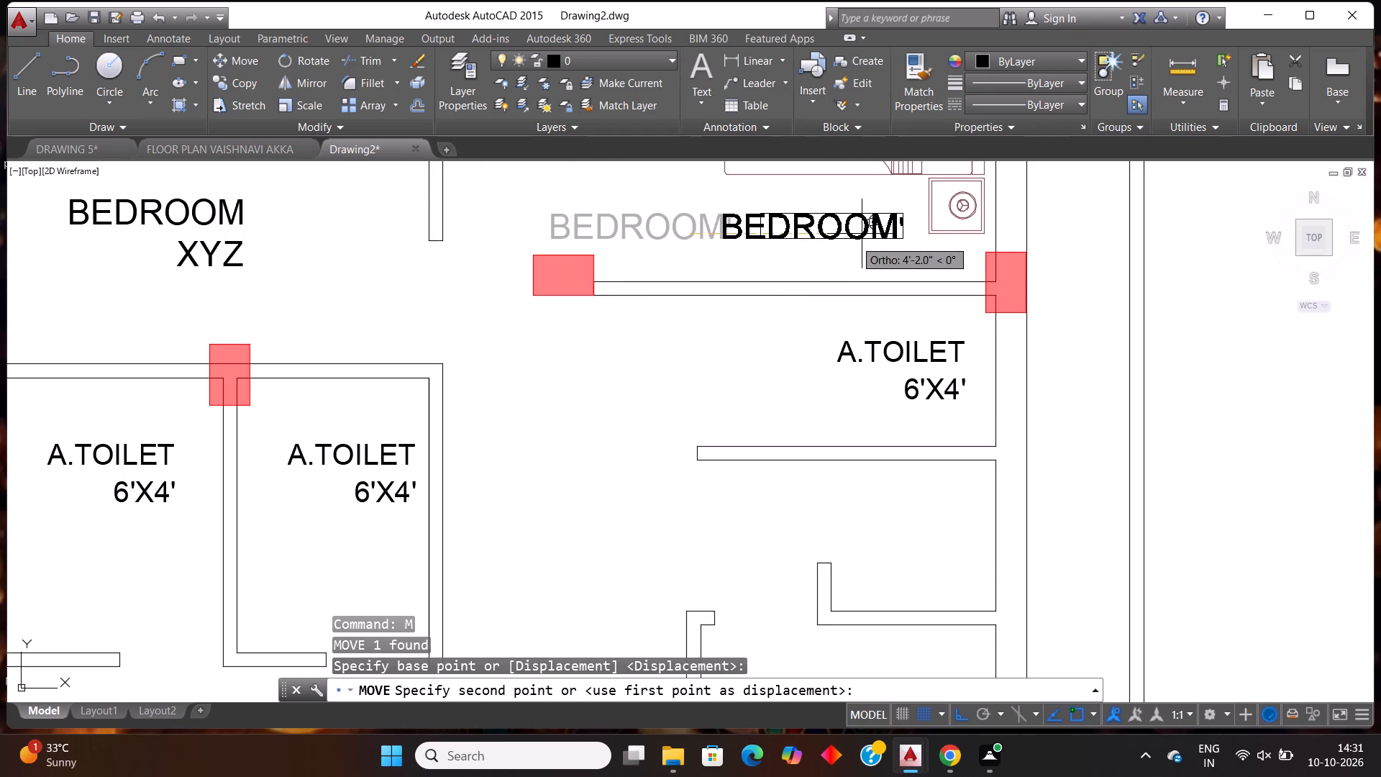
{"action": "left_click", "coordinate": [786, 216]}
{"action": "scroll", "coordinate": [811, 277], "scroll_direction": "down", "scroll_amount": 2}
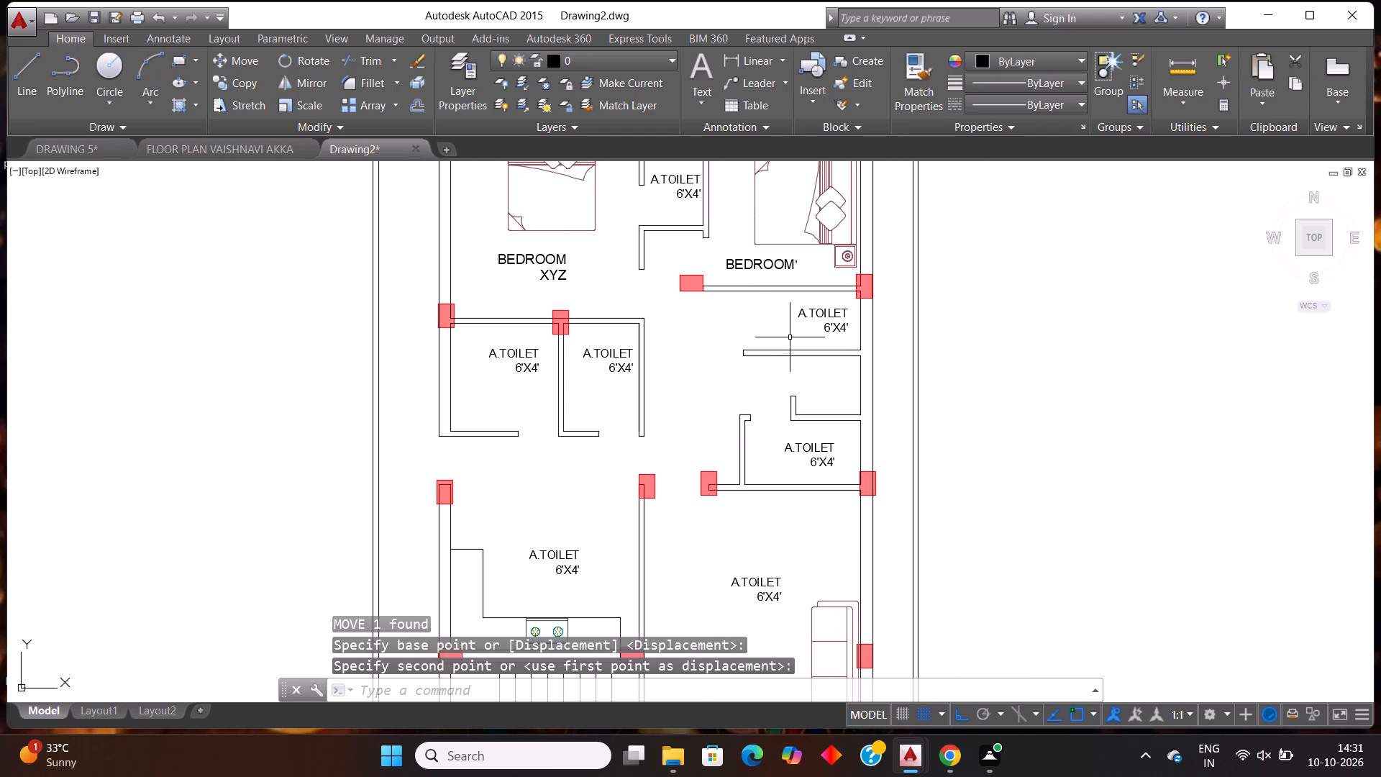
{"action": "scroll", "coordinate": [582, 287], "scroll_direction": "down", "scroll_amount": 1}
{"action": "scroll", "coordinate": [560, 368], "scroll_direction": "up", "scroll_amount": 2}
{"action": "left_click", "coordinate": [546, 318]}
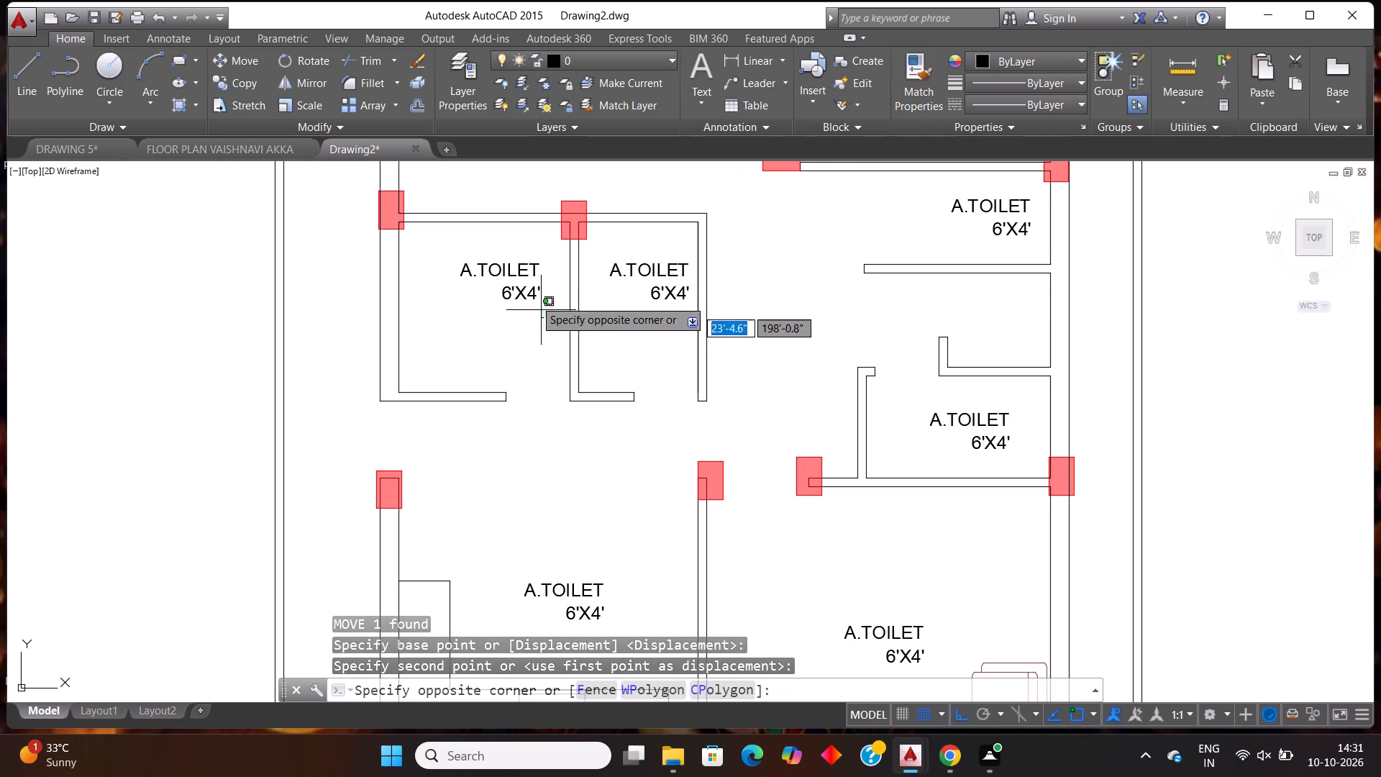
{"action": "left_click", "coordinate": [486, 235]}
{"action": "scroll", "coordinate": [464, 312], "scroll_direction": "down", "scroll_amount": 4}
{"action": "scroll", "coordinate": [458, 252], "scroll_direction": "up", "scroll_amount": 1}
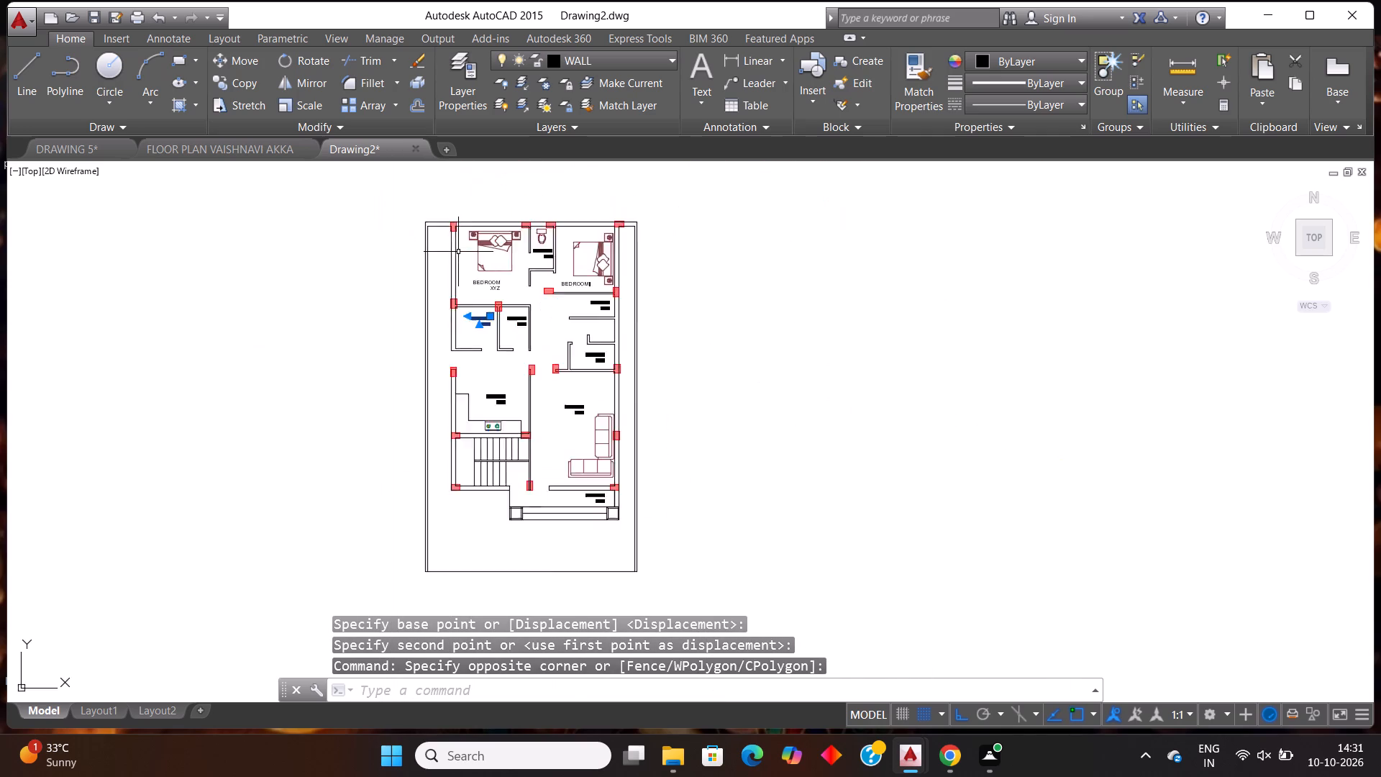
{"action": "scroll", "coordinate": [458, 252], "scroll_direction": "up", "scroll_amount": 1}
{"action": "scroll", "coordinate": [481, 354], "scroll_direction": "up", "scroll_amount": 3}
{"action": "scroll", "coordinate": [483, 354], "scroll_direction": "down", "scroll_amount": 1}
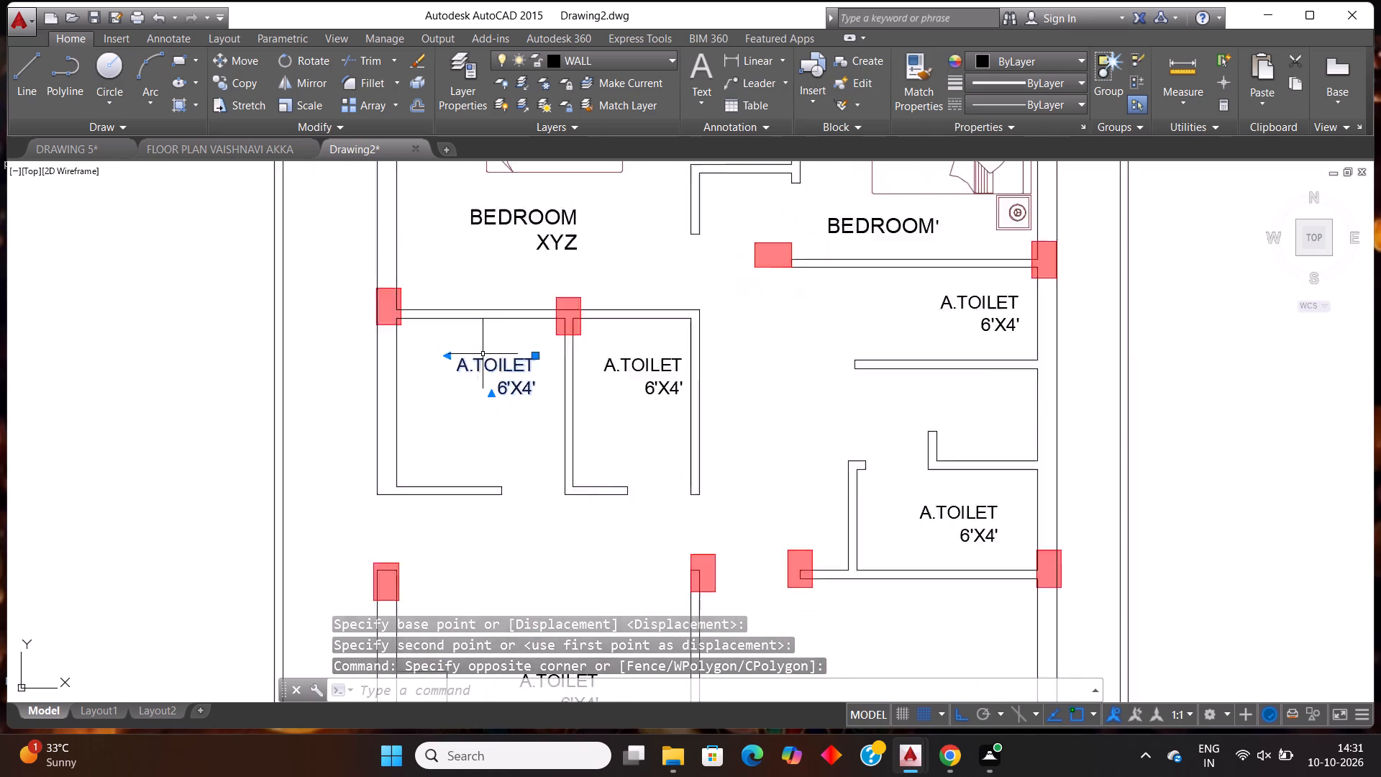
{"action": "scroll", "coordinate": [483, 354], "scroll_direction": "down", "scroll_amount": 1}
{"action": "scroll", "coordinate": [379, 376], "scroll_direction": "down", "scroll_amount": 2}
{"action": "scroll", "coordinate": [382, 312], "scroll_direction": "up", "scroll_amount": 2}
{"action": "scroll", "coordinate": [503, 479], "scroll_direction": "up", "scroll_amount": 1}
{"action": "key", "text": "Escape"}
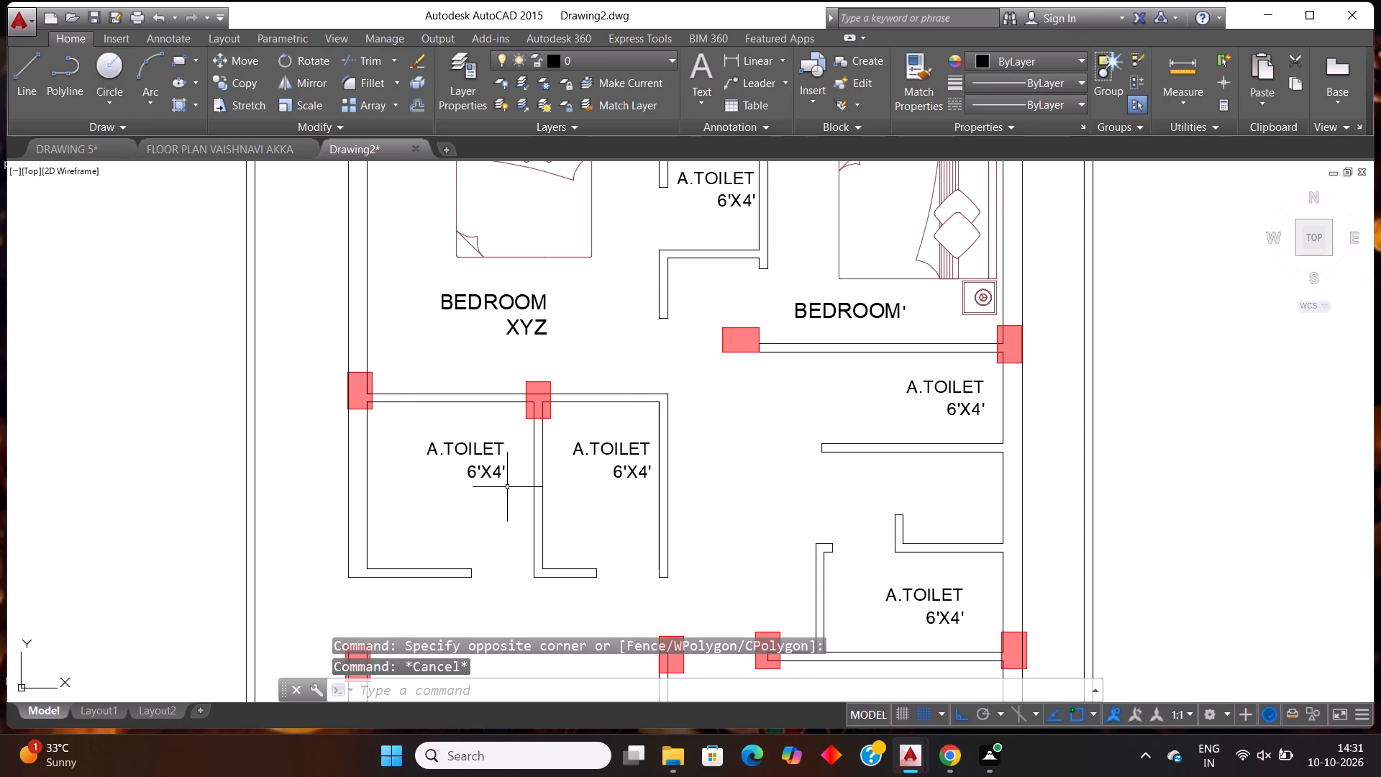
Replace the A.TOILET label in the small room below the upper left bedroom with BEDROOM, without the trailing apostrophe.
{"action": "scroll", "coordinate": [506, 487], "scroll_direction": "up", "scroll_amount": 2}
{"action": "double_click", "coordinate": [490, 414]}
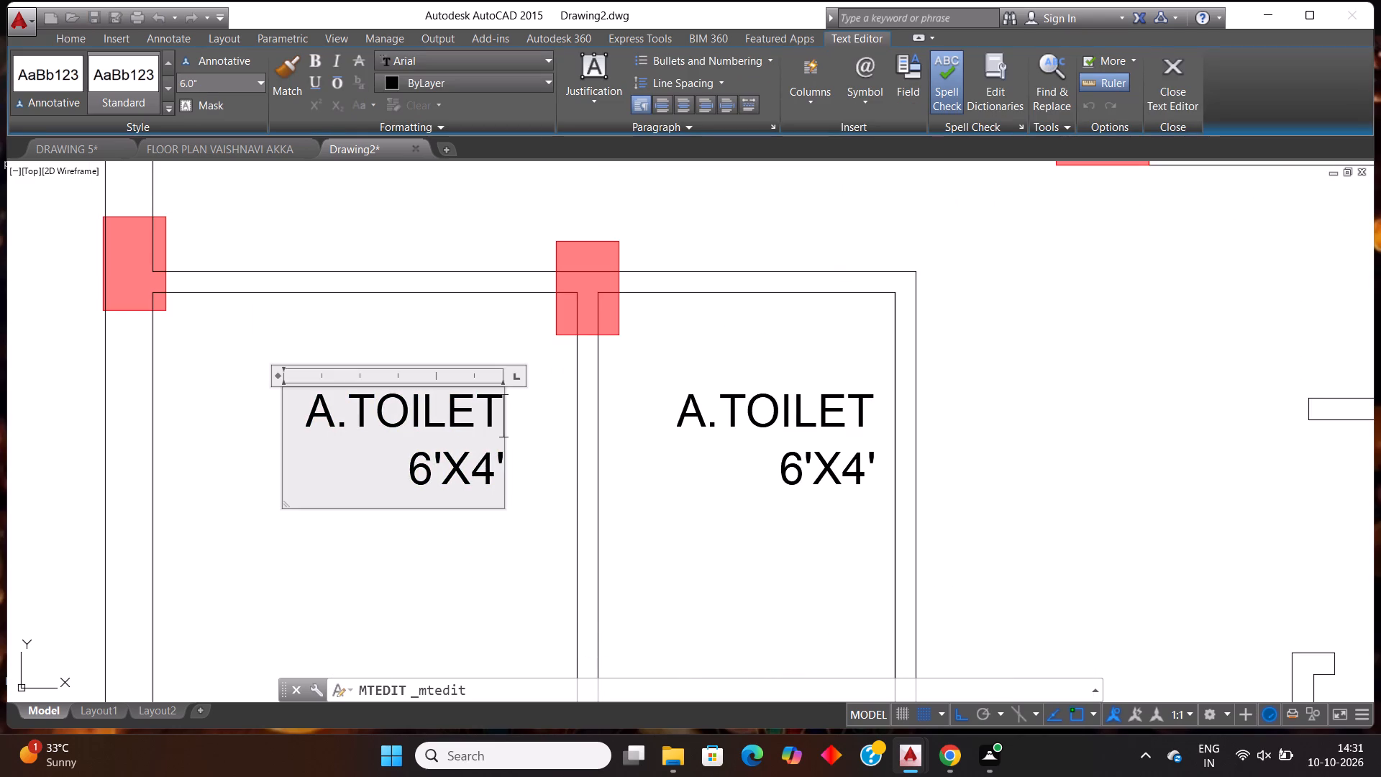
{"action": "left_click", "coordinate": [498, 469]}
{"action": "key", "text": "BackSpace"}
{"action": "key", "text": "BackSpace"}
{"action": "key", "text": "BackSpace"}
{"action": "key", "text": "BackSpace"}
{"action": "key", "text": "BackSpace"}
{"action": "key", "text": "BackSpace"}
{"action": "key", "text": "BackSpace"}
{"action": "key", "text": "BackSpace"}
{"action": "key", "text": "BackSpace"}
{"action": "key", "text": "BackSpace"}
{"action": "key", "text": "BackSpace"}
{"action": "key", "text": "BackSpace"}
{"action": "key", "text": "BackSpace"}
{"action": "key", "text": "BackSpace"}
{"action": "key", "text": "BackSpace"}
{"action": "key", "text": "BackSpace"}
{"action": "key", "text": "BackSpace"}
{"action": "key", "text": "BackSpace"}
{"action": "key", "text": "BackSpace"}
{"action": "key", "text": "BackSpace"}
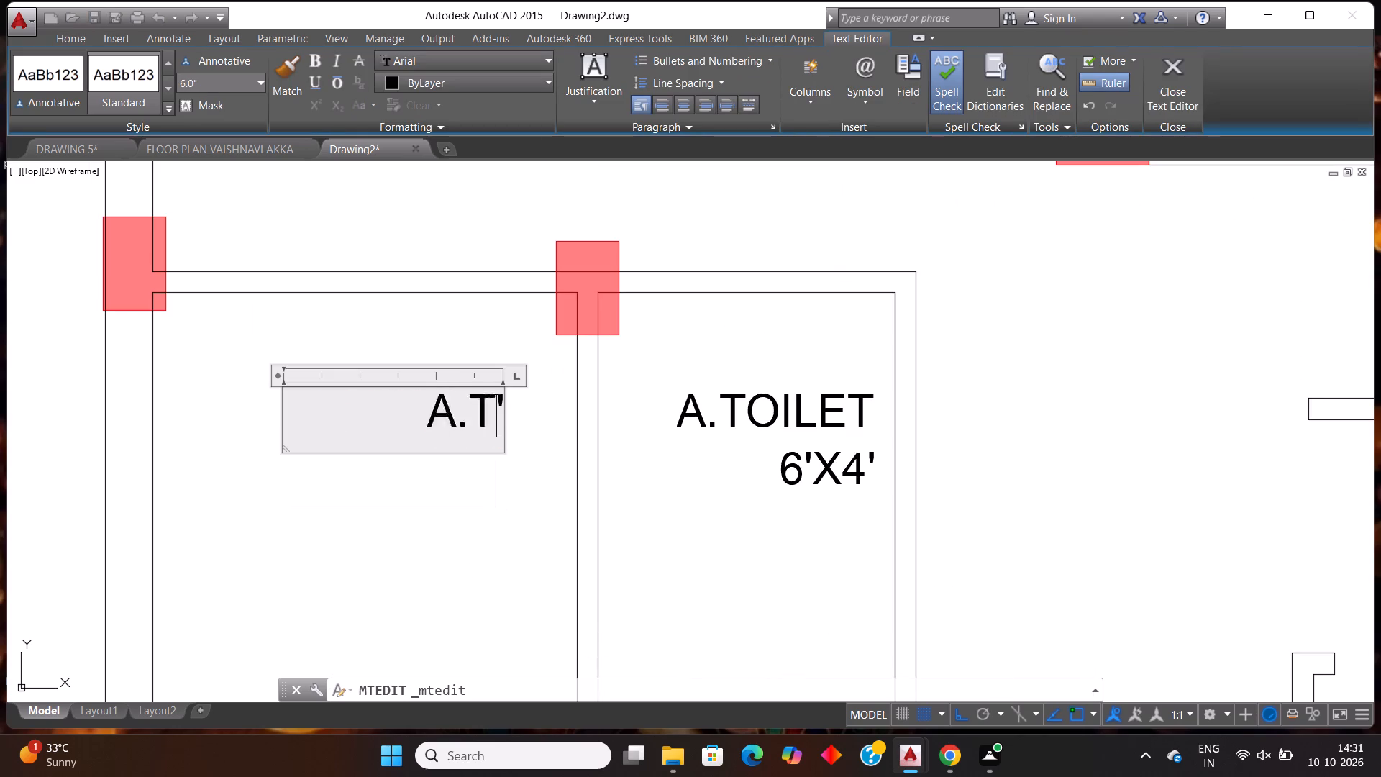
{"action": "type", "text": "BEDROOM"}
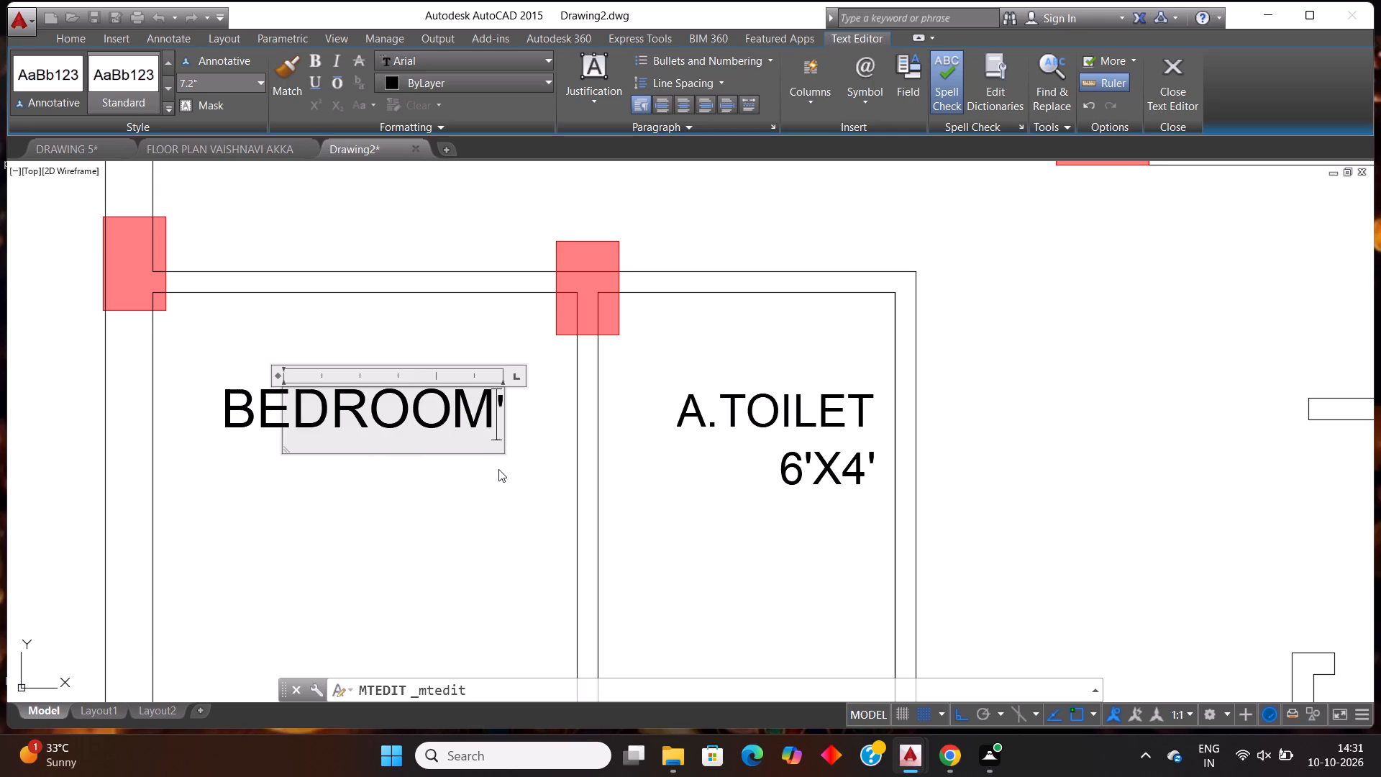
{"action": "key", "text": "Right"}
{"action": "key", "text": "BackSpace"}
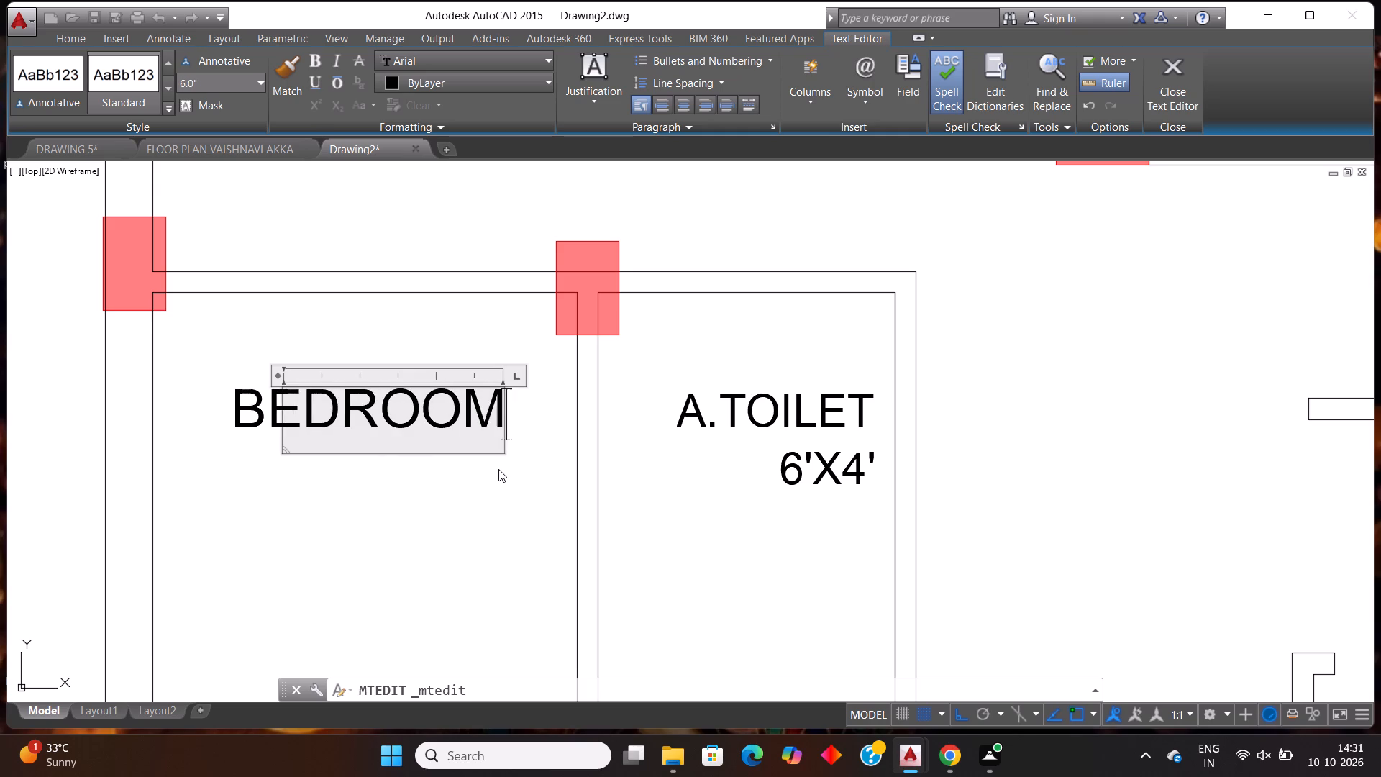
{"action": "key", "text": "Return"}
{"action": "left_click", "coordinate": [475, 528]}
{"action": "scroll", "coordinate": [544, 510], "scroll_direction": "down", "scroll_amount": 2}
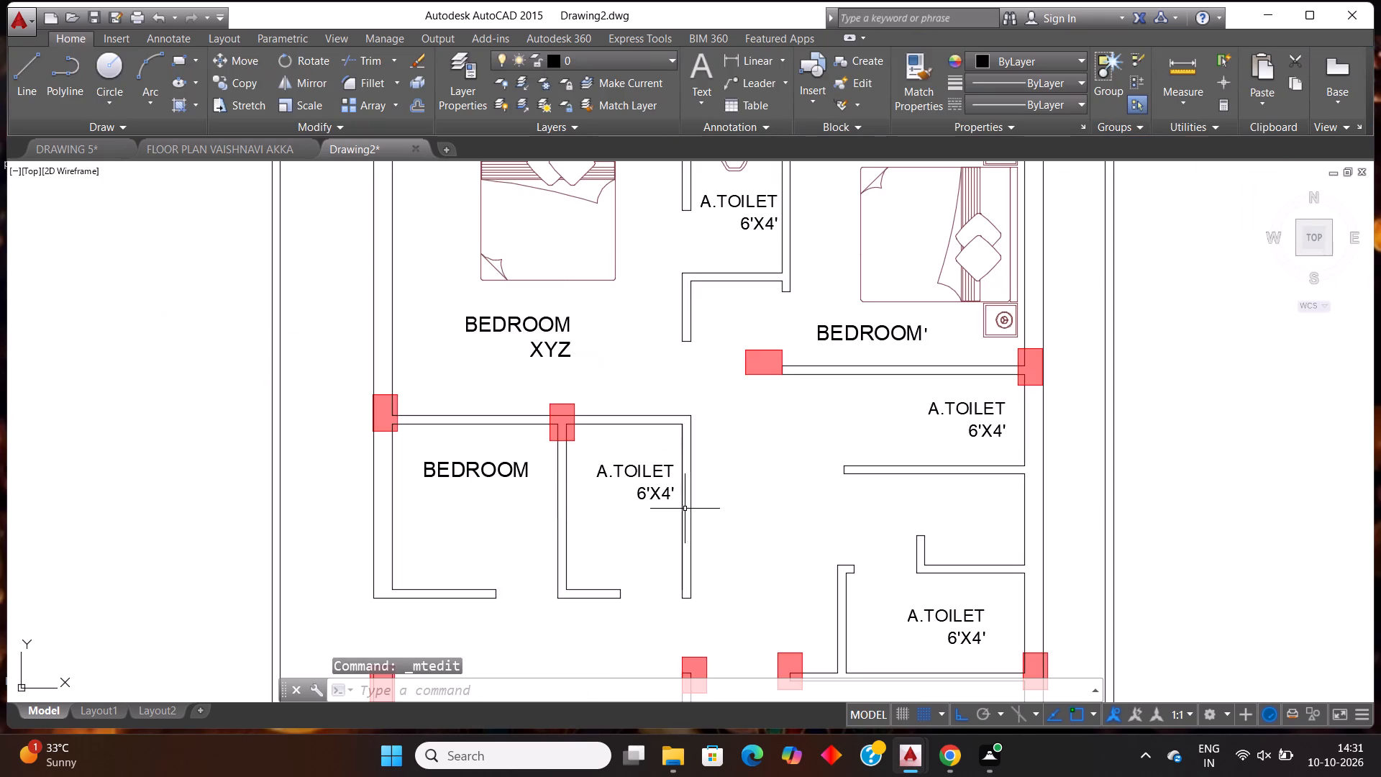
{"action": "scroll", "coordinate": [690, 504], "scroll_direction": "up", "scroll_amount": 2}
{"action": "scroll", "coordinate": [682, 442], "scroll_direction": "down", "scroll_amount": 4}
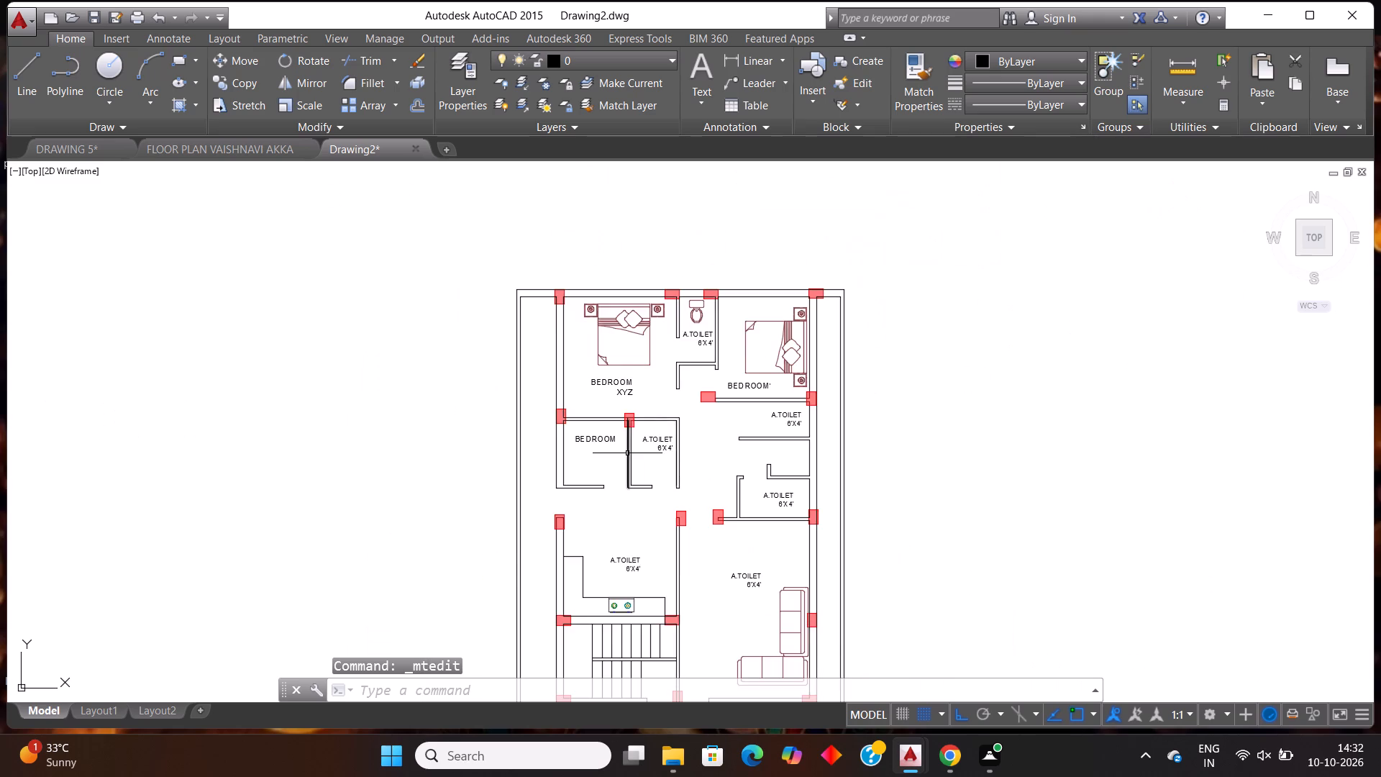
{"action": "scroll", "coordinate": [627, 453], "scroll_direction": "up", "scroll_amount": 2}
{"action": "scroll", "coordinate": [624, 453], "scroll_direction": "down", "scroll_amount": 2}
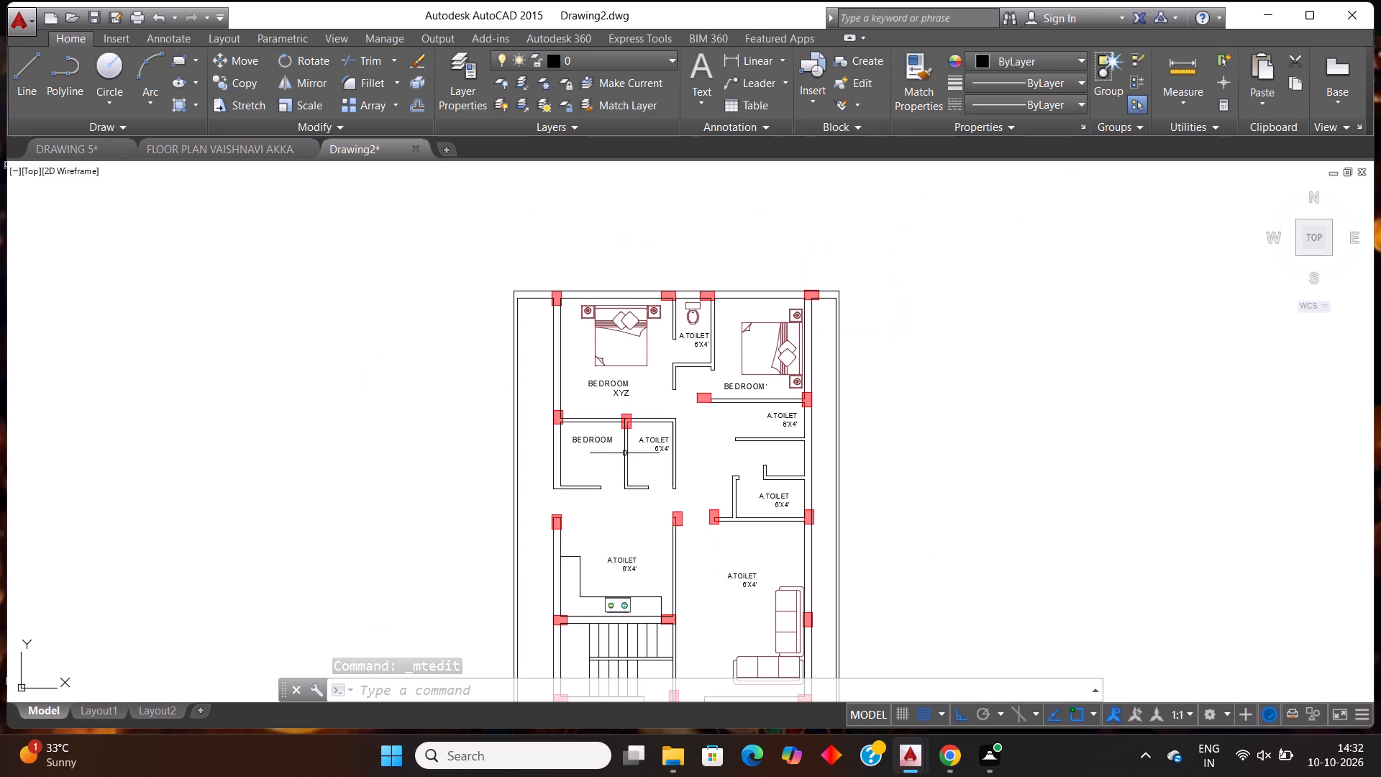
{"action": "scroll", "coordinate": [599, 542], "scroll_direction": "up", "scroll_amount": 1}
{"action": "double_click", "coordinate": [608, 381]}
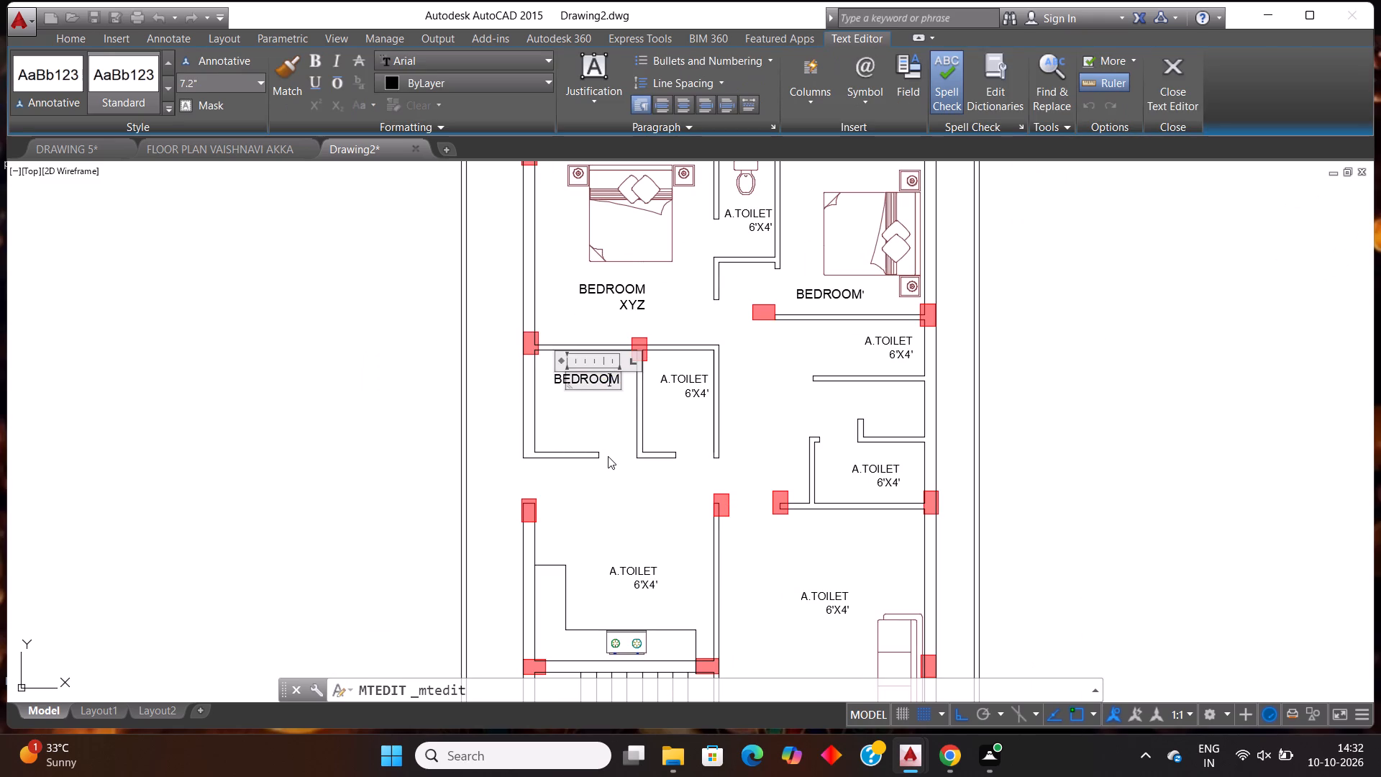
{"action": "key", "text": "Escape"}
Replace the A.TOILET 6'X4' label in the room with the stove counter with KITCHEN.
{"action": "scroll", "coordinate": [608, 456], "scroll_direction": "down", "scroll_amount": 2}
{"action": "scroll", "coordinate": [650, 508], "scroll_direction": "up", "scroll_amount": 2}
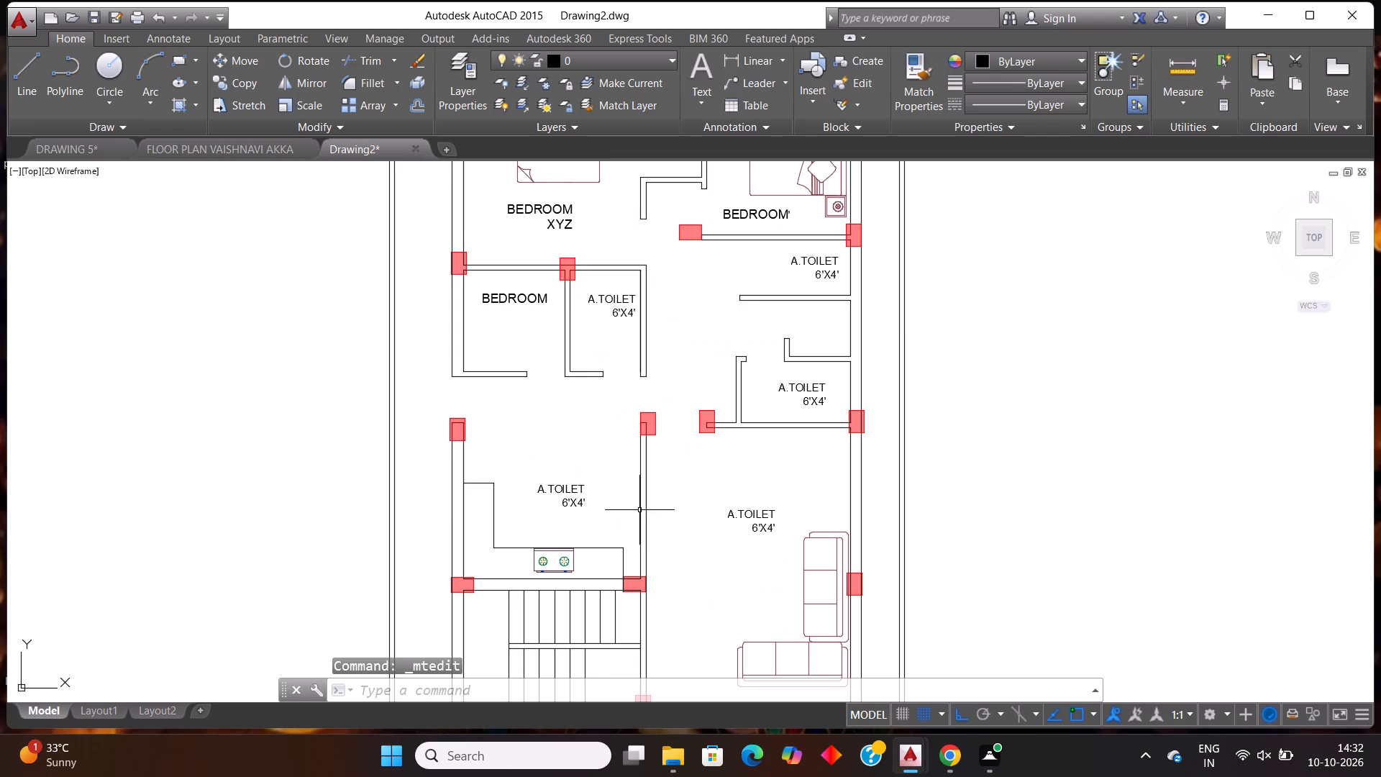
{"action": "scroll", "coordinate": [639, 510], "scroll_direction": "up", "scroll_amount": 1}
{"action": "scroll", "coordinate": [503, 485], "scroll_direction": "down", "scroll_amount": 2}
{"action": "scroll", "coordinate": [511, 486], "scroll_direction": "up", "scroll_amount": 4}
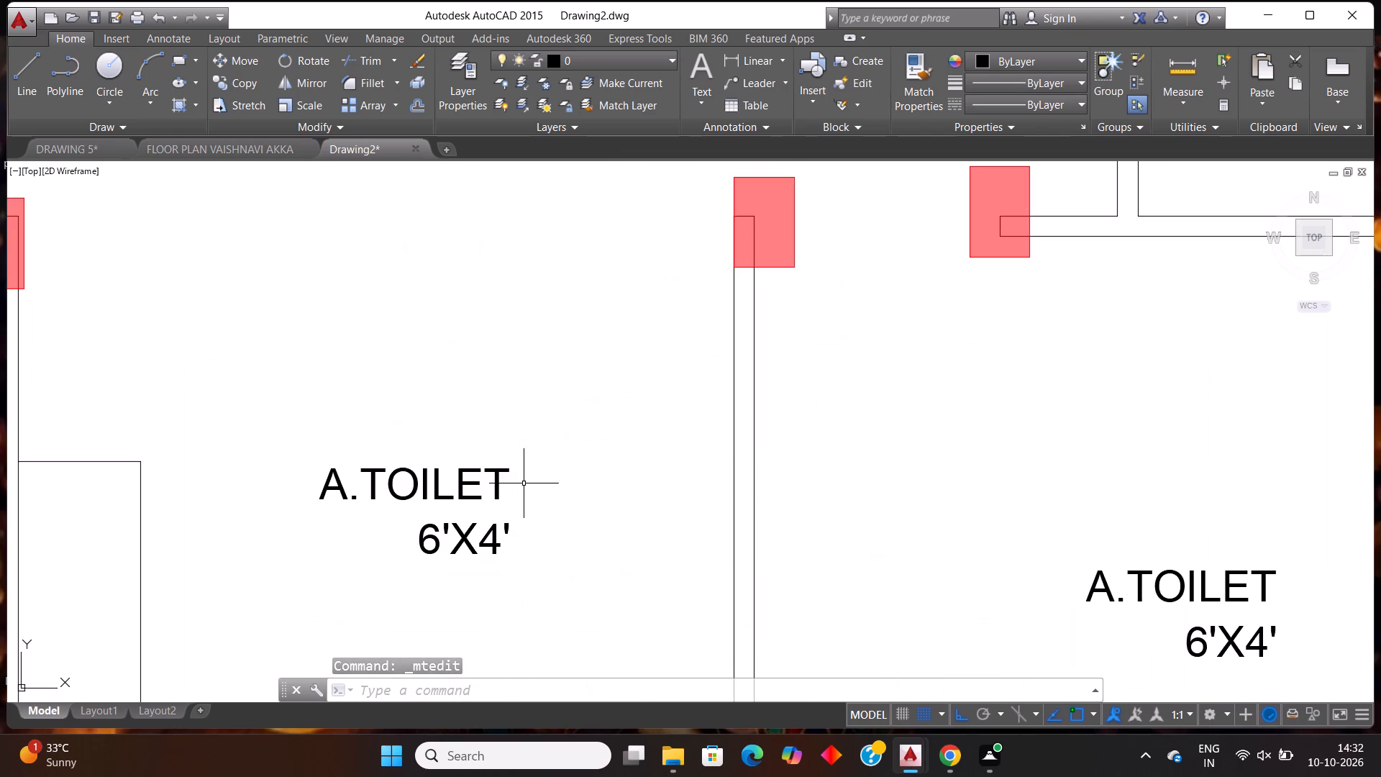
{"action": "double_click", "coordinate": [501, 541]}
{"action": "double_click", "coordinate": [503, 539]}
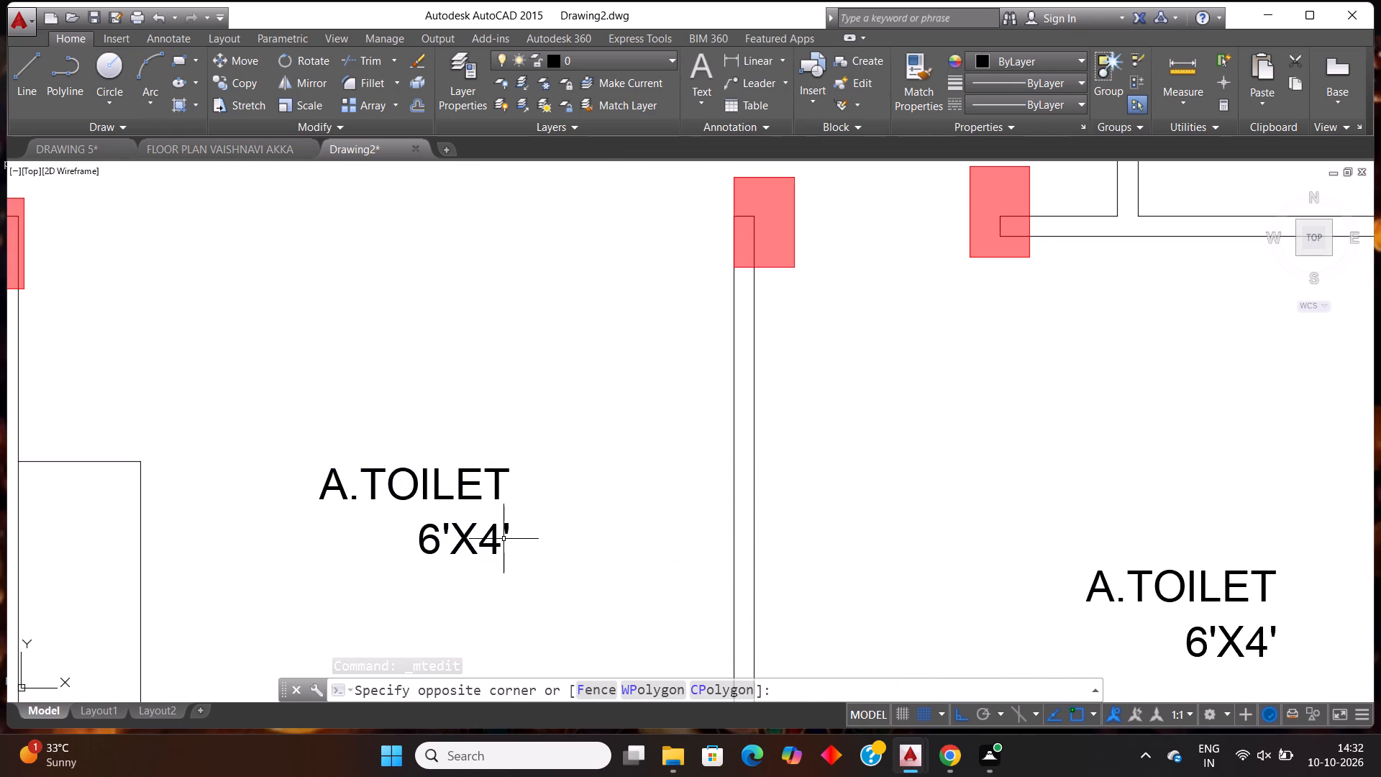
{"action": "key", "text": "Escape"}
{"action": "double_click", "coordinate": [501, 550]}
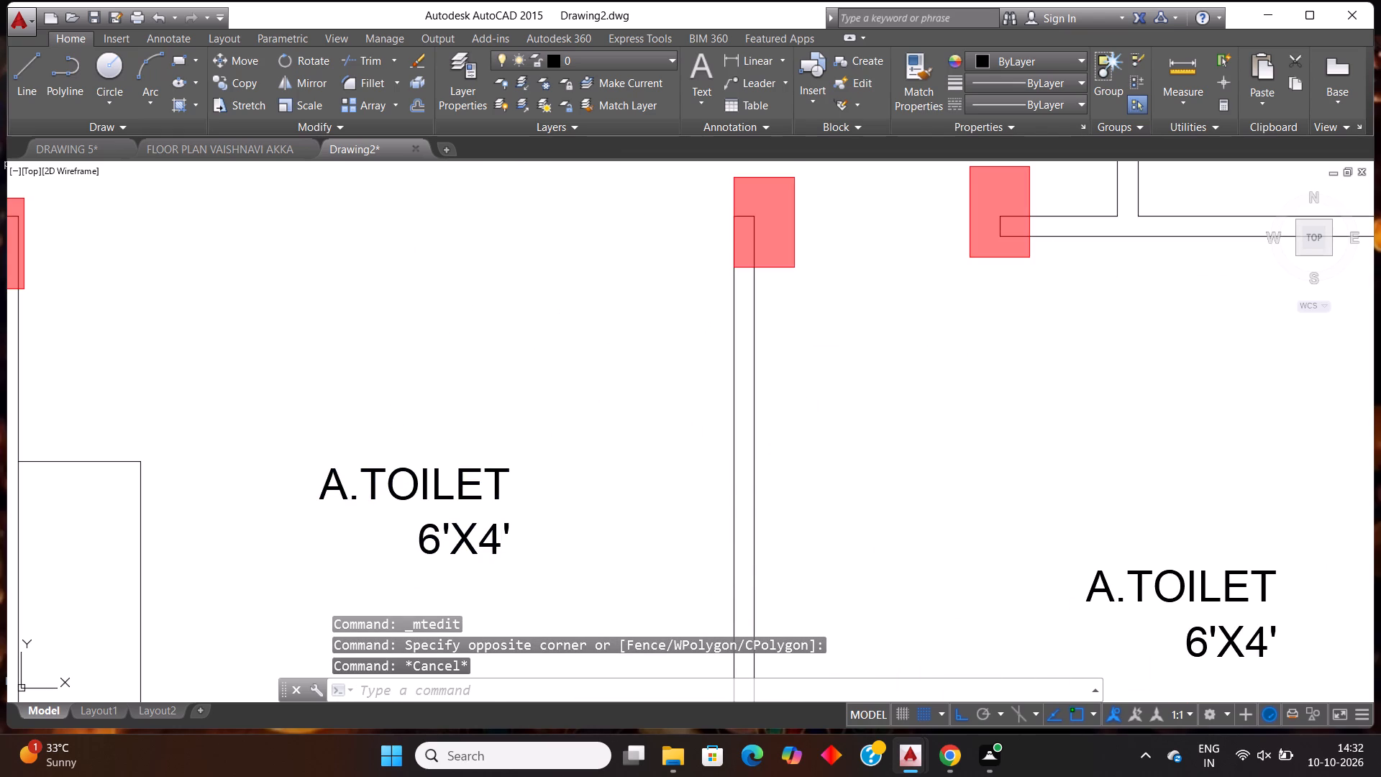
{"action": "key", "text": "Escape"}
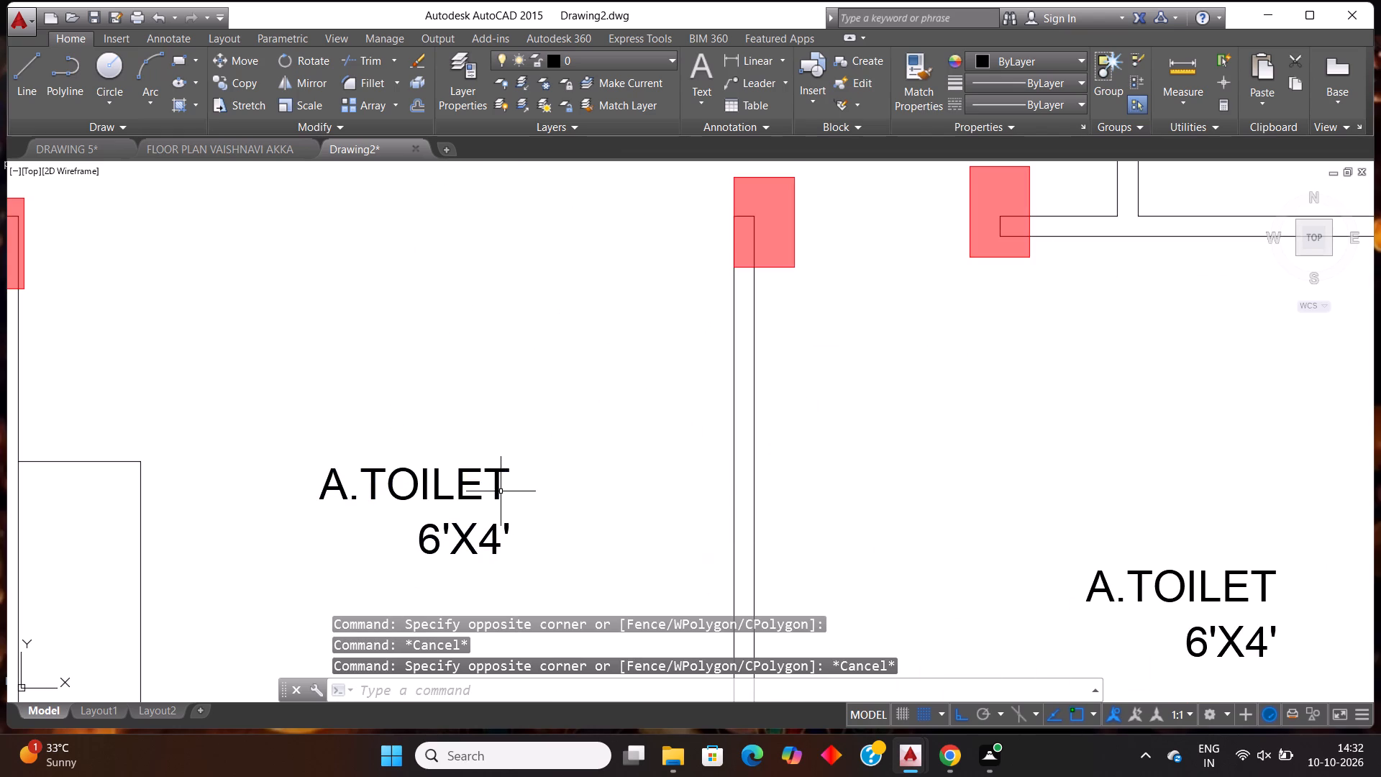
{"action": "double_click", "coordinate": [501, 491]}
{"action": "double_click", "coordinate": [499, 547]}
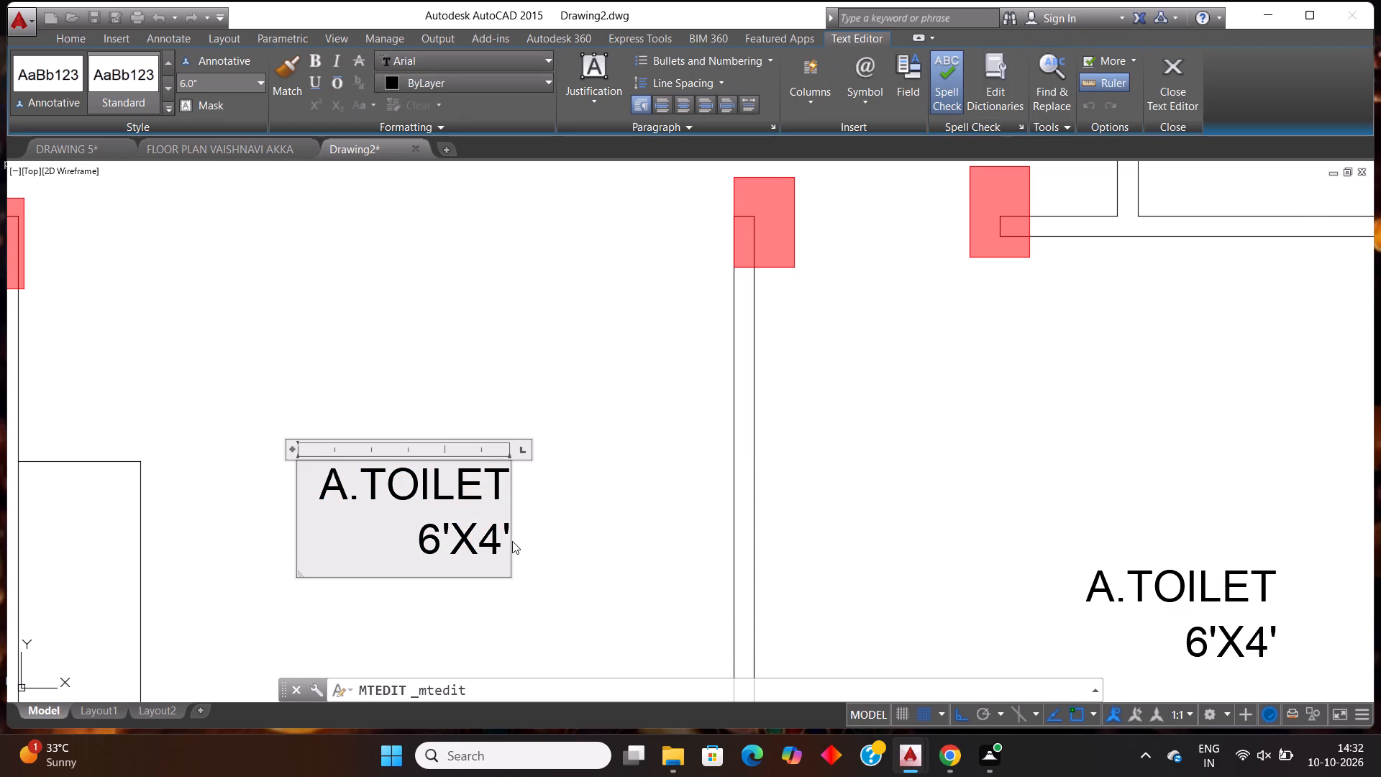
{"action": "key", "text": "Right"}
{"action": "key", "text": "BackSpace"}
{"action": "key", "text": "BackSpace"}
{"action": "key", "text": "BackSpace"}
{"action": "key", "text": "BackSpace"}
{"action": "key", "text": "BackSpace"}
{"action": "key", "text": "BackSpace"}
{"action": "key", "text": "BackSpace"}
{"action": "key", "text": "BackSpace"}
{"action": "key", "text": "BackSpace"}
{"action": "key", "text": "BackSpace"}
{"action": "key", "text": "BackSpace"}
{"action": "key", "text": "BackSpace"}
{"action": "key", "text": "BackSpace"}
{"action": "key", "text": "BackSpace"}
{"action": "key", "text": "BackSpace"}
{"action": "key", "text": "BackSpace"}
{"action": "key", "text": "BackSpace"}
{"action": "key", "text": "BackSpace"}
{"action": "key", "text": "BackSpace"}
{"action": "key", "text": "BackSpace"}
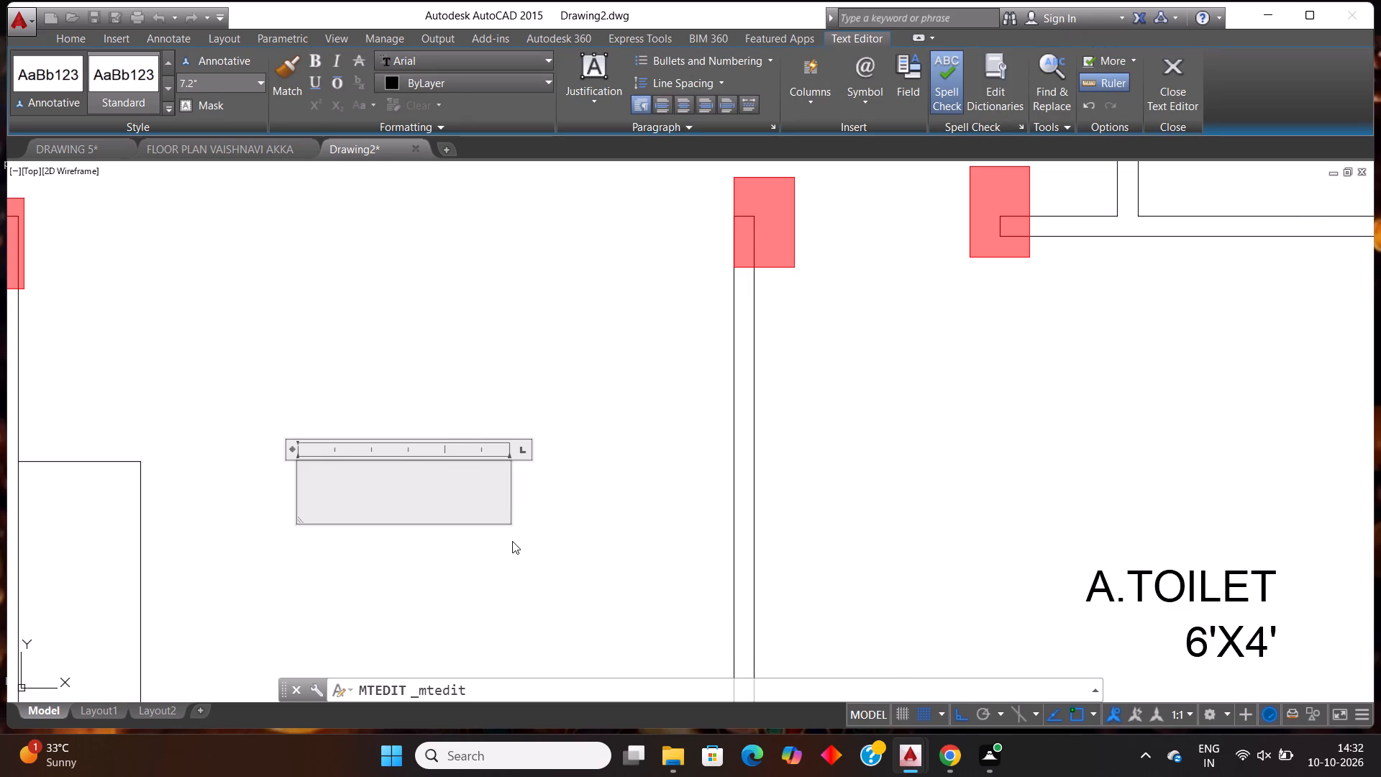
{"action": "type", "text": "KITCHEN"}
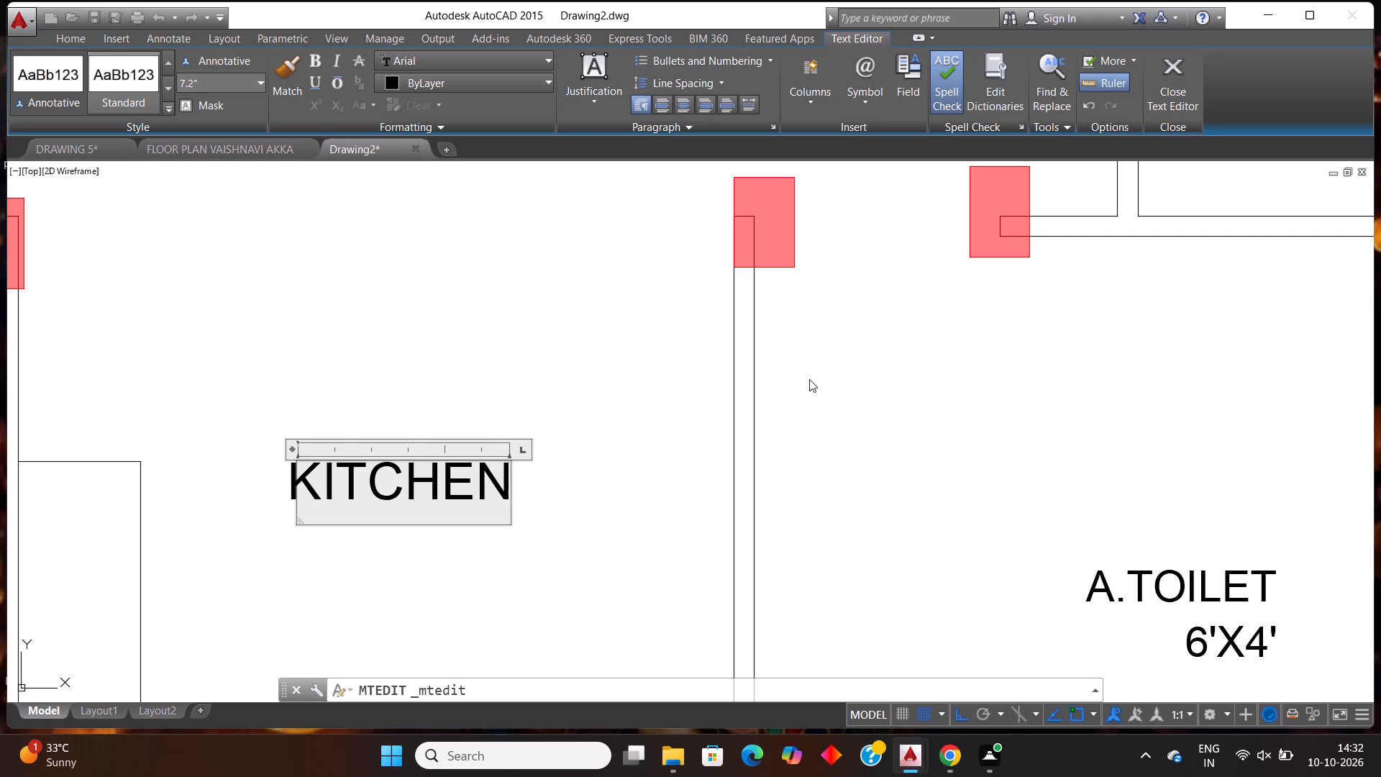
{"action": "key", "text": "Return"}
{"action": "key", "text": "Escape"}
{"action": "scroll", "coordinate": [847, 330], "scroll_direction": "down", "scroll_amount": 3}
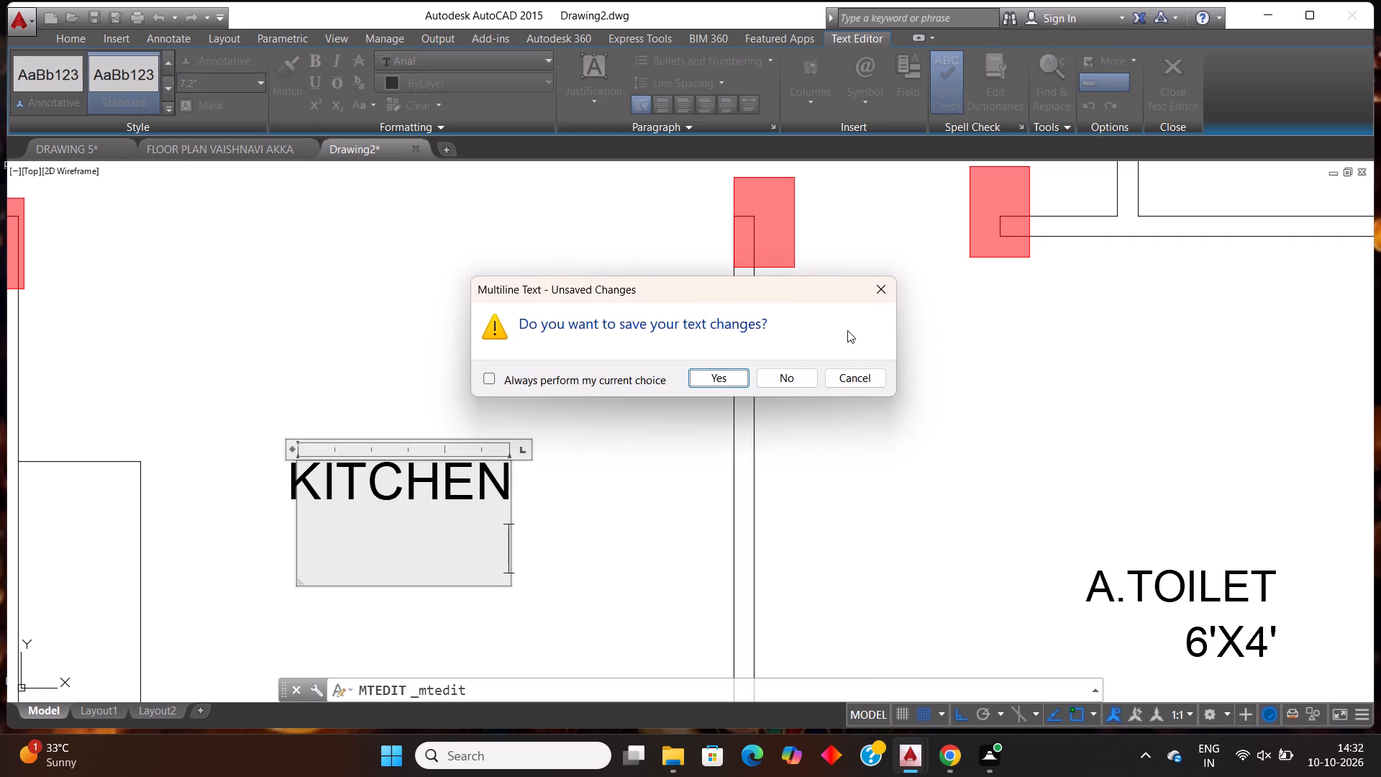
{"action": "left_click", "coordinate": [879, 283]}
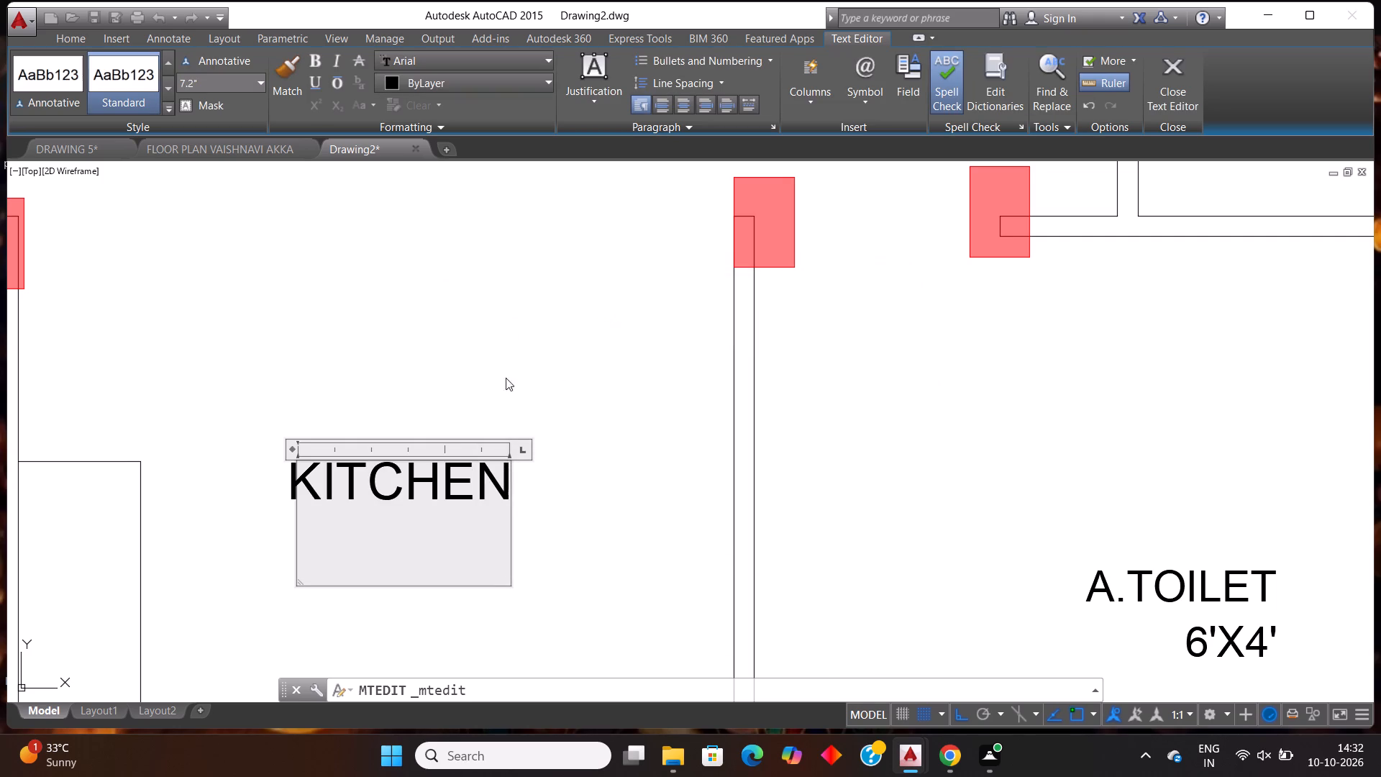
{"action": "scroll", "coordinate": [535, 372], "scroll_direction": "down", "scroll_amount": 2}
{"action": "key", "text": "Escape"}
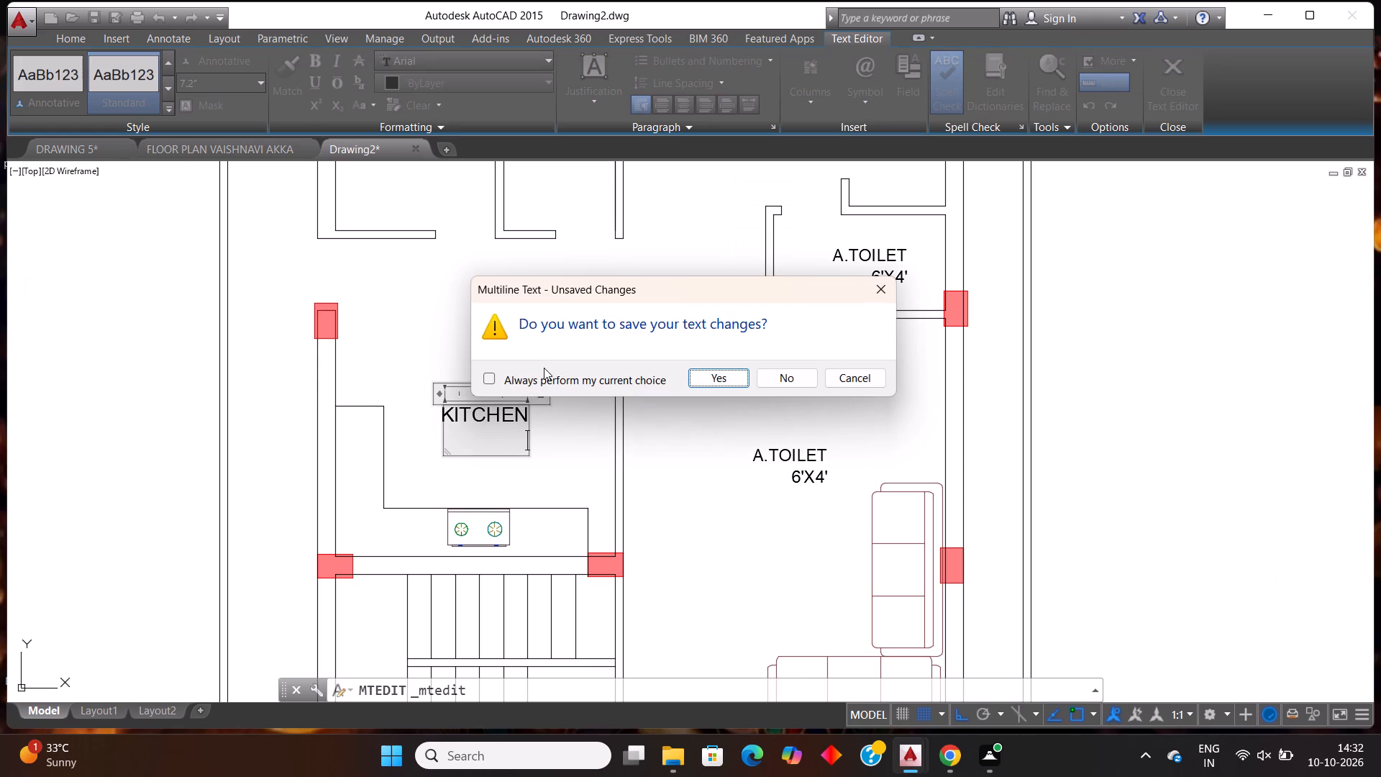
{"action": "left_click", "coordinate": [895, 288]}
{"action": "left_click", "coordinate": [573, 432]}
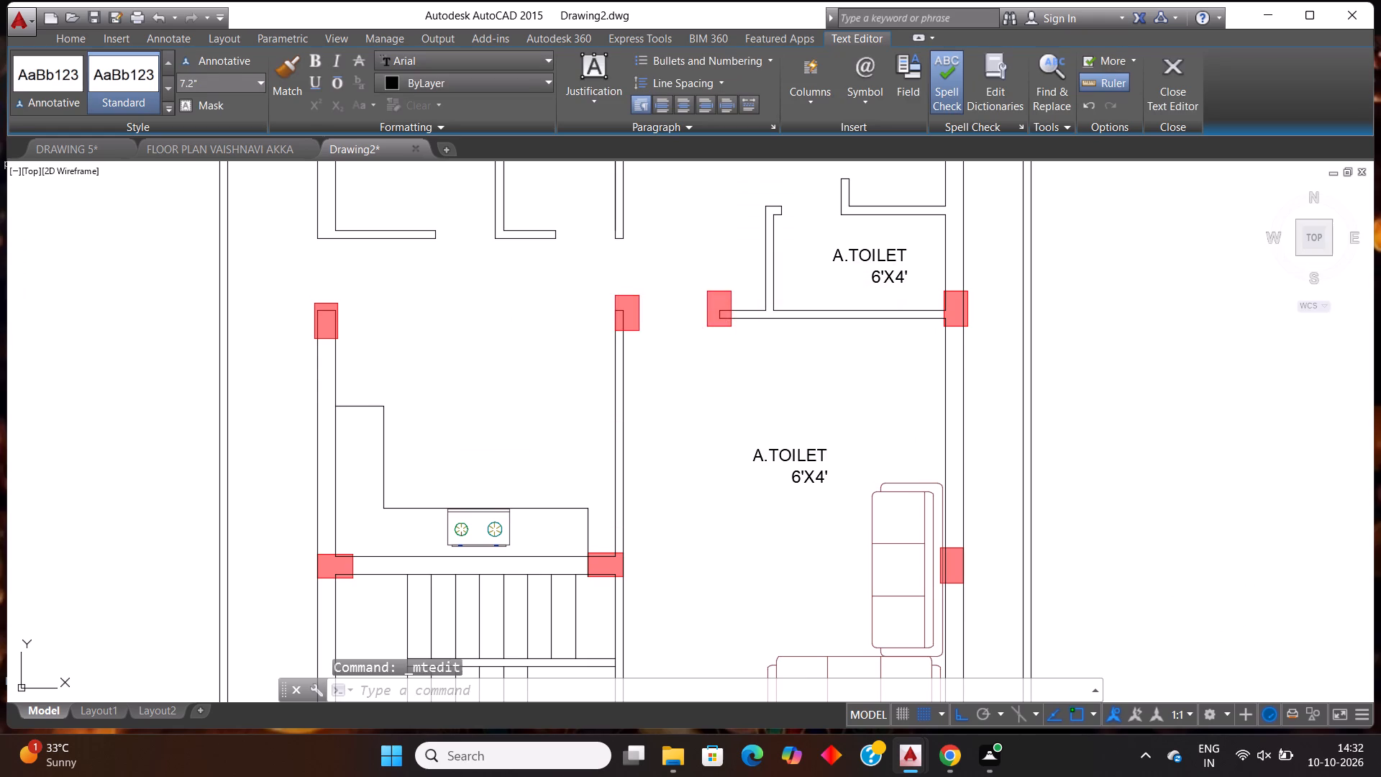
Replace the A.TOILET 6'X4' label in the room with the L-shaped sofa with LIVING, without the trailing apostrophe.
{"action": "scroll", "coordinate": [581, 424], "scroll_direction": "down", "scroll_amount": 3}
{"action": "scroll", "coordinate": [675, 441], "scroll_direction": "up", "scroll_amount": 4}
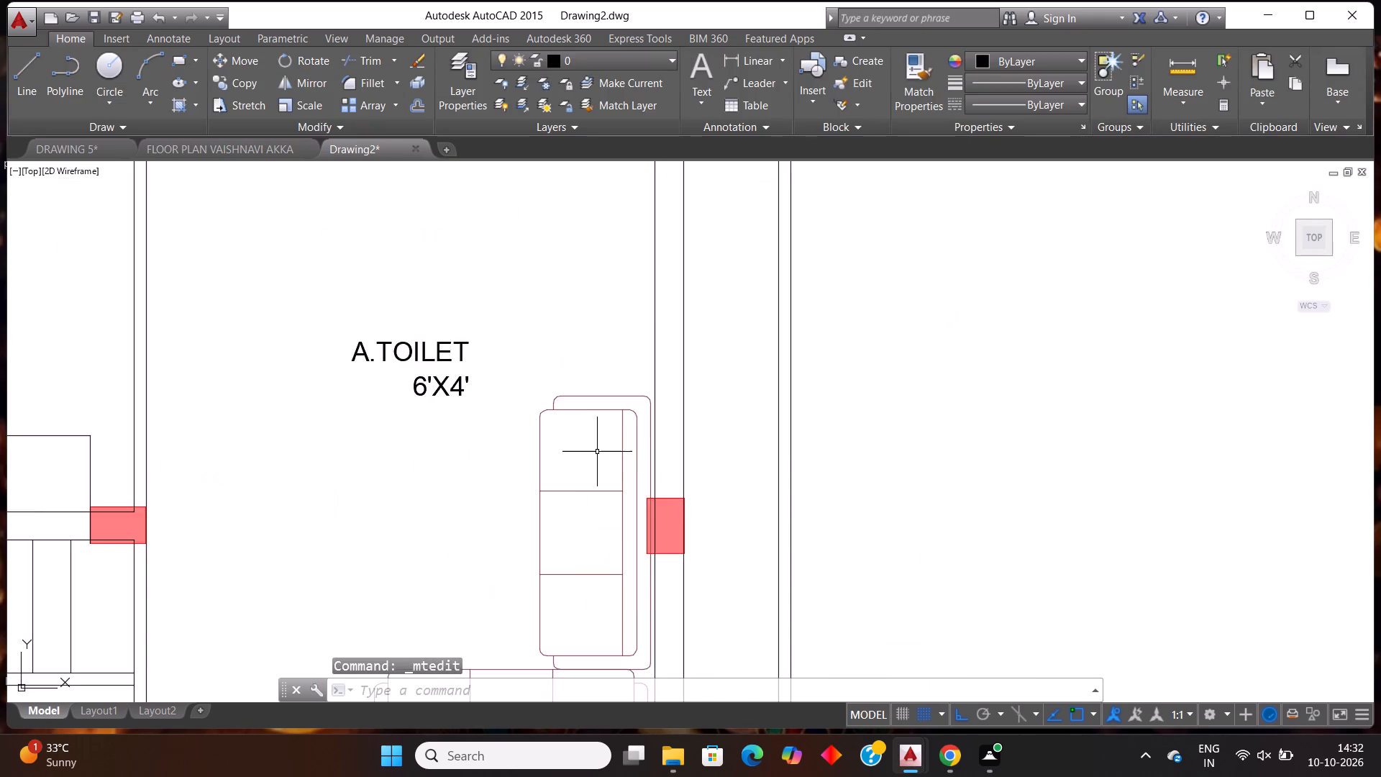
{"action": "scroll", "coordinate": [597, 452], "scroll_direction": "down", "scroll_amount": 3}
{"action": "scroll", "coordinate": [547, 447], "scroll_direction": "up", "scroll_amount": 4}
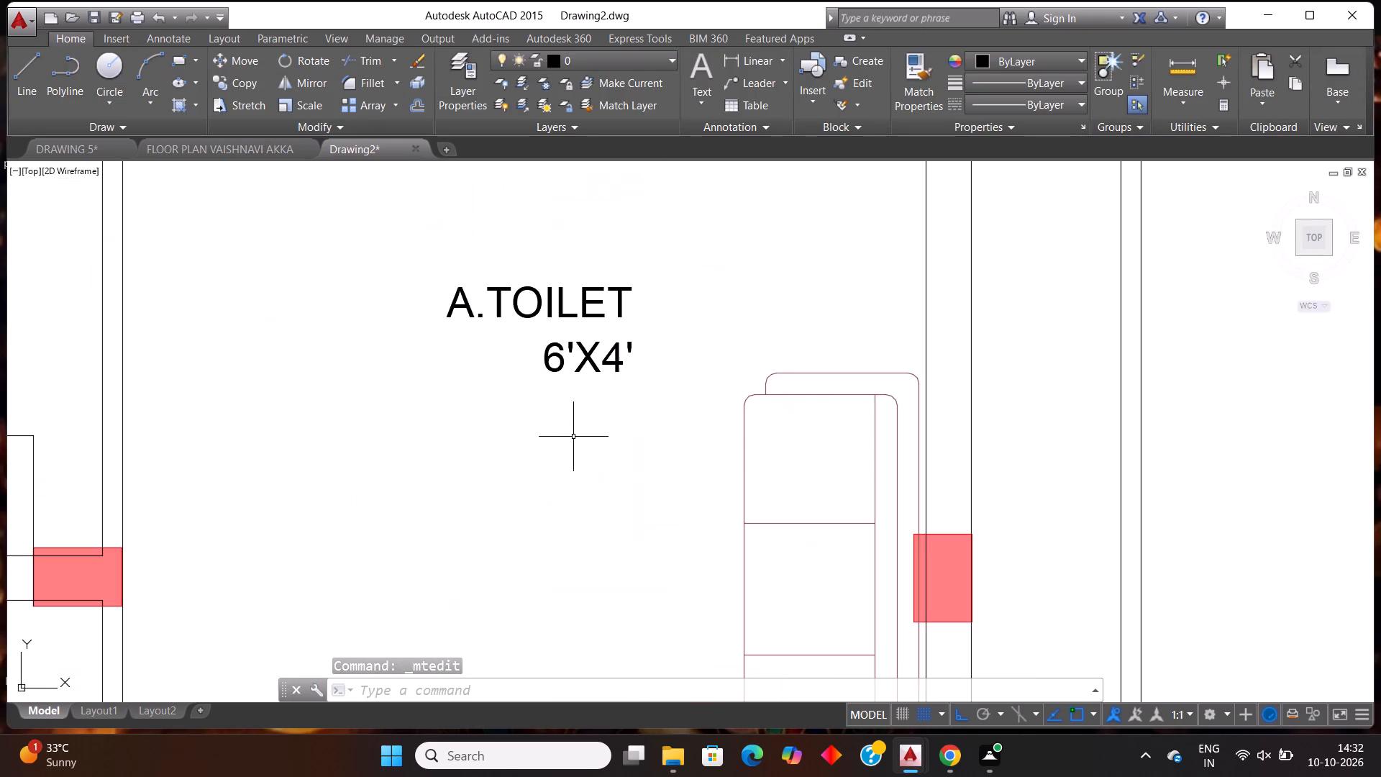
{"action": "scroll", "coordinate": [585, 423], "scroll_direction": "down", "scroll_amount": 1}
{"action": "scroll", "coordinate": [594, 409], "scroll_direction": "up", "scroll_amount": 2}
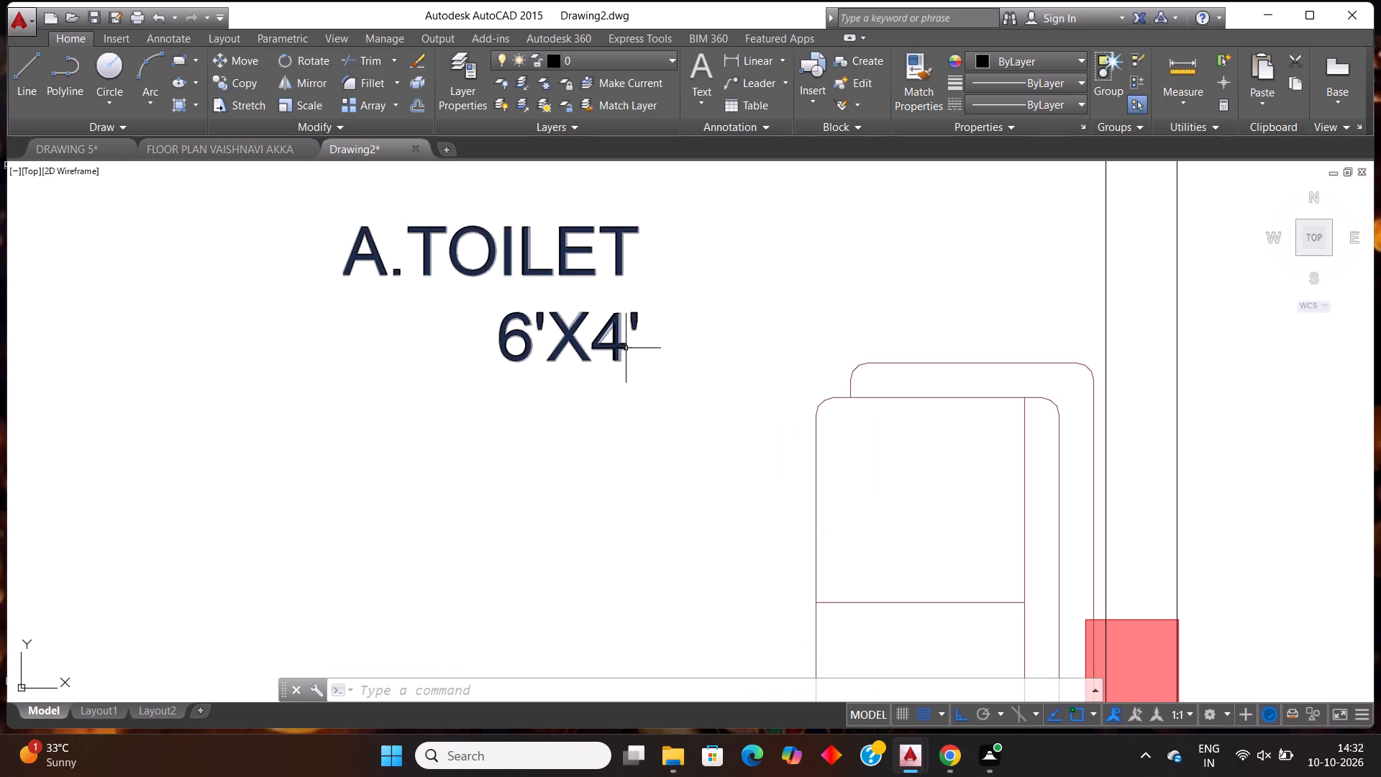
{"action": "double_click", "coordinate": [626, 348]}
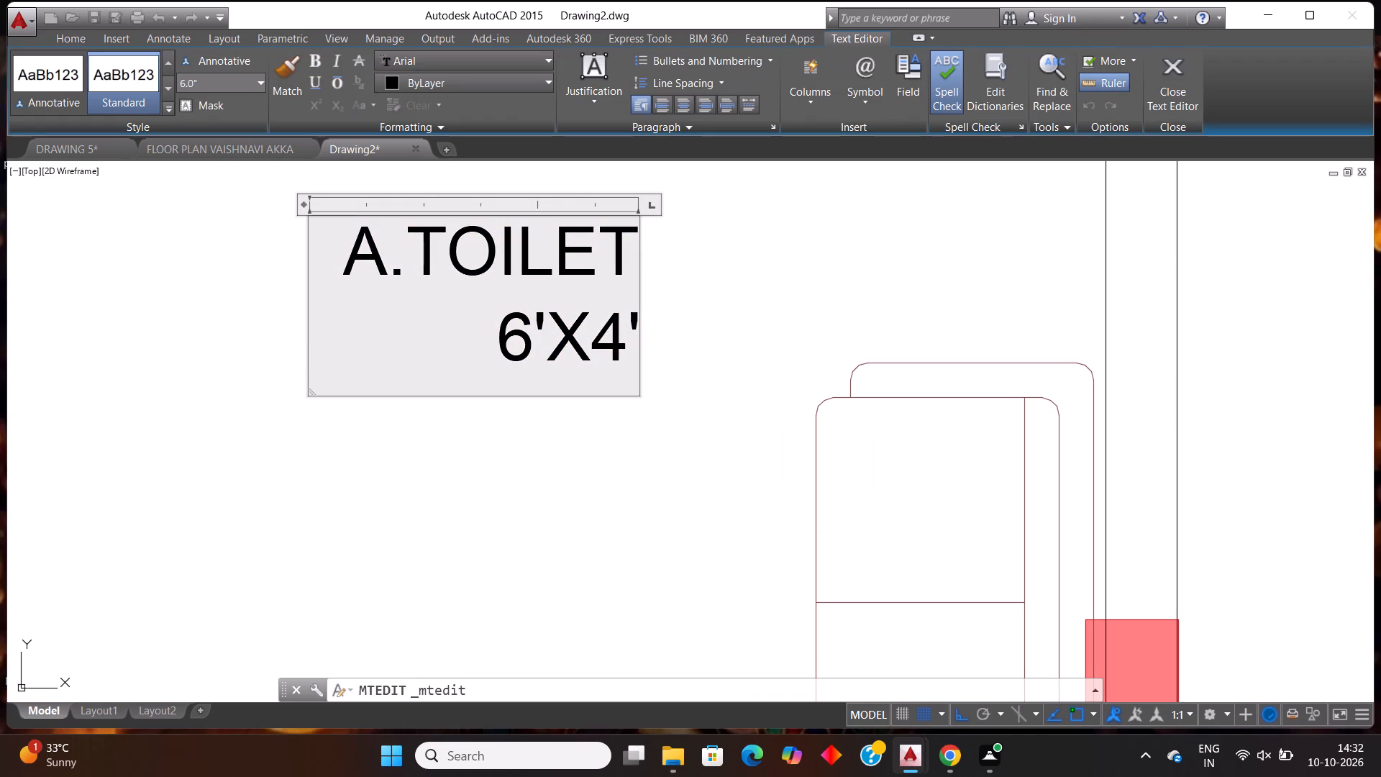
{"action": "key", "text": "BackSpace"}
{"action": "key", "text": "BackSpace"}
{"action": "key", "text": "BackSpace"}
{"action": "key", "text": "BackSpace"}
{"action": "key", "text": "BackSpace"}
{"action": "key", "text": "BackSpace"}
{"action": "key", "text": "BackSpace"}
{"action": "key", "text": "BackSpace"}
{"action": "key", "text": "BackSpace"}
{"action": "key", "text": "BackSpace"}
{"action": "key", "text": "BackSpace"}
{"action": "key", "text": "BackSpace"}
{"action": "key", "text": "BackSpace"}
{"action": "key", "text": "BackSpace"}
{"action": "key", "text": "BackSpace"}
{"action": "key", "text": "BackSpace"}
{"action": "key", "text": "BackSpace"}
{"action": "key", "text": "BackSpace"}
{"action": "key", "text": "BackSpace"}
{"action": "key", "text": "BackSpace"}
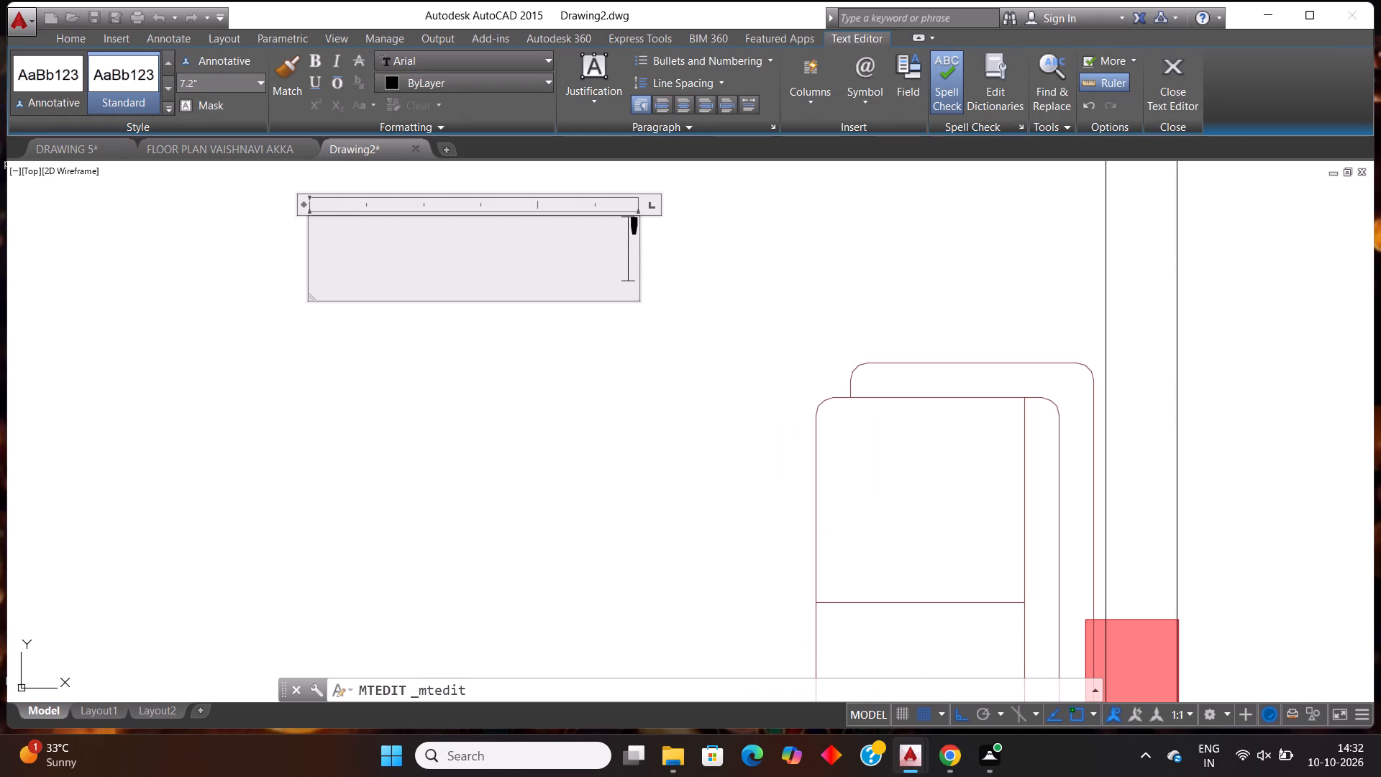
{"action": "type", "text": "LIVING"}
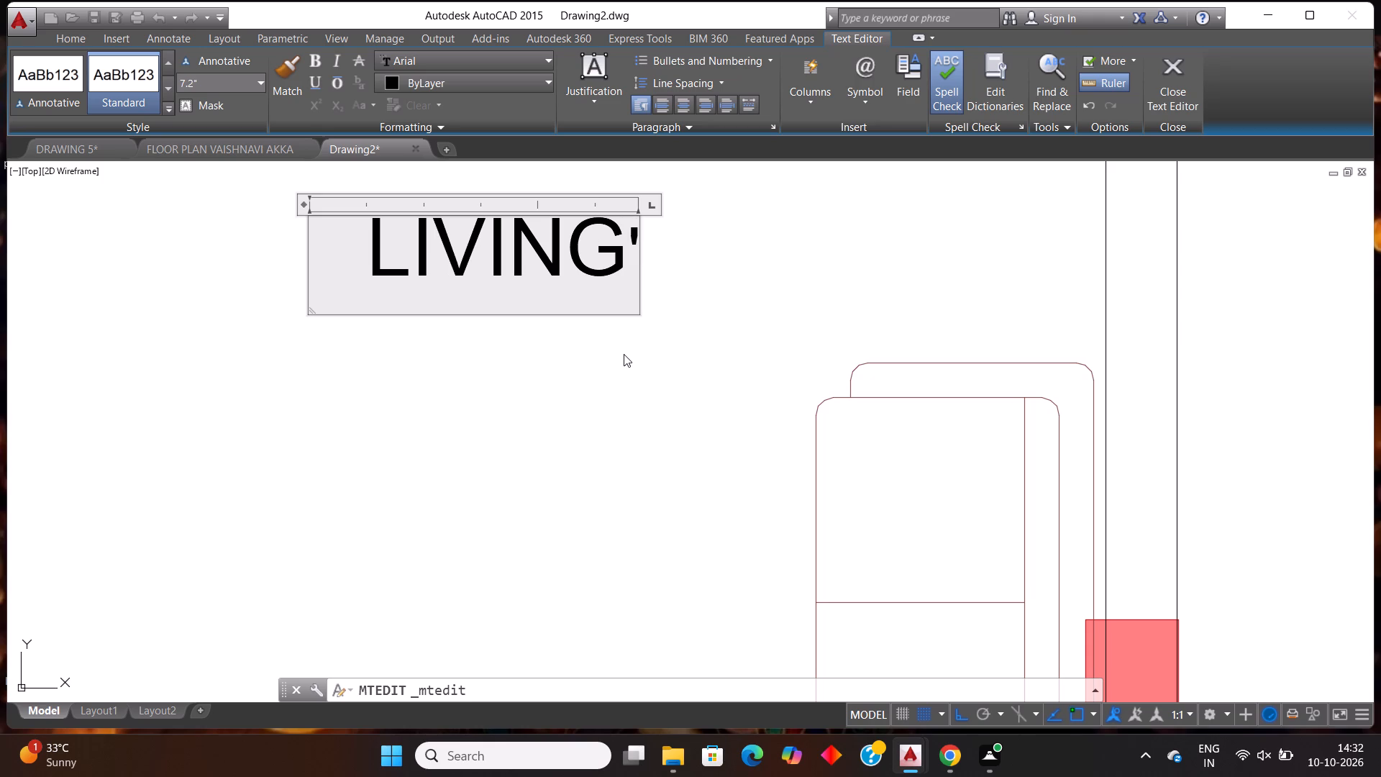
{"action": "key", "text": "Right"}
{"action": "key", "text": "BackSpace"}
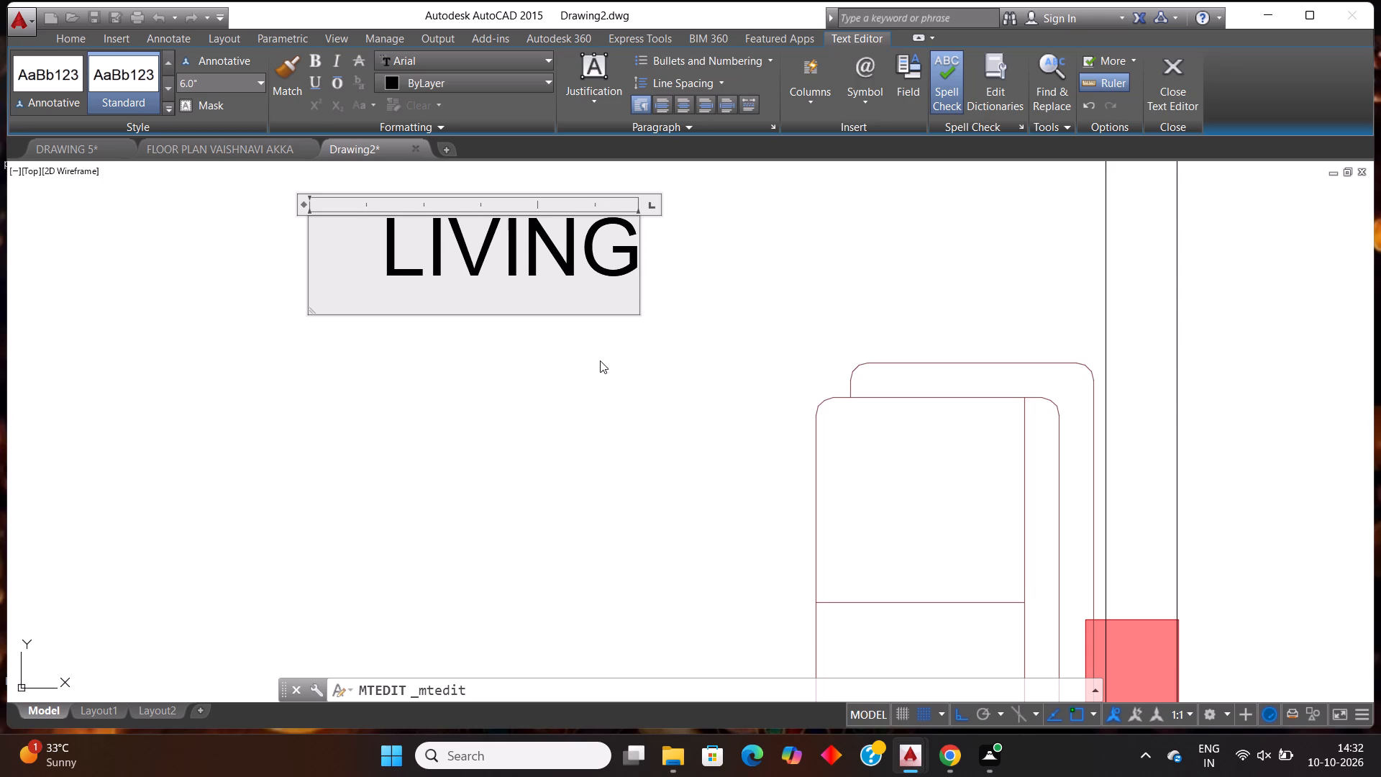
{"action": "scroll", "coordinate": [565, 381], "scroll_direction": "down", "scroll_amount": 2}
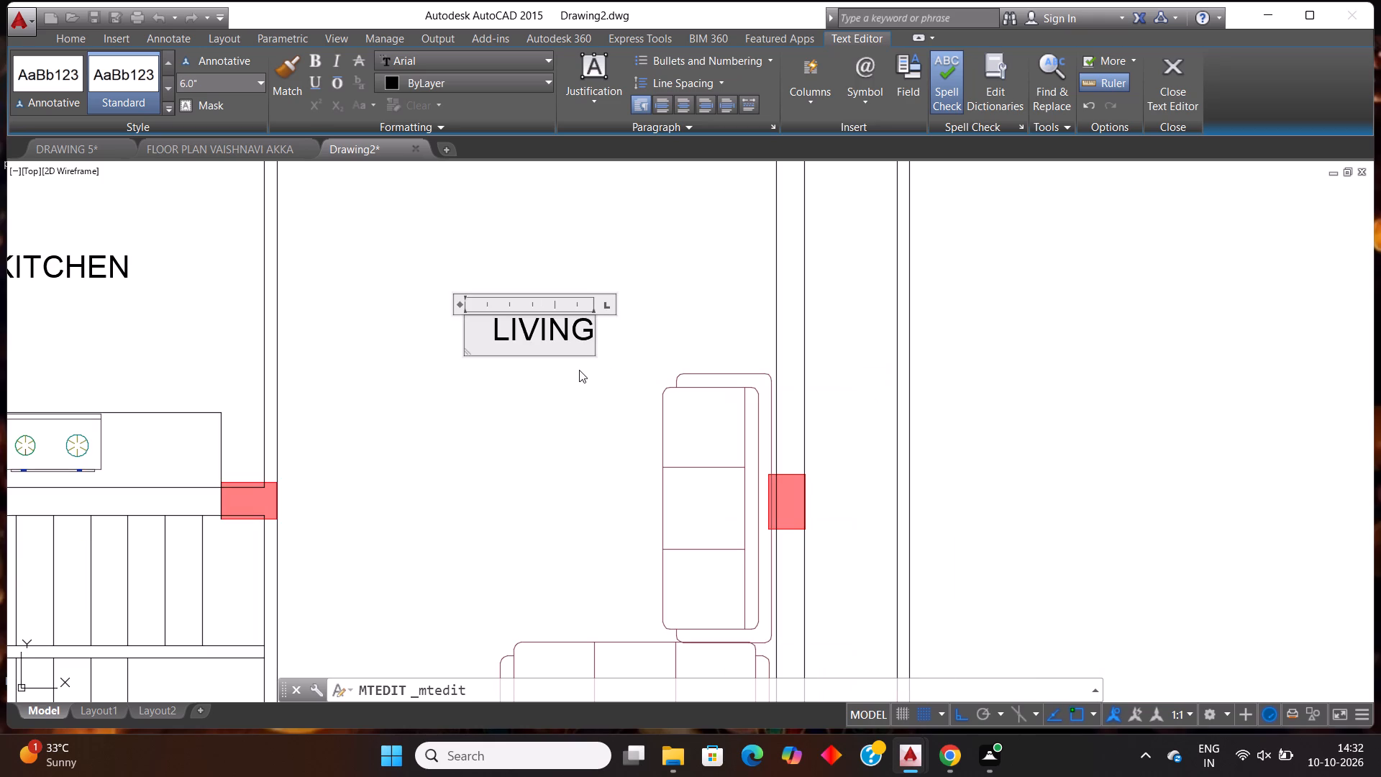
{"action": "key", "text": "Escape"}
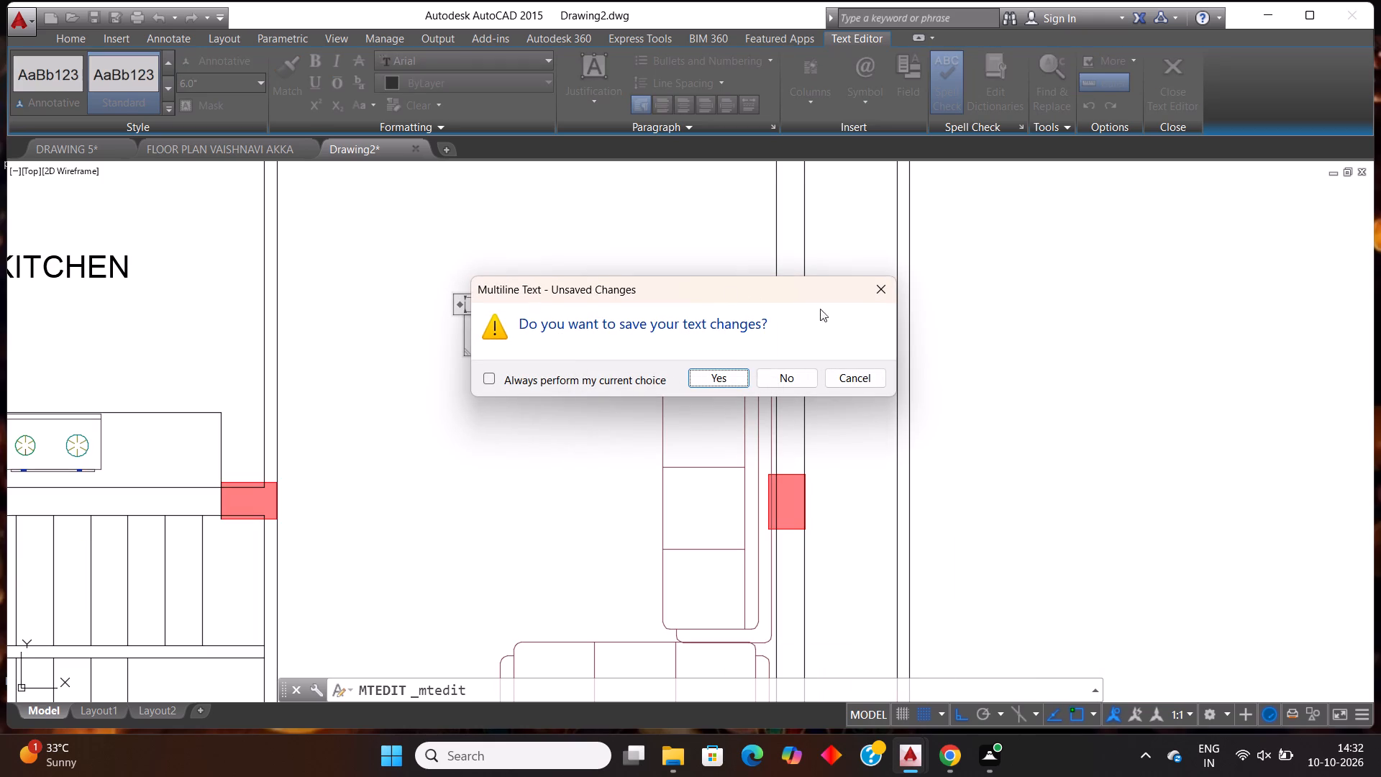
{"action": "left_click", "coordinate": [886, 294]}
{"action": "scroll", "coordinate": [484, 302], "scroll_direction": "down", "scroll_amount": 2}
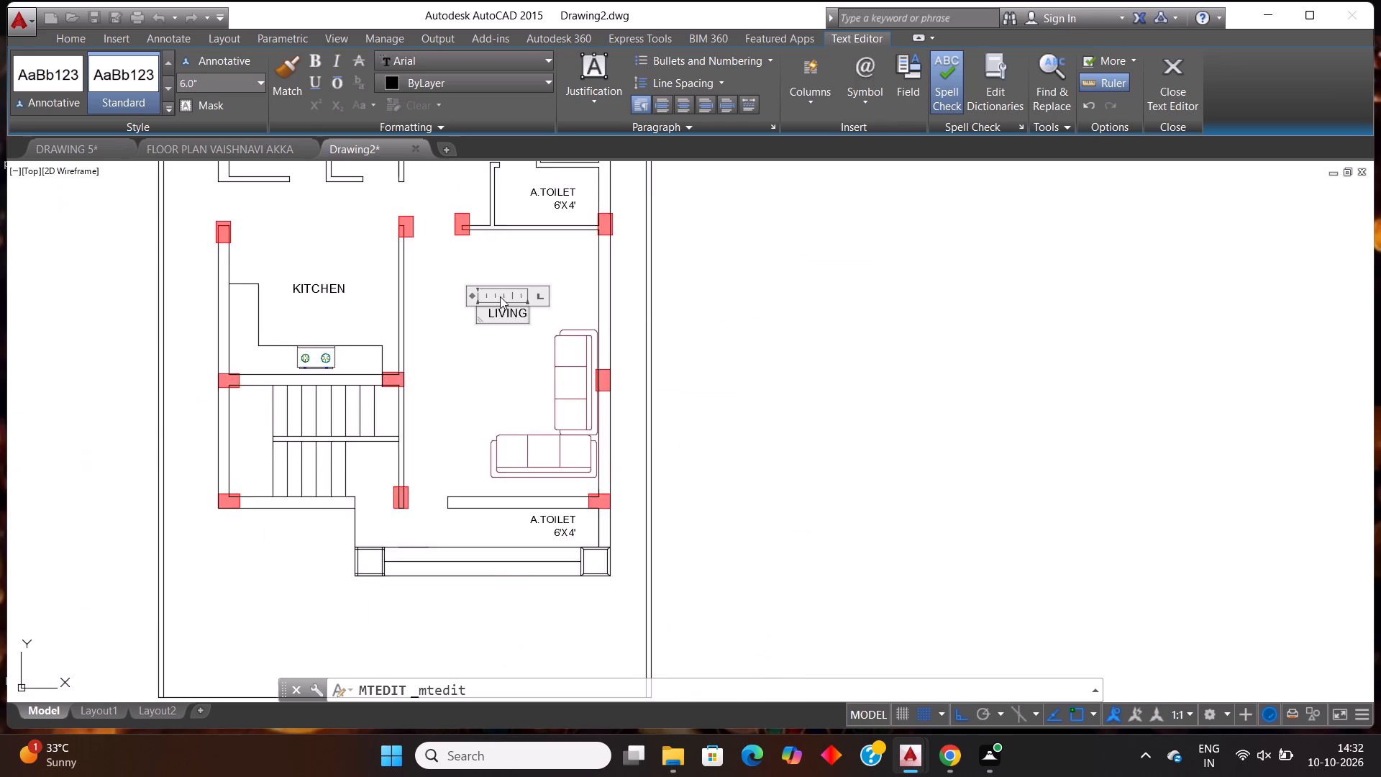
{"action": "scroll", "coordinate": [501, 296], "scroll_direction": "up", "scroll_amount": 1}
{"action": "scroll", "coordinate": [532, 273], "scroll_direction": "down", "scroll_amount": 2}
{"action": "scroll", "coordinate": [532, 273], "scroll_direction": "up", "scroll_amount": 2}
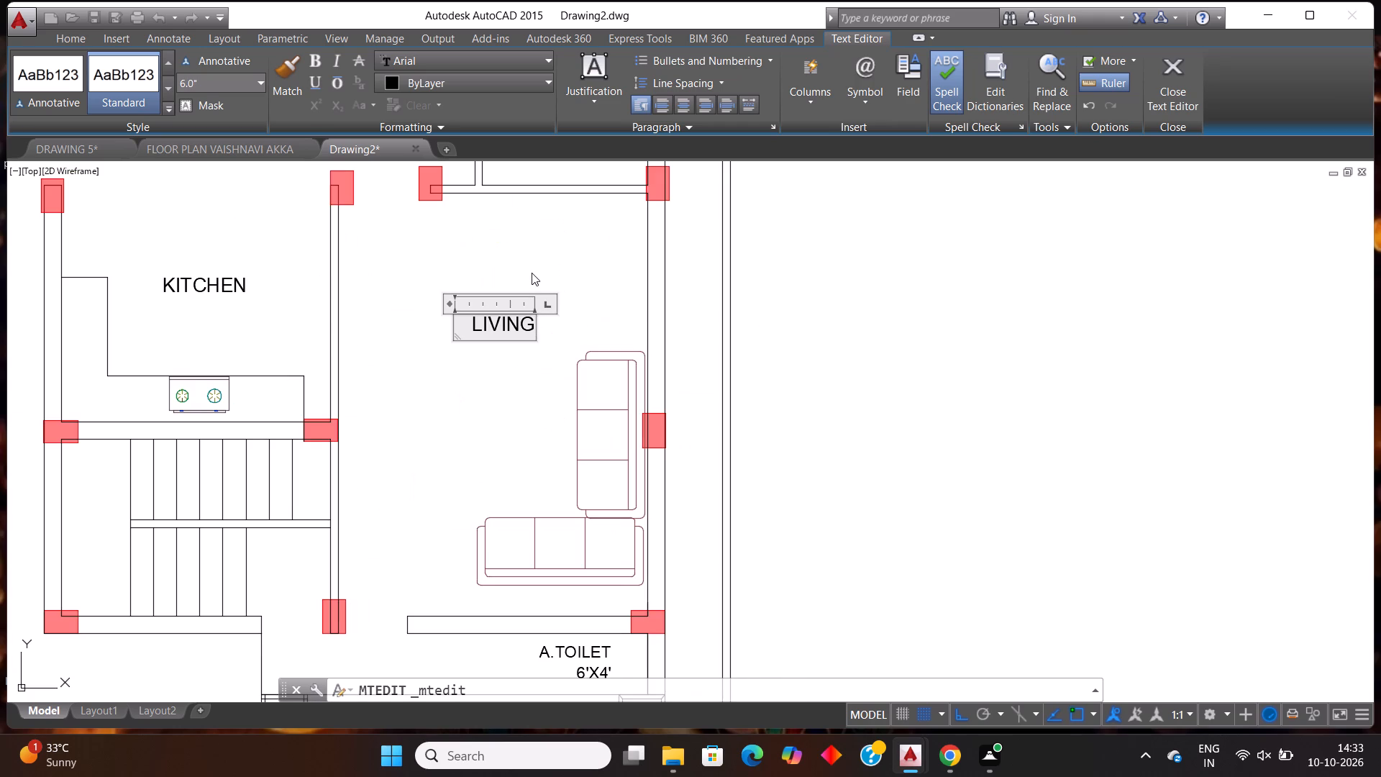
{"action": "key", "text": "Escape"}
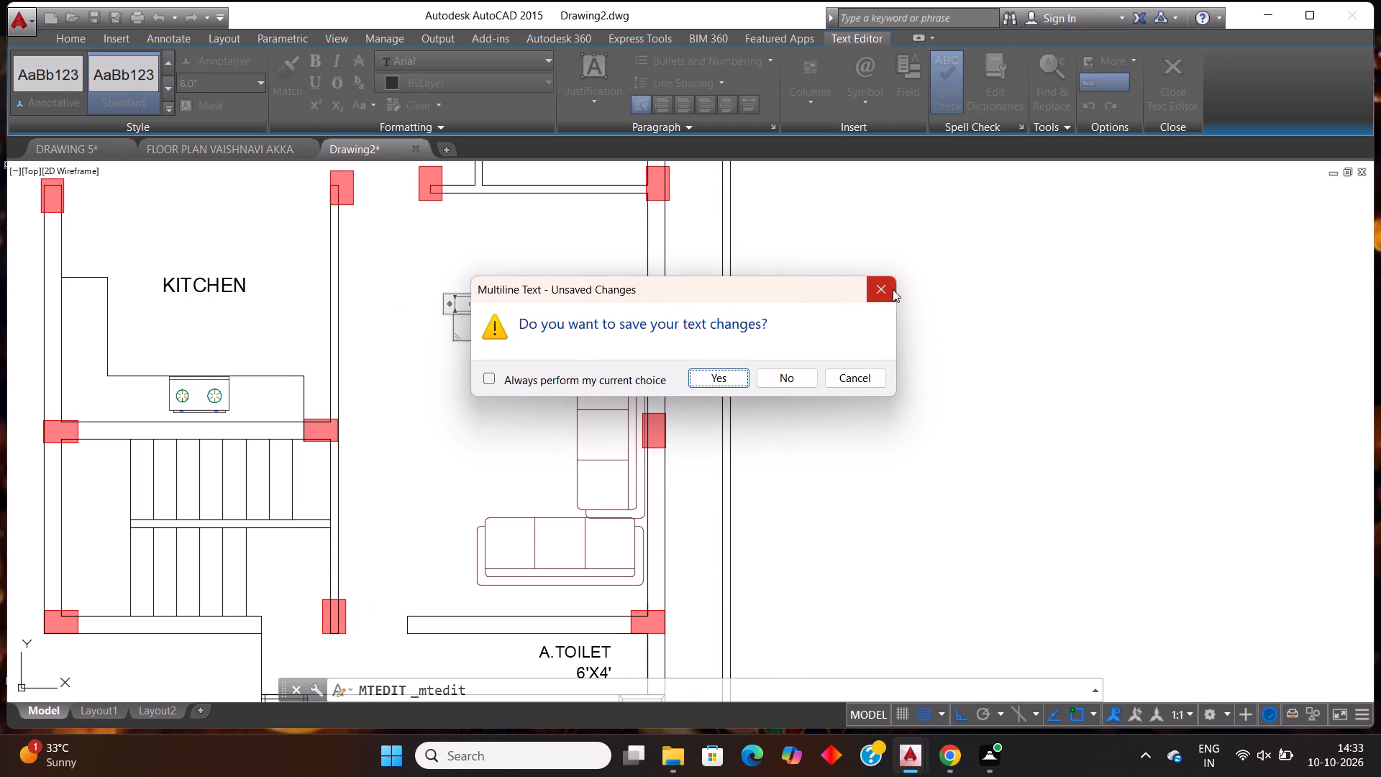
{"action": "left_click", "coordinate": [893, 288]}
{"action": "left_click", "coordinate": [575, 264]}
Replace the A.TOILET 6'X4' label at the front entrance below the living room with PORCH, without the trailing apostrophe.
{"action": "scroll", "coordinate": [539, 310], "scroll_direction": "down", "scroll_amount": 2}
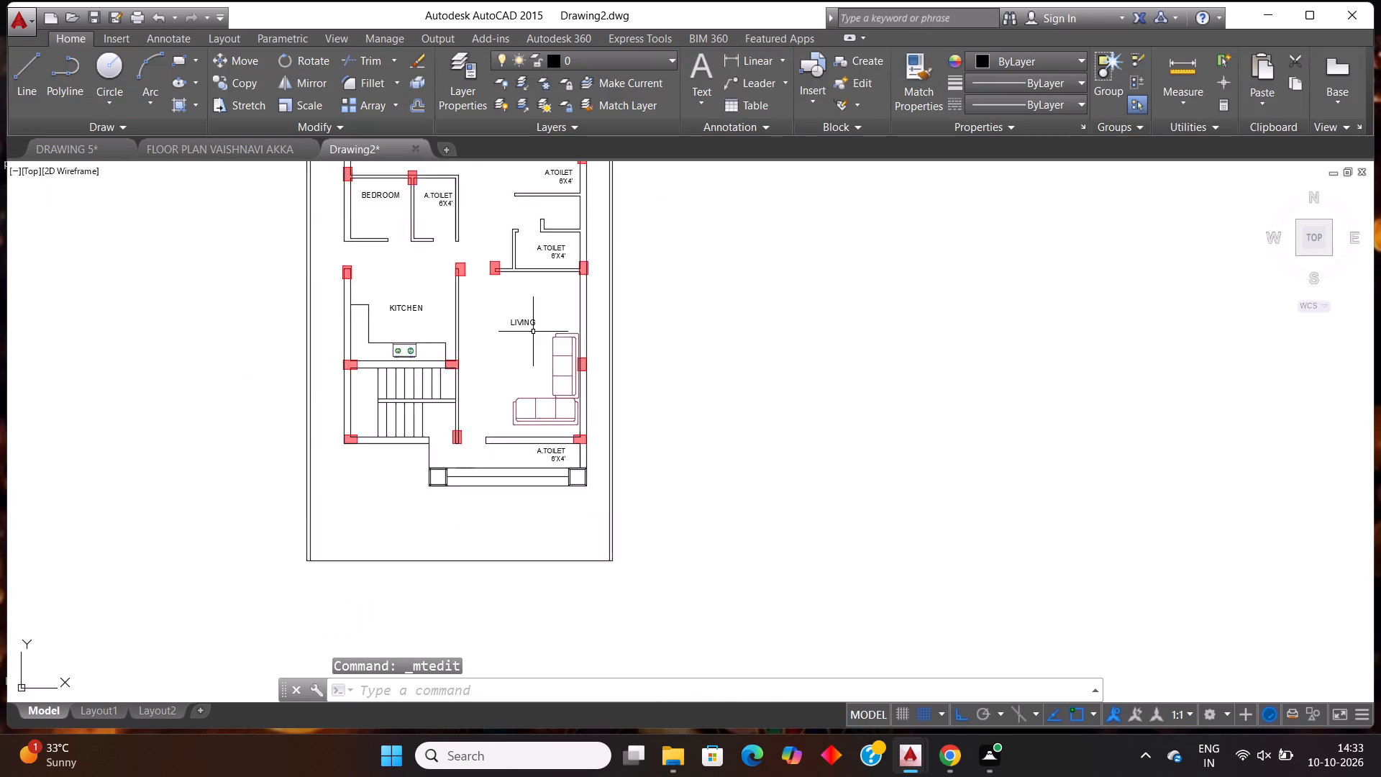
{"action": "scroll", "coordinate": [532, 333], "scroll_direction": "down", "scroll_amount": 1}
{"action": "scroll", "coordinate": [565, 417], "scroll_direction": "up", "scroll_amount": 3}
{"action": "scroll", "coordinate": [547, 406], "scroll_direction": "down", "scroll_amount": 1}
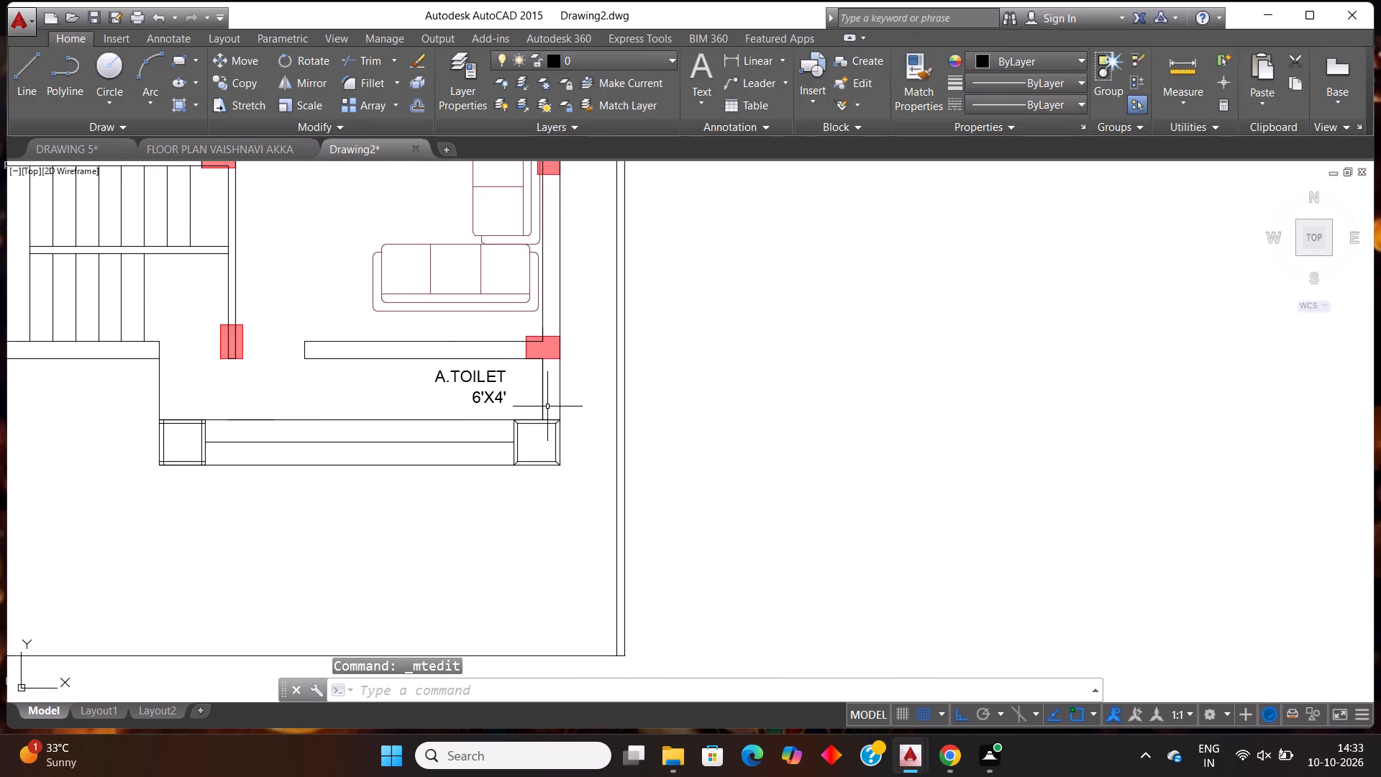
{"action": "scroll", "coordinate": [547, 405], "scroll_direction": "down", "scroll_amount": 2}
{"action": "scroll", "coordinate": [565, 268], "scroll_direction": "up", "scroll_amount": 2}
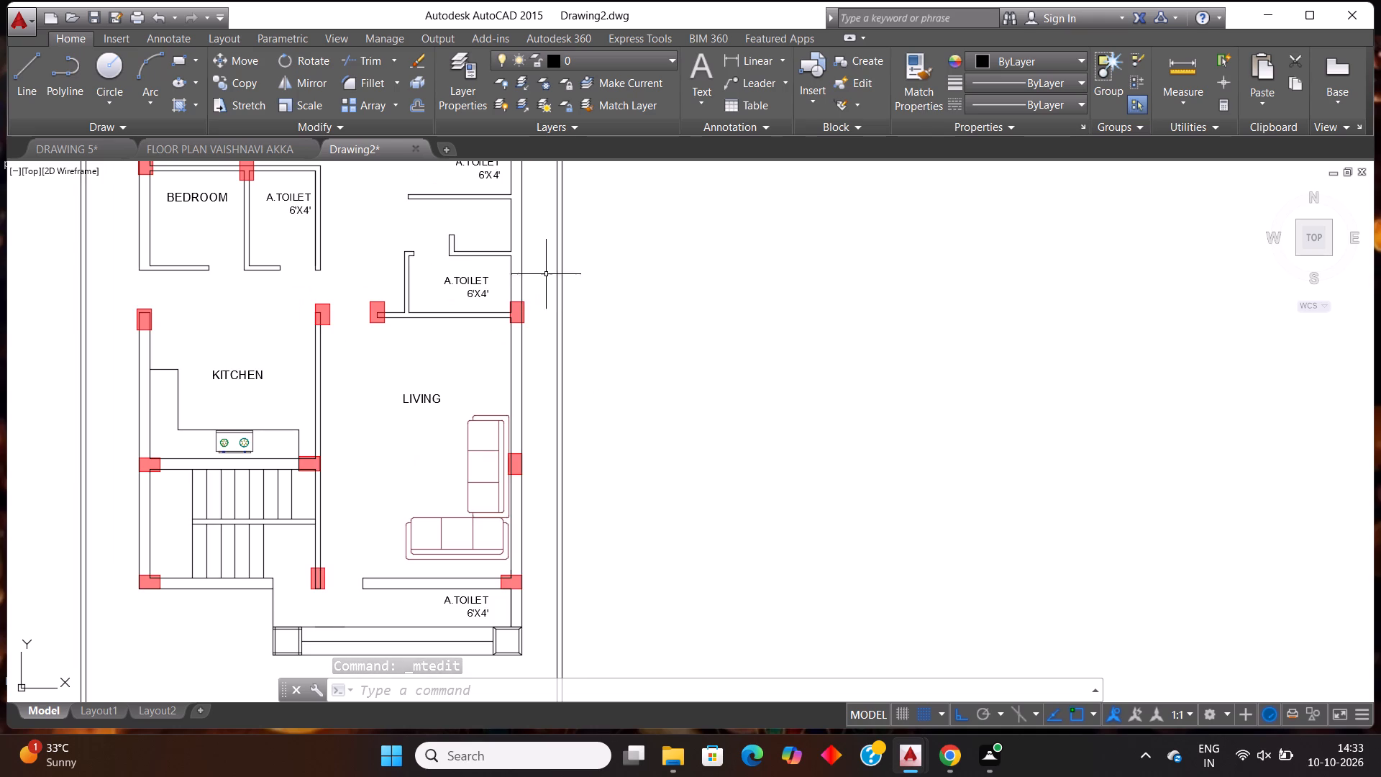
{"action": "scroll", "coordinate": [460, 294], "scroll_direction": "down", "scroll_amount": 3}
{"action": "scroll", "coordinate": [449, 248], "scroll_direction": "up", "scroll_amount": 2}
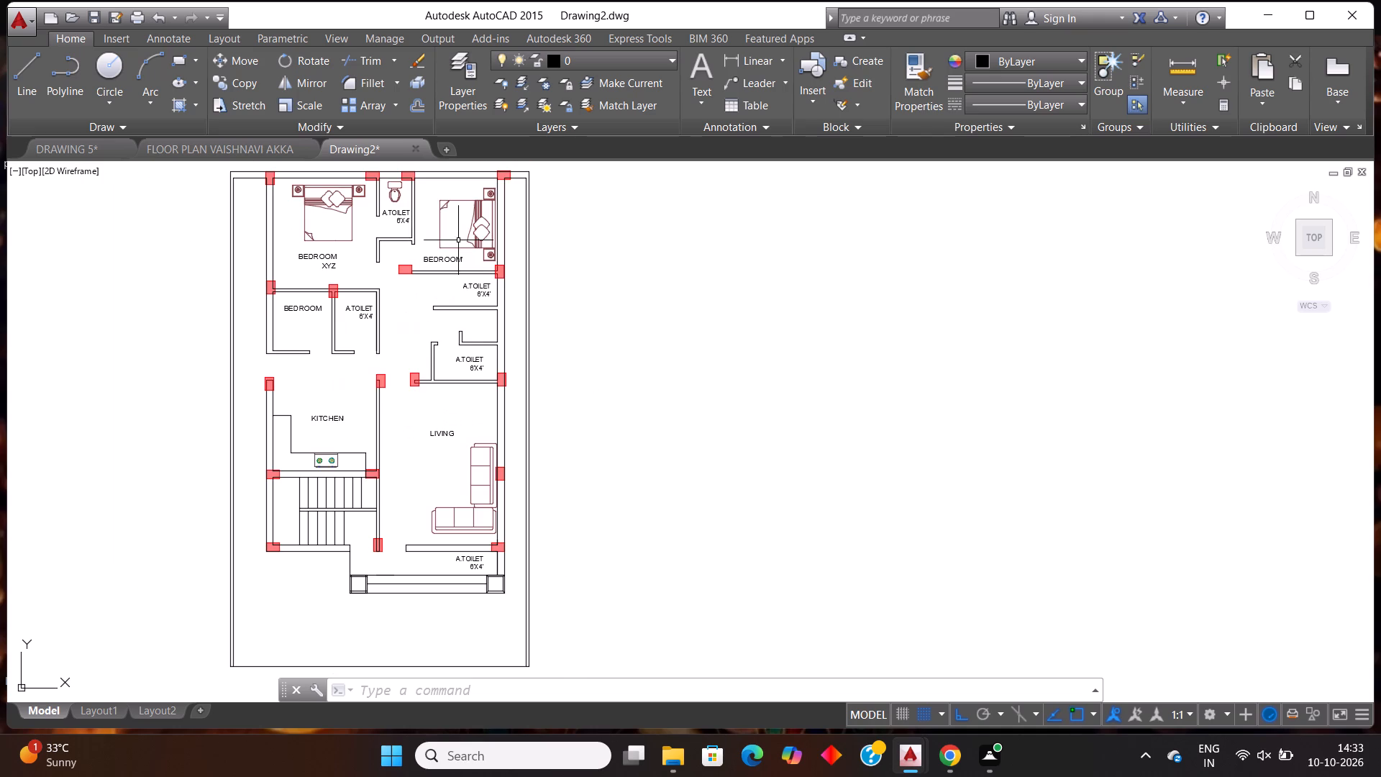
{"action": "scroll", "coordinate": [447, 336], "scroll_direction": "down", "scroll_amount": 1}
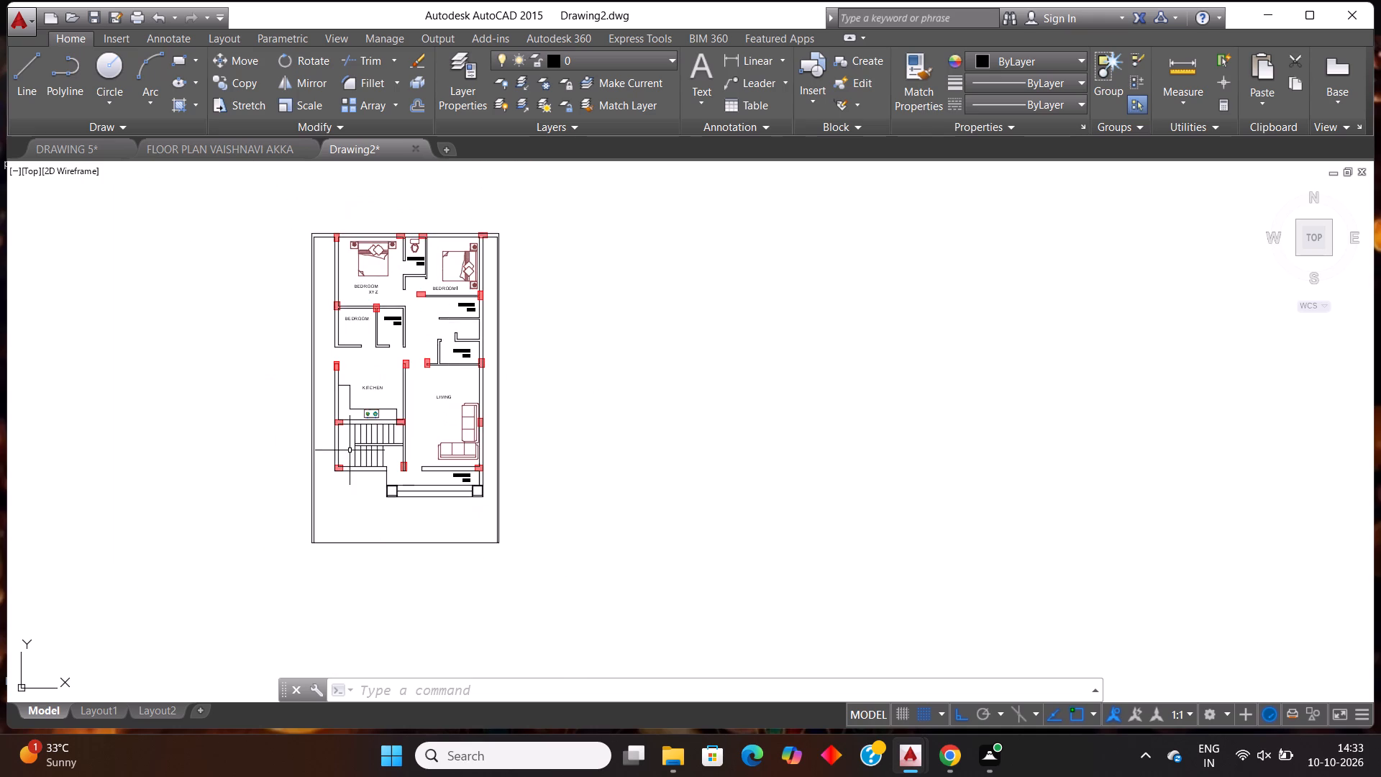
{"action": "scroll", "coordinate": [386, 452], "scroll_direction": "up", "scroll_amount": 2}
{"action": "scroll", "coordinate": [501, 473], "scroll_direction": "up", "scroll_amount": 1}
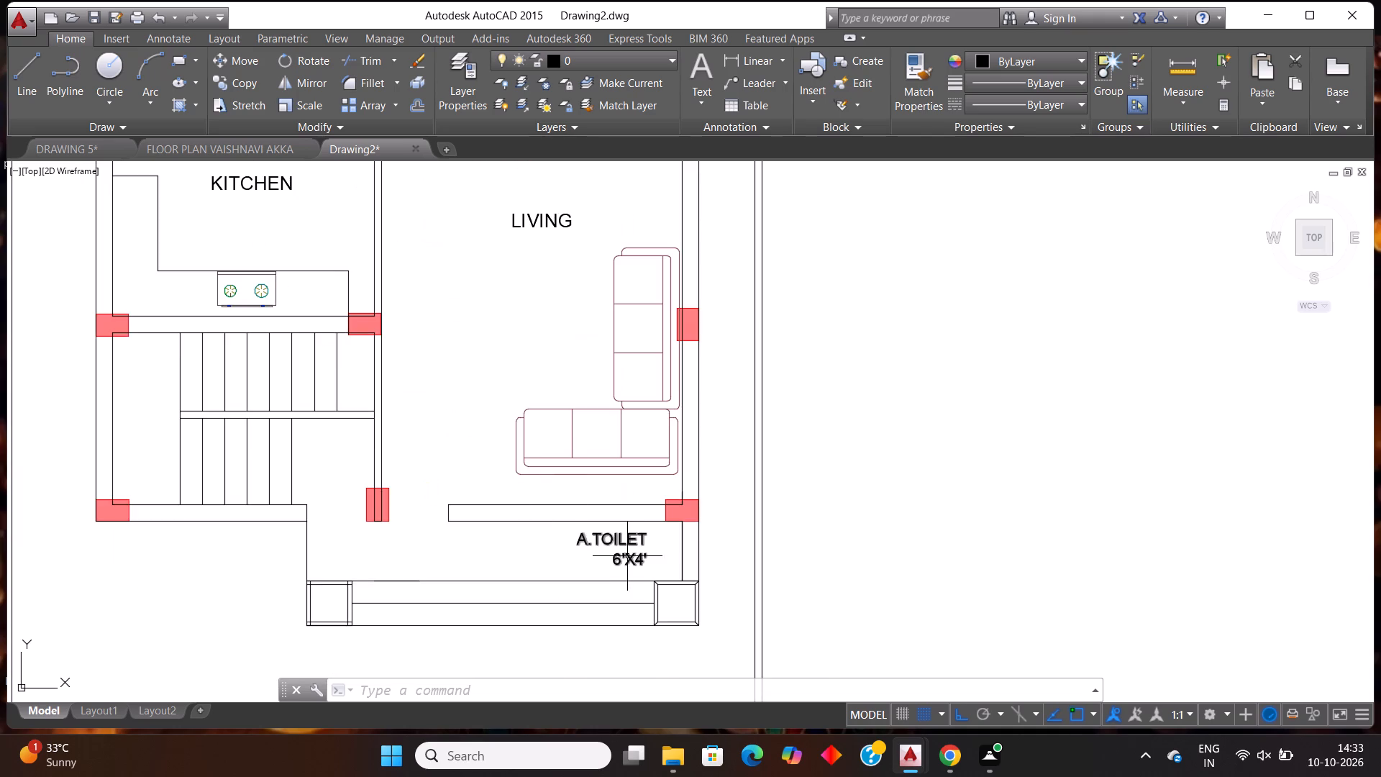
{"action": "scroll", "coordinate": [647, 548], "scroll_direction": "up", "scroll_amount": 2}
{"action": "scroll", "coordinate": [680, 527], "scroll_direction": "down", "scroll_amount": 2}
{"action": "scroll", "coordinate": [685, 540], "scroll_direction": "up", "scroll_amount": 1}
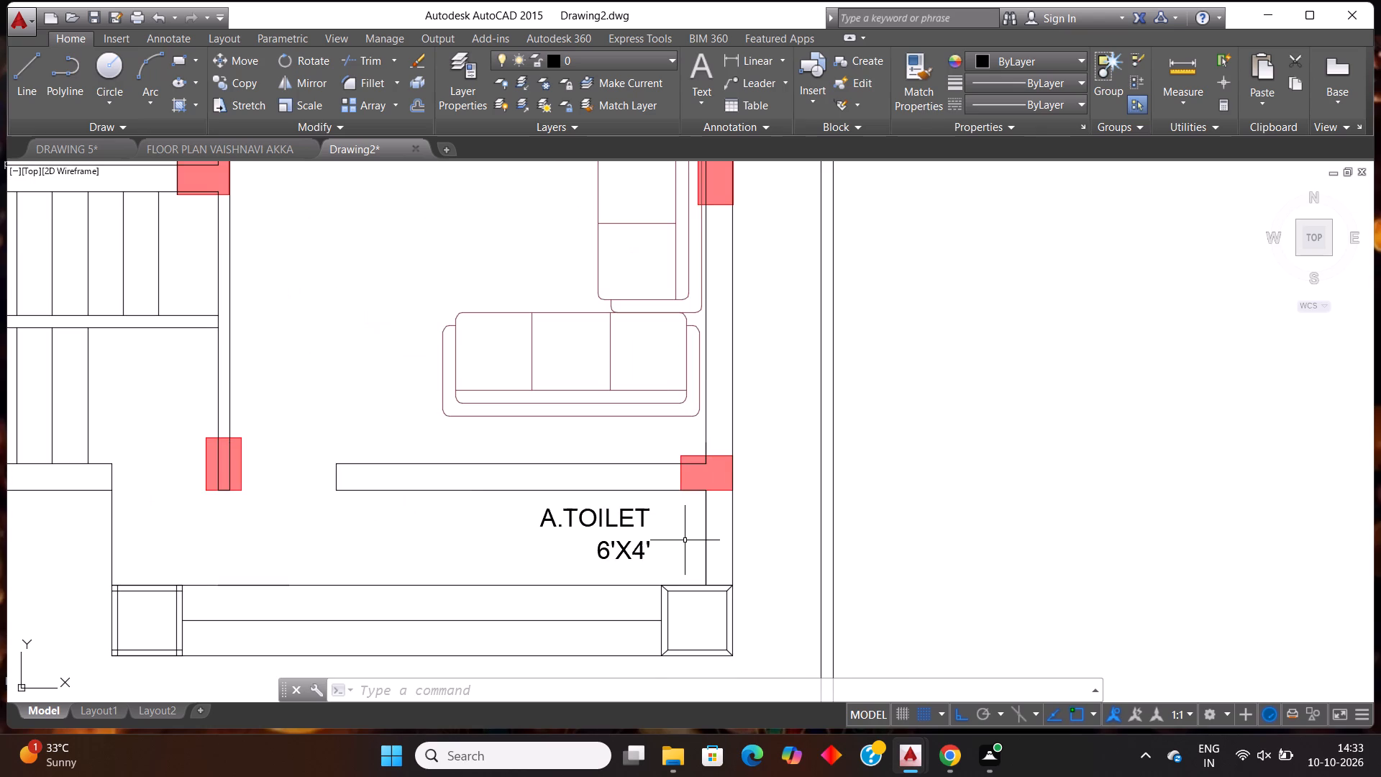
{"action": "double_click", "coordinate": [645, 553]}
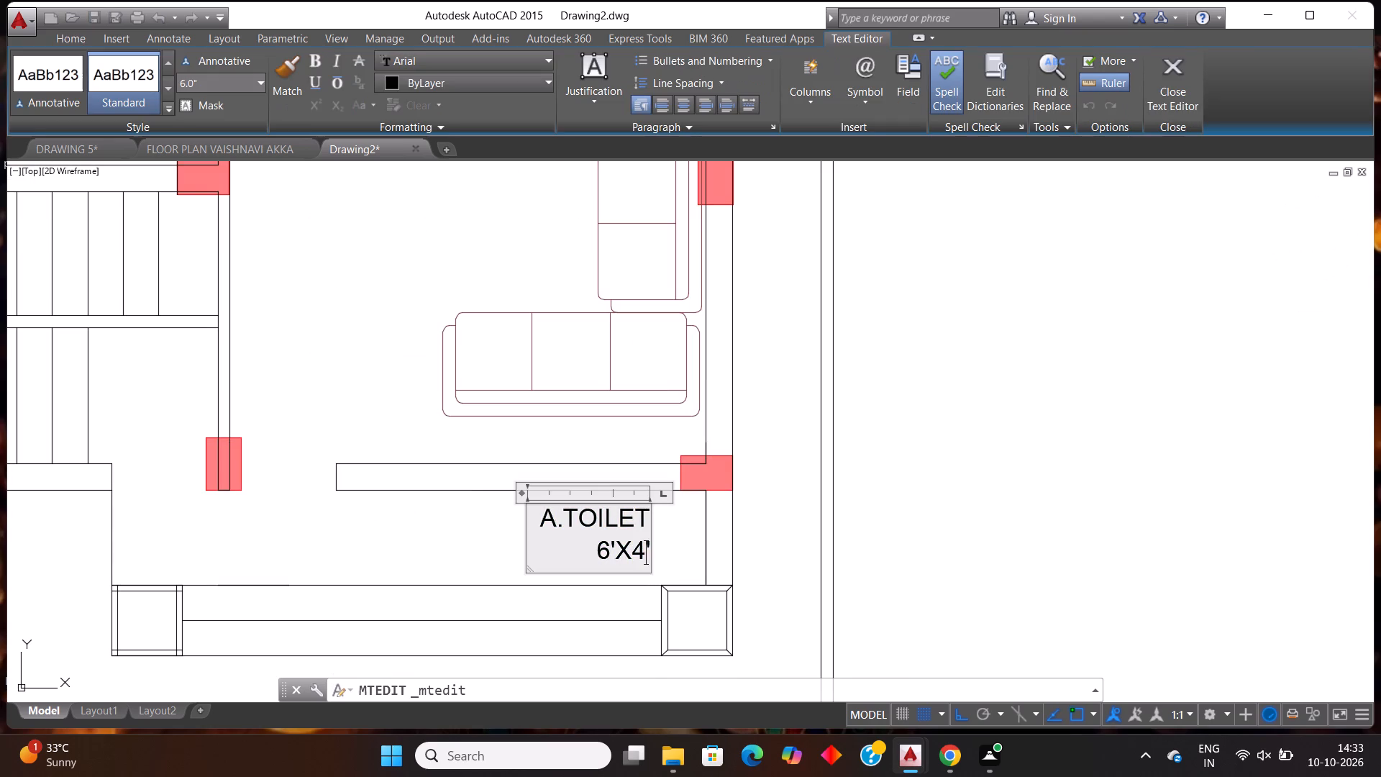
{"action": "key", "text": "BackSpace"}
{"action": "key", "text": "BackSpace"}
{"action": "key", "text": "BackSpace"}
{"action": "key", "text": "BackSpace"}
{"action": "key", "text": "BackSpace"}
{"action": "key", "text": "BackSpace"}
{"action": "key", "text": "BackSpace"}
{"action": "key", "text": "BackSpace"}
{"action": "key", "text": "BackSpace"}
{"action": "key", "text": "BackSpace"}
{"action": "key", "text": "BackSpace"}
{"action": "key", "text": "BackSpace"}
{"action": "key", "text": "BackSpace"}
{"action": "key", "text": "BackSpace"}
{"action": "key", "text": "BackSpace"}
{"action": "key", "text": "BackSpace"}
{"action": "key", "text": "BackSpace"}
{"action": "key", "text": "BackSpace"}
{"action": "key", "text": "BackSpace"}
{"action": "key", "text": "BackSpace"}
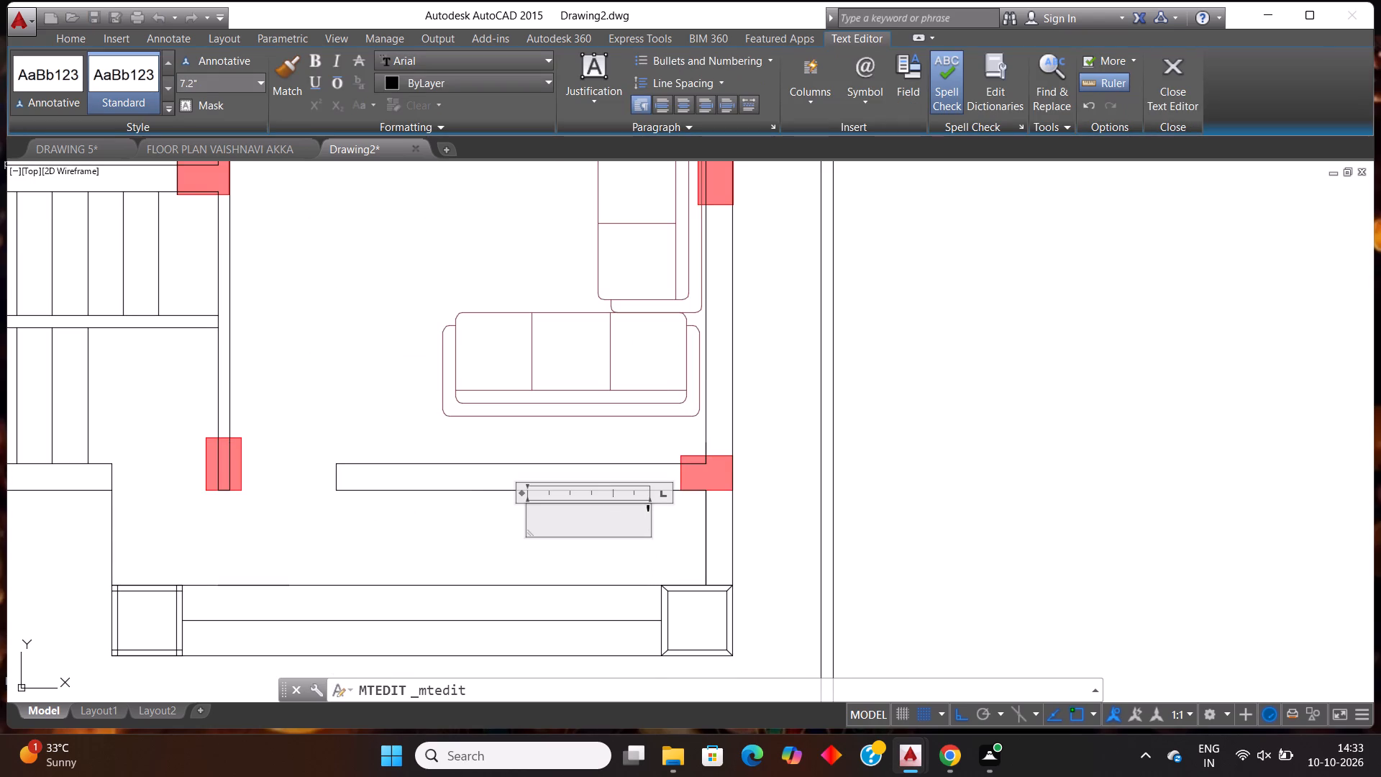
{"action": "type", "text": "POR"}
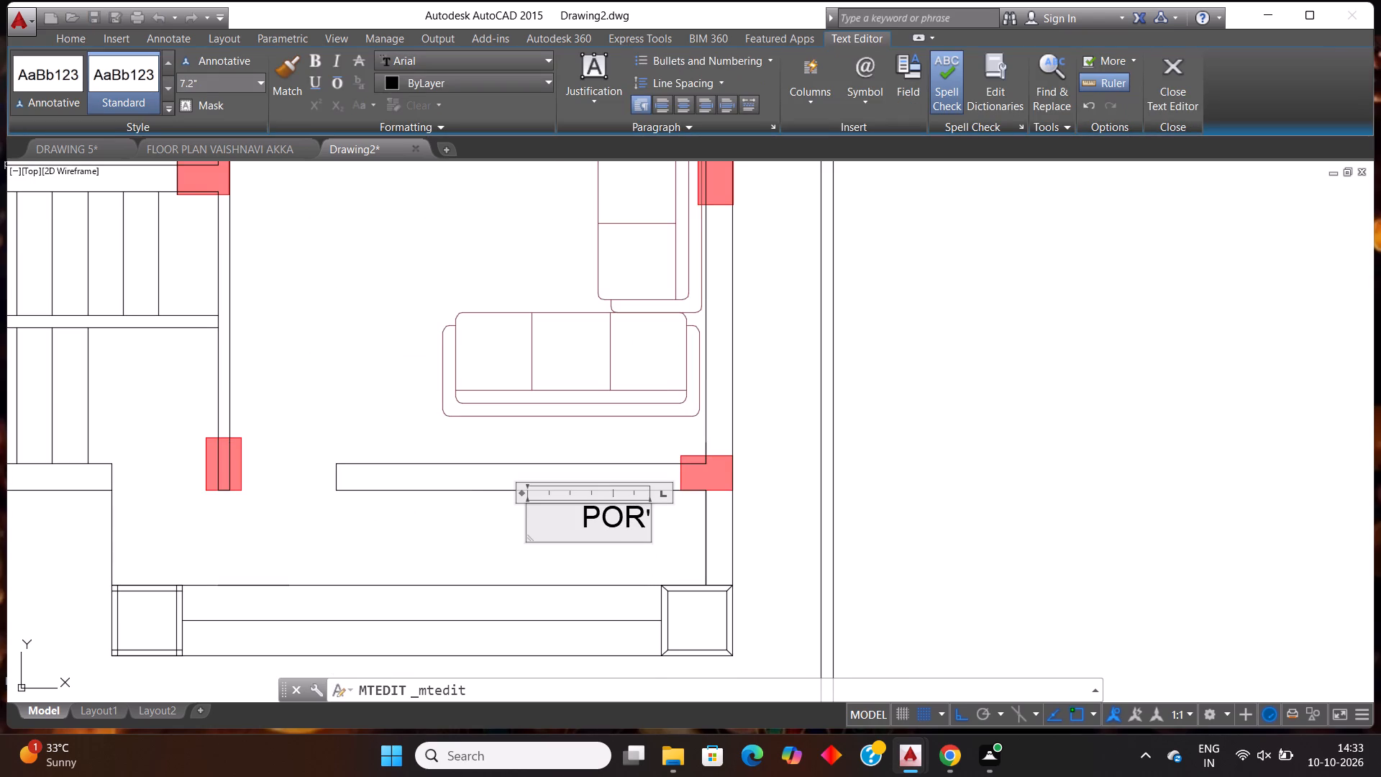
{"action": "type", "text": "CH"}
{"action": "key", "text": "Right"}
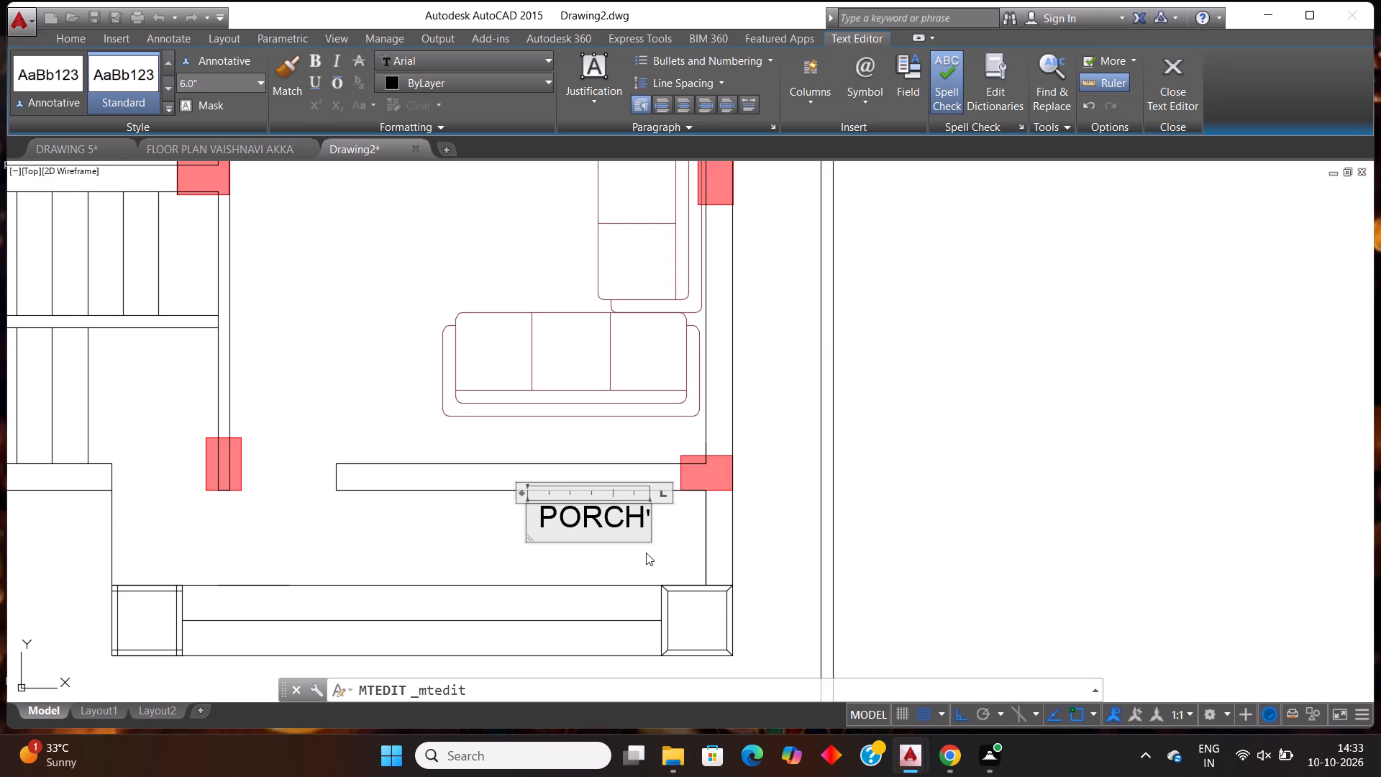
{"action": "key", "text": "BackSpace"}
{"action": "scroll", "coordinate": [671, 539], "scroll_direction": "down", "scroll_amount": 2}
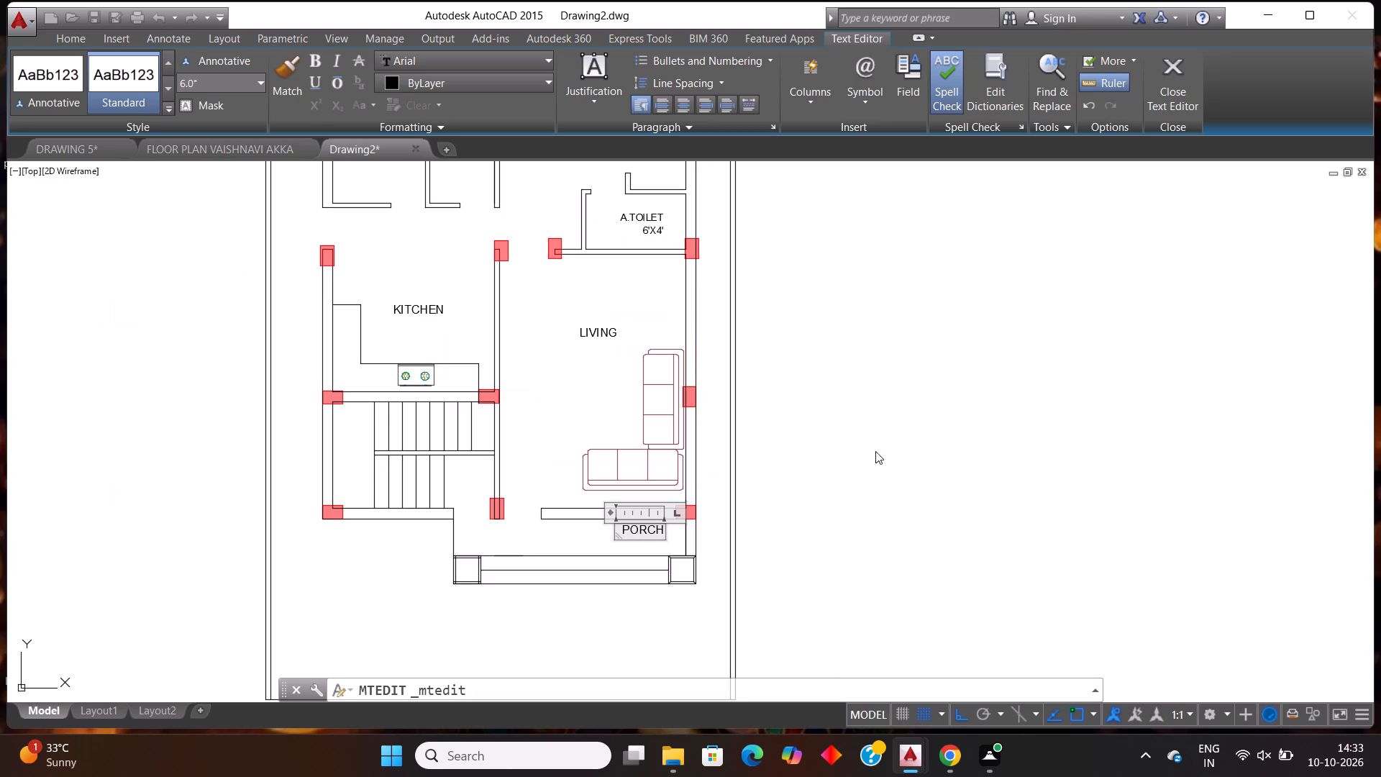
{"action": "left_click", "coordinate": [875, 451]}
Examine the room labels and walls across the whole floor plan.
{"action": "scroll", "coordinate": [775, 518], "scroll_direction": "down", "scroll_amount": 2}
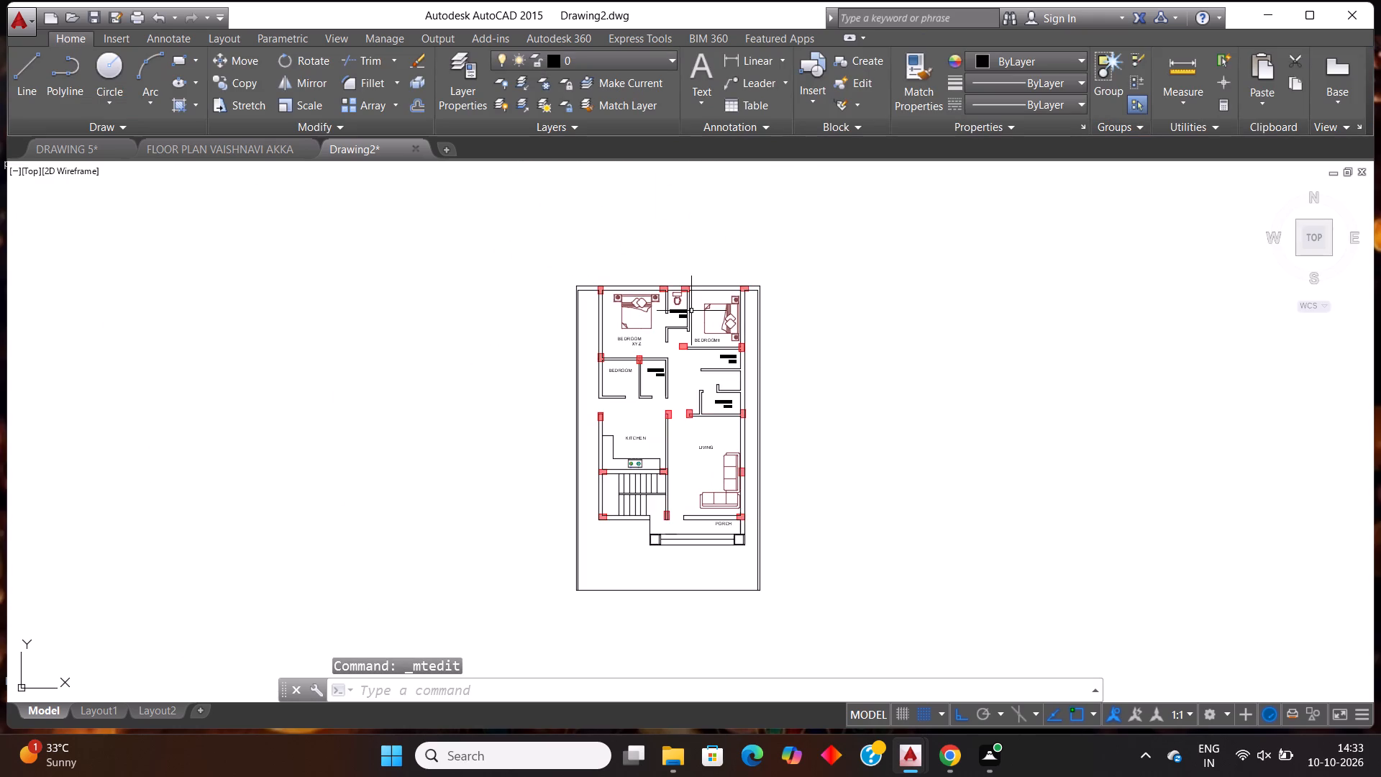
{"action": "scroll", "coordinate": [690, 310], "scroll_direction": "up", "scroll_amount": 2}
{"action": "scroll", "coordinate": [690, 334], "scroll_direction": "down", "scroll_amount": 1}
{"action": "scroll", "coordinate": [681, 413], "scroll_direction": "up", "scroll_amount": 2}
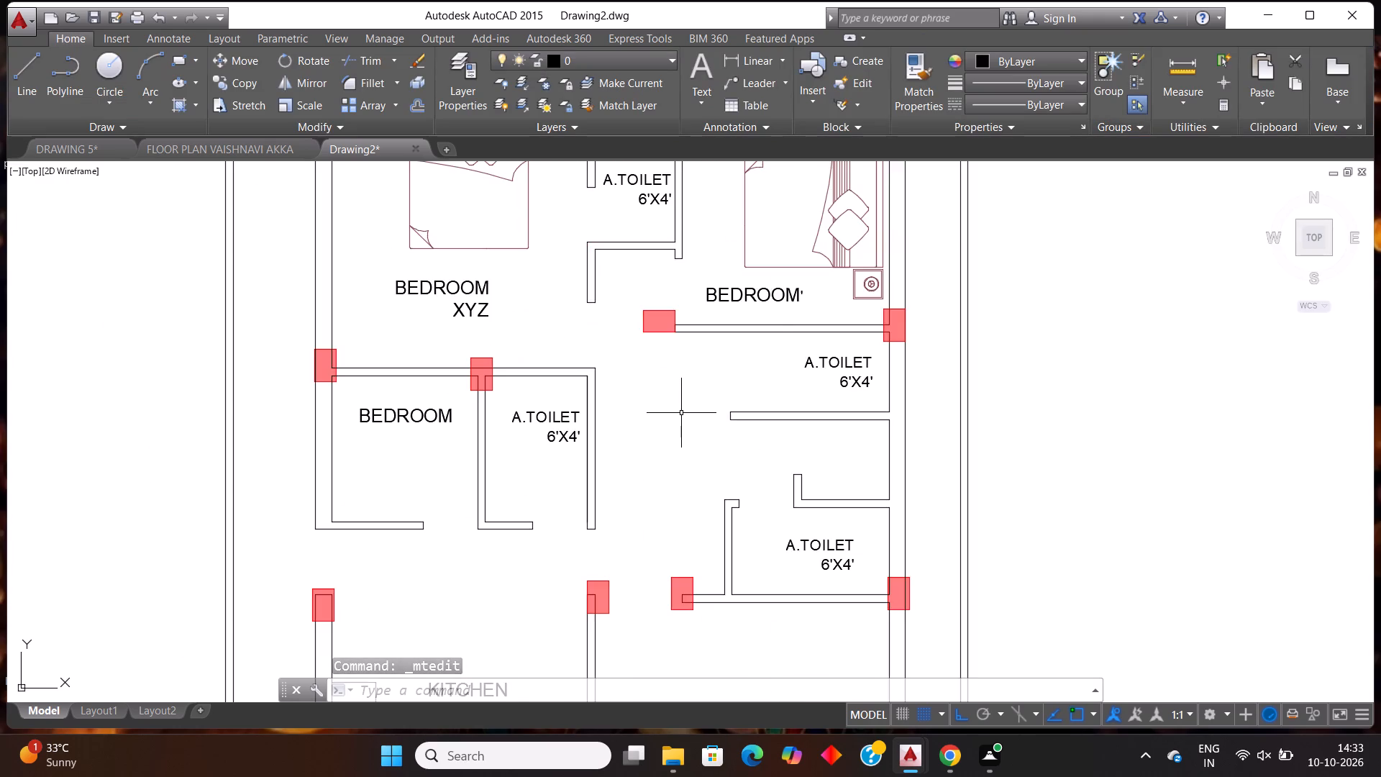
{"action": "scroll", "coordinate": [681, 413], "scroll_direction": "down", "scroll_amount": 2}
{"action": "scroll", "coordinate": [681, 413], "scroll_direction": "up", "scroll_amount": 2}
{"action": "scroll", "coordinate": [681, 413], "scroll_direction": "down", "scroll_amount": 3}
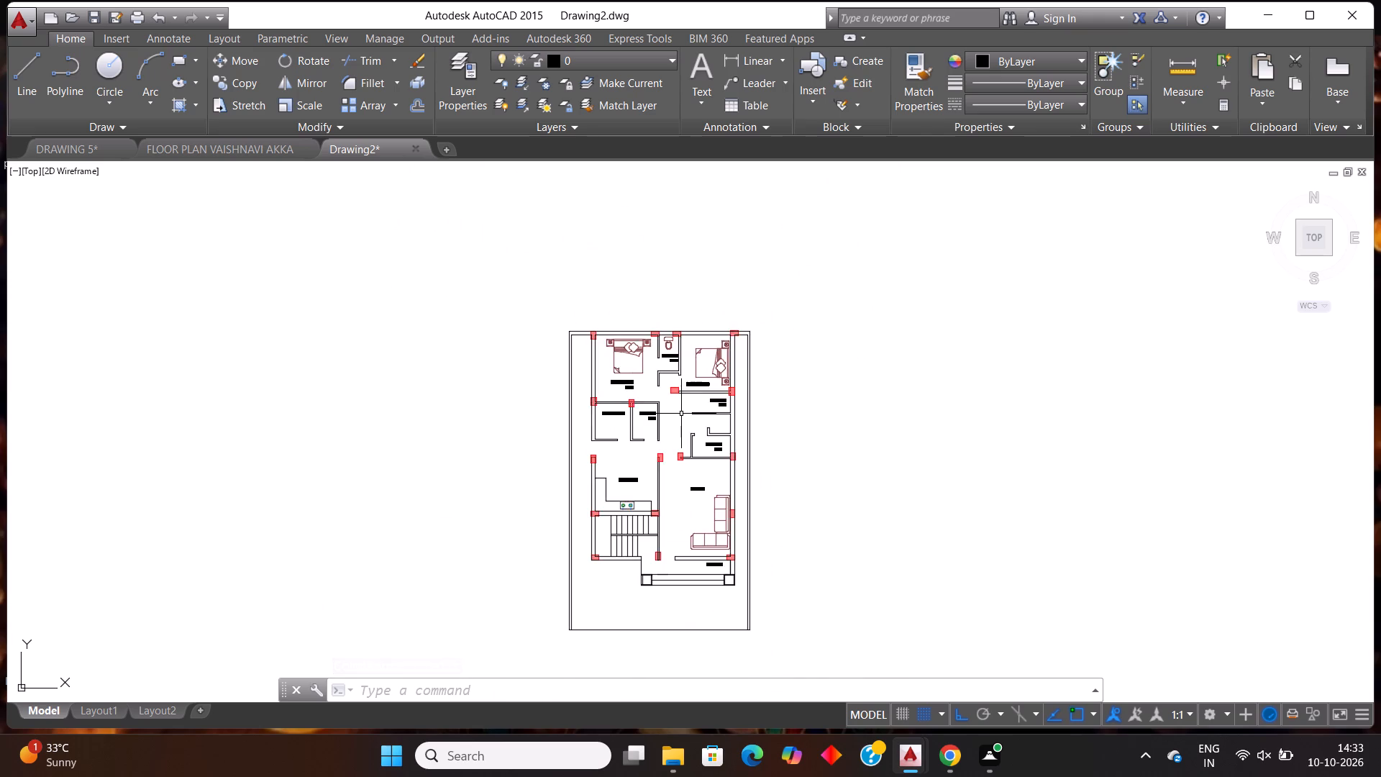
{"action": "scroll", "coordinate": [681, 414], "scroll_direction": "up", "scroll_amount": 2}
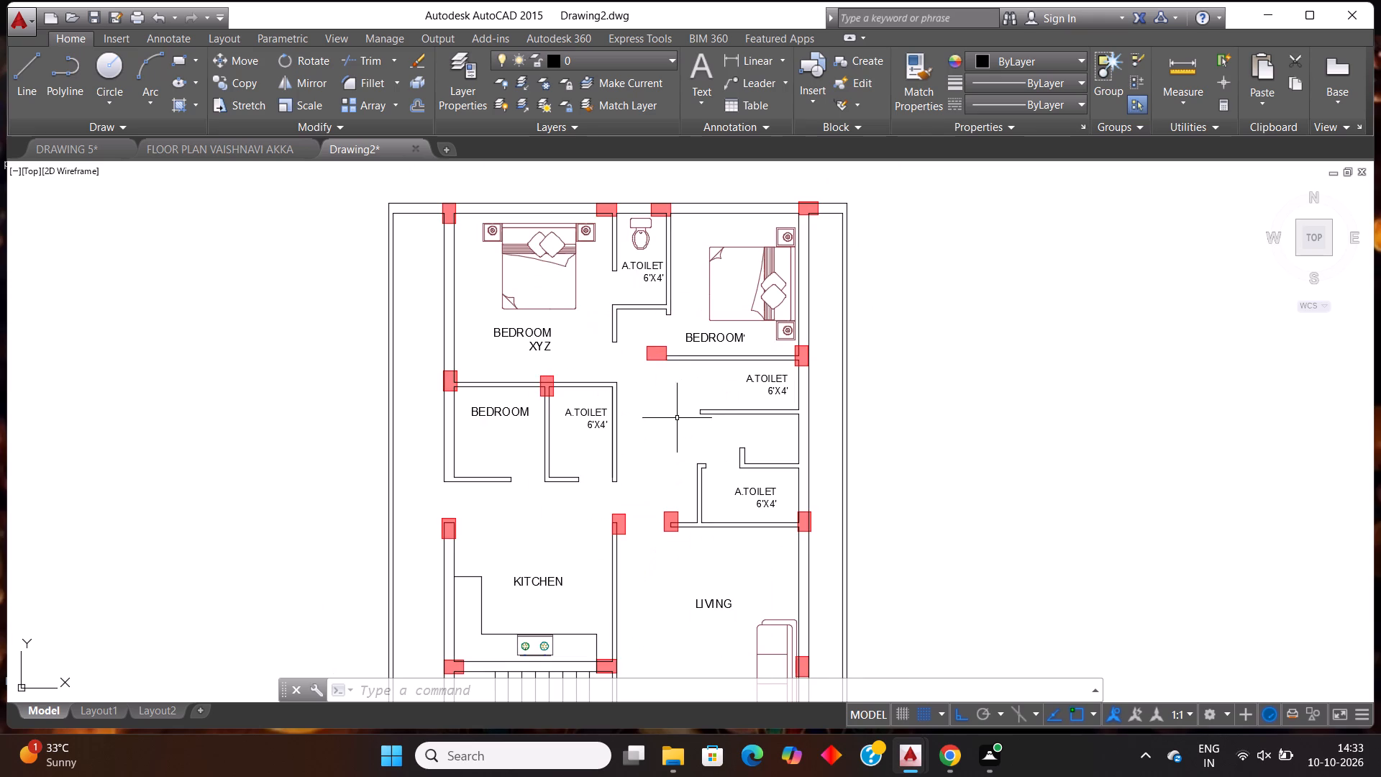
{"action": "scroll", "coordinate": [674, 421], "scroll_direction": "down", "scroll_amount": 2}
{"action": "scroll", "coordinate": [669, 424], "scroll_direction": "up", "scroll_amount": 2}
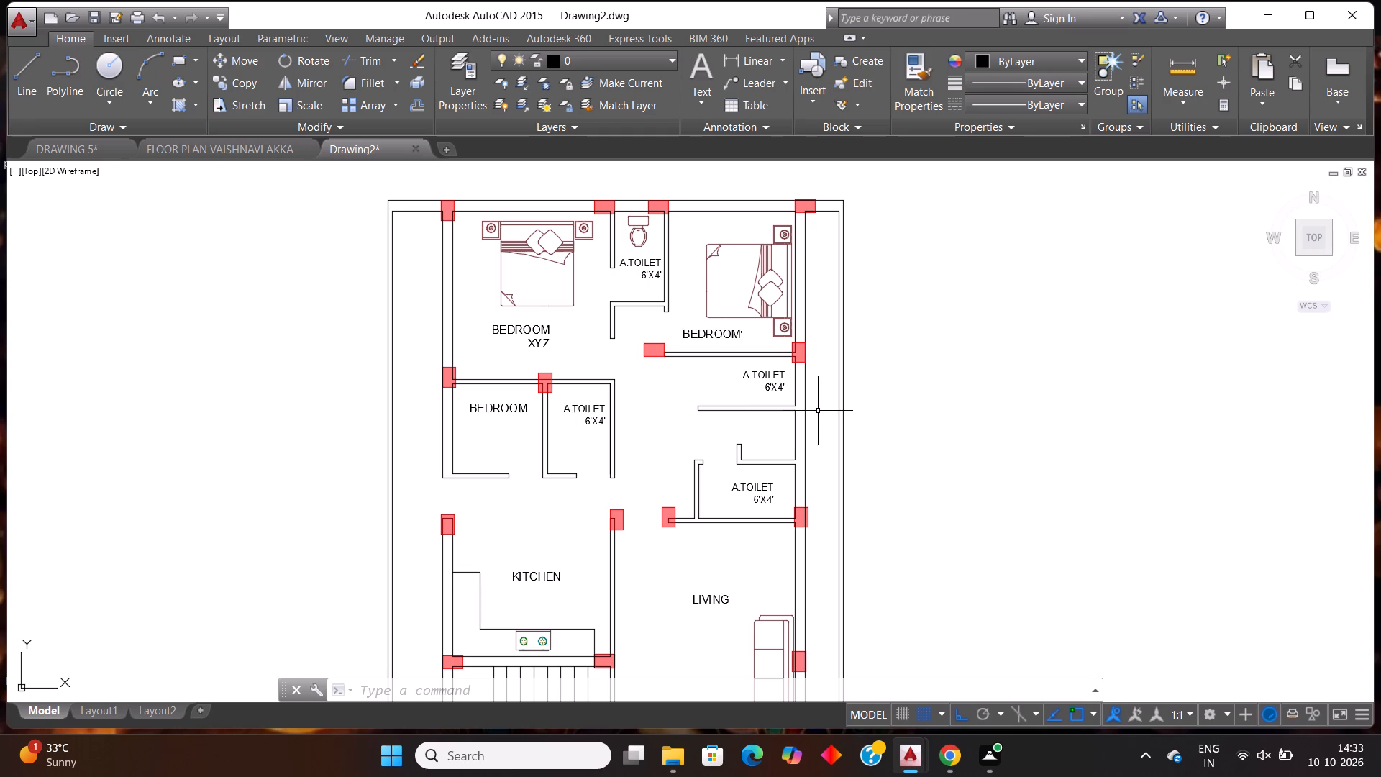
{"action": "scroll", "coordinate": [823, 404], "scroll_direction": "up", "scroll_amount": 1}
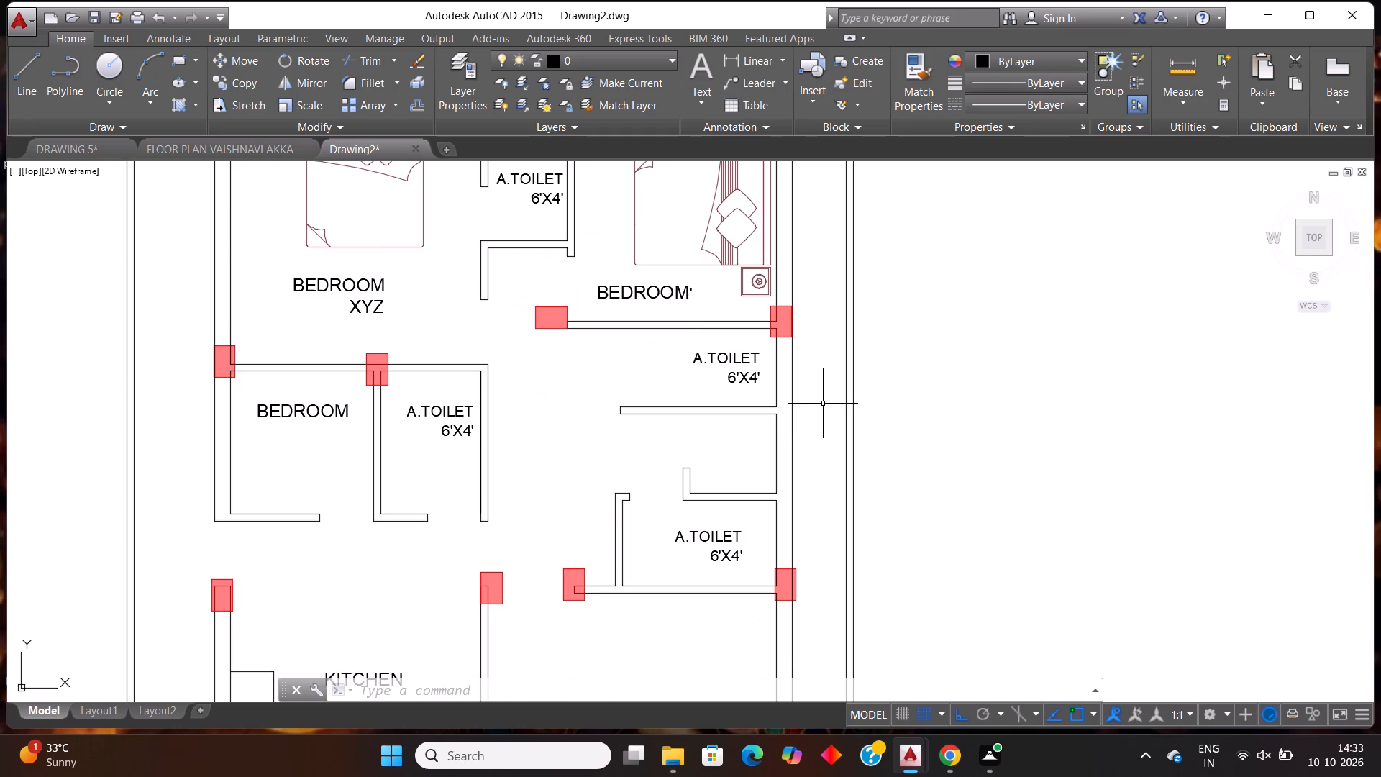
{"action": "scroll", "coordinate": [833, 395], "scroll_direction": "up", "scroll_amount": 1}
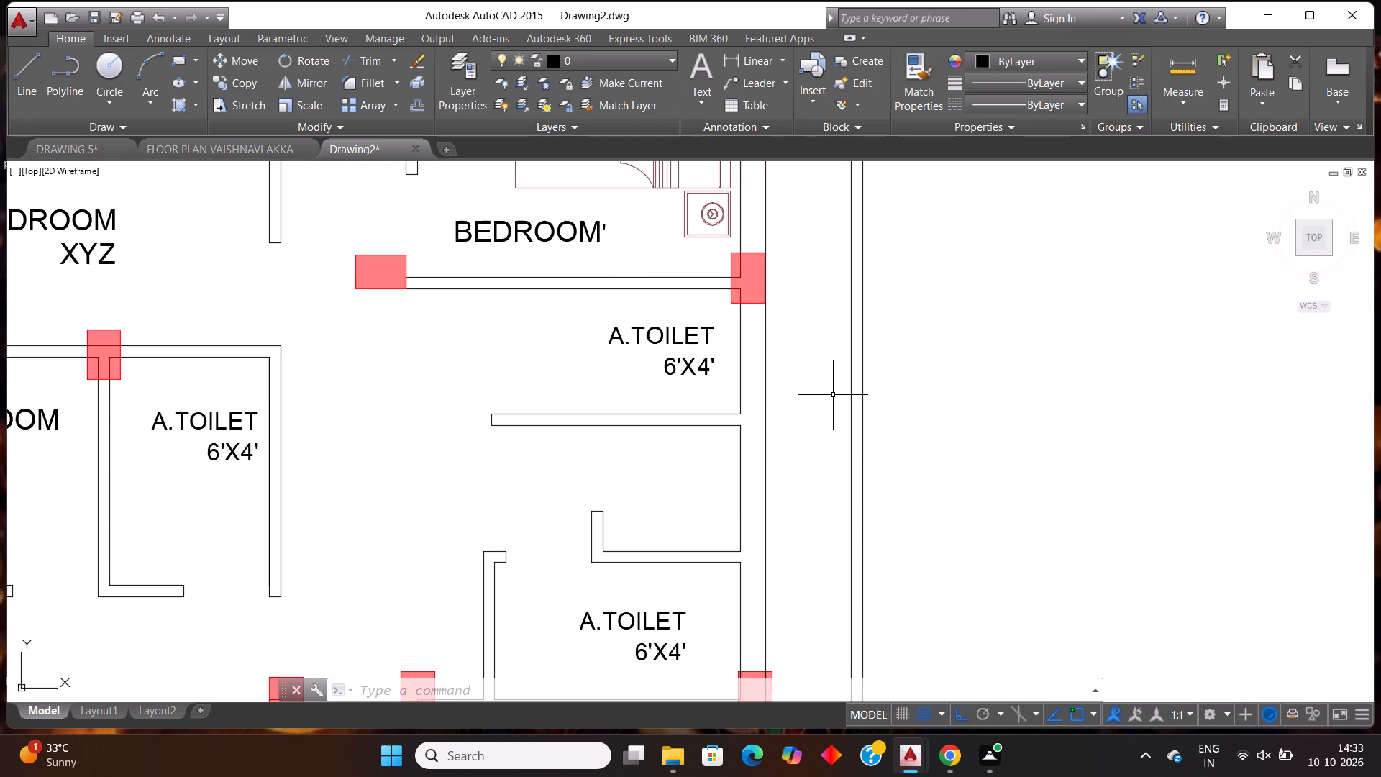
{"action": "scroll", "coordinate": [833, 395], "scroll_direction": "down", "scroll_amount": 3}
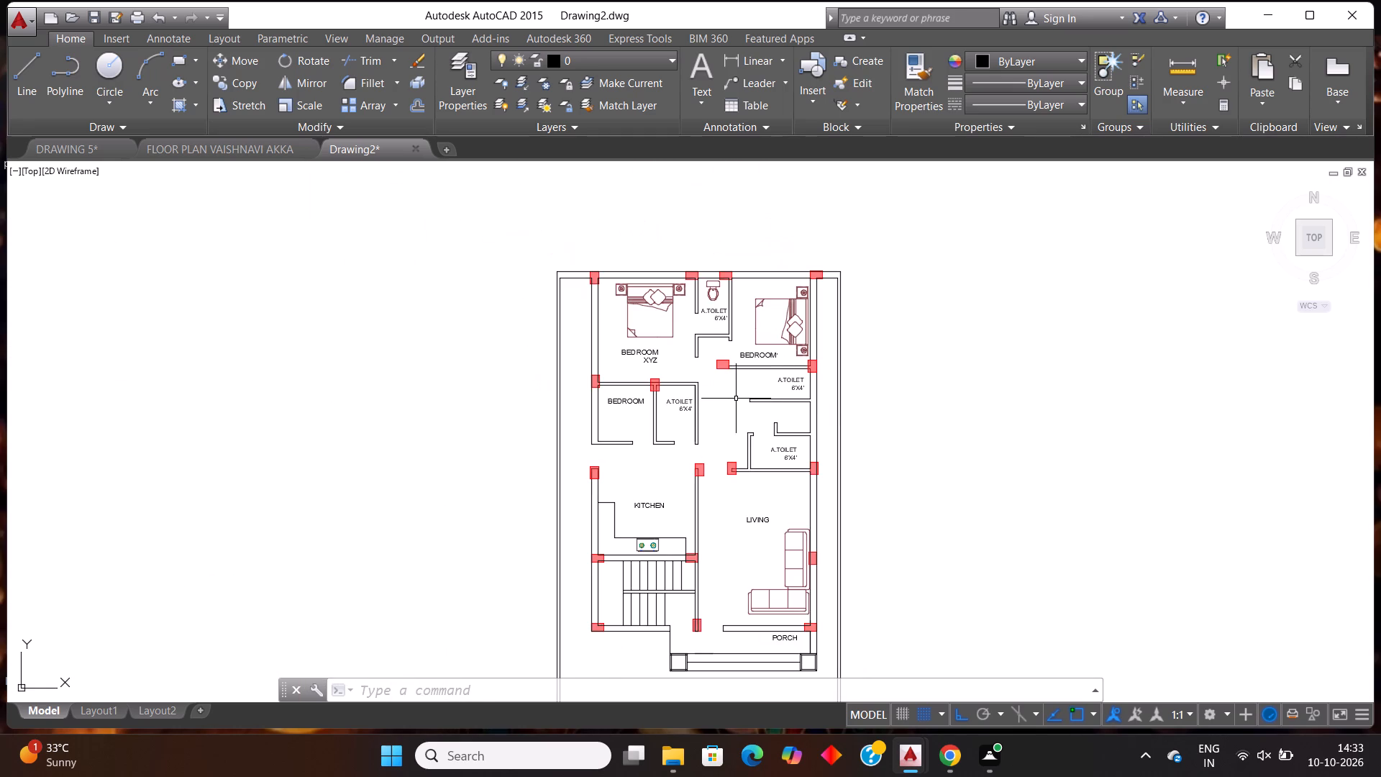
{"action": "scroll", "coordinate": [737, 398], "scroll_direction": "down", "scroll_amount": 1}
{"action": "scroll", "coordinate": [808, 442], "scroll_direction": "up", "scroll_amount": 1}
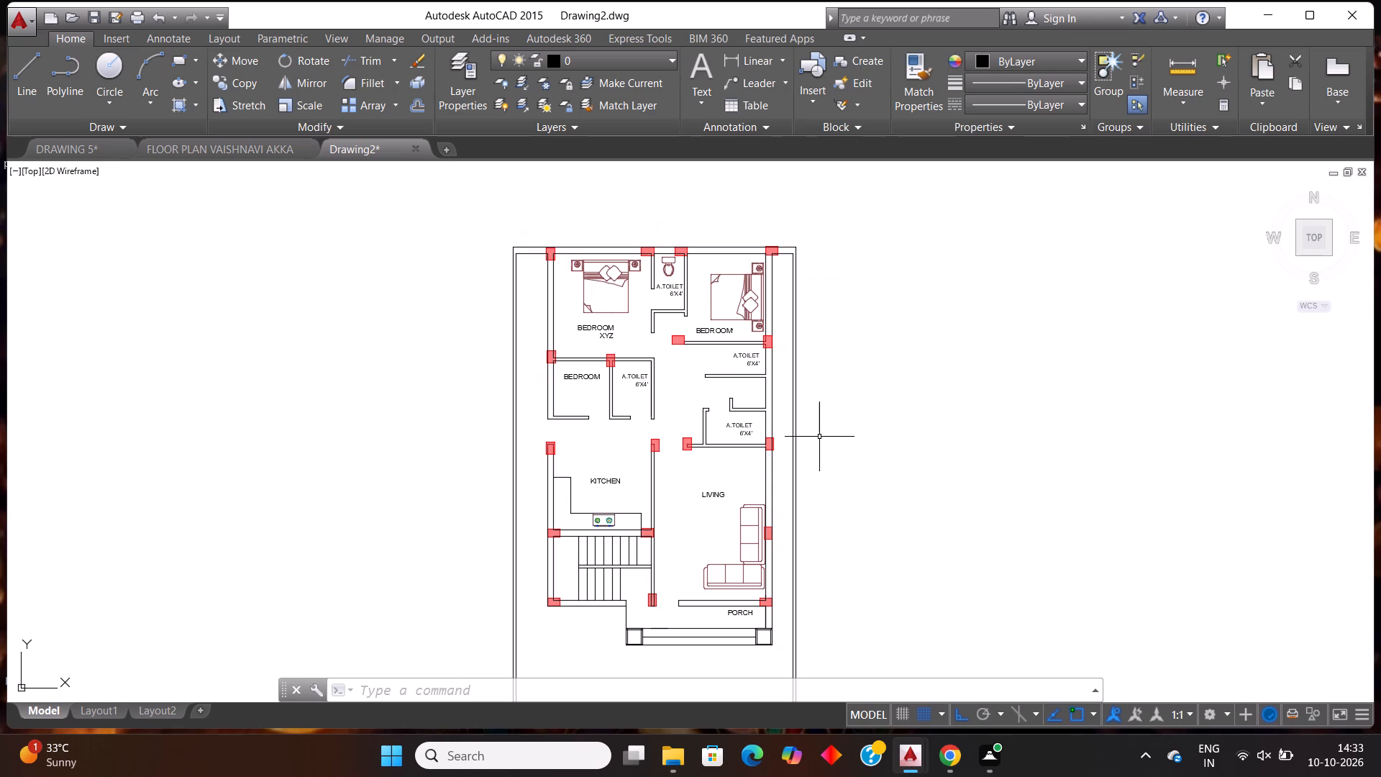
Hatch the outer wall segment above the upper left bedroom with the ANSI32 pattern, setting the hatch transparency to 0.
{"action": "key", "text": "Escape"}
{"action": "key", "text": "h"}
{"action": "key", "text": "Return"}
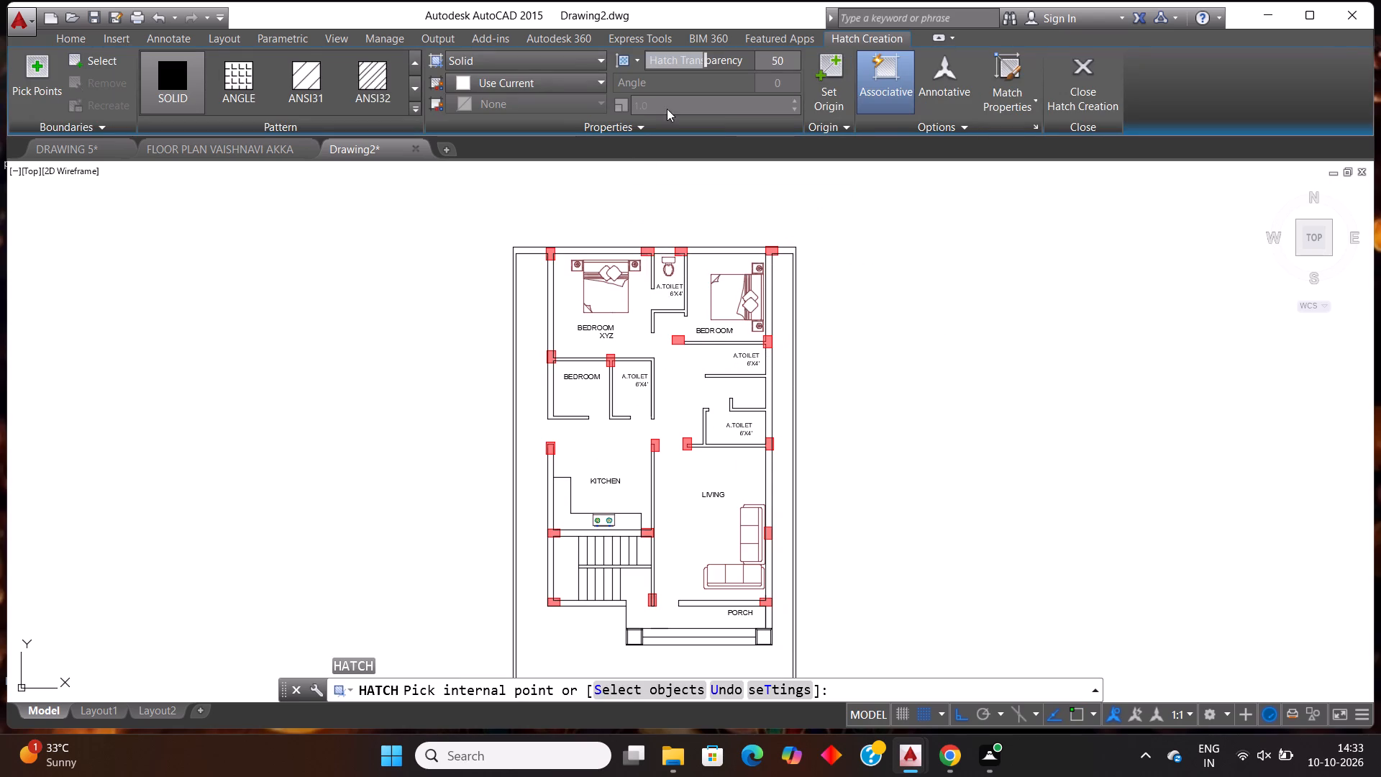
{"action": "scroll", "coordinate": [626, 223], "scroll_direction": "up", "scroll_amount": 1}
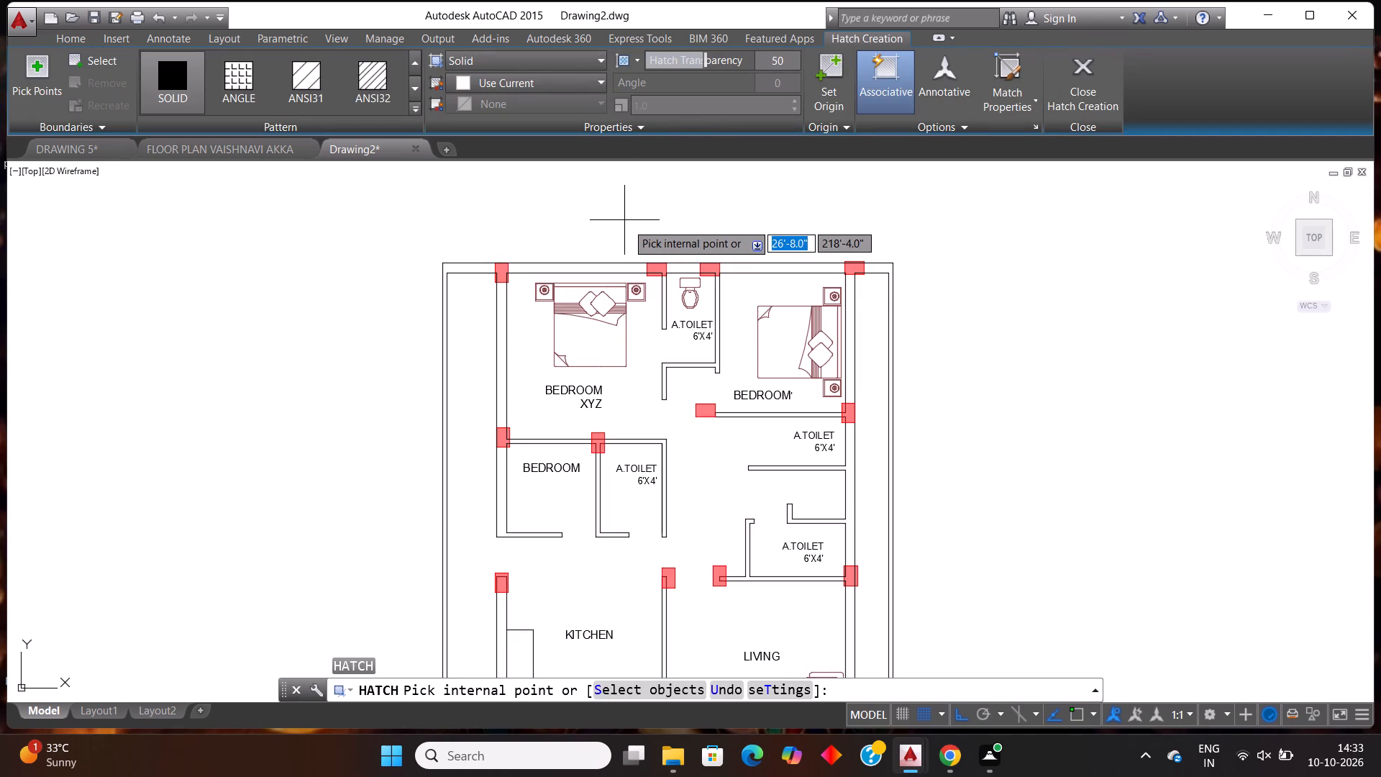
{"action": "scroll", "coordinate": [620, 257], "scroll_direction": "up", "scroll_amount": 1}
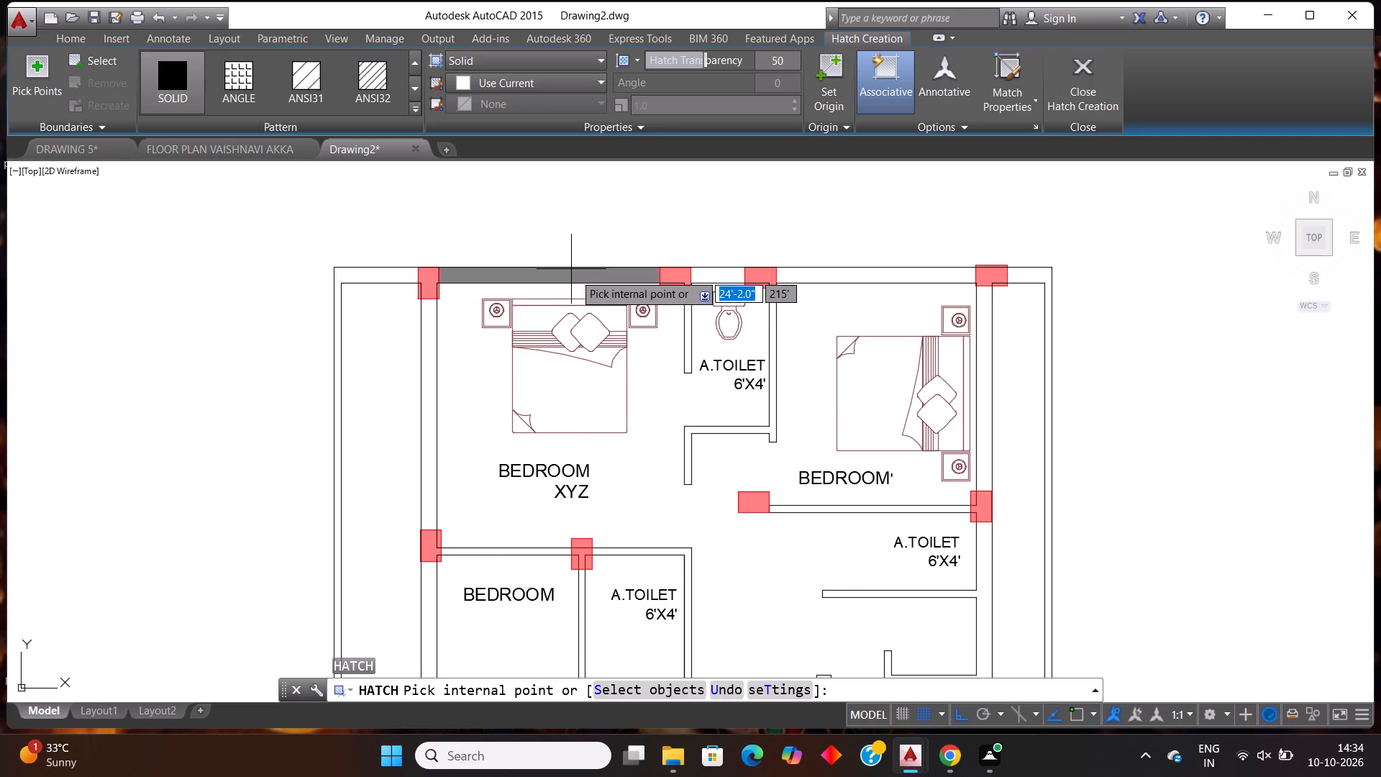
{"action": "left_click", "coordinate": [380, 94]}
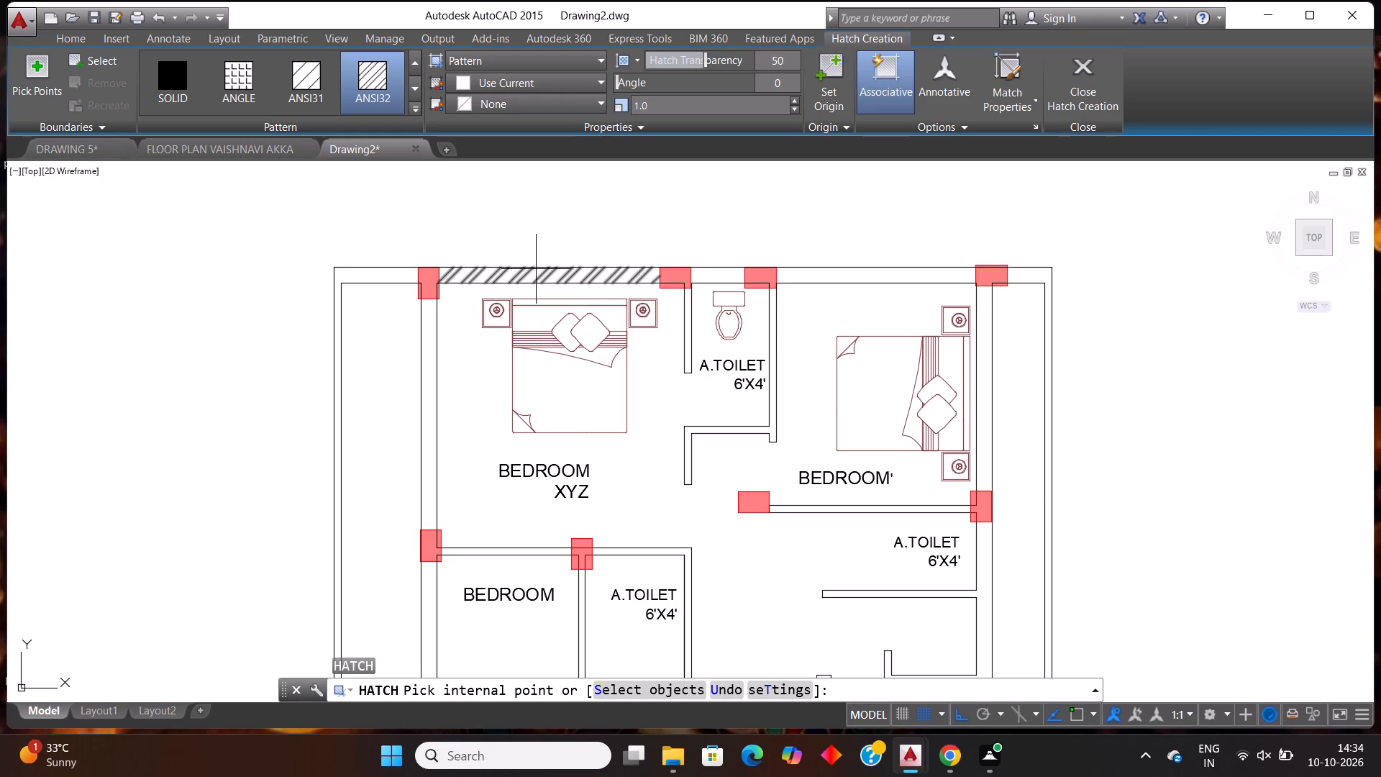
{"action": "left_click", "coordinate": [530, 269]}
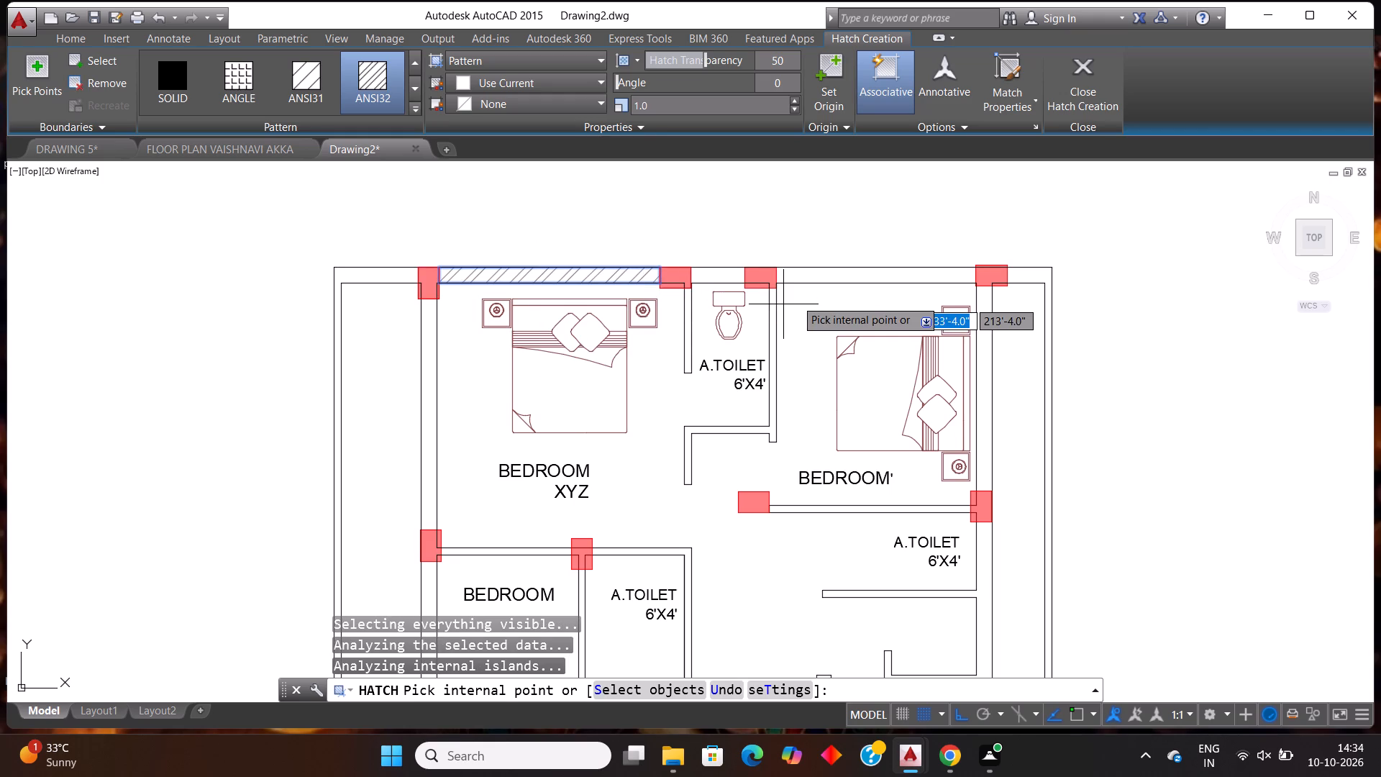
{"action": "left_click", "coordinate": [783, 63]}
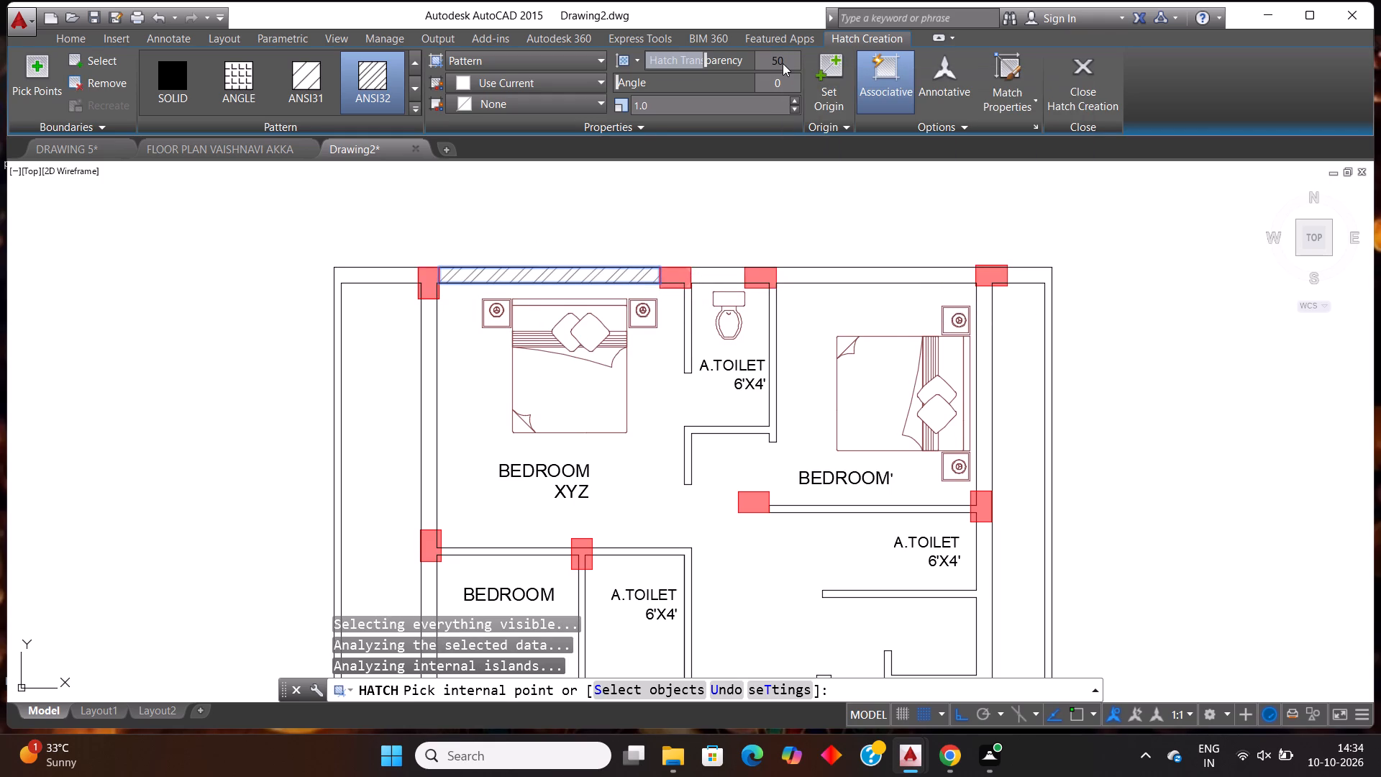
{"action": "key", "text": "0"}
{"action": "key", "text": "0"}
{"action": "key", "text": "Return"}
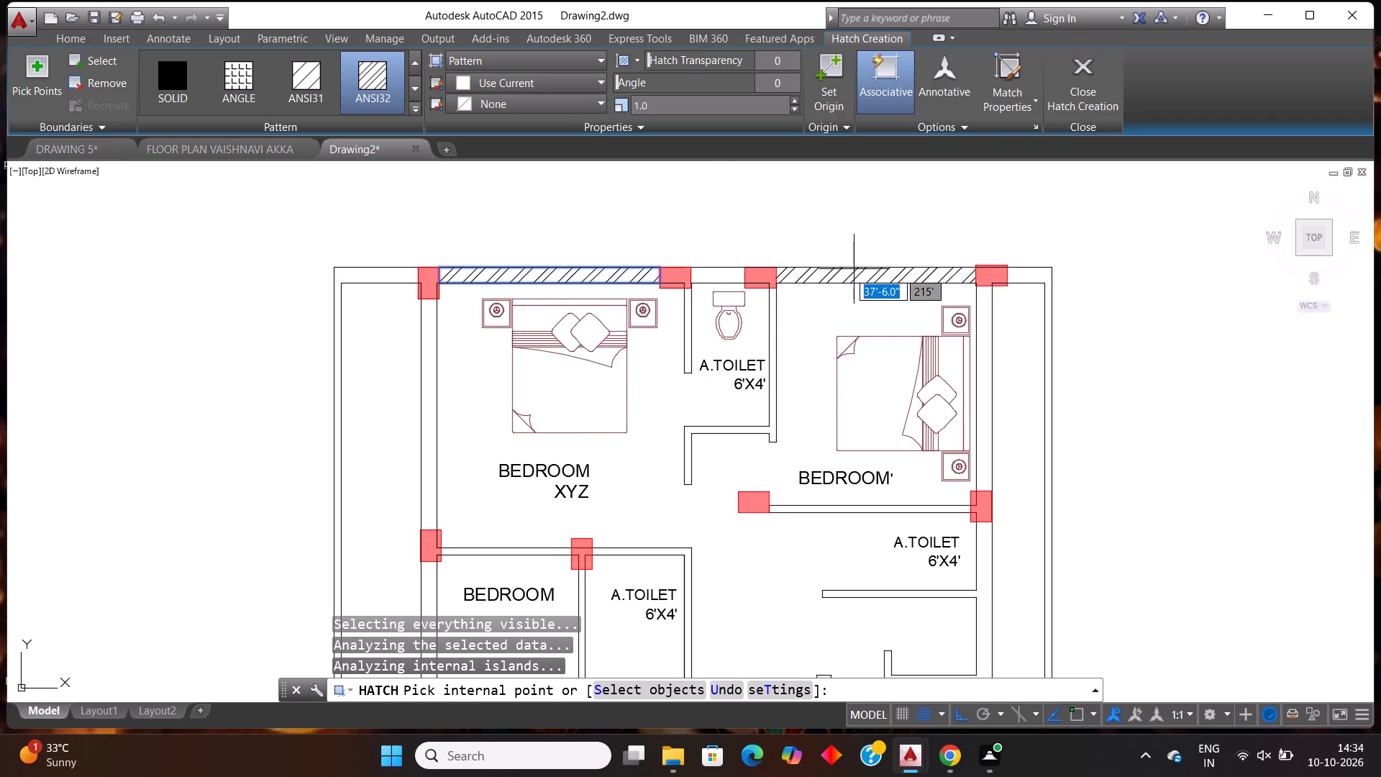
Add the outer wall above the upper right bedroom and the outer walls beside both left bedrooms to the ANSI32 hatch.
{"action": "left_click", "coordinate": [848, 271]}
{"action": "scroll", "coordinate": [1041, 286], "scroll_direction": "down", "scroll_amount": 1}
{"action": "scroll", "coordinate": [630, 288], "scroll_direction": "down", "scroll_amount": 2}
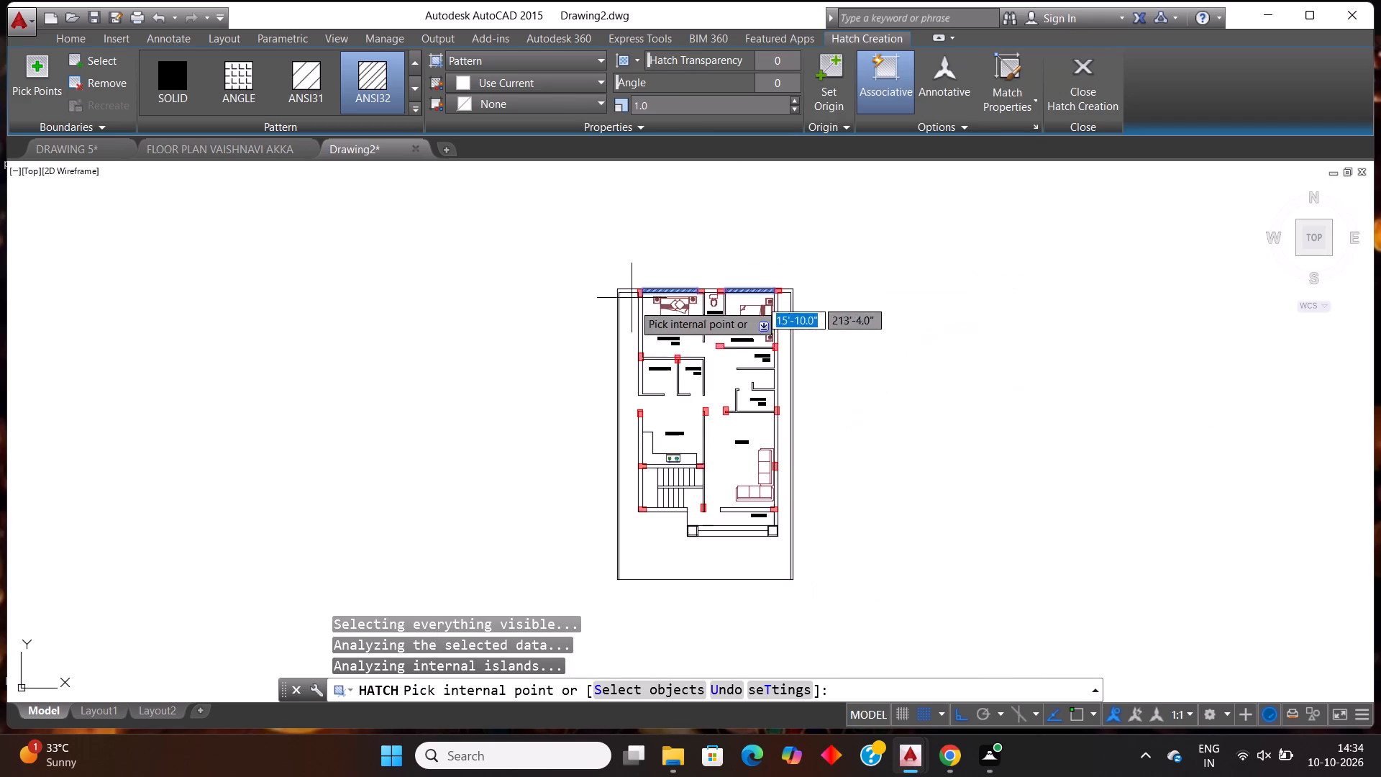
{"action": "scroll", "coordinate": [692, 353], "scroll_direction": "up", "scroll_amount": 2}
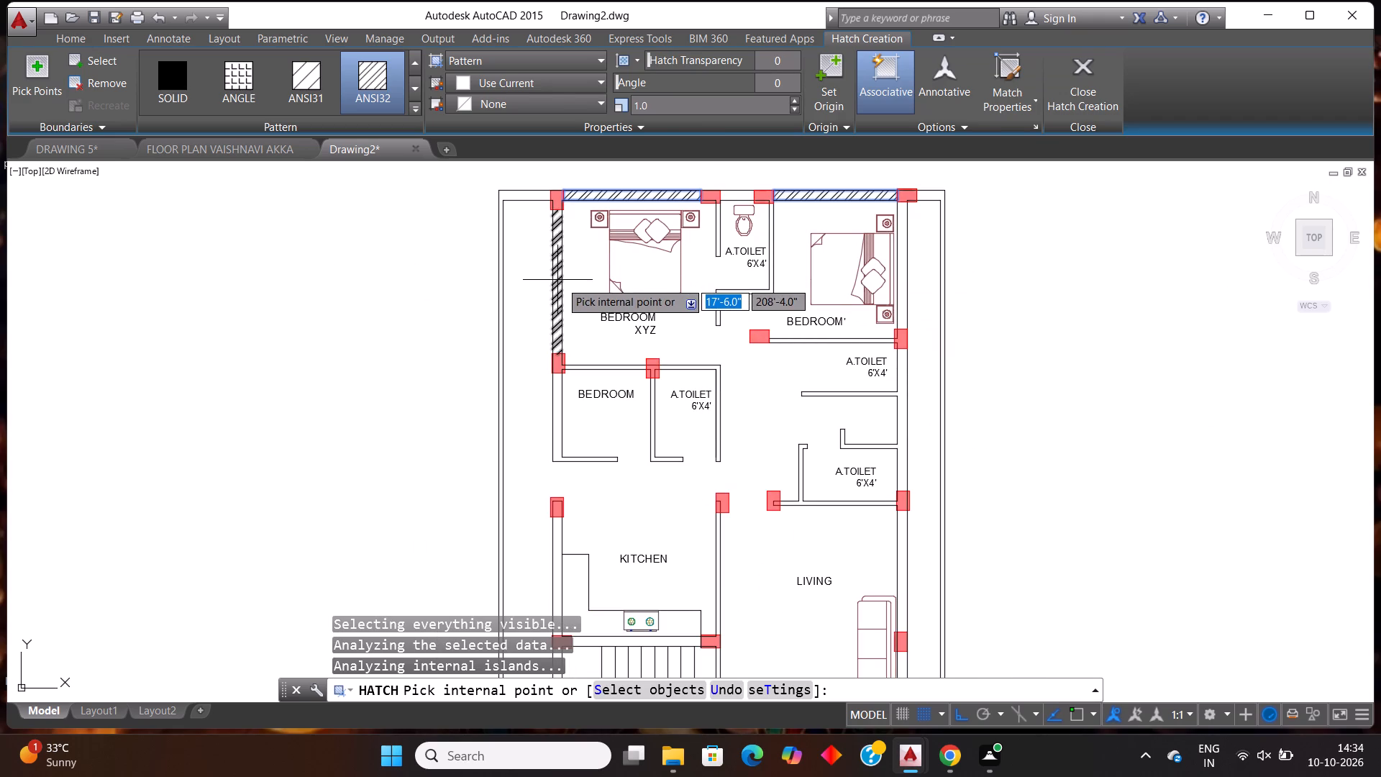
{"action": "left_click", "coordinate": [557, 284]}
{"action": "scroll", "coordinate": [614, 355], "scroll_direction": "down", "scroll_amount": 1}
{"action": "scroll", "coordinate": [626, 387], "scroll_direction": "up", "scroll_amount": 2}
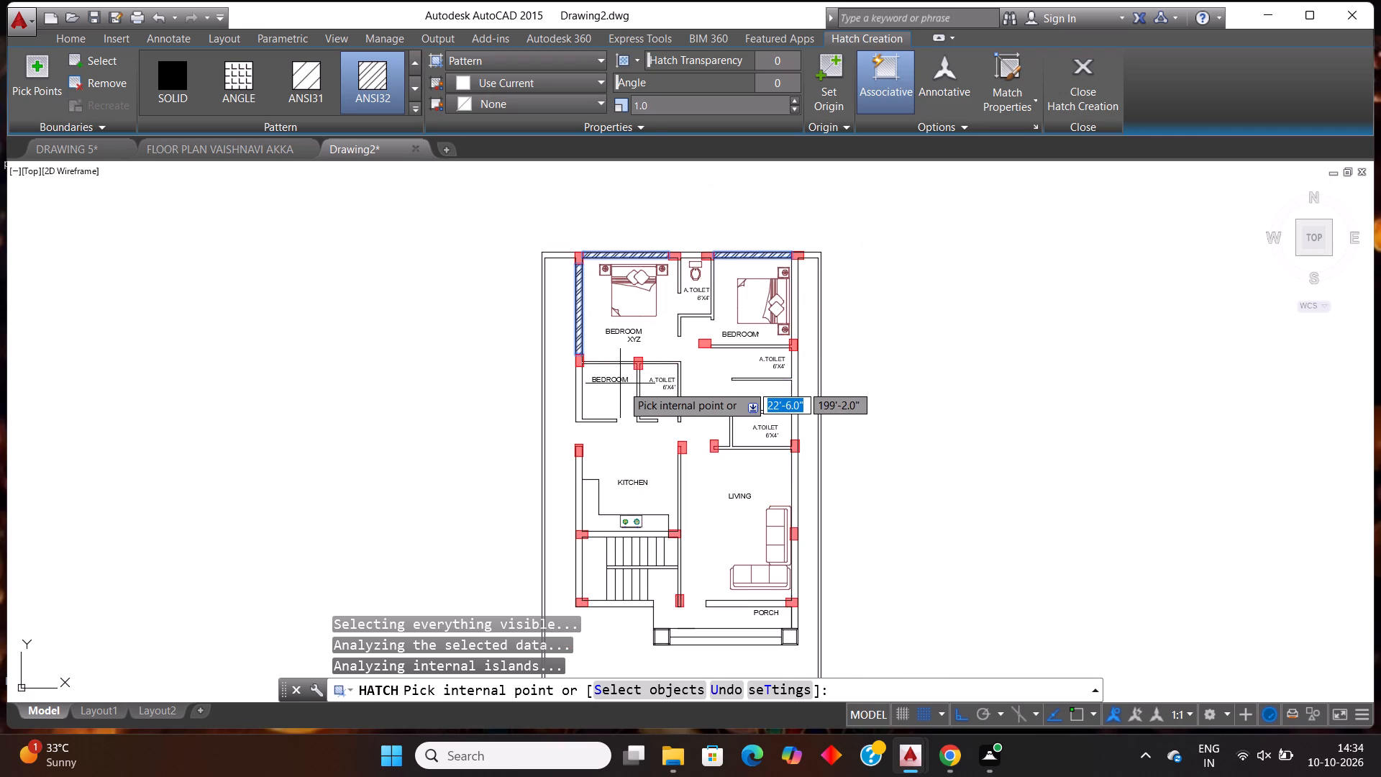
{"action": "left_click", "coordinate": [551, 384]}
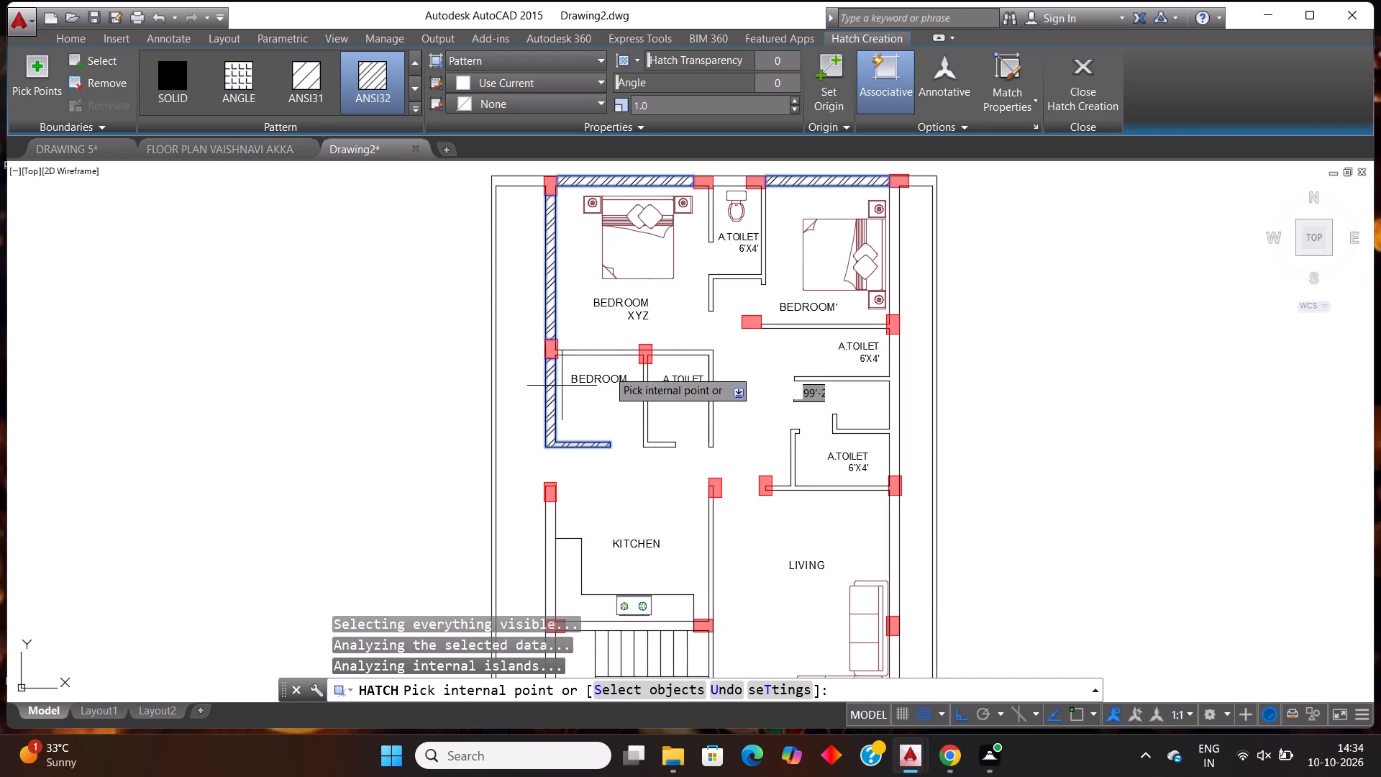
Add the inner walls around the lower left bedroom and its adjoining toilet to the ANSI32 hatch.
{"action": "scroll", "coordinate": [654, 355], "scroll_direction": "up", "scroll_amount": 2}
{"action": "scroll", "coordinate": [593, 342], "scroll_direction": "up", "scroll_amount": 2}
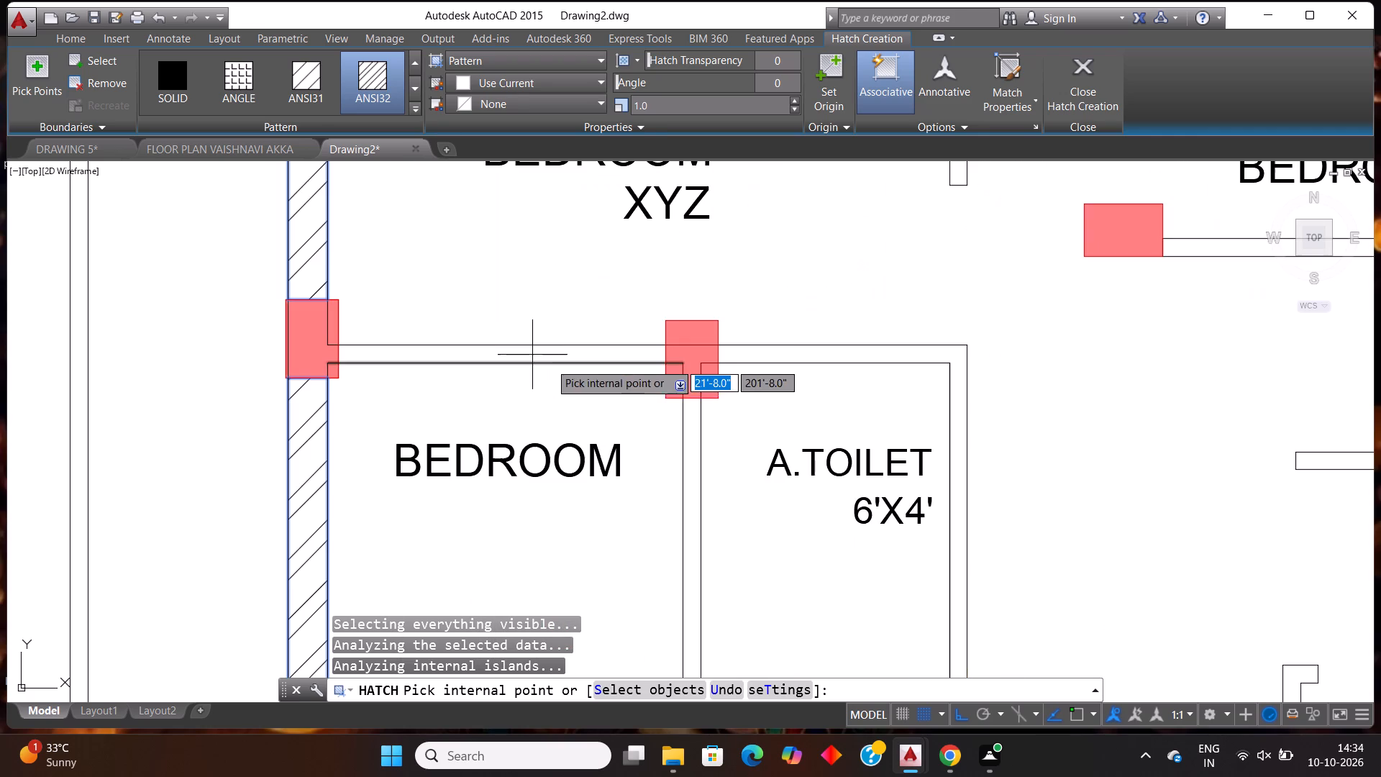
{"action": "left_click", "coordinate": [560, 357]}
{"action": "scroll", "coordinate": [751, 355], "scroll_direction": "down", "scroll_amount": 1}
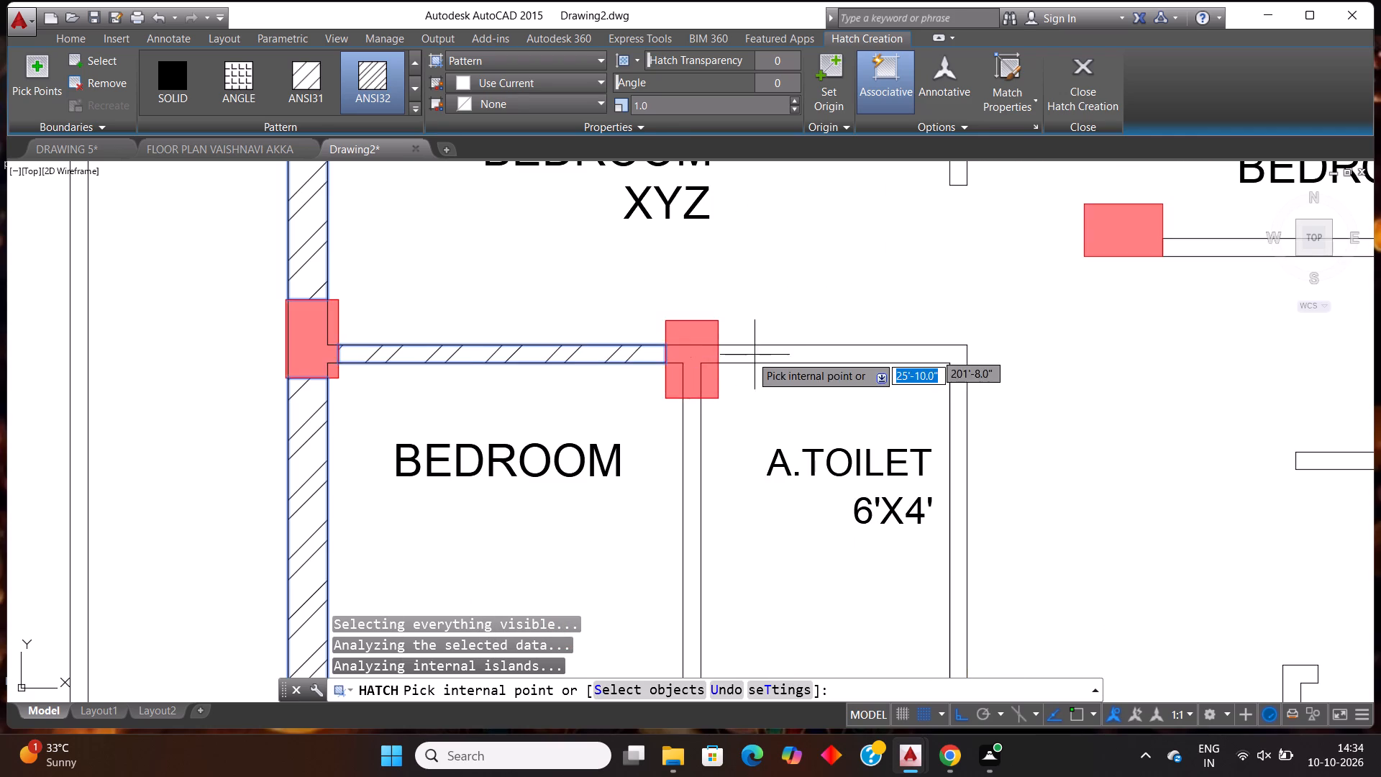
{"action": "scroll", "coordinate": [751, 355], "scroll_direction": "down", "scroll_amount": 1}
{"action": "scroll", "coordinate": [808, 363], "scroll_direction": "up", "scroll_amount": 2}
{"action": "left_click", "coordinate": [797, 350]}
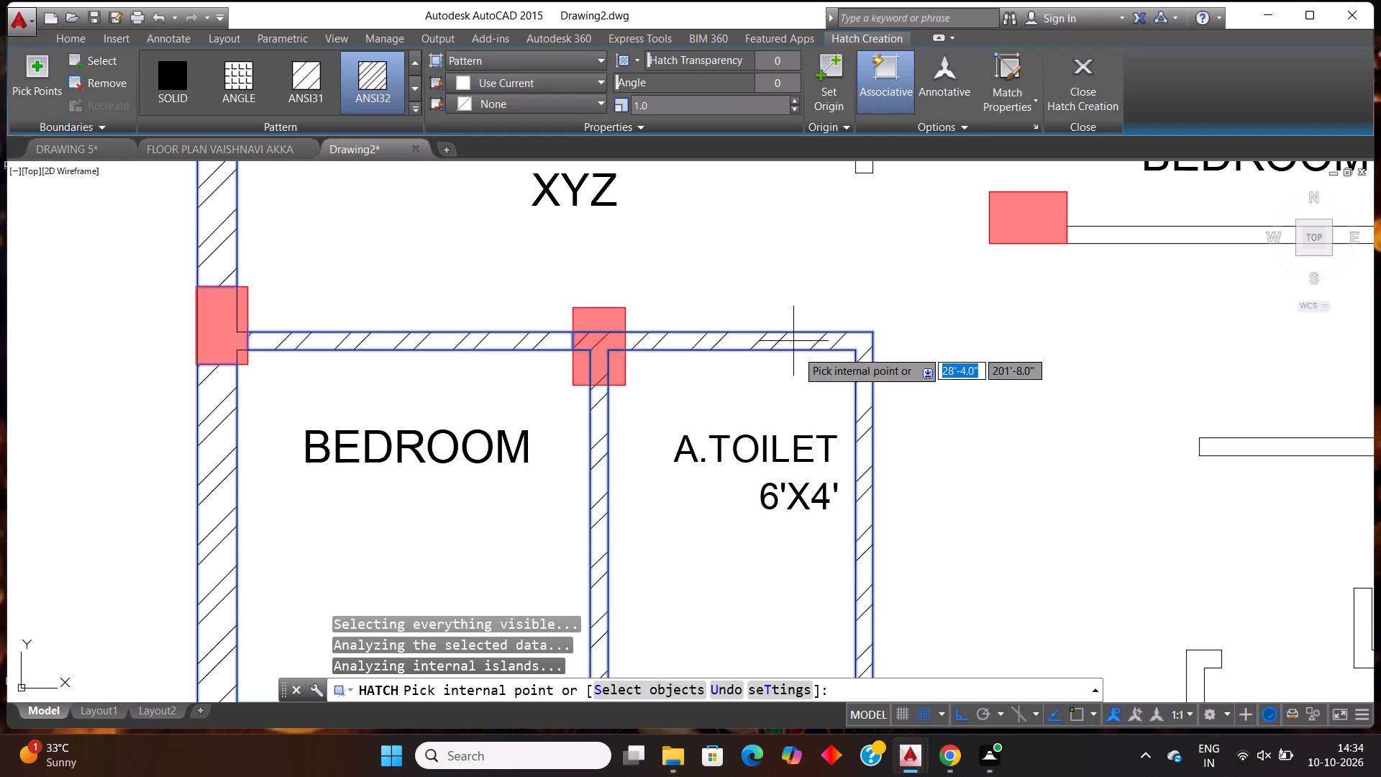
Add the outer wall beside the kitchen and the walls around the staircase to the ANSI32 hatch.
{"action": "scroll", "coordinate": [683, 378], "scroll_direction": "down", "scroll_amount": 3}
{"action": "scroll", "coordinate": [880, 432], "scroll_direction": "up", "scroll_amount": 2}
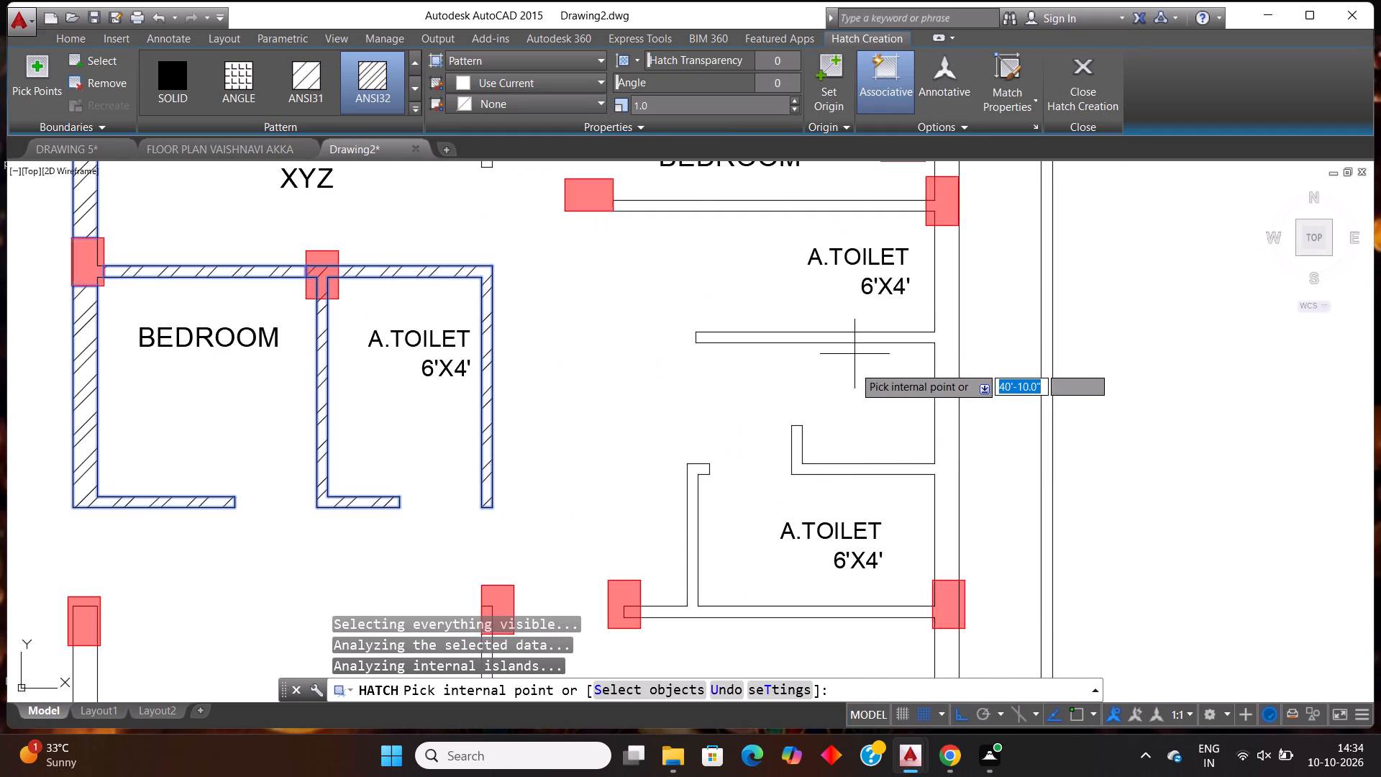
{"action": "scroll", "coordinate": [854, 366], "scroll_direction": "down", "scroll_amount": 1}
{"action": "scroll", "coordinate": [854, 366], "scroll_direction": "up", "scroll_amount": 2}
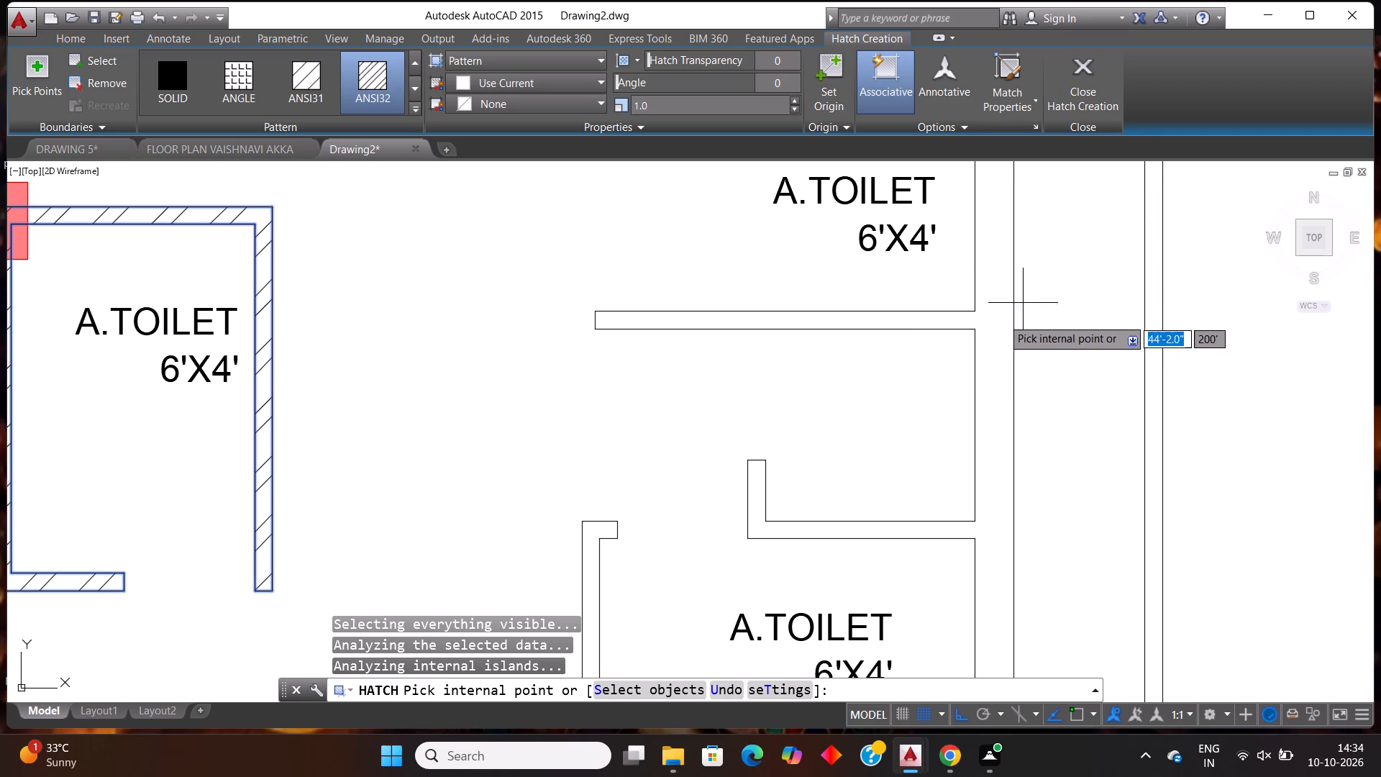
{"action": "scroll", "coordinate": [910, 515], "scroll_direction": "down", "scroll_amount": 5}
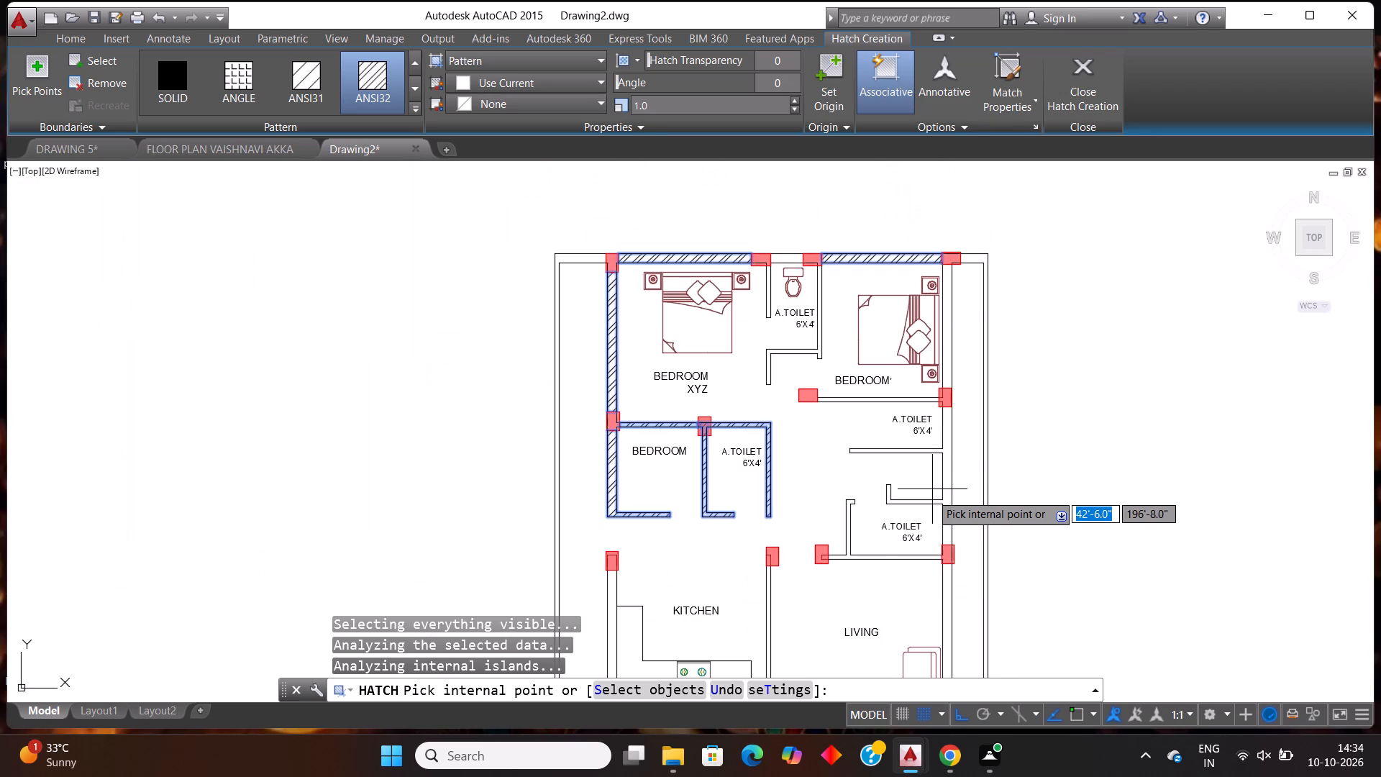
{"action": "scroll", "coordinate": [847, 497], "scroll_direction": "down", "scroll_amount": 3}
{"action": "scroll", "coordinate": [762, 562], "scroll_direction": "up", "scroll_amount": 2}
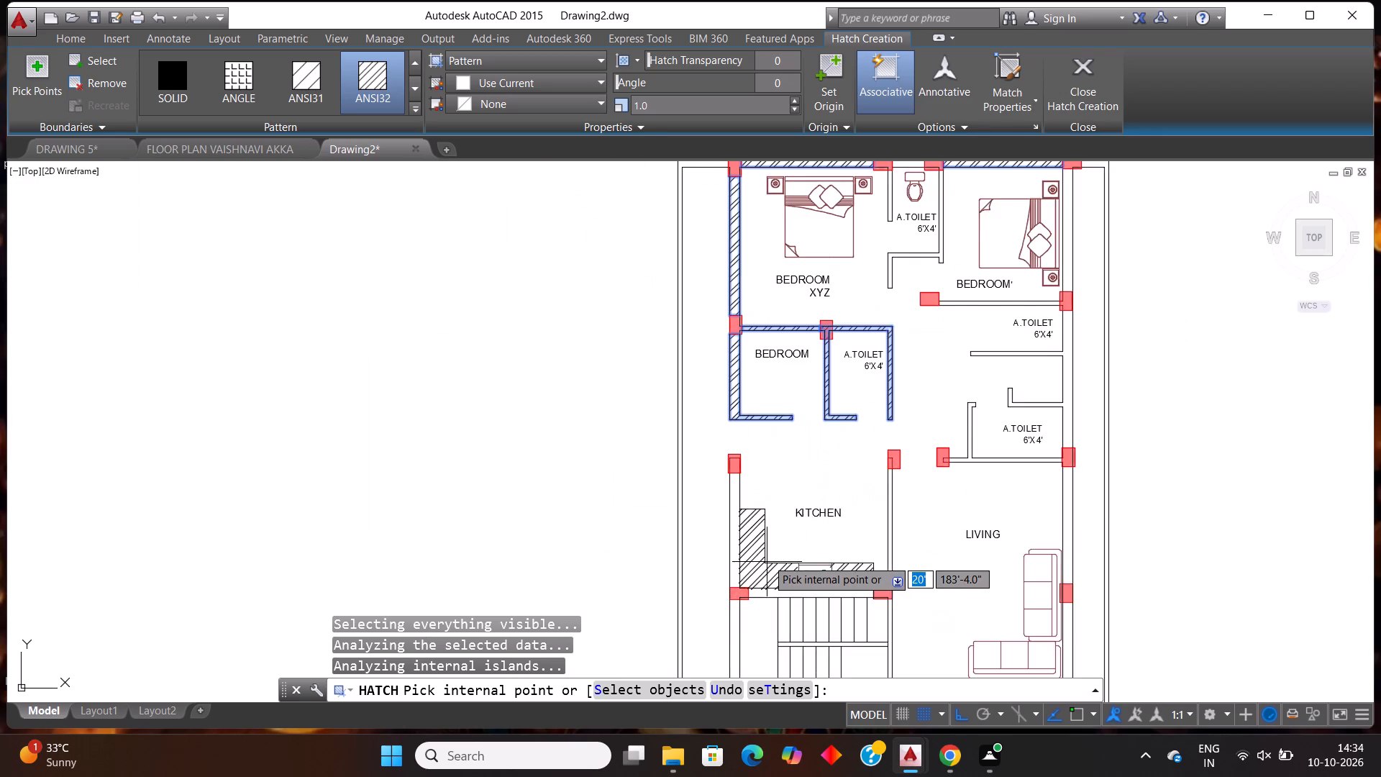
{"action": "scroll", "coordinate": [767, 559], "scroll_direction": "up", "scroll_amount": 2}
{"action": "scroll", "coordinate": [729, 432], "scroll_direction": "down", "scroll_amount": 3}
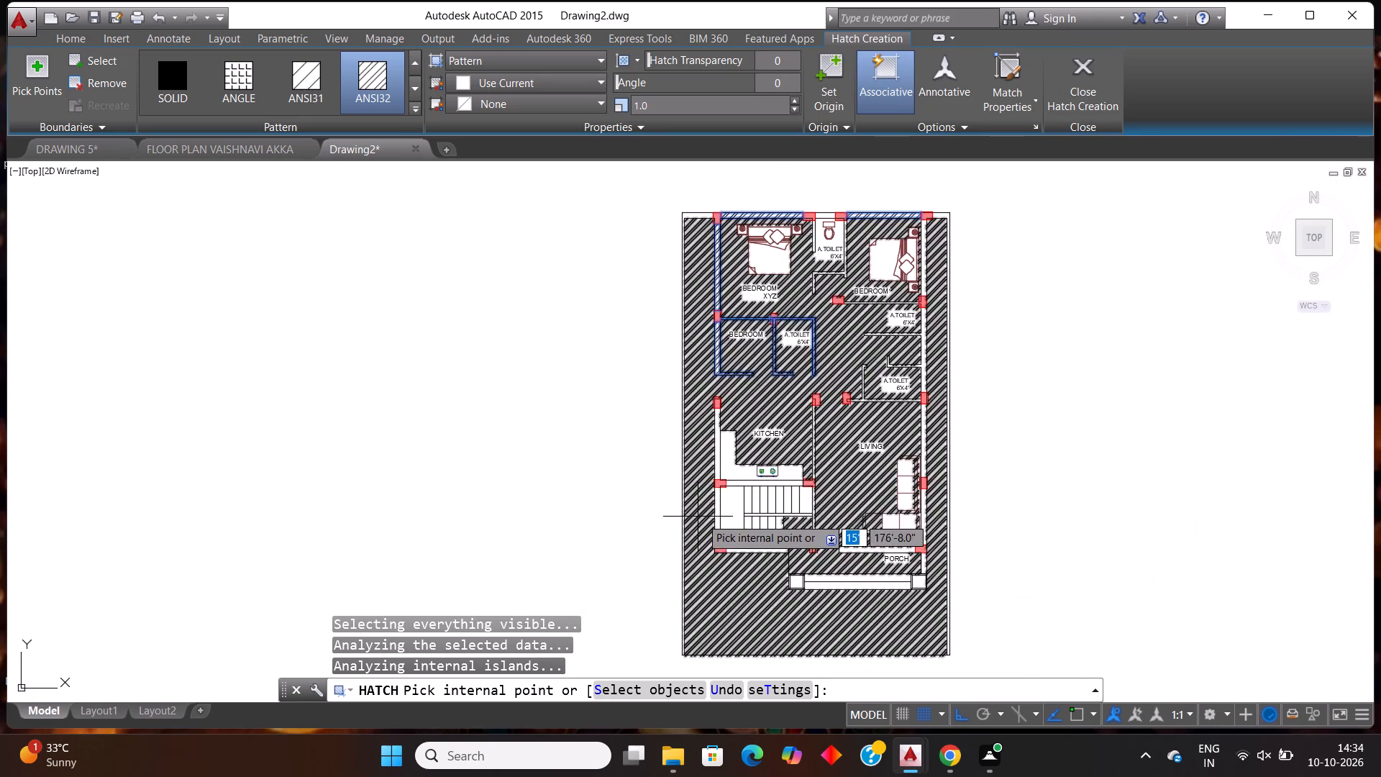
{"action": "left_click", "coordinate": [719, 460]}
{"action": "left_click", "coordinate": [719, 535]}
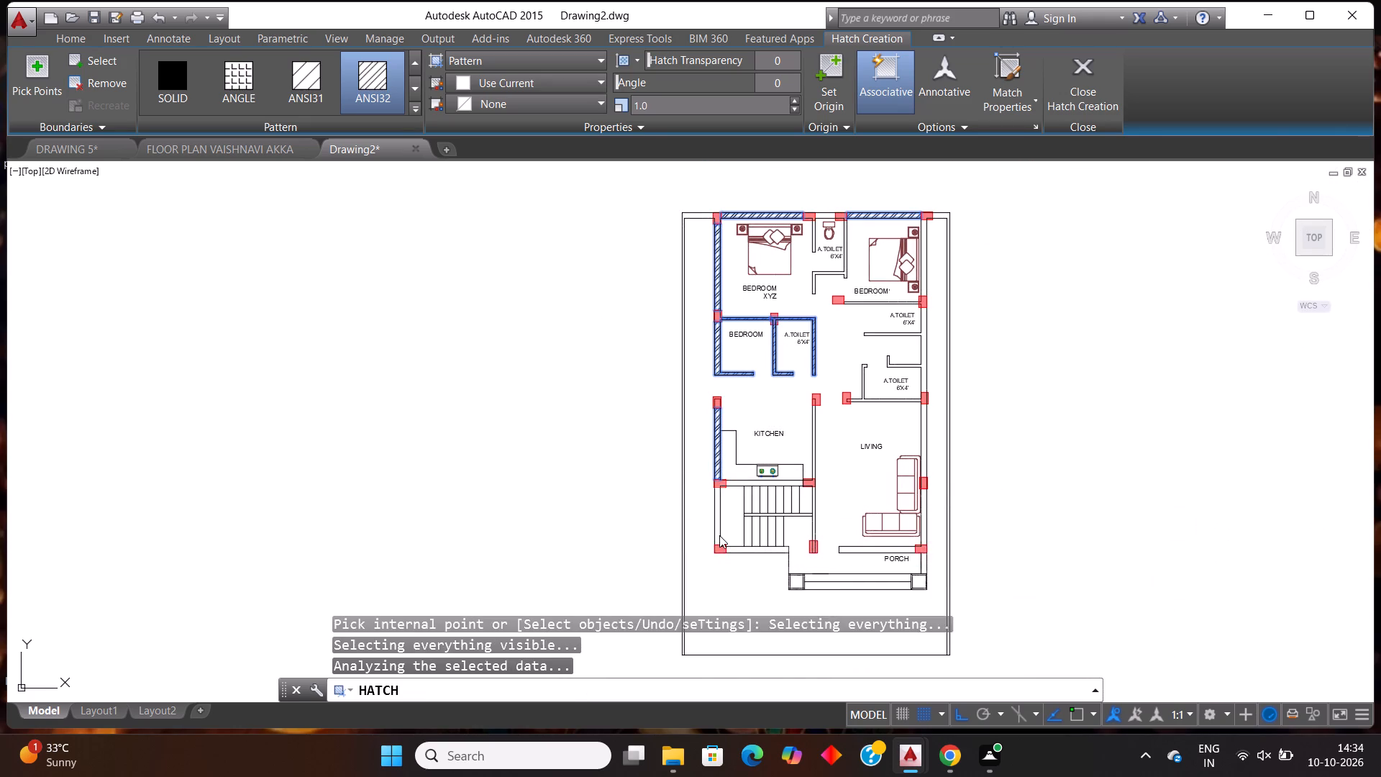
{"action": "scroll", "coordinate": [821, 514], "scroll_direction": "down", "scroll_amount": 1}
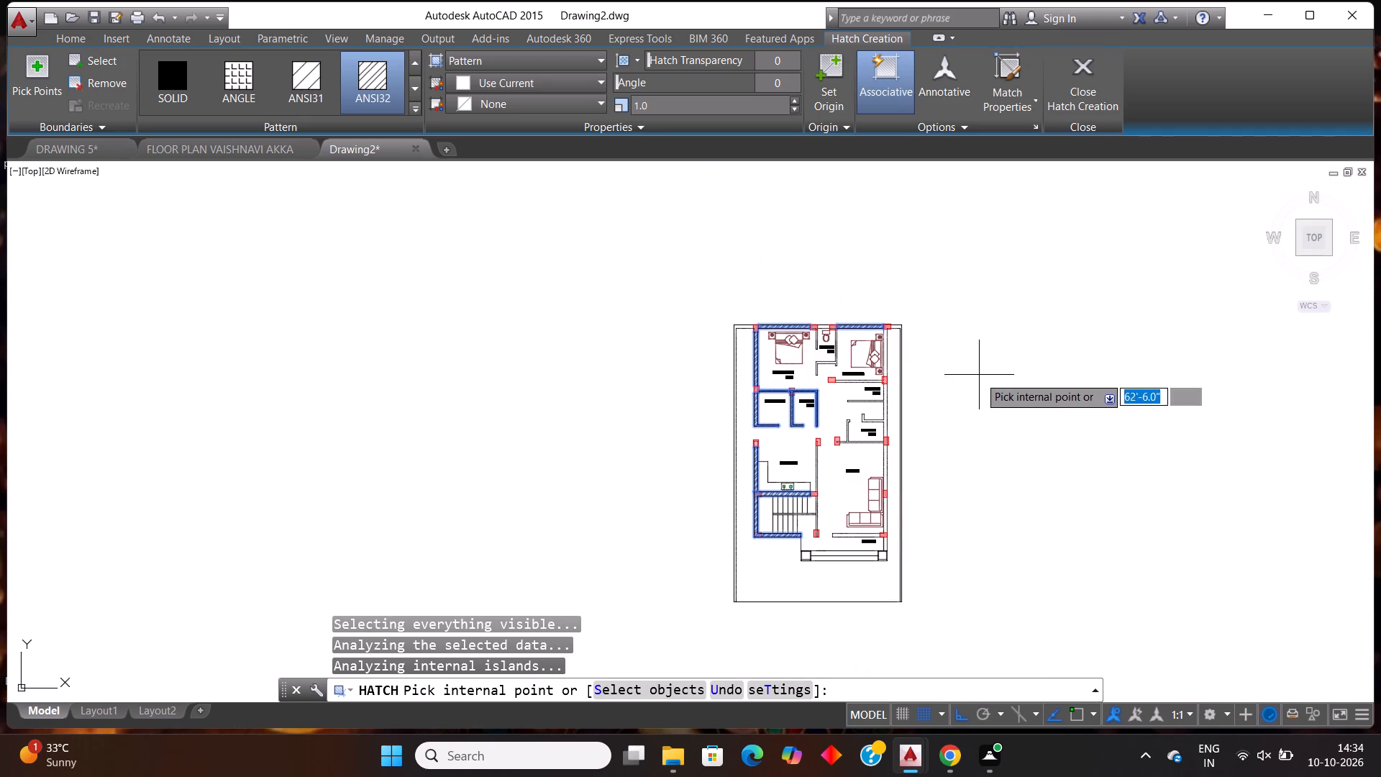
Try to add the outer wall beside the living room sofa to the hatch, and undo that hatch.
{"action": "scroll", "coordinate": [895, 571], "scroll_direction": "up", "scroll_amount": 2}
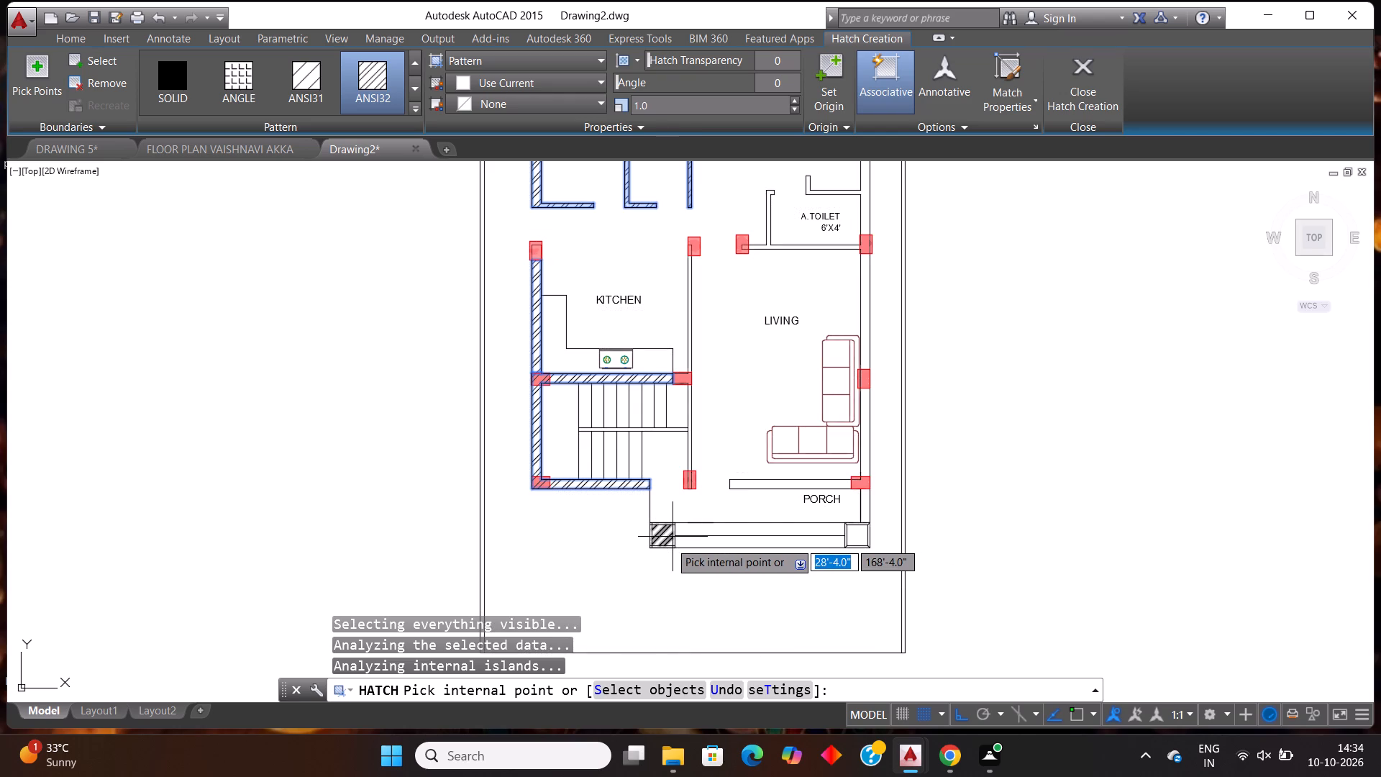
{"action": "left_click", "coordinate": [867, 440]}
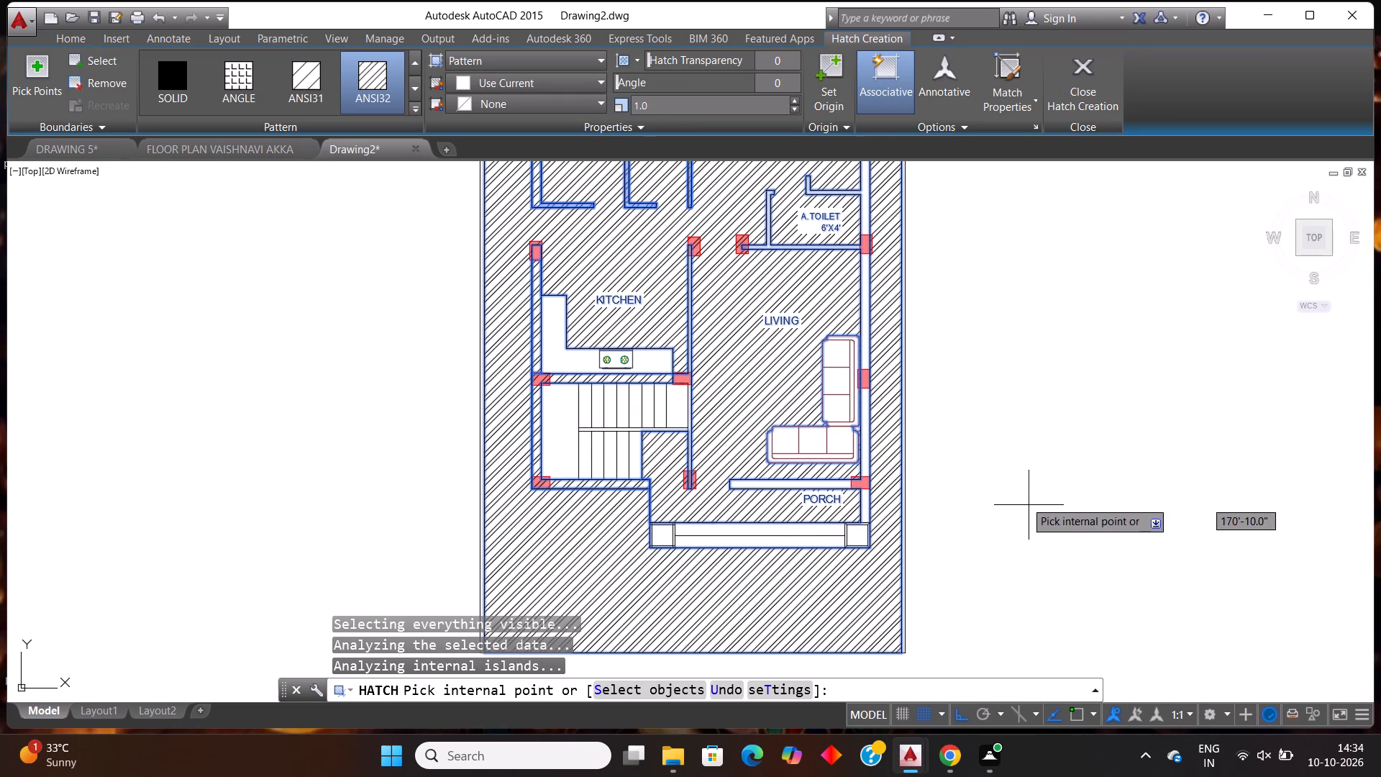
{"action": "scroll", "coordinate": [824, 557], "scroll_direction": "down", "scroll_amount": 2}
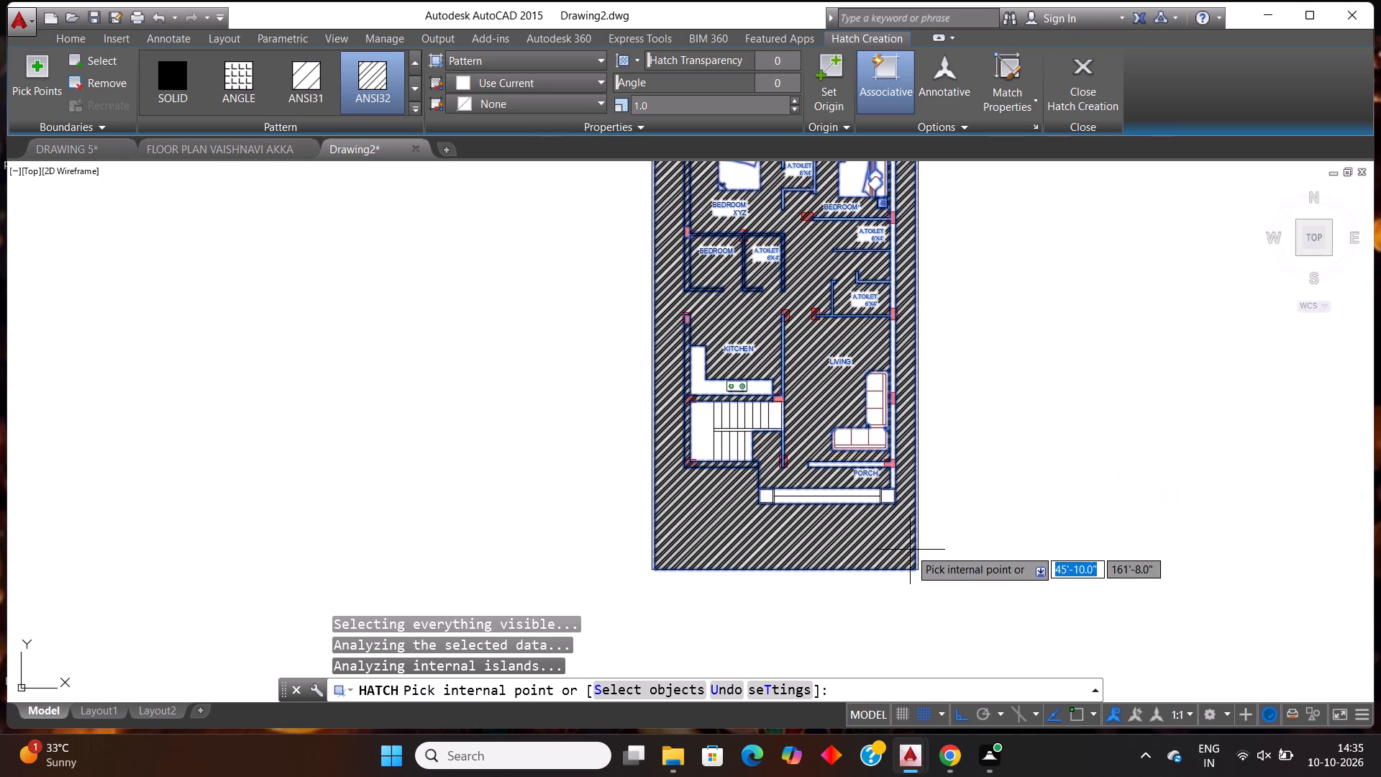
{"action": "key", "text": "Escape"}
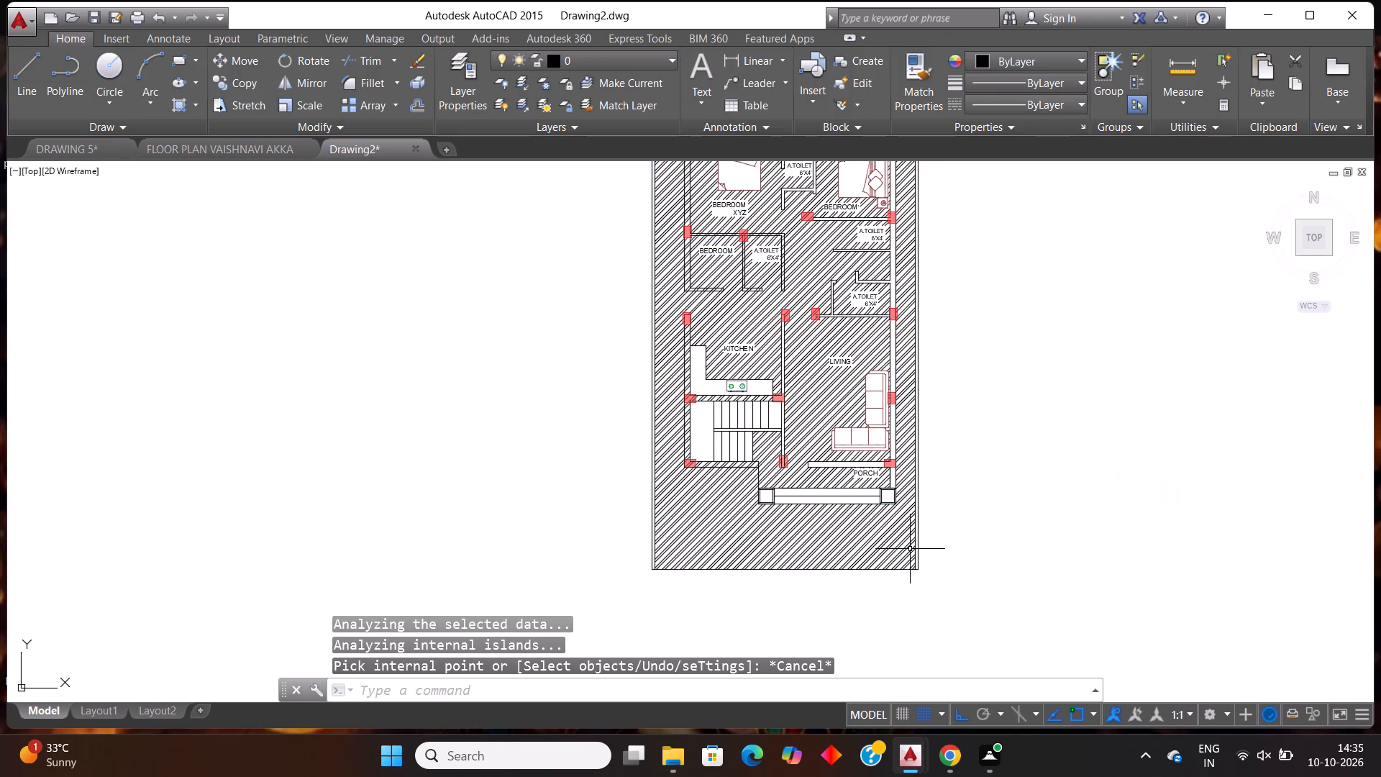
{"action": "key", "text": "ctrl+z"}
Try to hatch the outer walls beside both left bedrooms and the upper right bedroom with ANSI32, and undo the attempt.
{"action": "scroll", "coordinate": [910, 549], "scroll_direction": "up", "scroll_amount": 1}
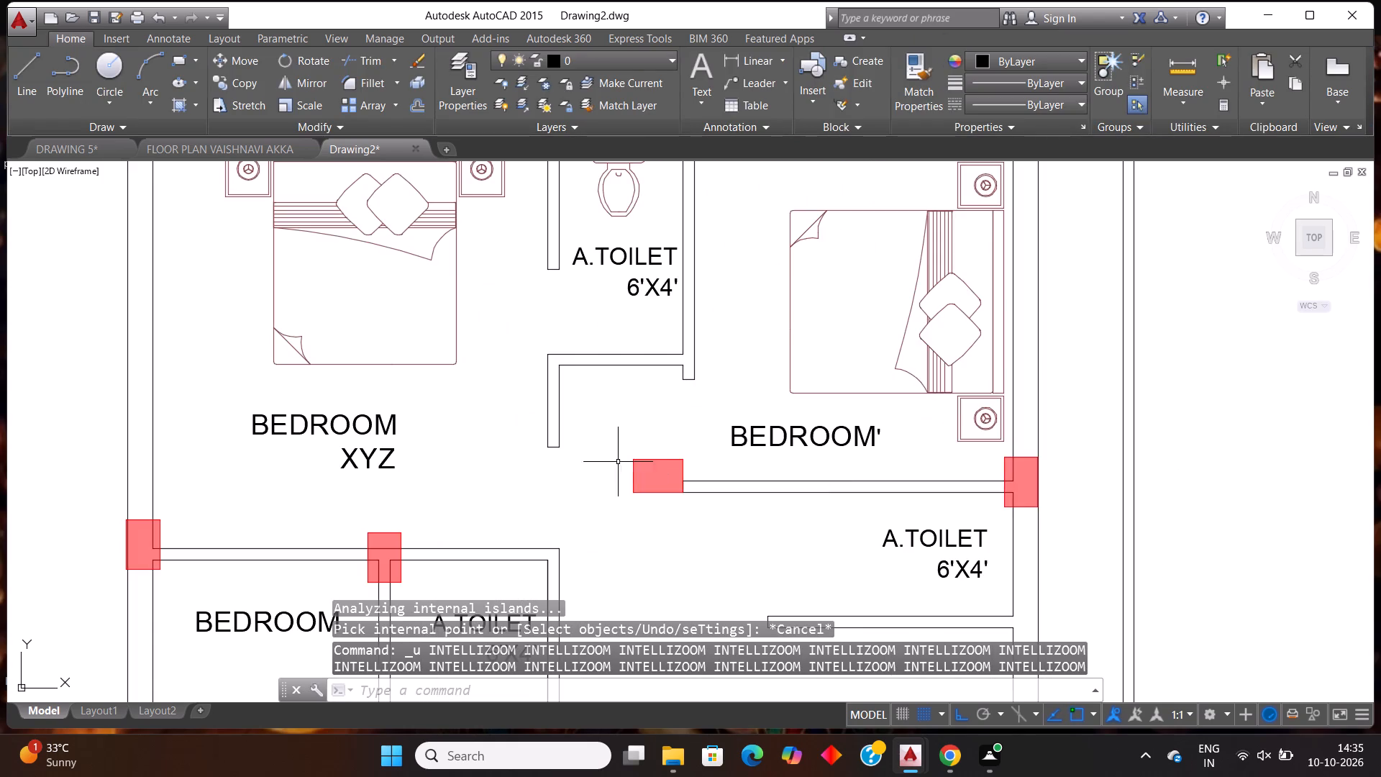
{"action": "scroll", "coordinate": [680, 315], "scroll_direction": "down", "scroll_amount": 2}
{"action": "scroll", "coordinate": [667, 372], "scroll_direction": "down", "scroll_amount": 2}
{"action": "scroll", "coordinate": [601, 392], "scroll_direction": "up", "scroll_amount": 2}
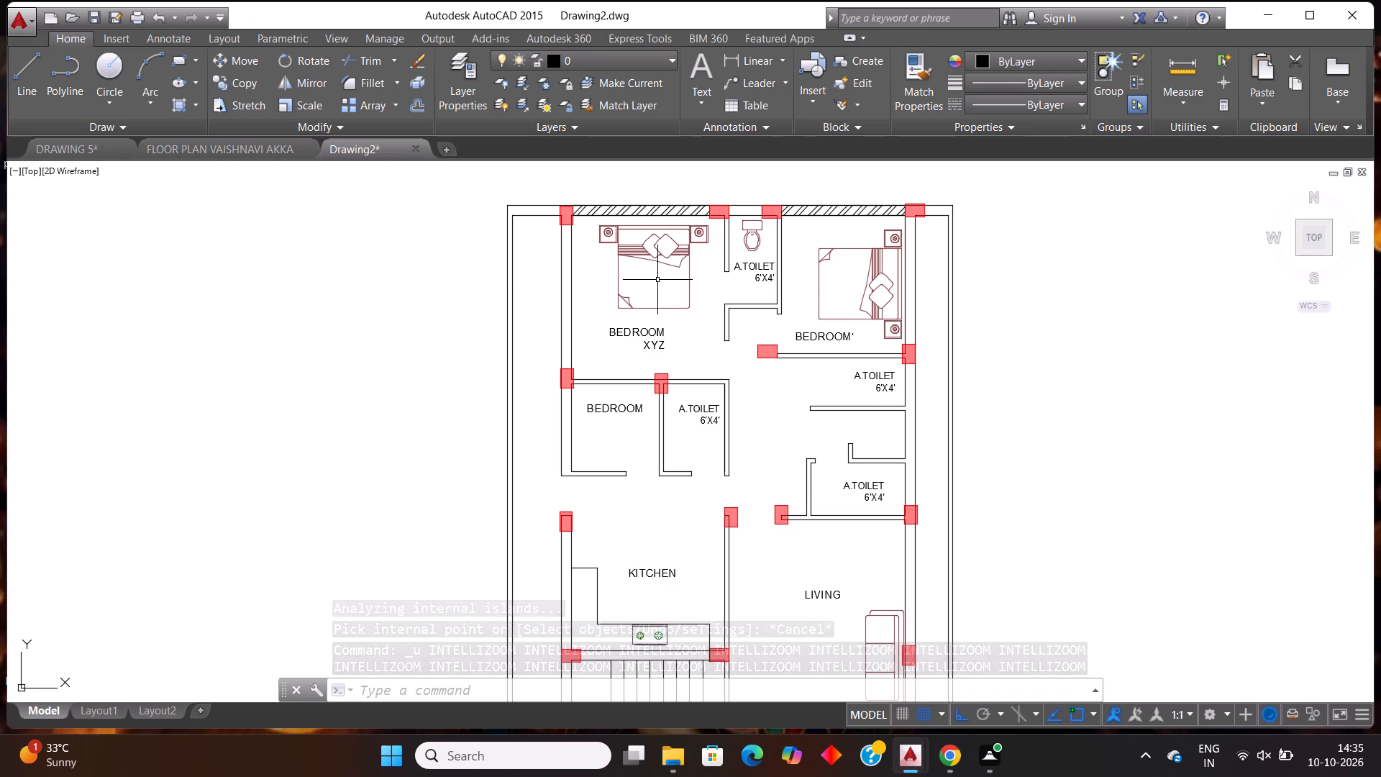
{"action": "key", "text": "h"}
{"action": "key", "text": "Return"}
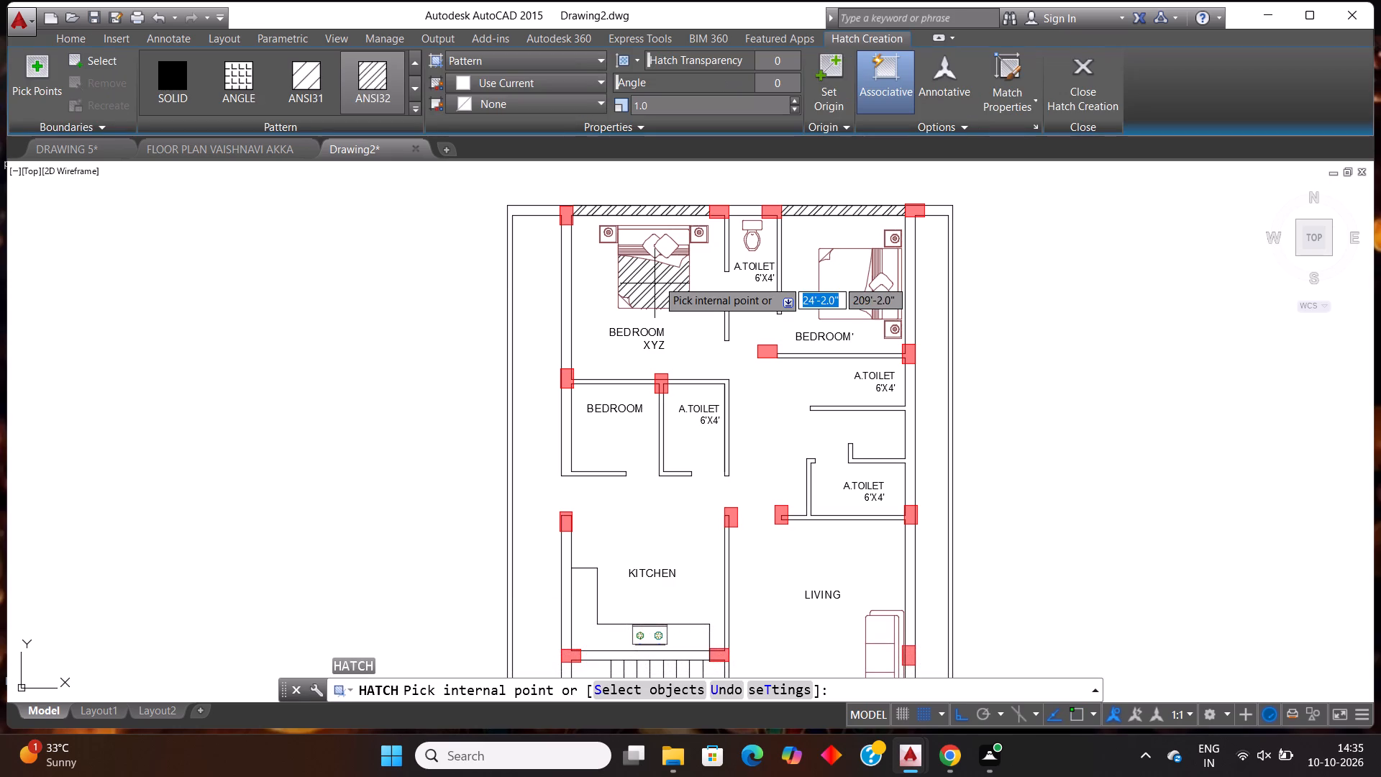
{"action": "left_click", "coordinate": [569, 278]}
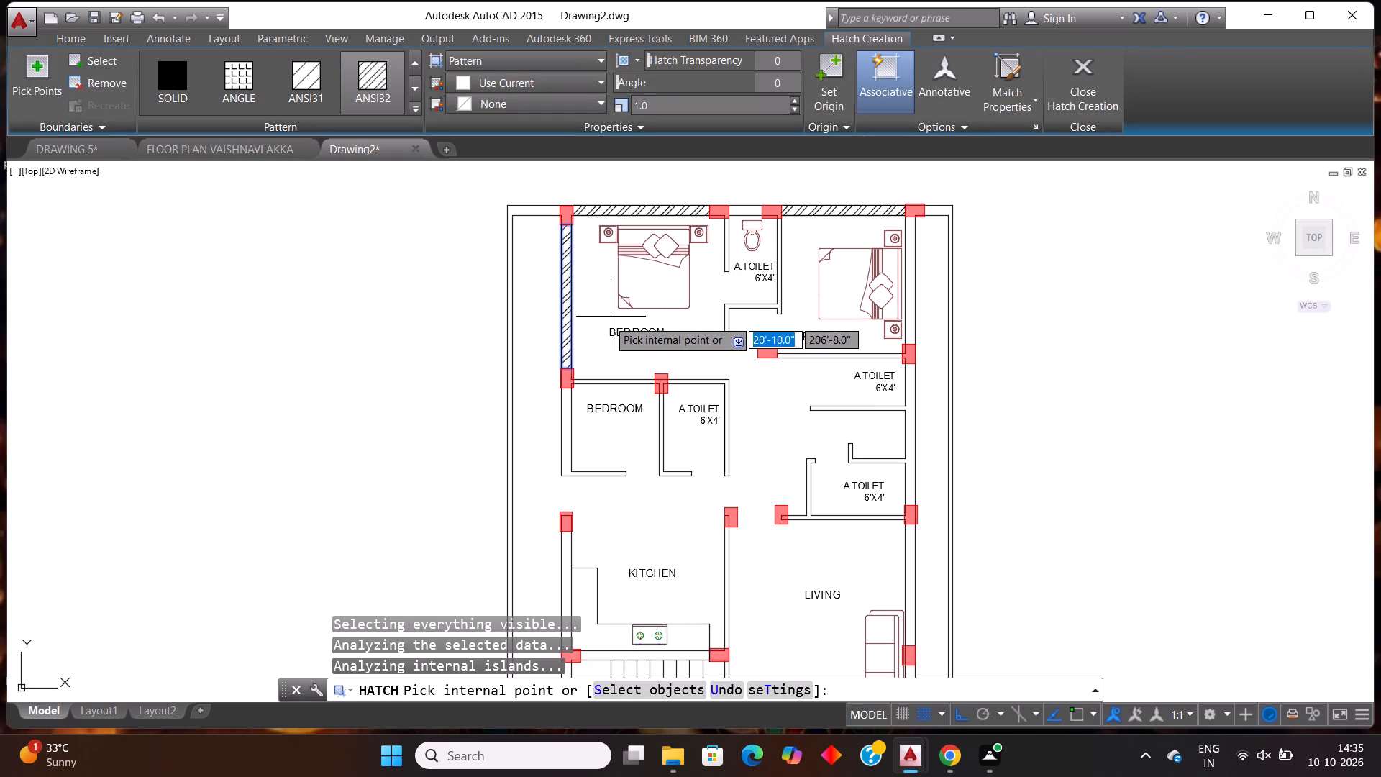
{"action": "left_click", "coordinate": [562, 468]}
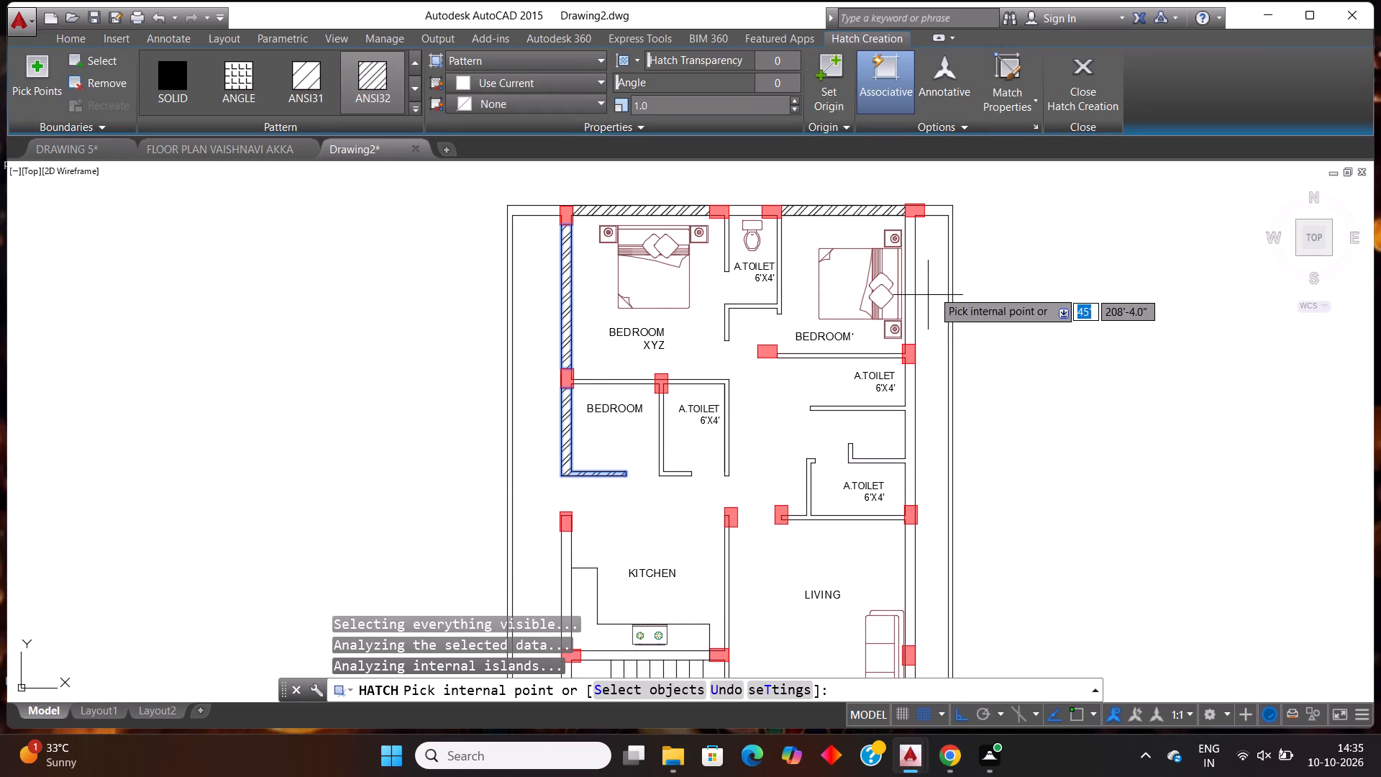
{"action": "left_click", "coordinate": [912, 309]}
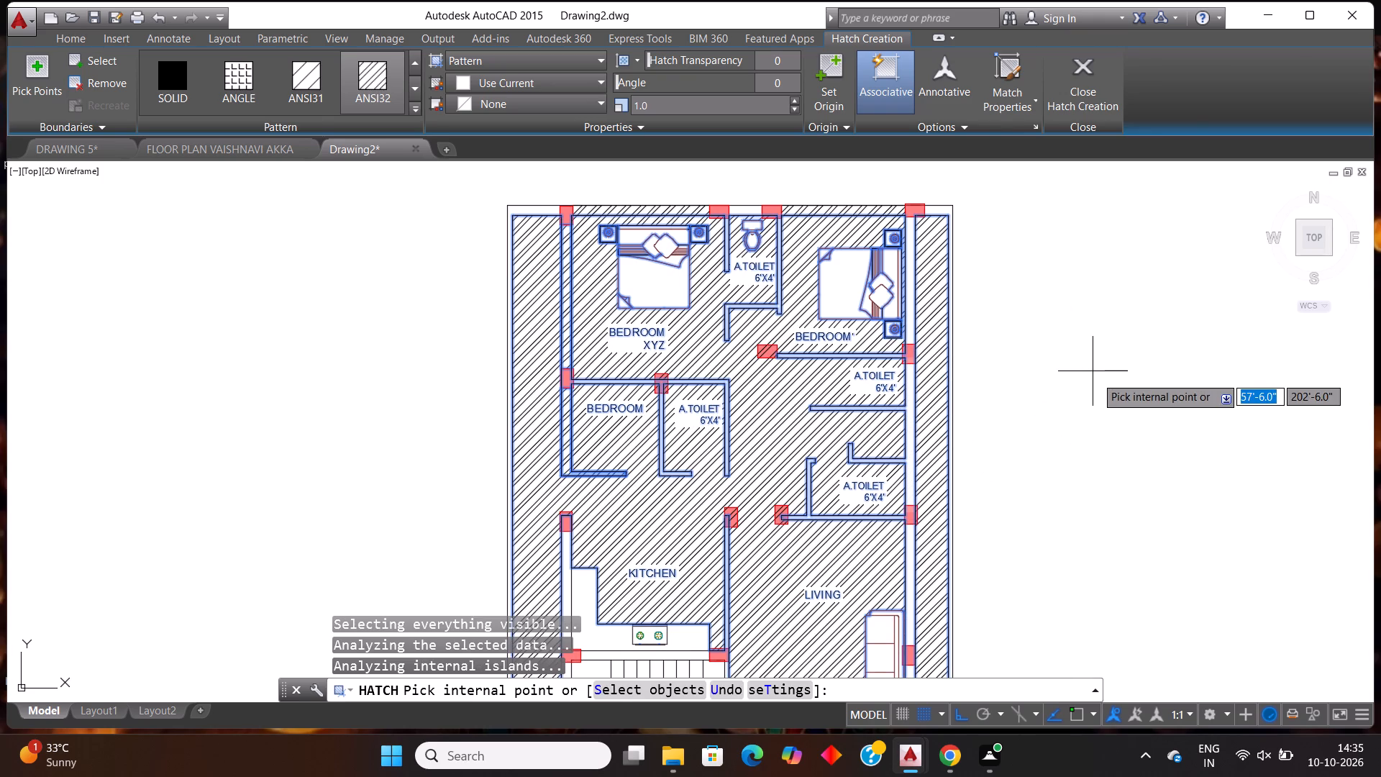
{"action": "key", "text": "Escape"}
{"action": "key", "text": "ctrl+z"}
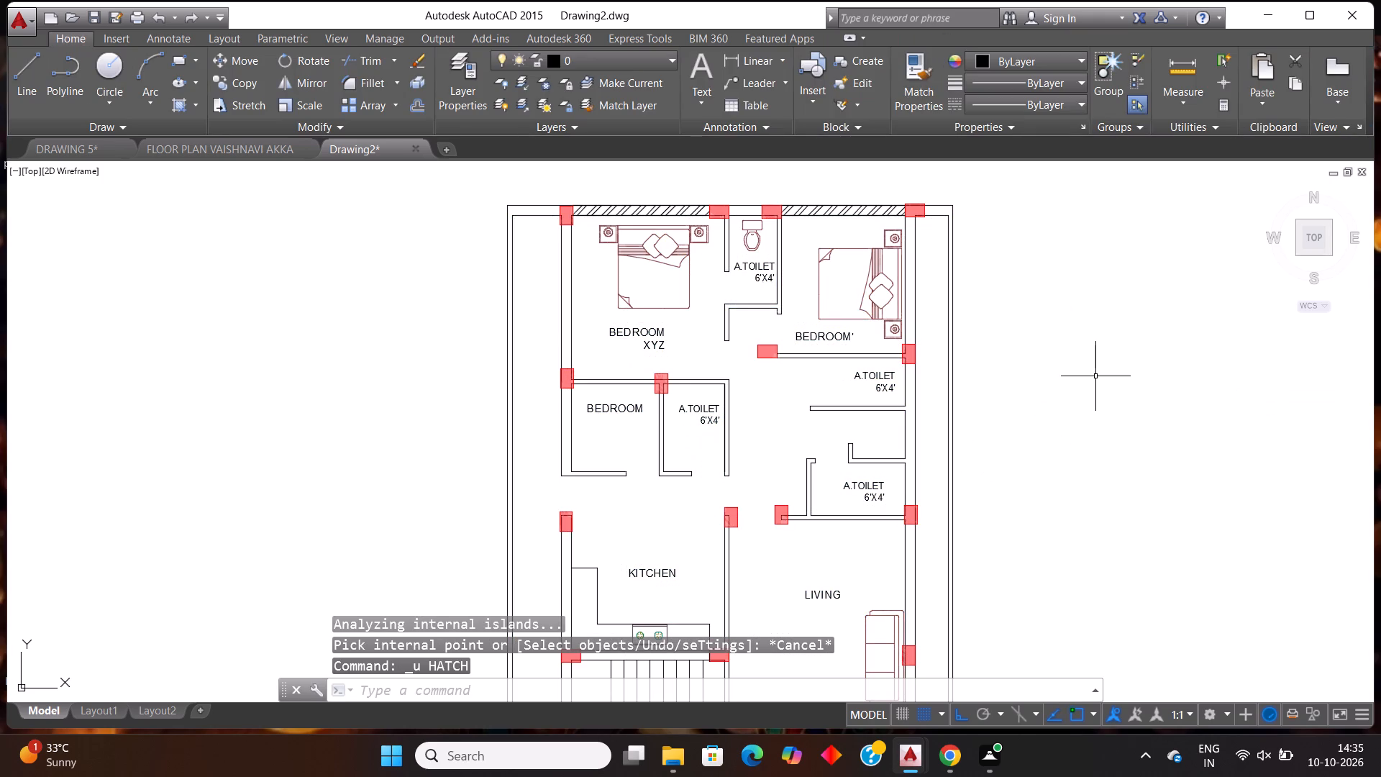
Undo the remaining hatch above the upper bedrooms and the PORCH label edit at the front entrance.
{"action": "key", "text": "Return"}
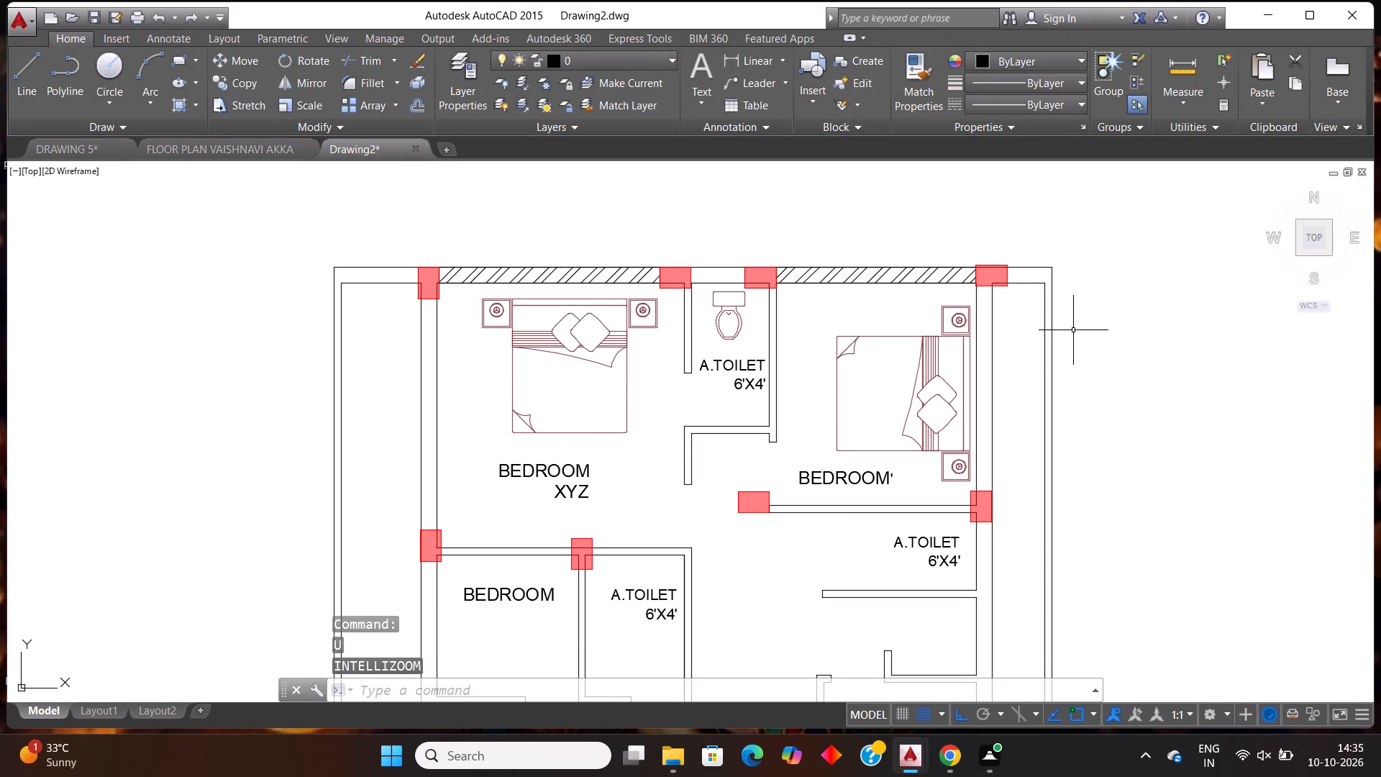
{"action": "key", "text": "Return"}
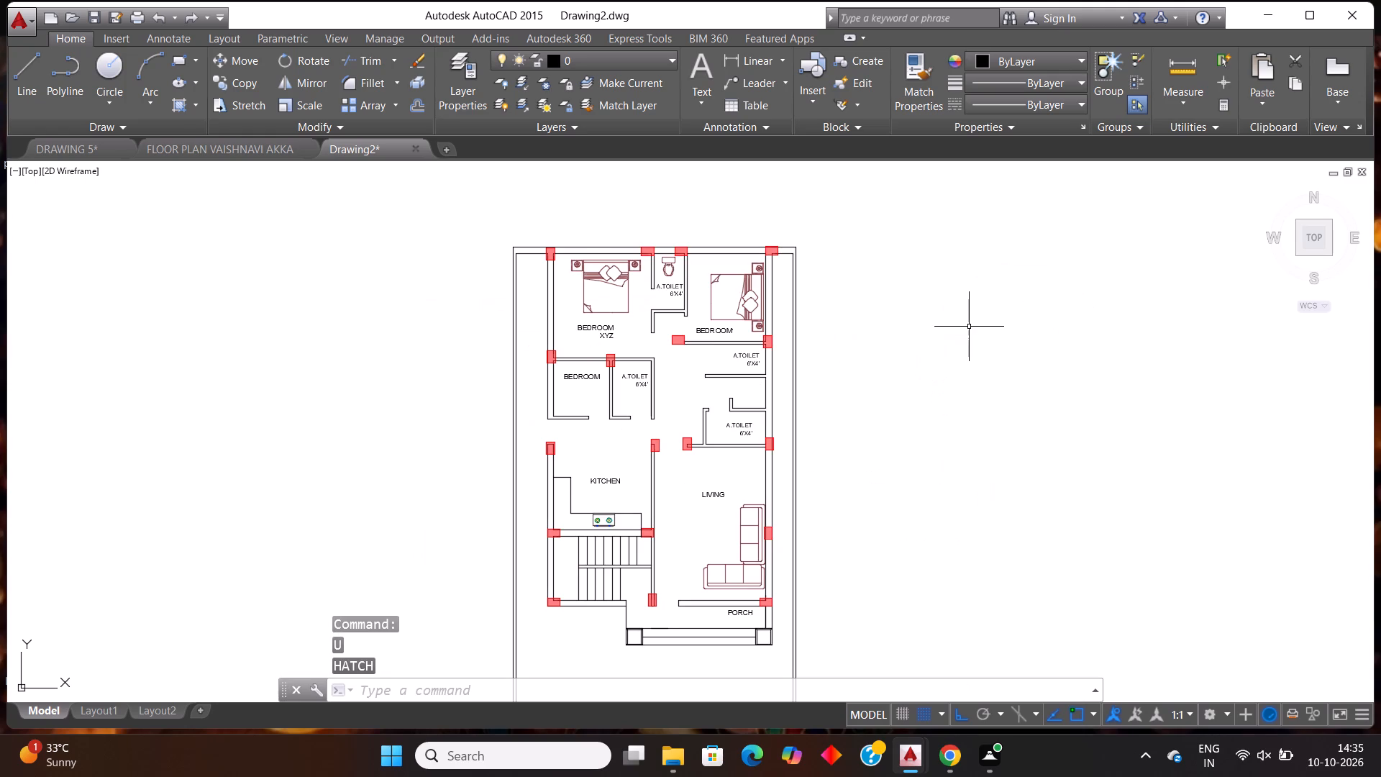
{"action": "key", "text": "Return"}
{"action": "key", "text": "Return"}
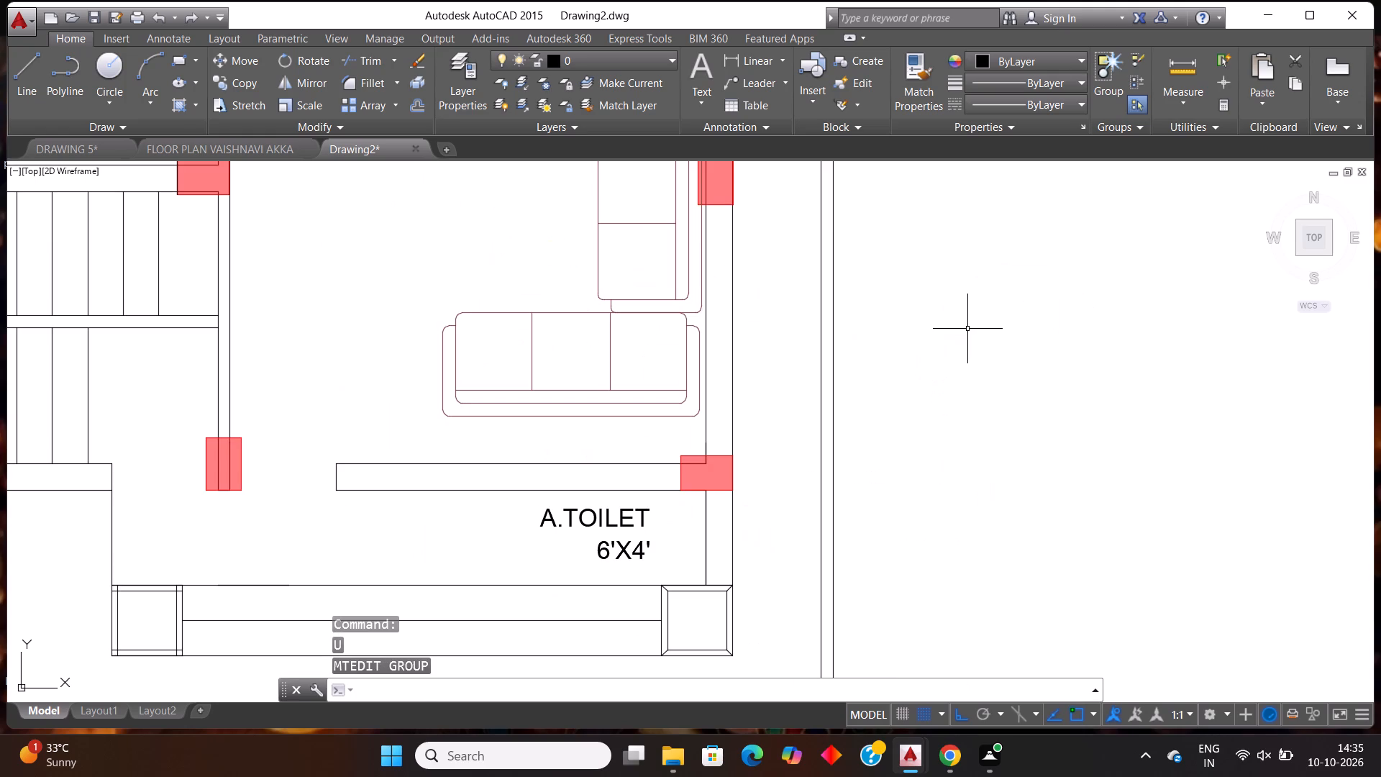
{"action": "key", "text": "Escape"}
Hatch the outer wall segments above both upper bedrooms and the toilet between them with ANSI32, setting the hatch transparency to 0.
{"action": "scroll", "coordinate": [790, 429], "scroll_direction": "down", "scroll_amount": 3}
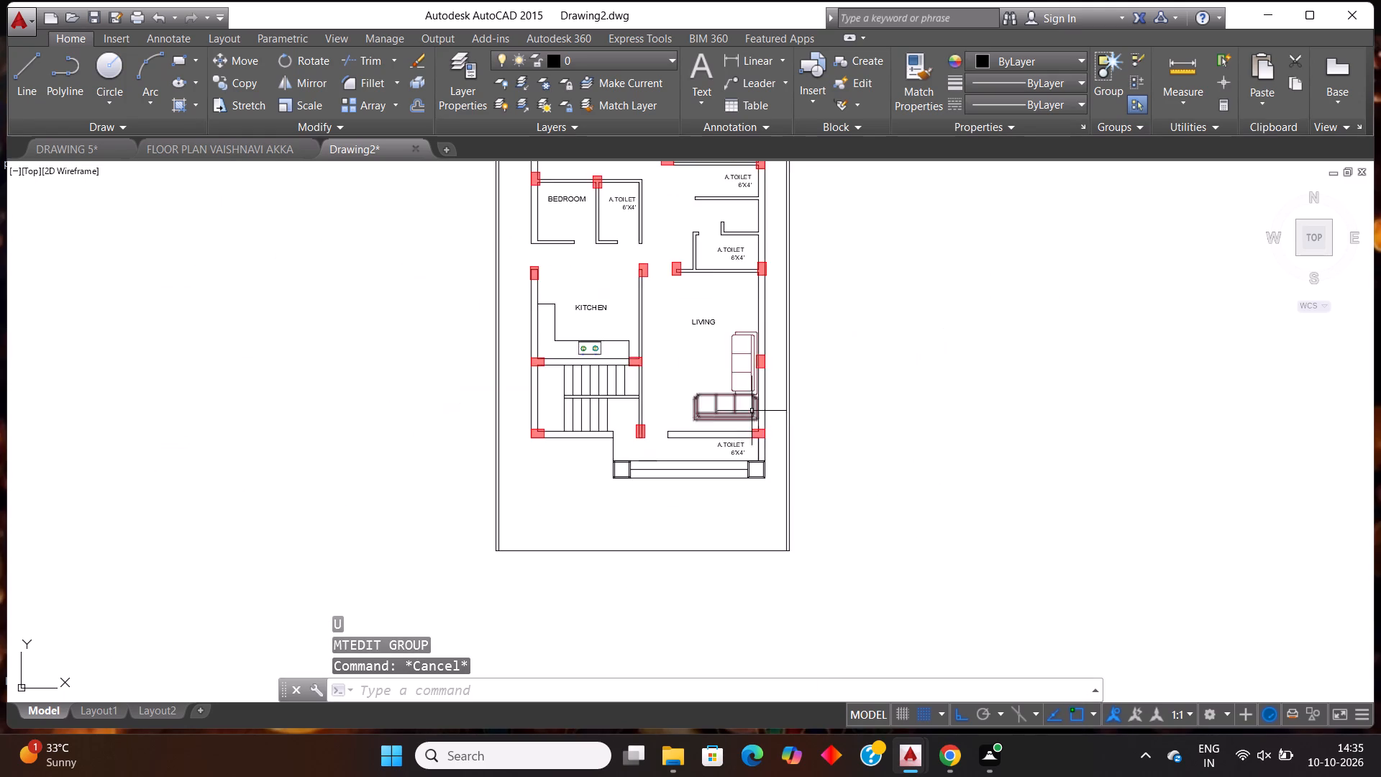
{"action": "scroll", "coordinate": [752, 410], "scroll_direction": "down", "scroll_amount": 2}
{"action": "scroll", "coordinate": [748, 263], "scroll_direction": "up", "scroll_amount": 2}
{"action": "scroll", "coordinate": [701, 319], "scroll_direction": "up", "scroll_amount": 1}
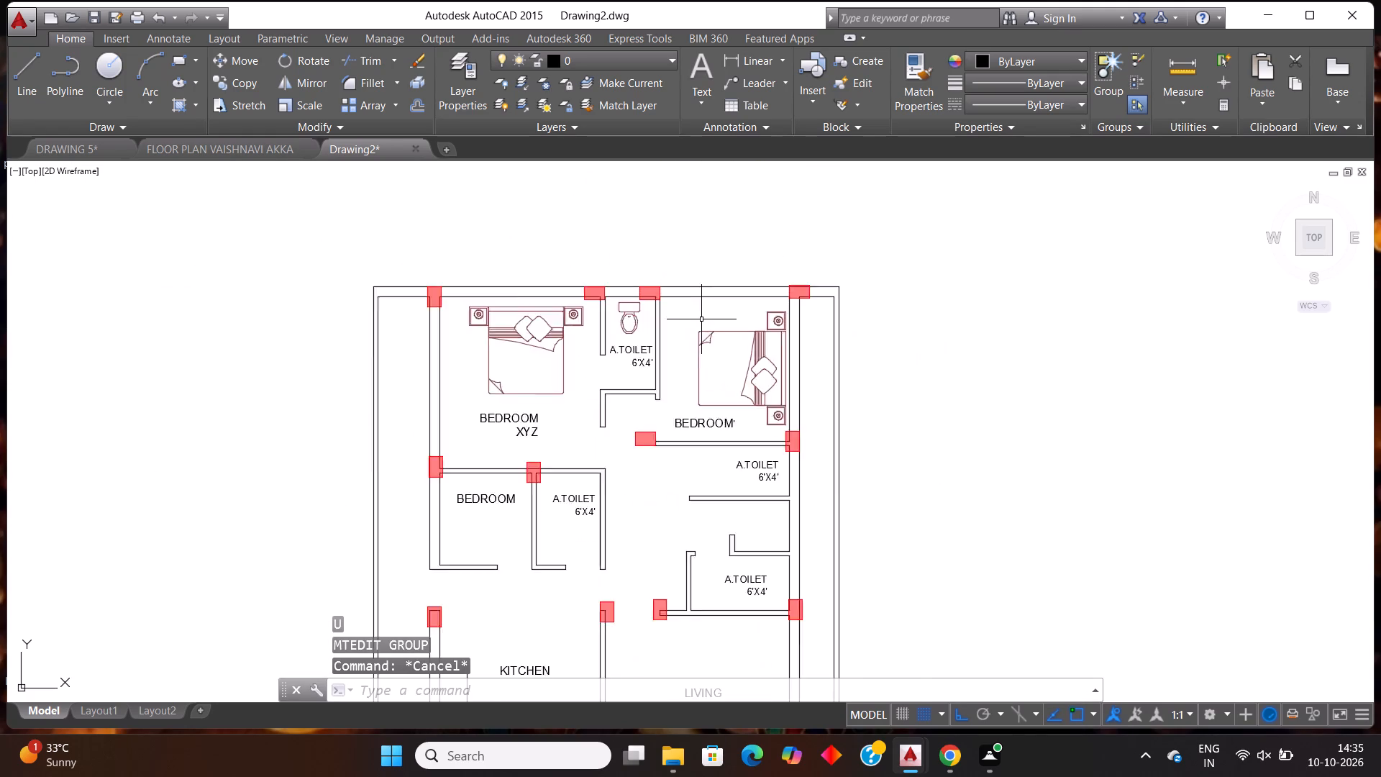
{"action": "scroll", "coordinate": [701, 319], "scroll_direction": "up", "scroll_amount": 1}
{"action": "key", "text": "h"}
{"action": "key", "text": "Return"}
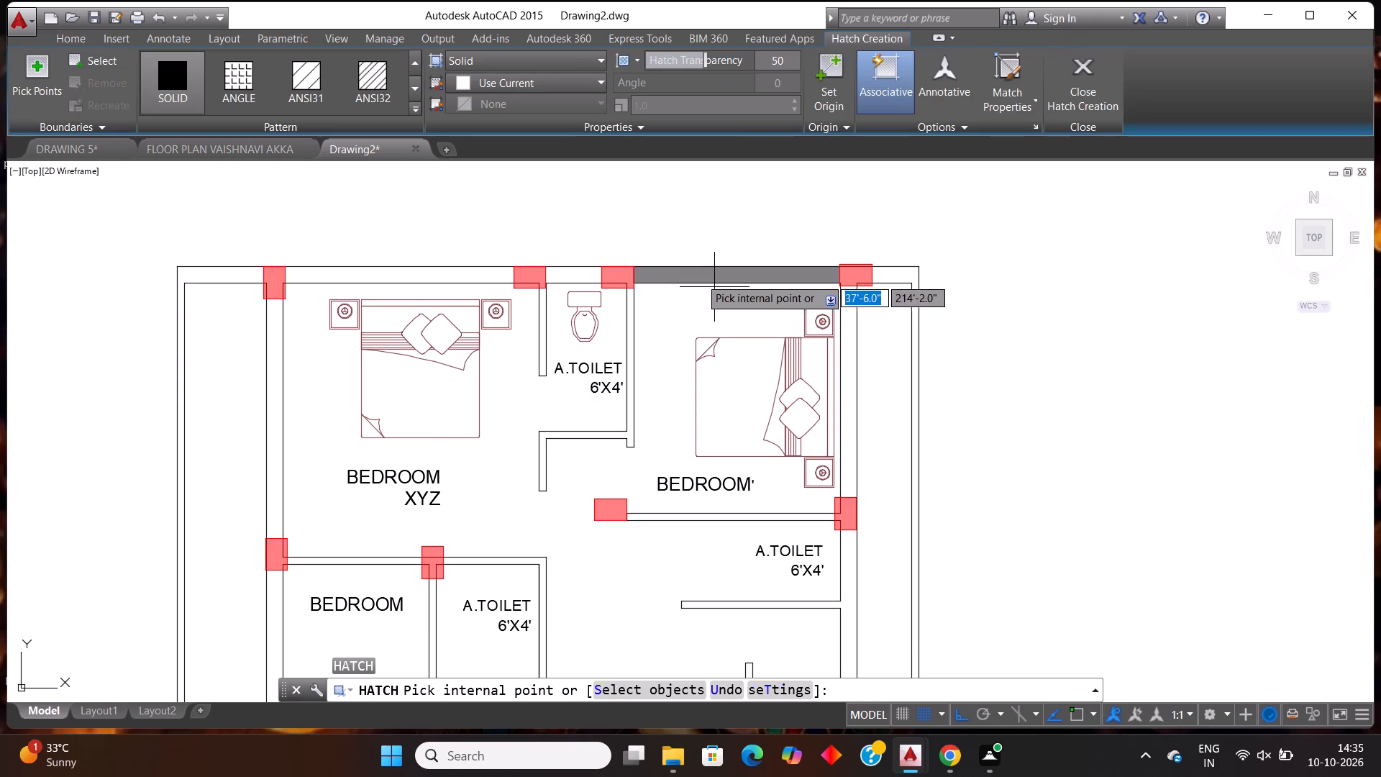
{"action": "left_click", "coordinate": [369, 74]}
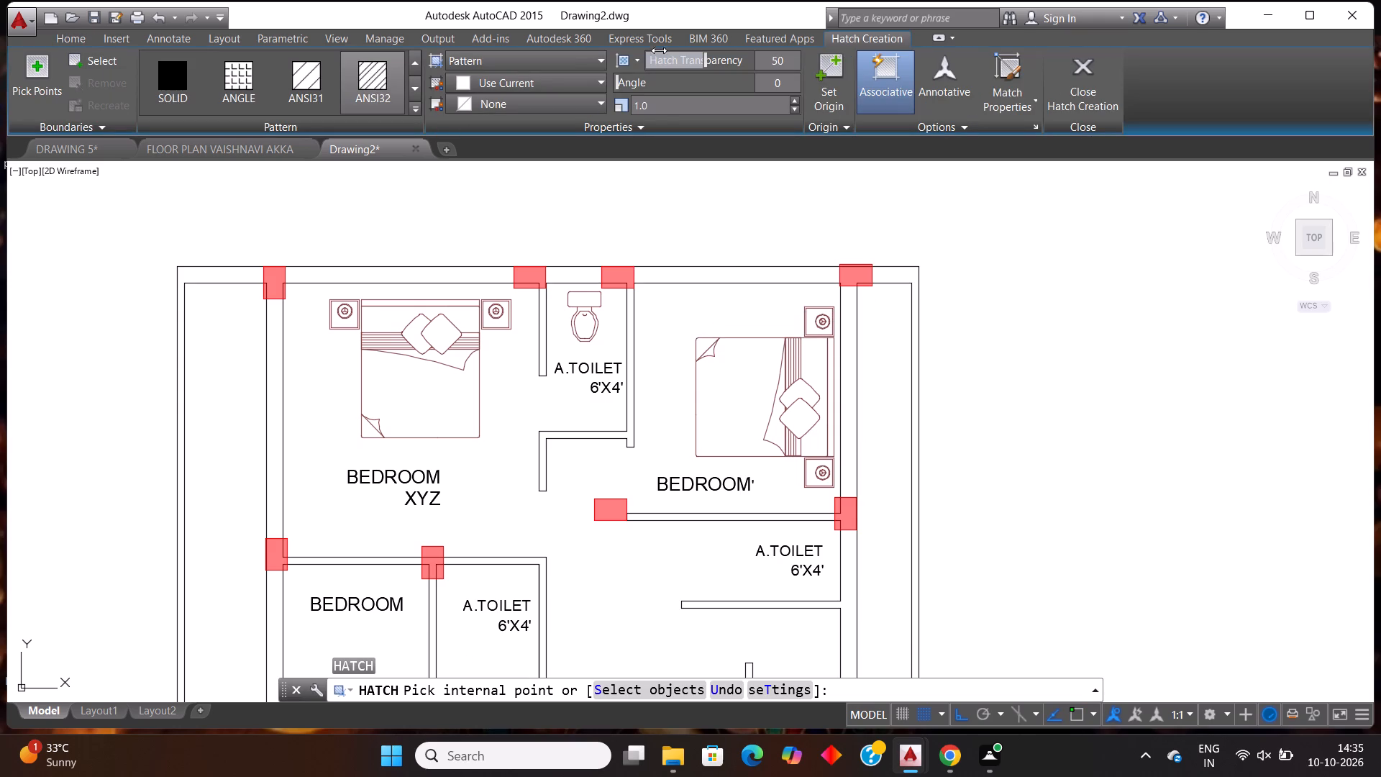
{"action": "left_click", "coordinate": [789, 65]}
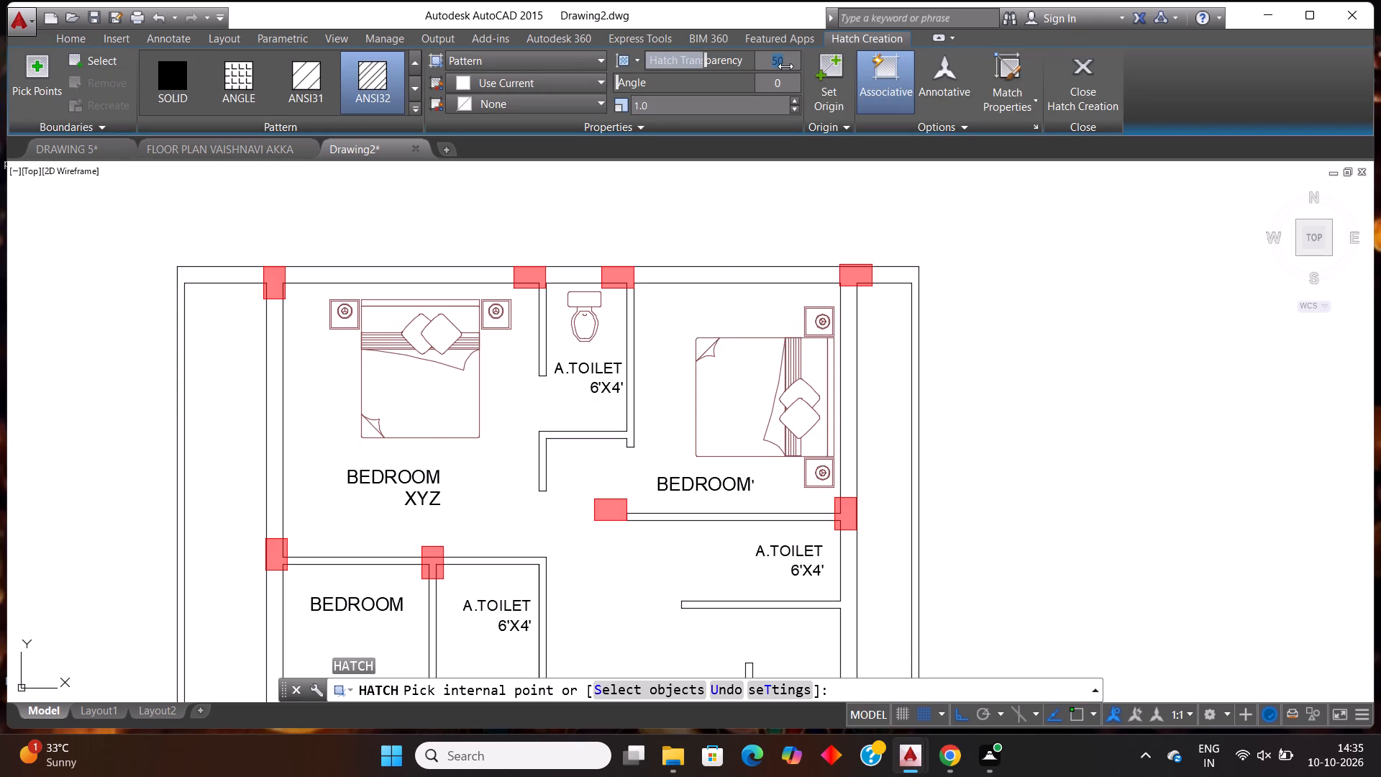
{"action": "type", "text": "00"}
{"action": "key", "text": "Return"}
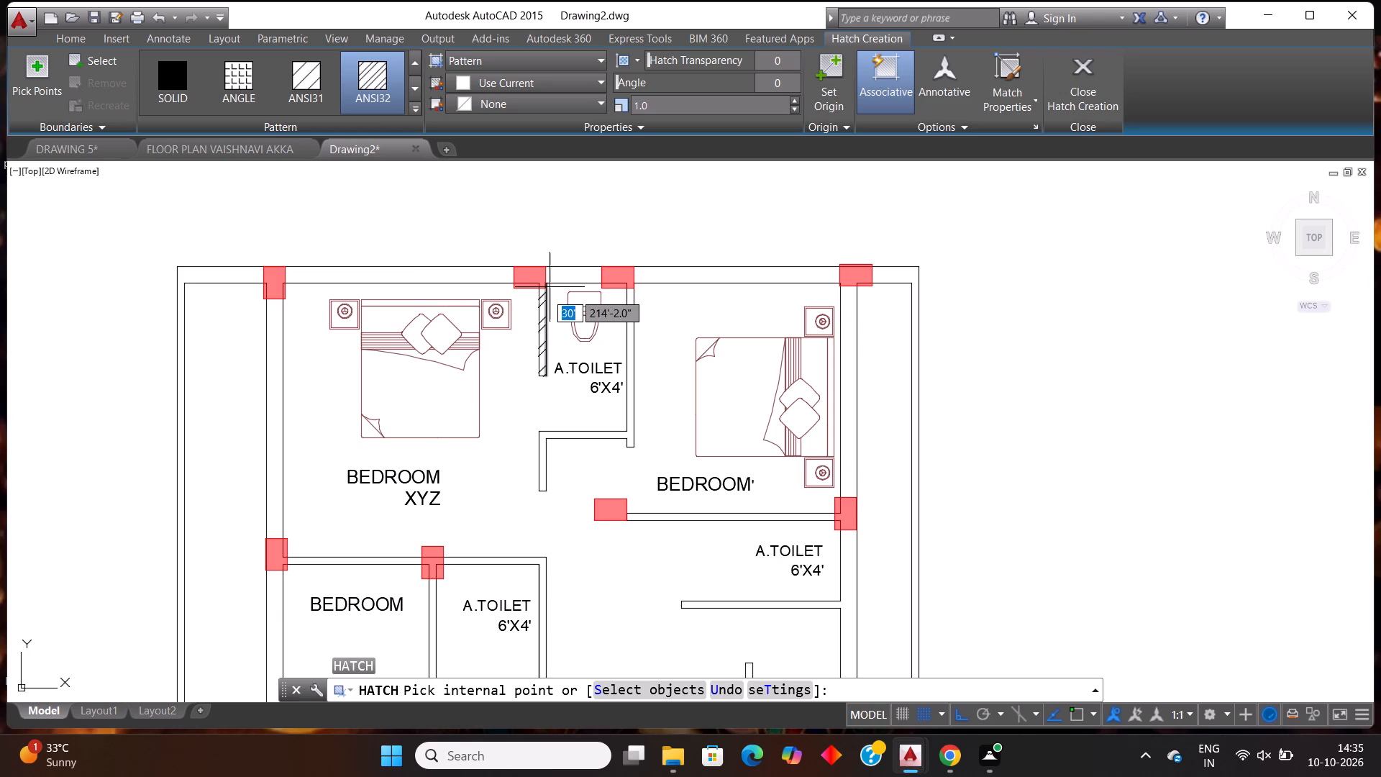
{"action": "left_click", "coordinate": [557, 279]}
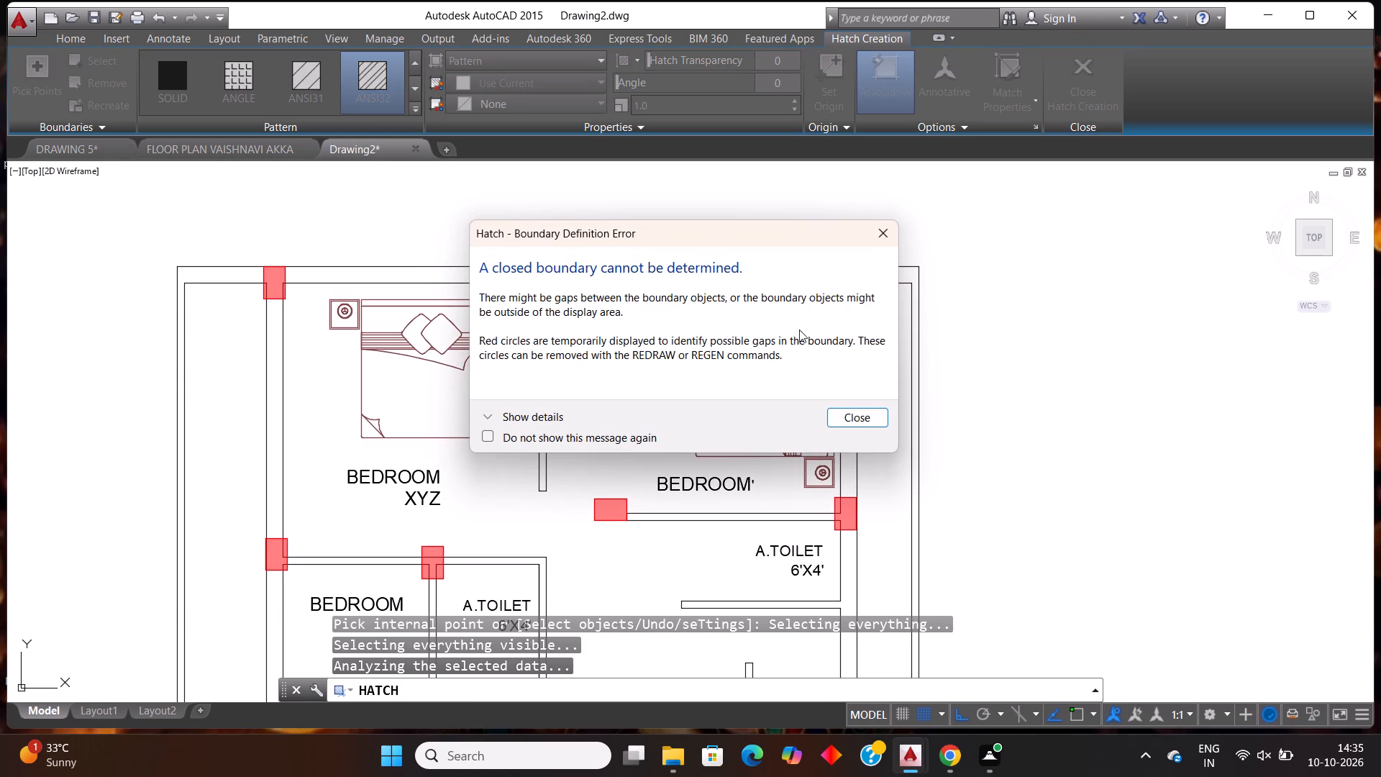
{"action": "left_click", "coordinate": [847, 416]}
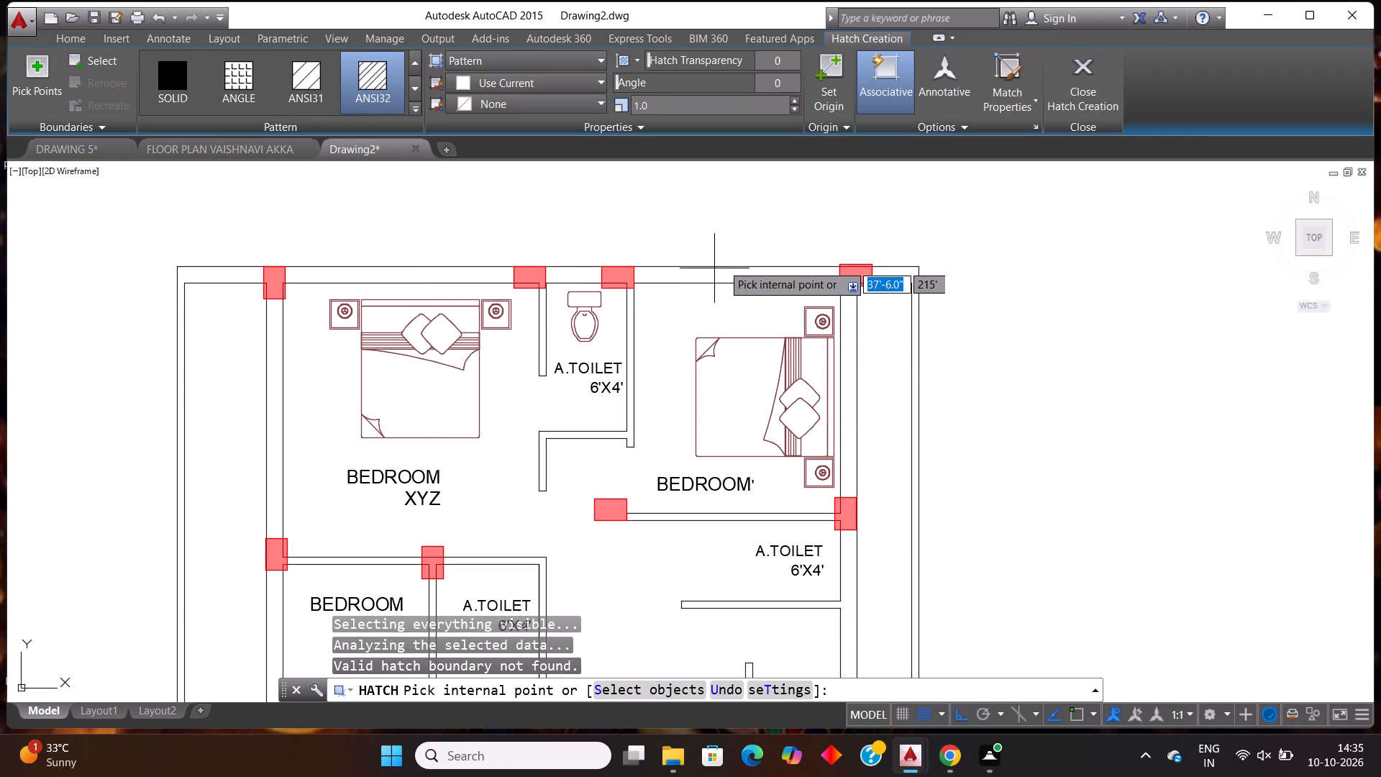
{"action": "left_click", "coordinate": [722, 268]}
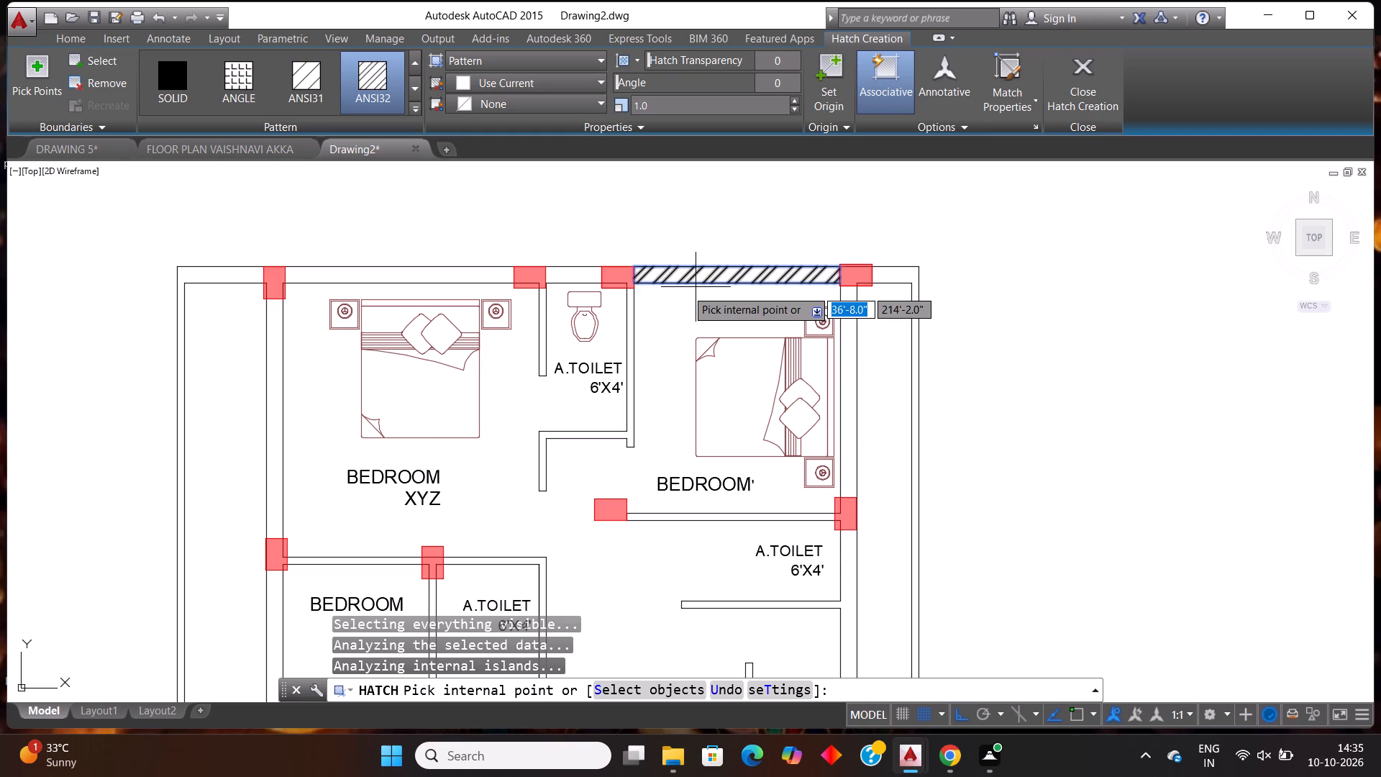
{"action": "left_click", "coordinate": [456, 273]}
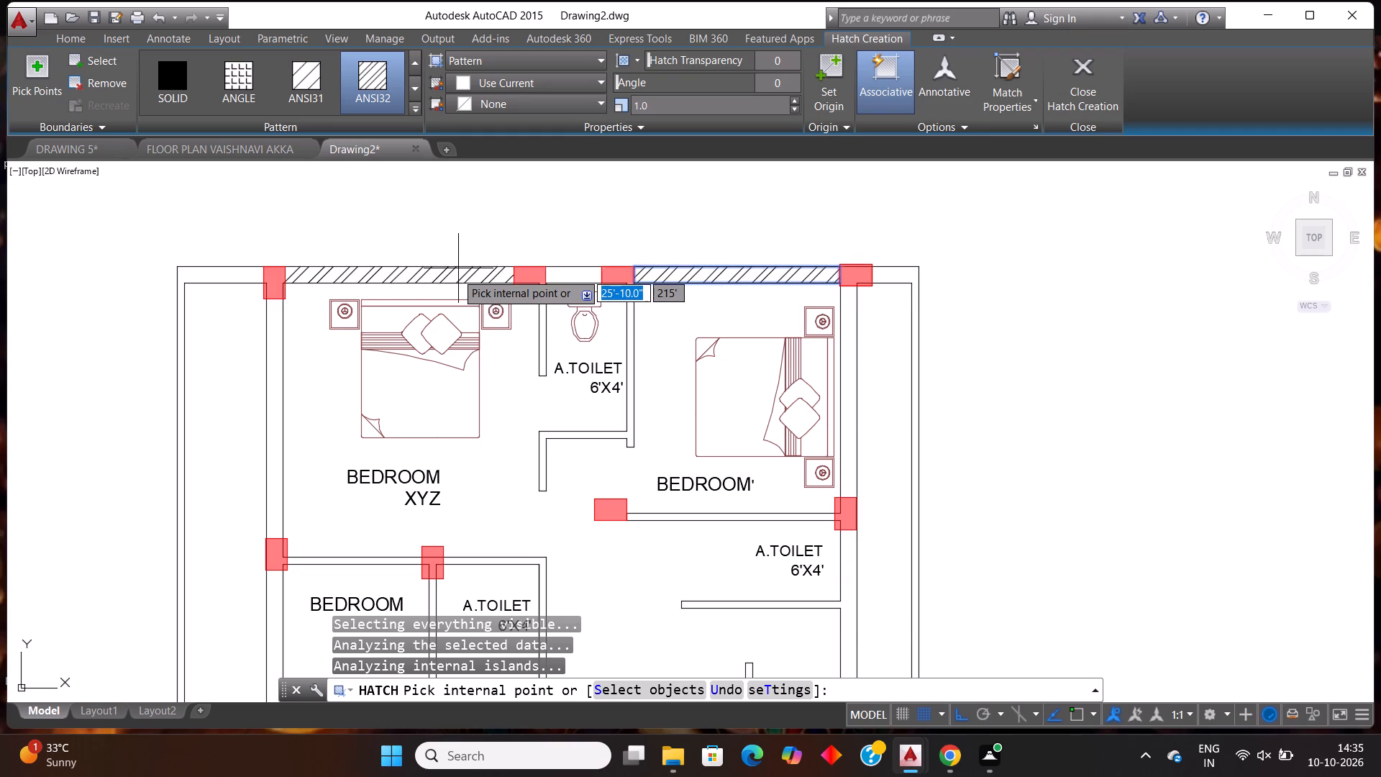
{"action": "left_click", "coordinate": [569, 275]}
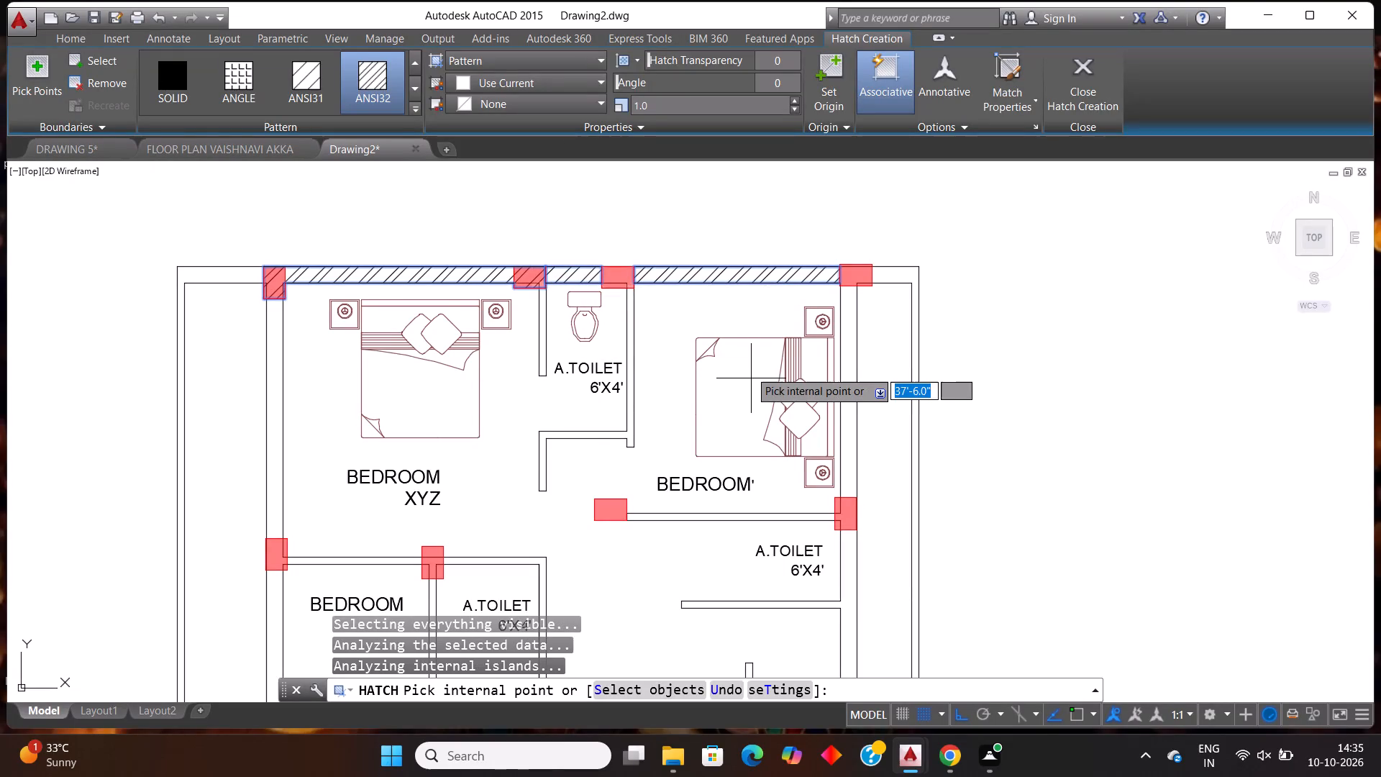
Hatch the outer side walls of the BEDROOM XYZ and the upper right bedroom with ANSI32.
{"action": "left_click", "coordinate": [271, 355]}
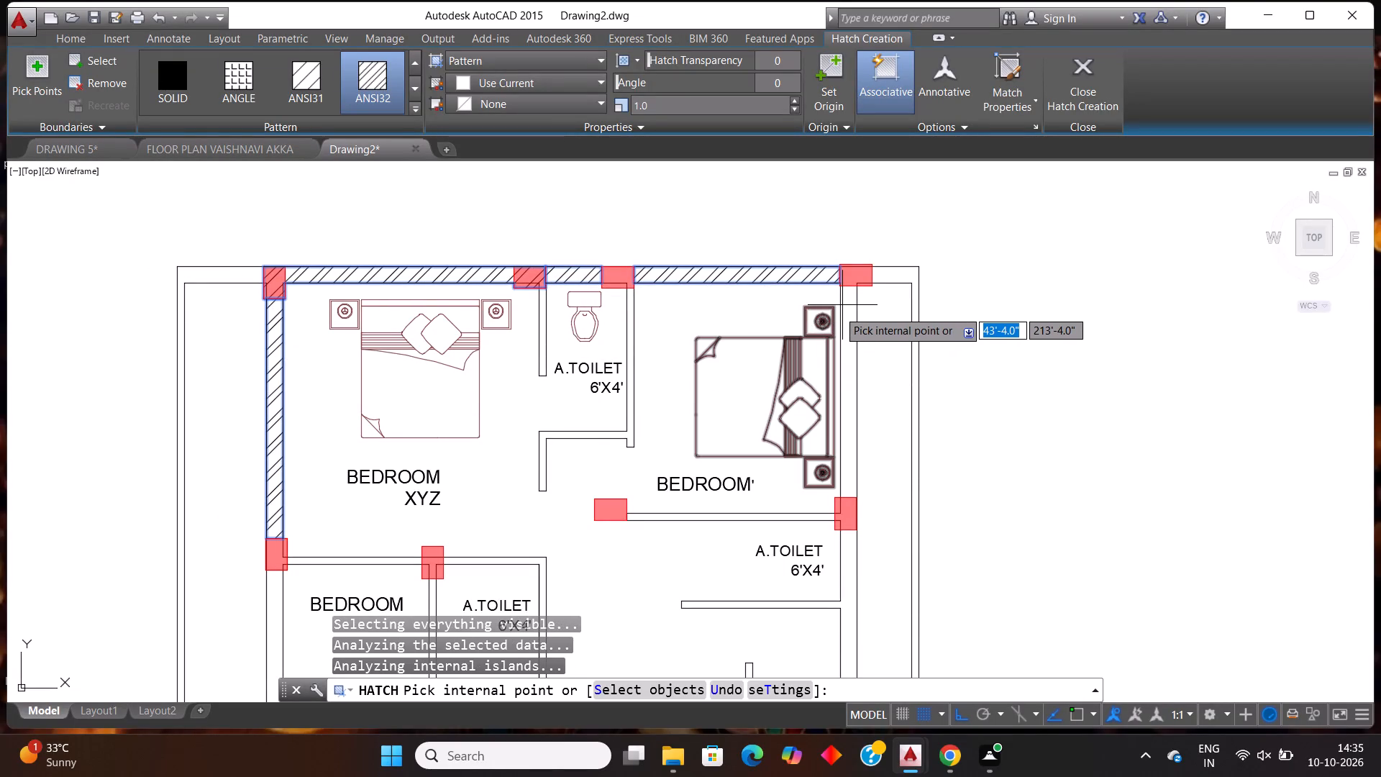
{"action": "left_click", "coordinate": [847, 330]}
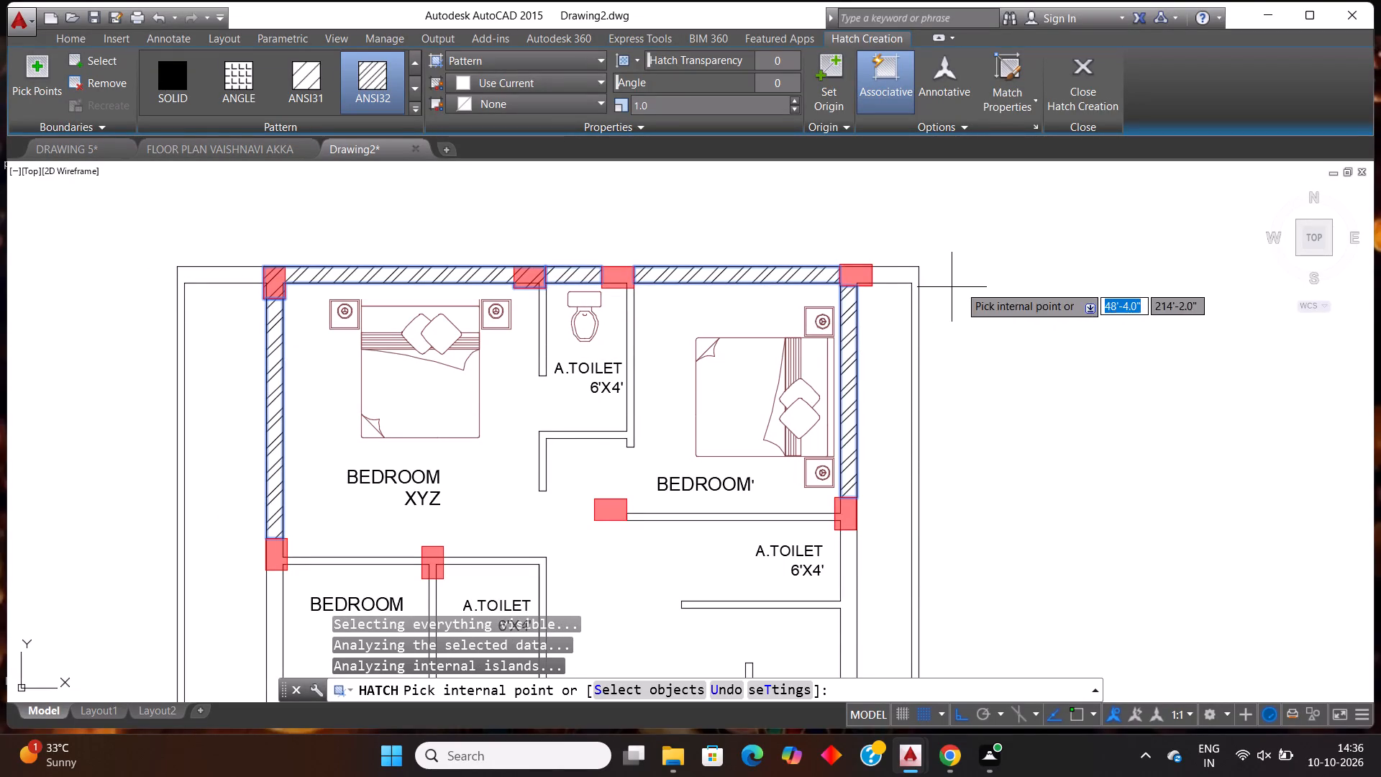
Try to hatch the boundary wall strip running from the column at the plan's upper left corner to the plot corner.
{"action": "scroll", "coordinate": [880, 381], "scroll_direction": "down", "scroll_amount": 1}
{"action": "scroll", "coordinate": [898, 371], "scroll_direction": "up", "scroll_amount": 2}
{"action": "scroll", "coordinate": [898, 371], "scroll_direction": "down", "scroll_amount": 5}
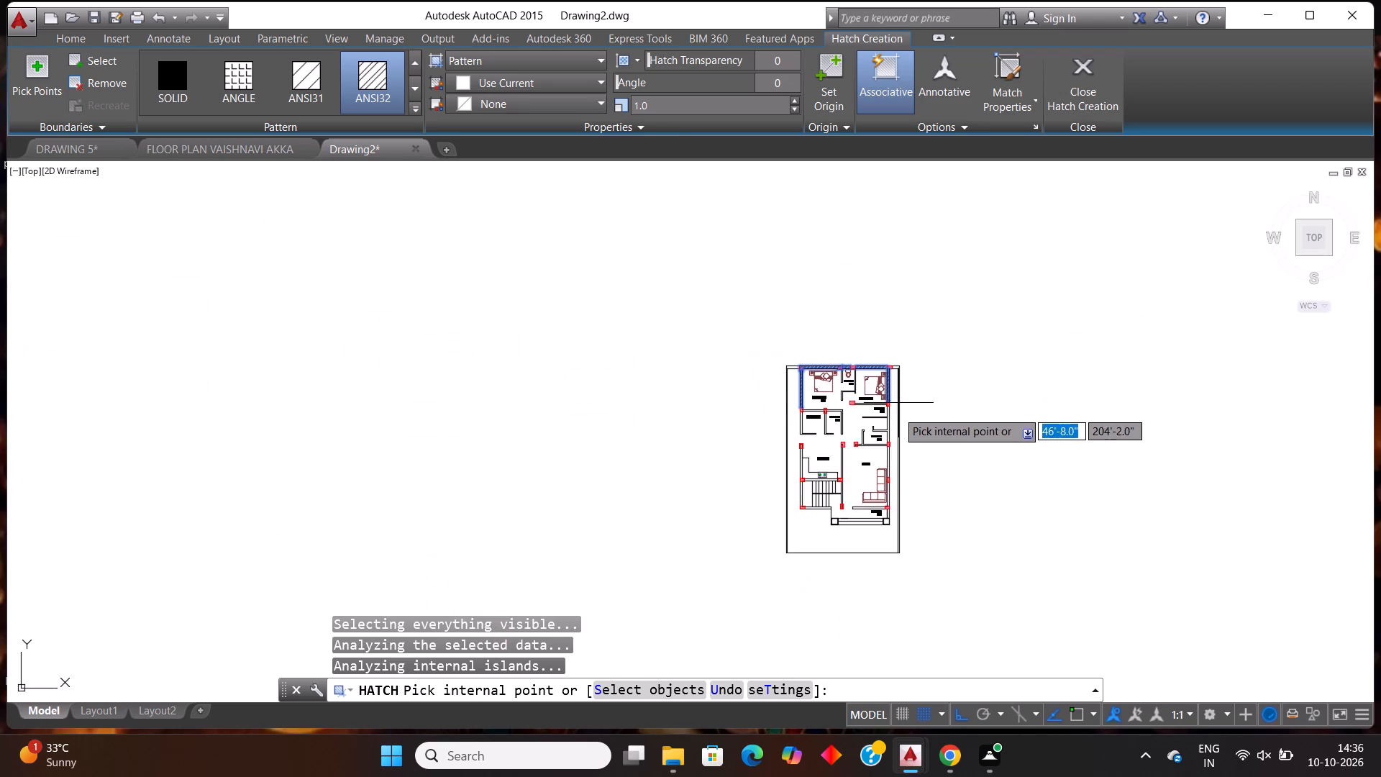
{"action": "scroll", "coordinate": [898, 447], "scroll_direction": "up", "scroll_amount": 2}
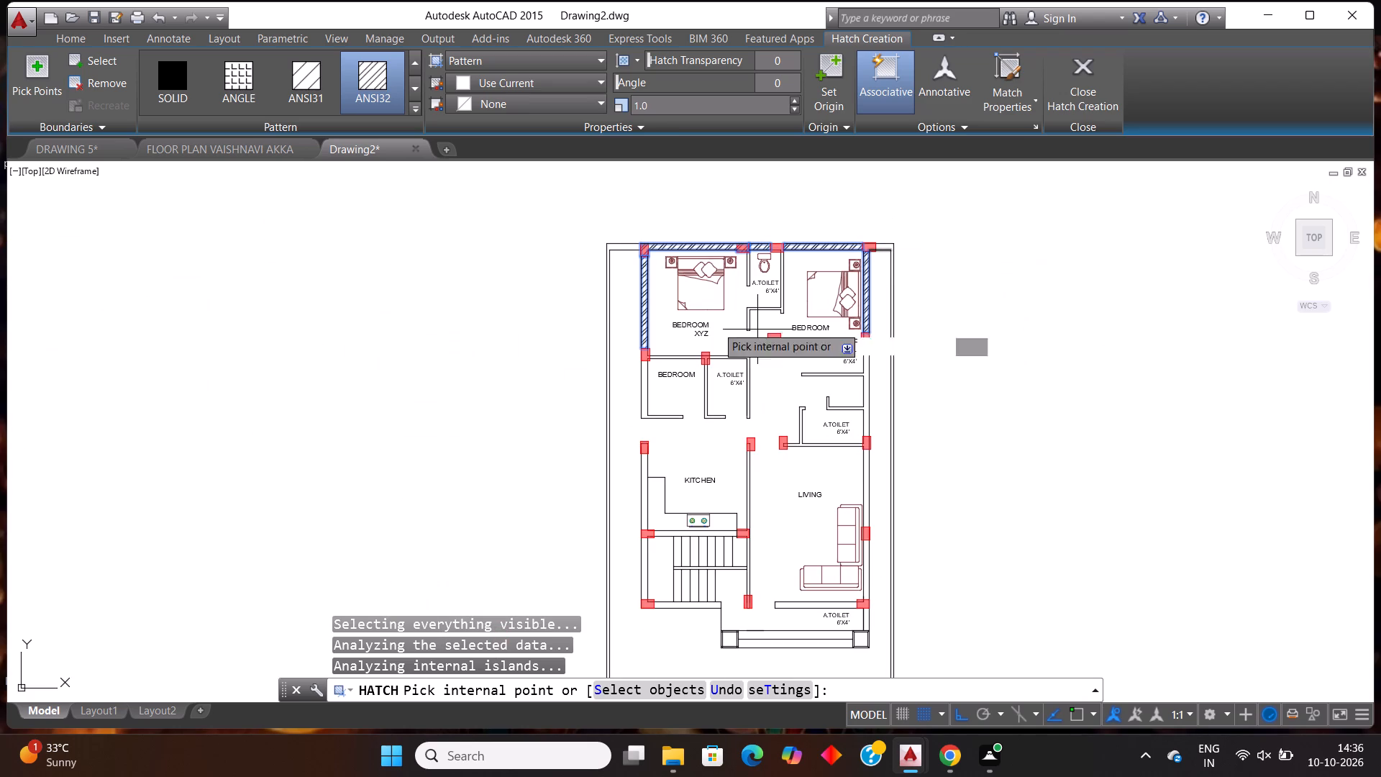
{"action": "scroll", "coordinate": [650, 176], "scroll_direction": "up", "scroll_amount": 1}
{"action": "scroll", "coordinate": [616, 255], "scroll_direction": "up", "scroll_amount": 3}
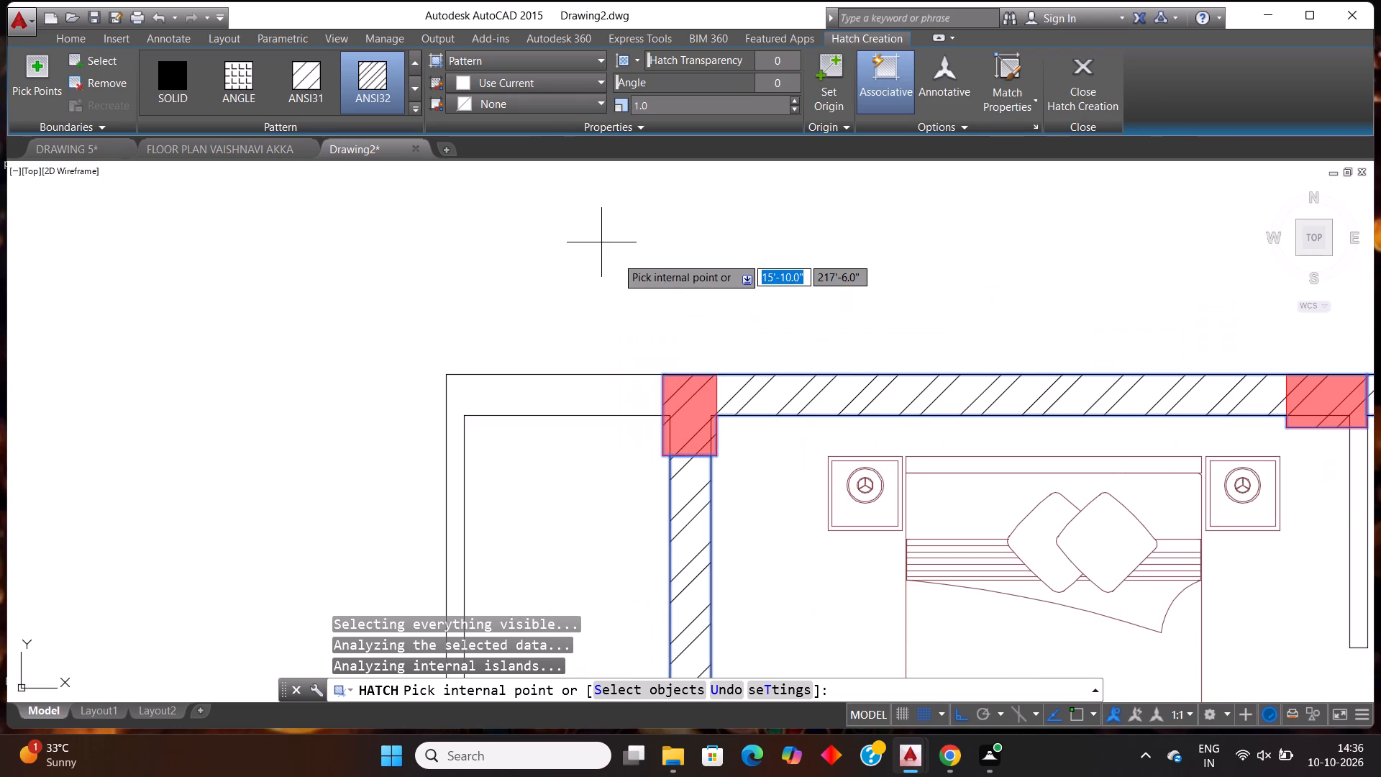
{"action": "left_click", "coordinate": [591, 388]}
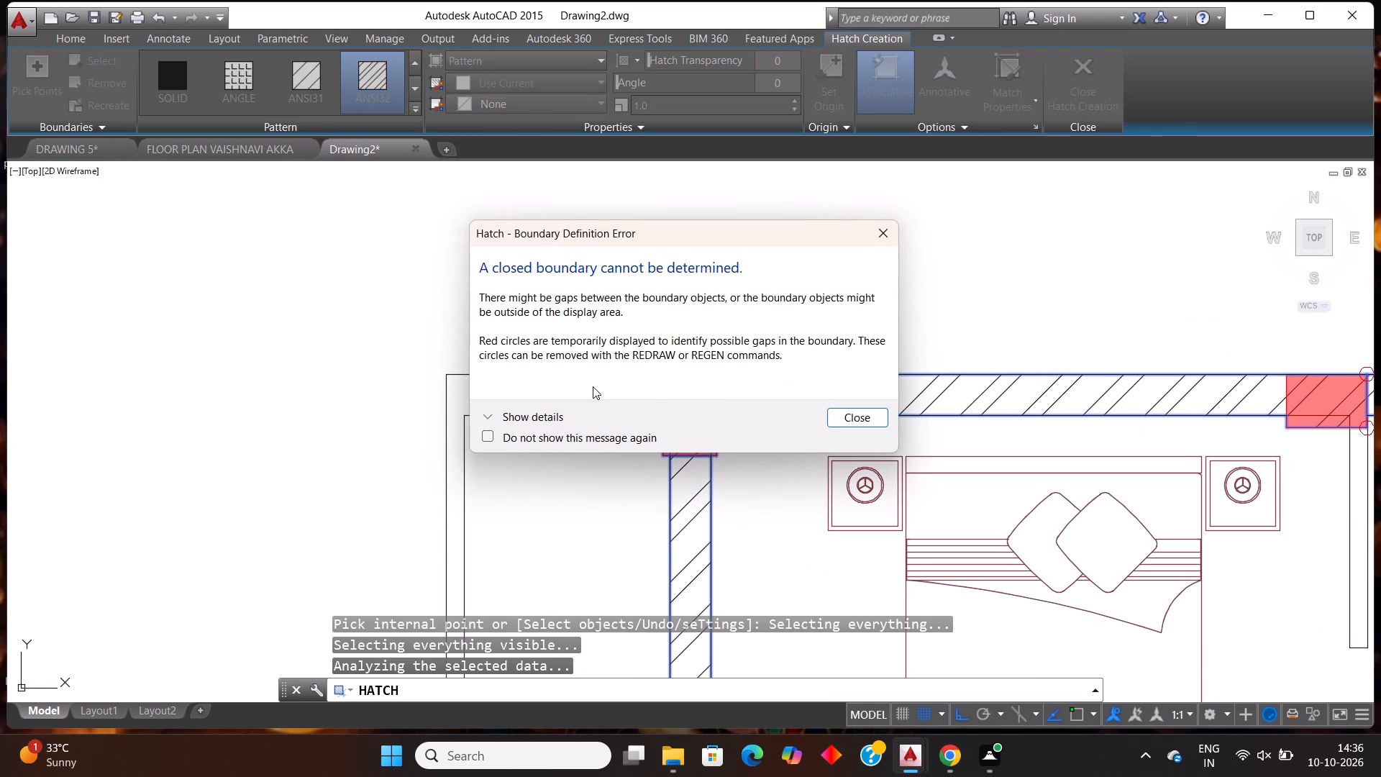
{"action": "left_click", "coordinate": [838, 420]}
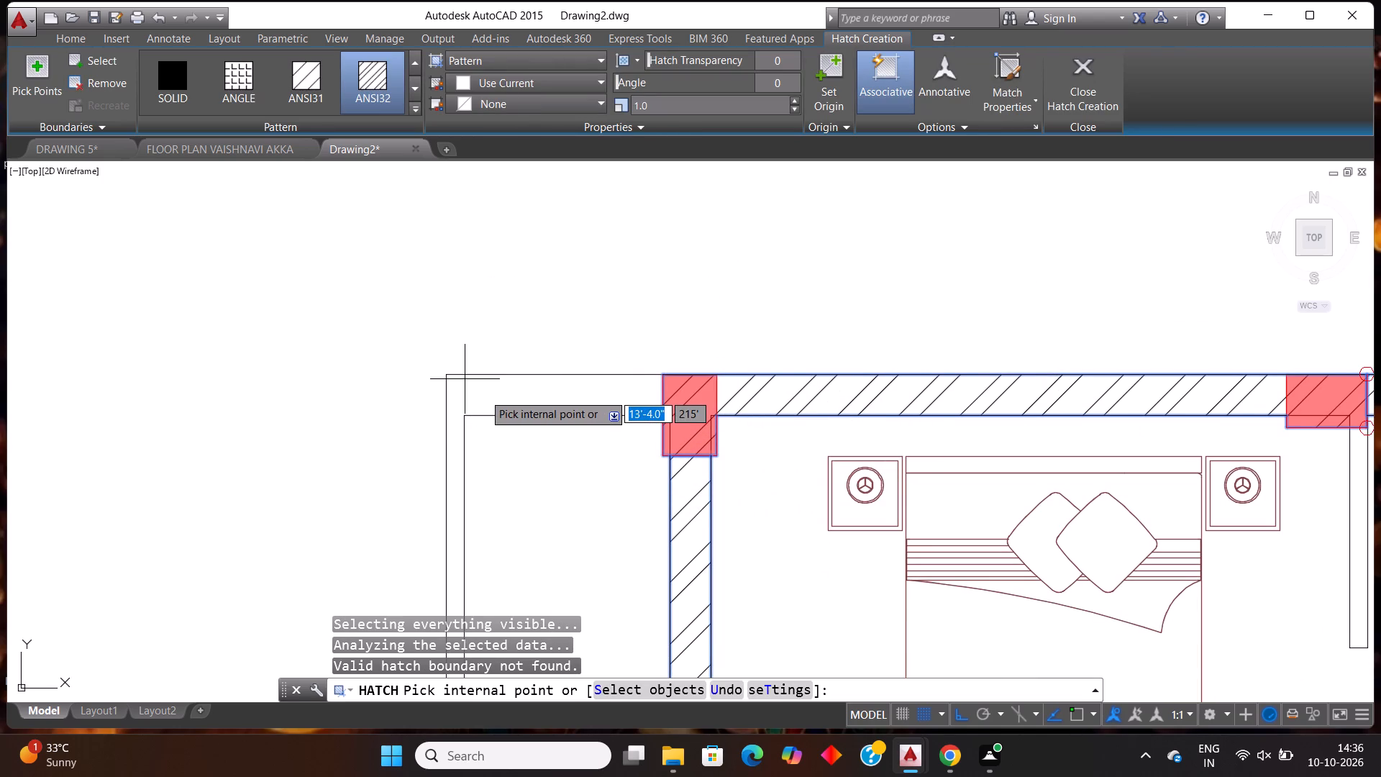
Add the outer wall, upper wall and partition walls of the smaller left bedroom and its adjoining toilet to the ANSI32 hatch.
{"action": "scroll", "coordinate": [483, 394], "scroll_direction": "down", "scroll_amount": 4}
{"action": "scroll", "coordinate": [704, 391], "scroll_direction": "down", "scroll_amount": 2}
{"action": "scroll", "coordinate": [681, 489], "scroll_direction": "up", "scroll_amount": 5}
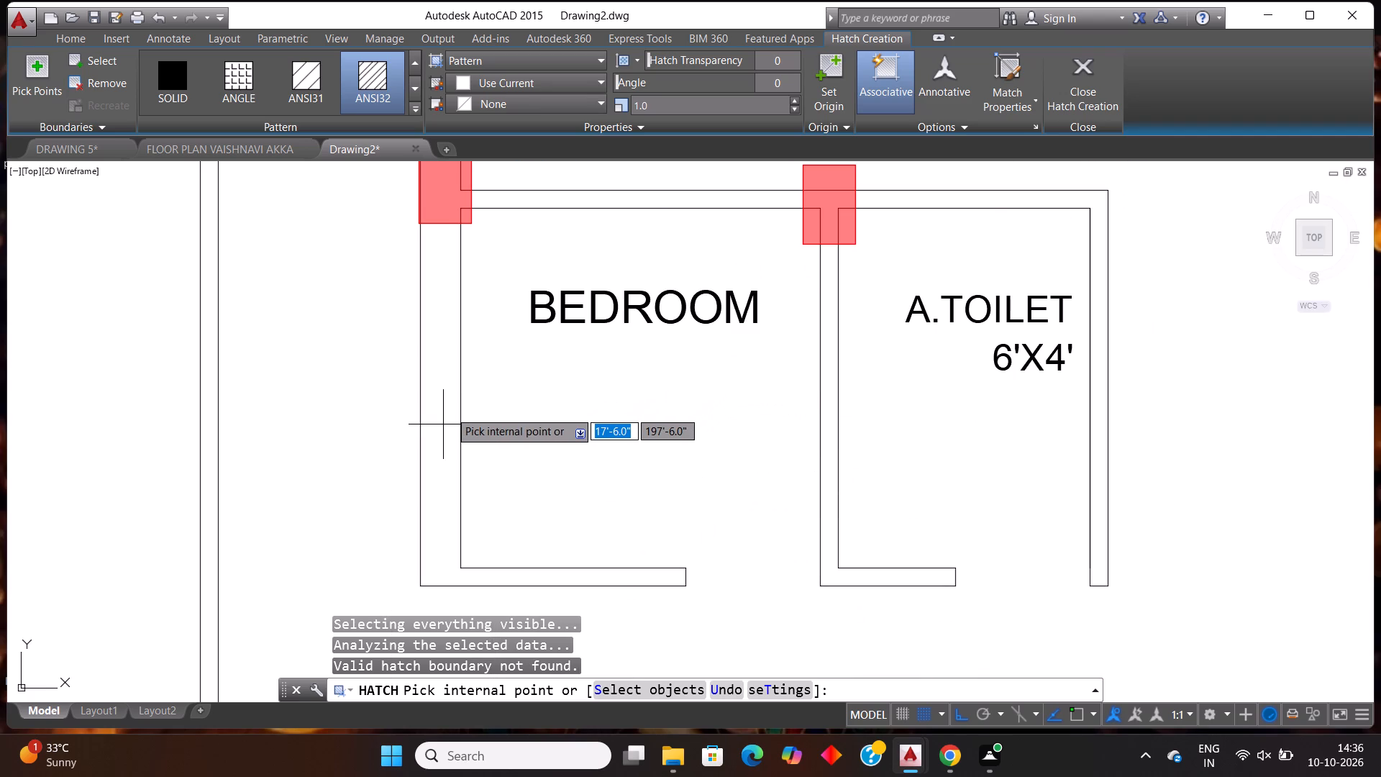
{"action": "left_click", "coordinate": [431, 507]}
{"action": "scroll", "coordinate": [561, 423], "scroll_direction": "down", "scroll_amount": 2}
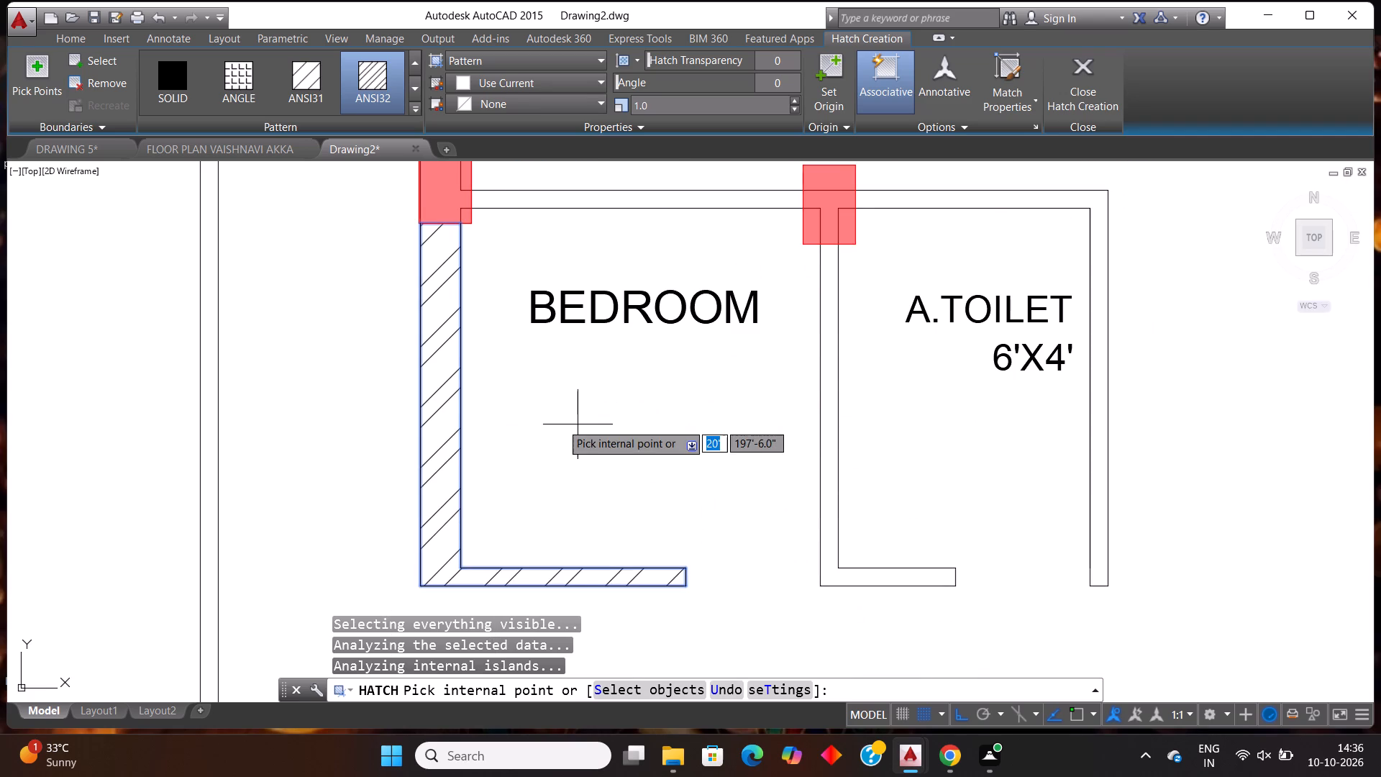
{"action": "scroll", "coordinate": [561, 423], "scroll_direction": "down", "scroll_amount": 1}
{"action": "scroll", "coordinate": [630, 281], "scroll_direction": "up", "scroll_amount": 2}
{"action": "left_click", "coordinate": [630, 281]}
{"action": "scroll", "coordinate": [708, 322], "scroll_direction": "down", "scroll_amount": 3}
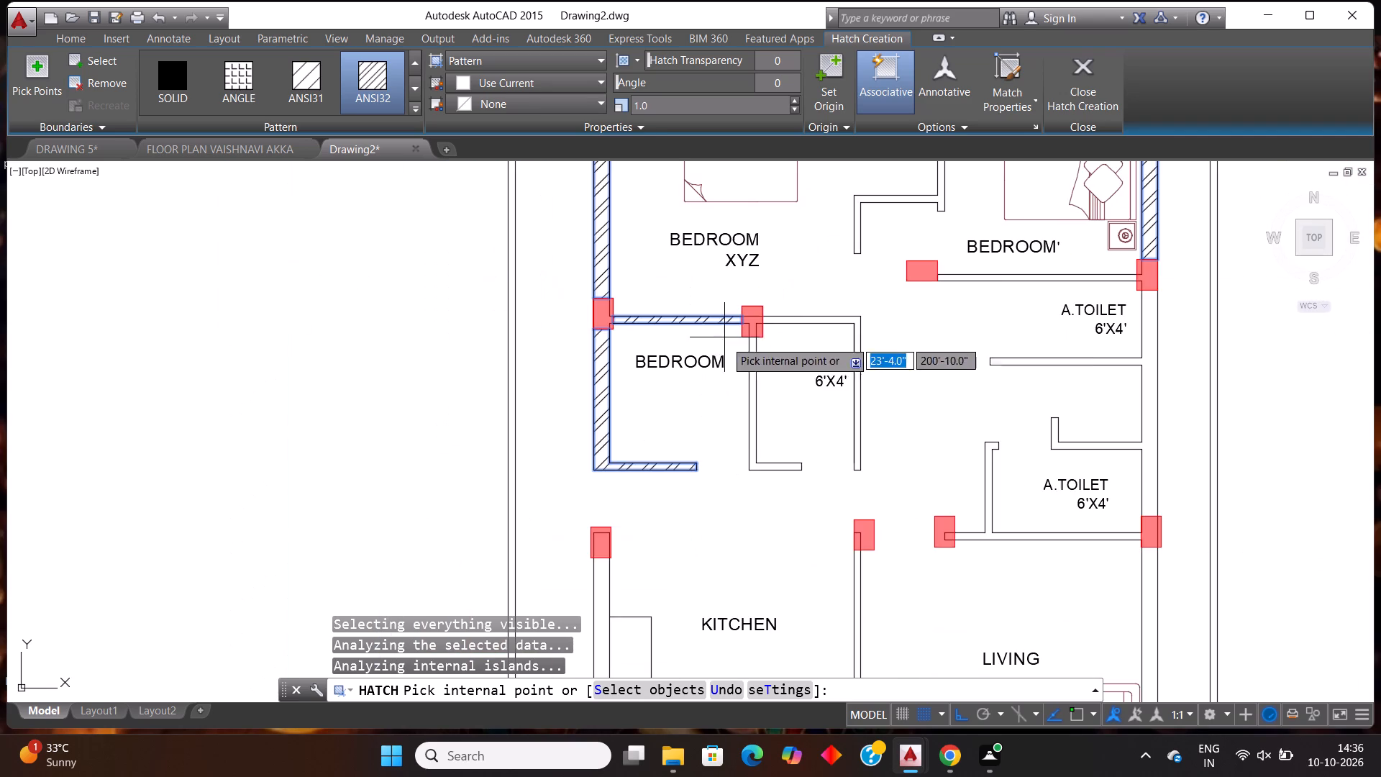
{"action": "scroll", "coordinate": [866, 314], "scroll_direction": "up", "scroll_amount": 2}
{"action": "left_click", "coordinate": [822, 324]}
{"action": "scroll", "coordinate": [930, 312], "scroll_direction": "down", "scroll_amount": 3}
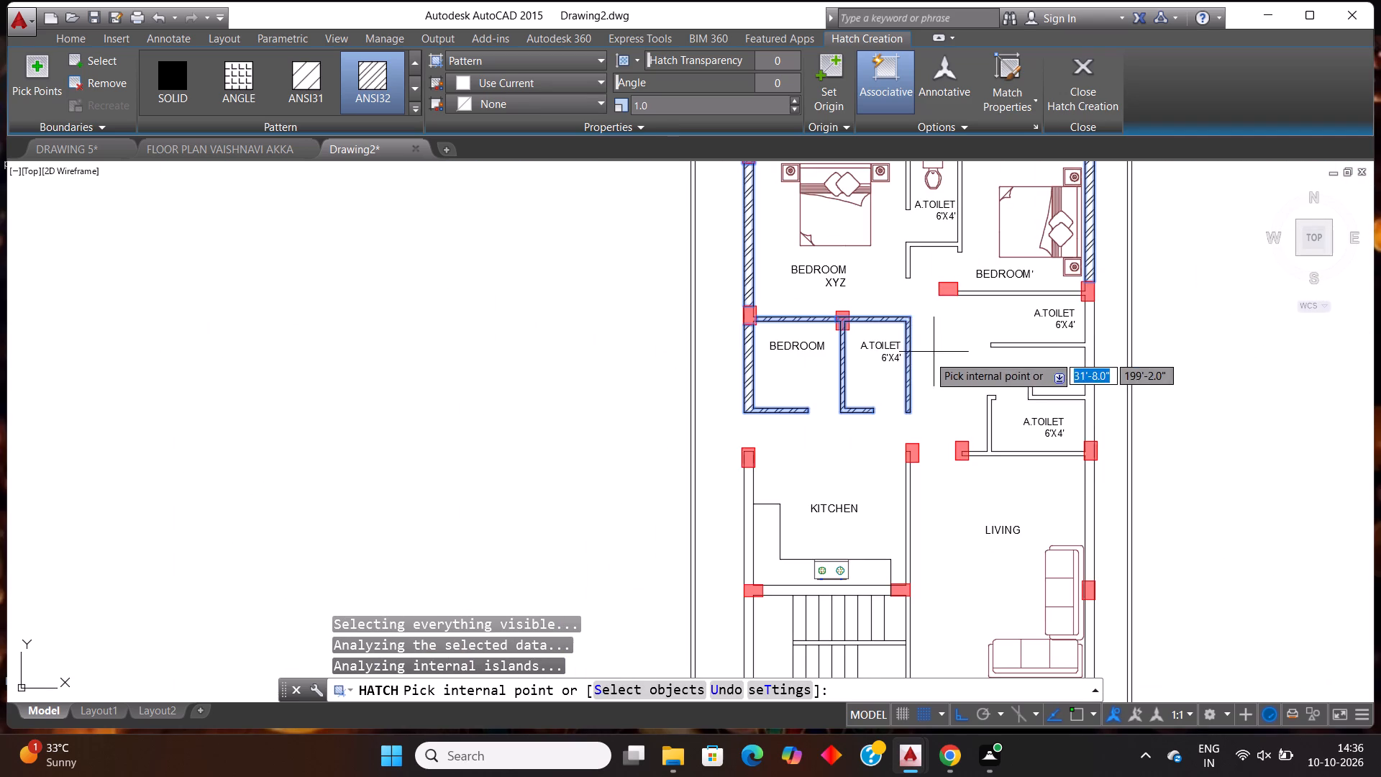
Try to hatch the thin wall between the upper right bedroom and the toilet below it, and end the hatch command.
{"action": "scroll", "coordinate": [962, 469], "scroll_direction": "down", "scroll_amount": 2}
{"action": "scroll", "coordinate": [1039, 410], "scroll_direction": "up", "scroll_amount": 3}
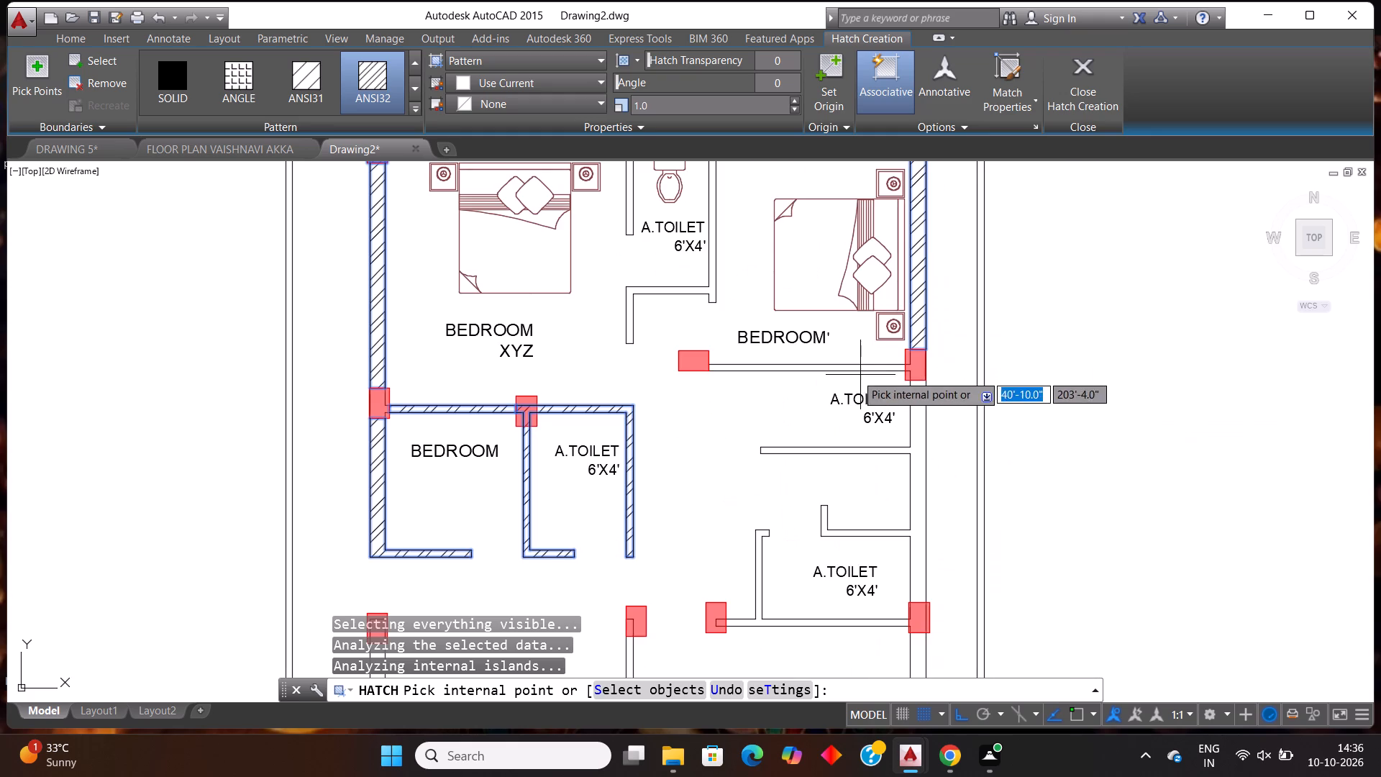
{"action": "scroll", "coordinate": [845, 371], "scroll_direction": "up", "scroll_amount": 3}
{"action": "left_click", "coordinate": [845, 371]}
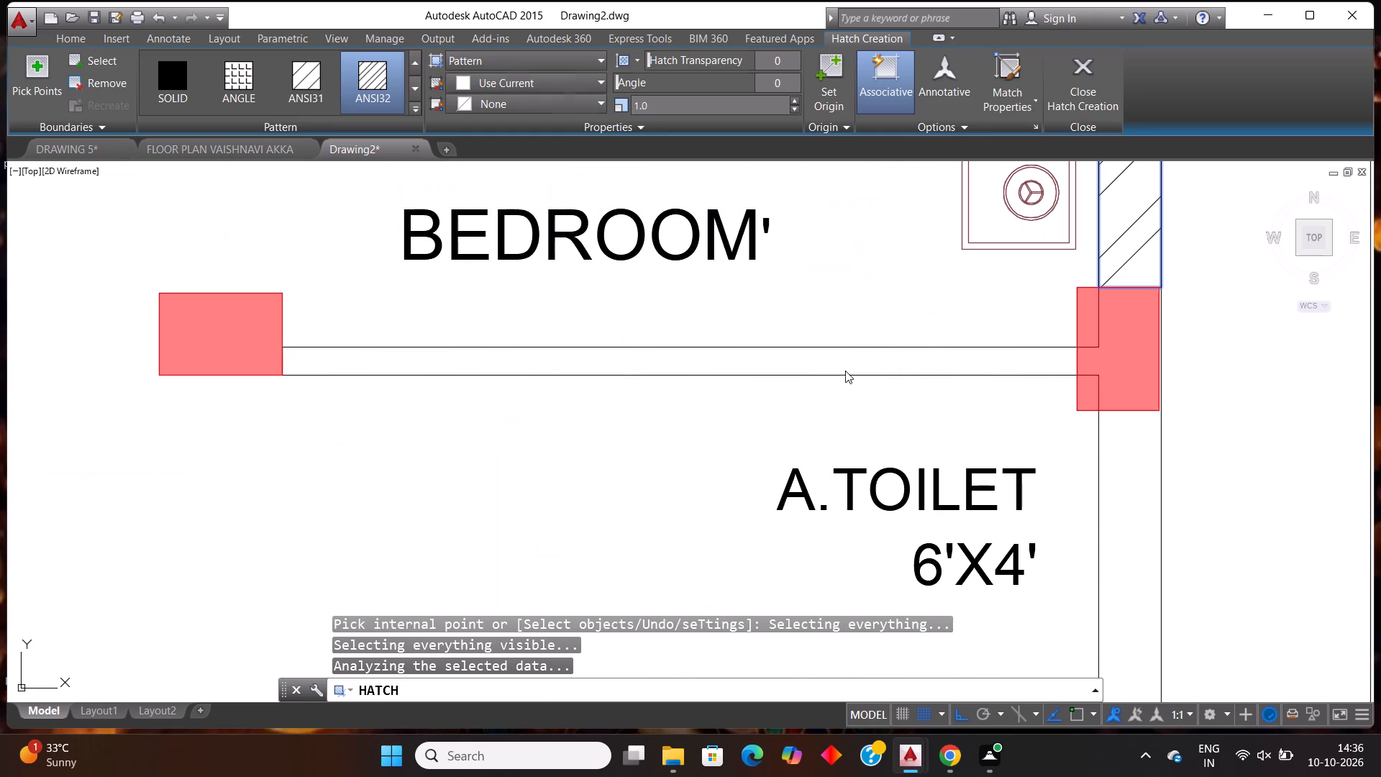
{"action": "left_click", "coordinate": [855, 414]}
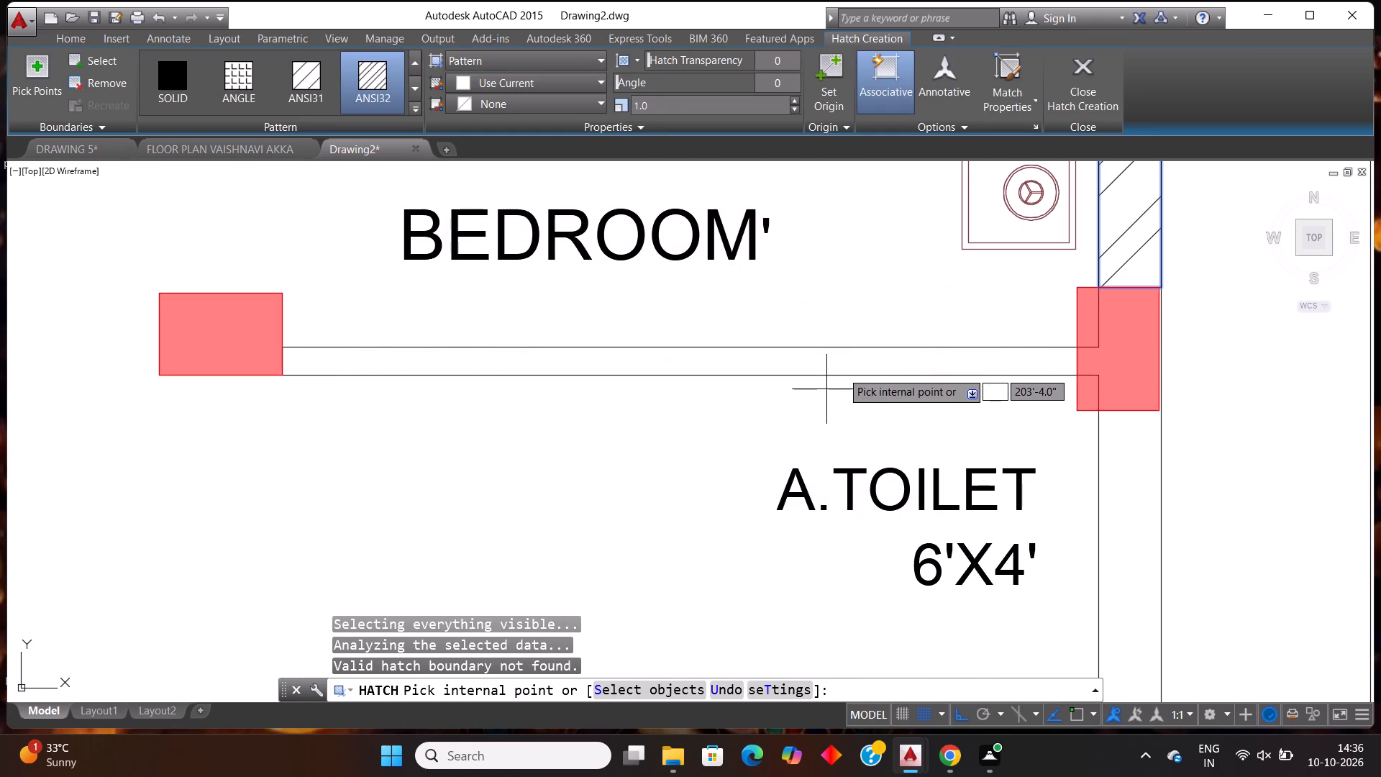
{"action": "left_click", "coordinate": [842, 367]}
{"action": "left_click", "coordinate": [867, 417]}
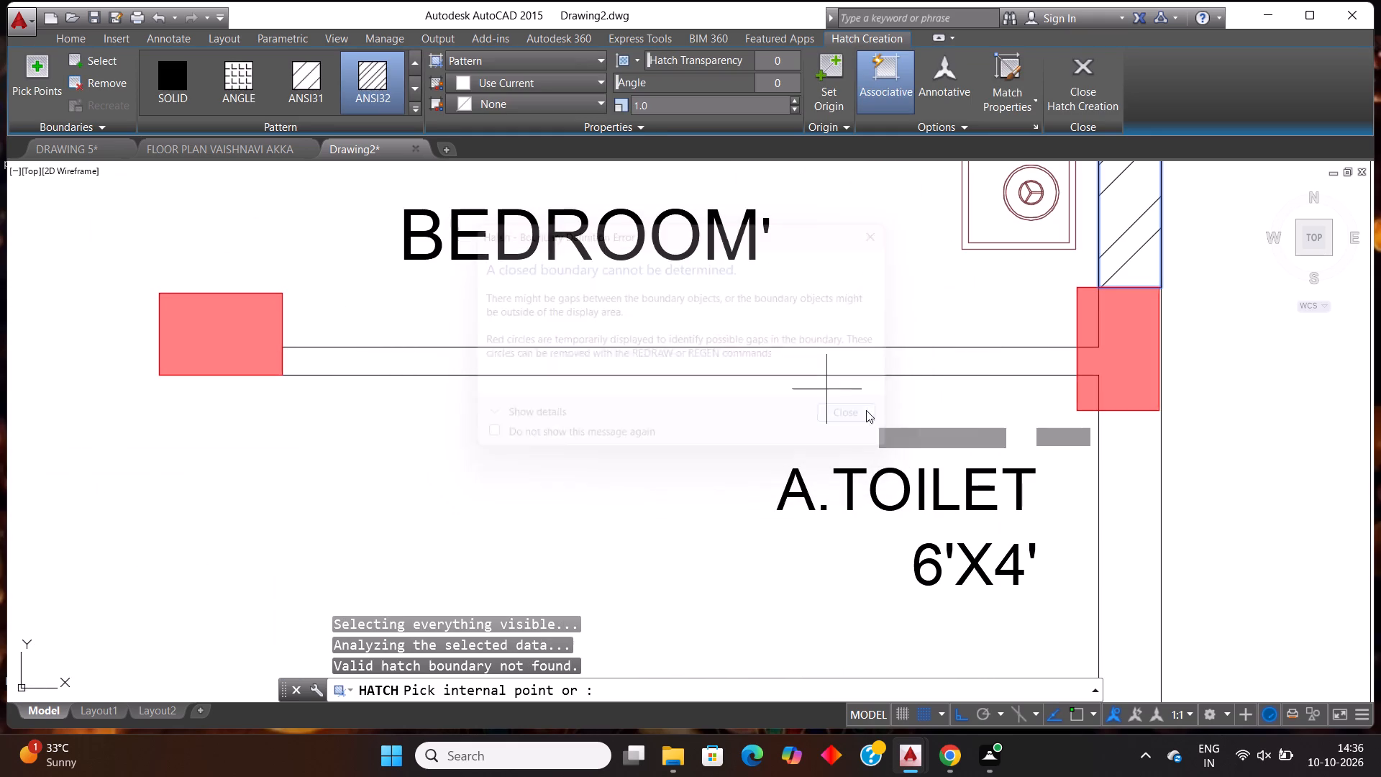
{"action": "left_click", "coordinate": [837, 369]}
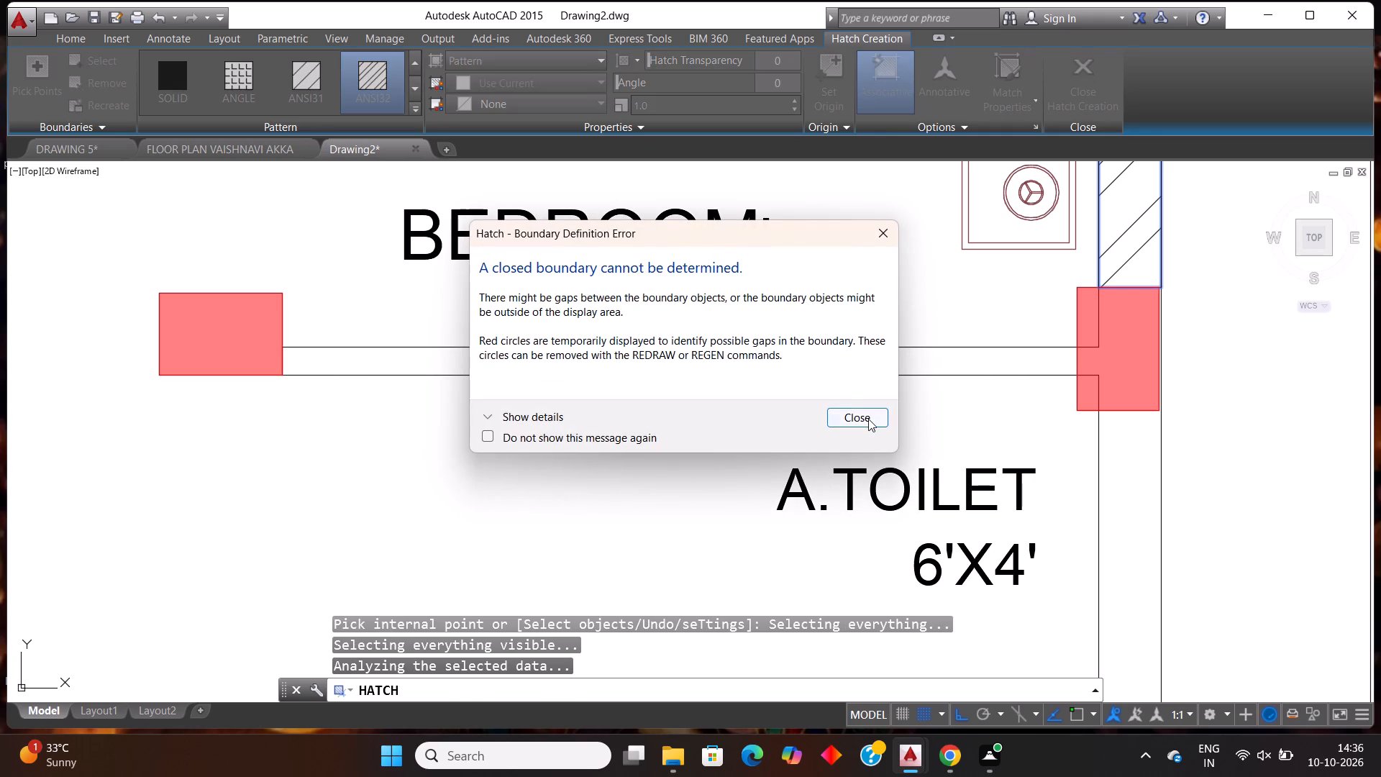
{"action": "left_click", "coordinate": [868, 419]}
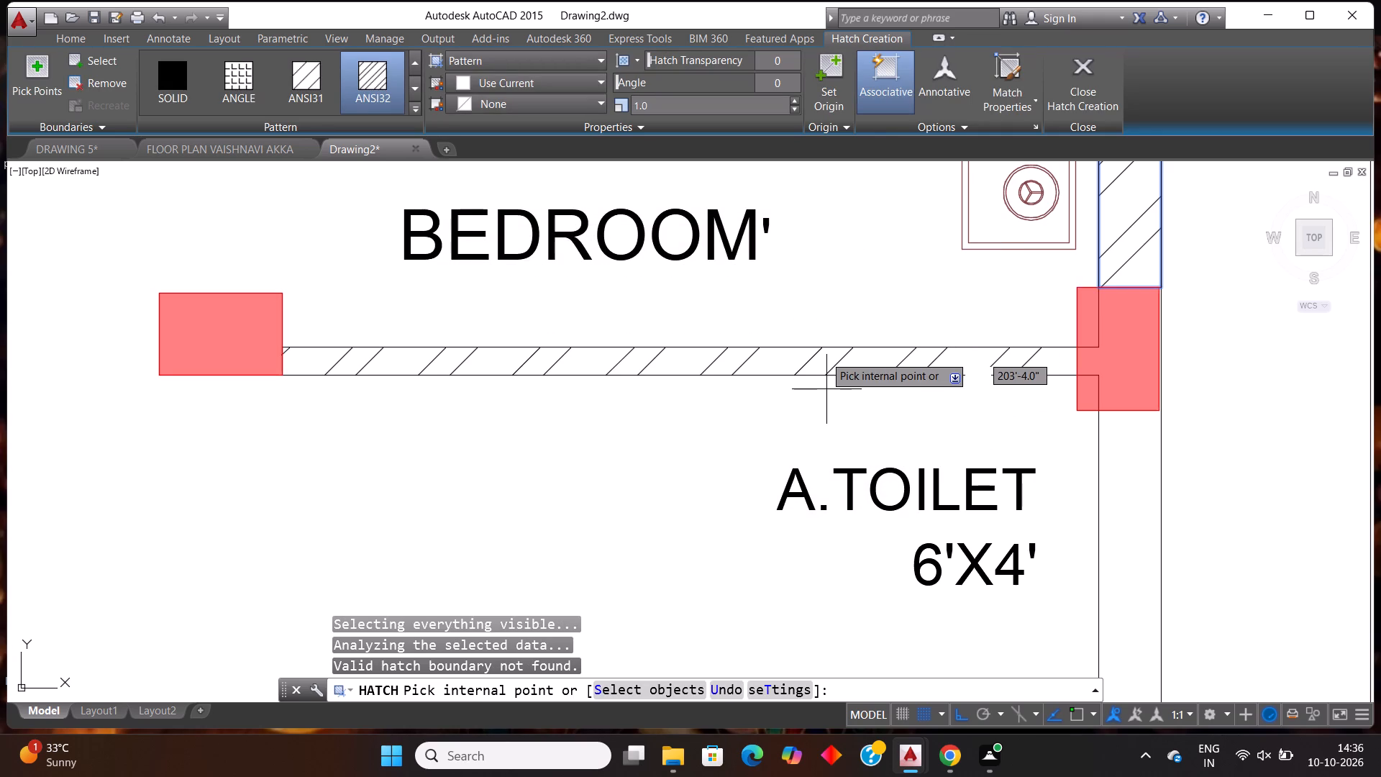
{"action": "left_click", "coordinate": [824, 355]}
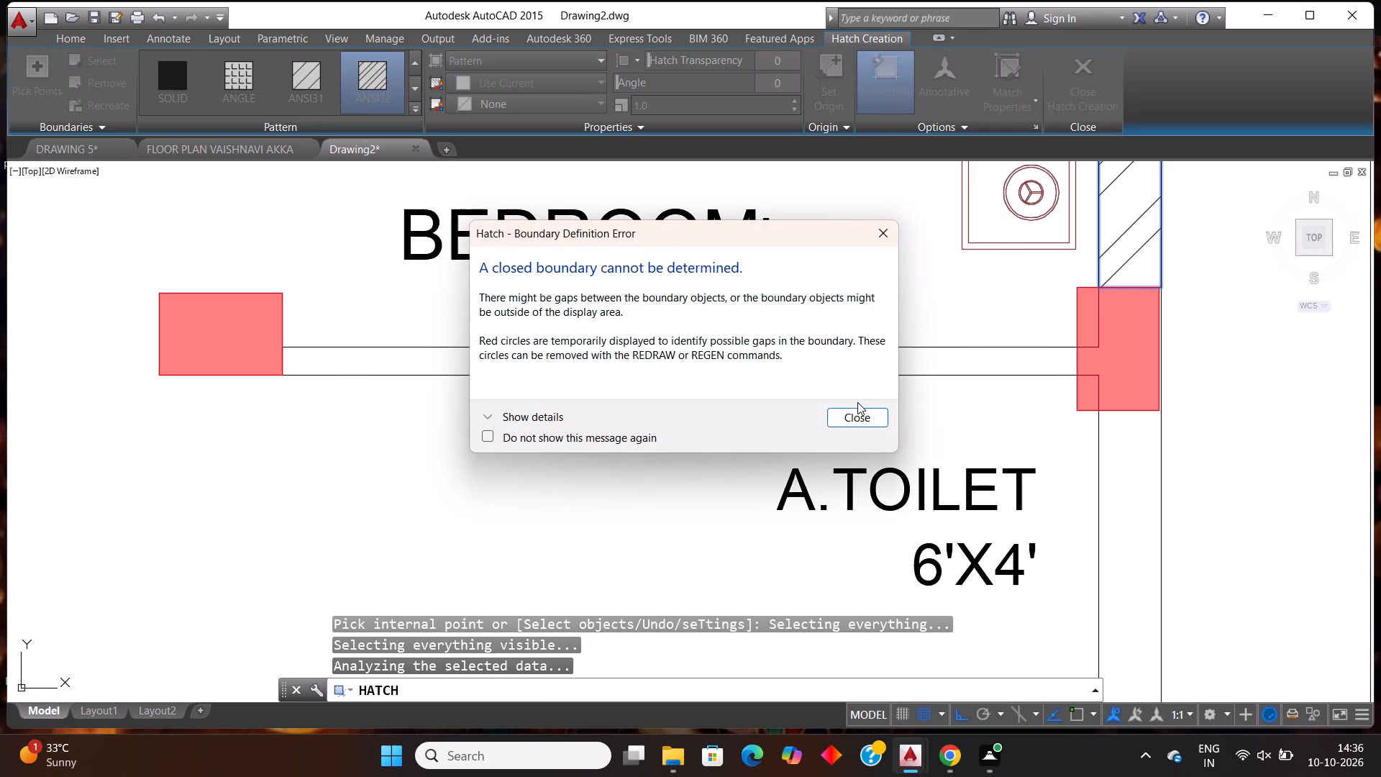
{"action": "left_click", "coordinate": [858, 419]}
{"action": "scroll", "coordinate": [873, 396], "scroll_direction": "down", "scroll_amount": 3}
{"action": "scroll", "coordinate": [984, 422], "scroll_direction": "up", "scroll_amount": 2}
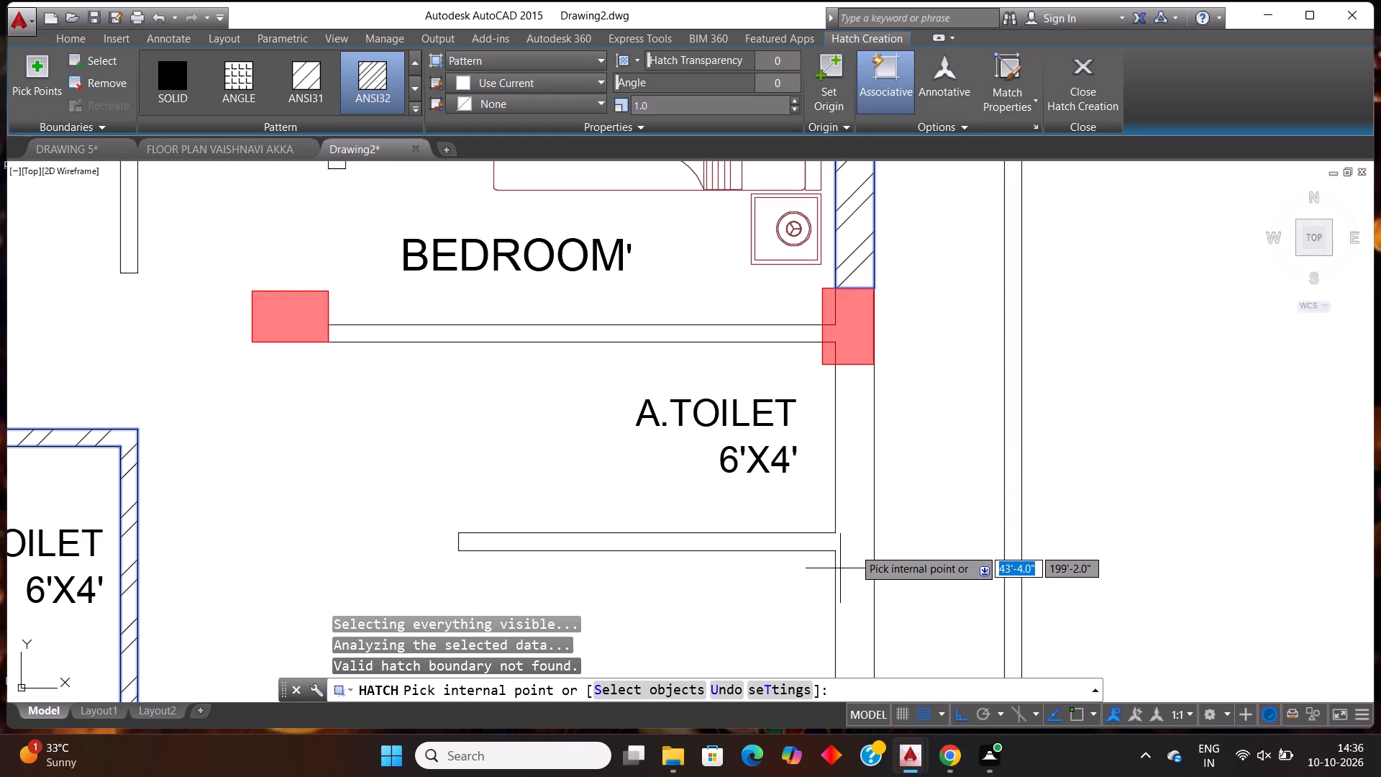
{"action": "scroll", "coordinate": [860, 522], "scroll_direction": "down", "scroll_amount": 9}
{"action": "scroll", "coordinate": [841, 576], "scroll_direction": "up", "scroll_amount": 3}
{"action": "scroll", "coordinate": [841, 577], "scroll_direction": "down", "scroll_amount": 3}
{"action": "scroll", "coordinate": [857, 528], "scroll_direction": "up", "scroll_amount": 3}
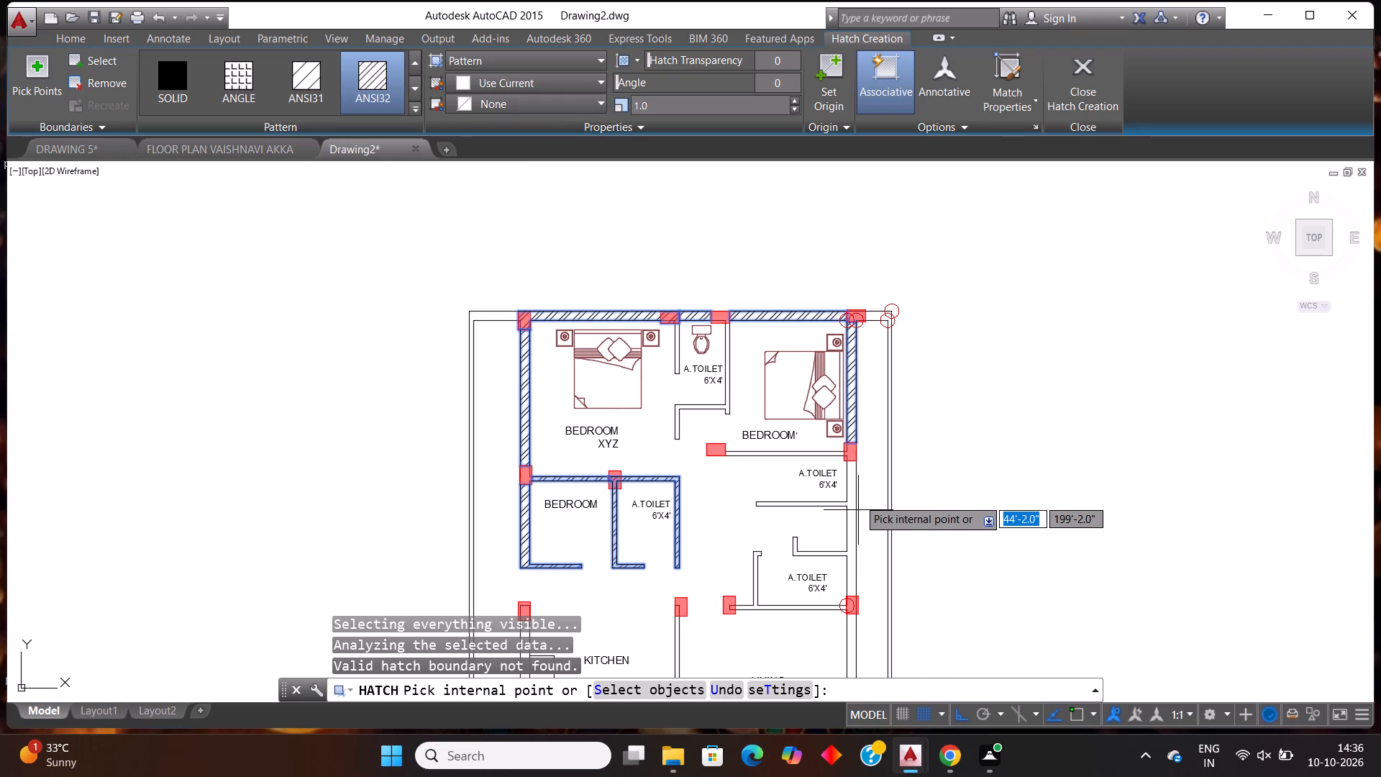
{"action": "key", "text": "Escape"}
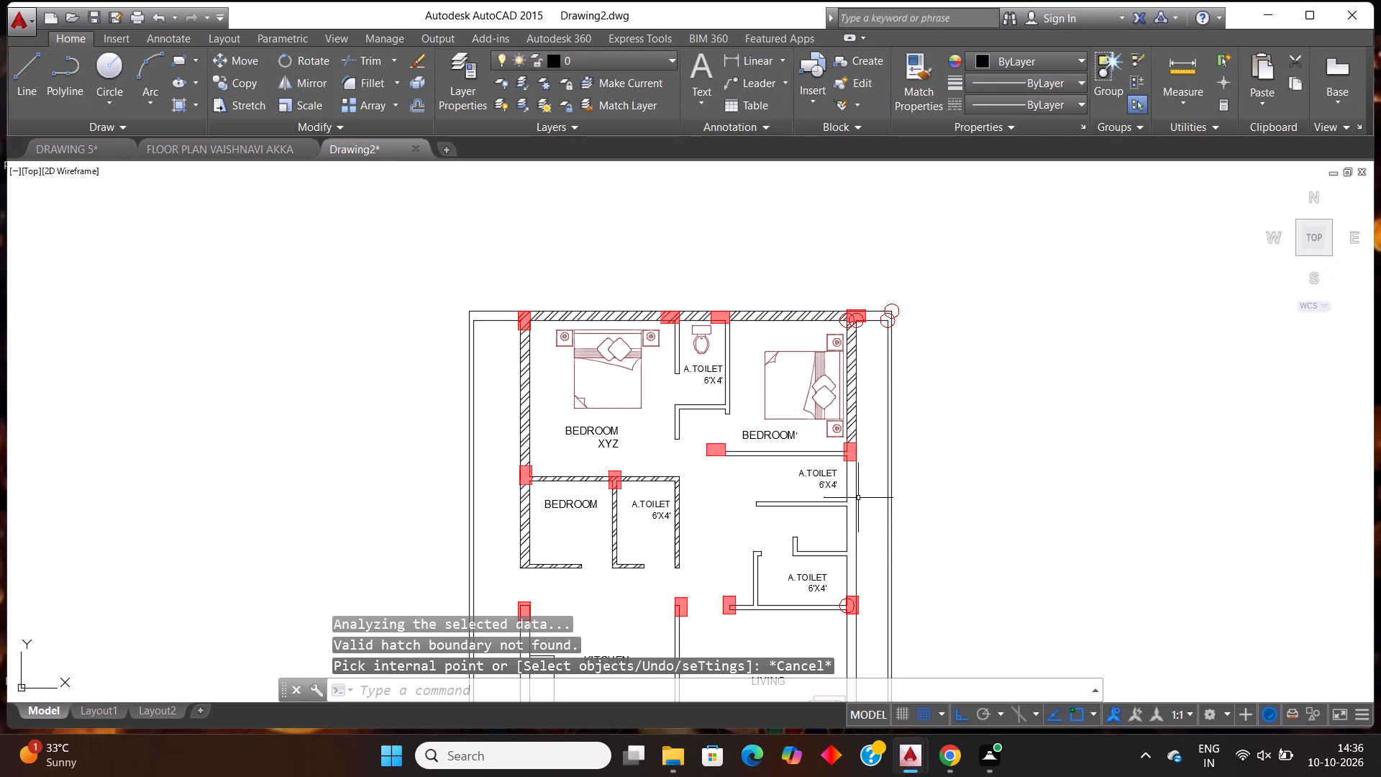
Examine the marked boundary line ends at the plan's upper right corner and along the right wall.
{"action": "scroll", "coordinate": [908, 314], "scroll_direction": "up", "scroll_amount": 2}
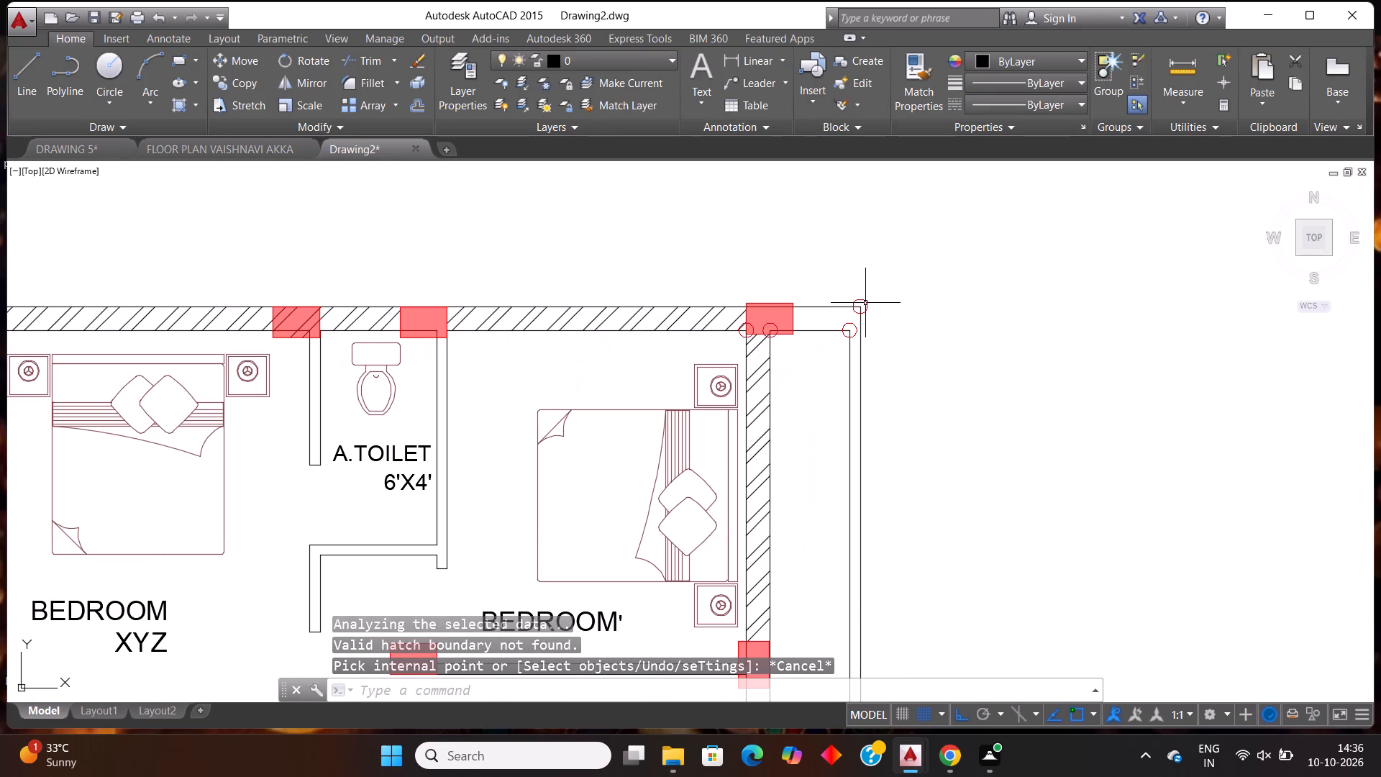
{"action": "left_click", "coordinate": [865, 303]}
{"action": "left_click", "coordinate": [869, 325]}
{"action": "left_click", "coordinate": [889, 324]}
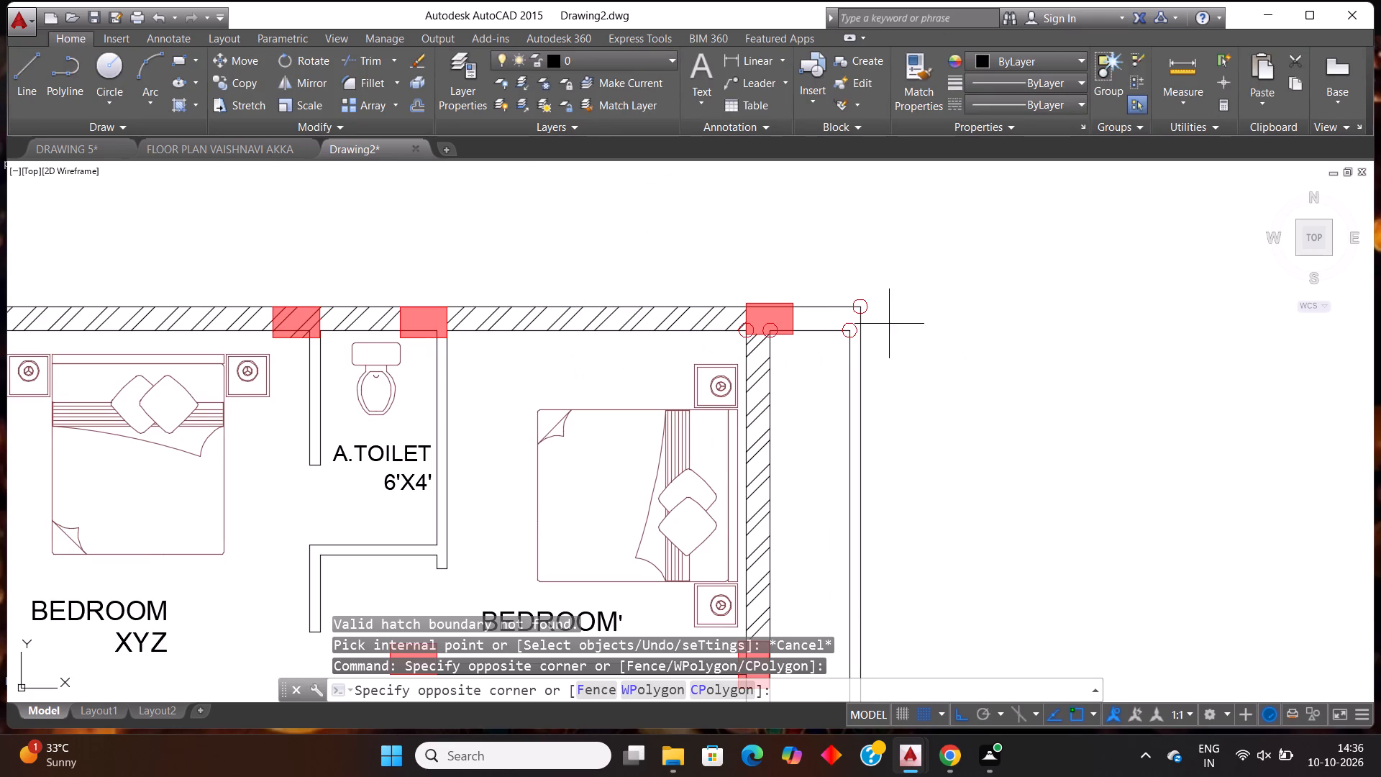
{"action": "left_click", "coordinate": [854, 293]}
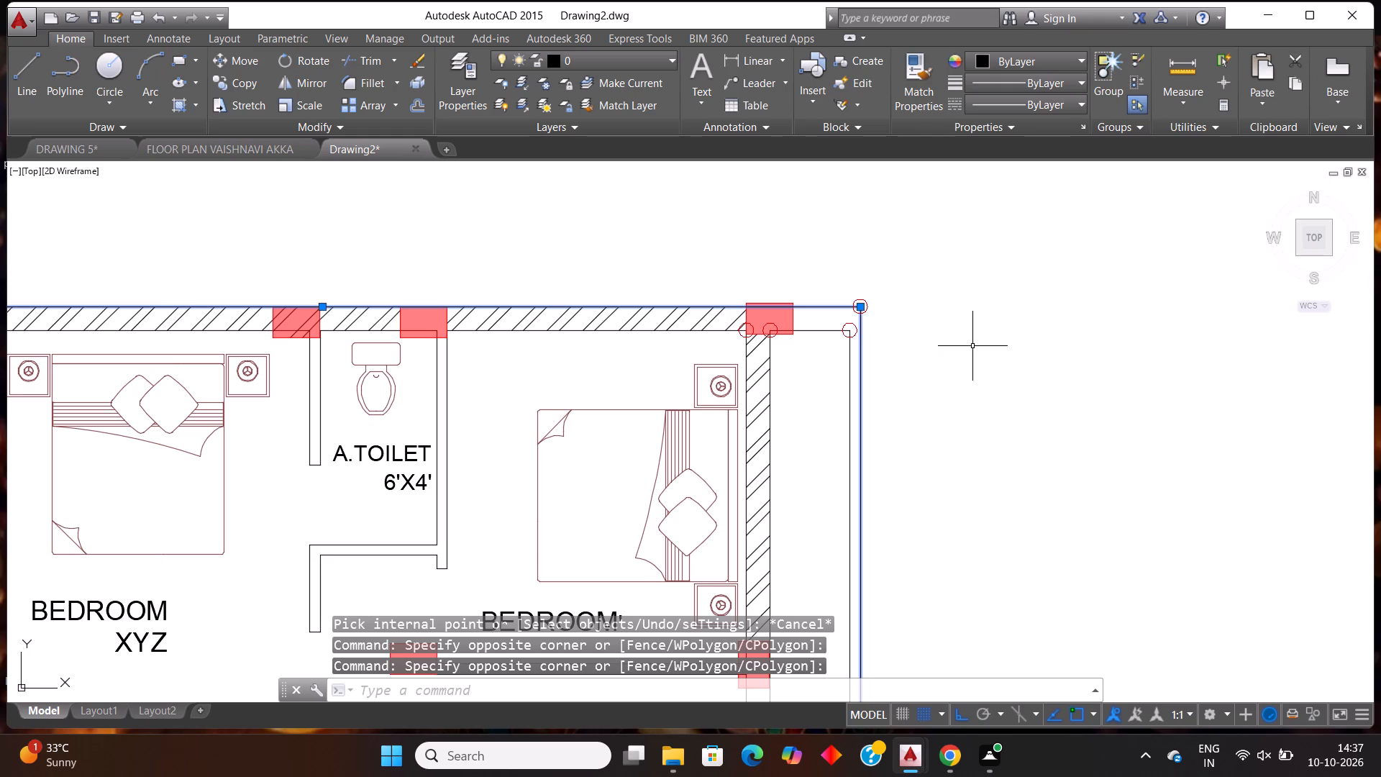
{"action": "key", "text": "Escape"}
{"action": "scroll", "coordinate": [947, 357], "scroll_direction": "up", "scroll_amount": 1}
{"action": "scroll", "coordinate": [775, 349], "scroll_direction": "down", "scroll_amount": 4}
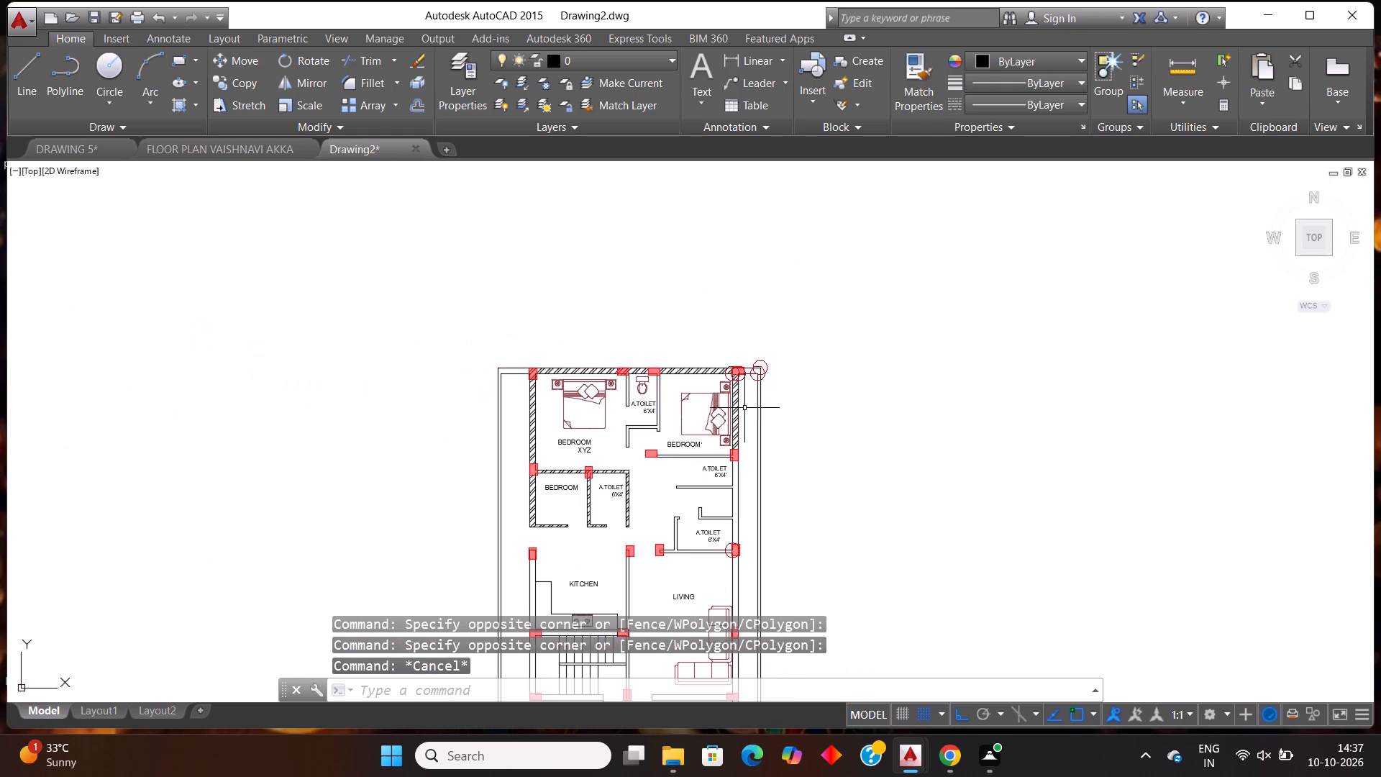
{"action": "scroll", "coordinate": [735, 455], "scroll_direction": "down", "scroll_amount": 3}
{"action": "scroll", "coordinate": [734, 504], "scroll_direction": "up", "scroll_amount": 3}
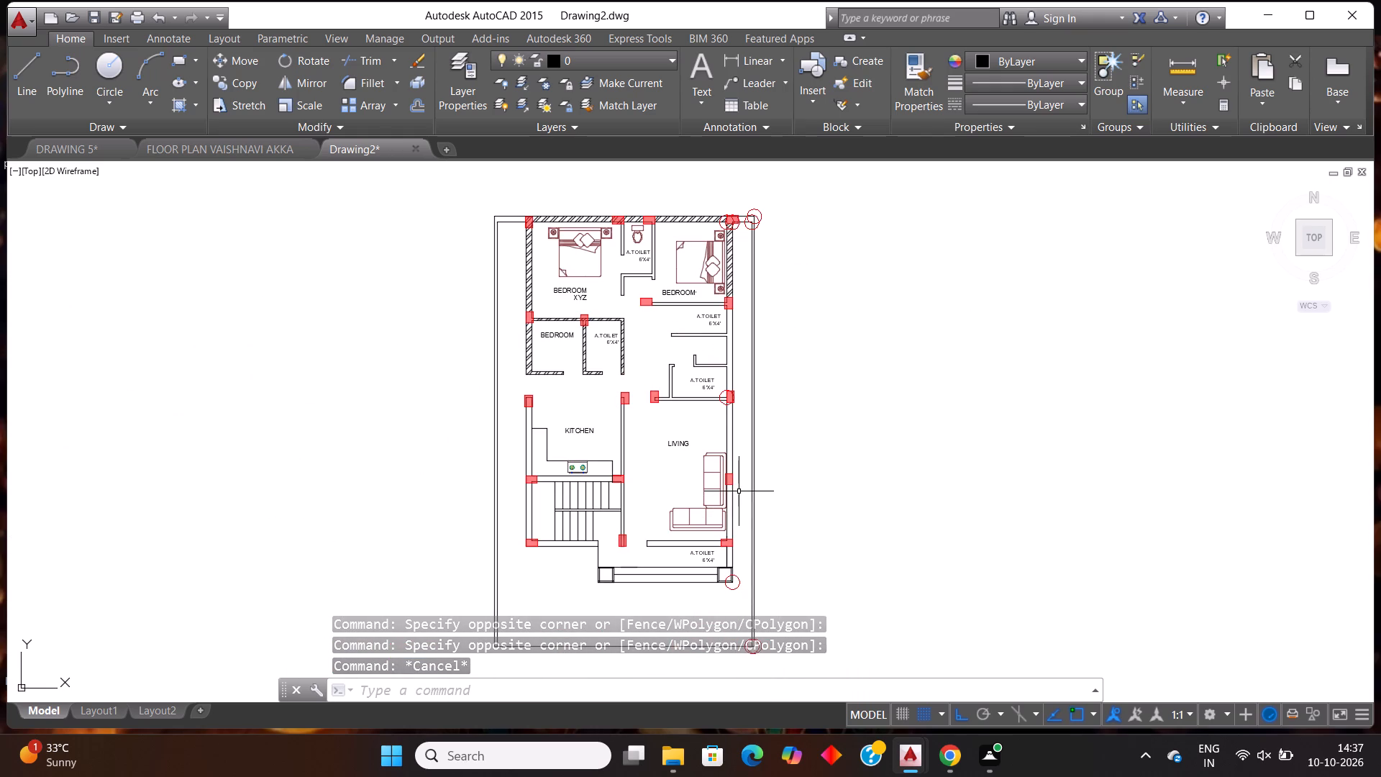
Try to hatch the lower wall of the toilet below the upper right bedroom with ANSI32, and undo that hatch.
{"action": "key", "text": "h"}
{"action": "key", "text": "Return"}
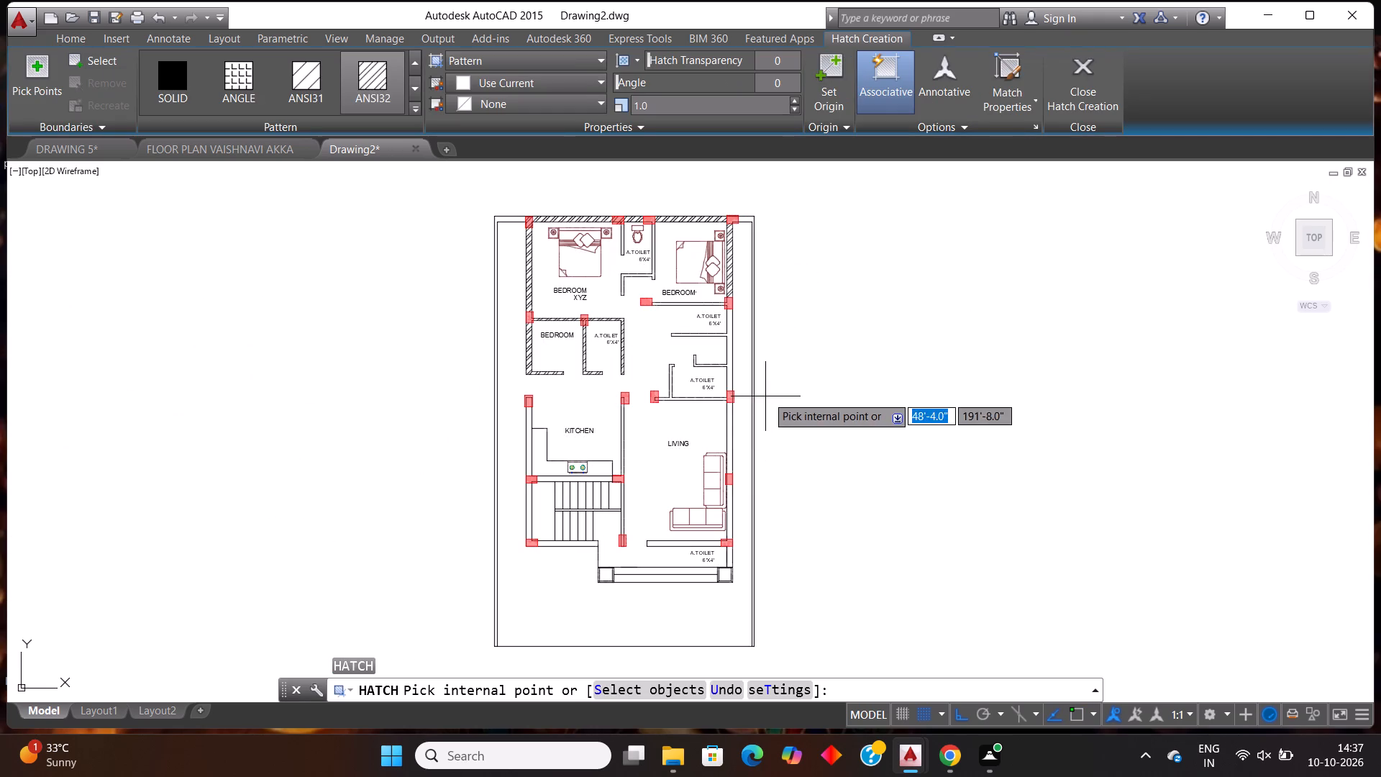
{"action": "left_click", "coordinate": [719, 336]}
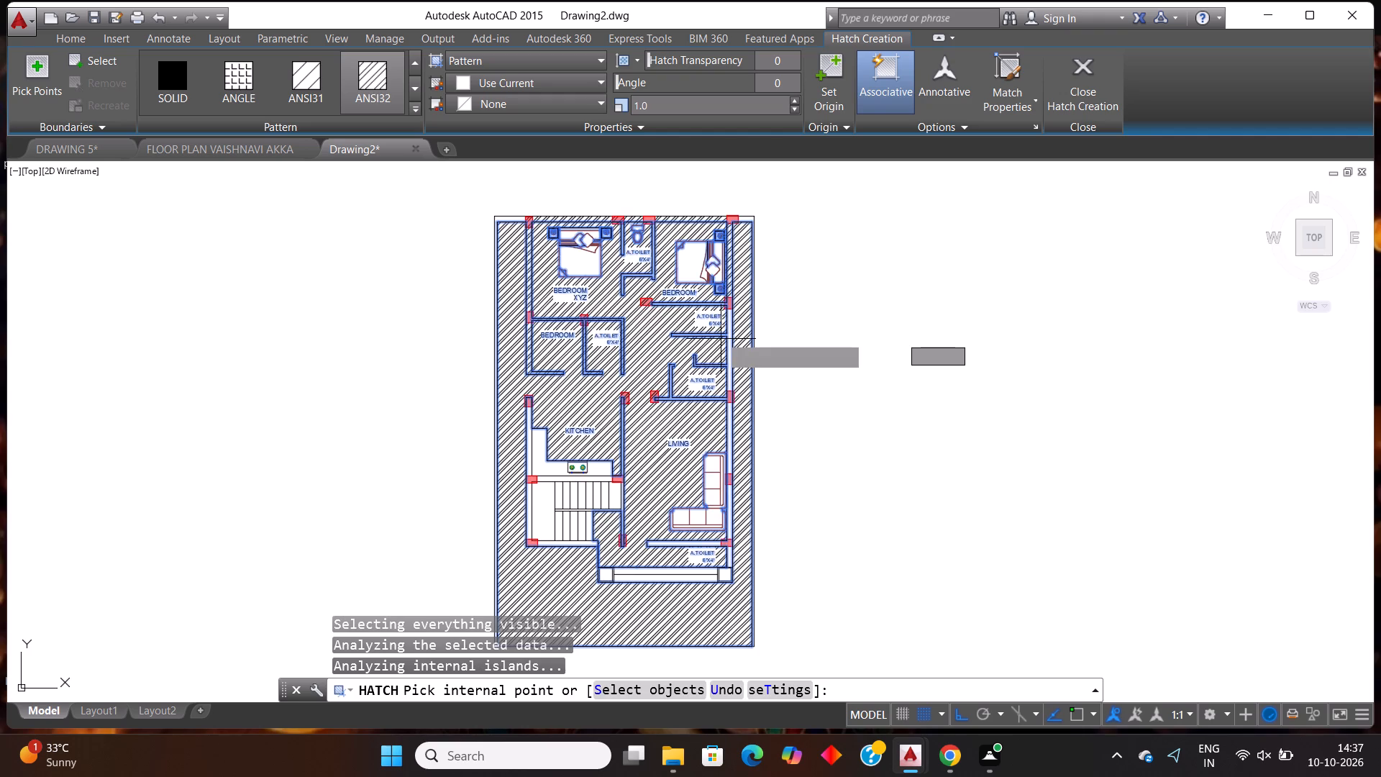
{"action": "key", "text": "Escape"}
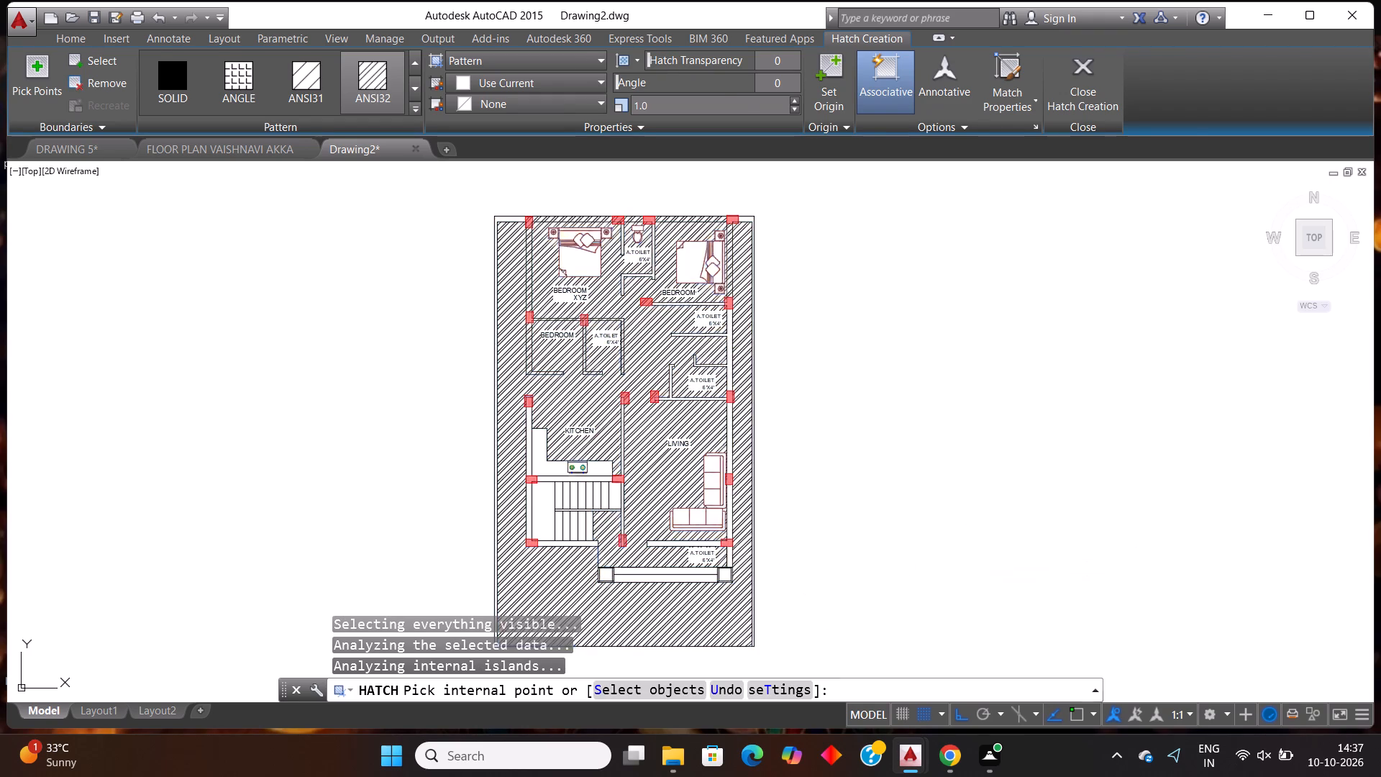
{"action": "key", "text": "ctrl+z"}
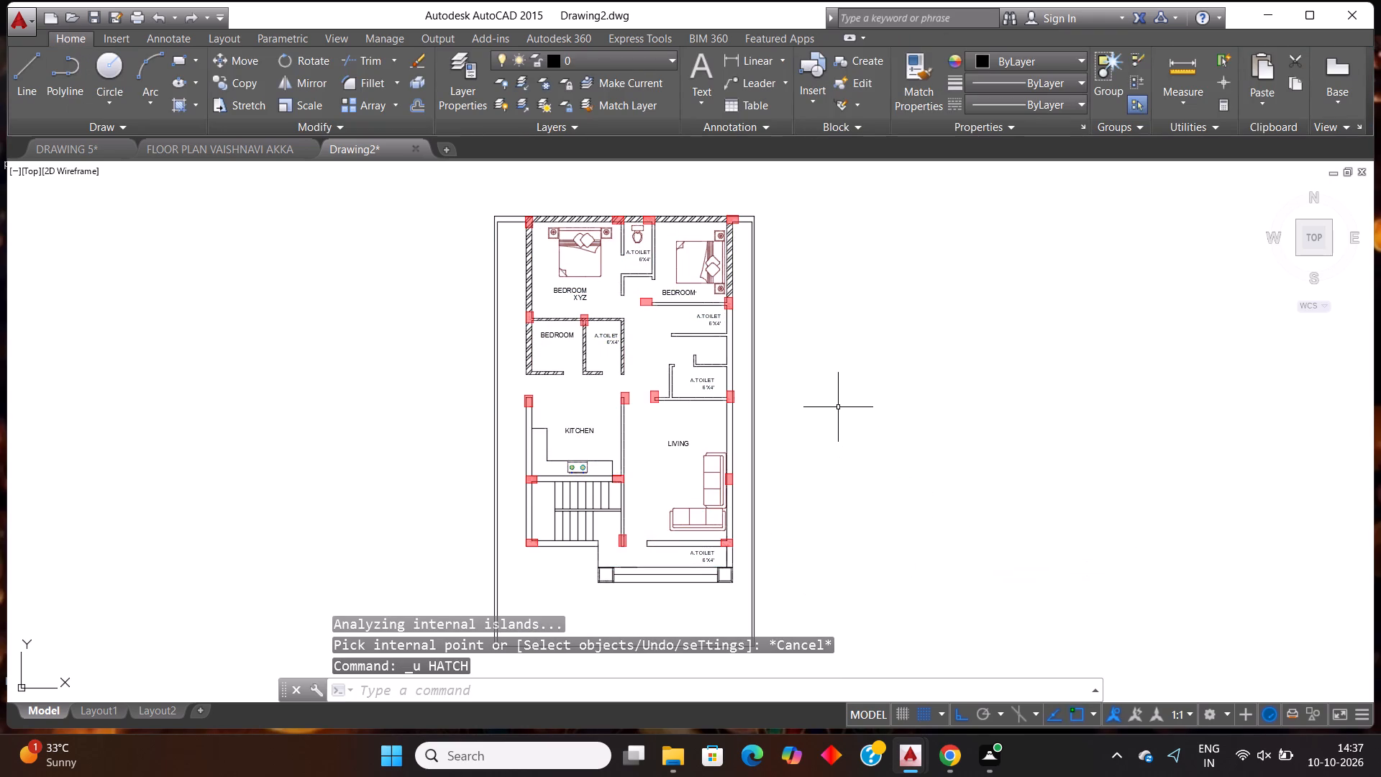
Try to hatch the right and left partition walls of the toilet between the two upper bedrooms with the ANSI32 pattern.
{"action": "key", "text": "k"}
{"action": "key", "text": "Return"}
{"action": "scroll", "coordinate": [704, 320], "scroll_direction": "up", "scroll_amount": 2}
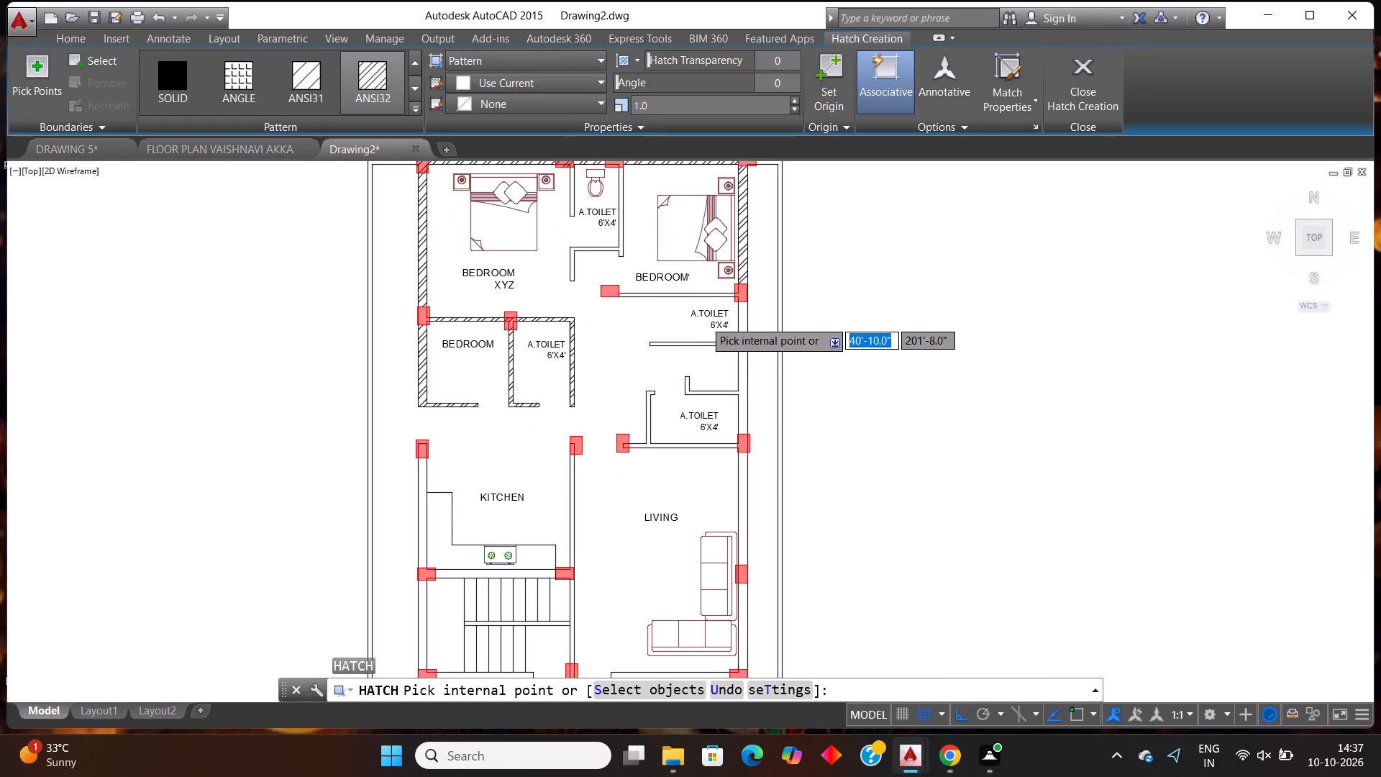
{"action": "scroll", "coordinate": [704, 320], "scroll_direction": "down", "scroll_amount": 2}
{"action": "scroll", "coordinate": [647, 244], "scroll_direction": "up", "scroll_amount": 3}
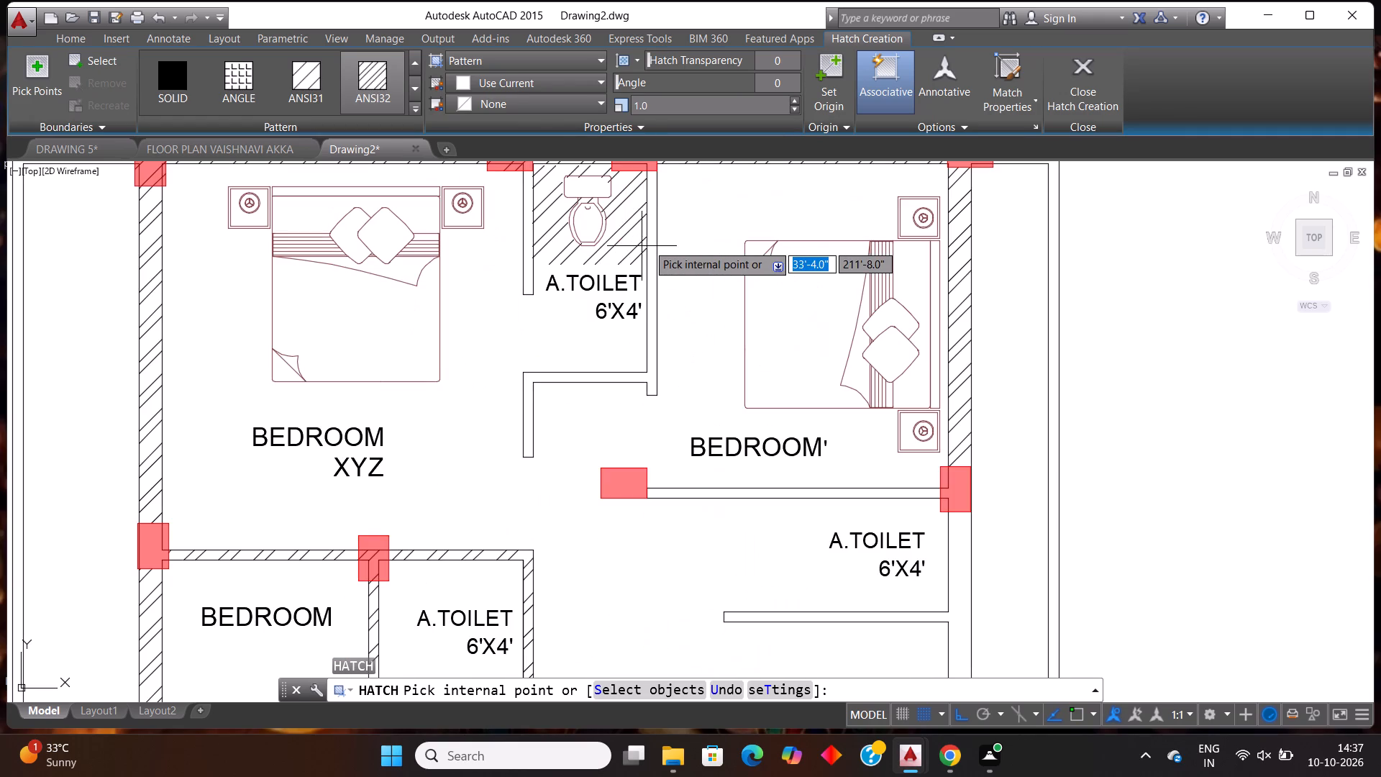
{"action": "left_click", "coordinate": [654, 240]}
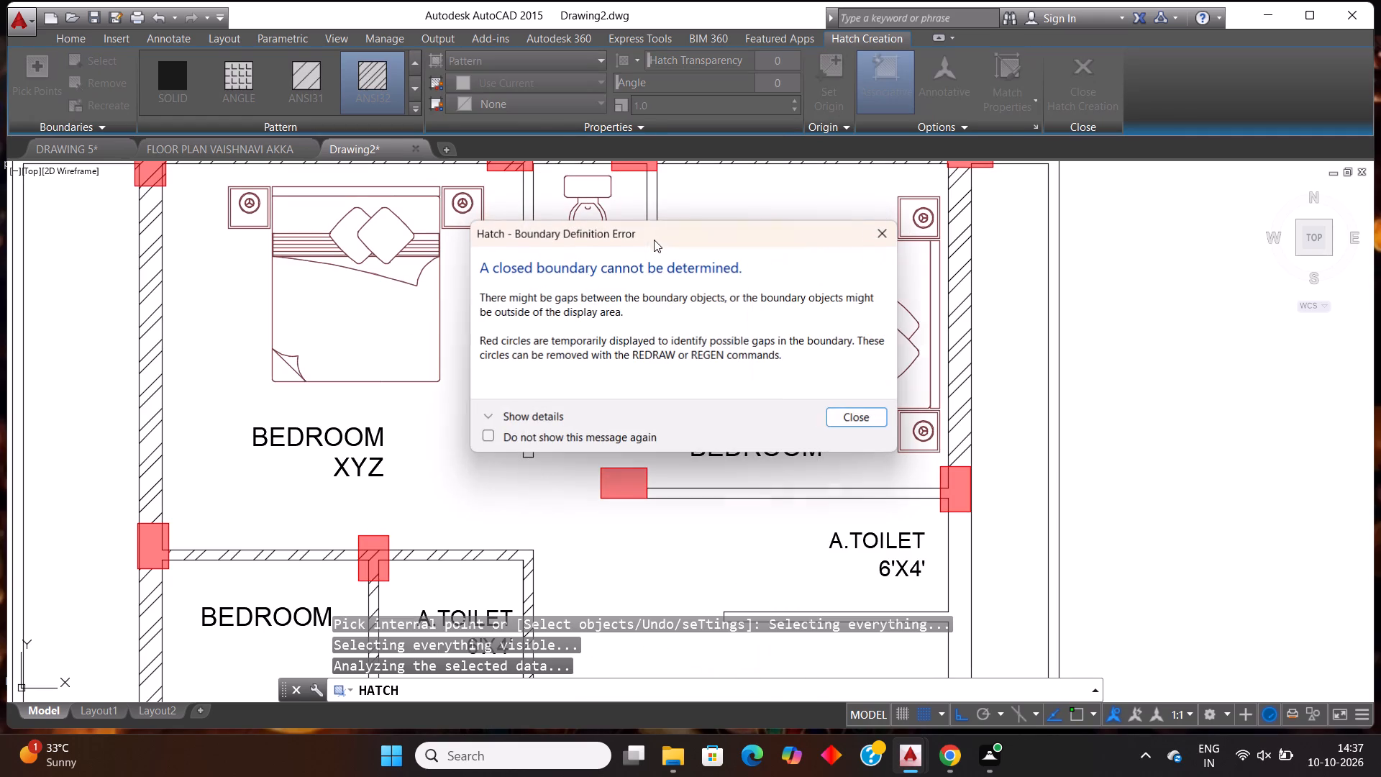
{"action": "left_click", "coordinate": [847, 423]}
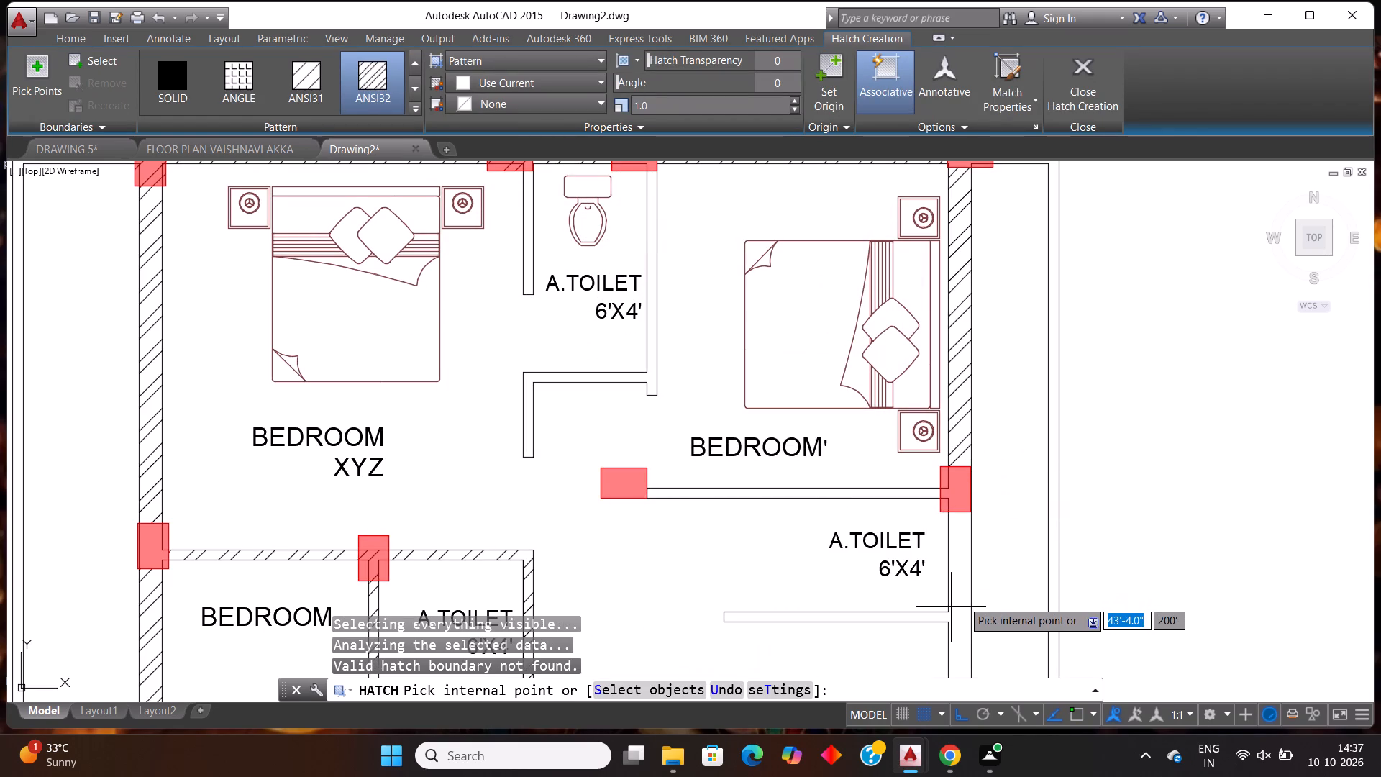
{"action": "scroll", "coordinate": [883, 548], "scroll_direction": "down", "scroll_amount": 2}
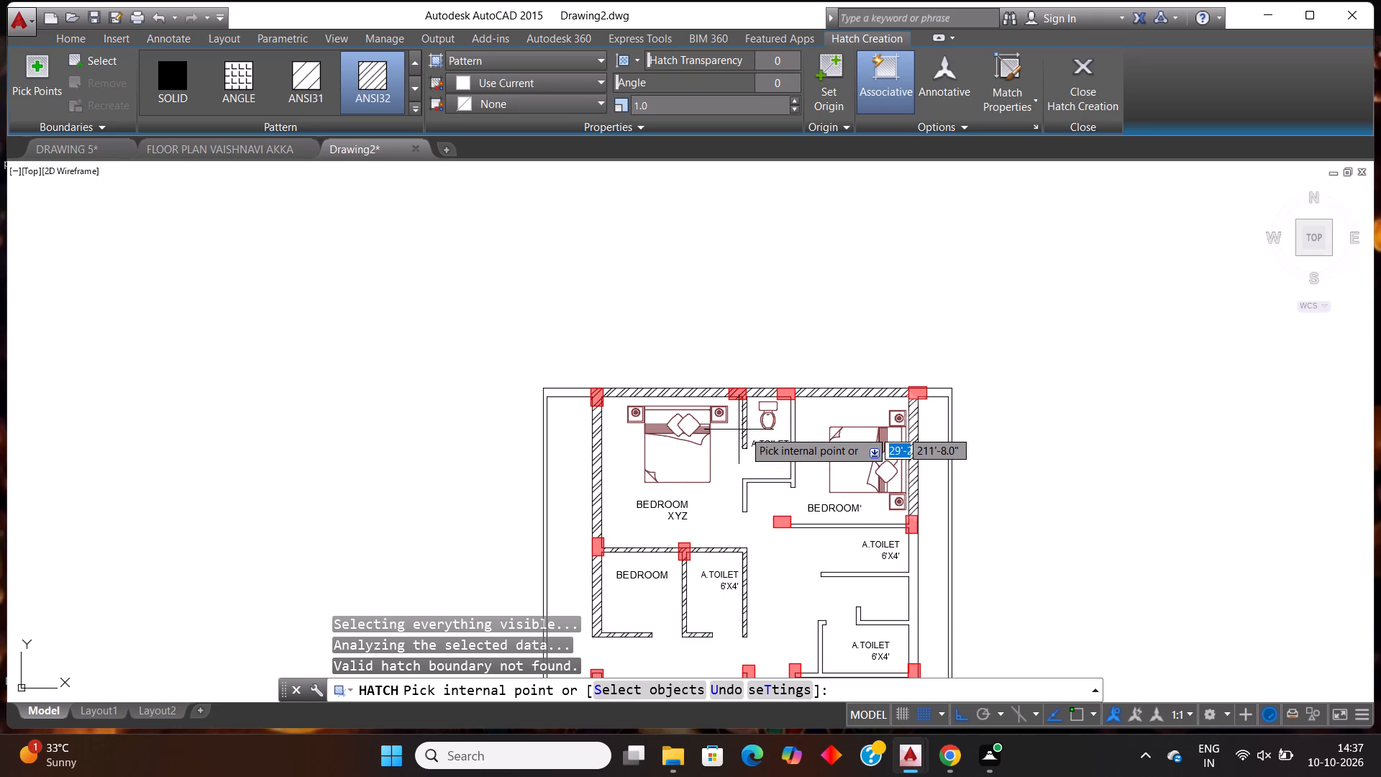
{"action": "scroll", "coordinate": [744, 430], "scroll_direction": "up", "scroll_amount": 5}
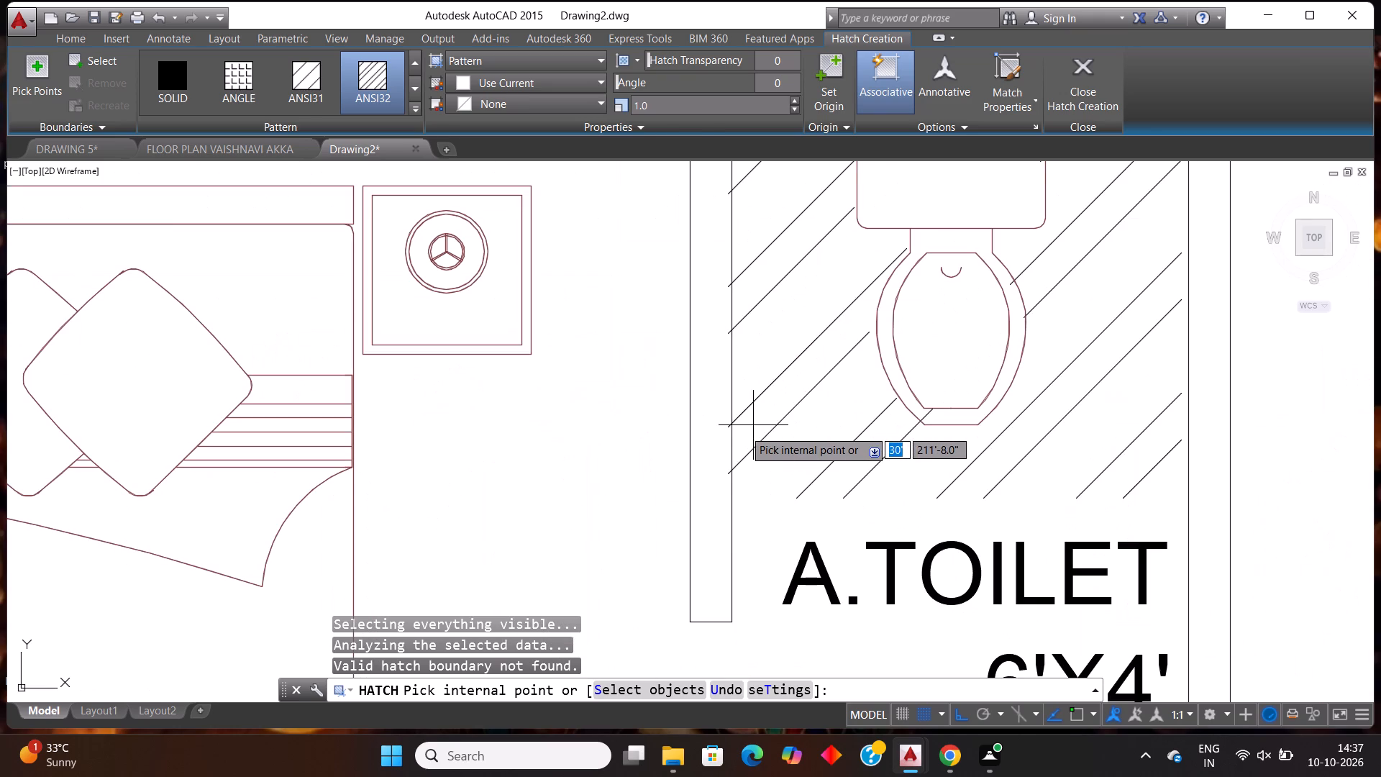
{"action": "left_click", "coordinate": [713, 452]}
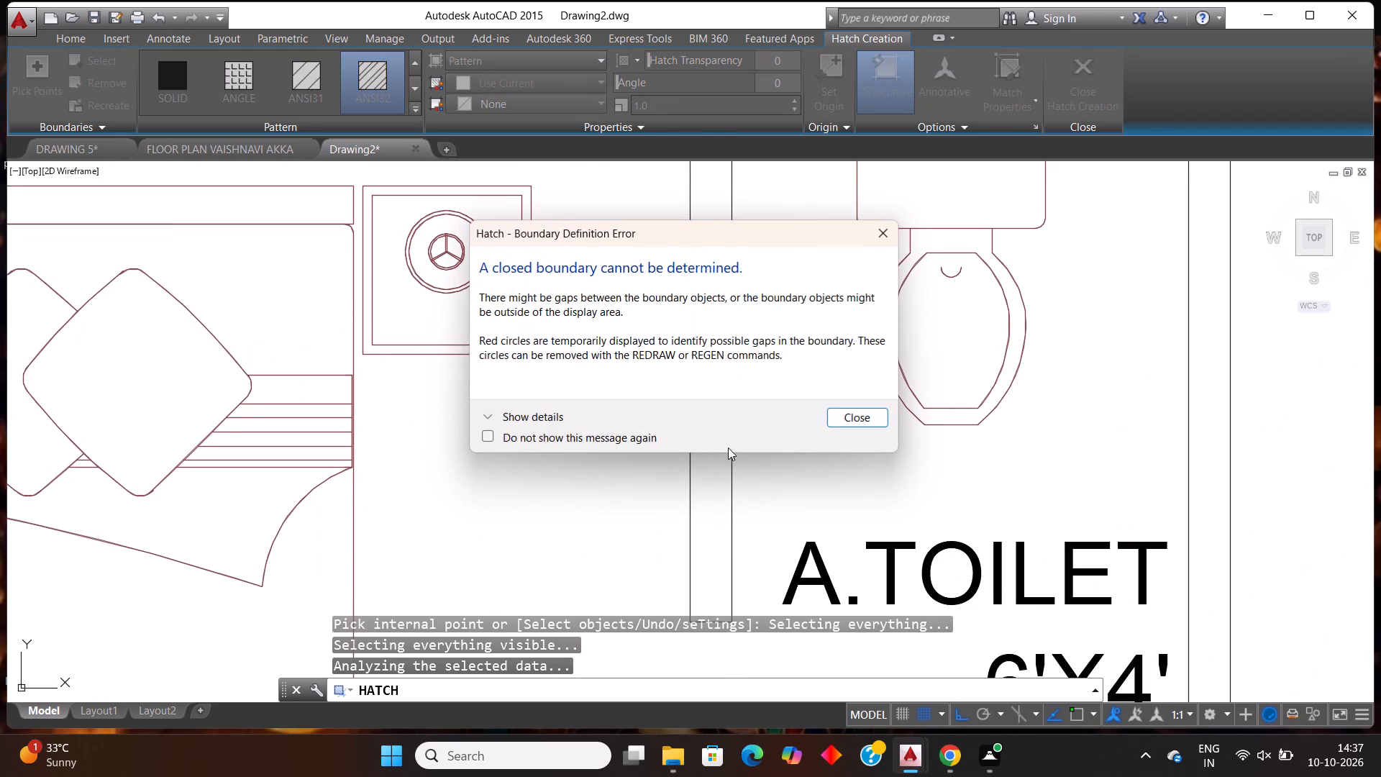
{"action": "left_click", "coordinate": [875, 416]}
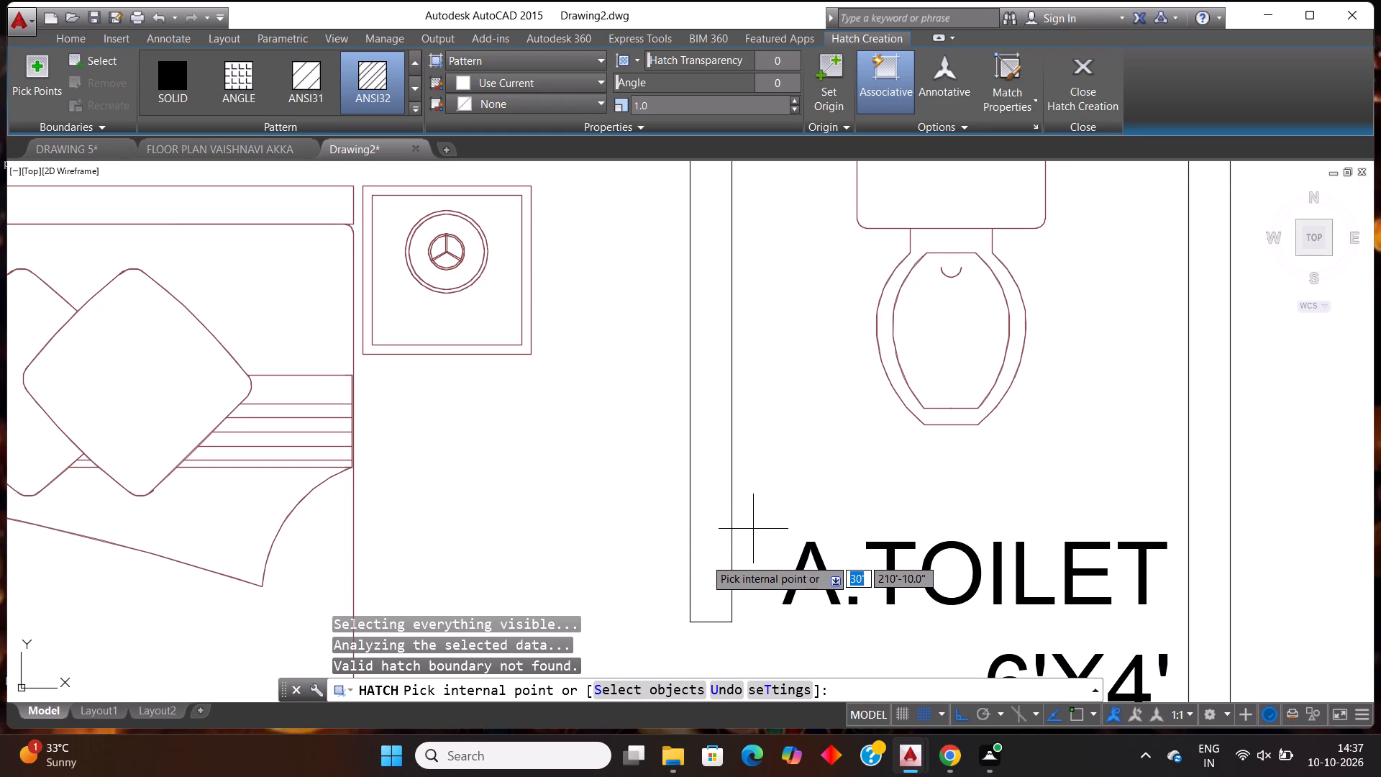
Hatch the lower wall of the staircase with the ANSI32 pattern.
{"action": "scroll", "coordinate": [698, 563], "scroll_direction": "down", "scroll_amount": 5}
{"action": "scroll", "coordinate": [730, 499], "scroll_direction": "down", "scroll_amount": 3}
{"action": "scroll", "coordinate": [719, 586], "scroll_direction": "up", "scroll_amount": 3}
{"action": "scroll", "coordinate": [739, 571], "scroll_direction": "down", "scroll_amount": 1}
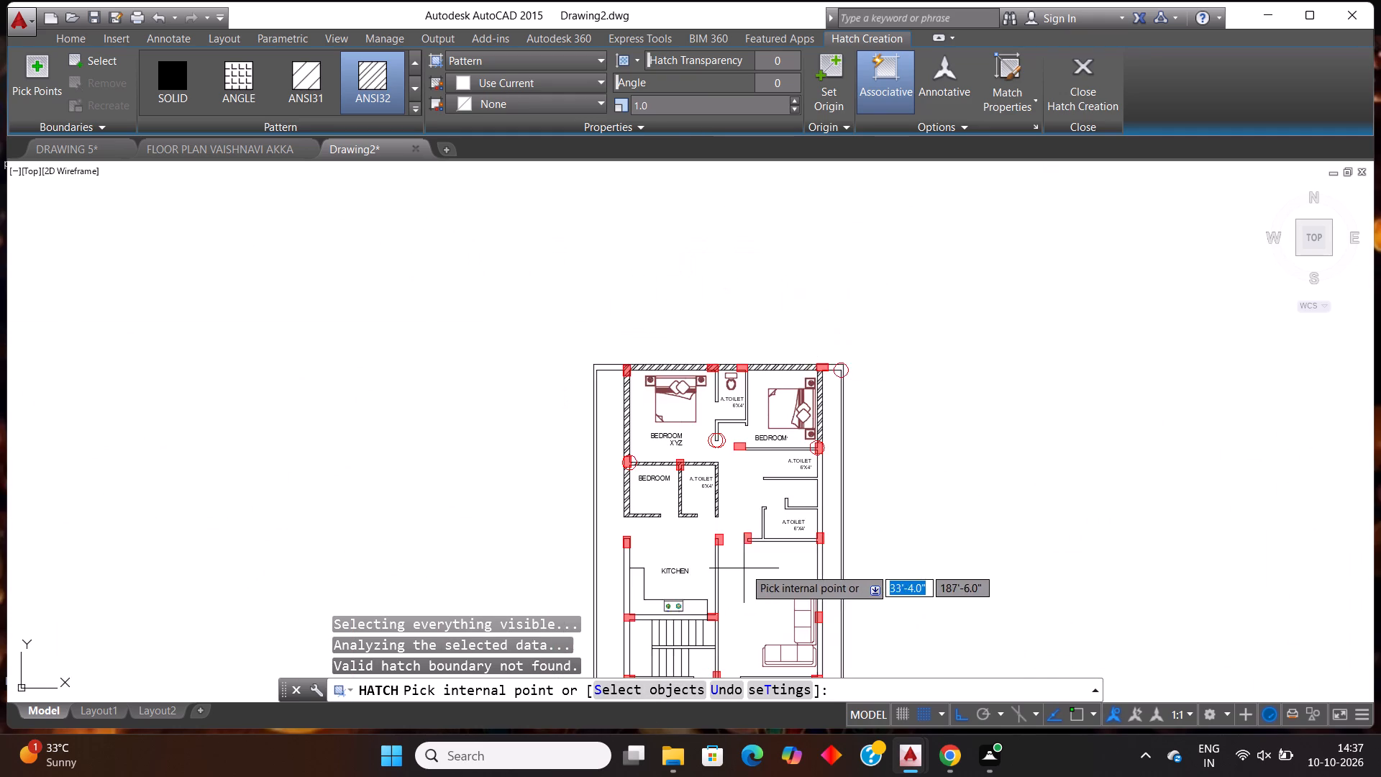
{"action": "scroll", "coordinate": [762, 557], "scroll_direction": "down", "scroll_amount": 2}
{"action": "scroll", "coordinate": [763, 615], "scroll_direction": "up", "scroll_amount": 5}
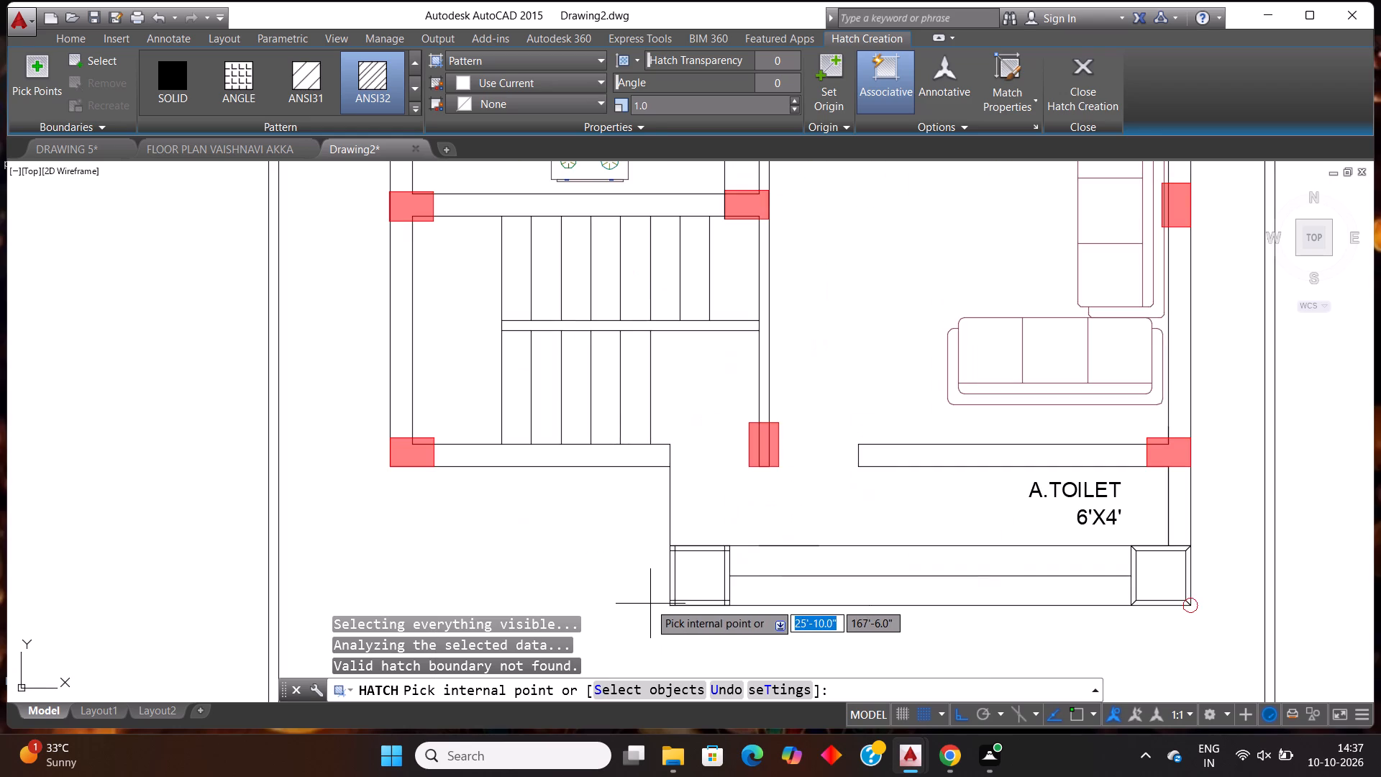
{"action": "scroll", "coordinate": [656, 591], "scroll_direction": "up", "scroll_amount": 2}
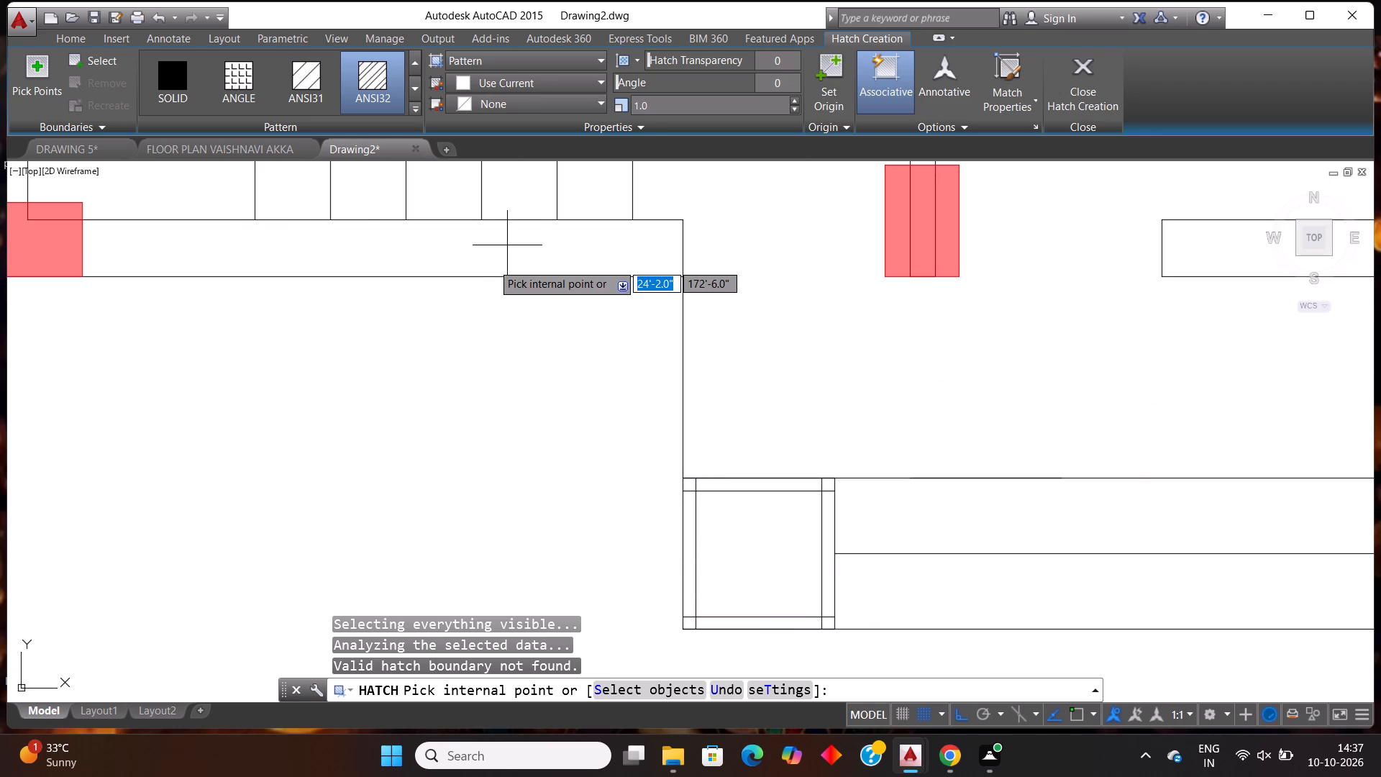
{"action": "left_click", "coordinate": [492, 263]}
{"action": "scroll", "coordinate": [665, 442], "scroll_direction": "down", "scroll_amount": 3}
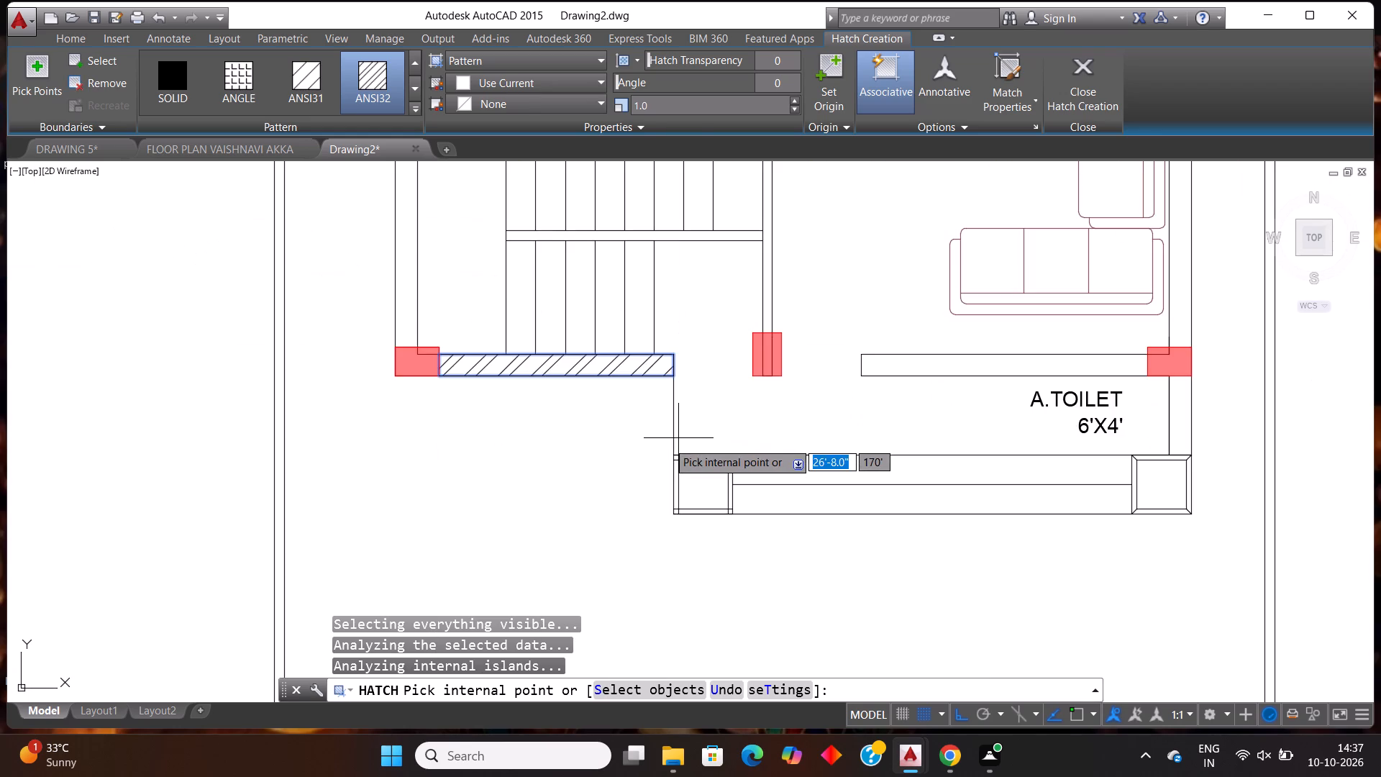
Add the wall between the kitchen and staircase and the staircase's left outer wall to the ANSI32 hatch.
{"action": "scroll", "coordinate": [667, 442], "scroll_direction": "down", "scroll_amount": 2}
{"action": "scroll", "coordinate": [577, 336], "scroll_direction": "up", "scroll_amount": 4}
{"action": "left_click", "coordinate": [556, 333]}
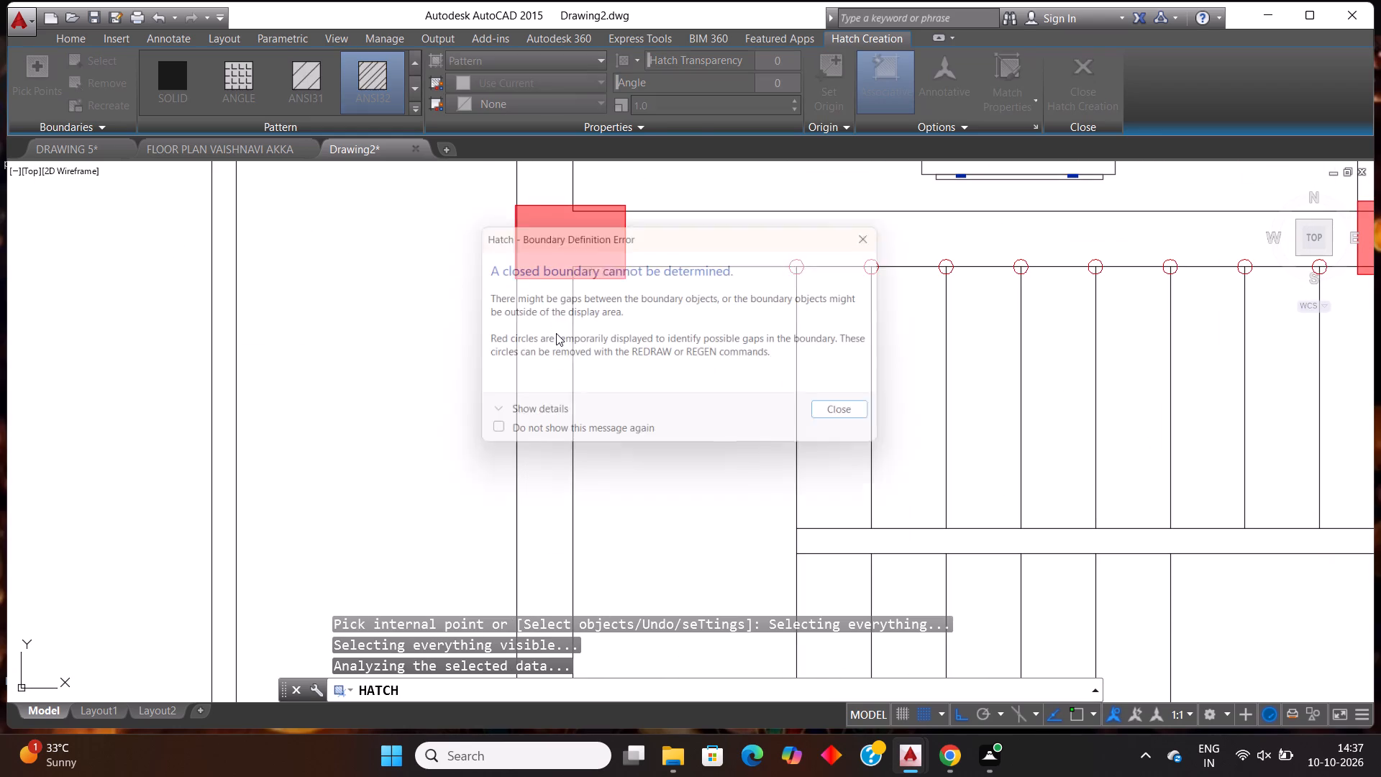
{"action": "left_click", "coordinate": [865, 424]}
{"action": "left_click", "coordinate": [535, 394]}
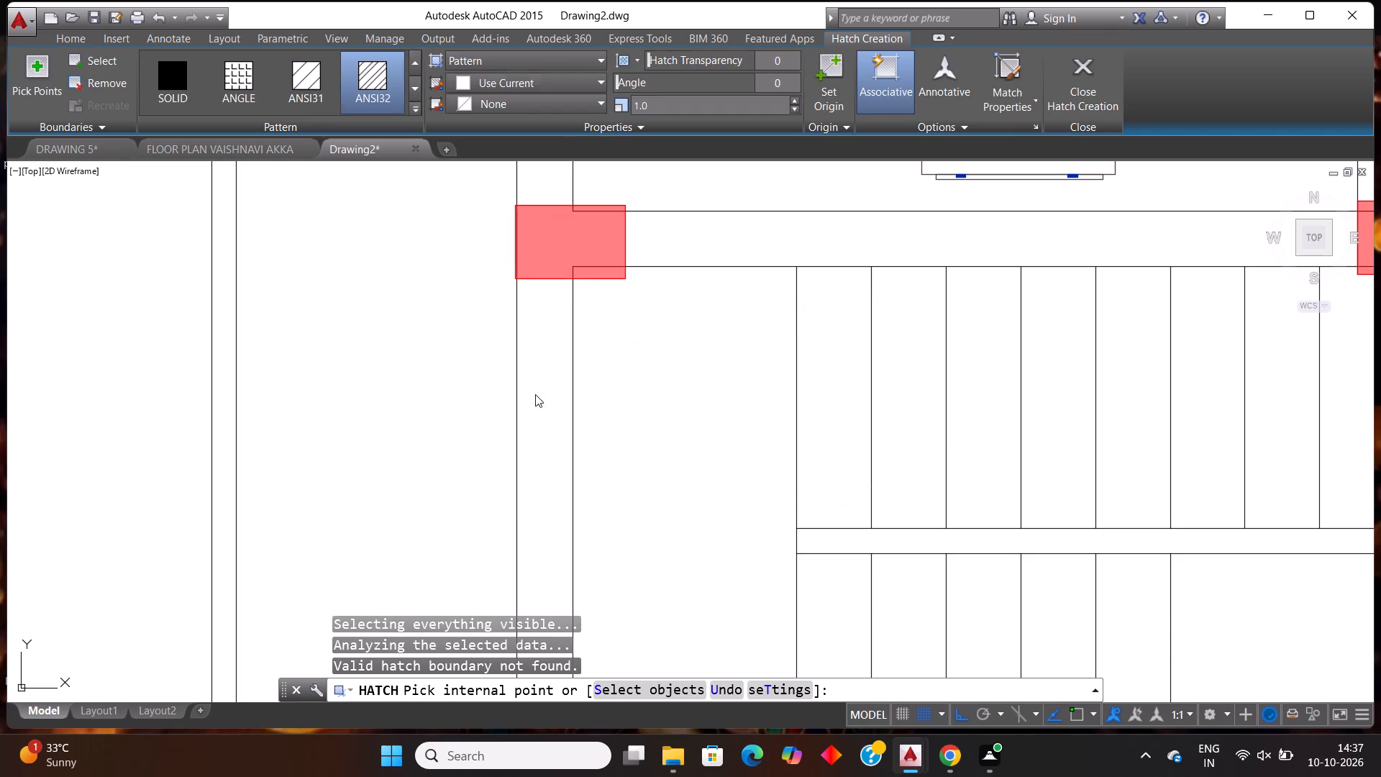
{"action": "left_click", "coordinate": [865, 414]}
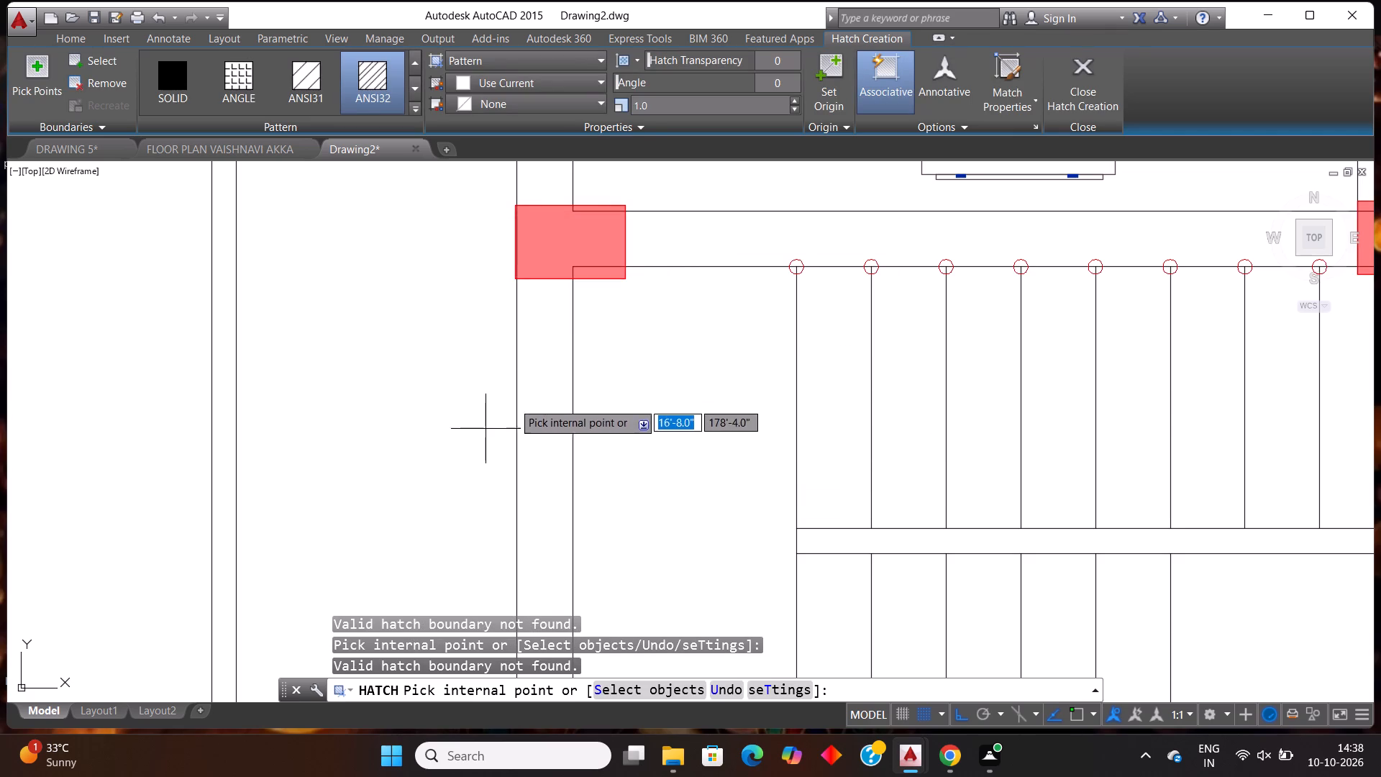
{"action": "left_click", "coordinate": [542, 394]}
{"action": "left_click", "coordinate": [865, 422]}
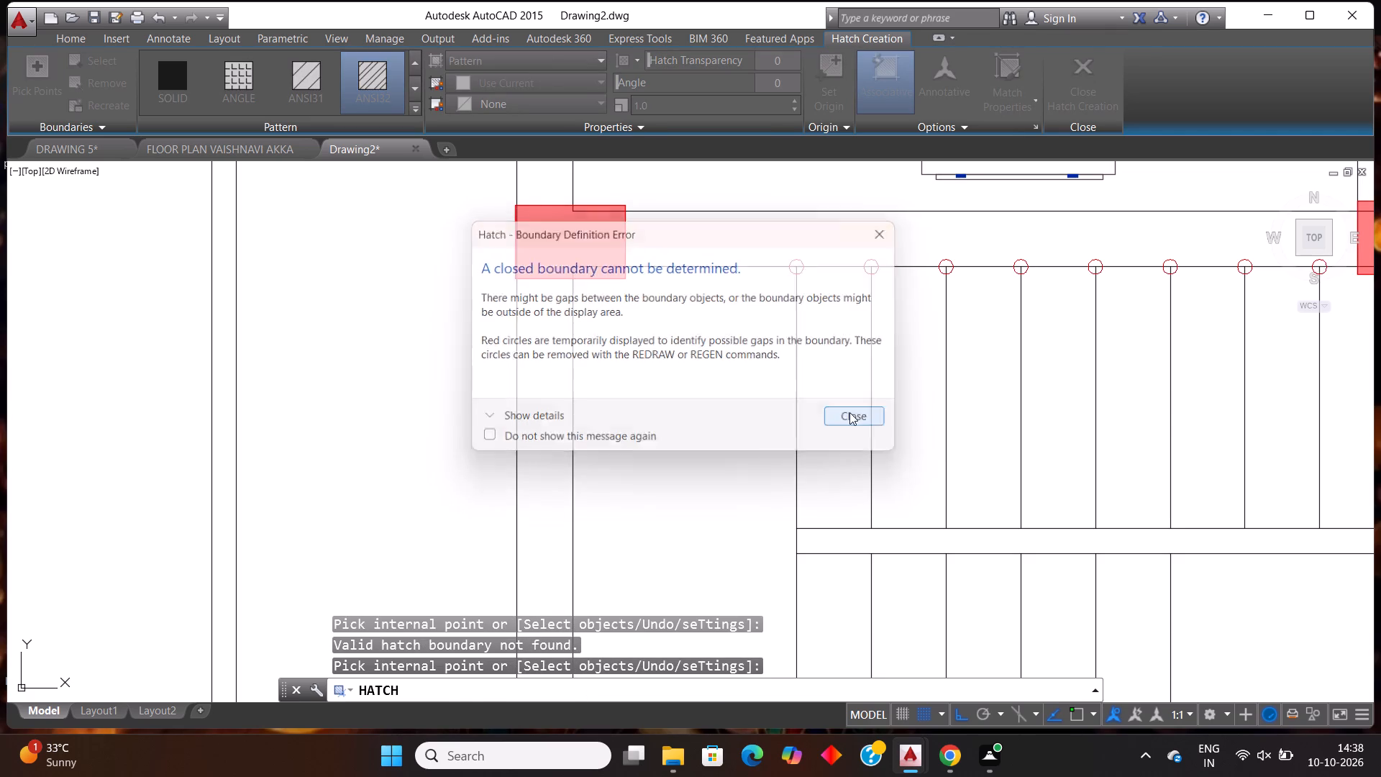
{"action": "left_click", "coordinate": [743, 231]}
{"action": "scroll", "coordinate": [708, 353], "scroll_direction": "down", "scroll_amount": 2}
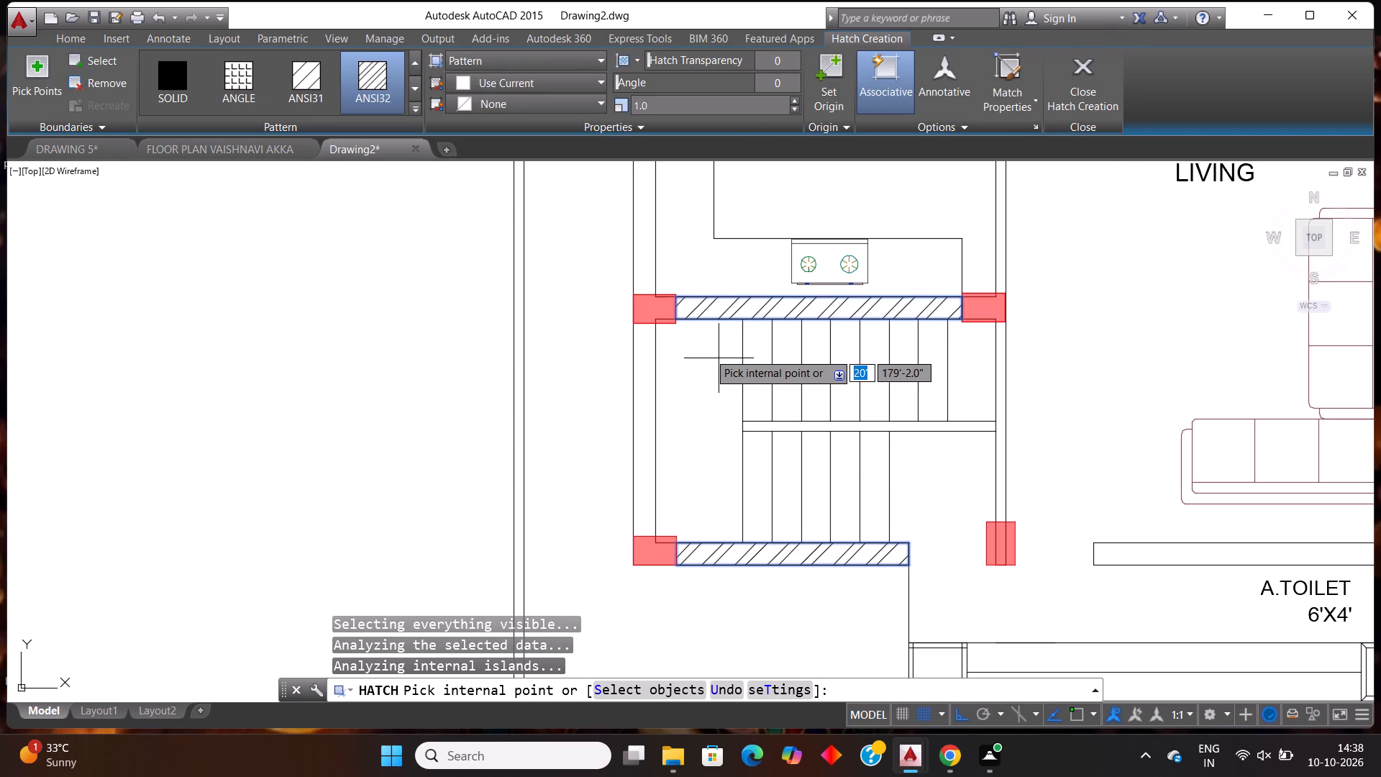
{"action": "left_click", "coordinate": [650, 413]}
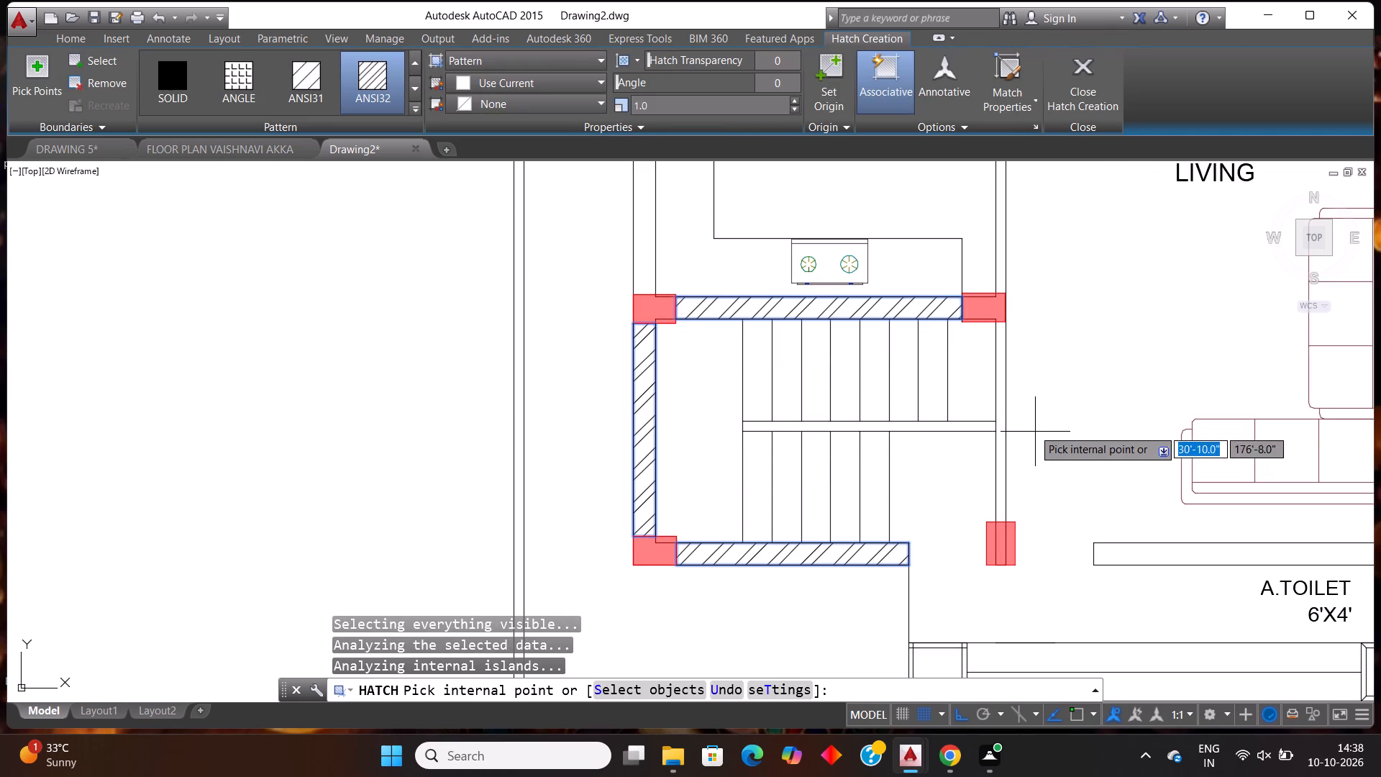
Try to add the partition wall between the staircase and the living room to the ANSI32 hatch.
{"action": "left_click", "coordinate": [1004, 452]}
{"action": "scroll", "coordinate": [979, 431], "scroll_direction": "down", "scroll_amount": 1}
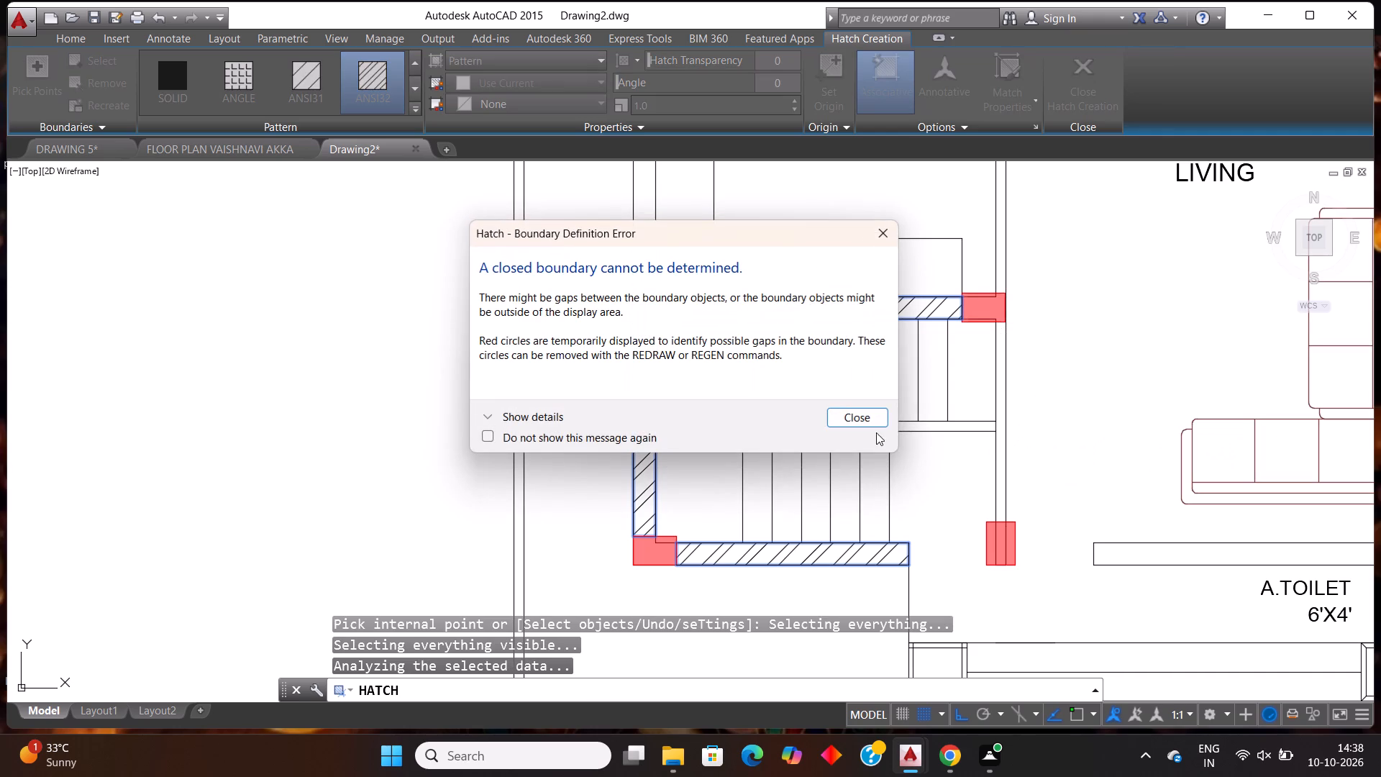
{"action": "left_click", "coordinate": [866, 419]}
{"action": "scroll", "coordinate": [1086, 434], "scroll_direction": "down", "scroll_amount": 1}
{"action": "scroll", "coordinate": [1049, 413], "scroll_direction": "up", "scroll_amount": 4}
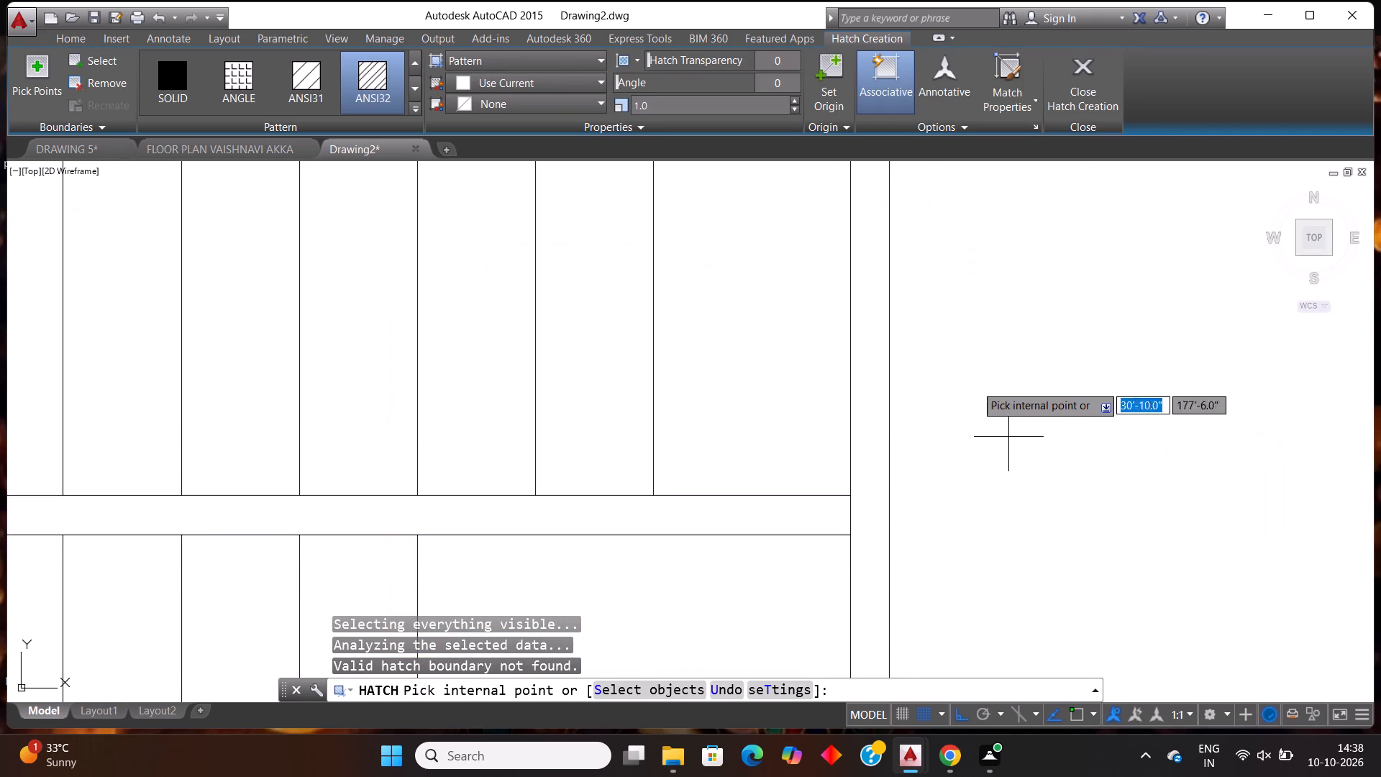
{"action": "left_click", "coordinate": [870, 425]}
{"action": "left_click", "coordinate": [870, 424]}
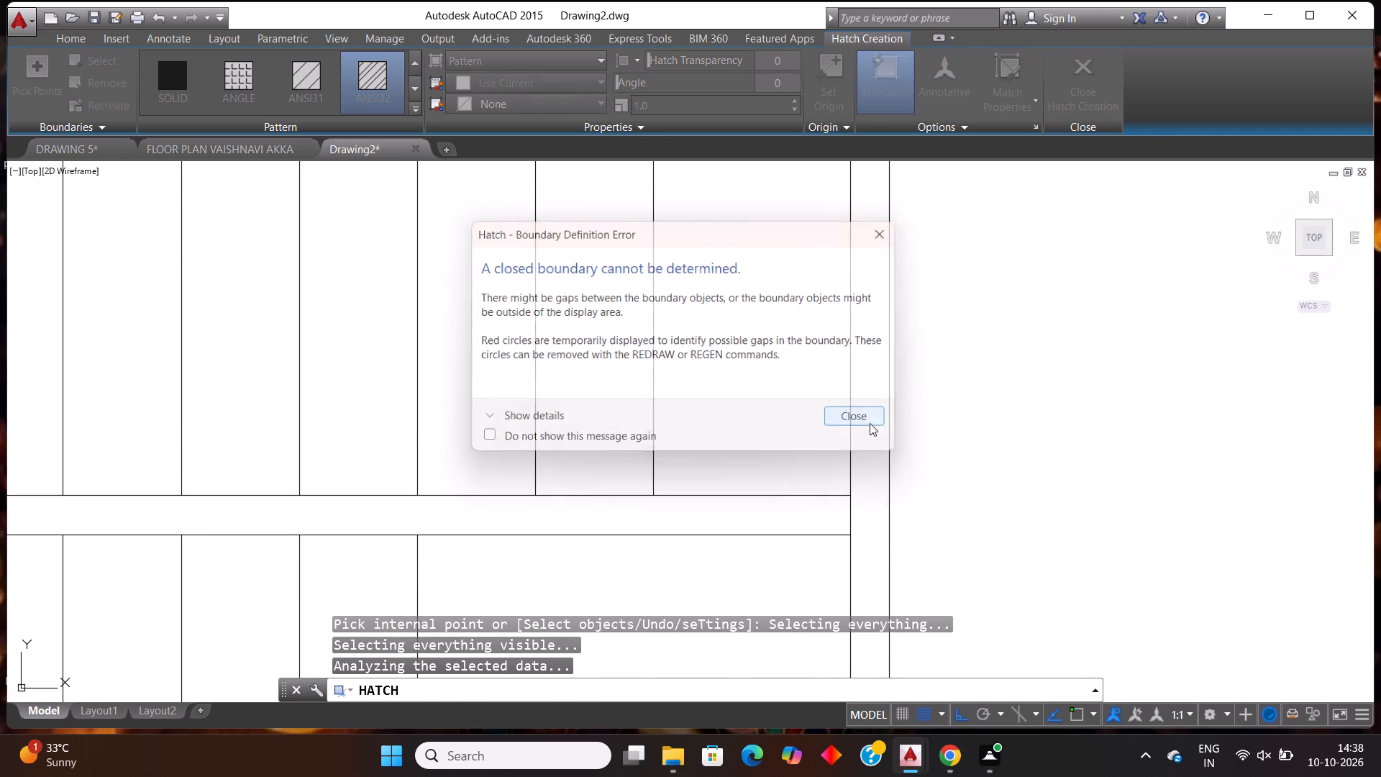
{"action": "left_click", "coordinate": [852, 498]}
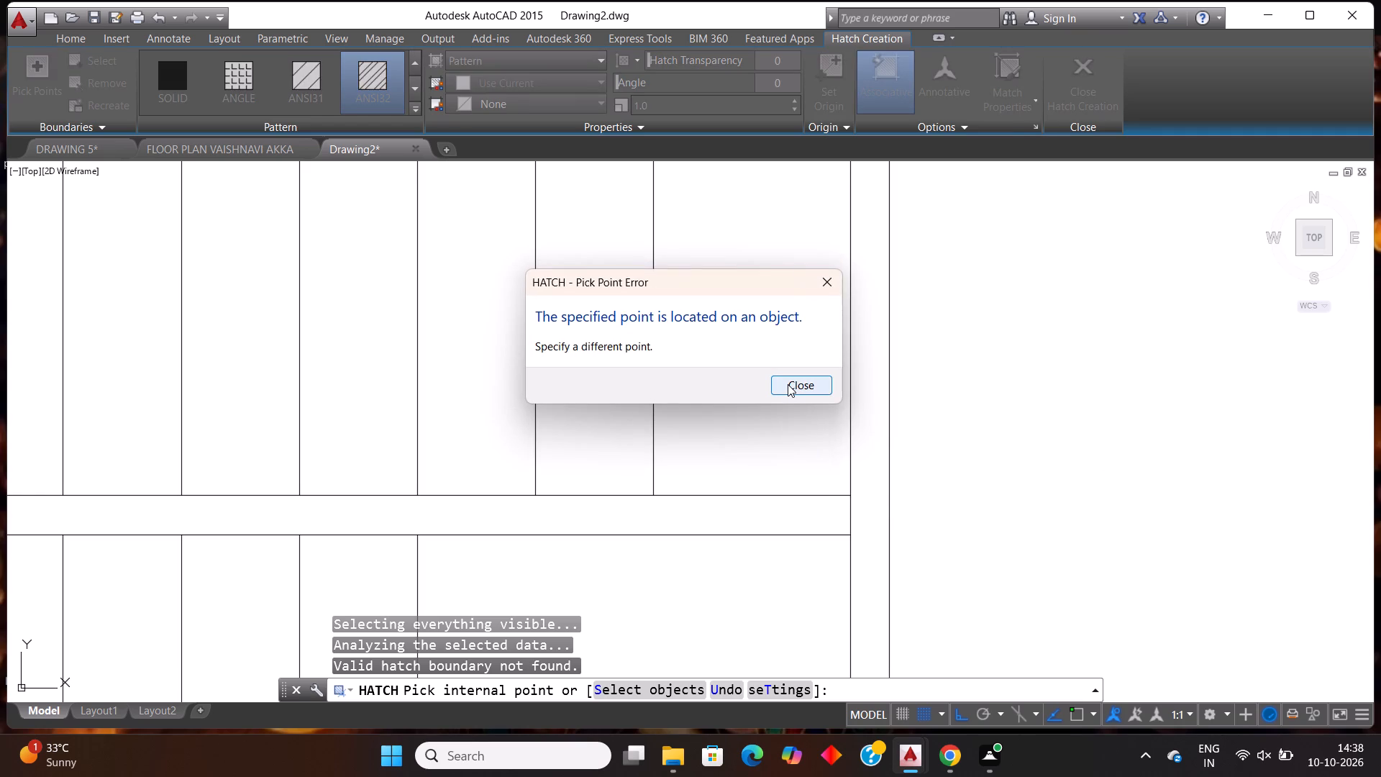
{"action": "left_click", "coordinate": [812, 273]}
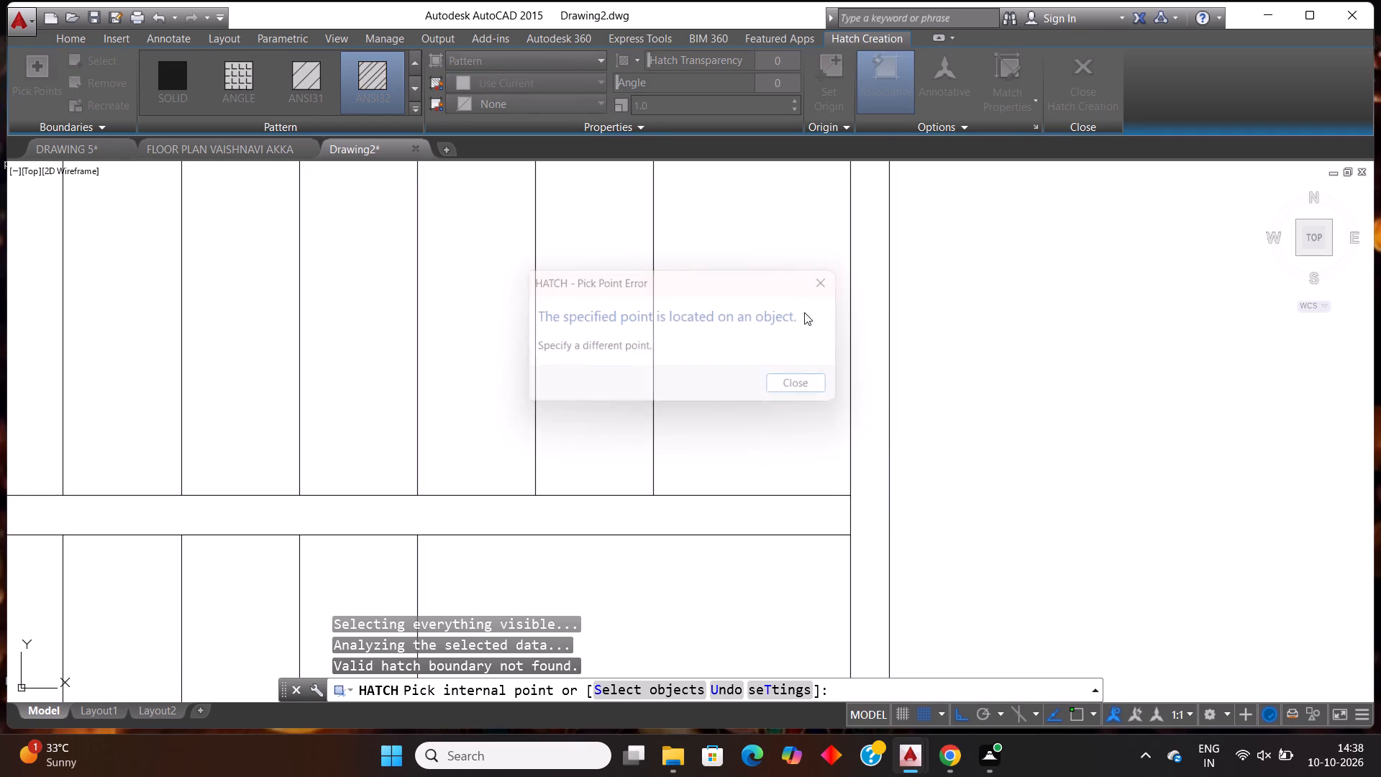
Add the kitchen's left outer wall to the ANSI32 hatch.
{"action": "scroll", "coordinate": [760, 456], "scroll_direction": "down", "scroll_amount": 4}
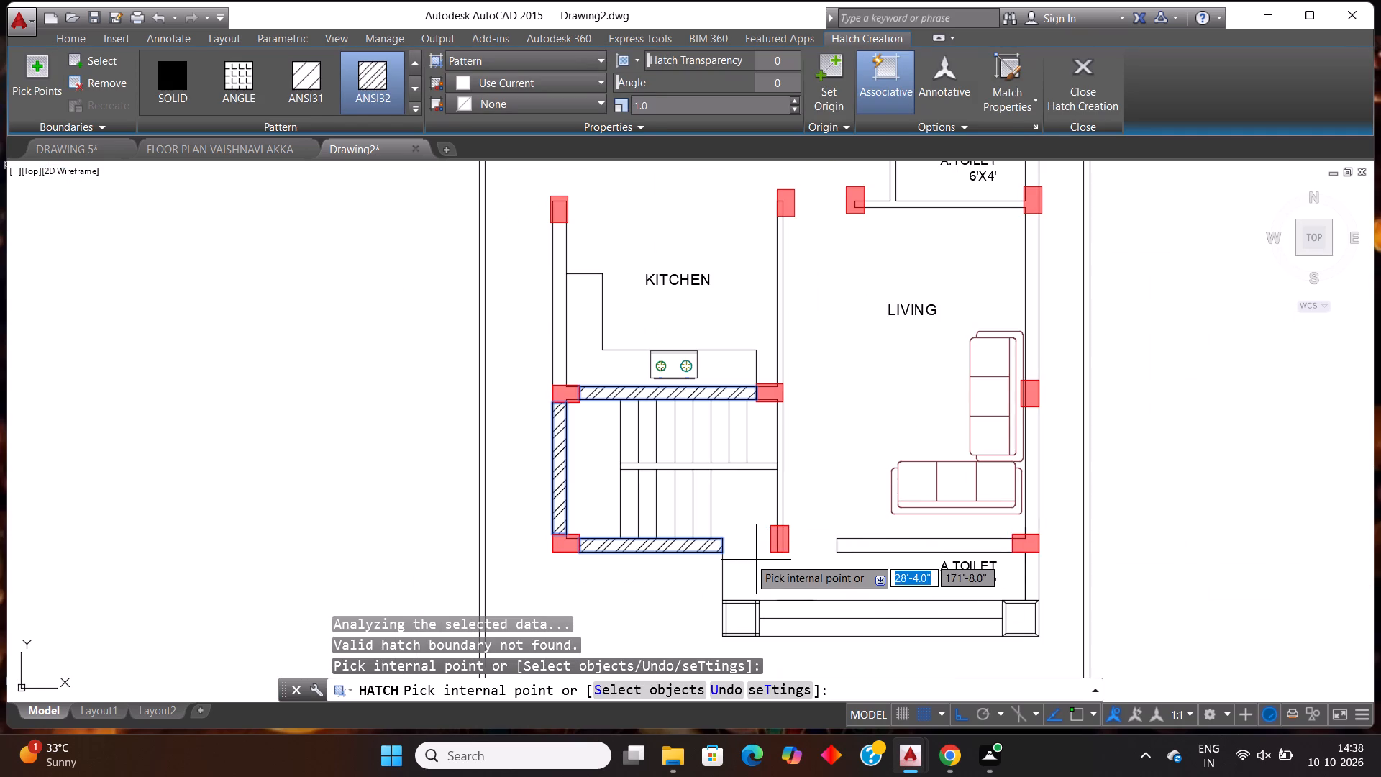
{"action": "scroll", "coordinate": [749, 558], "scroll_direction": "down", "scroll_amount": 2}
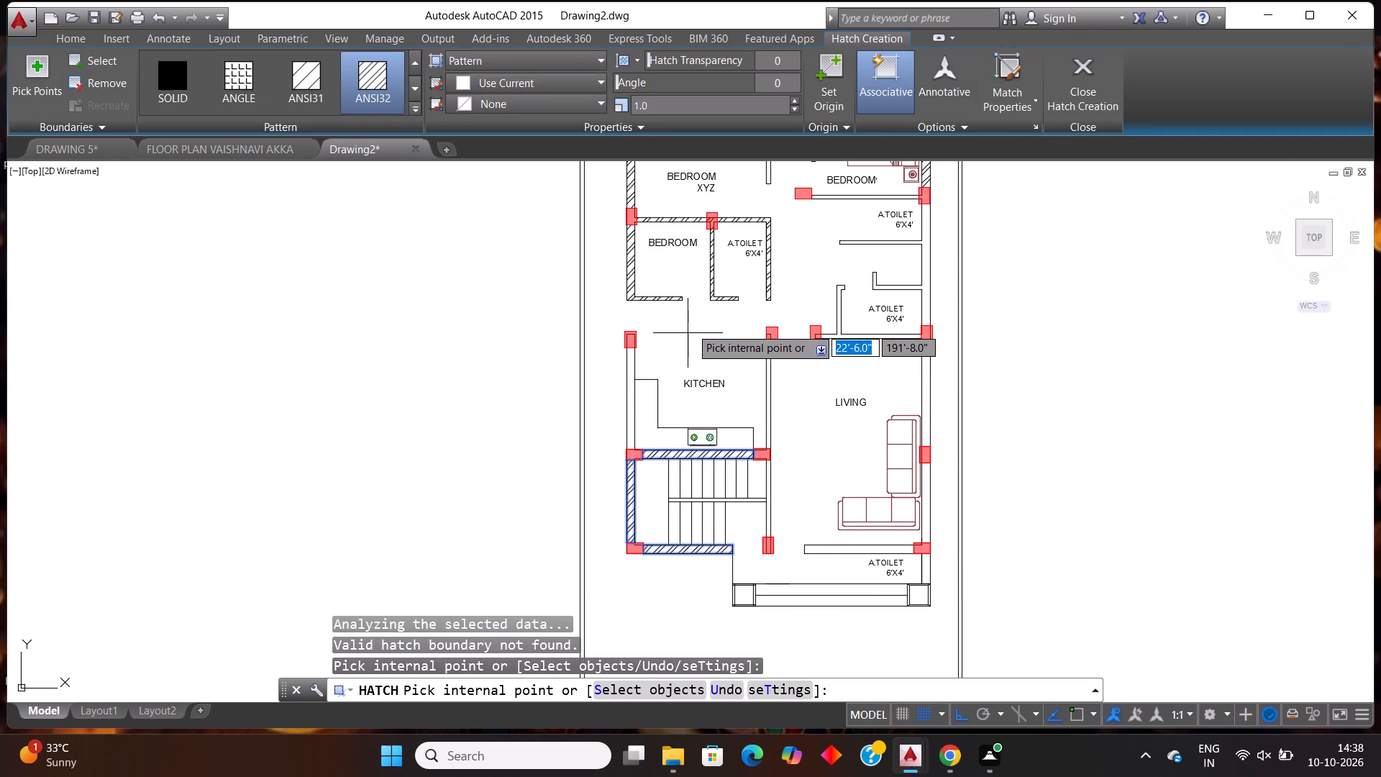
{"action": "scroll", "coordinate": [601, 404], "scroll_direction": "up", "scroll_amount": 4}
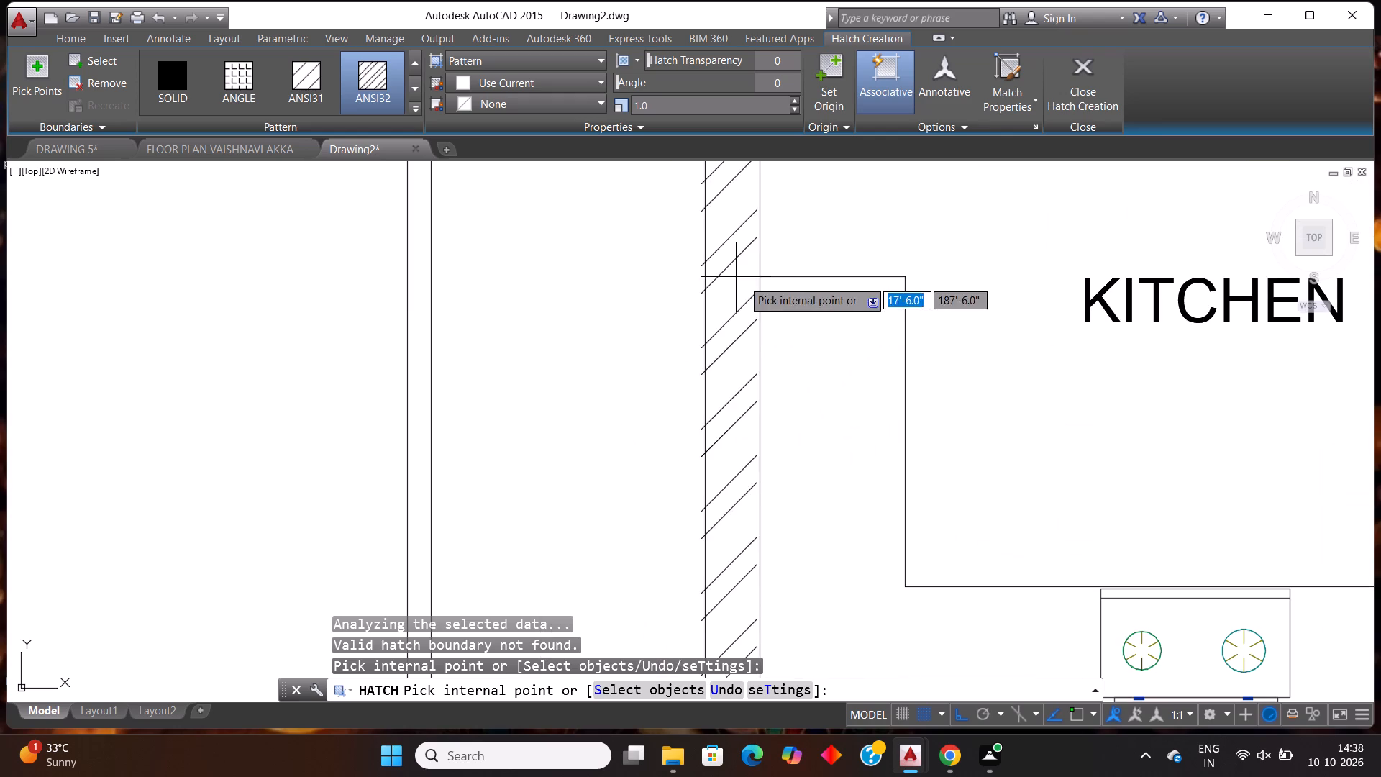
{"action": "left_click", "coordinate": [742, 280]}
Examine the boundary lines of the partition wall between the kitchen and the living room.
{"action": "scroll", "coordinate": [757, 398], "scroll_direction": "down", "scroll_amount": 5}
{"action": "scroll", "coordinate": [907, 373], "scroll_direction": "up", "scroll_amount": 2}
{"action": "scroll", "coordinate": [852, 401], "scroll_direction": "up", "scroll_amount": 2}
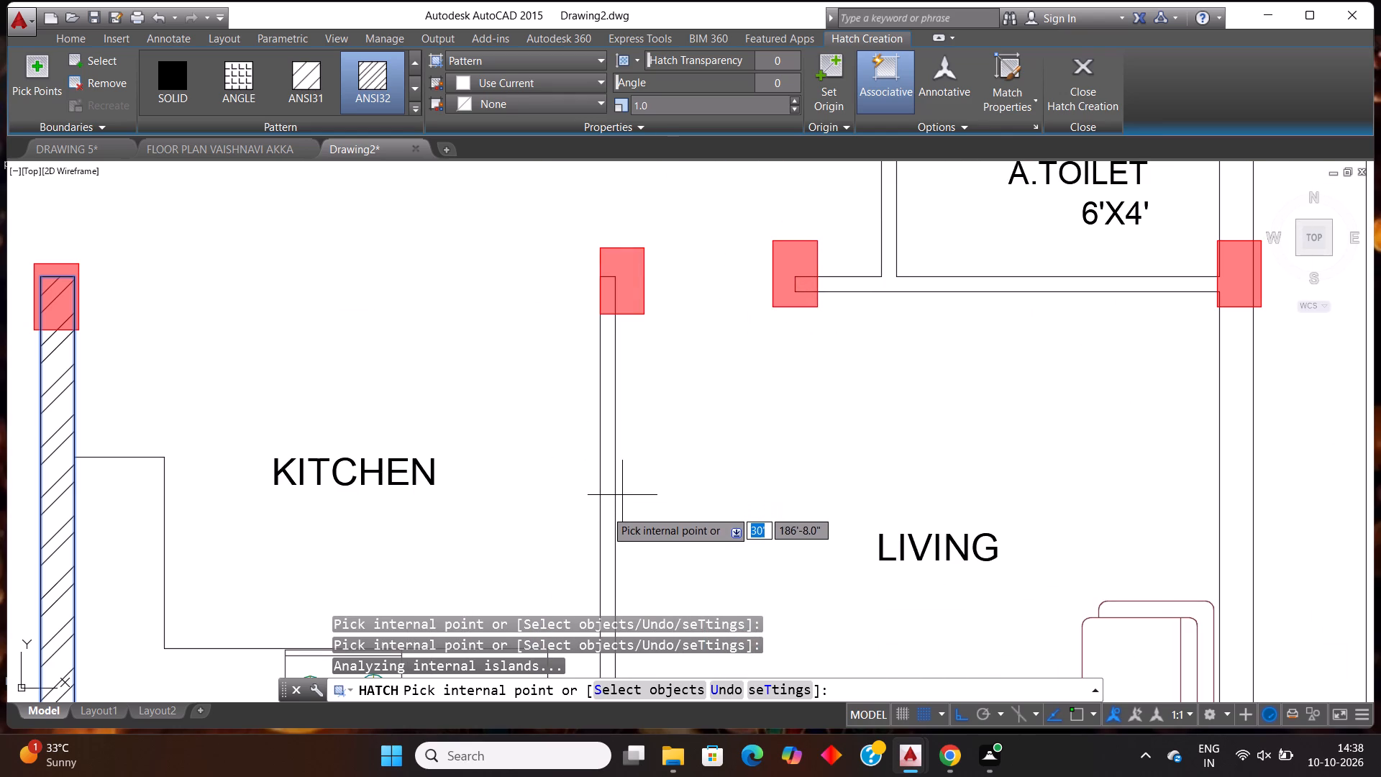
{"action": "scroll", "coordinate": [628, 488], "scroll_direction": "up", "scroll_amount": 5}
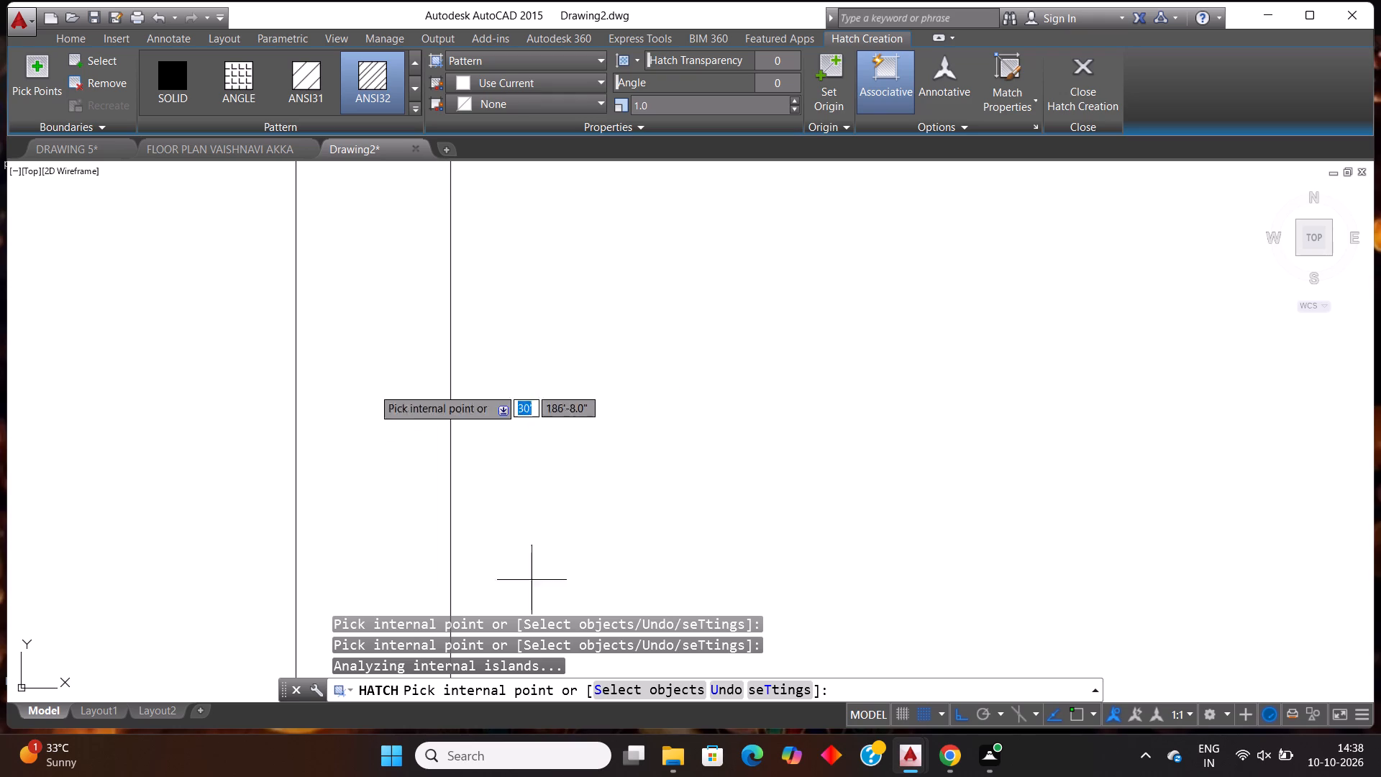
{"action": "scroll", "coordinate": [510, 344], "scroll_direction": "down", "scroll_amount": 3}
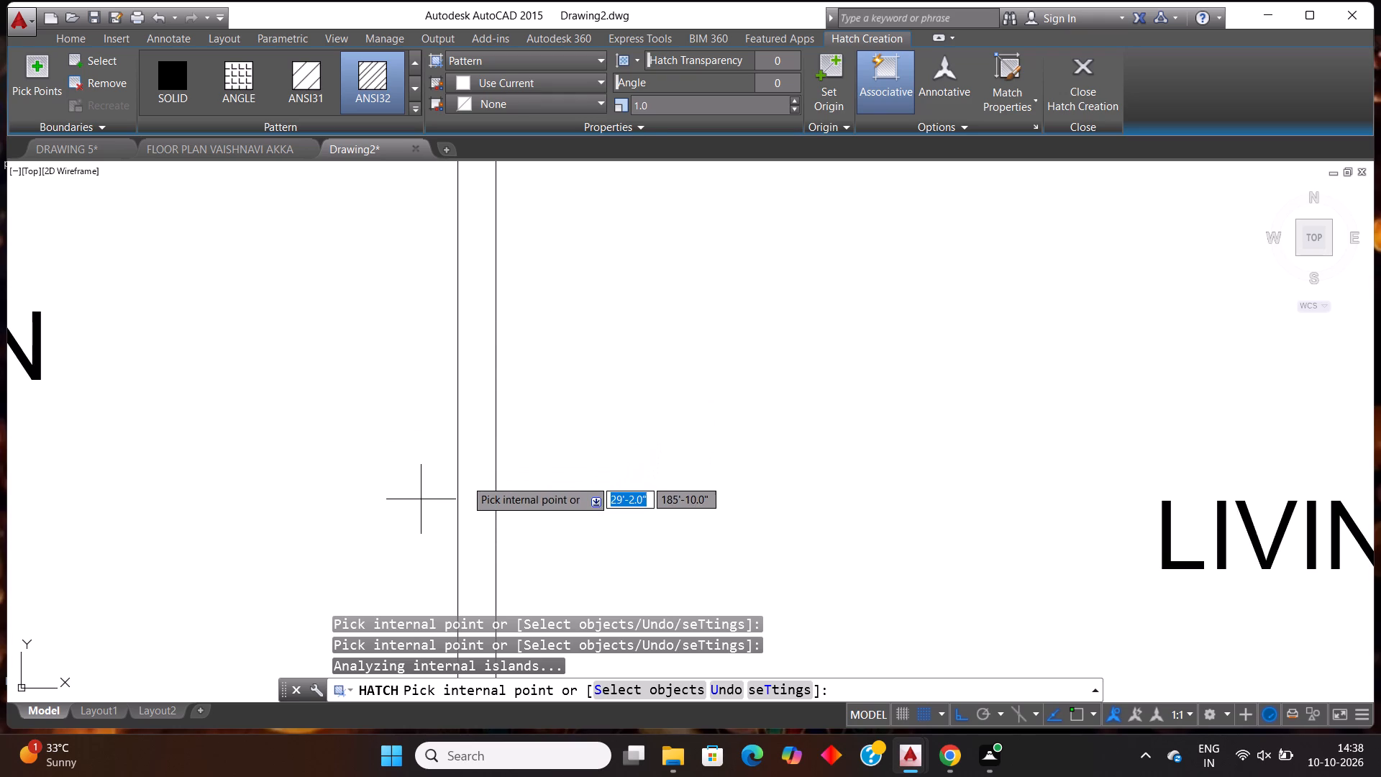
{"action": "scroll", "coordinate": [491, 442], "scroll_direction": "down", "scroll_amount": 6}
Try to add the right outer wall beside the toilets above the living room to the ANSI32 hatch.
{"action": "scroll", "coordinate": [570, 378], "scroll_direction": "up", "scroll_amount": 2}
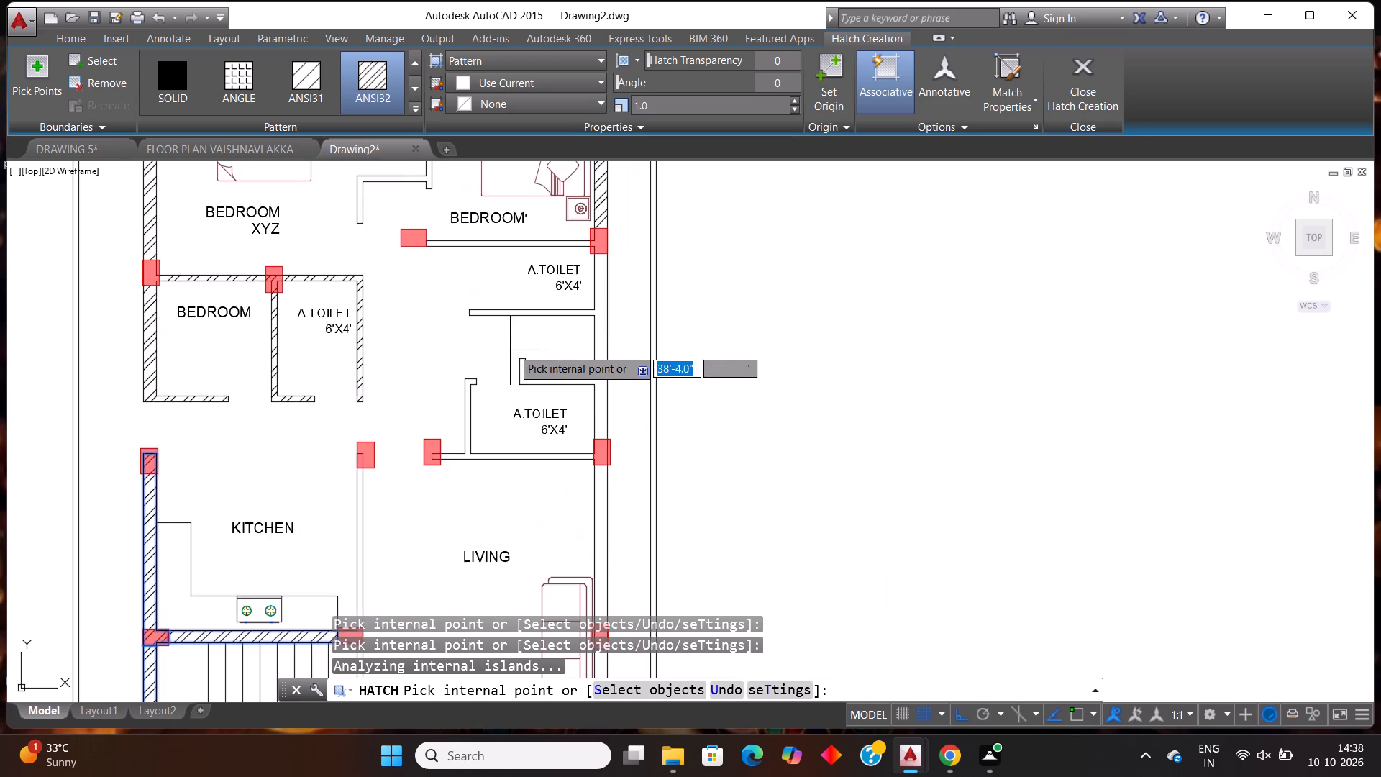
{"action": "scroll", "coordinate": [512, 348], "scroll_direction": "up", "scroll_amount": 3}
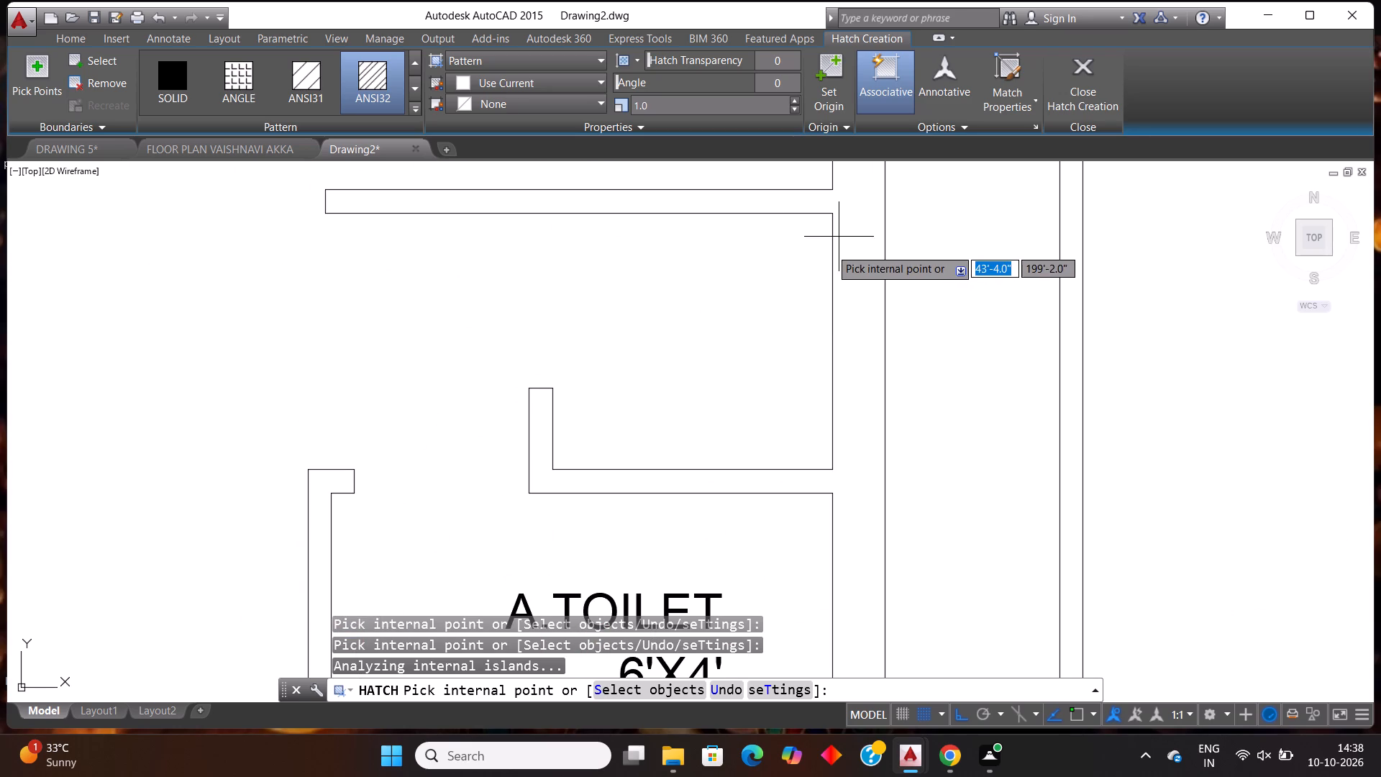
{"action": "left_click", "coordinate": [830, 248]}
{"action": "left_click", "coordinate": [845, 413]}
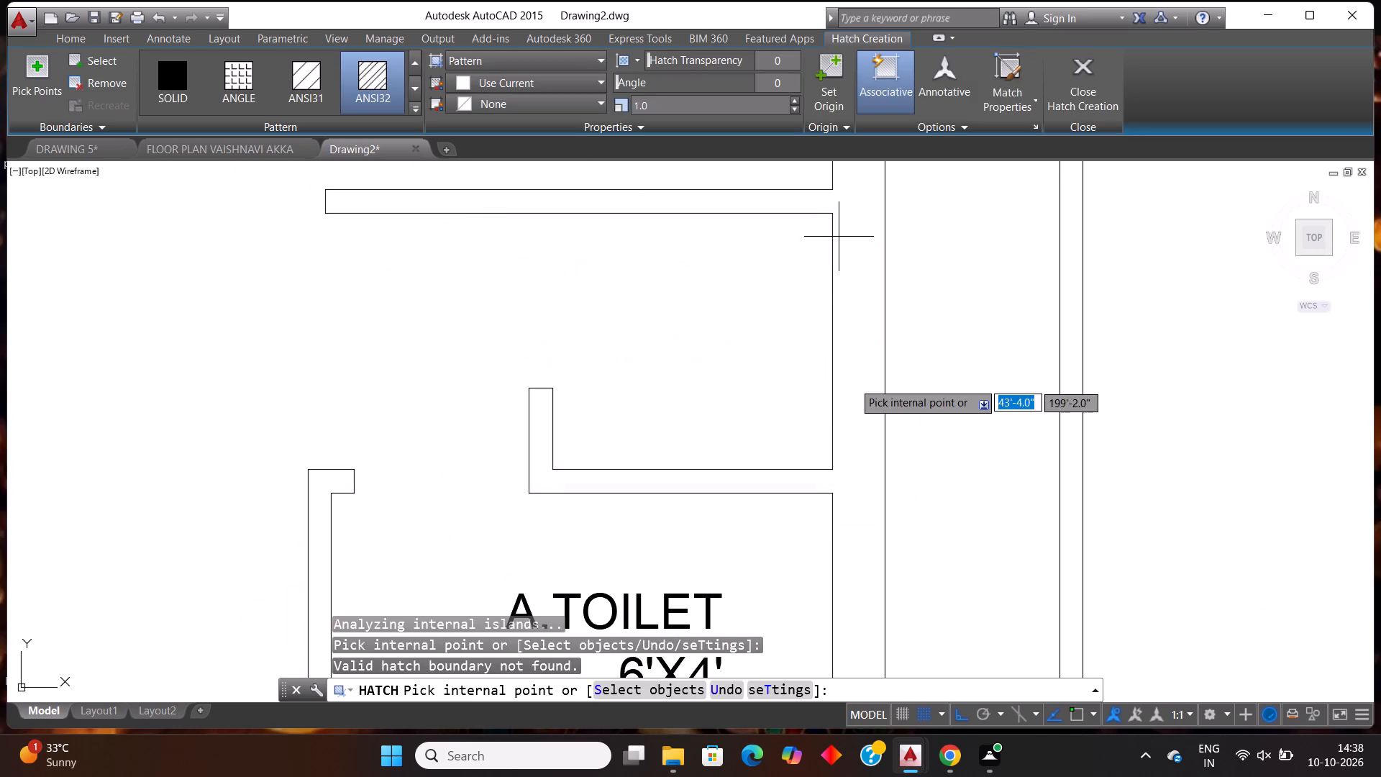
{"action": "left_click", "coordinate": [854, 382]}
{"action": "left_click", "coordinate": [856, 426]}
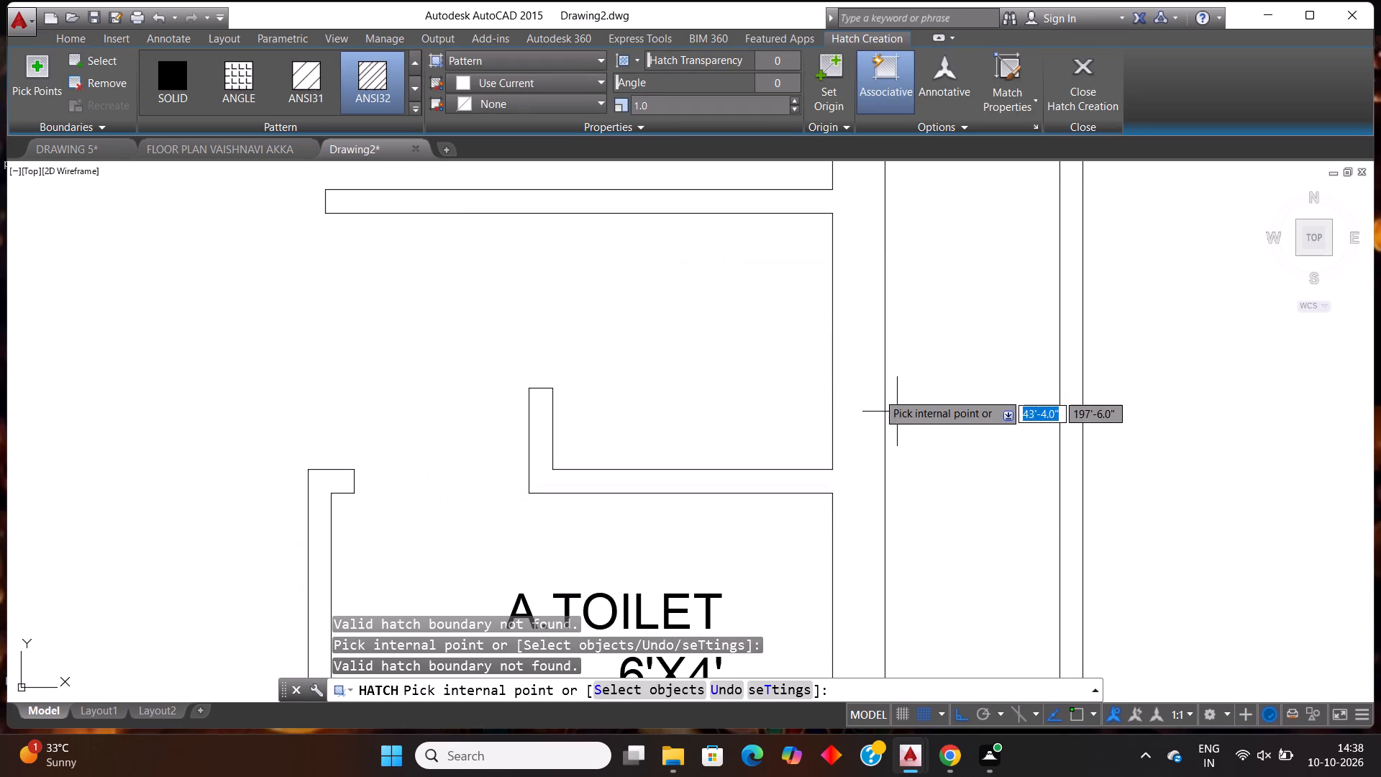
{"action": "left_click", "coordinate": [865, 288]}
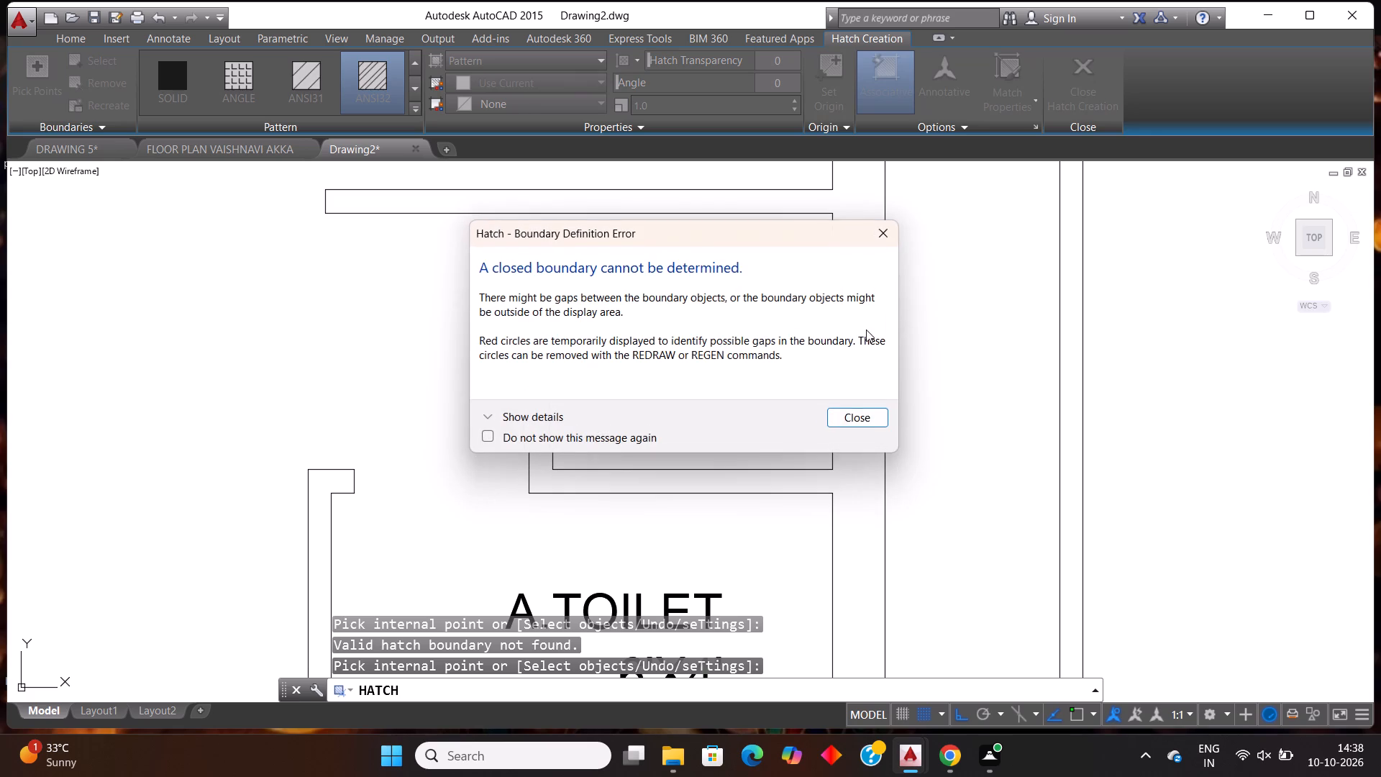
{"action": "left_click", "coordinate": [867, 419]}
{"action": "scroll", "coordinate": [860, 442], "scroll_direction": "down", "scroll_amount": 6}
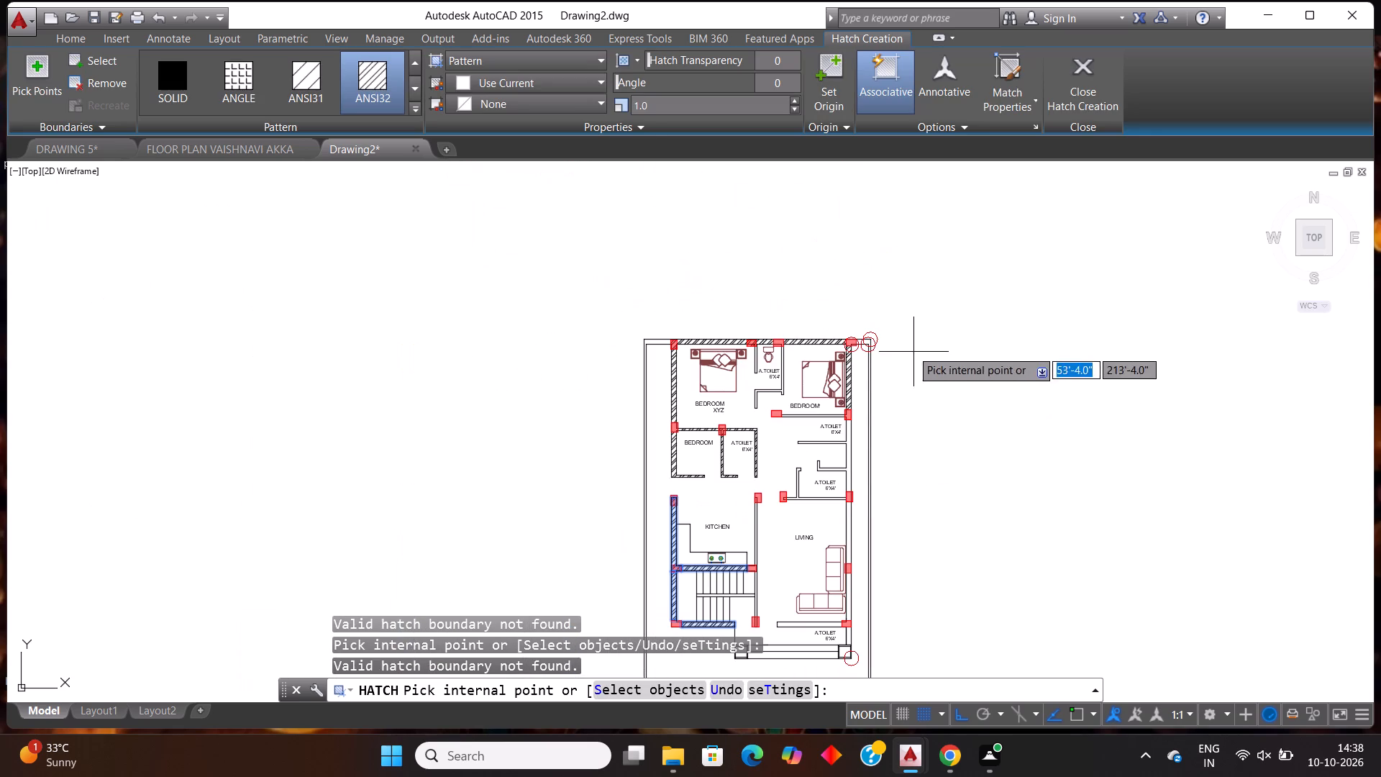
Finish the ANSI32 hatch of the kitchen and staircase walls.
{"action": "scroll", "coordinate": [893, 395], "scroll_direction": "down", "scroll_amount": 2}
{"action": "scroll", "coordinate": [900, 422], "scroll_direction": "up", "scroll_amount": 2}
{"action": "key", "text": "Escape"}
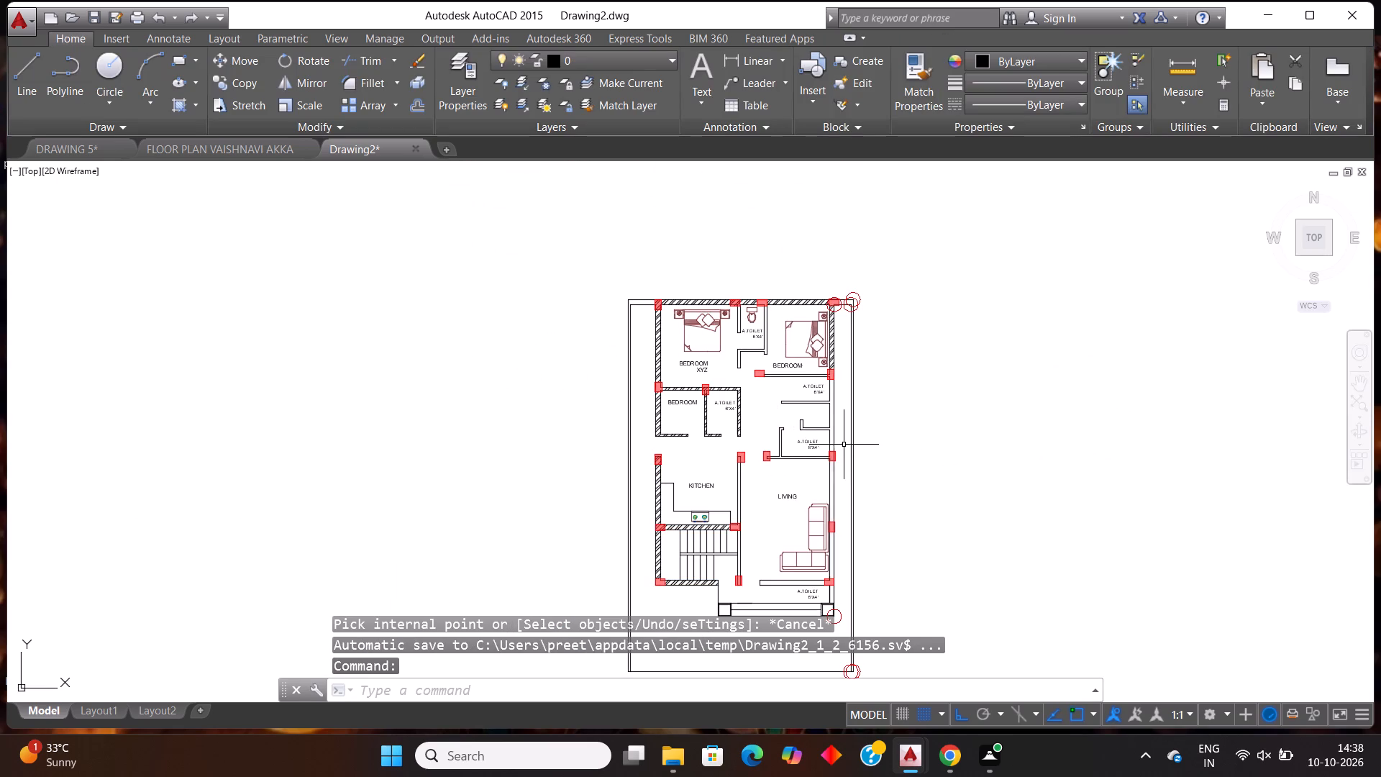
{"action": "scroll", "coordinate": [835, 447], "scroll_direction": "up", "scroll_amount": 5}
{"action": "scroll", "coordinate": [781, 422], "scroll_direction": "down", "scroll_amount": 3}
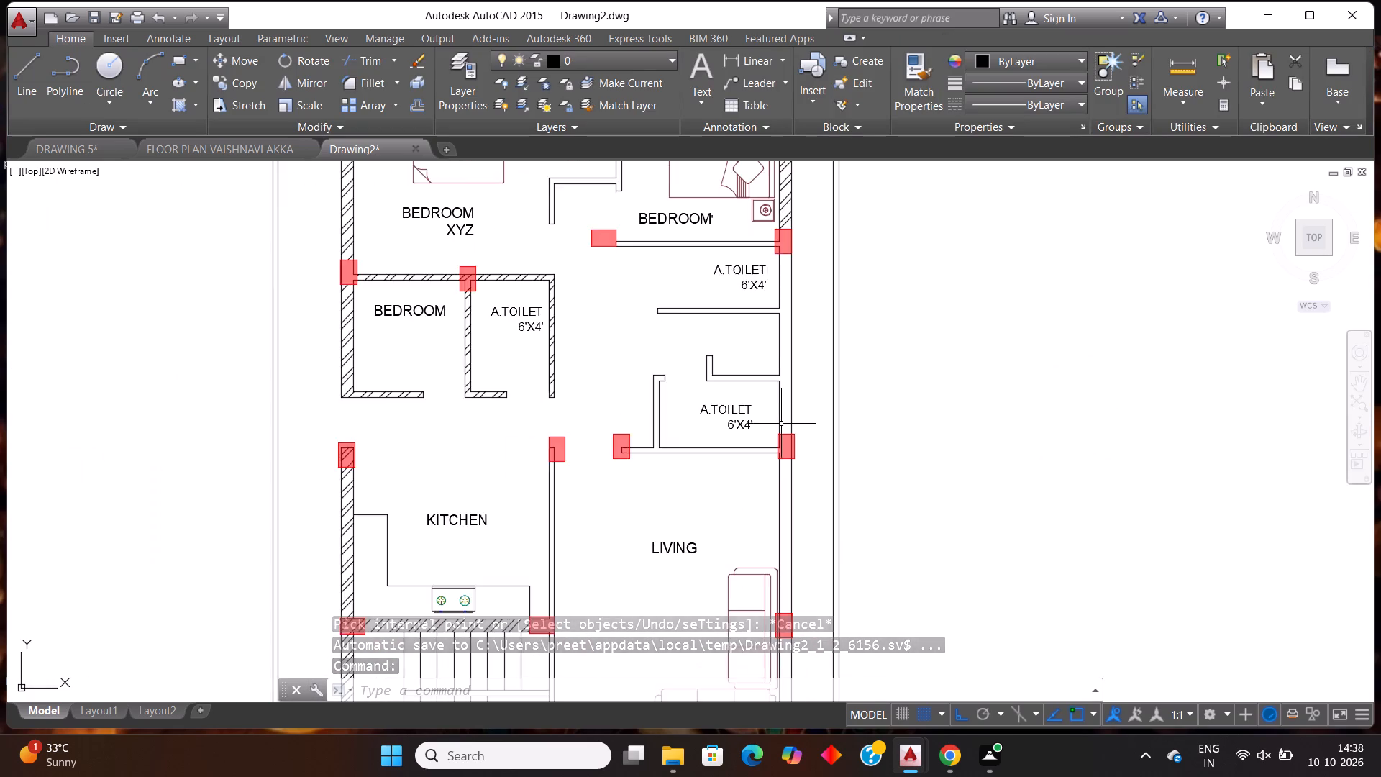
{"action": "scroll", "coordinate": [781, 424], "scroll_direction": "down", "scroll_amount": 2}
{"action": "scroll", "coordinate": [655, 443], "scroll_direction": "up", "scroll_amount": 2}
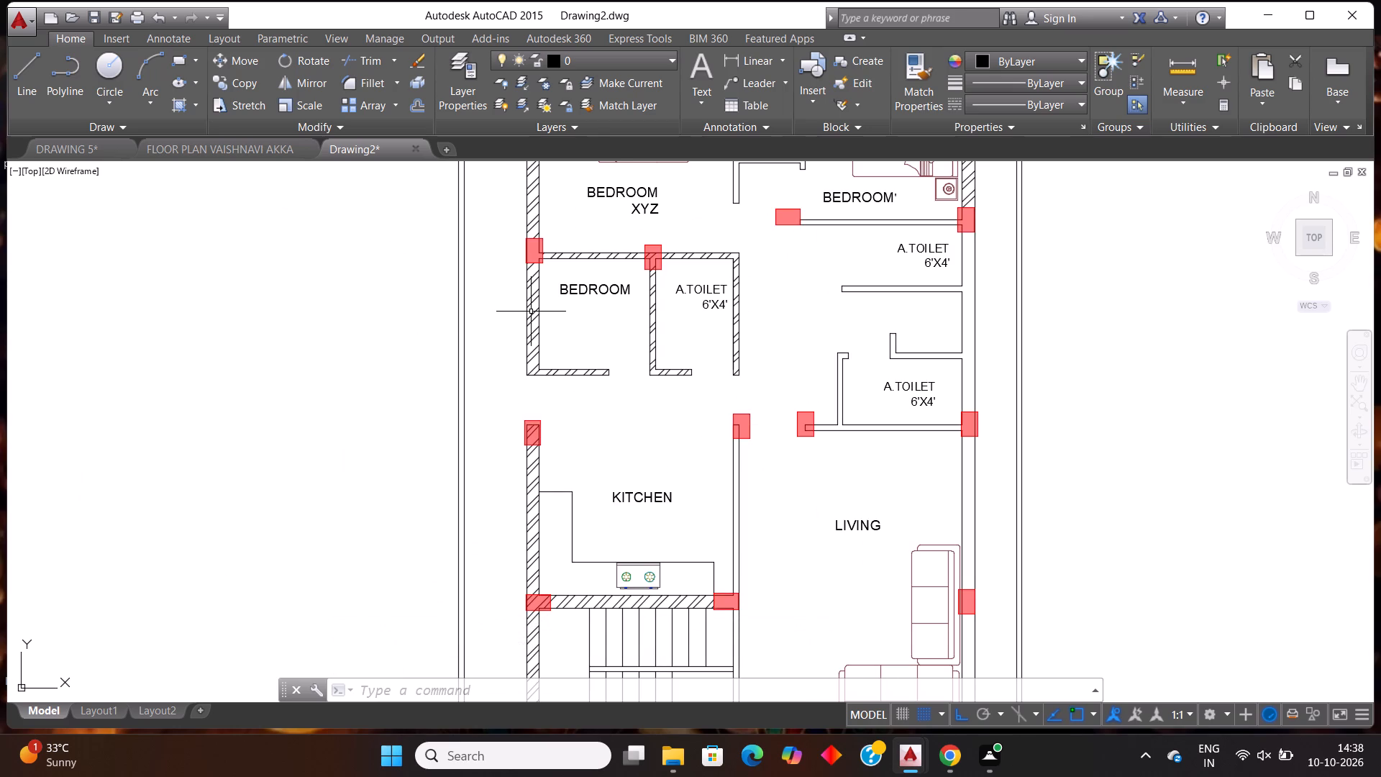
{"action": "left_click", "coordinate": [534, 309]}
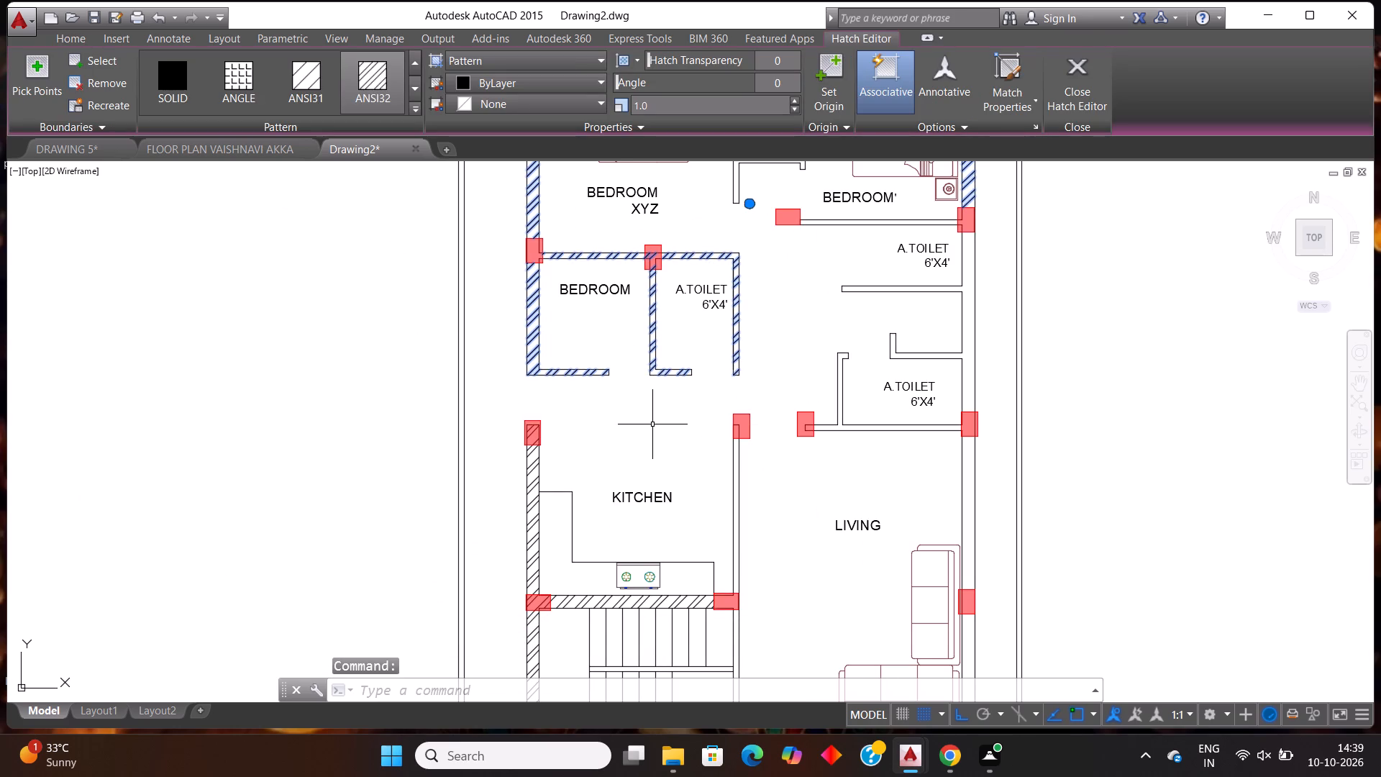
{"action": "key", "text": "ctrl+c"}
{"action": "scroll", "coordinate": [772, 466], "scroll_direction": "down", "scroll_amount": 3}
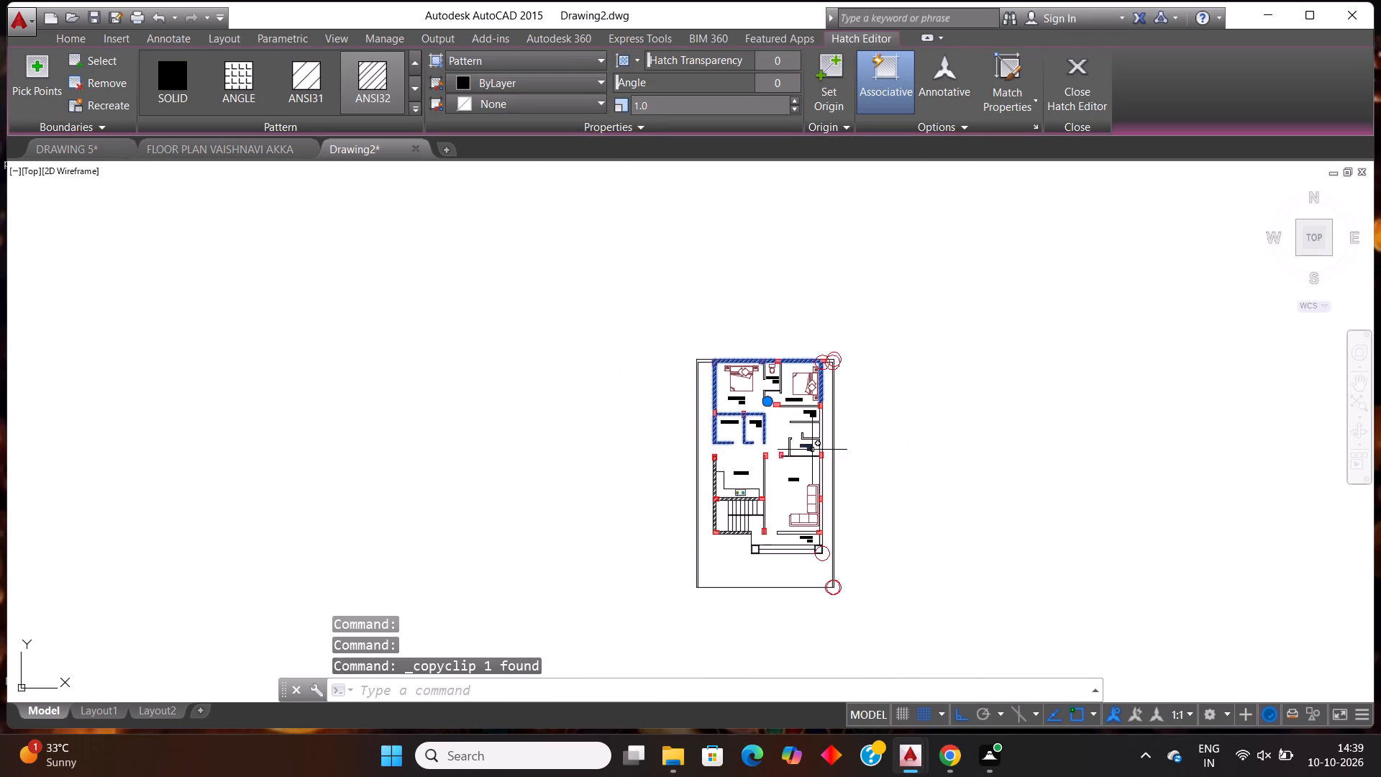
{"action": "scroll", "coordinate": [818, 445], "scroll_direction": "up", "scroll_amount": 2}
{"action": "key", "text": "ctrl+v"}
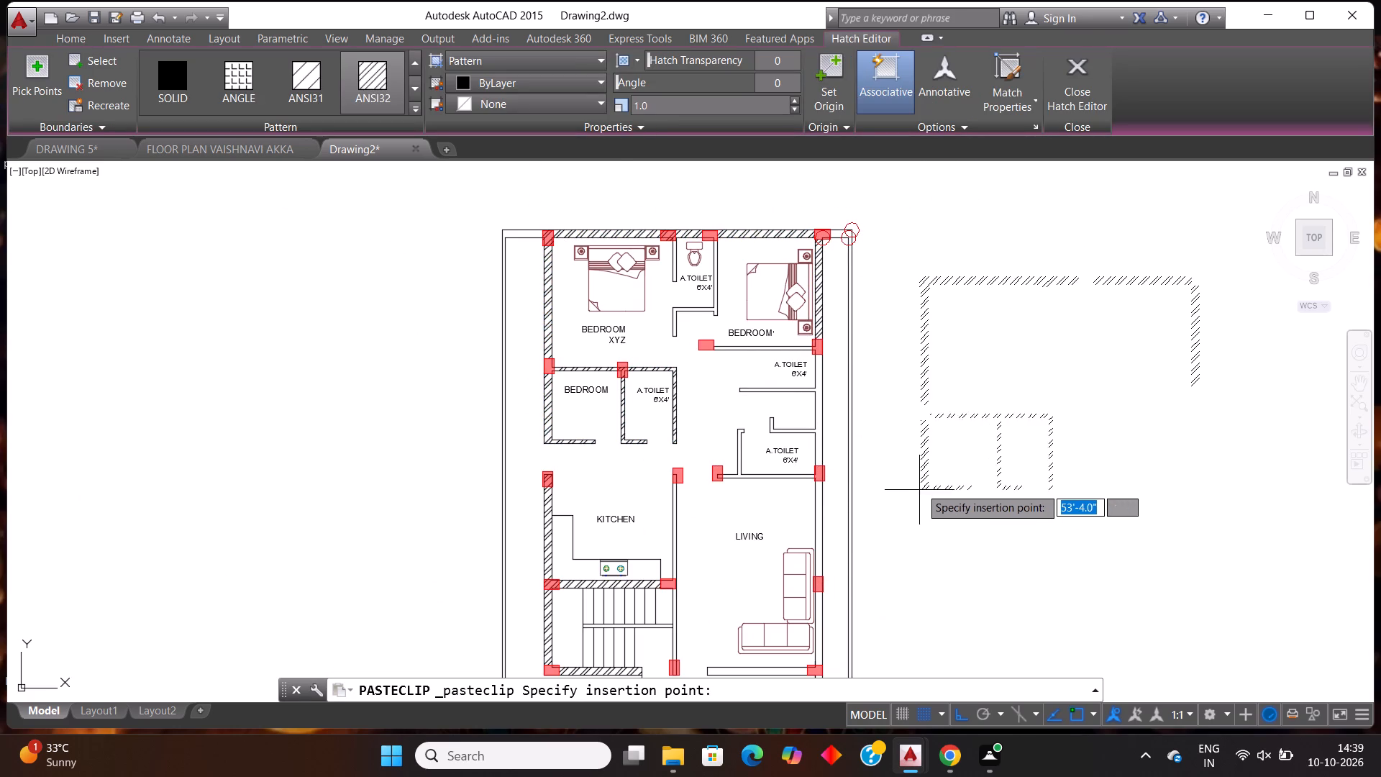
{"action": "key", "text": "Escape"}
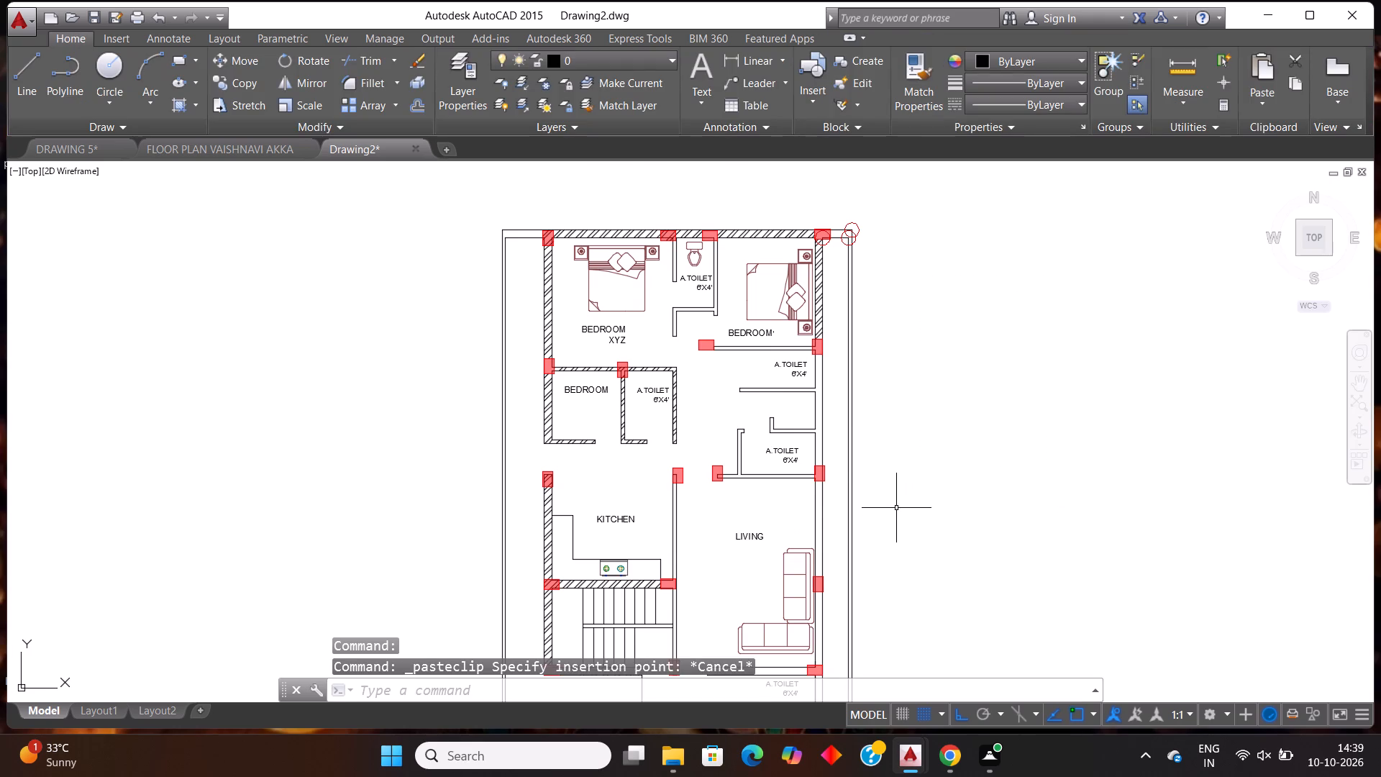
Start a new ANSI32 hatch in the right outer wall beside the toilets above the living room, including its connected partitions.
{"action": "scroll", "coordinate": [896, 502], "scroll_direction": "up", "scroll_amount": 1}
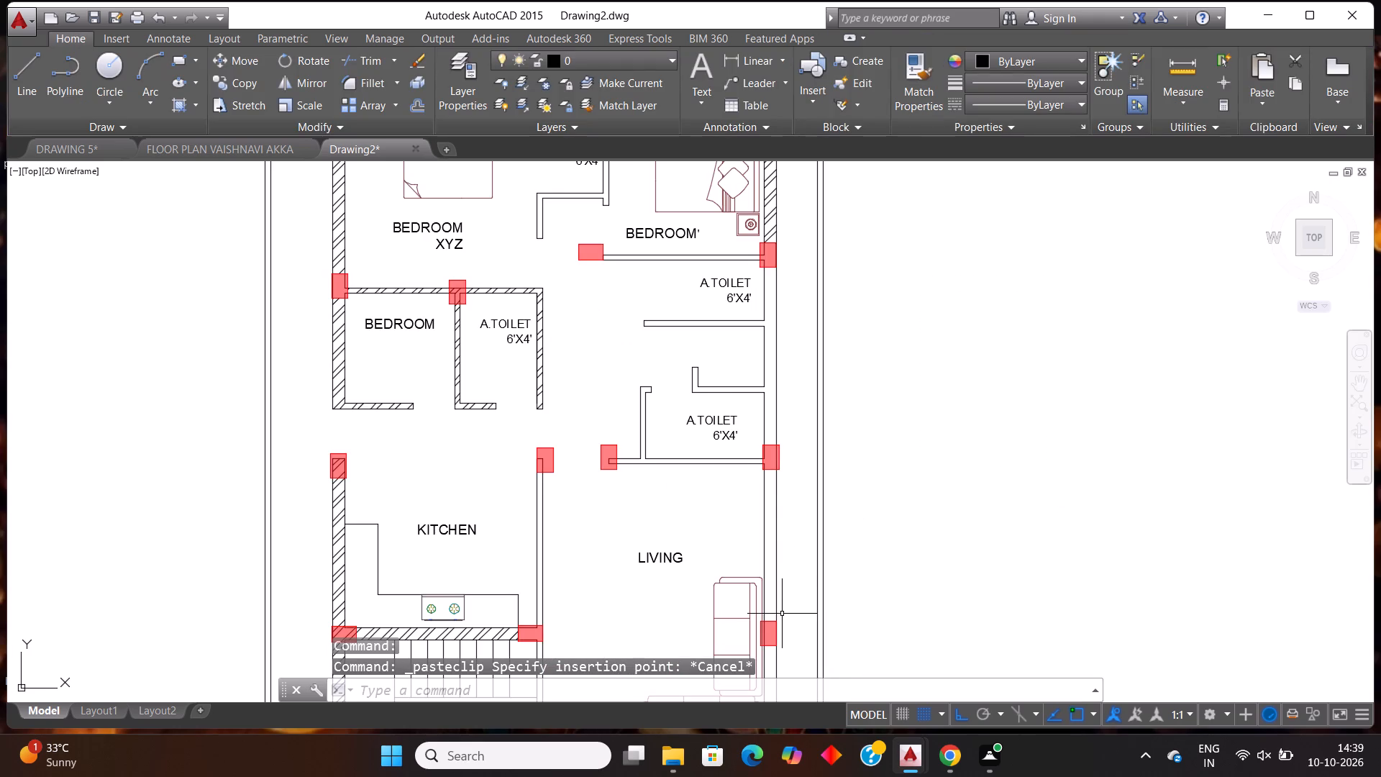
{"action": "key", "text": "h"}
{"action": "key", "text": "Return"}
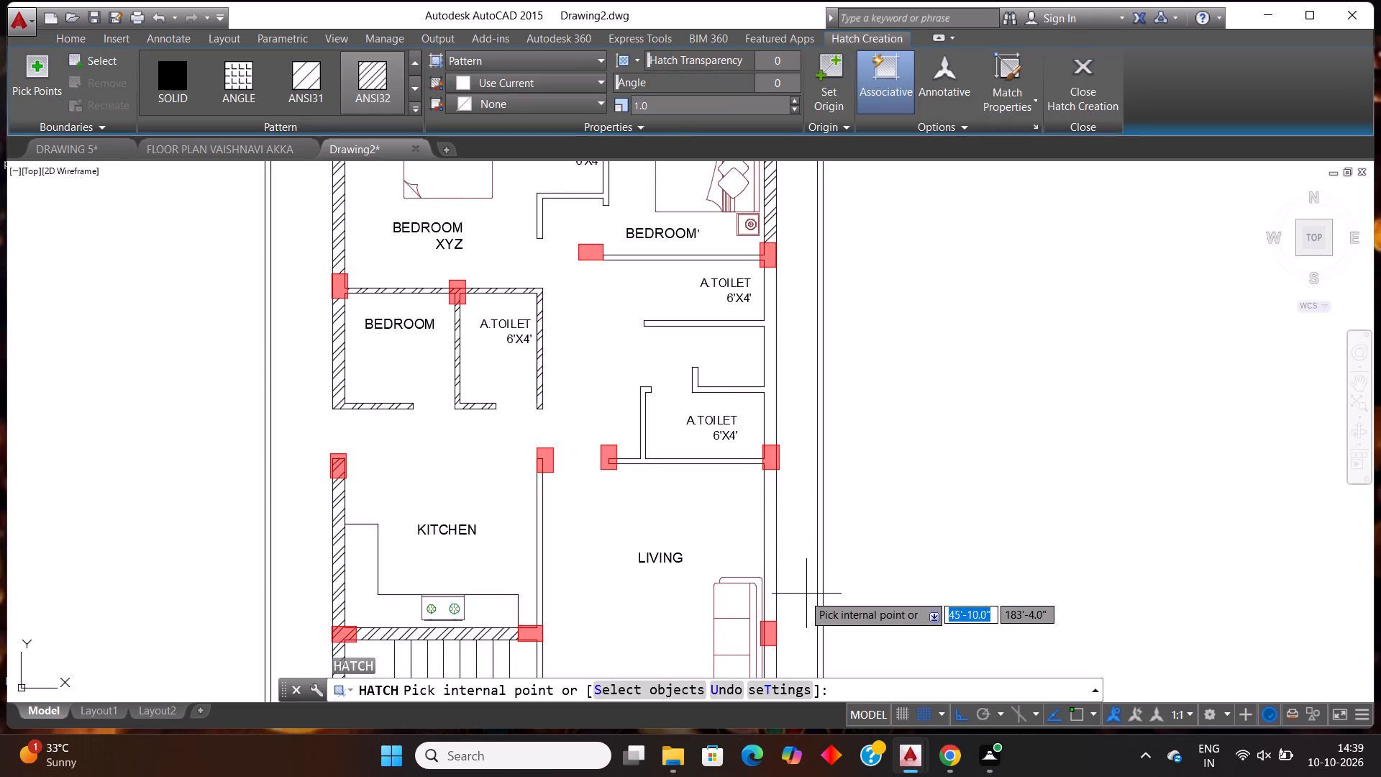
{"action": "scroll", "coordinate": [775, 366], "scroll_direction": "up", "scroll_amount": 1}
{"action": "left_click", "coordinate": [766, 340]}
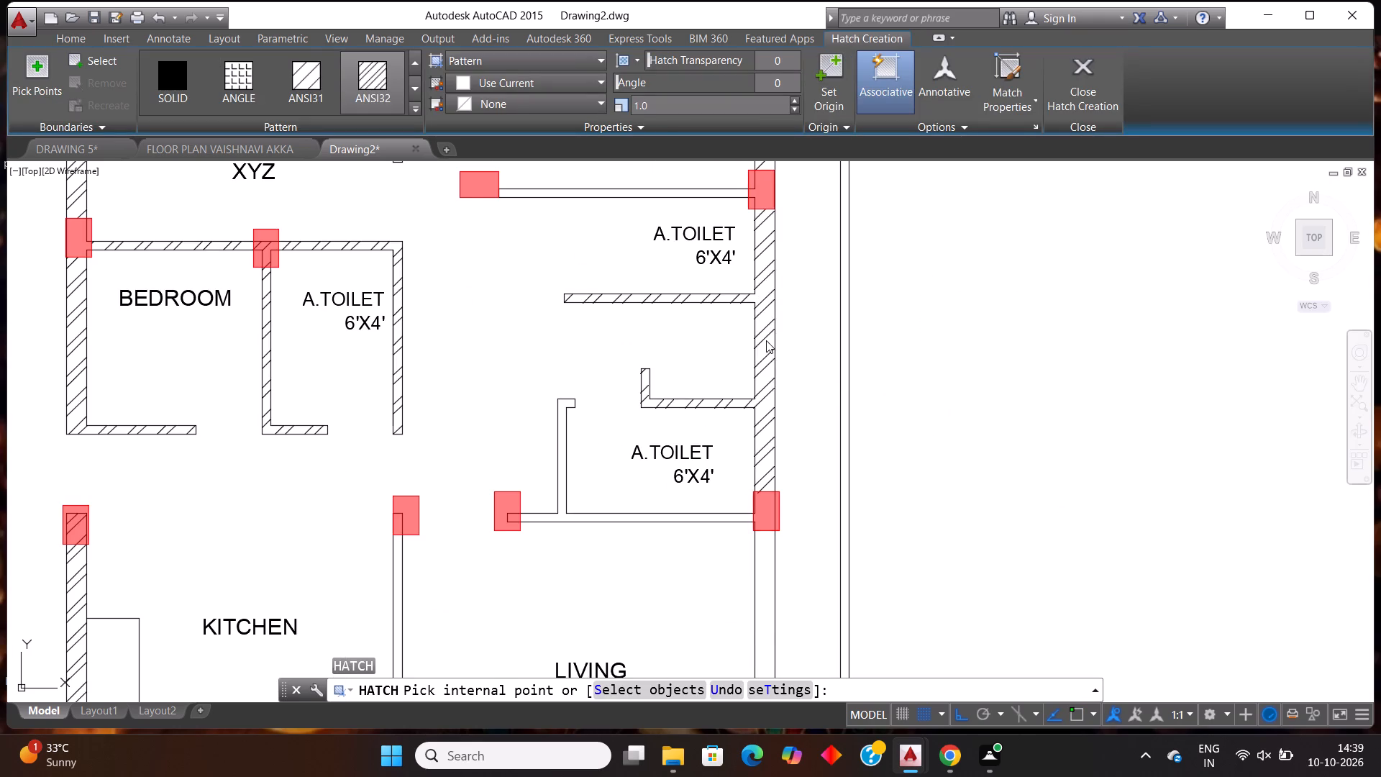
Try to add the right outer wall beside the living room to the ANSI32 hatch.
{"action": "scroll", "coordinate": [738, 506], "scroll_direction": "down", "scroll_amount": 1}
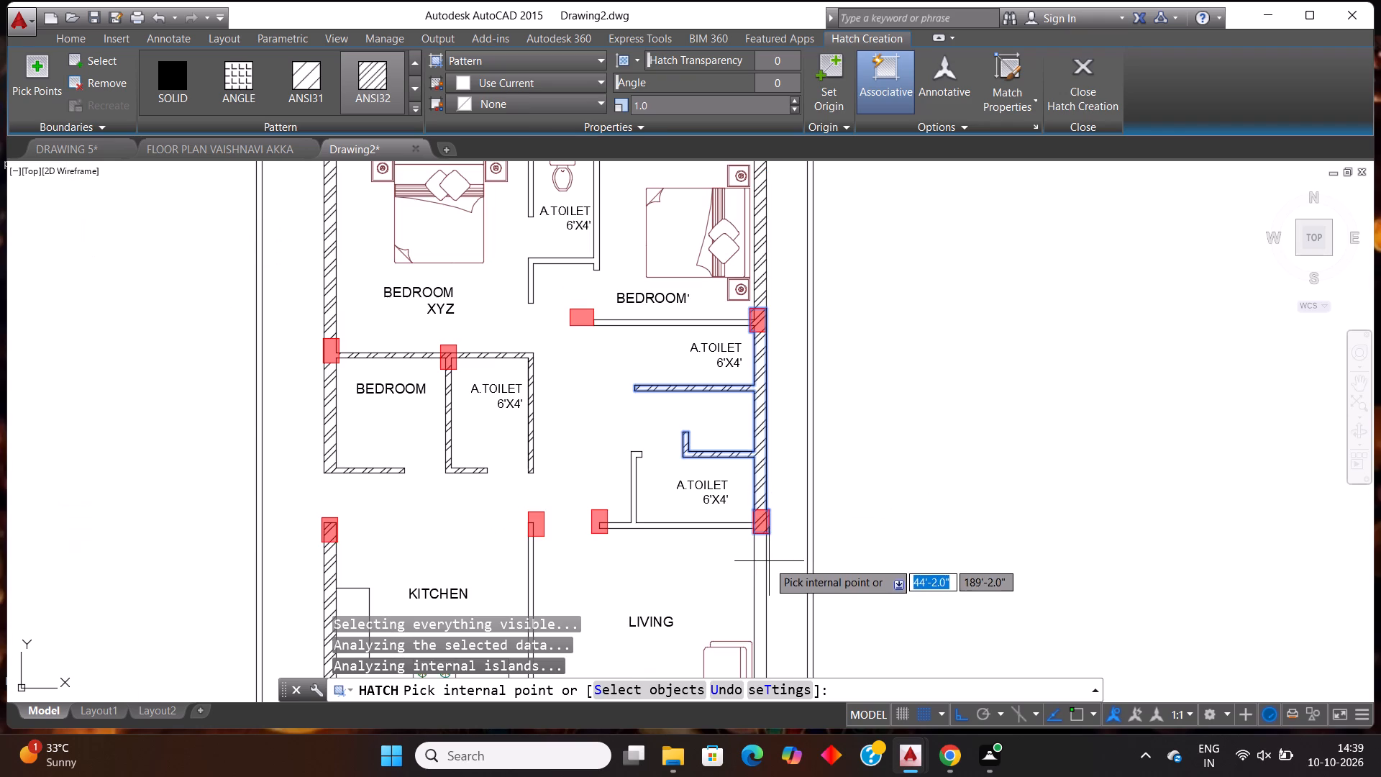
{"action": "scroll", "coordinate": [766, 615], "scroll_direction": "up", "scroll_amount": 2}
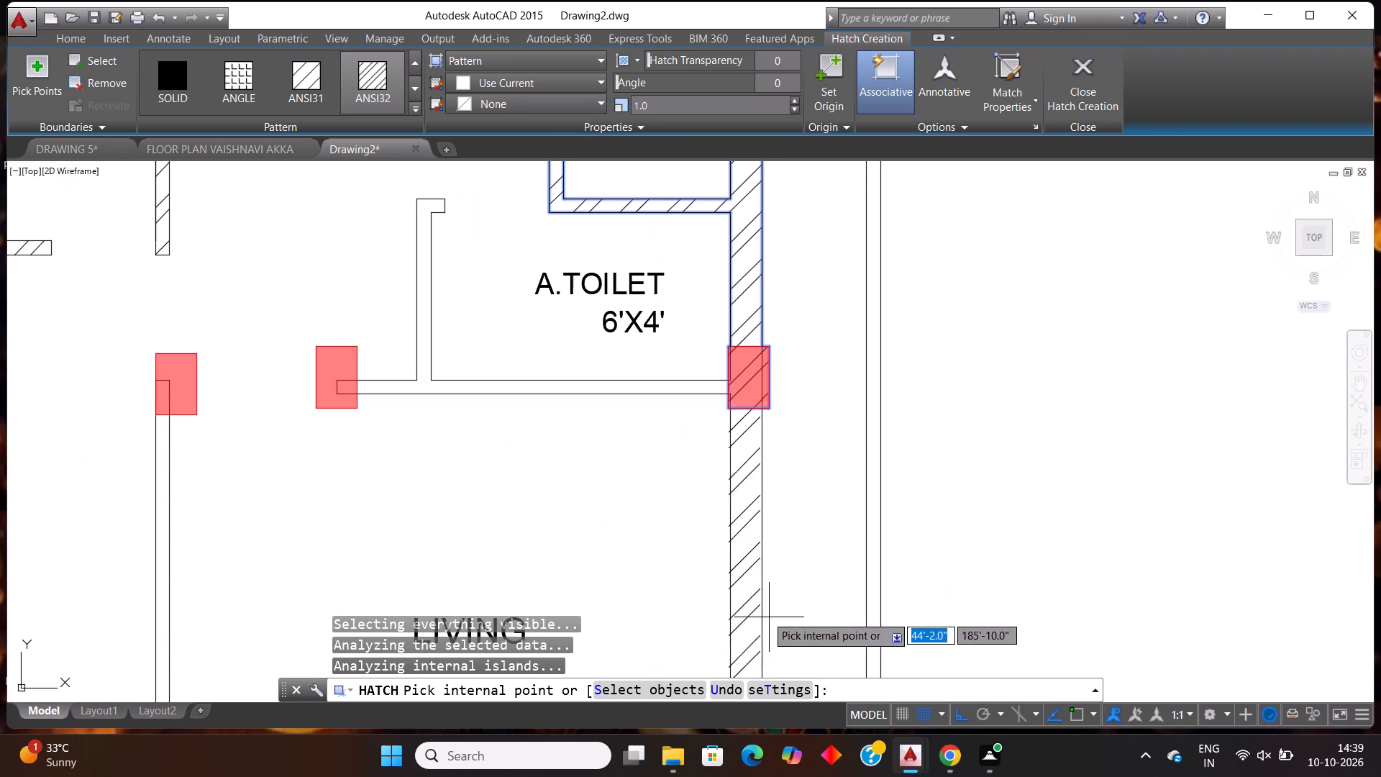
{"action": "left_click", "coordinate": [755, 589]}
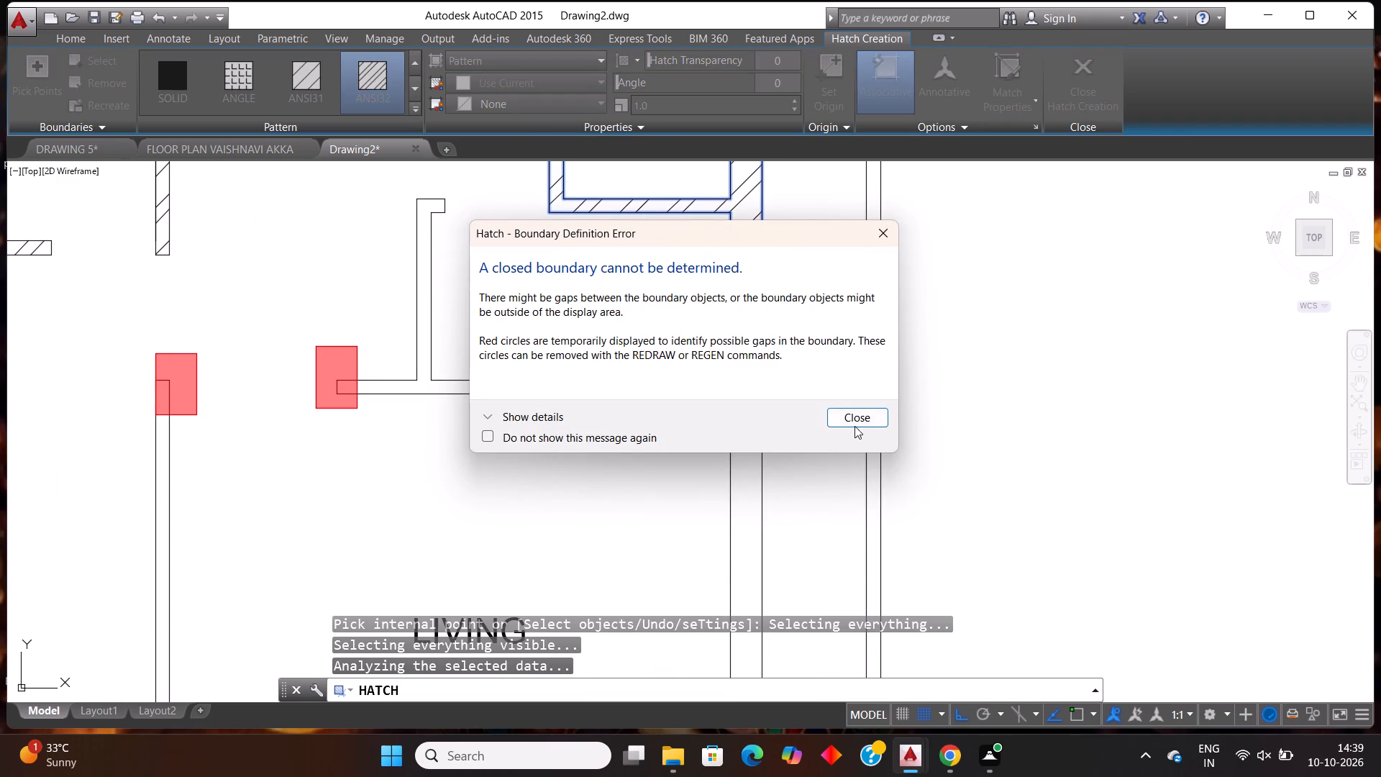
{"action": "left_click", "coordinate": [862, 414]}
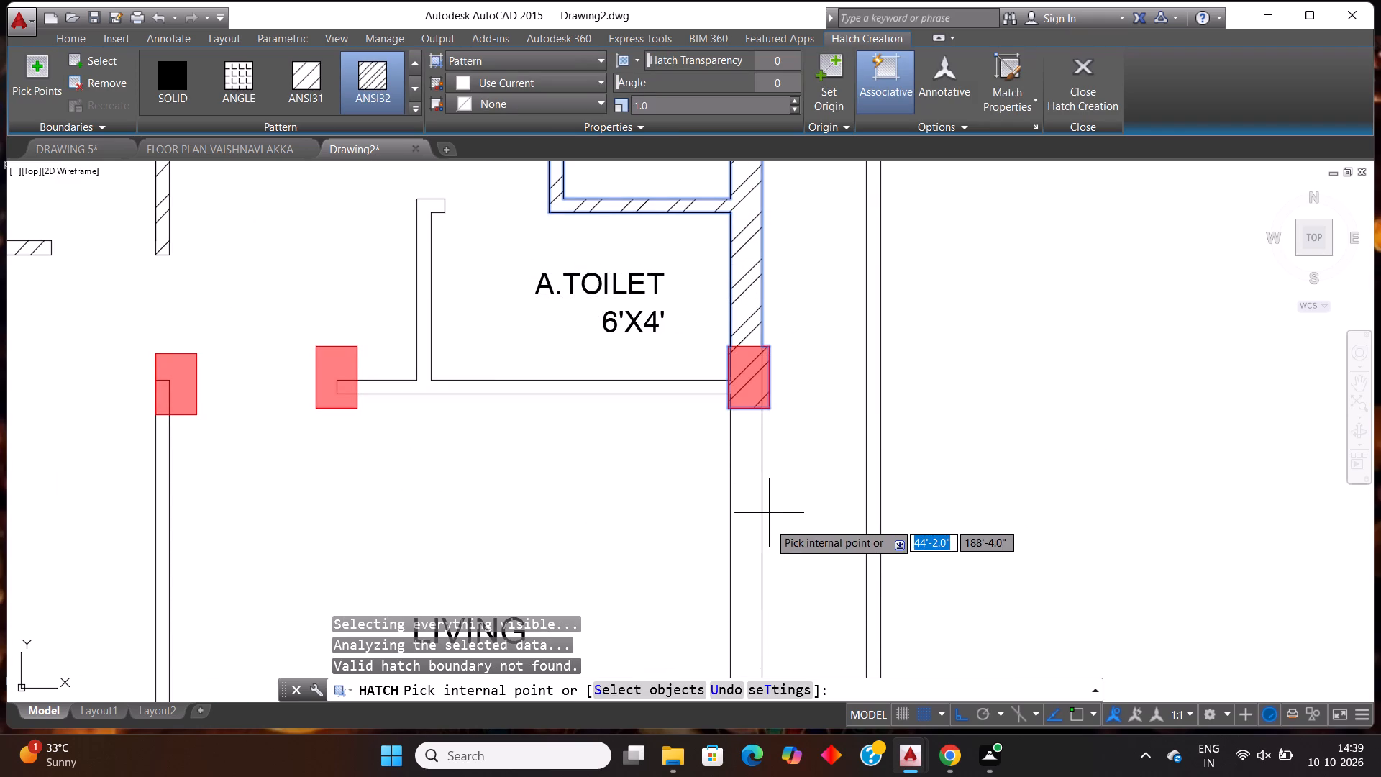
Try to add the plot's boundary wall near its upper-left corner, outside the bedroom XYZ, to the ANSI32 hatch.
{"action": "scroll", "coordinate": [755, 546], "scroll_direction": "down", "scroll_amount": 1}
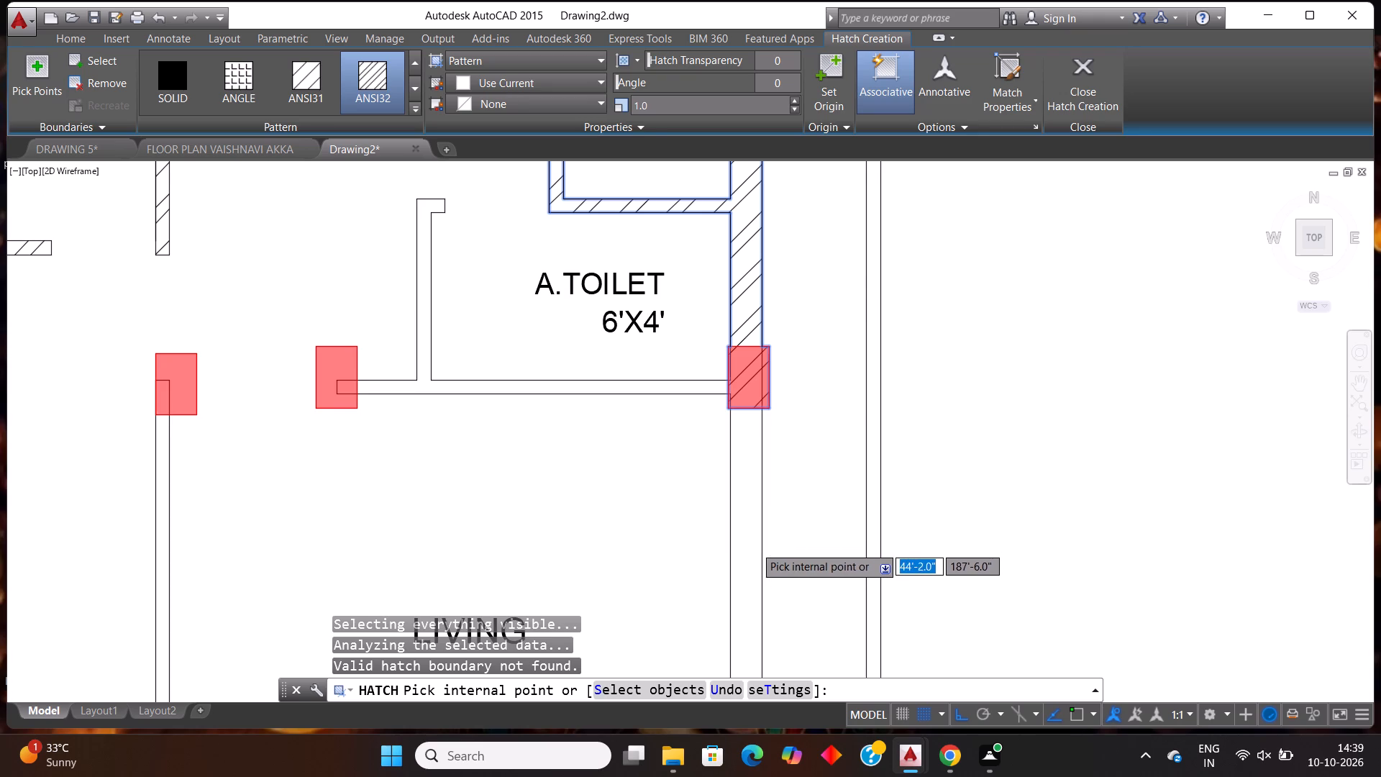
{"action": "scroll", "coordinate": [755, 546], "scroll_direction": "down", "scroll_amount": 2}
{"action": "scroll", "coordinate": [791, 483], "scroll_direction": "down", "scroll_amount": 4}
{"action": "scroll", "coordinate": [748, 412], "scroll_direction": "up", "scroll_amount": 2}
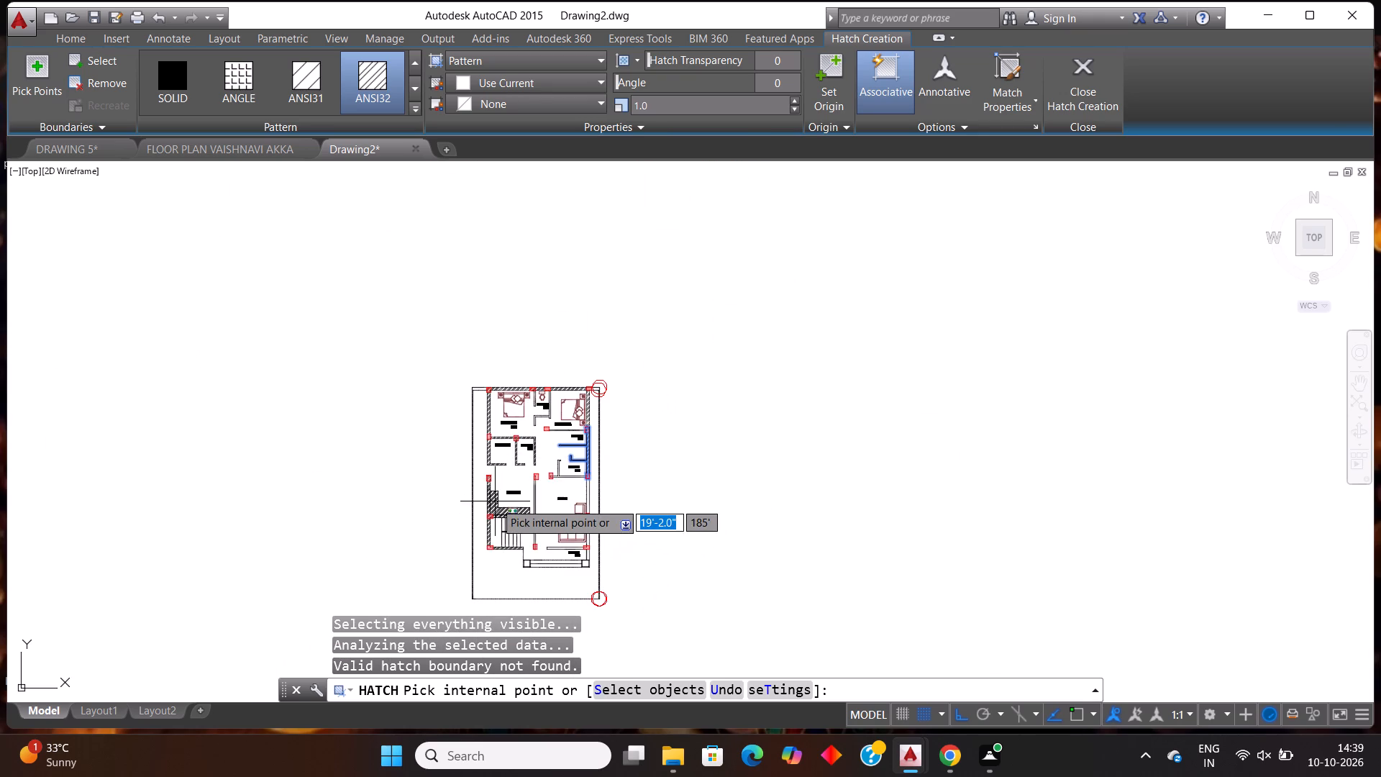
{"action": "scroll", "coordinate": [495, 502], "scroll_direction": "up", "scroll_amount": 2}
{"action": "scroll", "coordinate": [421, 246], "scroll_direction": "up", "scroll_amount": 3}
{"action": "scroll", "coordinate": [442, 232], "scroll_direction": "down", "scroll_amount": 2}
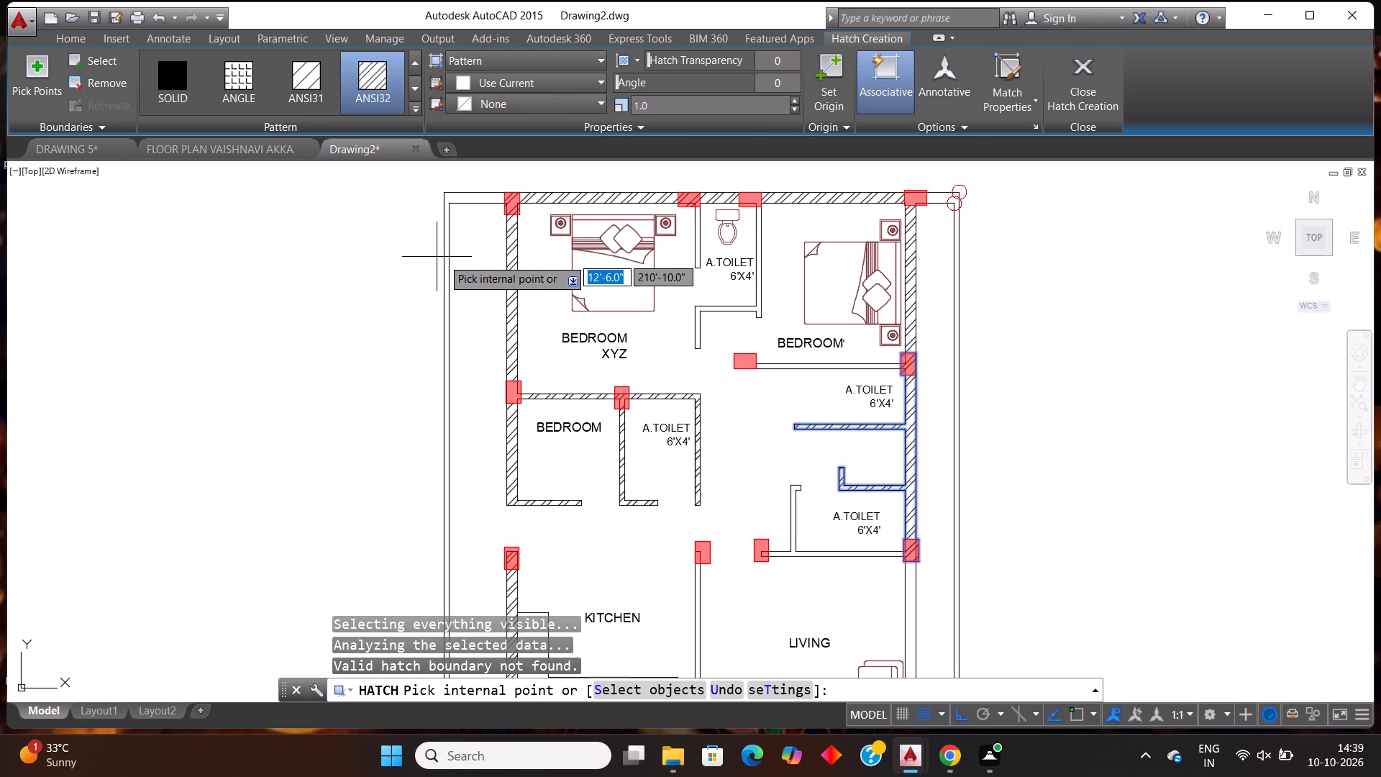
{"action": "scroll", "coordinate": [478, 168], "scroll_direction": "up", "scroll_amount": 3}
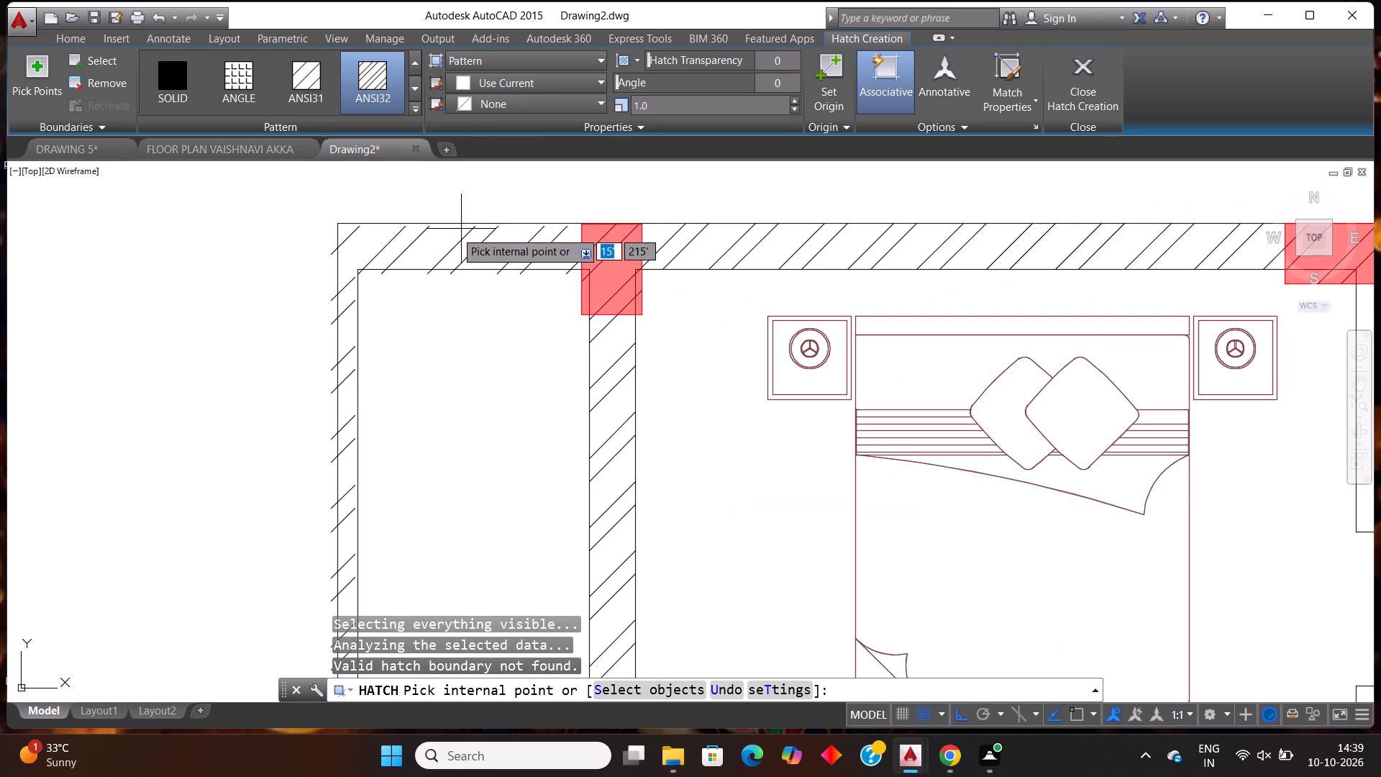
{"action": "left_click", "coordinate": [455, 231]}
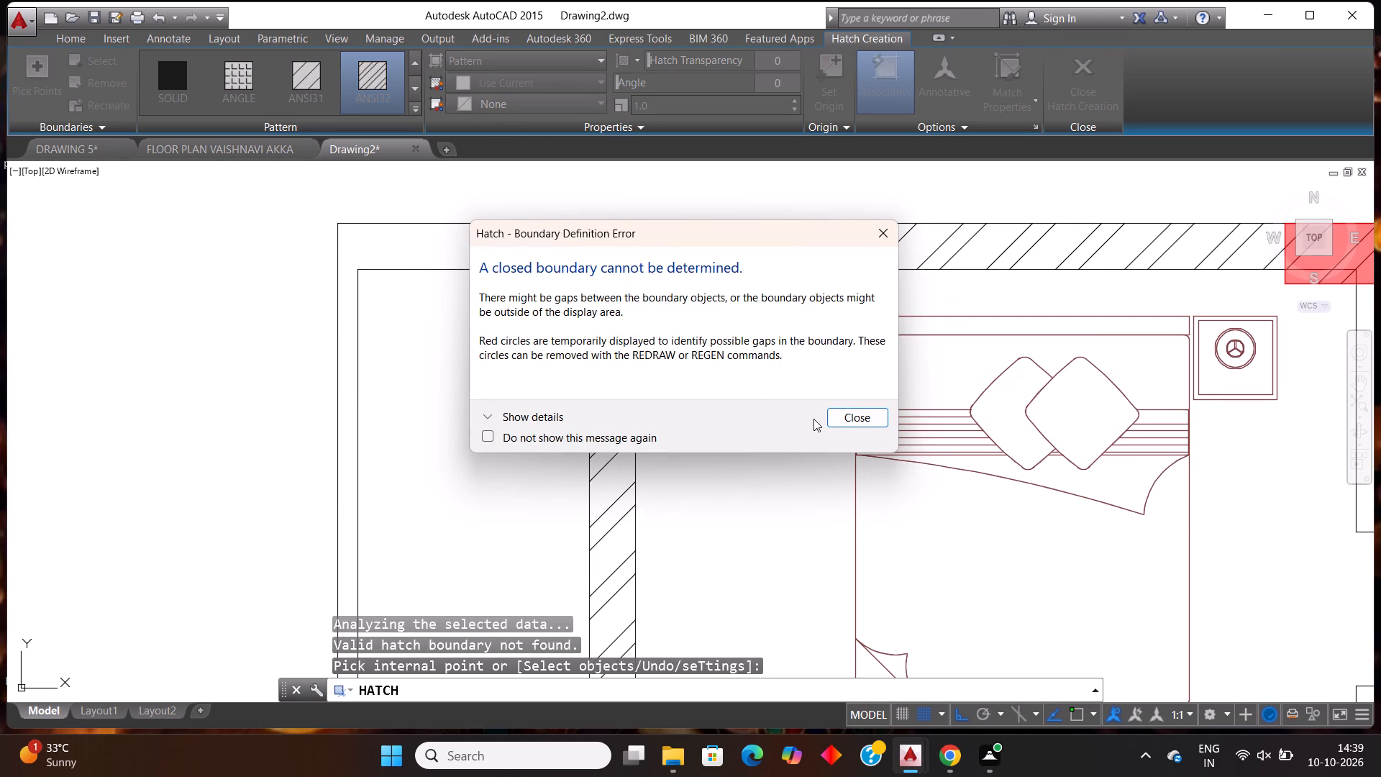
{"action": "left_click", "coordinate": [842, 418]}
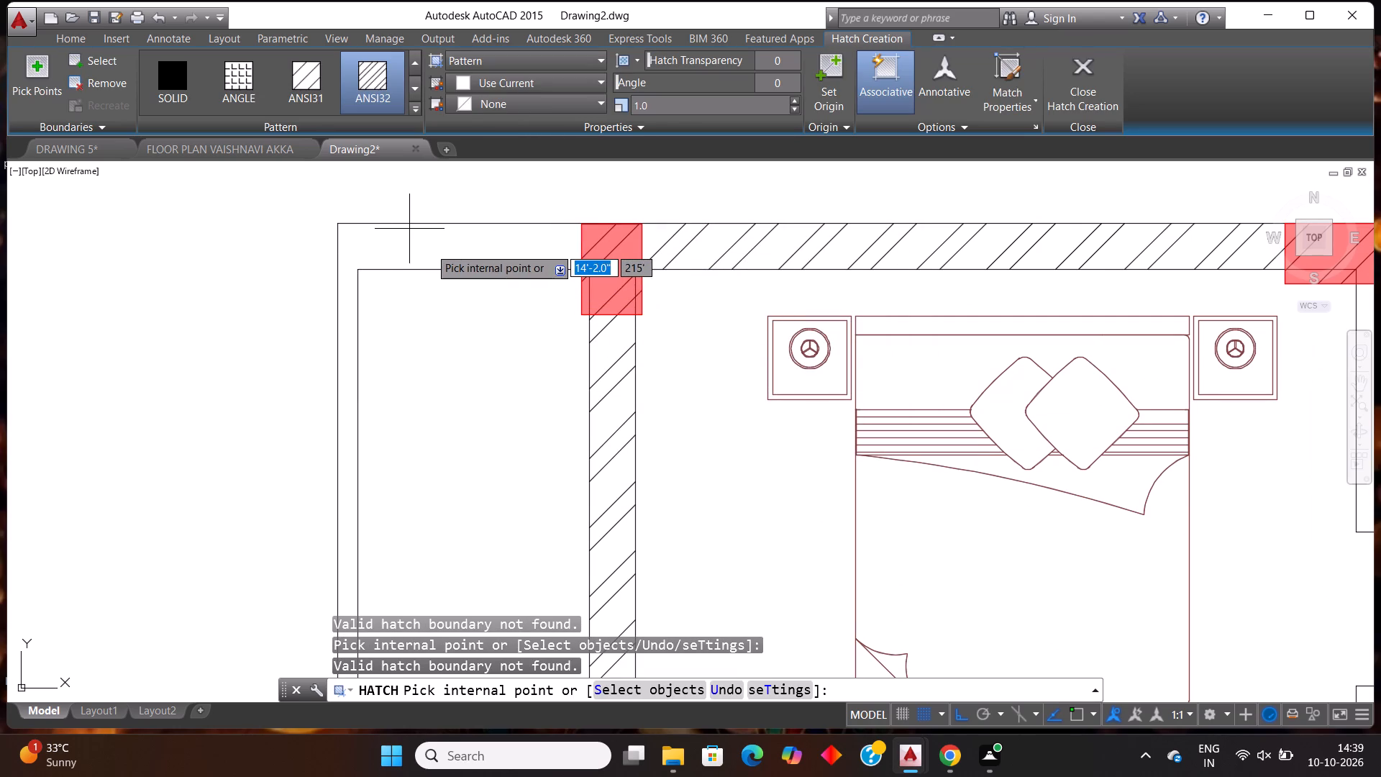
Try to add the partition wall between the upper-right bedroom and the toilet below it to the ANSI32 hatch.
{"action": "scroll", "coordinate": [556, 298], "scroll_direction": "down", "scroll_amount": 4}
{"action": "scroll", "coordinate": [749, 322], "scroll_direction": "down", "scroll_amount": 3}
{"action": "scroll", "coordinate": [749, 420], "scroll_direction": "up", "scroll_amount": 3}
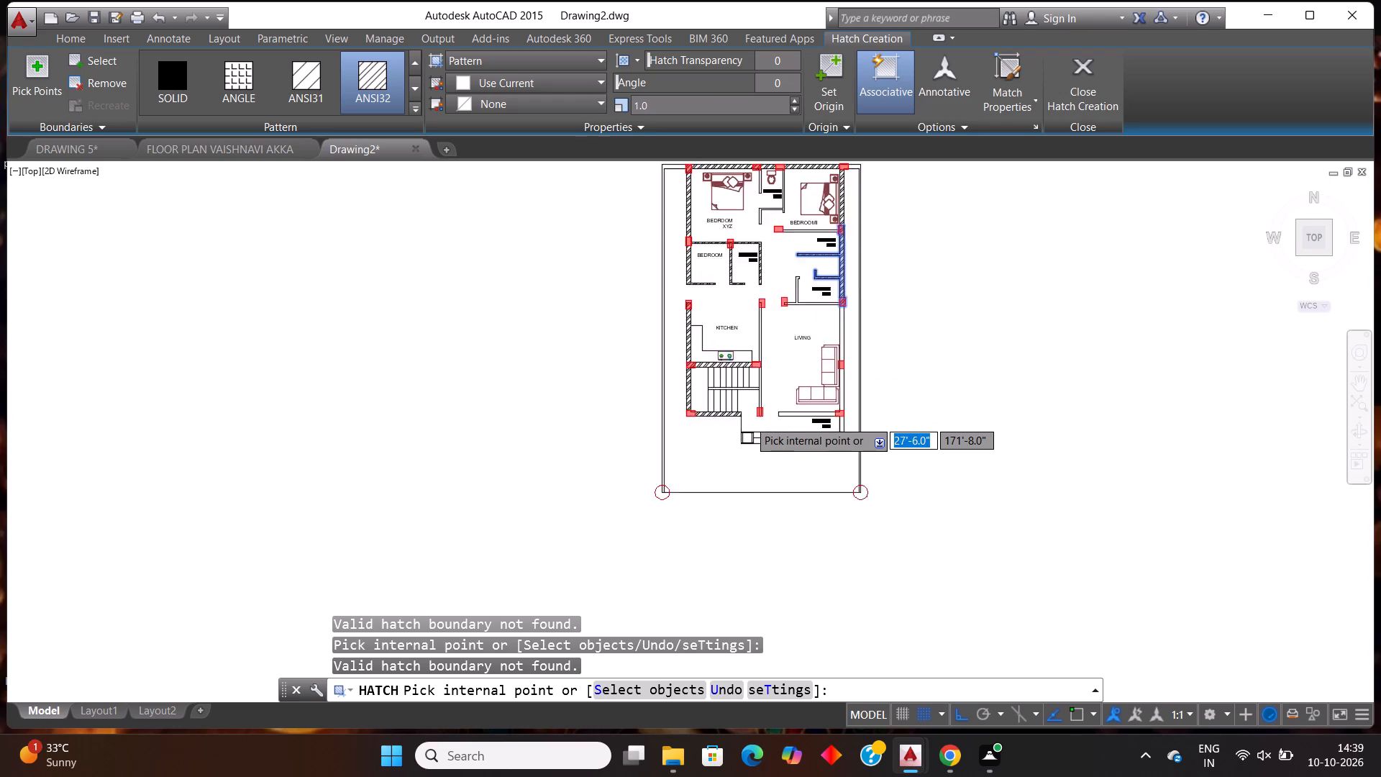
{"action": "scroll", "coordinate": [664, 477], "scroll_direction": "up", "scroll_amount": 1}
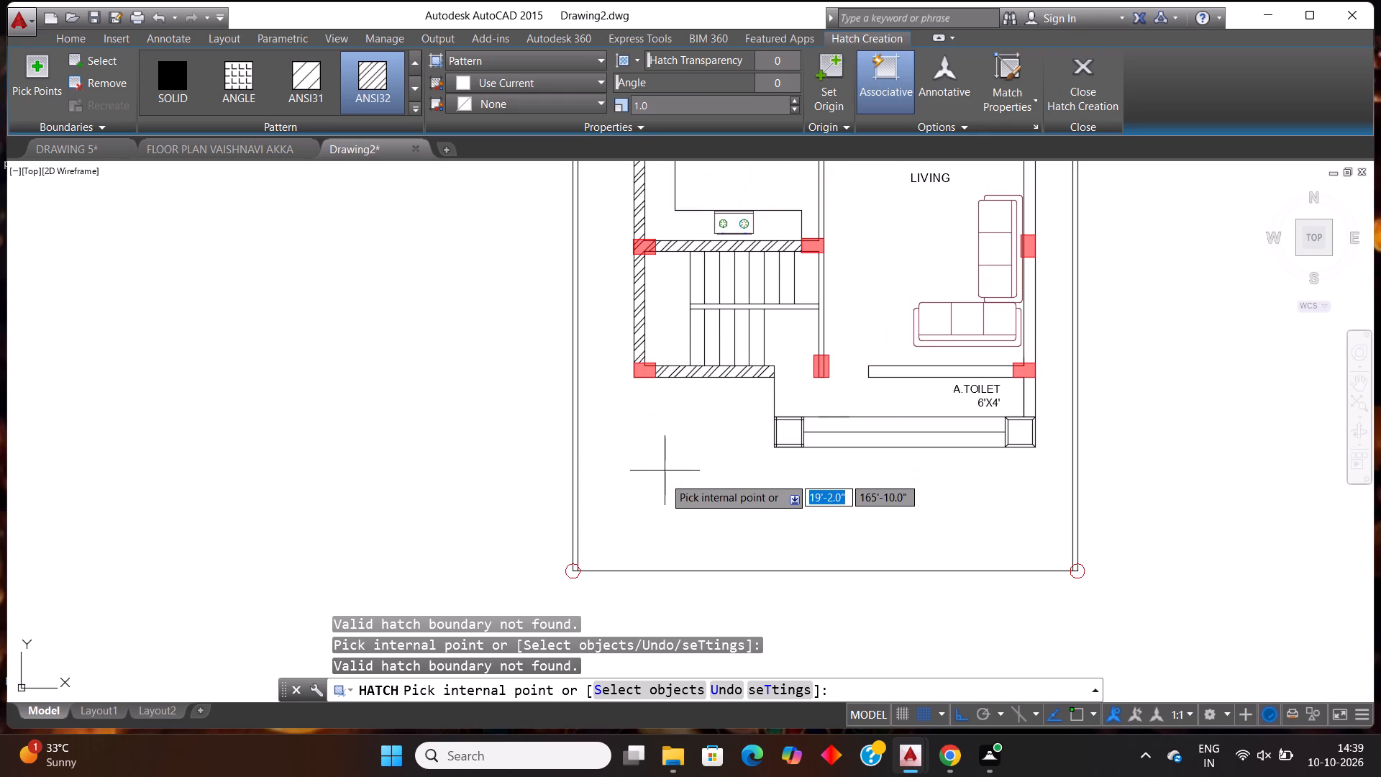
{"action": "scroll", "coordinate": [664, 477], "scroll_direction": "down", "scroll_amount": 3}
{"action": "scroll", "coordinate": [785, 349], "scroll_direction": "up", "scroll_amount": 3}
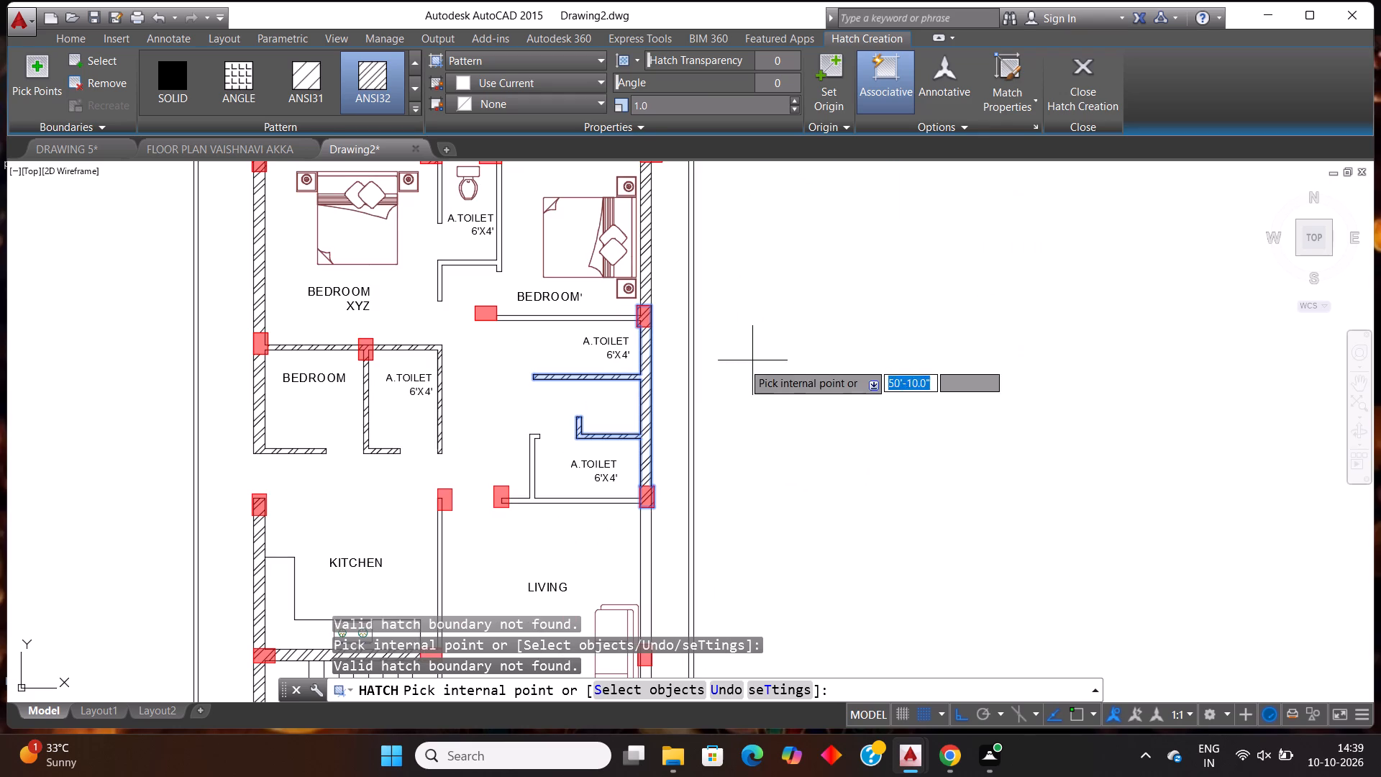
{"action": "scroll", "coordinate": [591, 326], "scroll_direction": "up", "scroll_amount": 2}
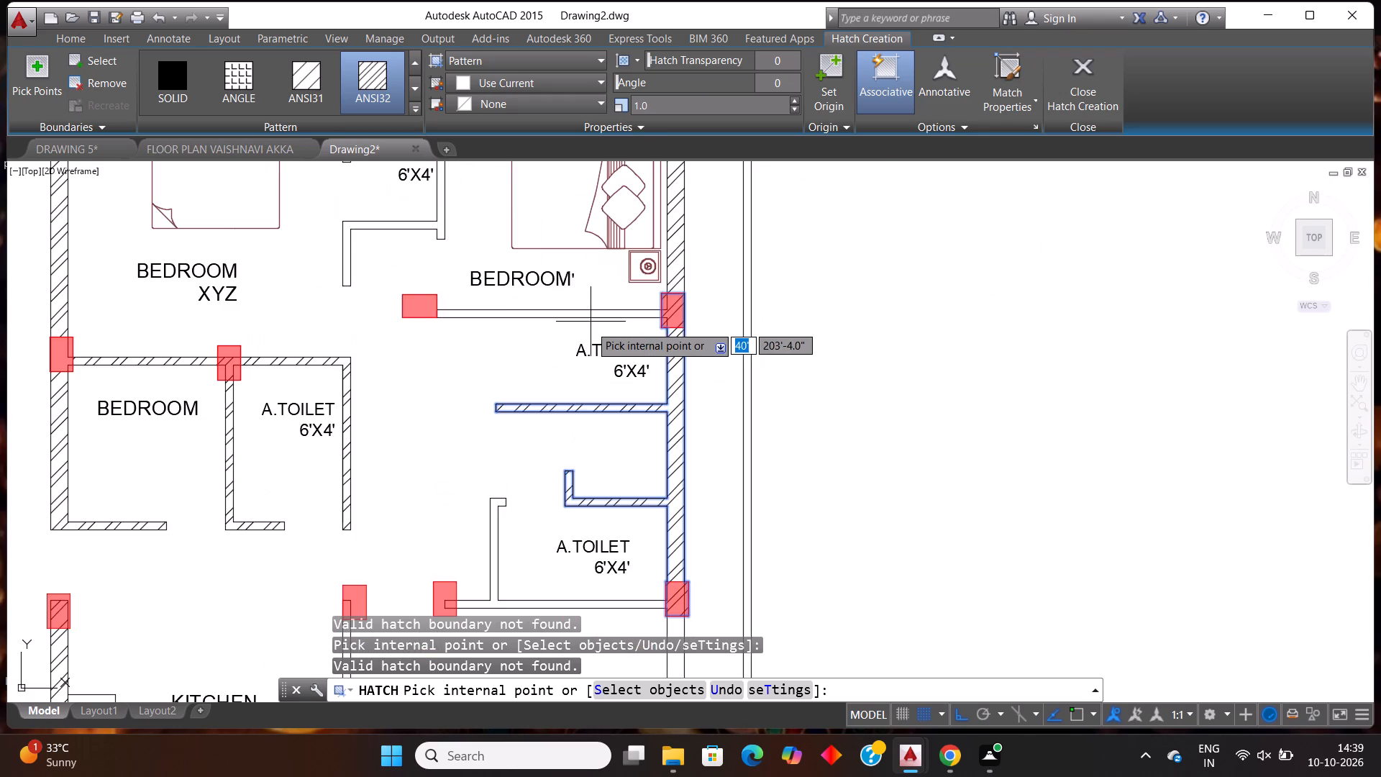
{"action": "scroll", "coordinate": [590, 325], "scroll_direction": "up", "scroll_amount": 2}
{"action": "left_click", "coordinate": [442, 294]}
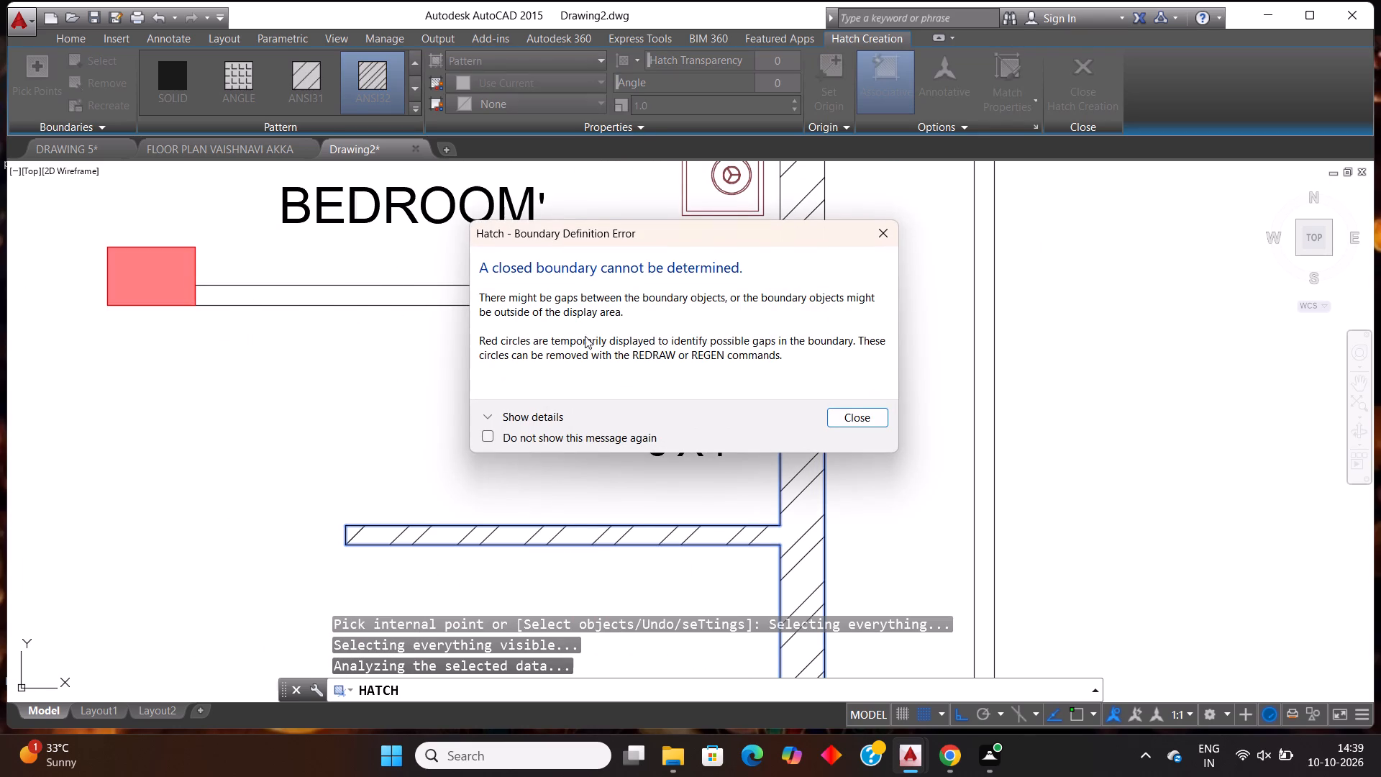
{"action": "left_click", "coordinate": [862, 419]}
Add the partition walls enclosing the A.TOILET directly above the living room to the ANSI32 hatch.
{"action": "scroll", "coordinate": [473, 390], "scroll_direction": "down", "scroll_amount": 3}
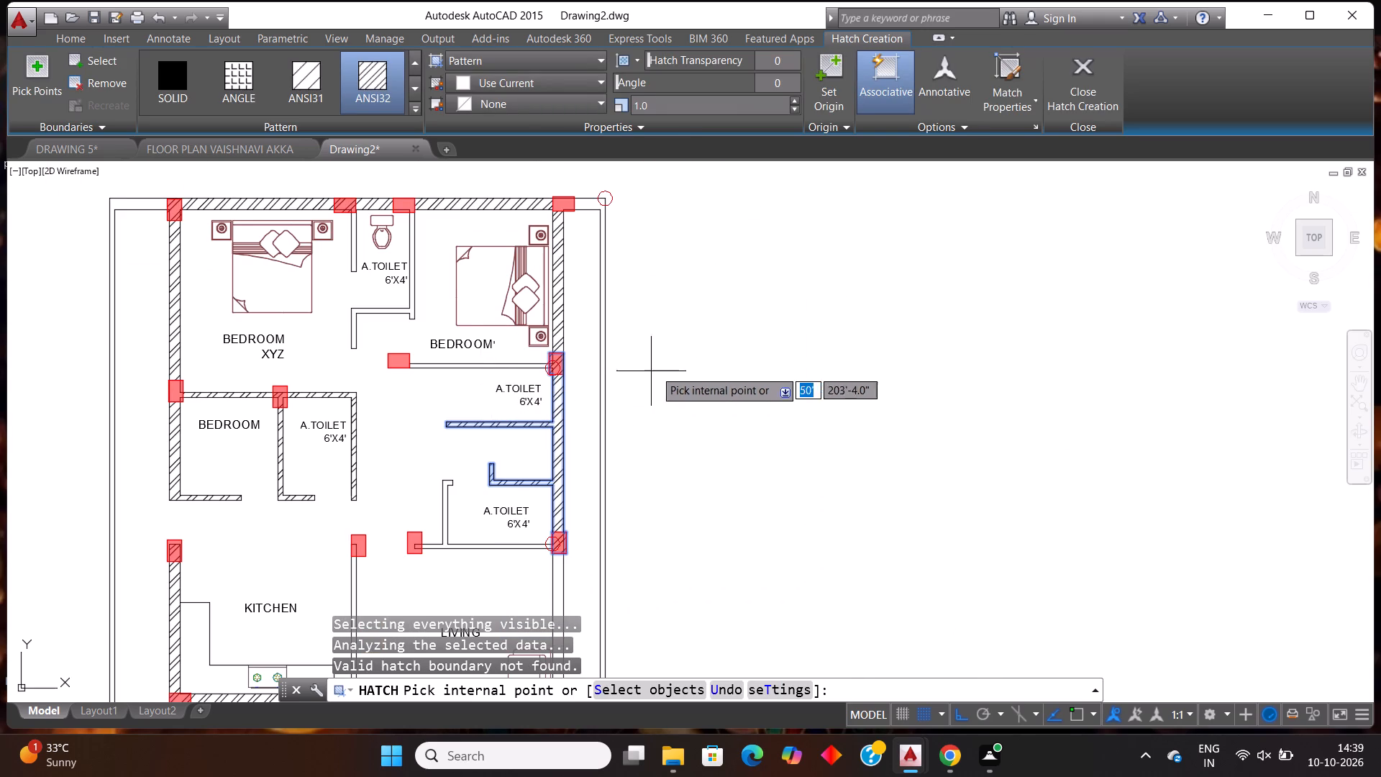
{"action": "scroll", "coordinate": [550, 471], "scroll_direction": "down", "scroll_amount": 1}
{"action": "scroll", "coordinate": [493, 508], "scroll_direction": "down", "scroll_amount": 2}
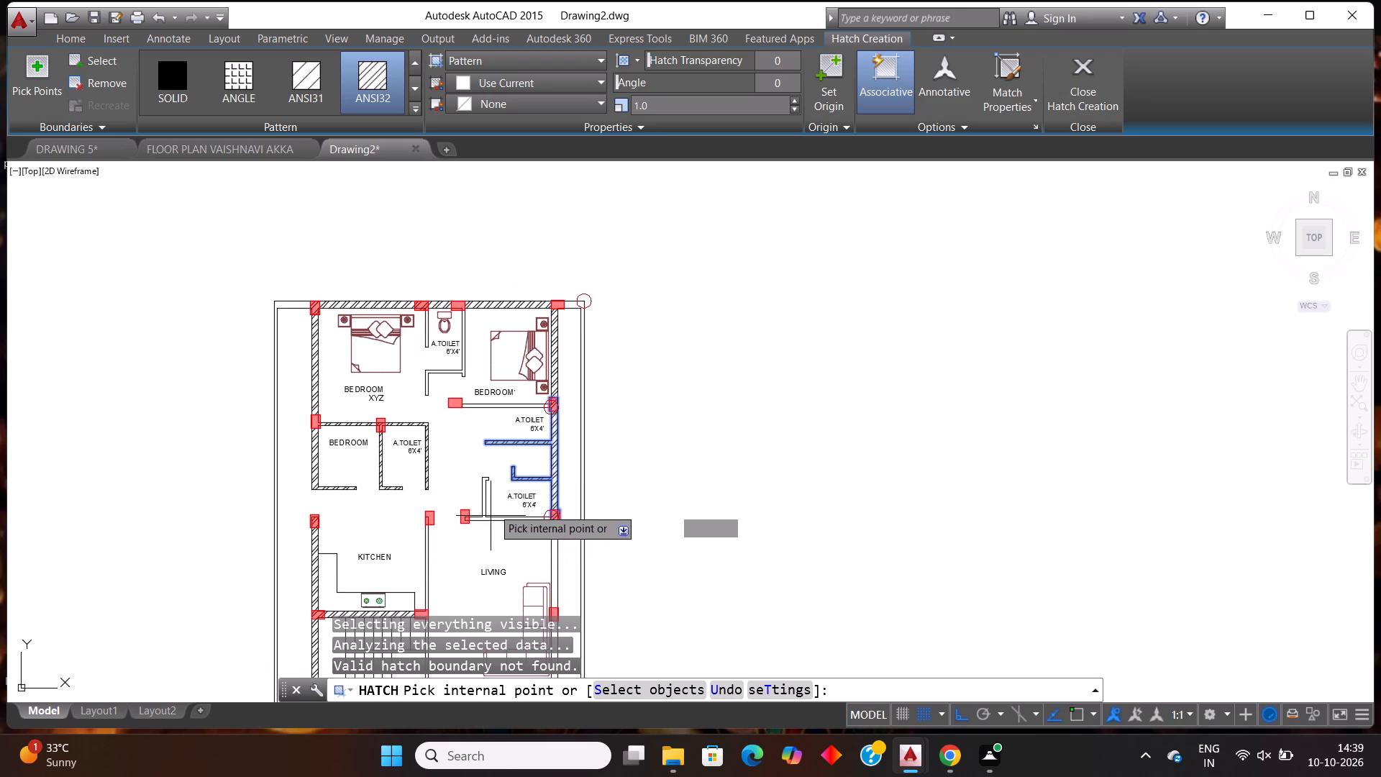
{"action": "scroll", "coordinate": [496, 495], "scroll_direction": "down", "scroll_amount": 2}
{"action": "scroll", "coordinate": [473, 552], "scroll_direction": "up", "scroll_amount": 3}
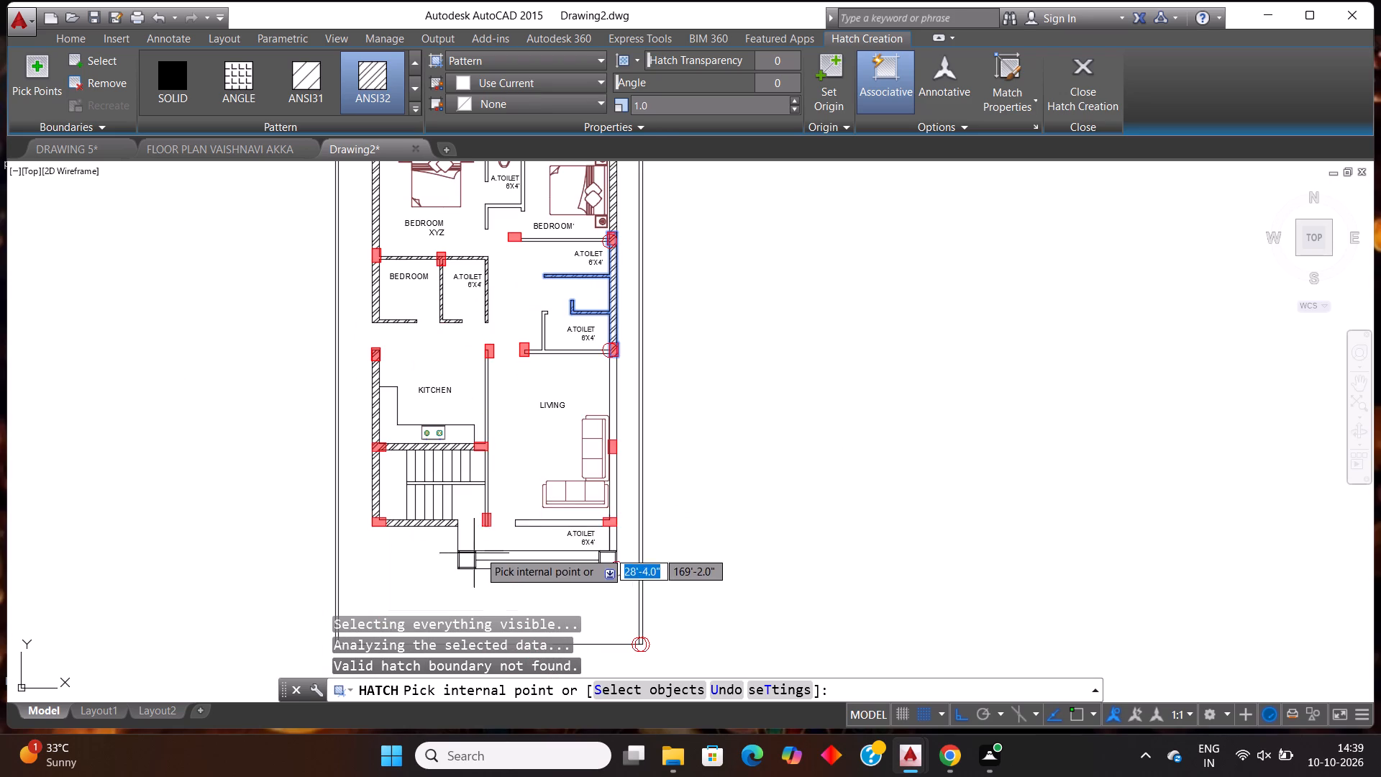
{"action": "scroll", "coordinate": [469, 376], "scroll_direction": "up", "scroll_amount": 2}
{"action": "scroll", "coordinate": [520, 403], "scroll_direction": "up", "scroll_amount": 3}
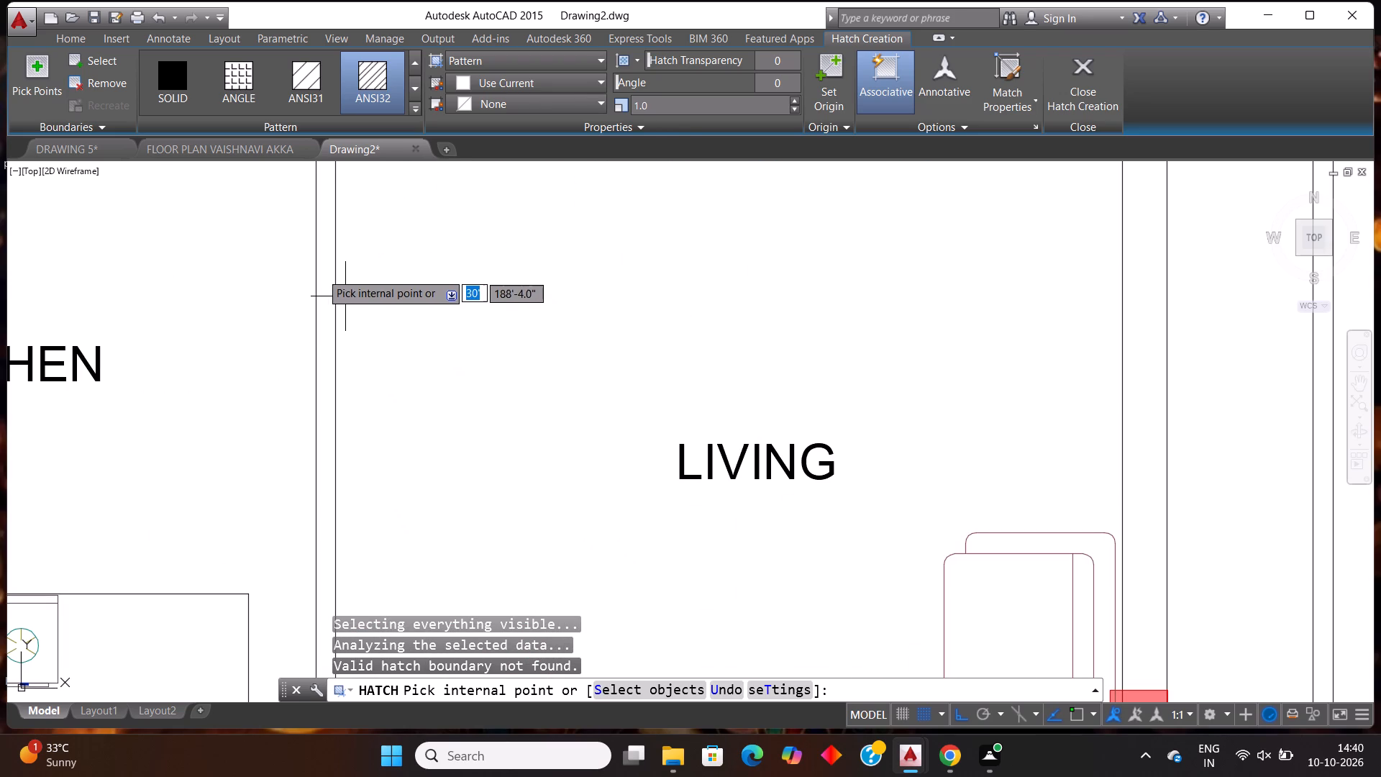
{"action": "scroll", "coordinate": [567, 430], "scroll_direction": "down", "scroll_amount": 5}
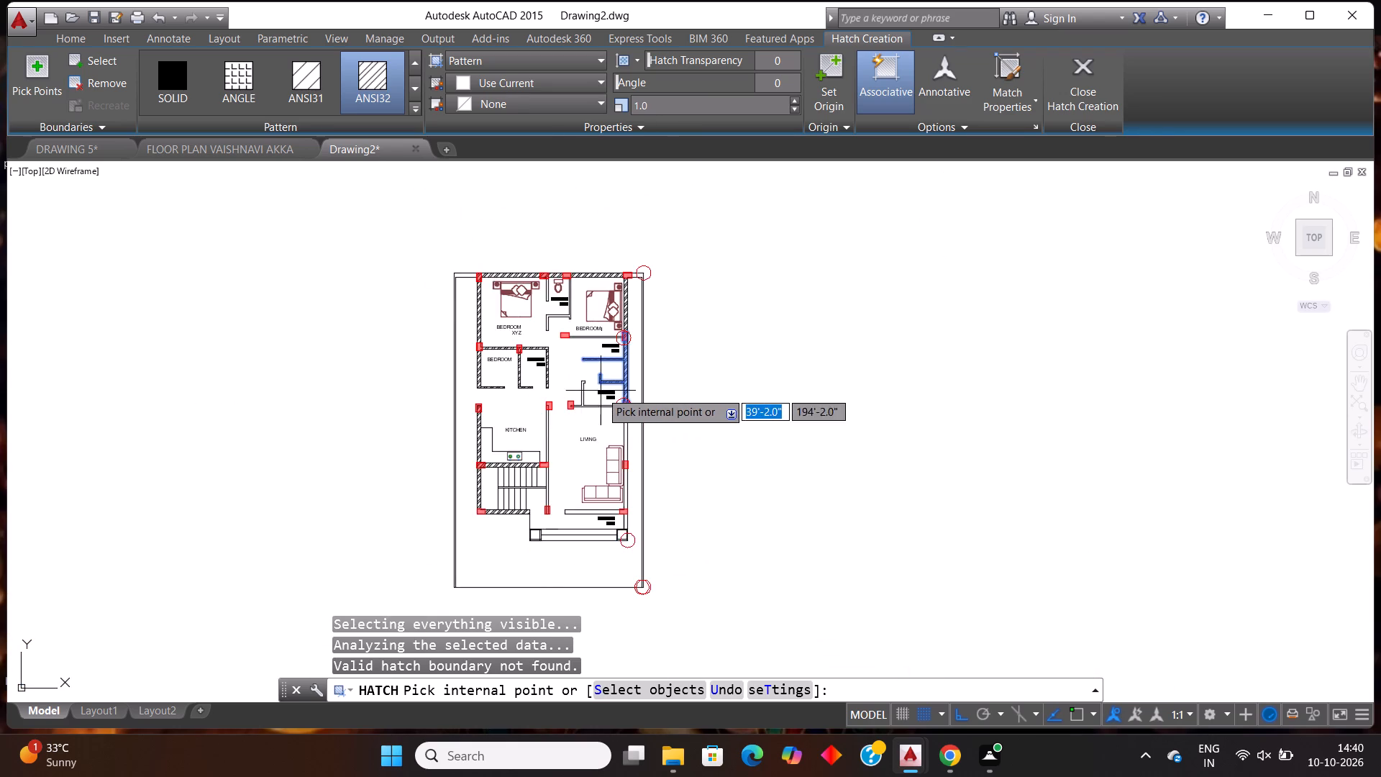
{"action": "scroll", "coordinate": [601, 391], "scroll_direction": "up", "scroll_amount": 5}
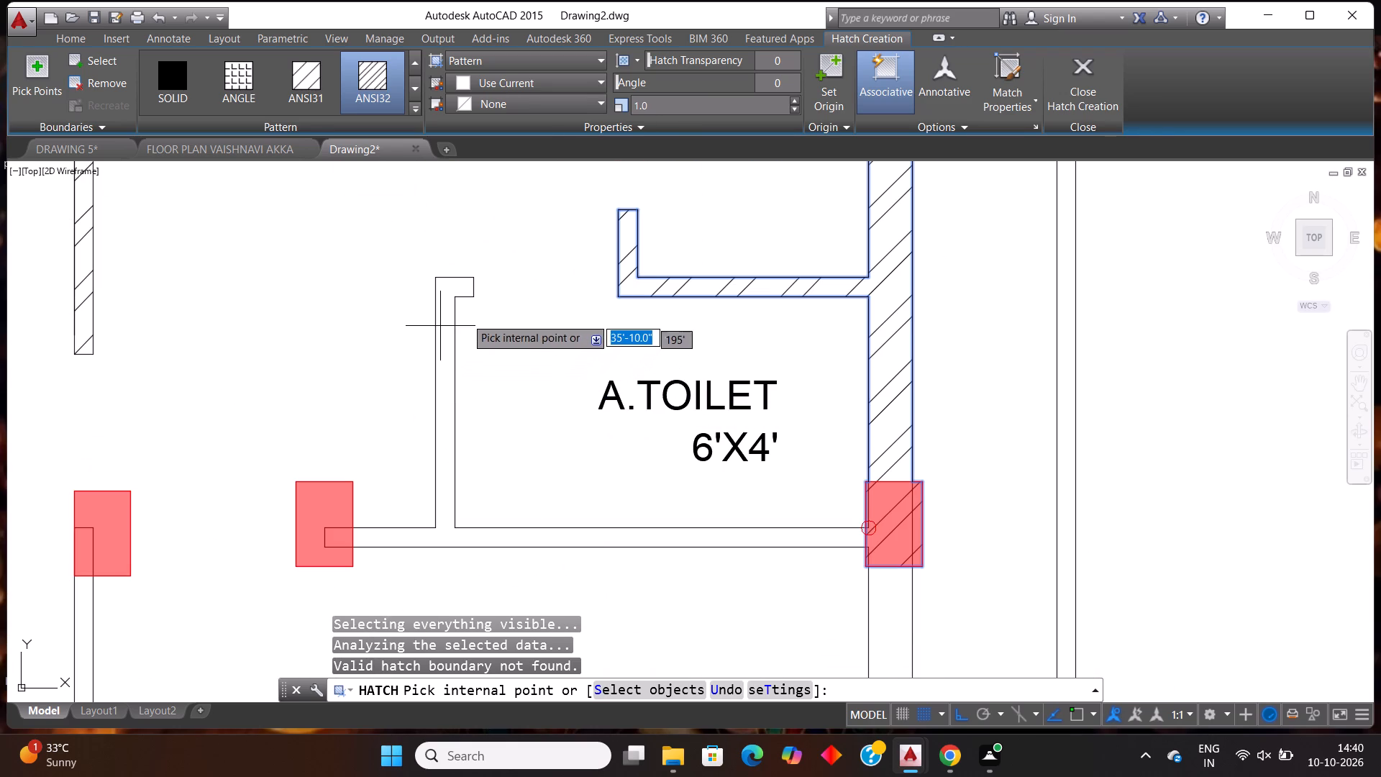
{"action": "left_click", "coordinate": [465, 317]}
{"action": "left_click", "coordinate": [852, 416]}
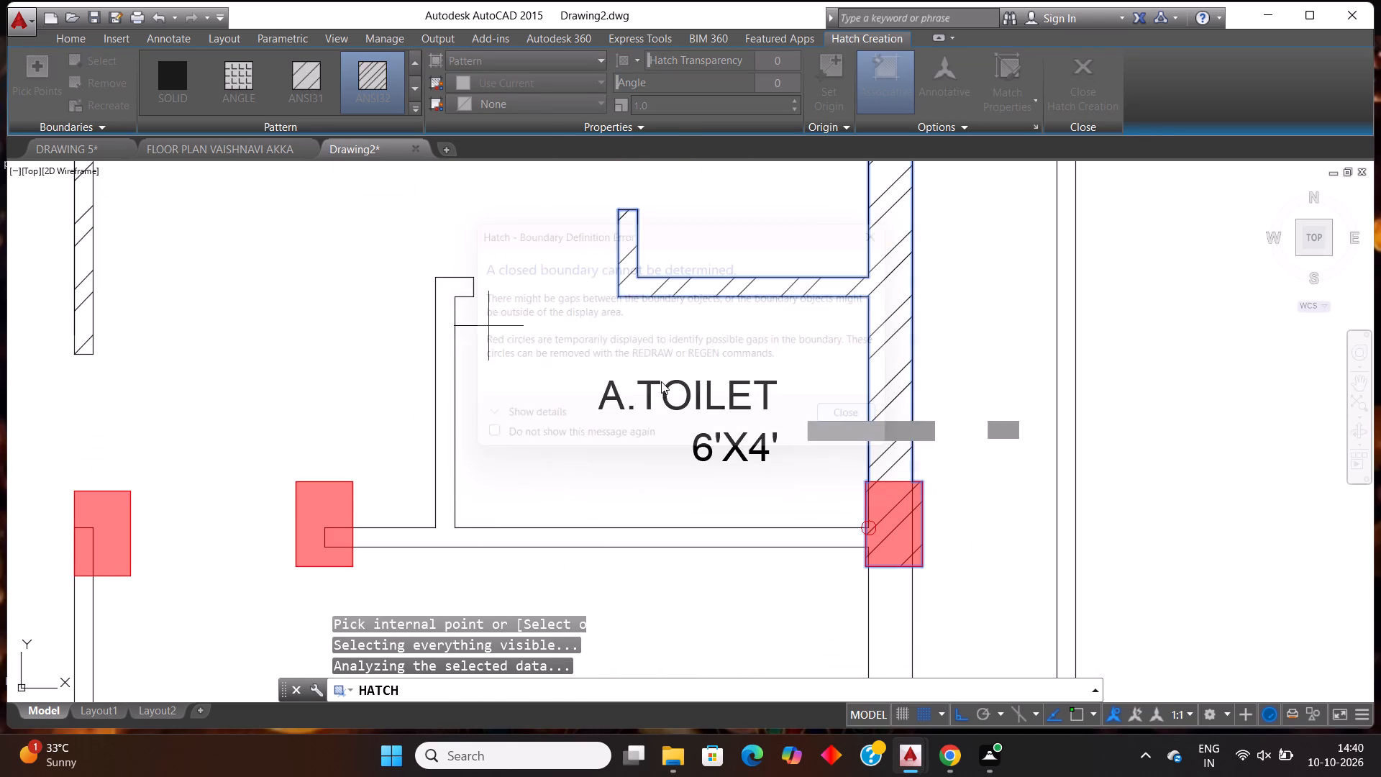
{"action": "left_click", "coordinate": [457, 281]}
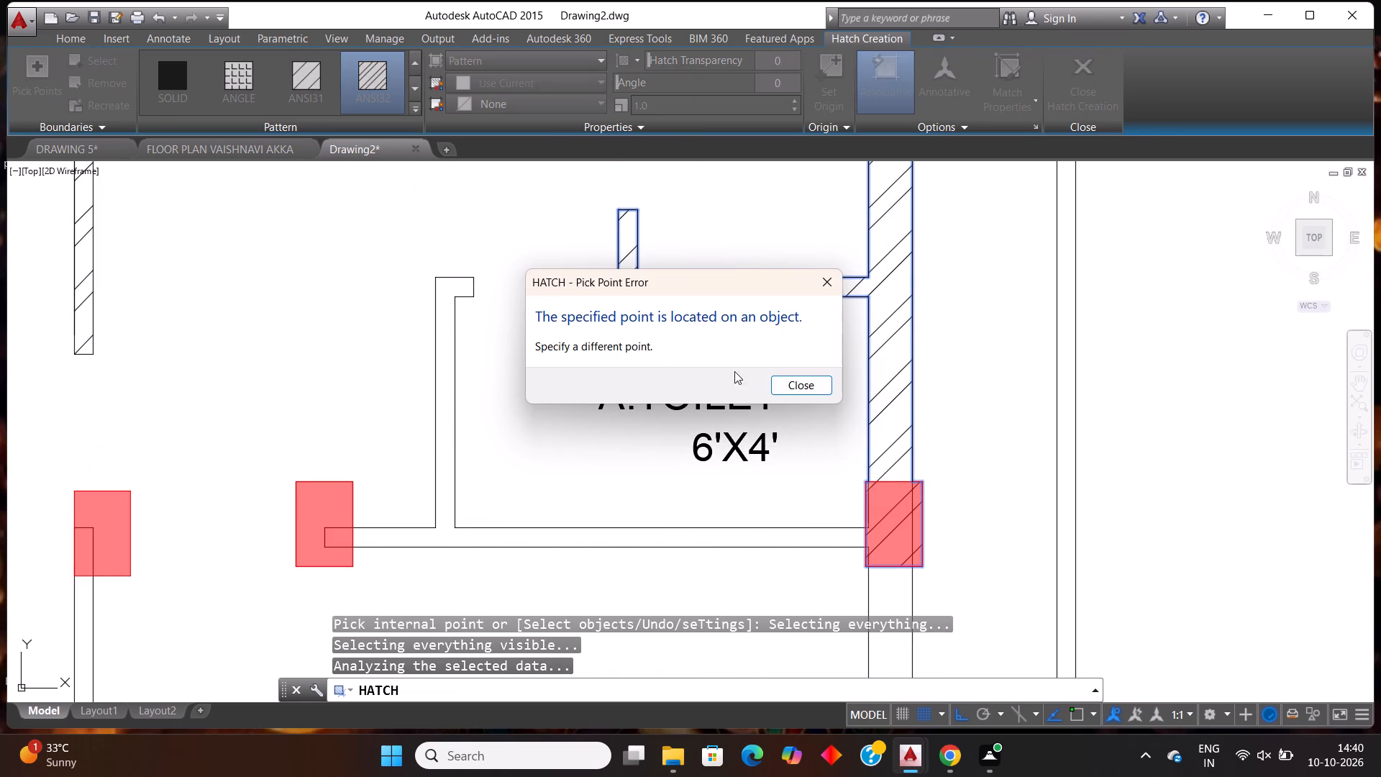
{"action": "left_click", "coordinate": [783, 378]}
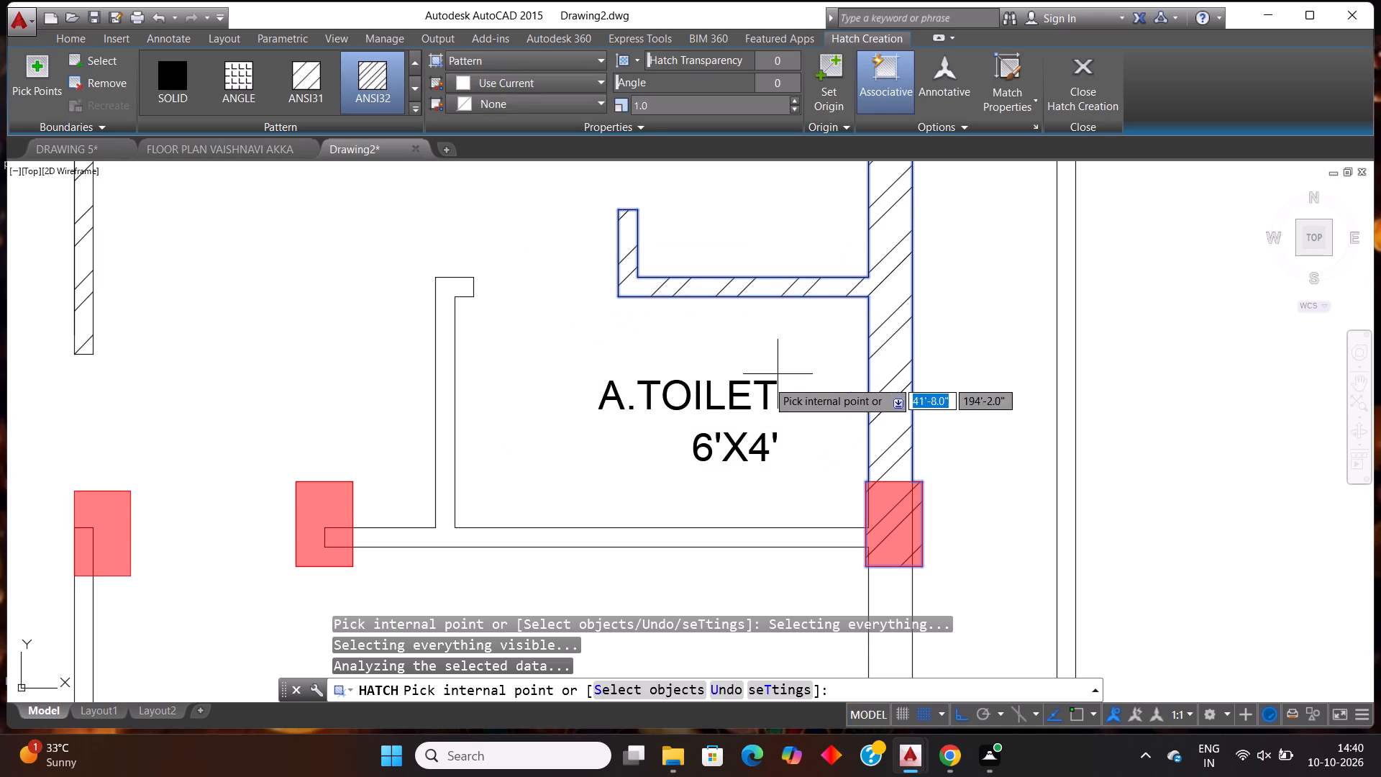
{"action": "left_click", "coordinate": [455, 293]}
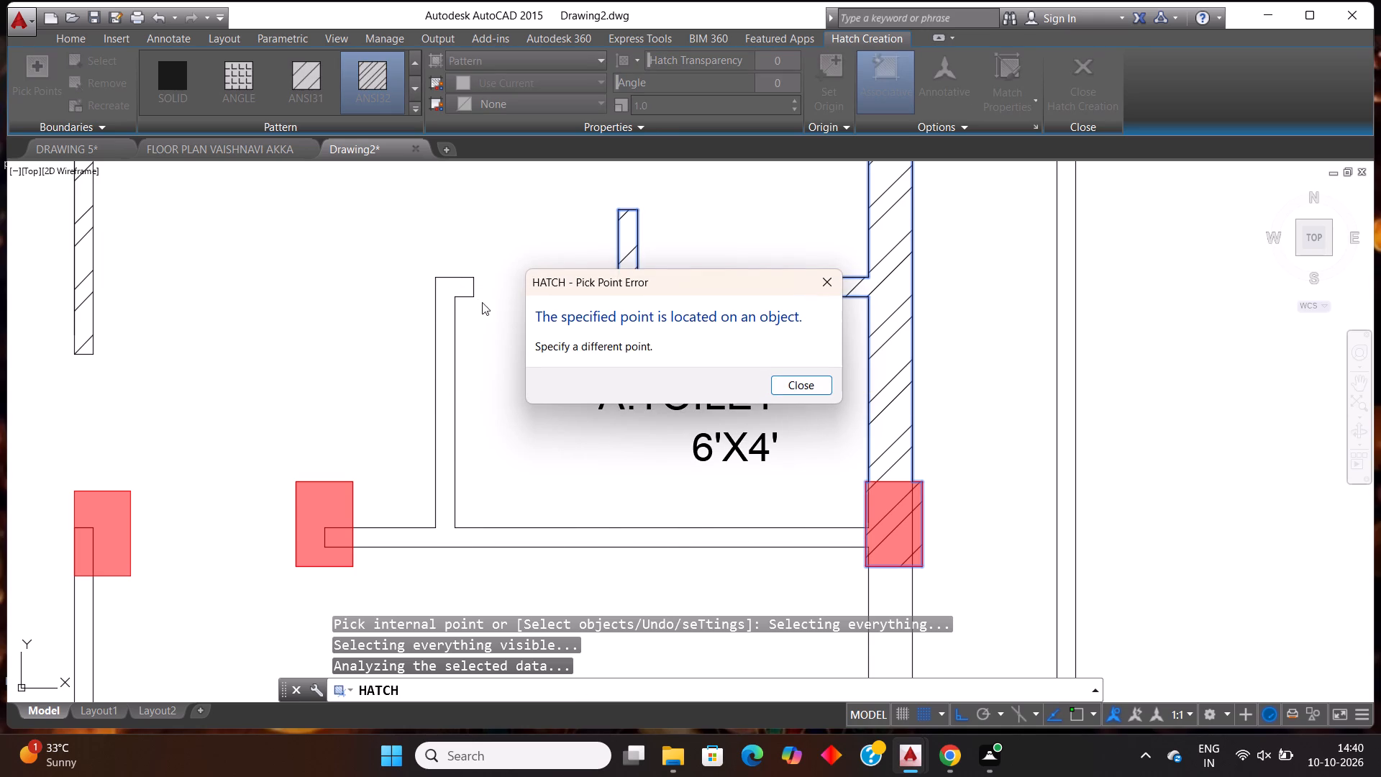
{"action": "left_click", "coordinate": [806, 391]}
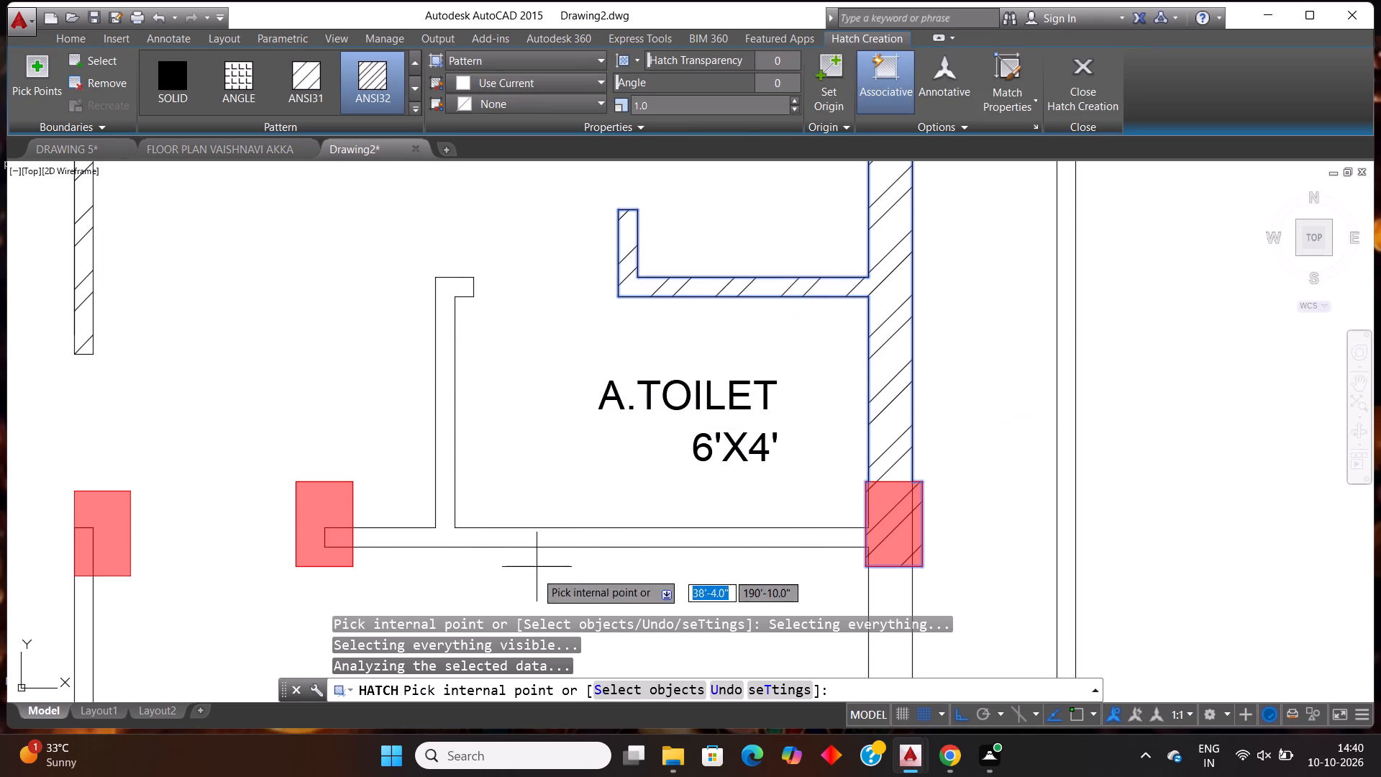
{"action": "left_click", "coordinate": [460, 540]}
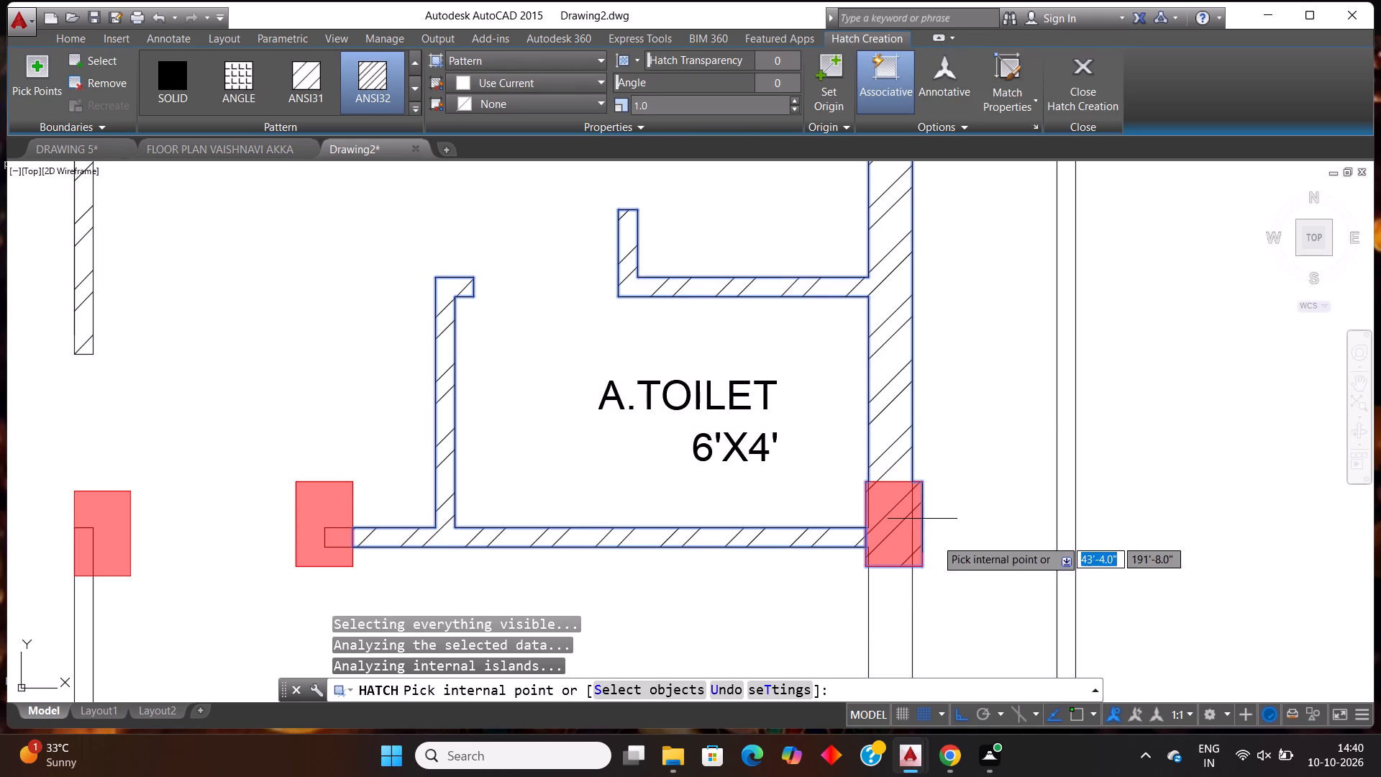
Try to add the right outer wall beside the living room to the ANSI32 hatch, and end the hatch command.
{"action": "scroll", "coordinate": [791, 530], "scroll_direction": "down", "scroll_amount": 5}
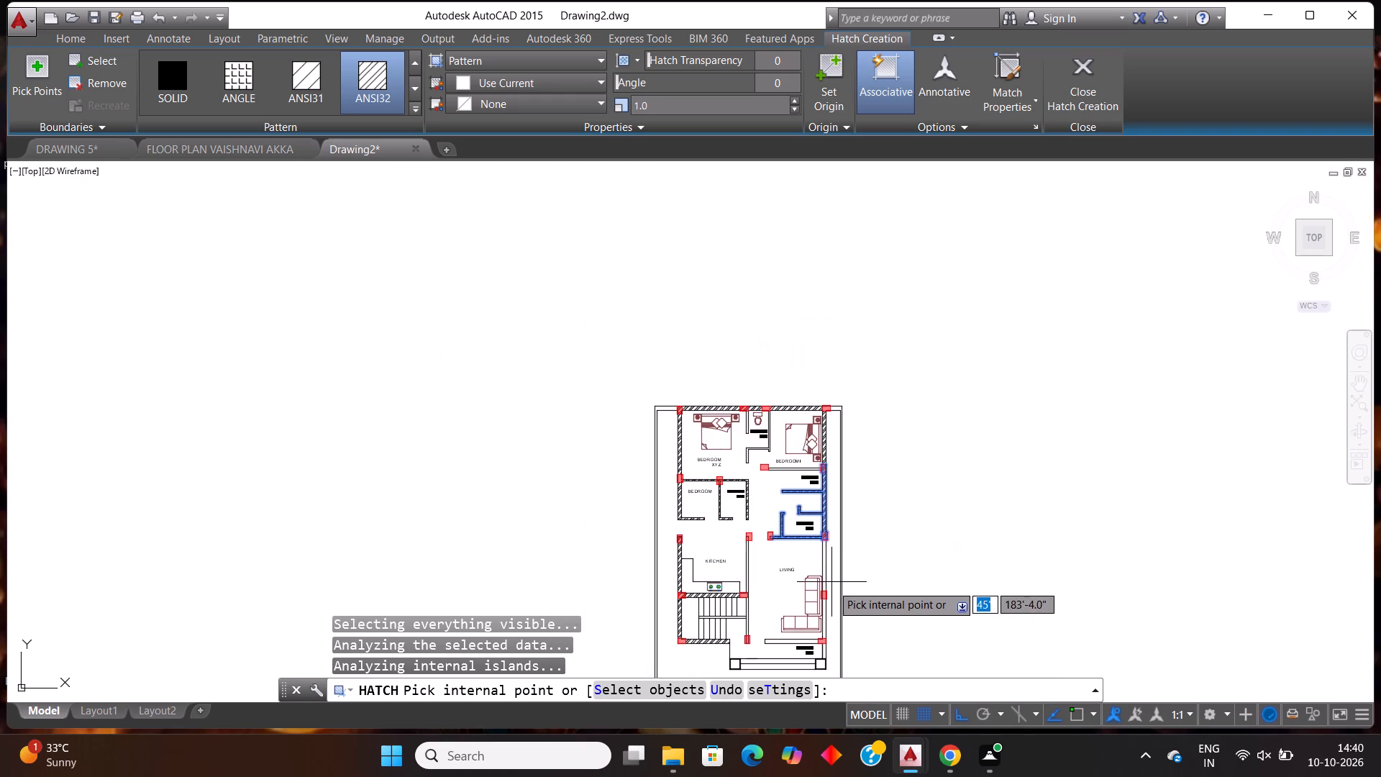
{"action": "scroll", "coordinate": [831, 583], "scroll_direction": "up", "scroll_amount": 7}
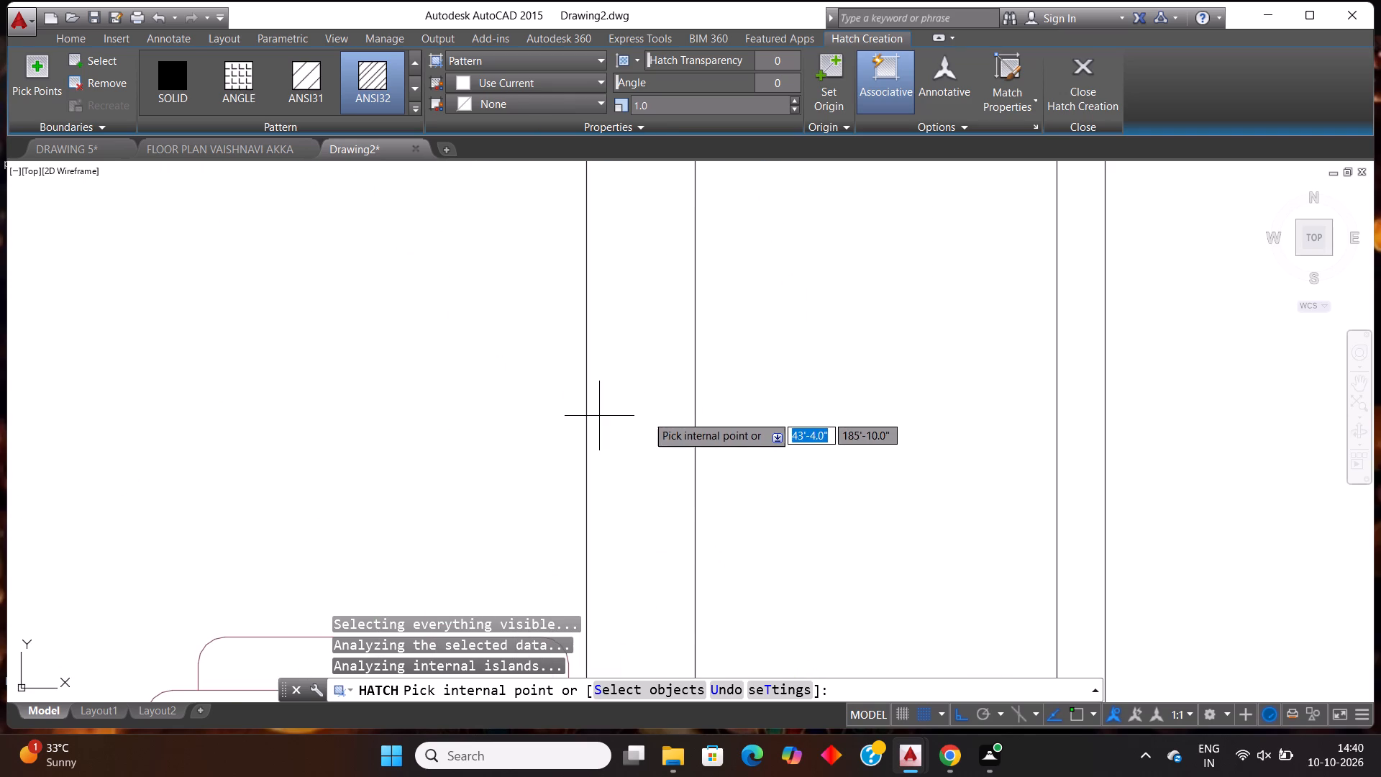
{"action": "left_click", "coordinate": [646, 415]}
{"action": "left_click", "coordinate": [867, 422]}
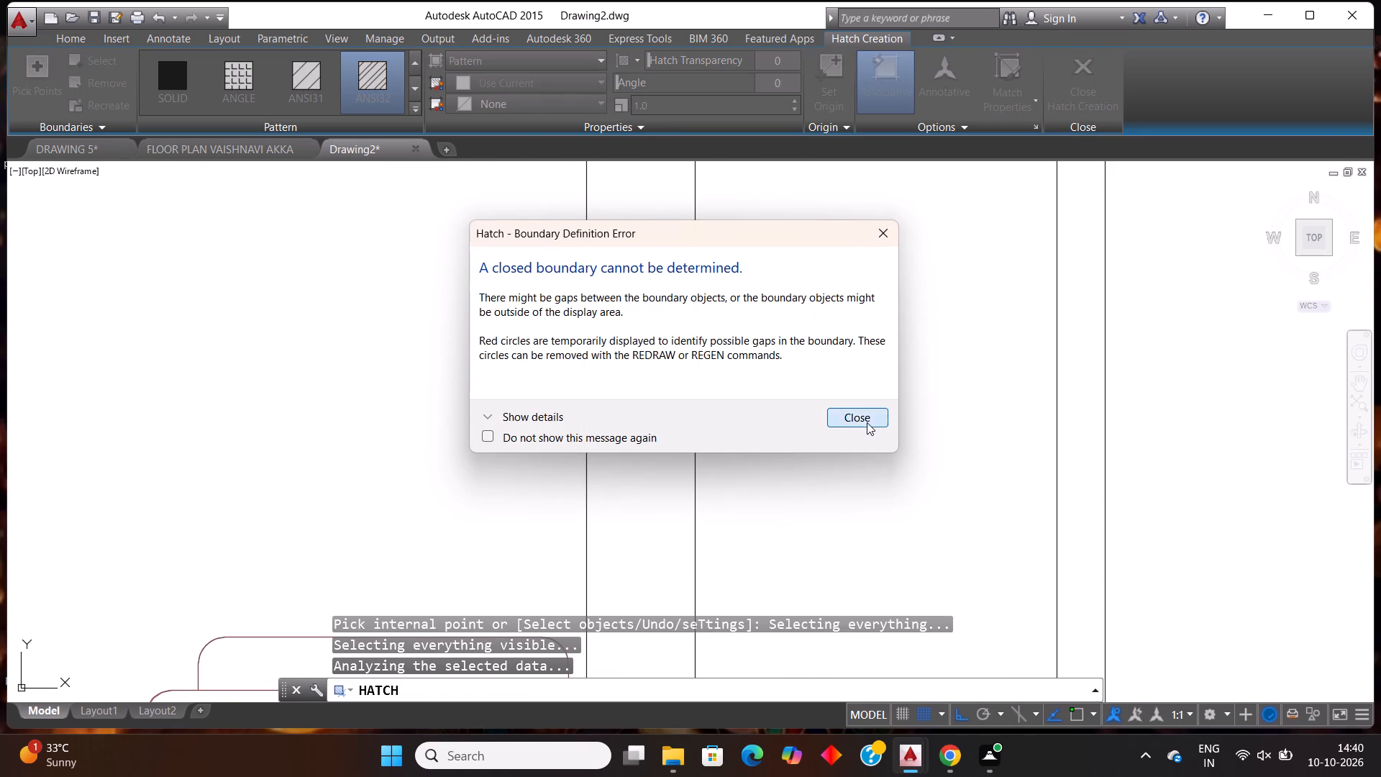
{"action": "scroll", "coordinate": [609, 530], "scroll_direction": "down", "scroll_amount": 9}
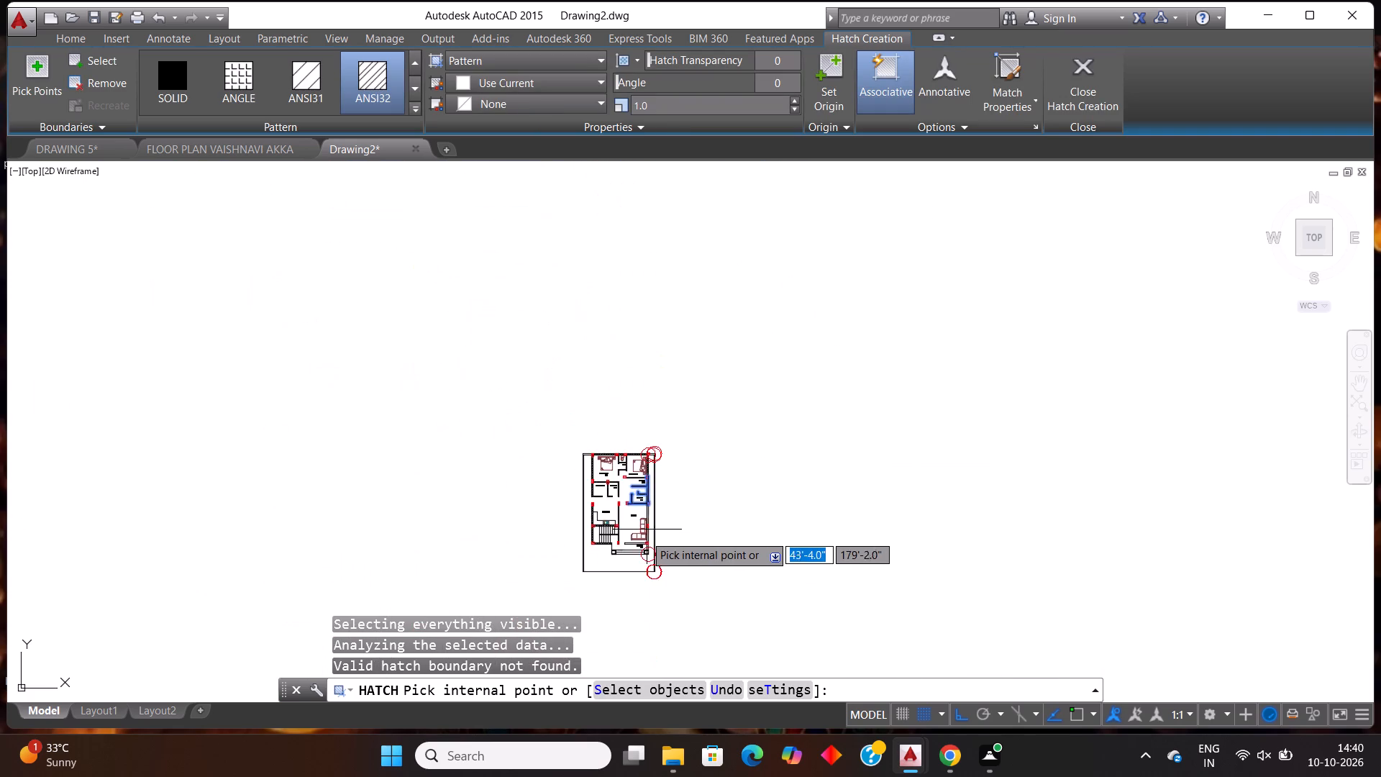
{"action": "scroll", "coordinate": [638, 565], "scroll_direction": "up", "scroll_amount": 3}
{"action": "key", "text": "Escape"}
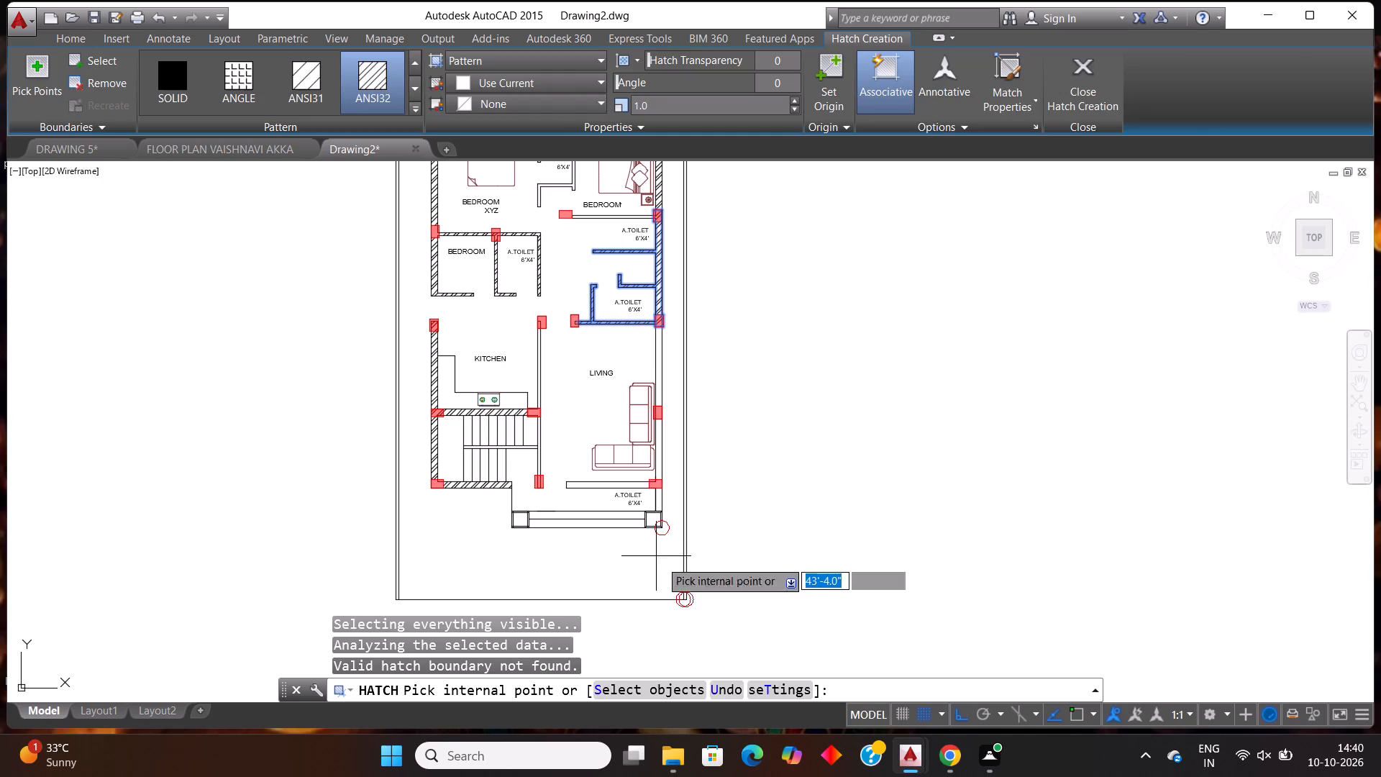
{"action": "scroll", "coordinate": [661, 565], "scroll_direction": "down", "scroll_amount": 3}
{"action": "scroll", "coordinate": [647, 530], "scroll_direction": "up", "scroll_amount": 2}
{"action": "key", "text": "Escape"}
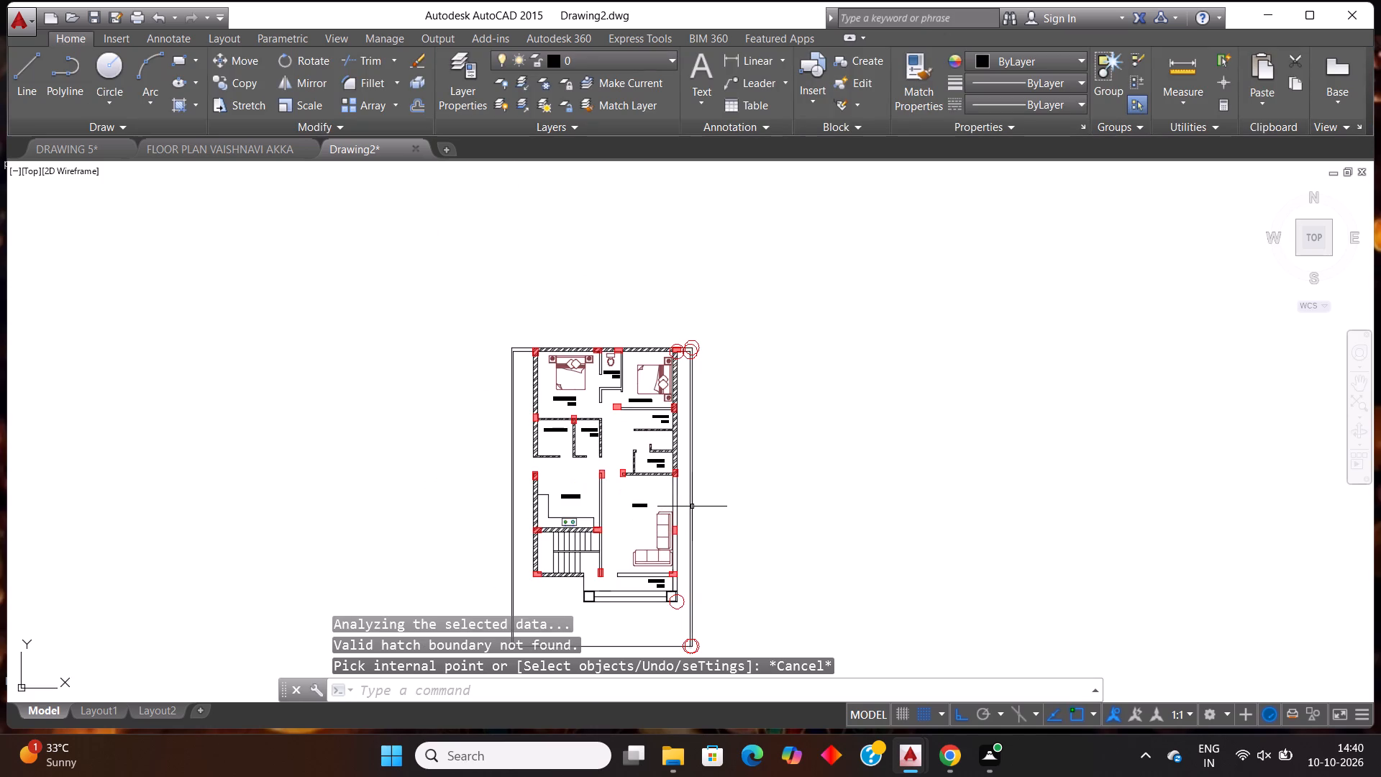
Replace the XYZ line in the upper-left bedroom's label with the room size 12'X12'6".
{"action": "scroll", "coordinate": [706, 502], "scroll_direction": "down", "scroll_amount": 2}
{"action": "scroll", "coordinate": [726, 546], "scroll_direction": "up", "scroll_amount": 2}
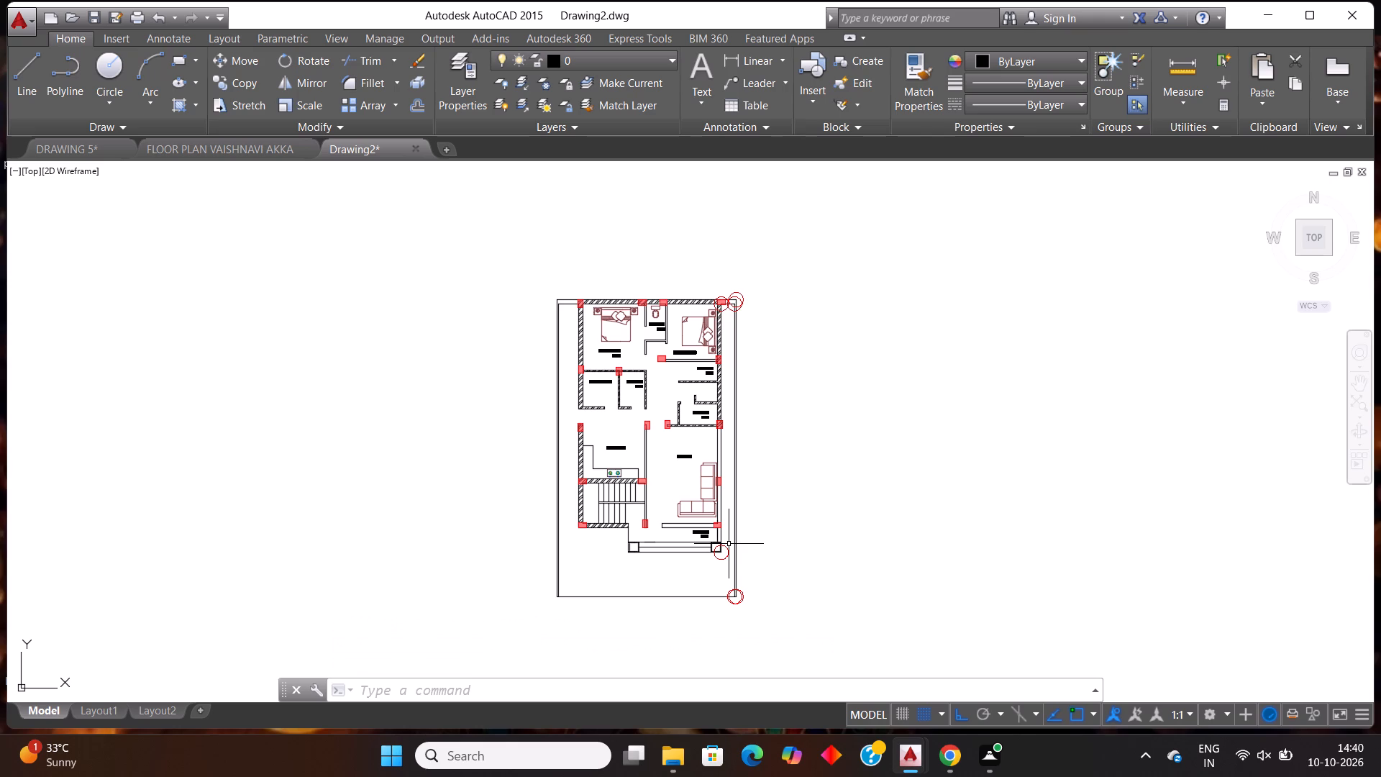
{"action": "scroll", "coordinate": [601, 350], "scroll_direction": "up", "scroll_amount": 2}
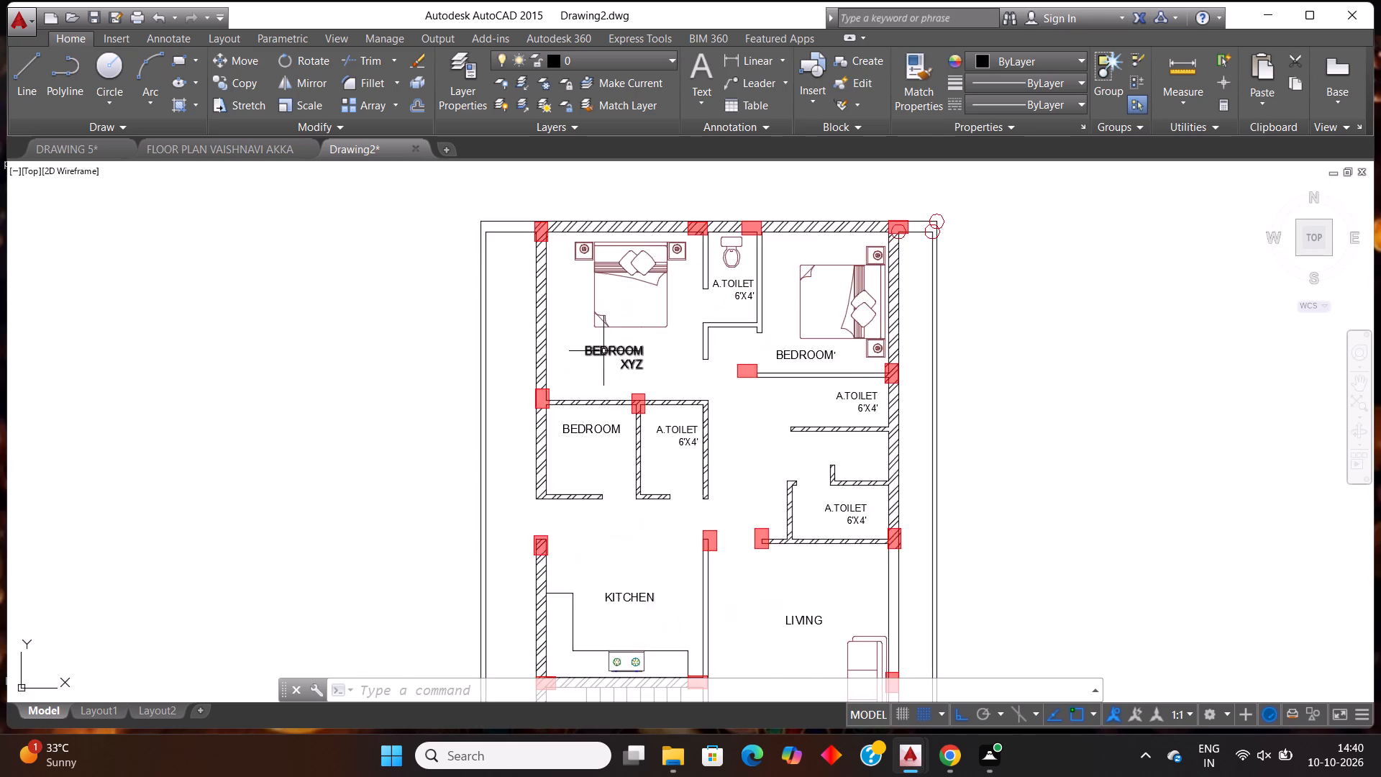
{"action": "scroll", "coordinate": [621, 344], "scroll_direction": "up", "scroll_amount": 3}
{"action": "double_click", "coordinate": [676, 374]}
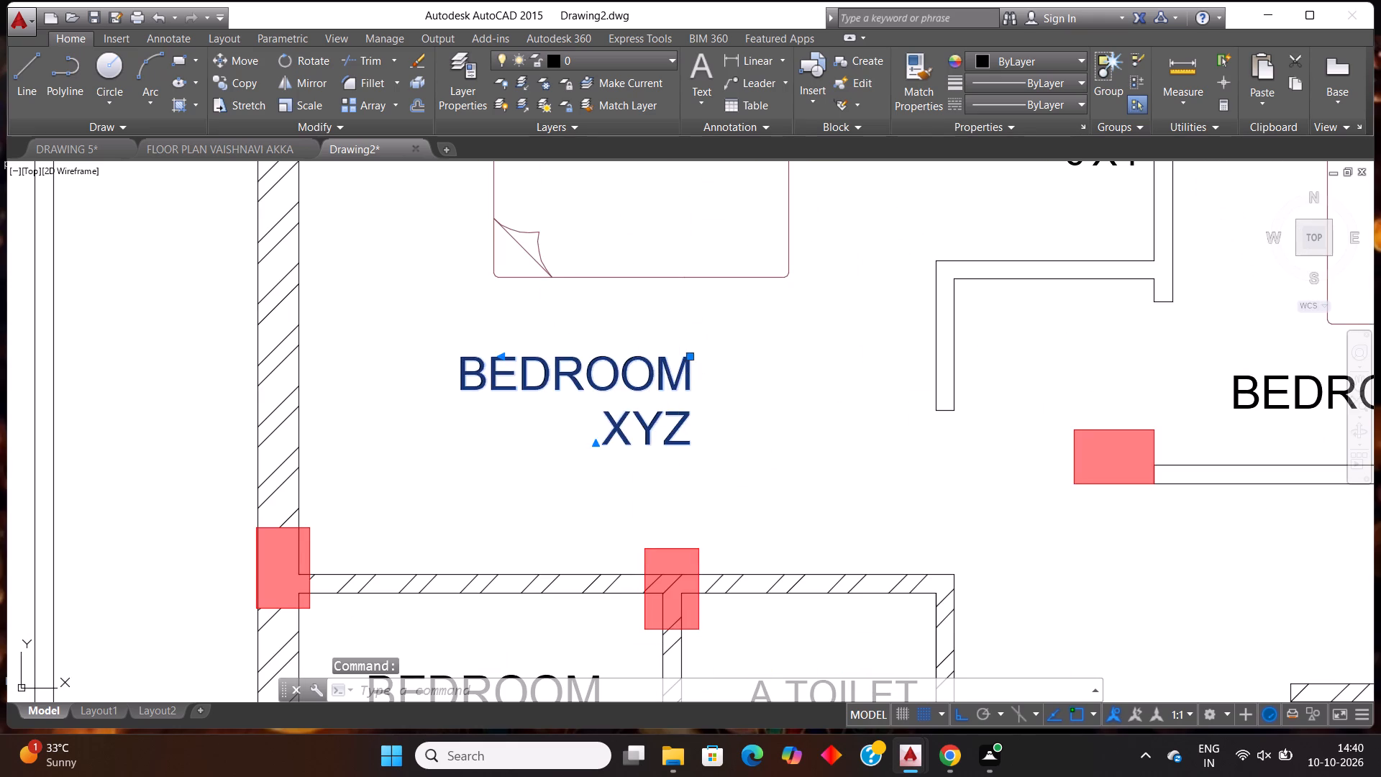
{"action": "left_click", "coordinate": [686, 442]}
{"action": "key", "text": "BackSpace"}
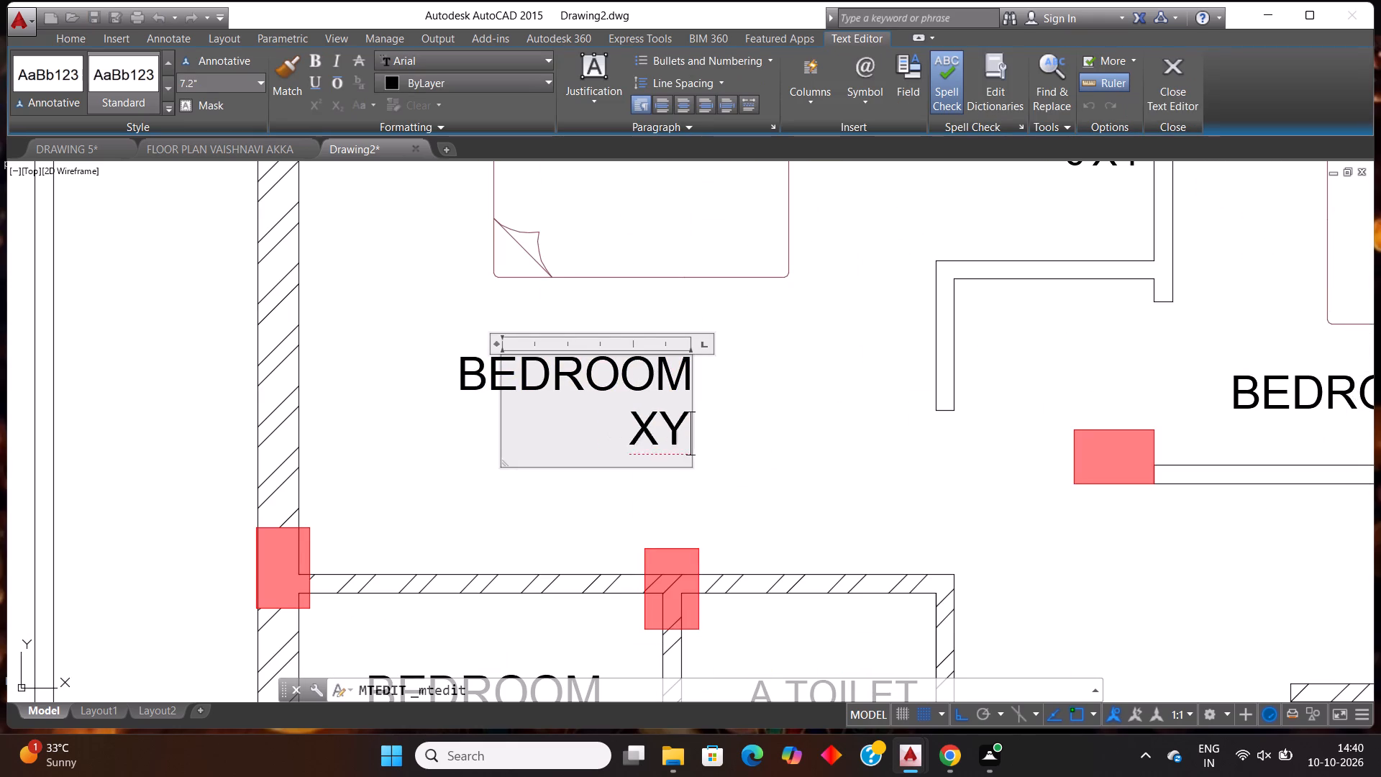
{"action": "key", "text": "BackSpace"}
{"action": "key", "text": "BackSpace"}
{"action": "type", "text": "12'"}
{"action": "key", "text": "x"}
{"action": "type", "text": "12'6\""}
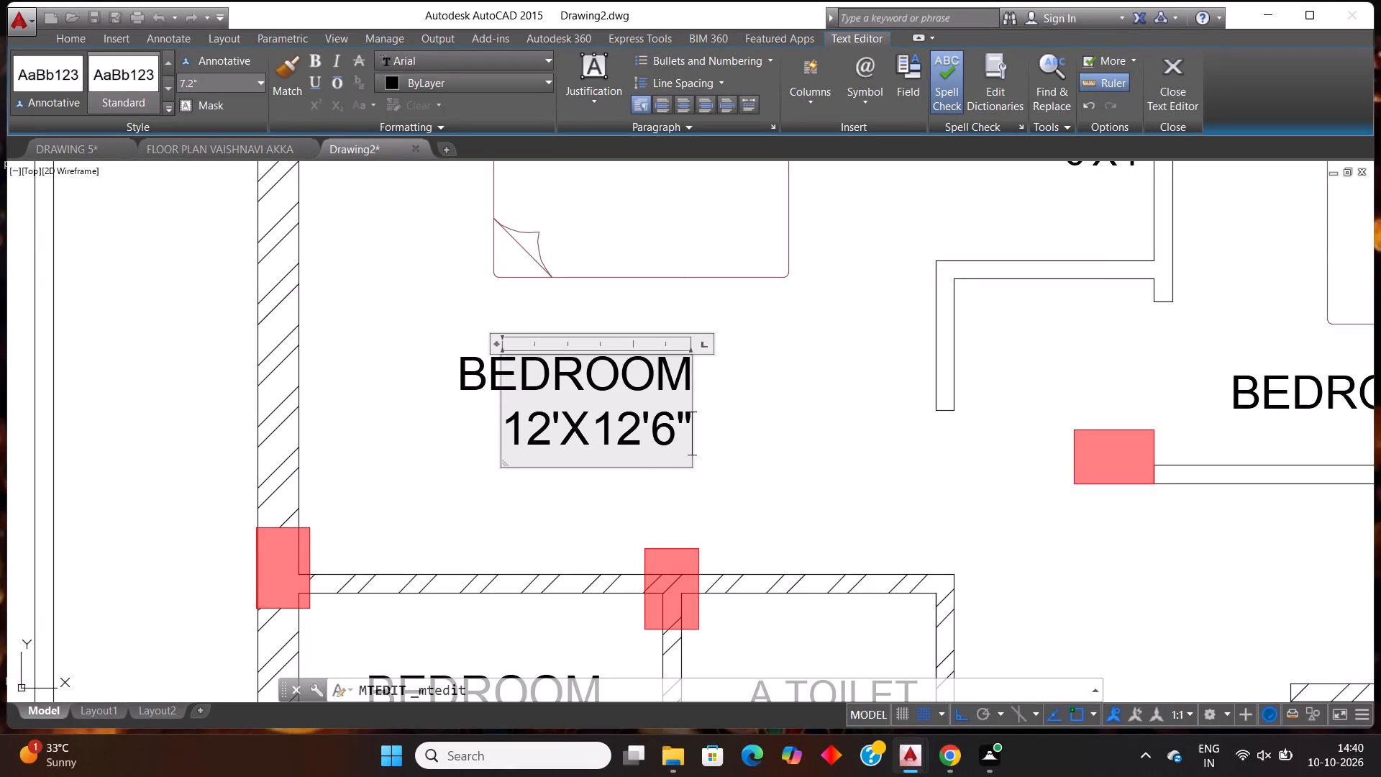
{"action": "left_click", "coordinate": [773, 382]}
Change the size line to 4'X6'9" in the label of the A.TOILET between the two upper bedrooms.
{"action": "scroll", "coordinate": [780, 396], "scroll_direction": "down", "scroll_amount": 3}
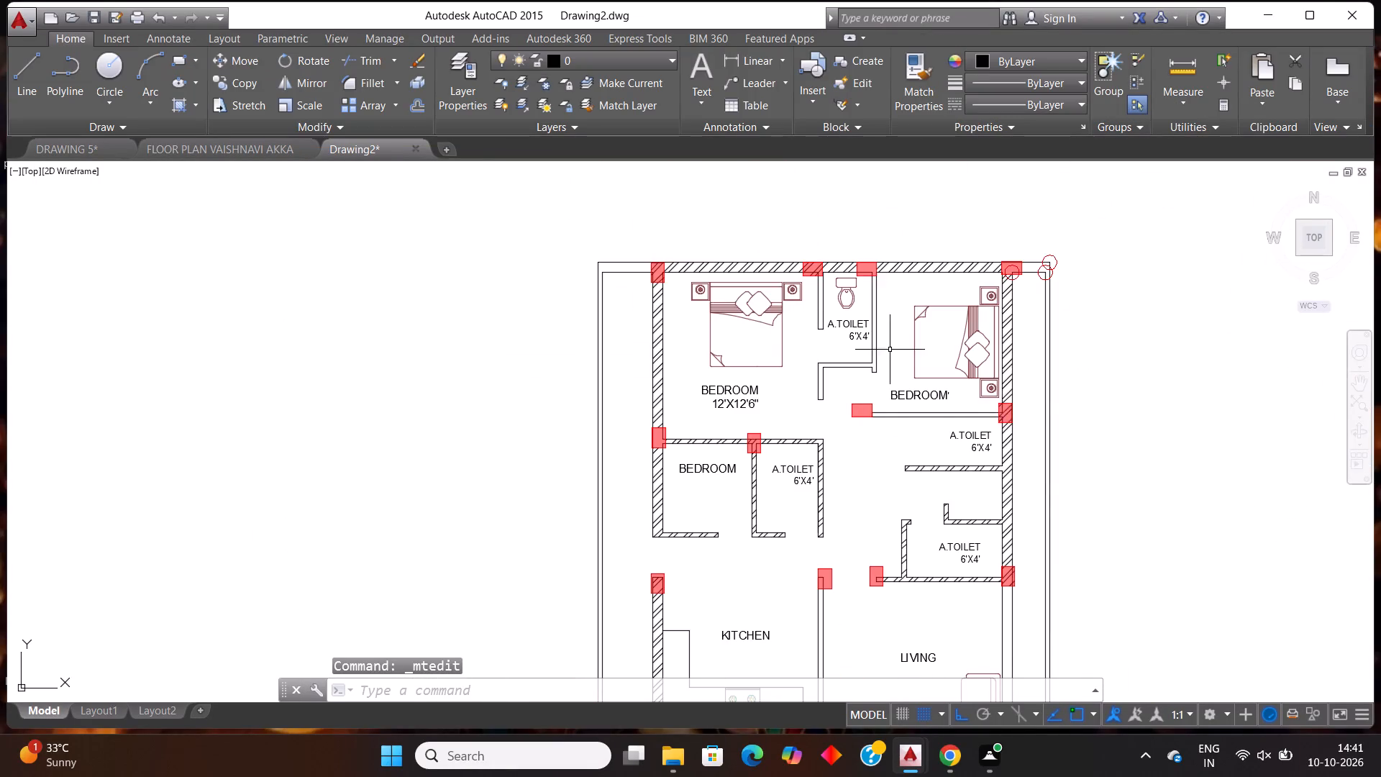
{"action": "scroll", "coordinate": [890, 350], "scroll_direction": "up", "scroll_amount": 4}
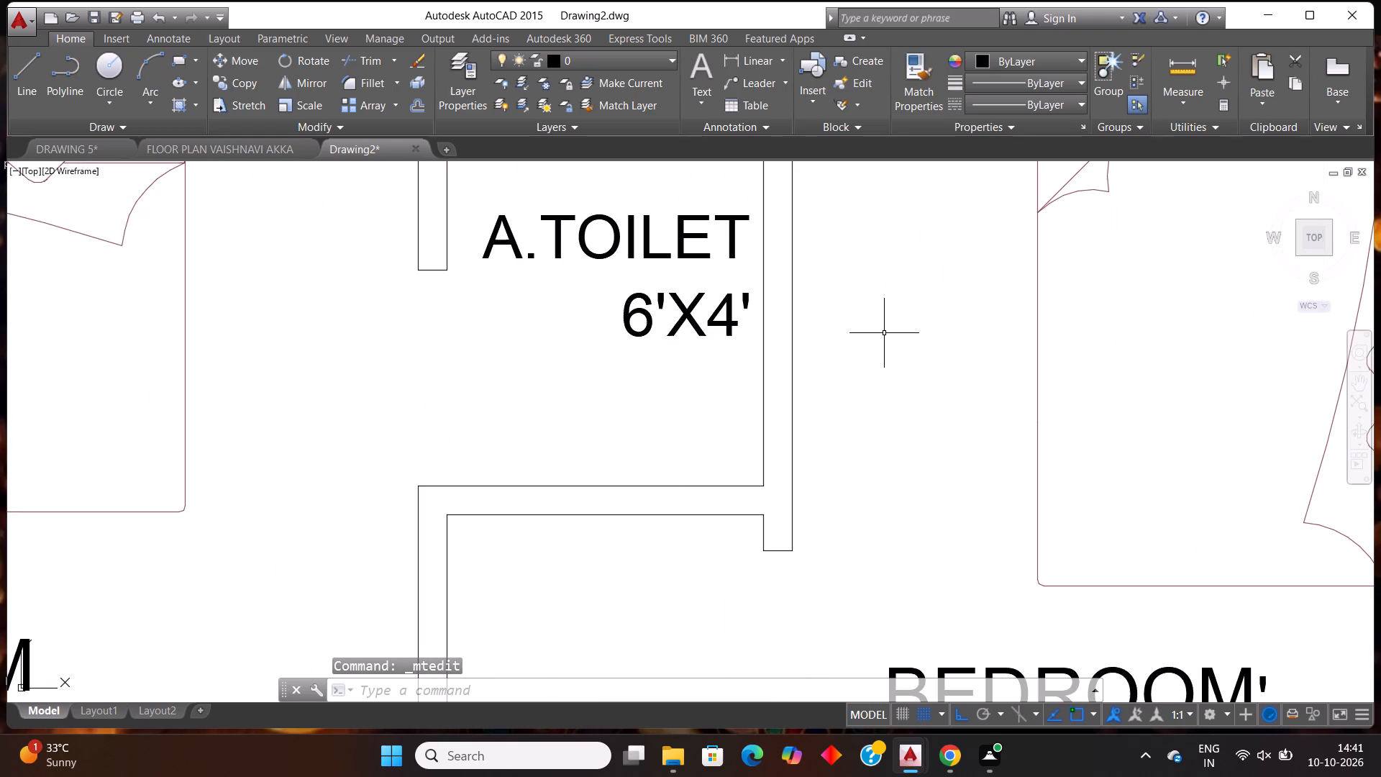
{"action": "double_click", "coordinate": [731, 317]}
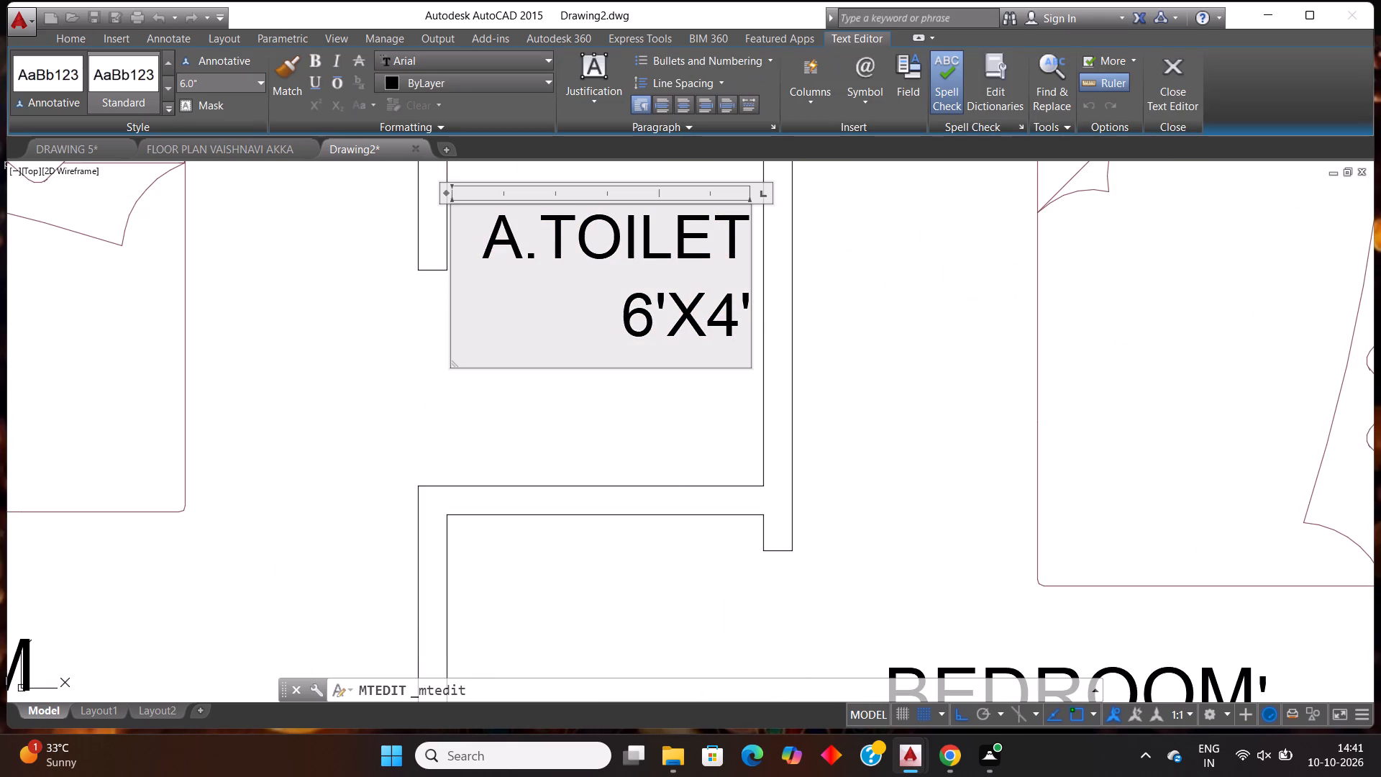
{"action": "key", "text": "BackSpace"}
{"action": "key", "text": "BackSpace"}
{"action": "key", "text": "BackSpace"}
{"action": "key", "text": "BackSpace"}
{"action": "type", "text": "4'X"}
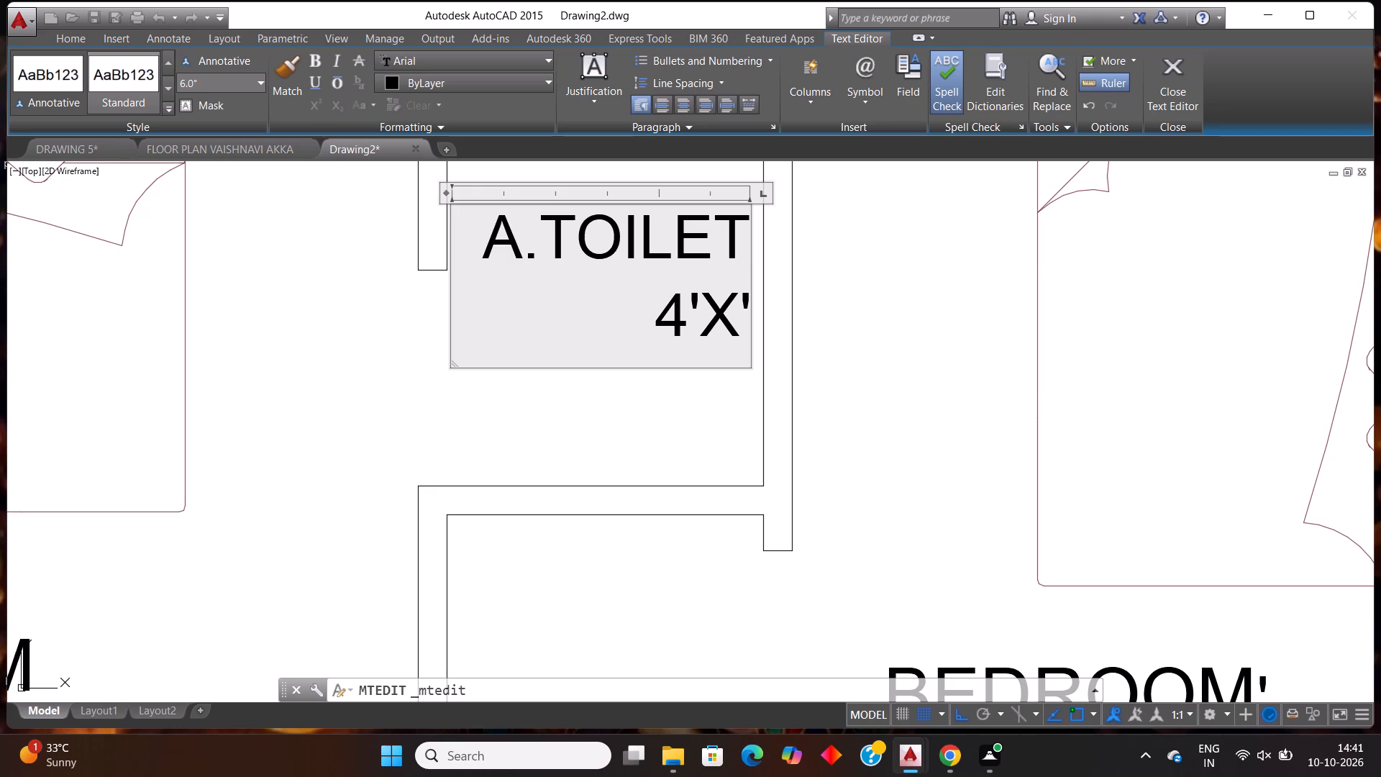
{"action": "type", "text": "6'"}
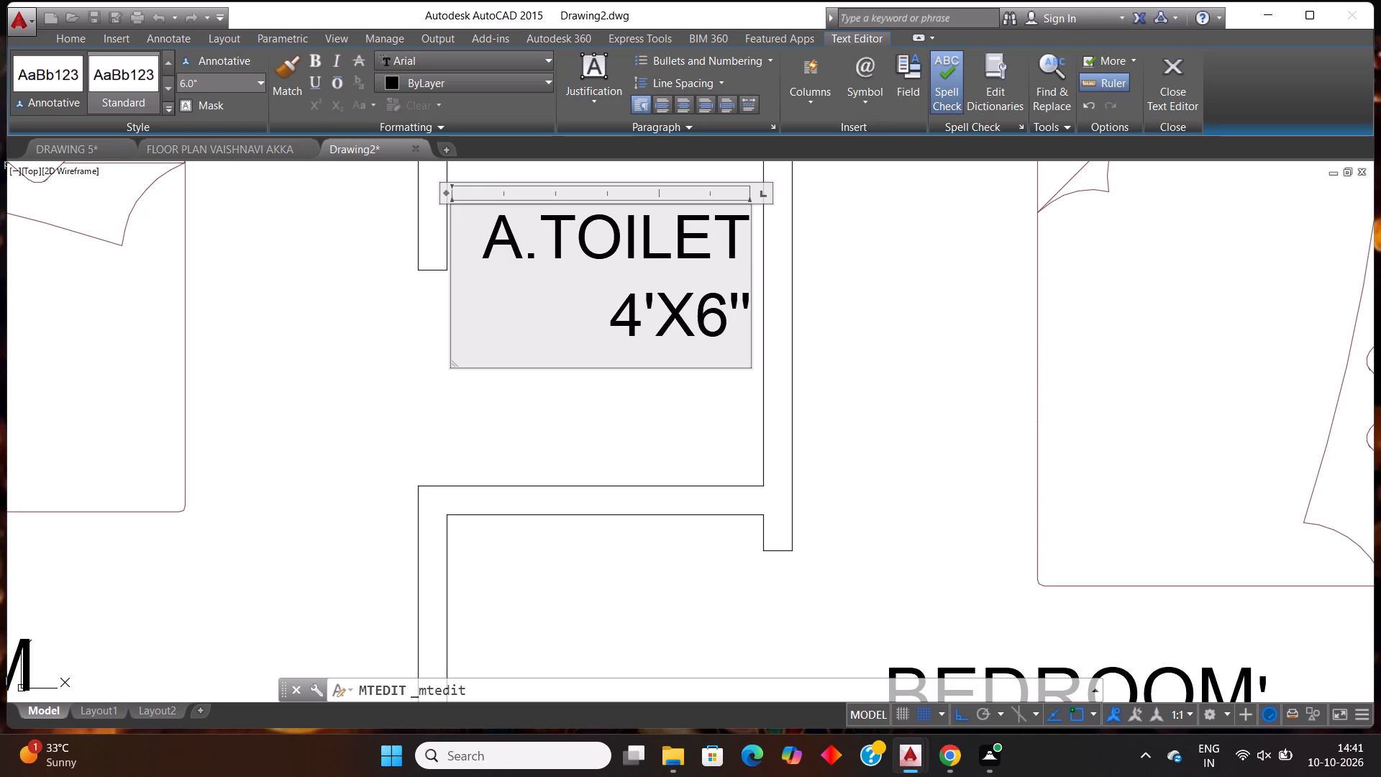
{"action": "type", "text": "9\""}
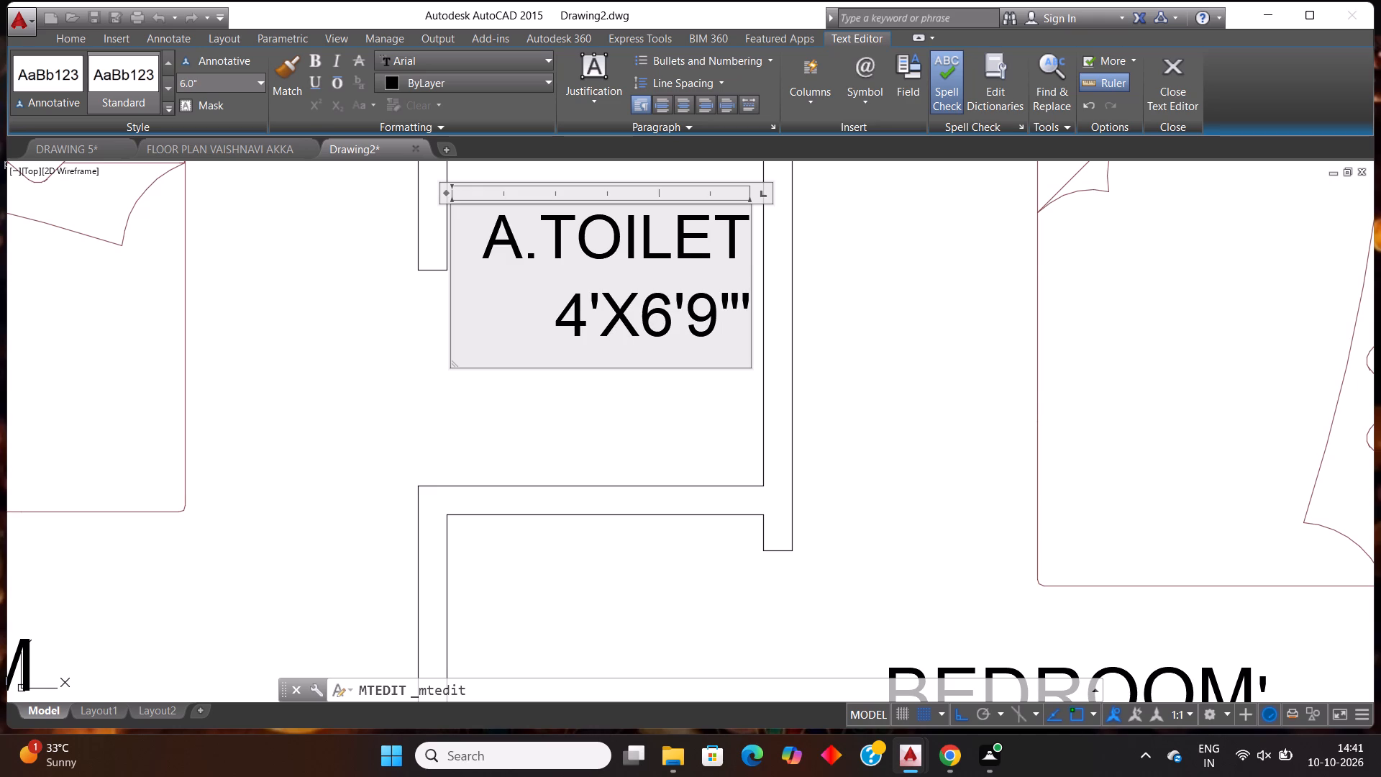
{"action": "key", "text": "BackSpace"}
{"action": "key", "text": "Right"}
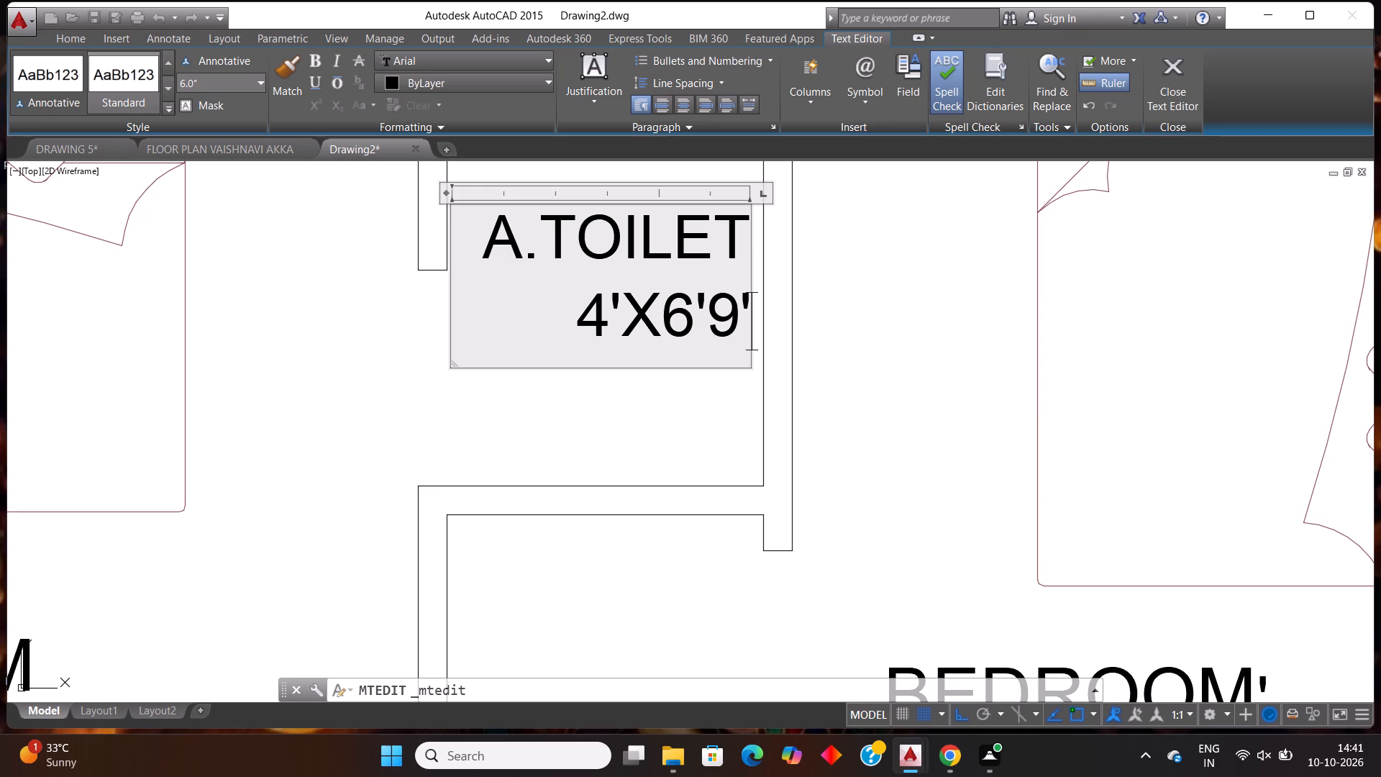
{"action": "key", "text": "BackSpace"}
{"action": "key", "text": "shift+quotedbl"}
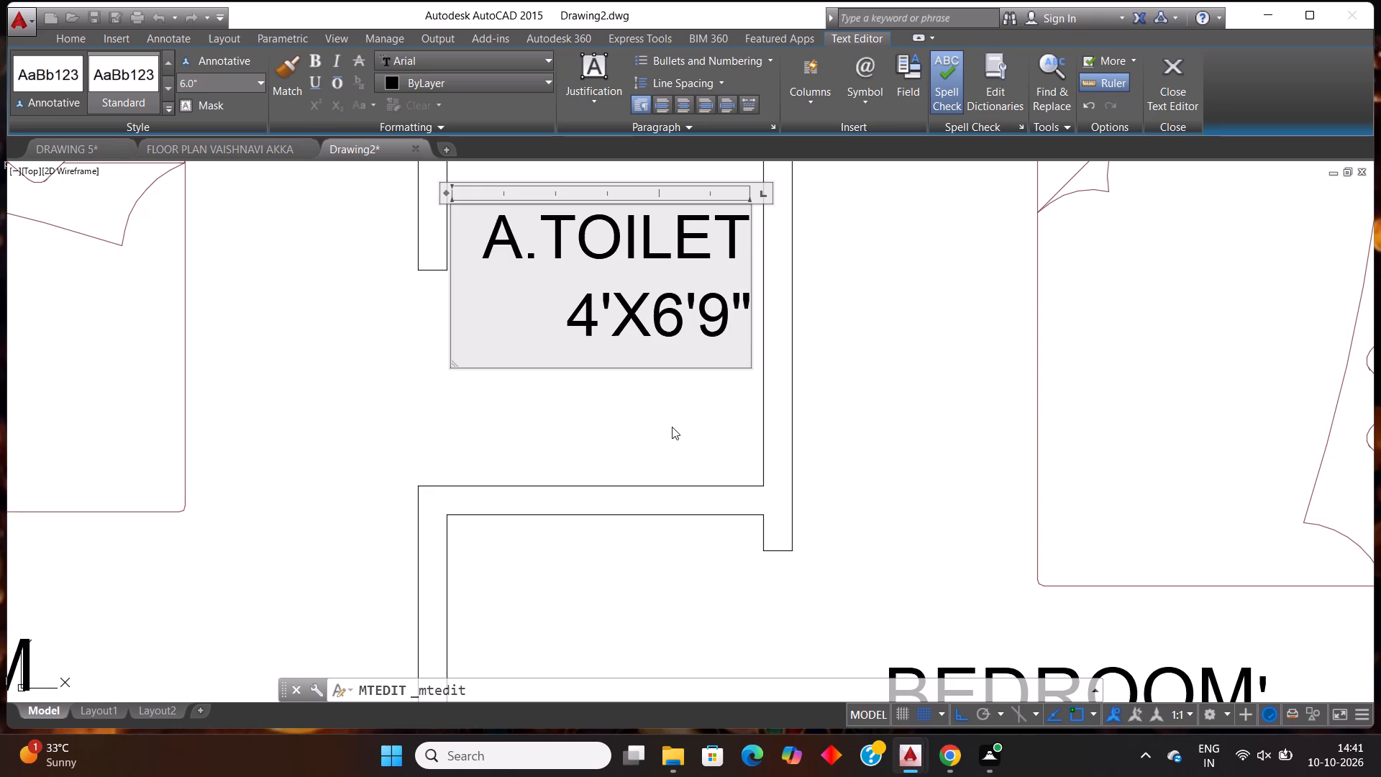
{"action": "left_click", "coordinate": [672, 427]}
Add the room size 10'2"X10'6" on a second line of the upper-right bedroom's label, removing the stray apostrophe.
{"action": "scroll", "coordinate": [641, 489], "scroll_direction": "down", "scroll_amount": 3}
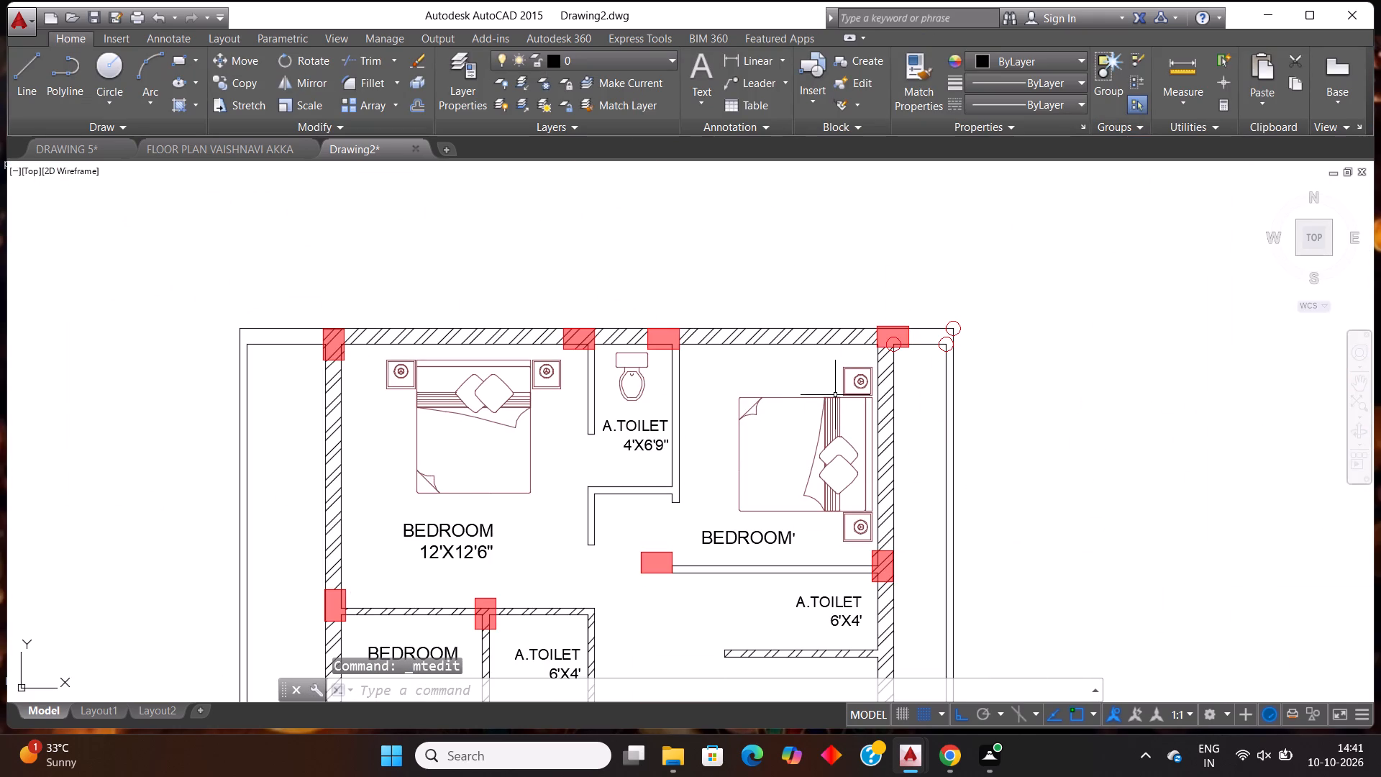
{"action": "scroll", "coordinate": [857, 411], "scroll_direction": "down", "scroll_amount": 1}
{"action": "scroll", "coordinate": [872, 460], "scroll_direction": "up", "scroll_amount": 2}
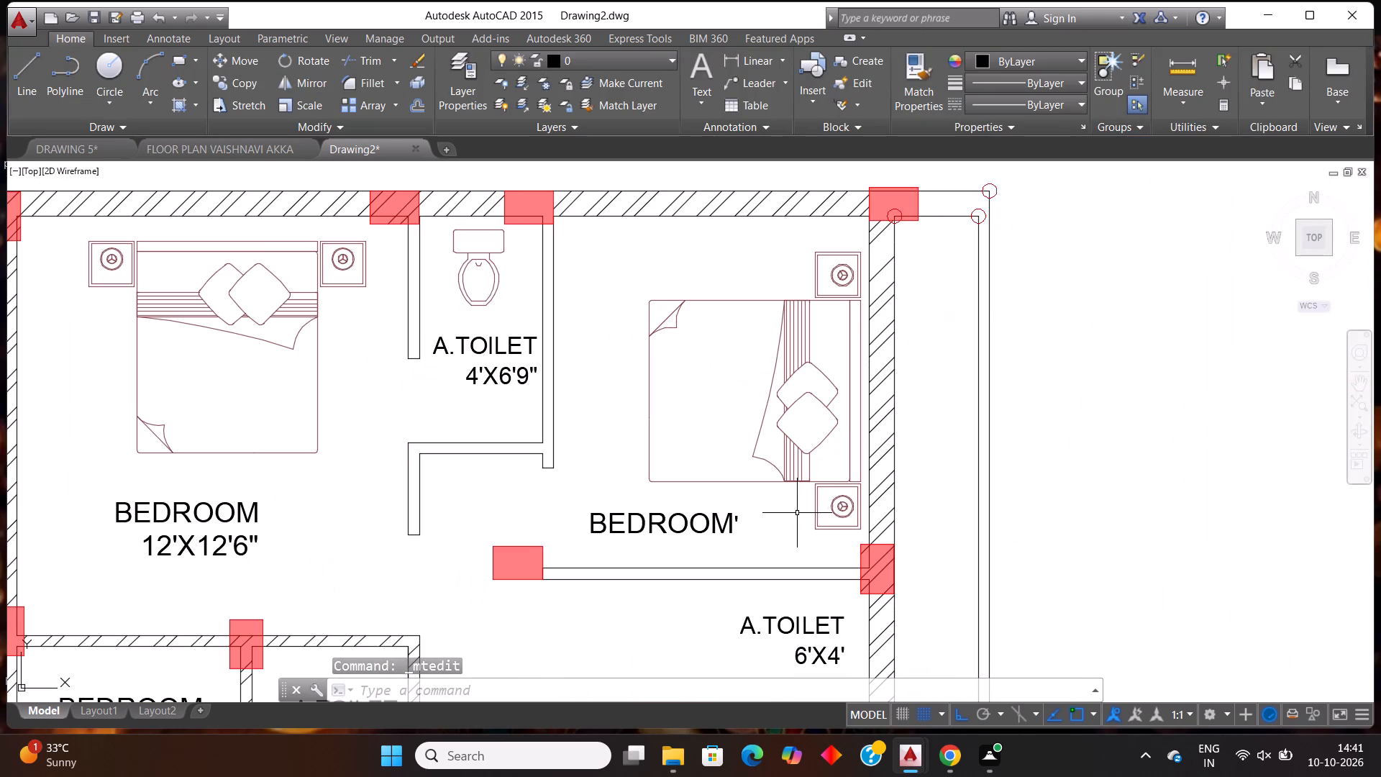
{"action": "double_click", "coordinate": [711, 530]}
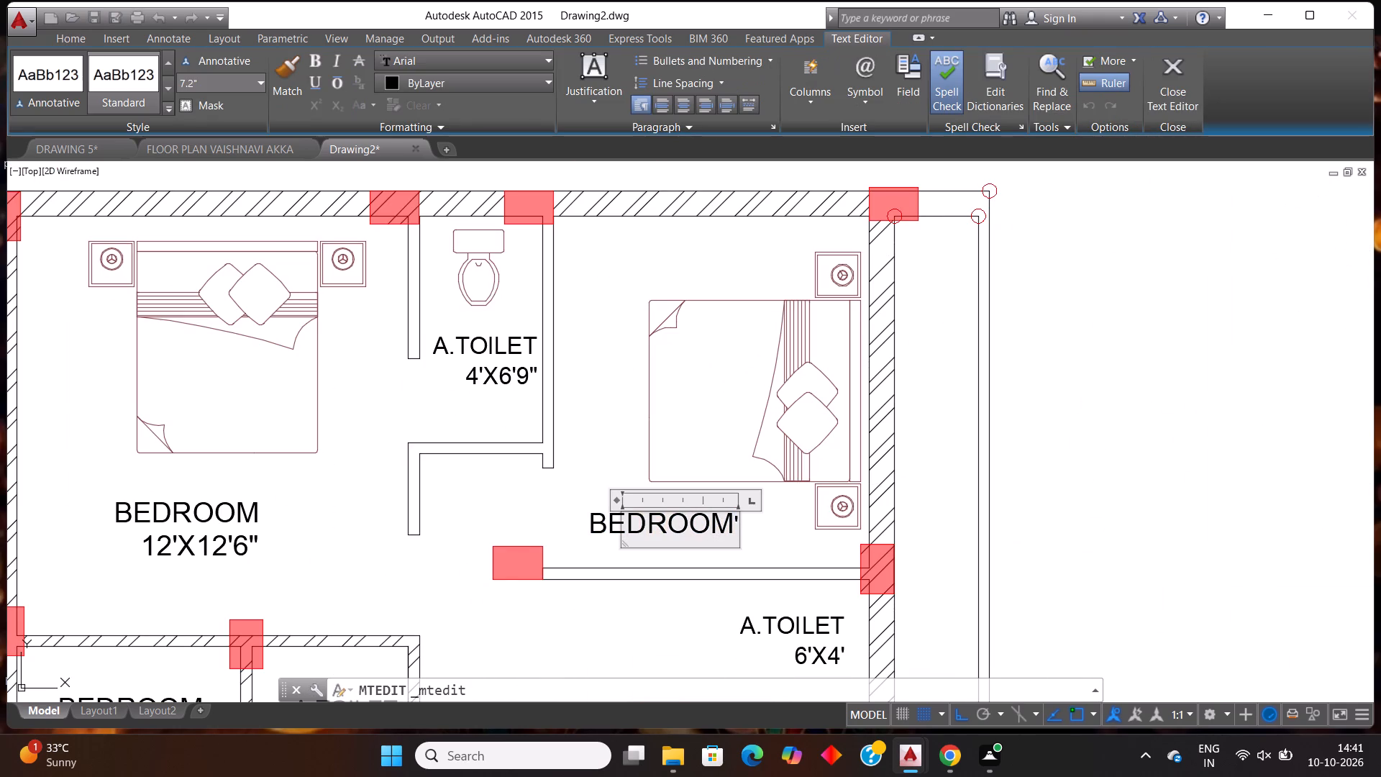
{"action": "left_click", "coordinate": [735, 530]}
{"action": "key", "text": "Return"}
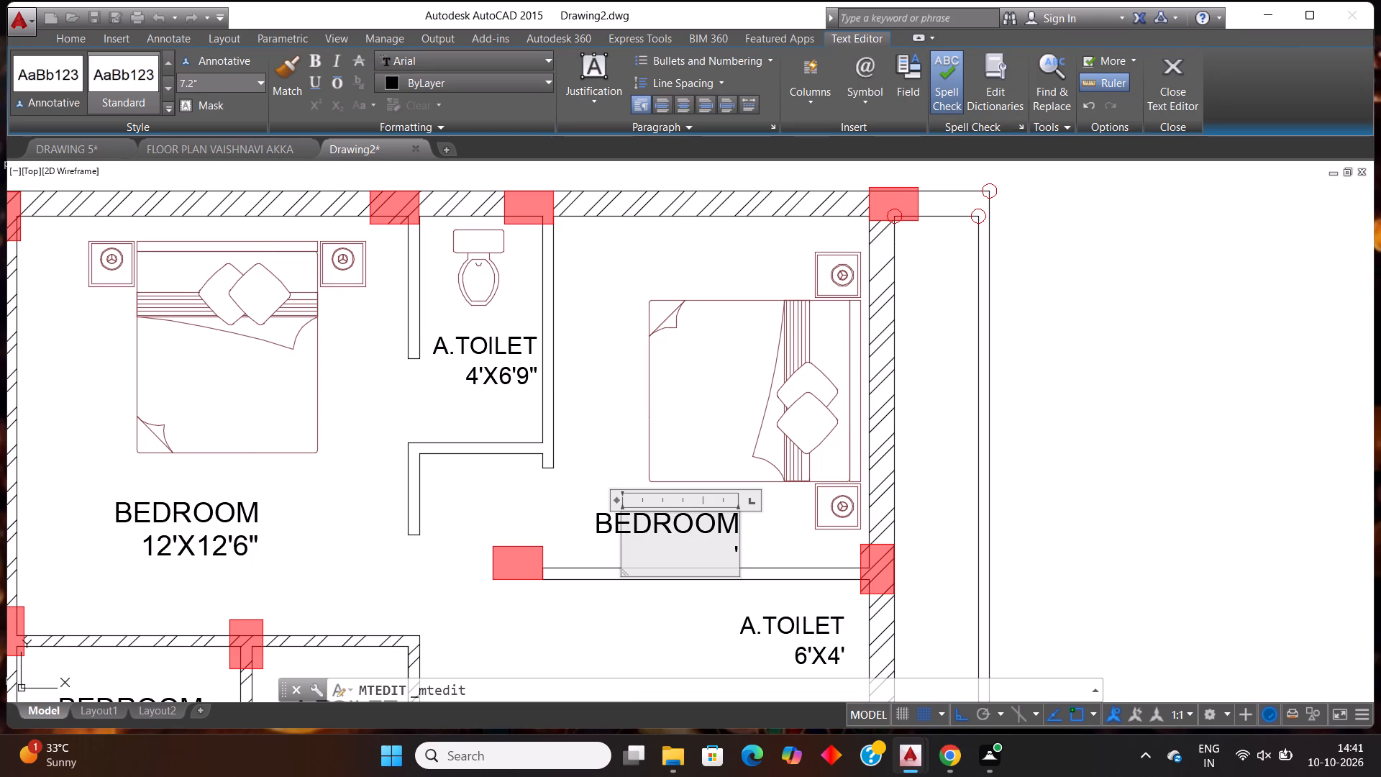
{"action": "type", "text": "10'2\""}
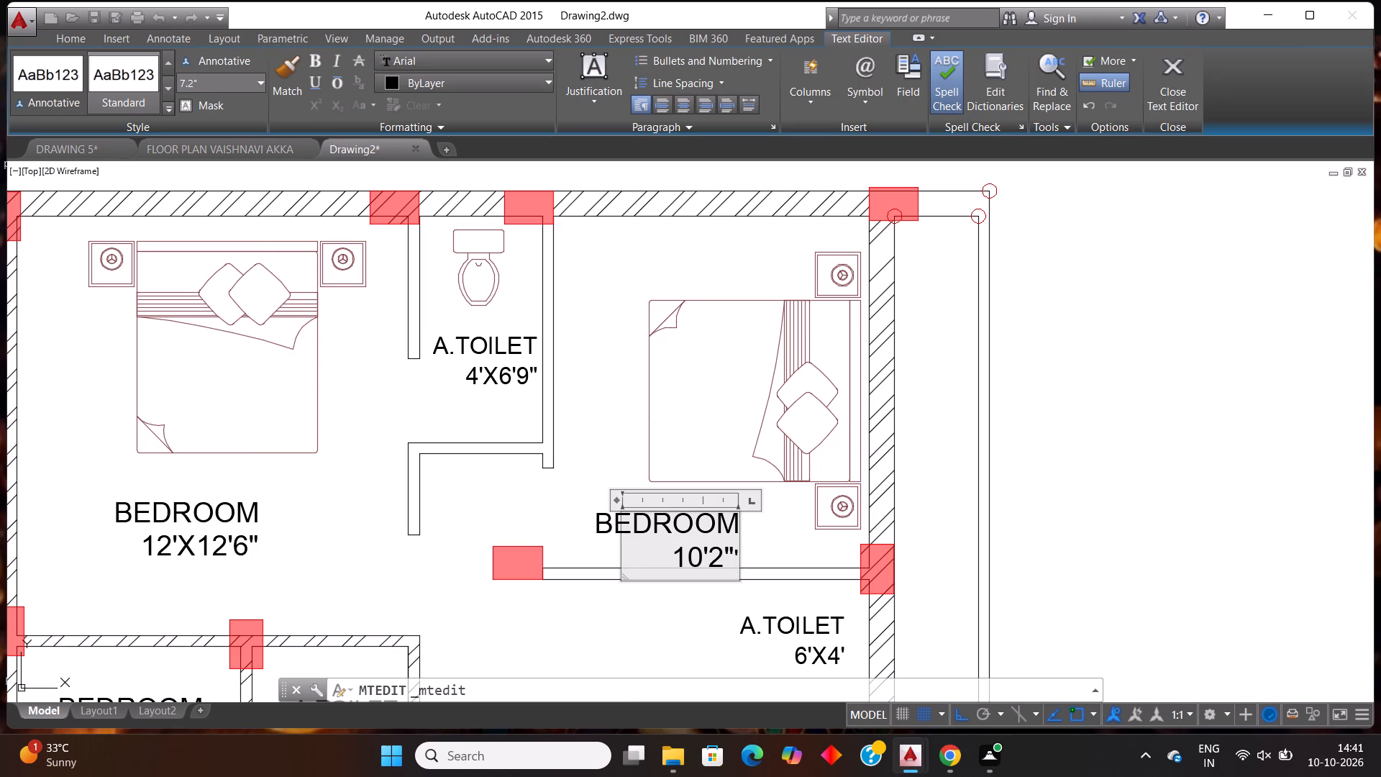
{"action": "key", "text": "x"}
{"action": "type", "text": "10'6\""}
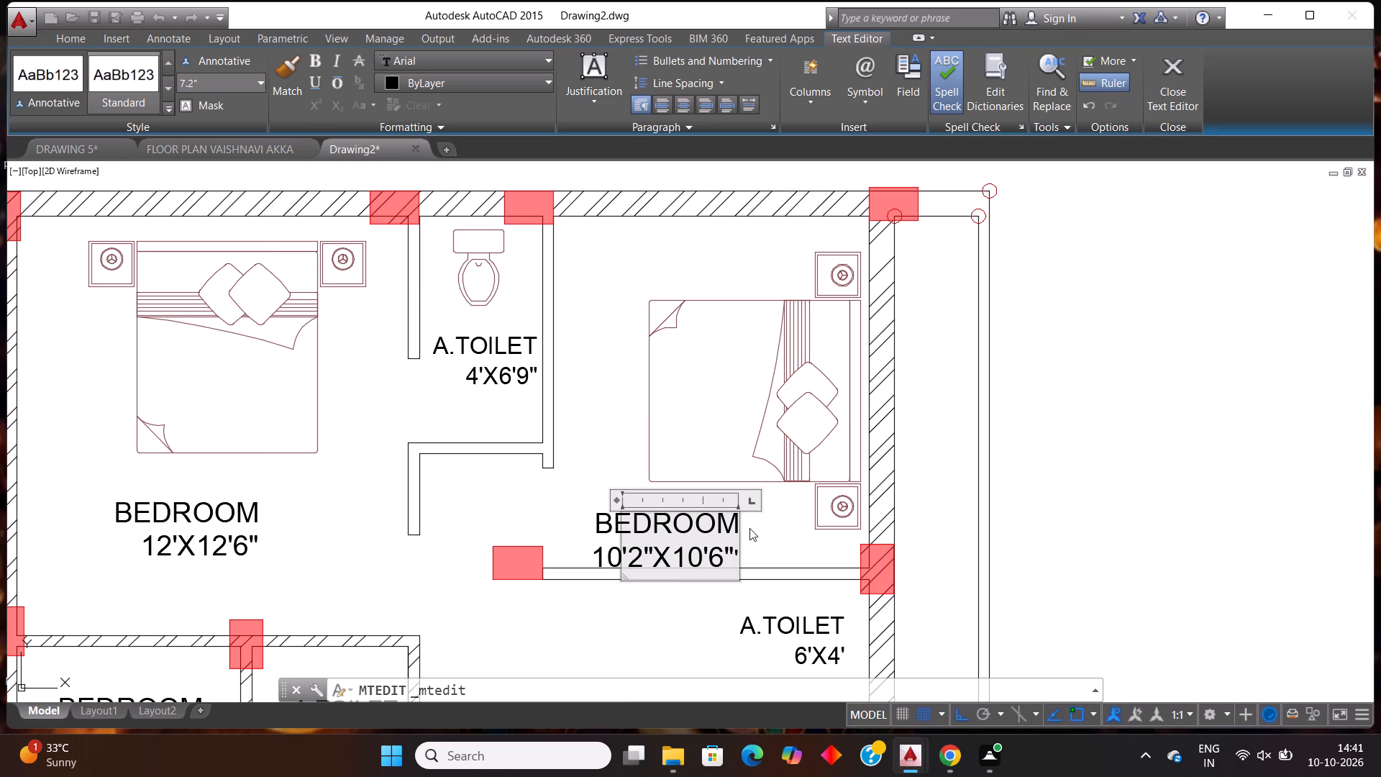
{"action": "key", "text": "Right"}
{"action": "key", "text": "BackSpace"}
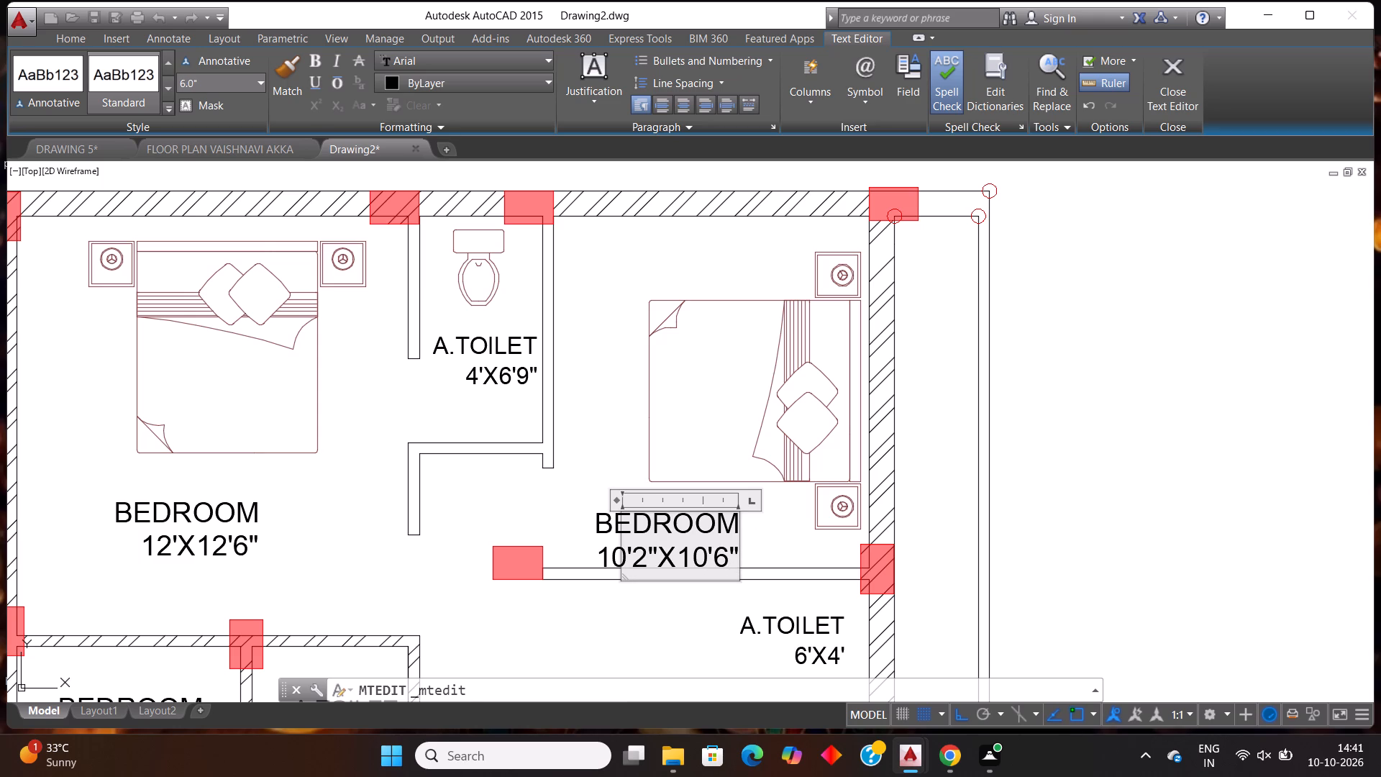
{"action": "left_click", "coordinate": [760, 527]}
Replace the A.TOILET label directly below the upper-right bedroom with WASHING and the size 7'3"X4' on a second line.
{"action": "scroll", "coordinate": [760, 527], "scroll_direction": "down", "scroll_amount": 2}
{"action": "scroll", "coordinate": [747, 589], "scroll_direction": "up", "scroll_amount": 2}
{"action": "scroll", "coordinate": [756, 582], "scroll_direction": "down", "scroll_amount": 1}
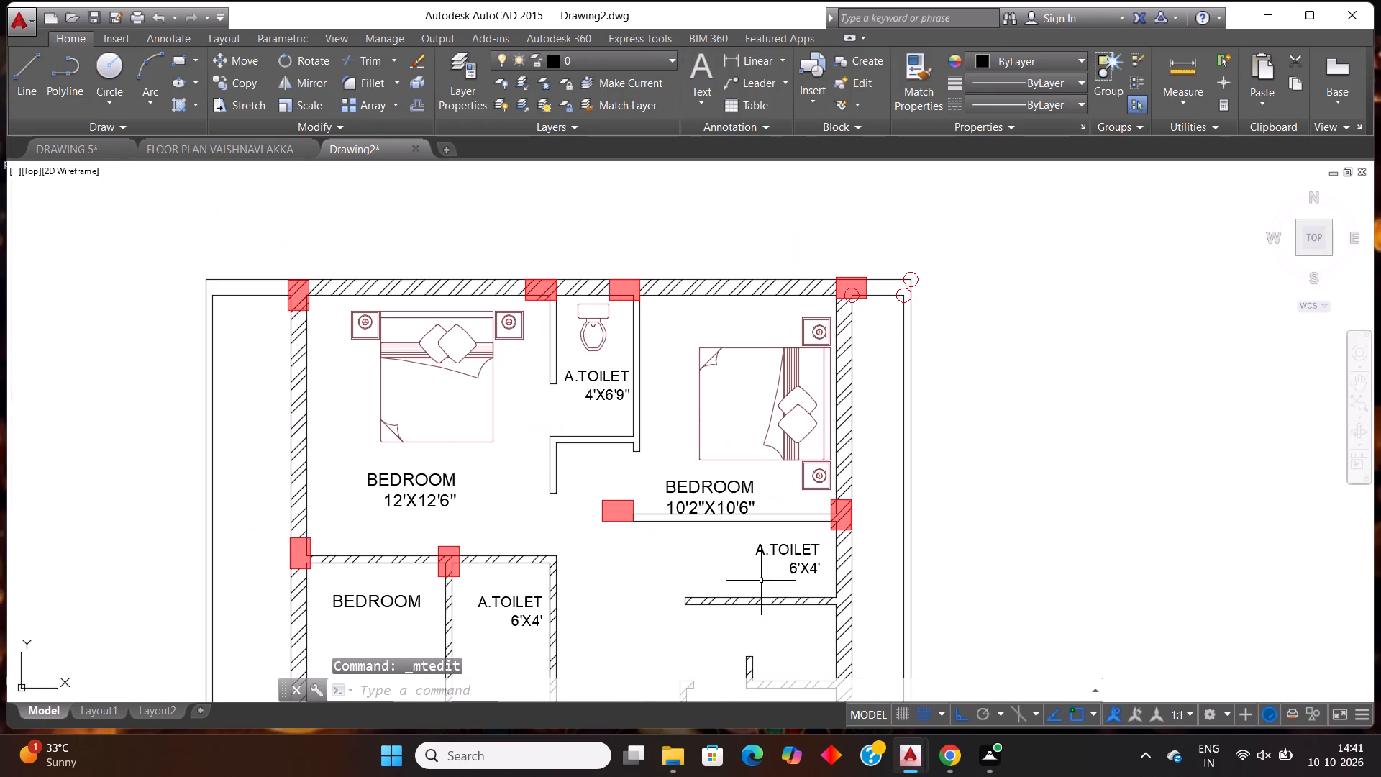
{"action": "scroll", "coordinate": [823, 614], "scroll_direction": "up", "scroll_amount": 2}
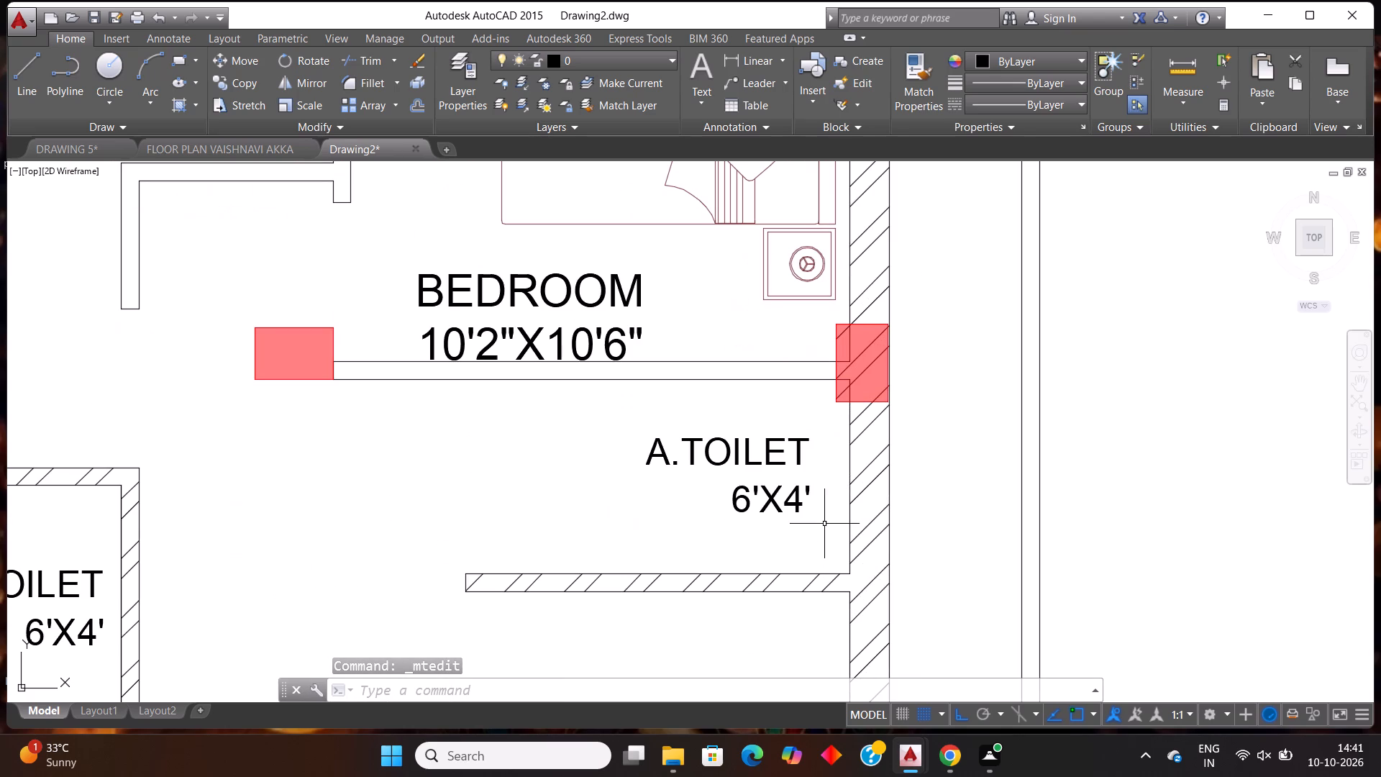
{"action": "double_click", "coordinate": [803, 509]}
{"action": "double_click", "coordinate": [794, 514]}
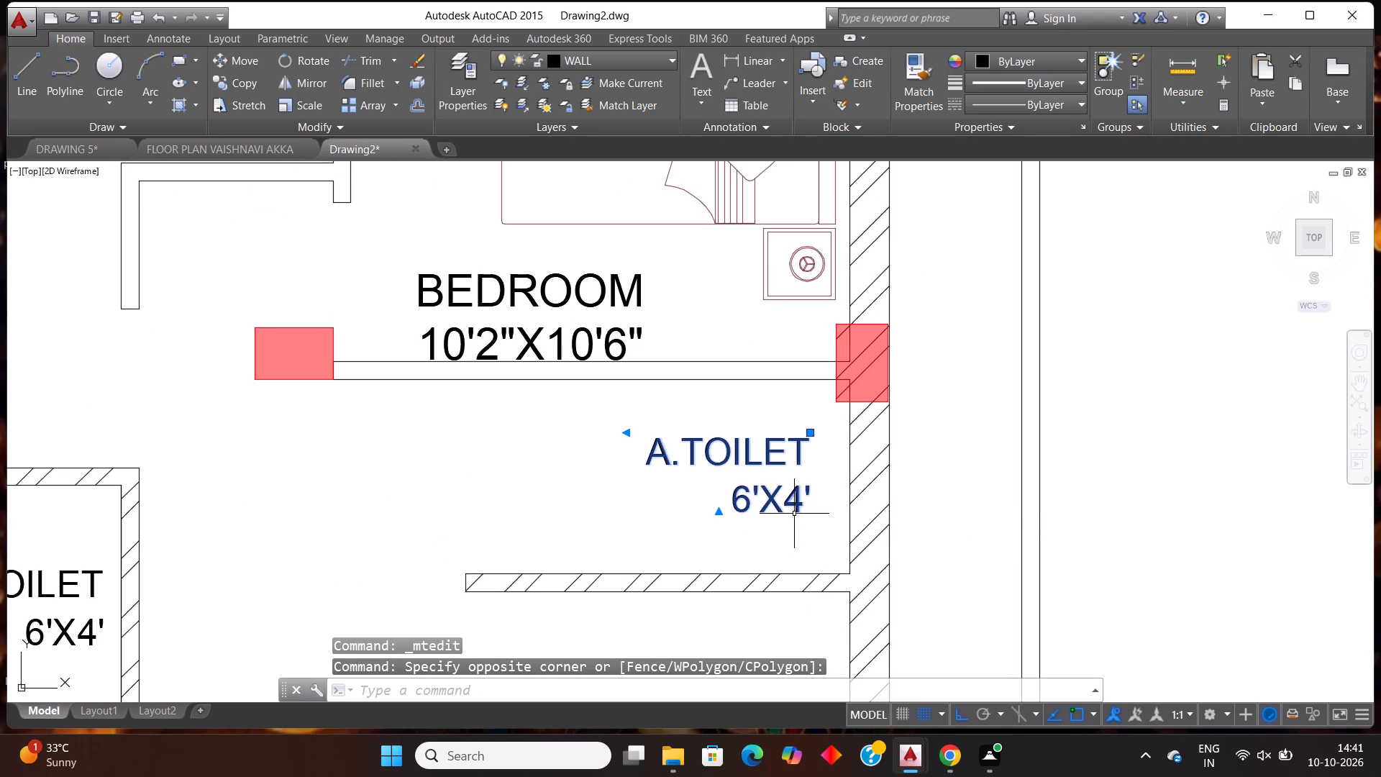
{"action": "left_click", "coordinate": [794, 514]}
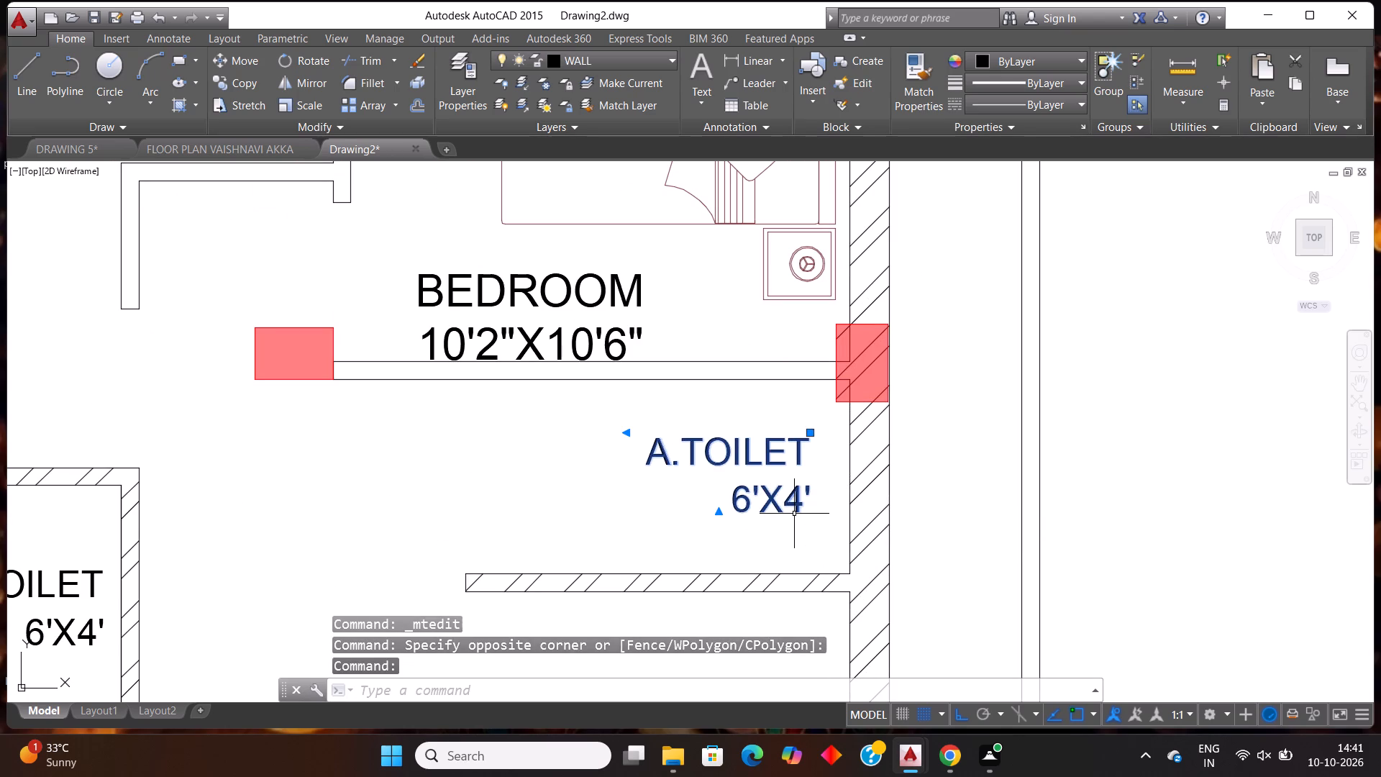
{"action": "double_click", "coordinate": [797, 506]}
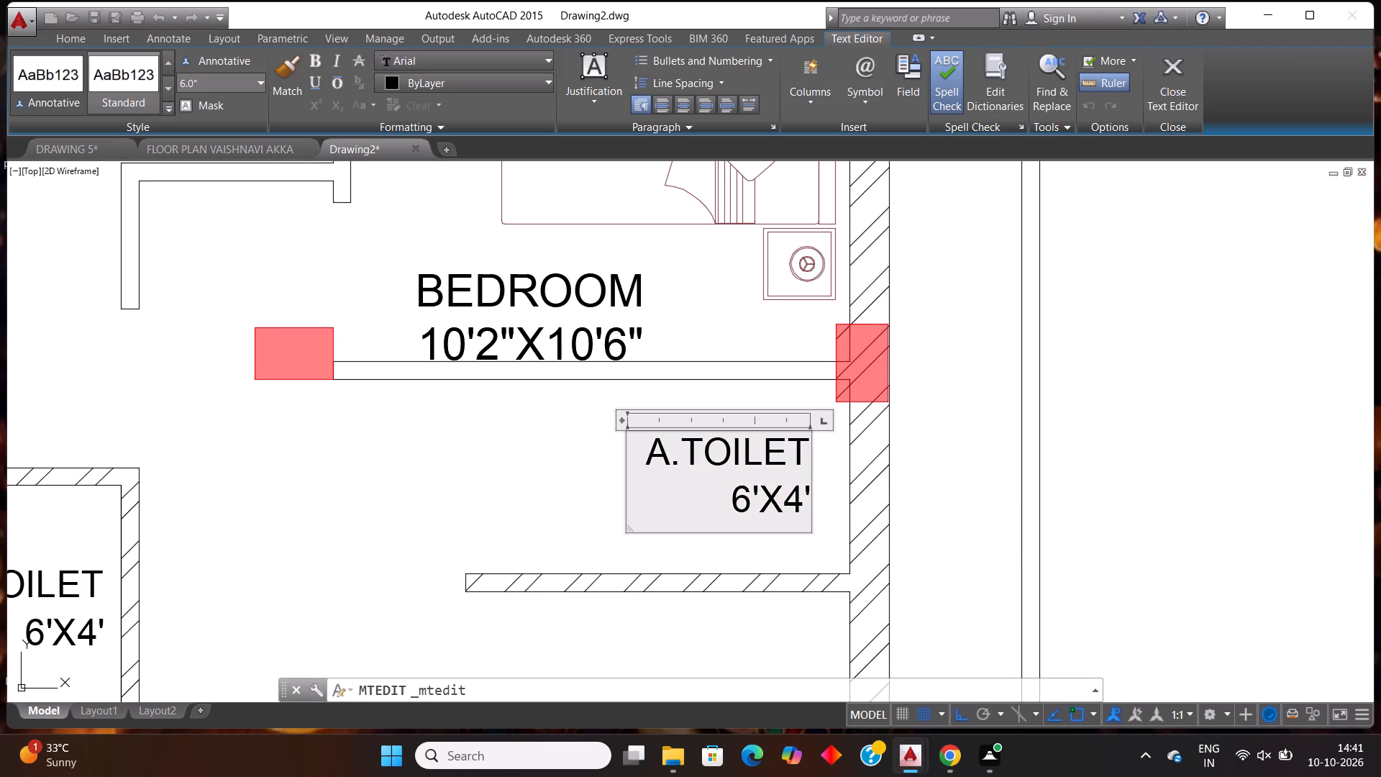
{"action": "key", "text": "BackSpace"}
{"action": "key", "text": "BackSpace"}
{"action": "key", "text": "BackSpace"}
{"action": "key", "text": "BackSpace"}
{"action": "key", "text": "BackSpace"}
{"action": "key", "text": "BackSpace"}
{"action": "key", "text": "BackSpace"}
{"action": "key", "text": "BackSpace"}
{"action": "key", "text": "BackSpace"}
{"action": "key", "text": "BackSpace"}
{"action": "key", "text": "BackSpace"}
{"action": "key", "text": "BackSpace"}
{"action": "key", "text": "BackSpace"}
{"action": "key", "text": "BackSpace"}
{"action": "key", "text": "BackSpace"}
{"action": "key", "text": "BackSpace"}
{"action": "key", "text": "BackSpace"}
{"action": "key", "text": "BackSpace"}
{"action": "key", "text": "BackSpace"}
{"action": "type", "text": "WASHING"}
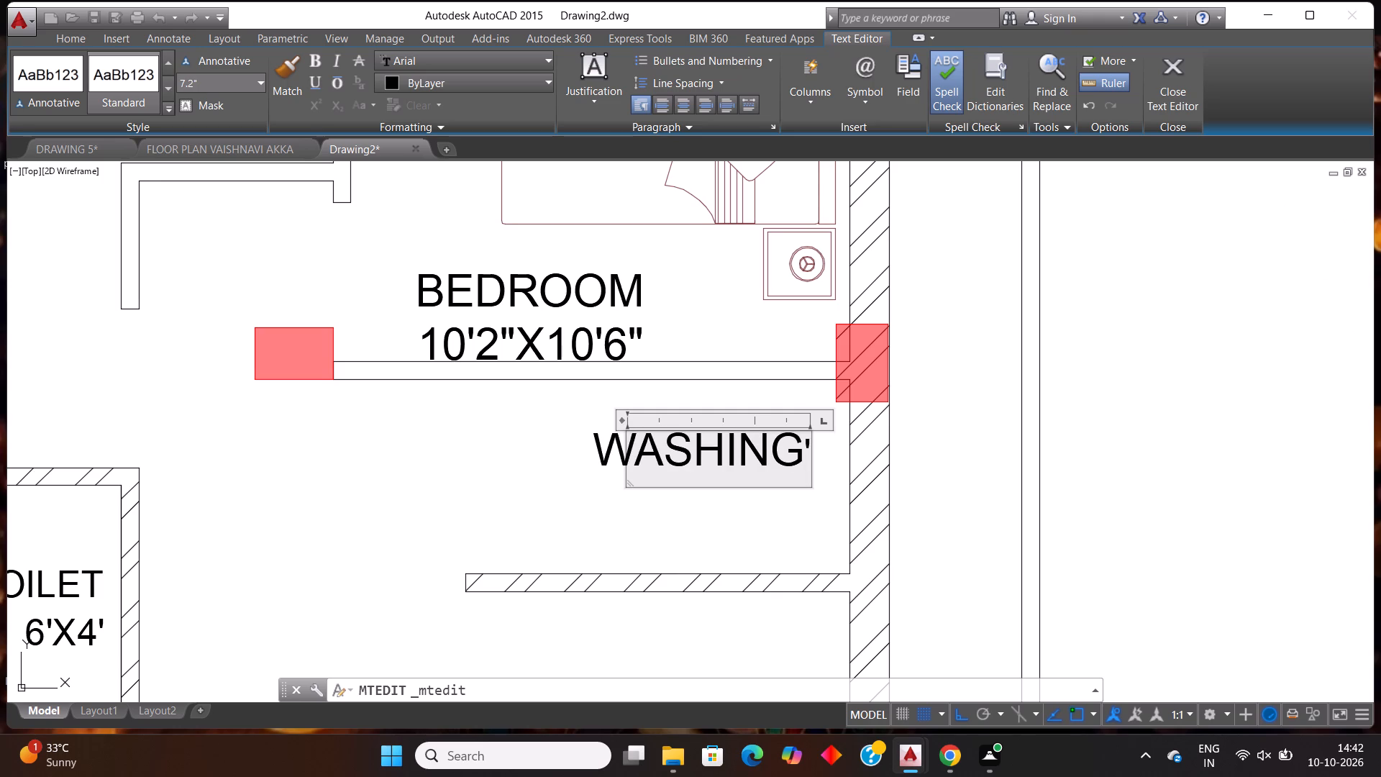
{"action": "key", "text": "Return"}
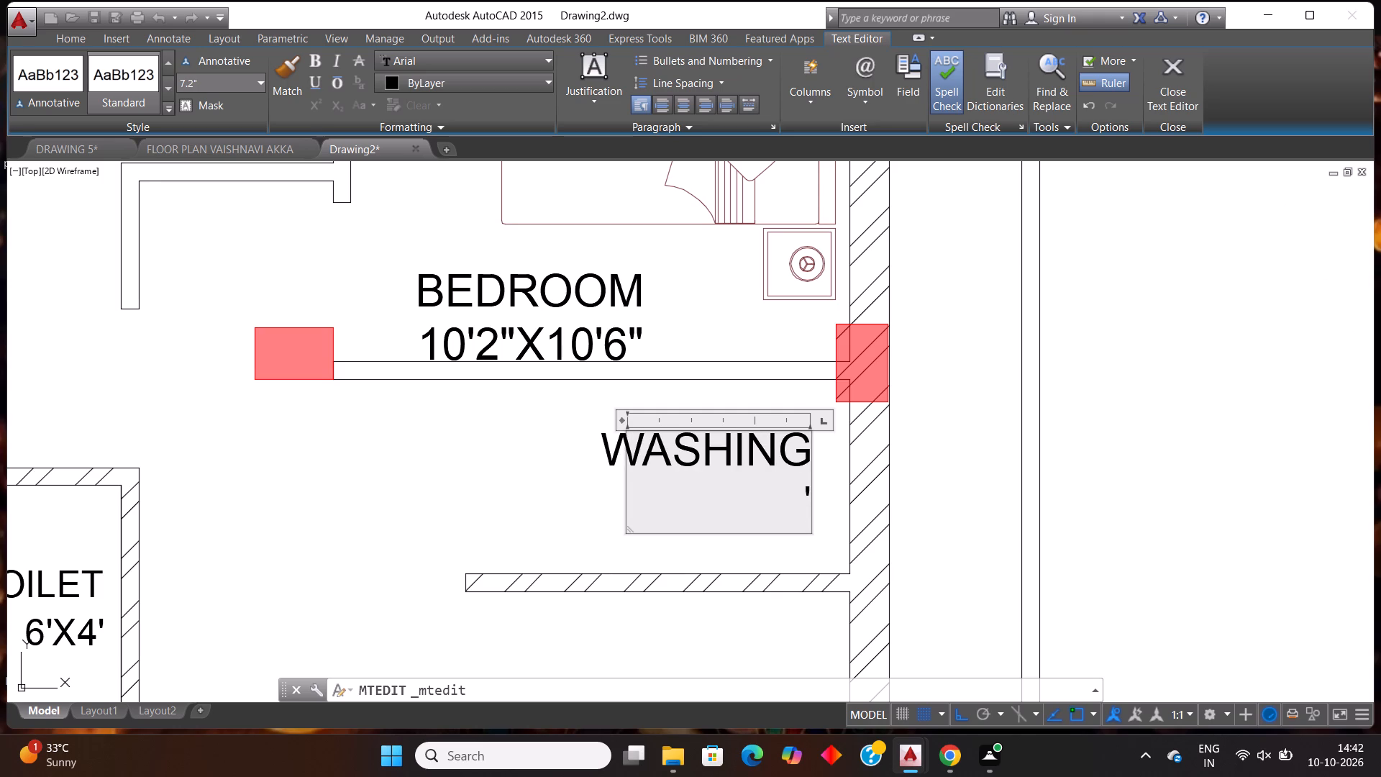
{"action": "type", "text": "7'3\""}
{"action": "key", "text": "c"}
{"action": "key", "text": "BackSpace"}
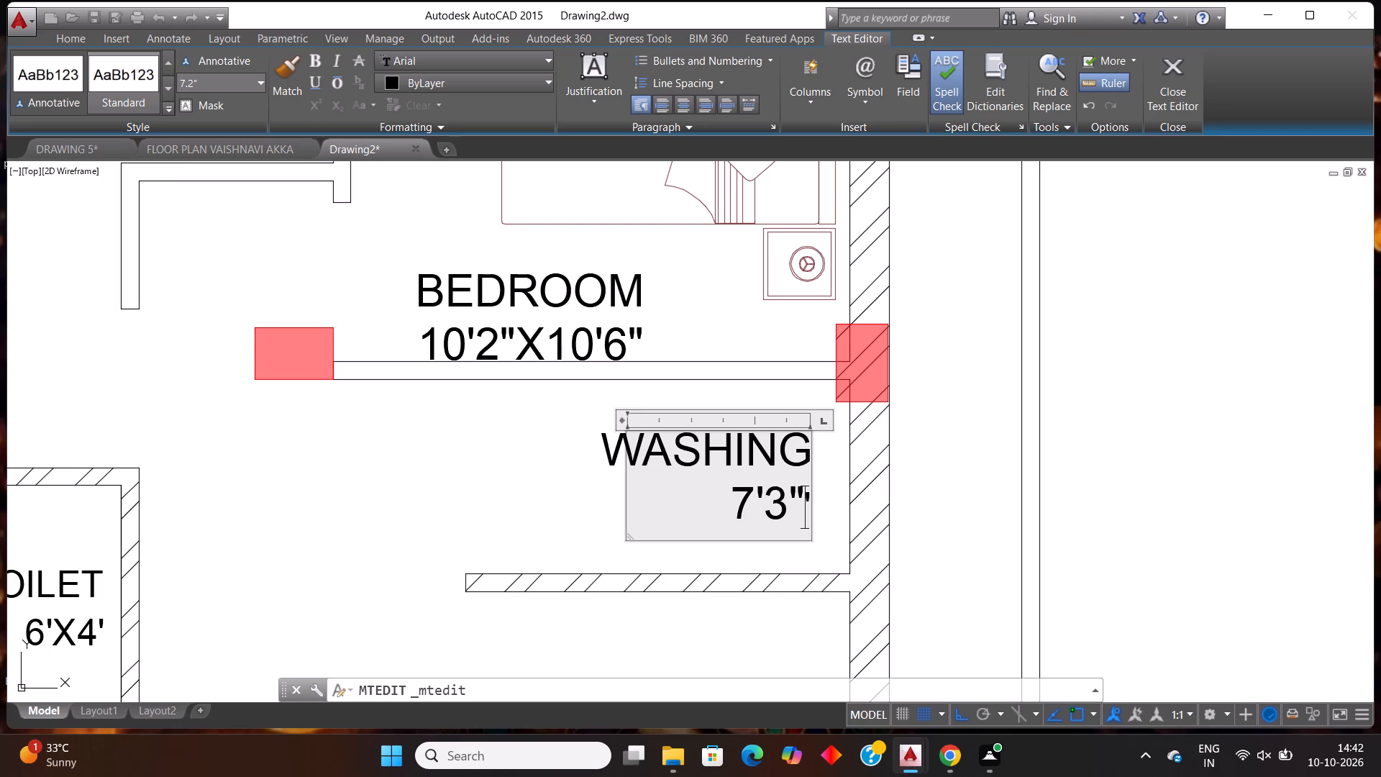
{"action": "key", "text": "x"}
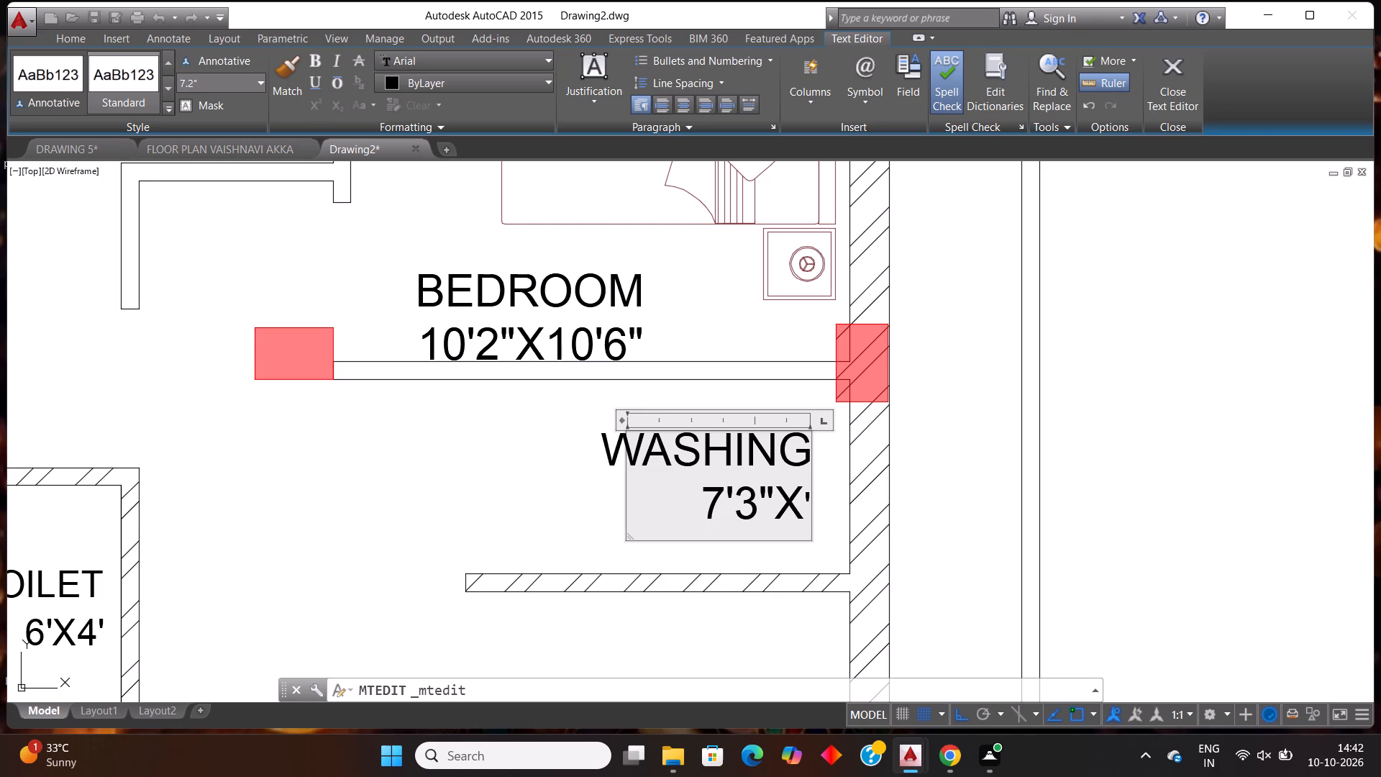
{"action": "type", "text": "4'"}
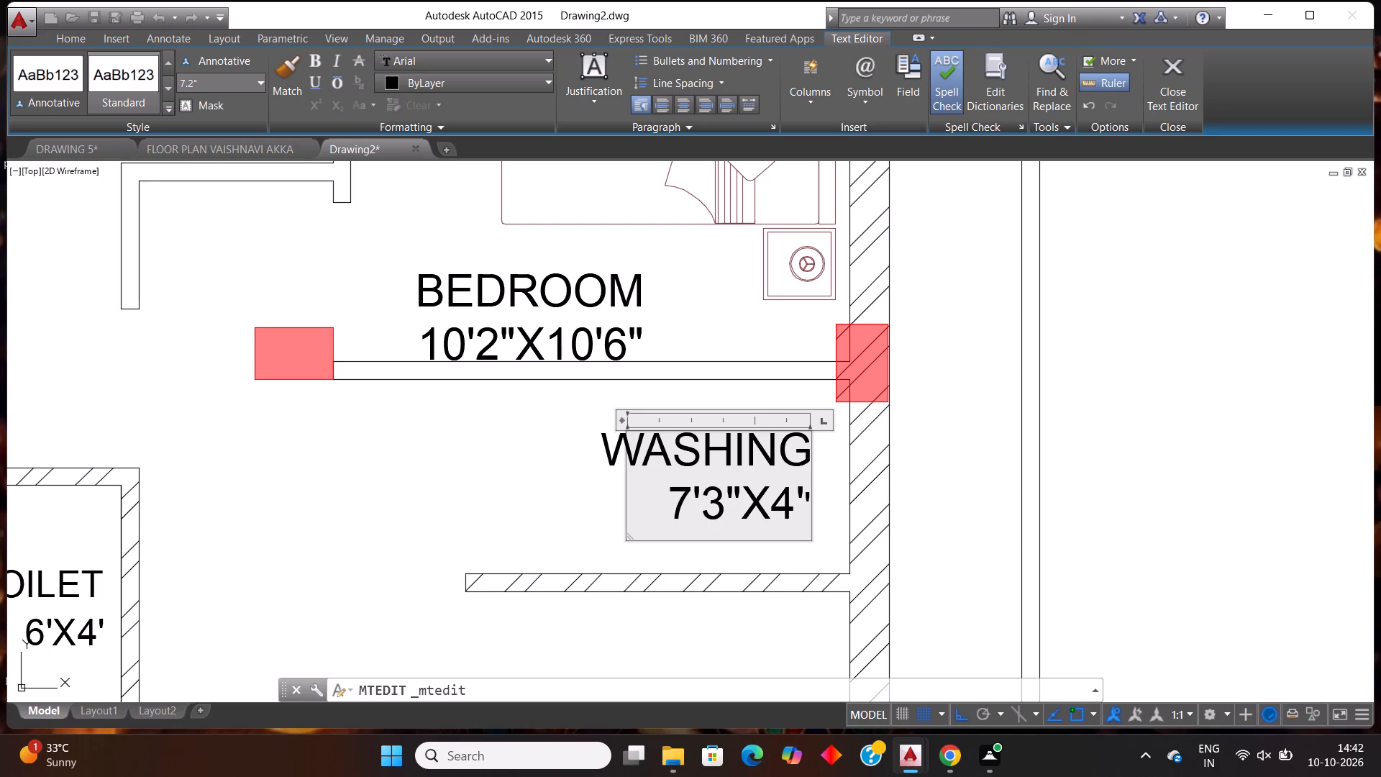
{"action": "key", "text": "Right"}
{"action": "key", "text": "BackSpace"}
{"action": "scroll", "coordinate": [811, 494], "scroll_direction": "down", "scroll_amount": 2}
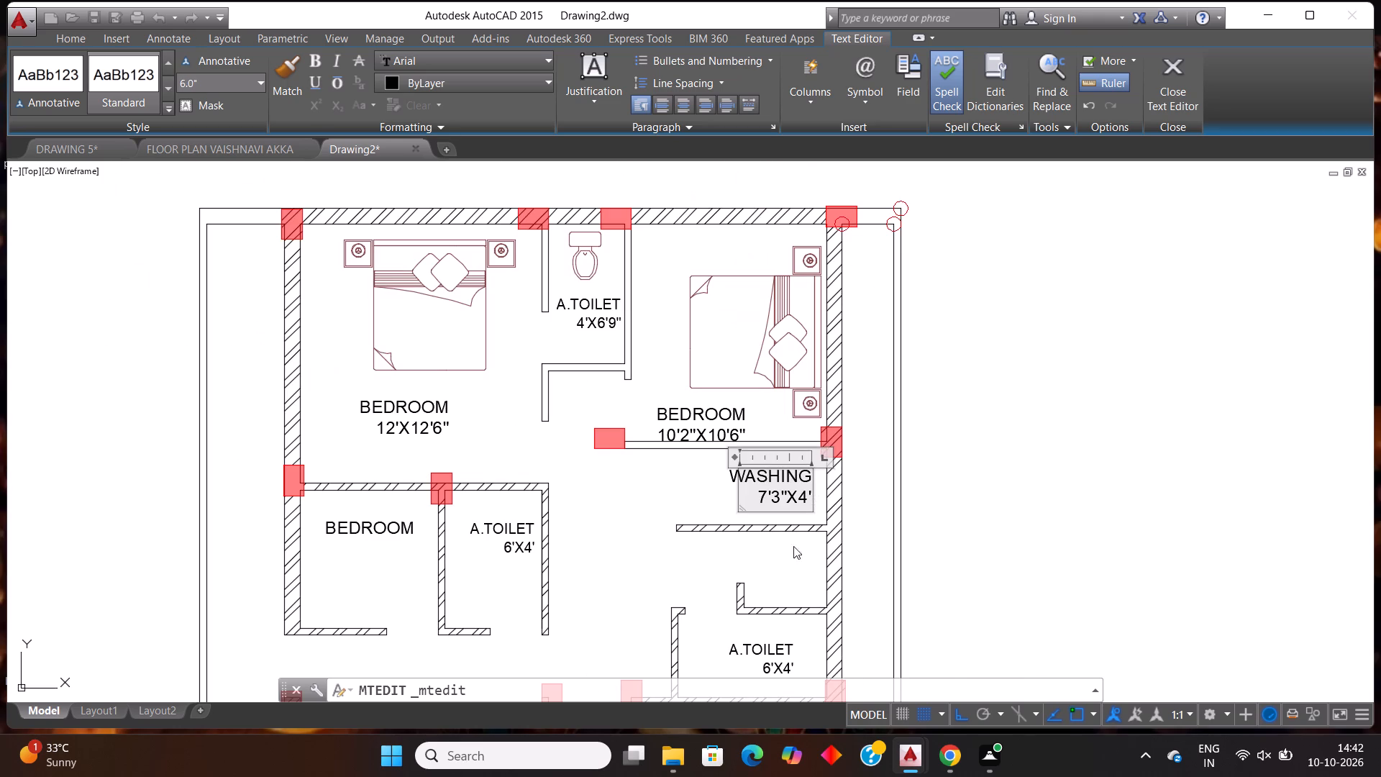
{"action": "scroll", "coordinate": [783, 556], "scroll_direction": "down", "scroll_amount": 2}
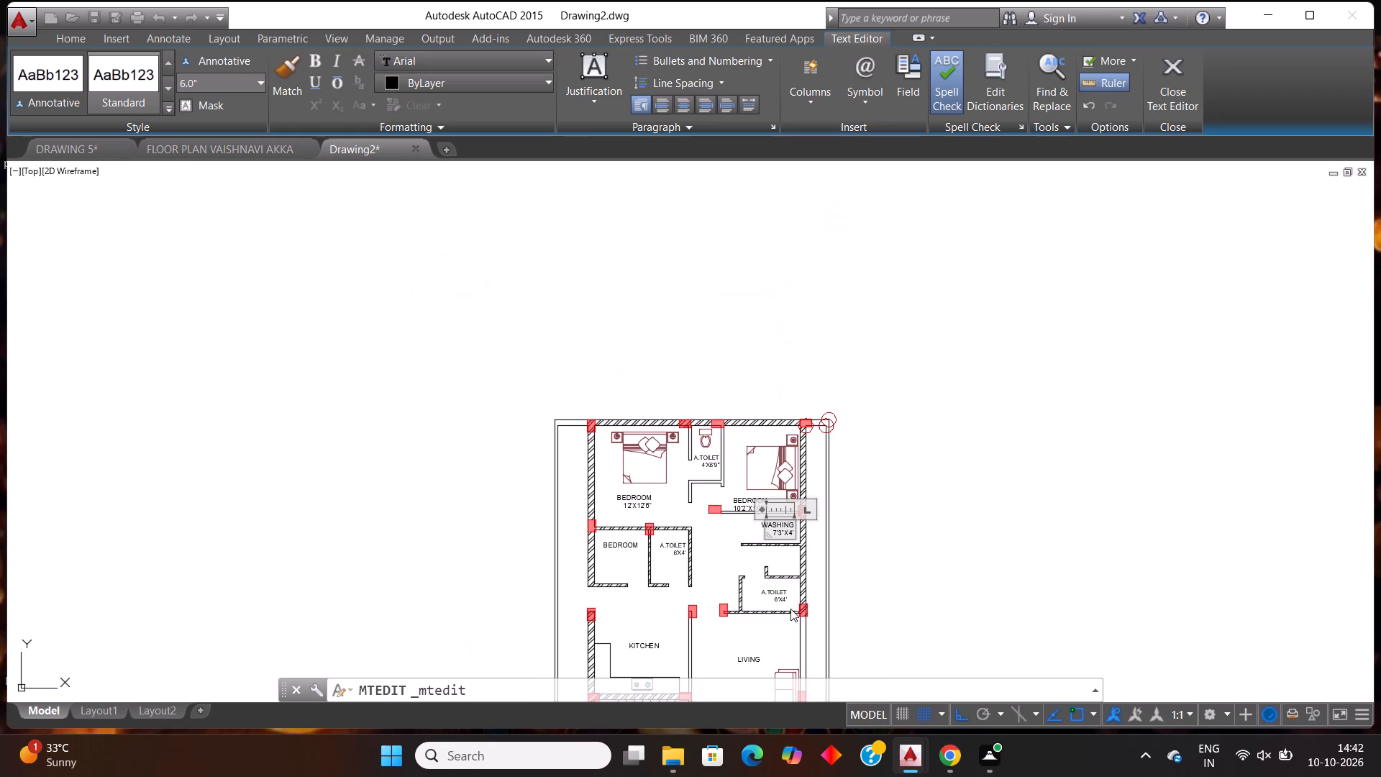
{"action": "scroll", "coordinate": [789, 612], "scroll_direction": "up", "scroll_amount": 2}
{"action": "left_click", "coordinate": [778, 486]}
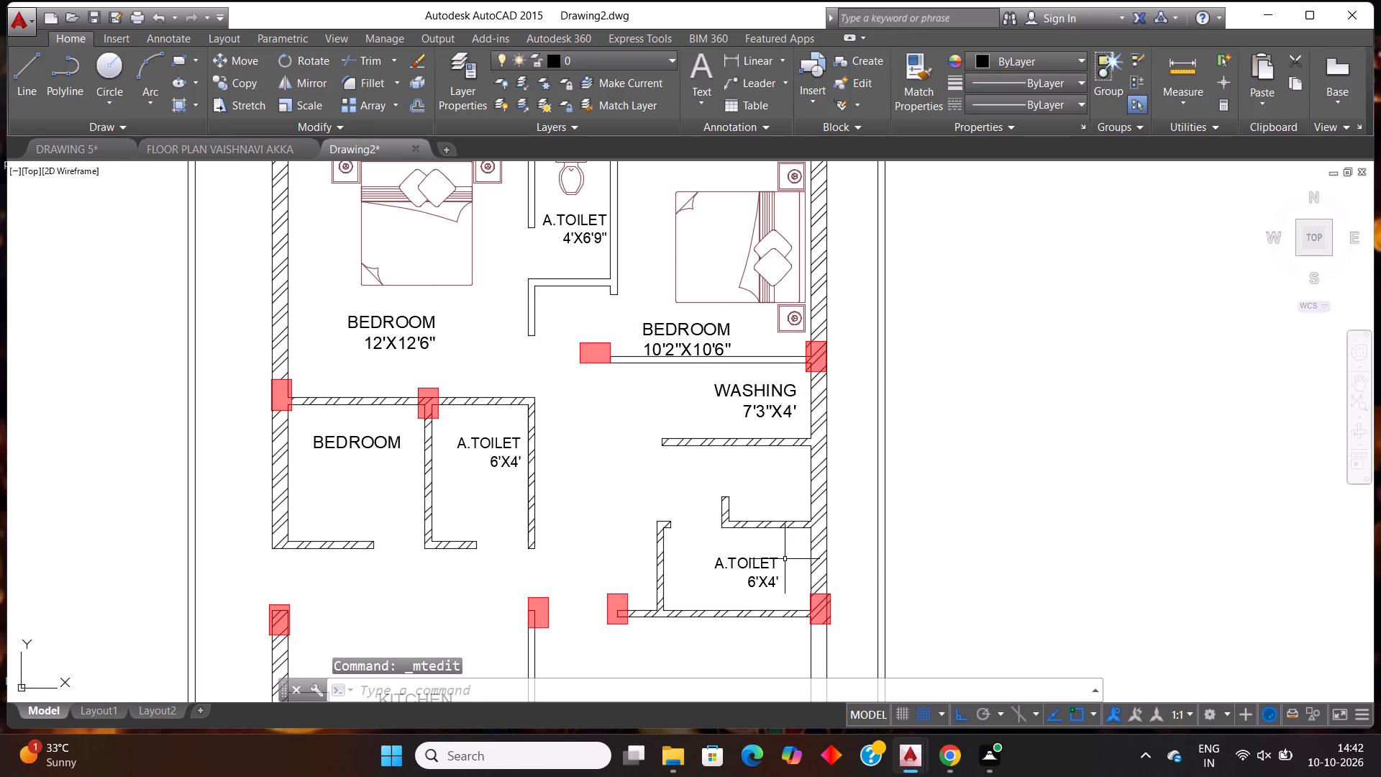
Replace the A.TOILET label in the small room above the living room with WC and the size 7'6"X4' beneath it.
{"action": "double_click", "coordinate": [757, 583]}
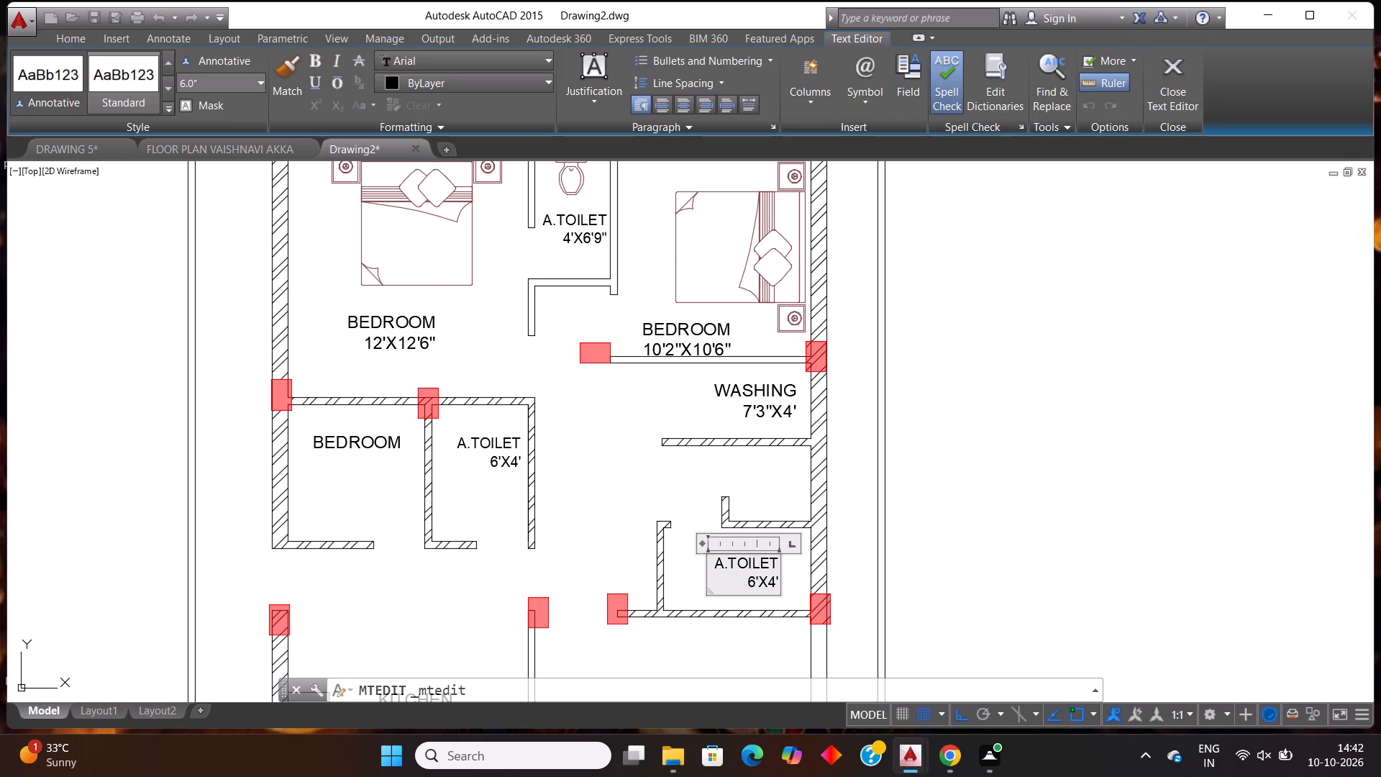
{"action": "key", "text": "Right"}
{"action": "key", "text": "Right"}
{"action": "key", "text": "Right"}
{"action": "key", "text": "BackSpace"}
{"action": "key", "text": "BackSpace"}
{"action": "key", "text": "BackSpace"}
{"action": "key", "text": "BackSpace"}
{"action": "key", "text": "BackSpace"}
{"action": "key", "text": "BackSpace"}
{"action": "key", "text": "BackSpace"}
{"action": "key", "text": "BackSpace"}
{"action": "key", "text": "BackSpace"}
{"action": "key", "text": "BackSpace"}
{"action": "key", "text": "BackSpace"}
{"action": "key", "text": "BackSpace"}
{"action": "key", "text": "BackSpace"}
{"action": "key", "text": "BackSpace"}
{"action": "key", "text": "BackSpace"}
{"action": "key", "text": "BackSpace"}
{"action": "key", "text": "BackSpace"}
{"action": "key", "text": "BackSpace"}
{"action": "key", "text": "BackSpace"}
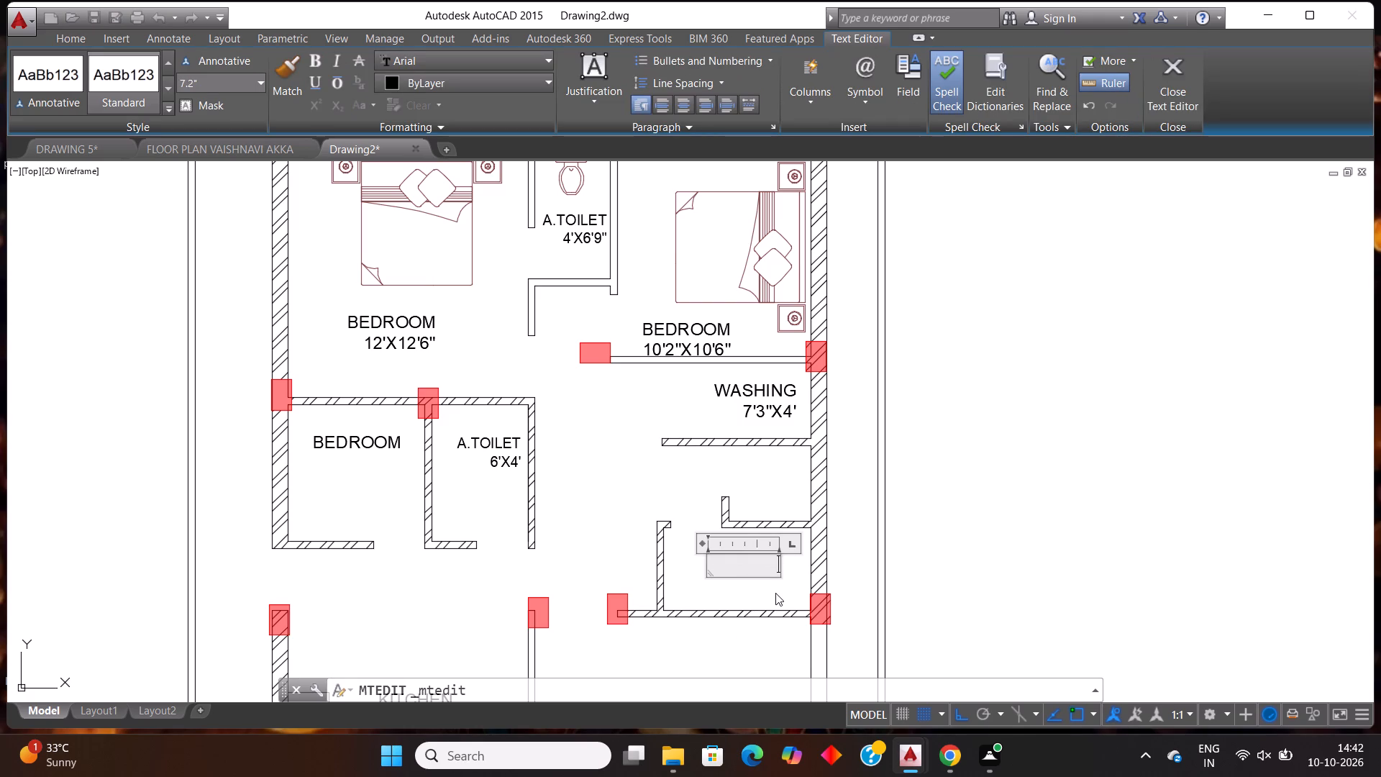
{"action": "key", "text": "e"}
{"action": "key", "text": "BackSpace"}
{"action": "type", "text": "WC"}
{"action": "key", "text": "Return"}
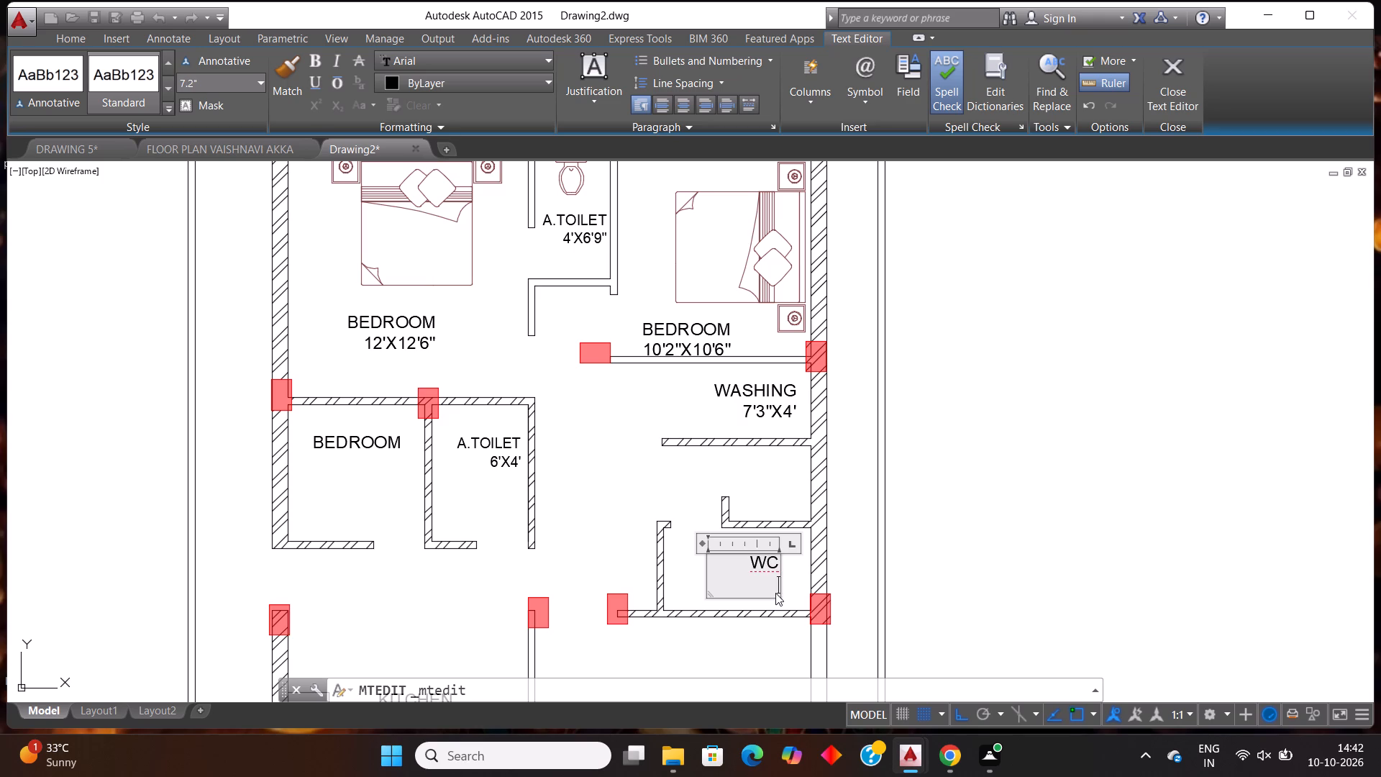
{"action": "type", "text": "7'6\""}
{"action": "key", "text": "x"}
{"action": "type", "text": "4'"}
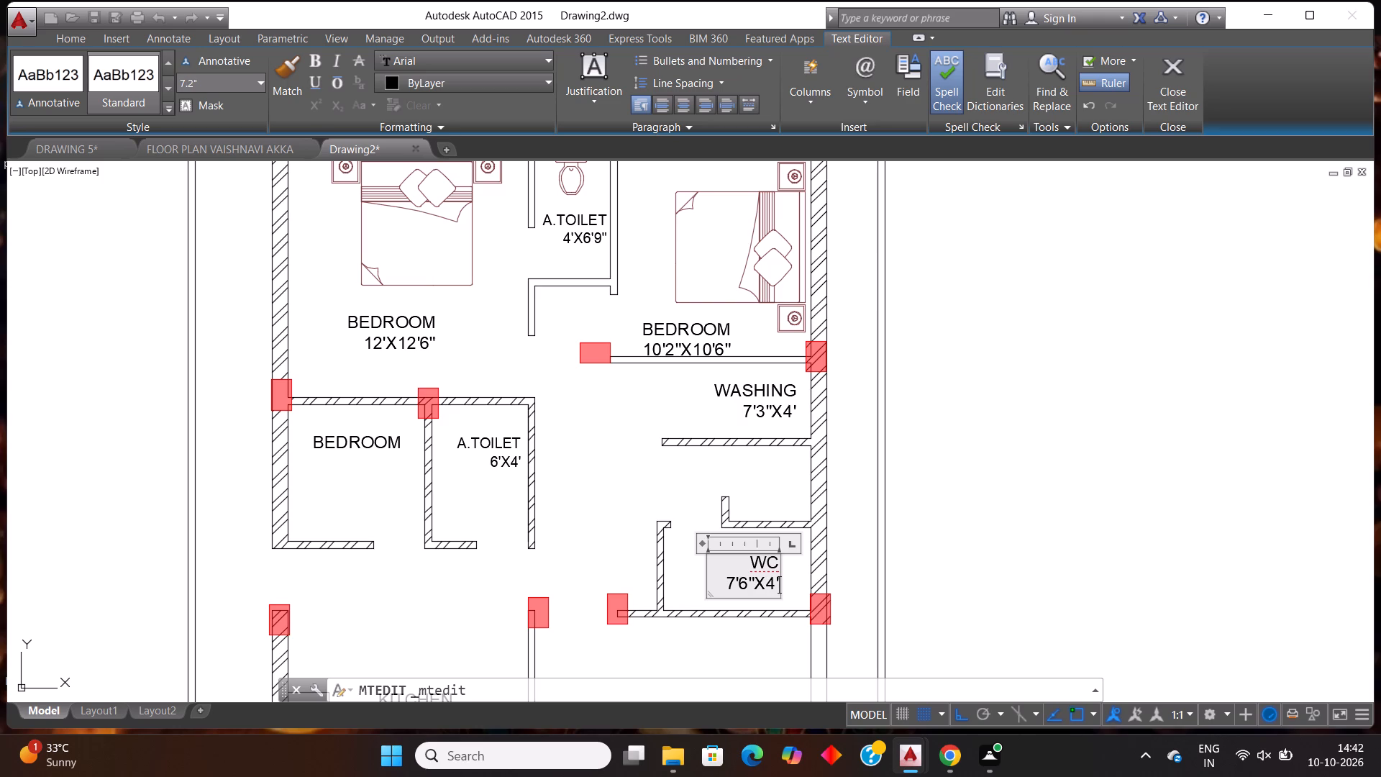
{"action": "left_click", "coordinate": [786, 586]}
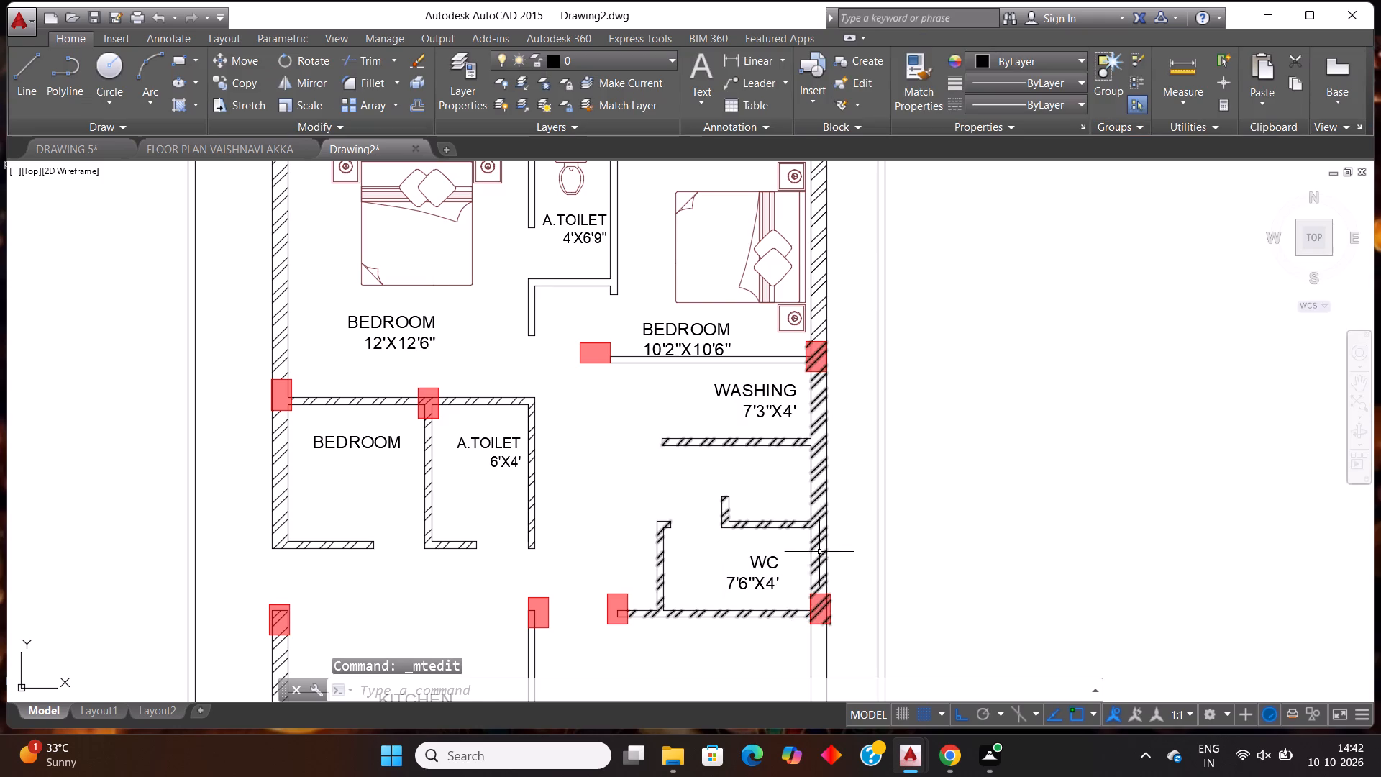
Replace the A.TOILET label in the small room below the upper-left bedroom with POOJA and the size 4'8"X6'8" on a second line.
{"action": "scroll", "coordinate": [819, 548], "scroll_direction": "down", "scroll_amount": 1}
{"action": "scroll", "coordinate": [637, 502], "scroll_direction": "up", "scroll_amount": 2}
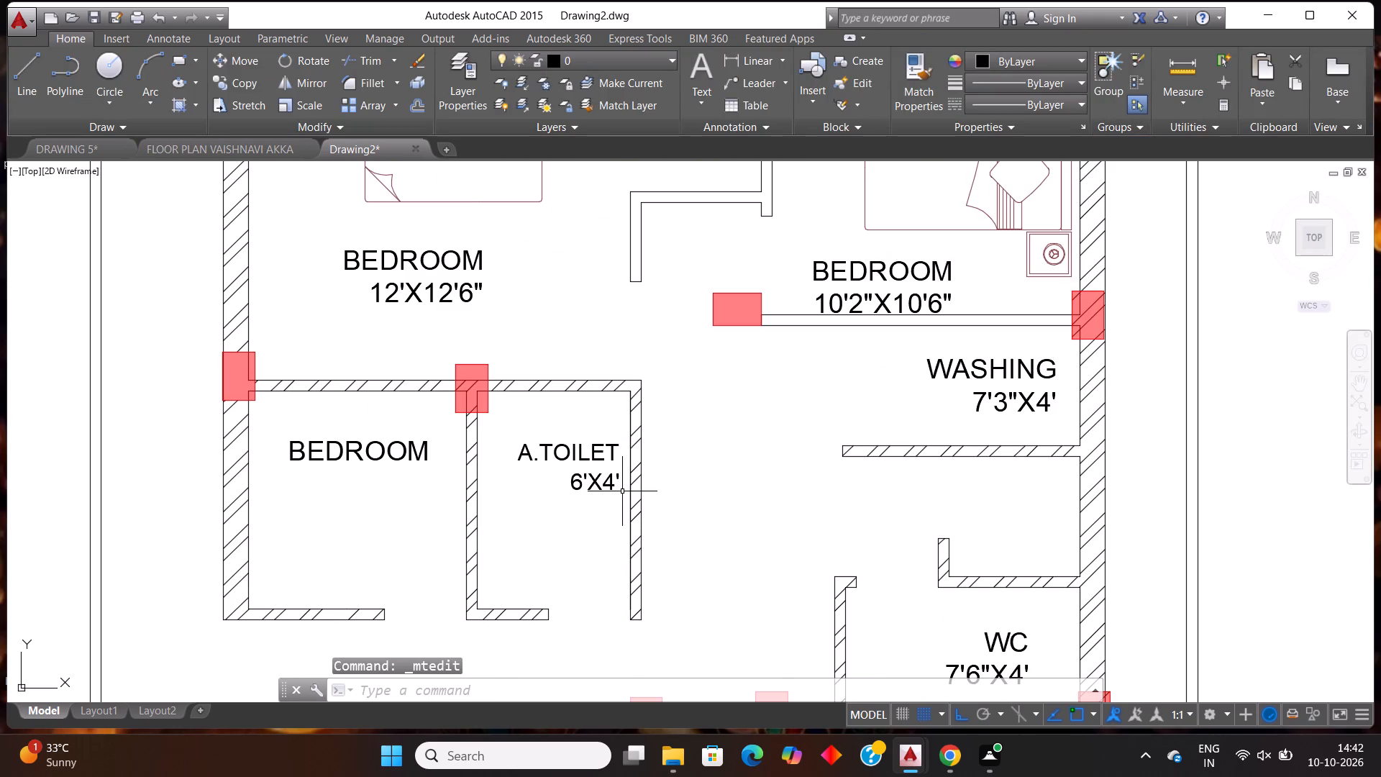
{"action": "double_click", "coordinate": [602, 483]}
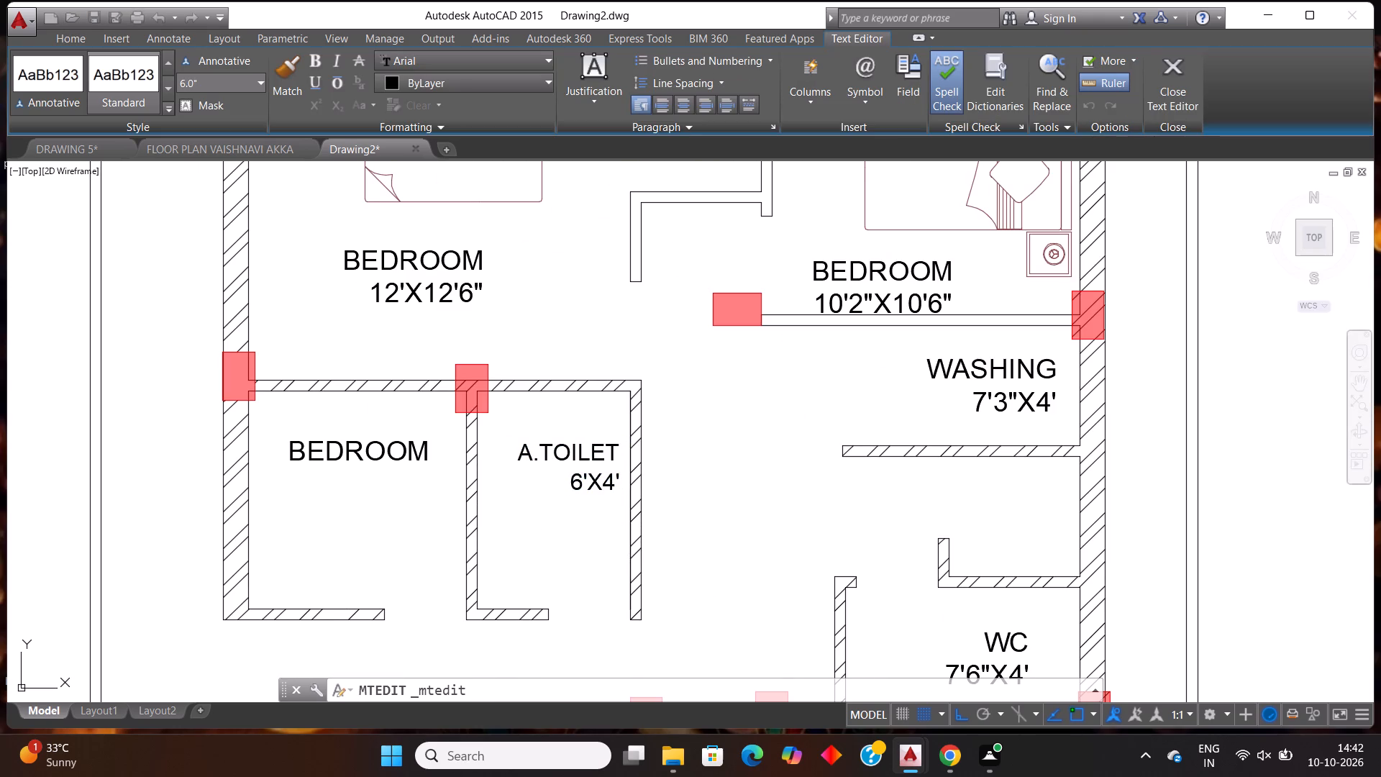
{"action": "key", "text": "Right"}
{"action": "key", "text": "Right"}
{"action": "key", "text": "BackSpace"}
{"action": "key", "text": "BackSpace"}
{"action": "key", "text": "BackSpace"}
{"action": "key", "text": "BackSpace"}
{"action": "key", "text": "BackSpace"}
{"action": "key", "text": "BackSpace"}
{"action": "key", "text": "BackSpace"}
{"action": "key", "text": "BackSpace"}
{"action": "key", "text": "BackSpace"}
{"action": "key", "text": "BackSpace"}
{"action": "key", "text": "BackSpace"}
{"action": "key", "text": "BackSpace"}
{"action": "key", "text": "BackSpace"}
{"action": "key", "text": "BackSpace"}
{"action": "key", "text": "BackSpace"}
{"action": "key", "text": "BackSpace"}
{"action": "key", "text": "BackSpace"}
{"action": "key", "text": "BackSpace"}
{"action": "key", "text": "BackSpace"}
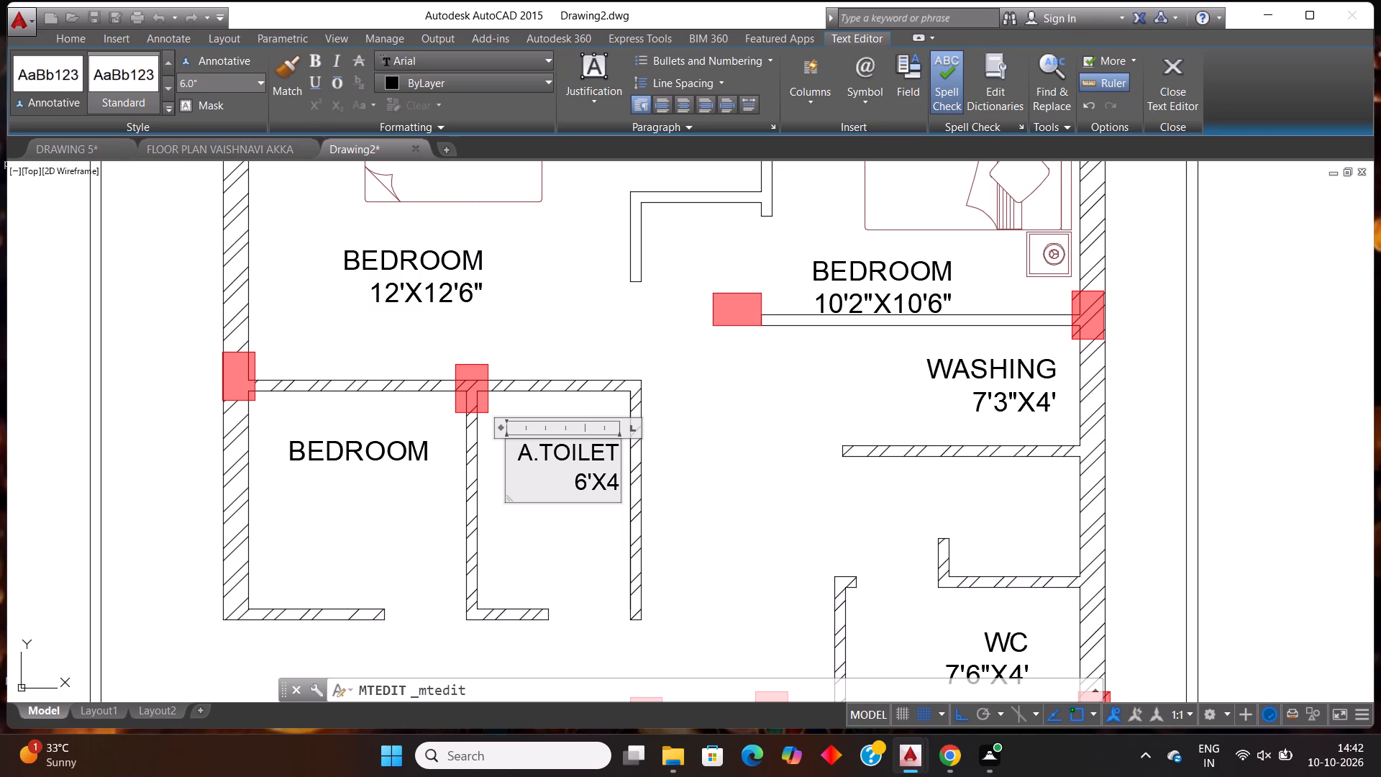
{"action": "type", "text": "POOJA"}
{"action": "key", "text": "Return"}
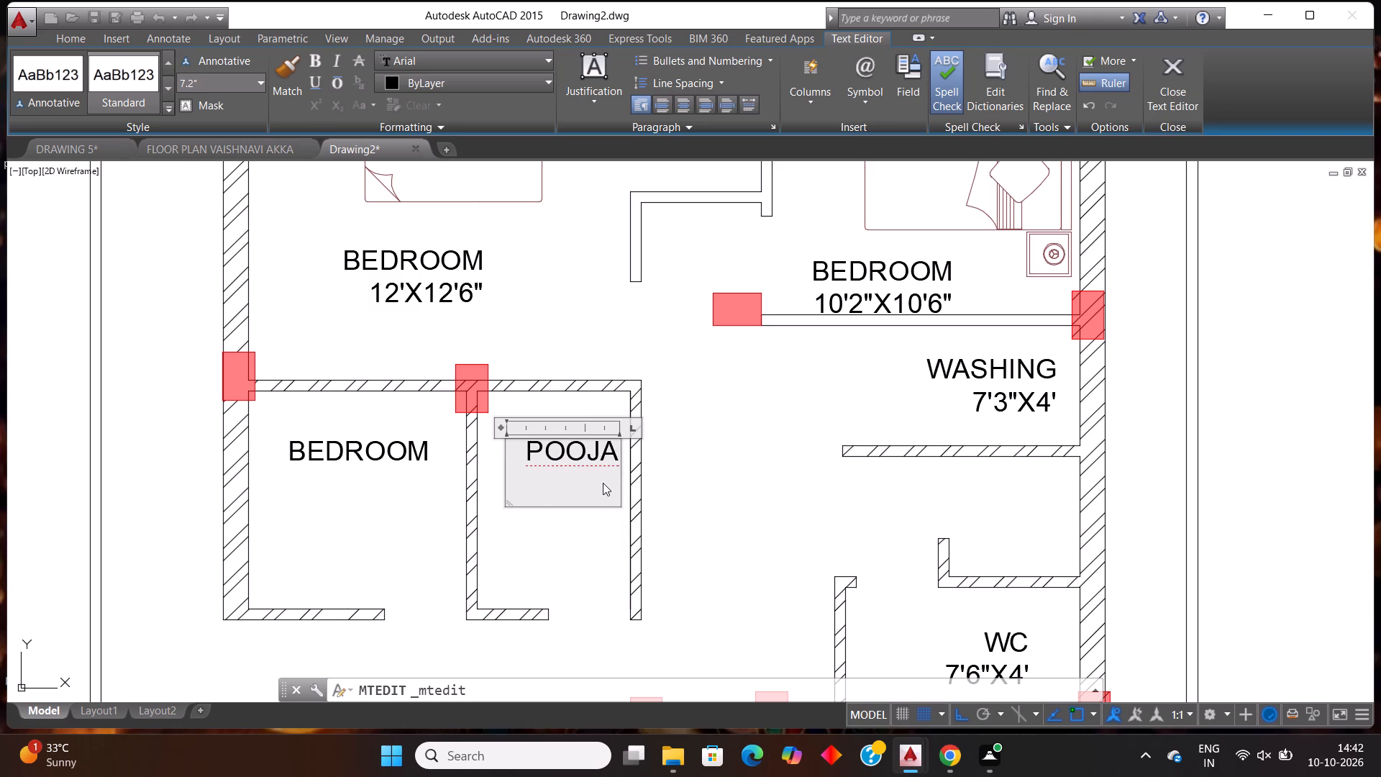
{"action": "type", "text": "4'"}
{"action": "key", "text": "8"}
{"action": "key", "text": "Return"}
{"action": "key", "text": "shift+quotedbl"}
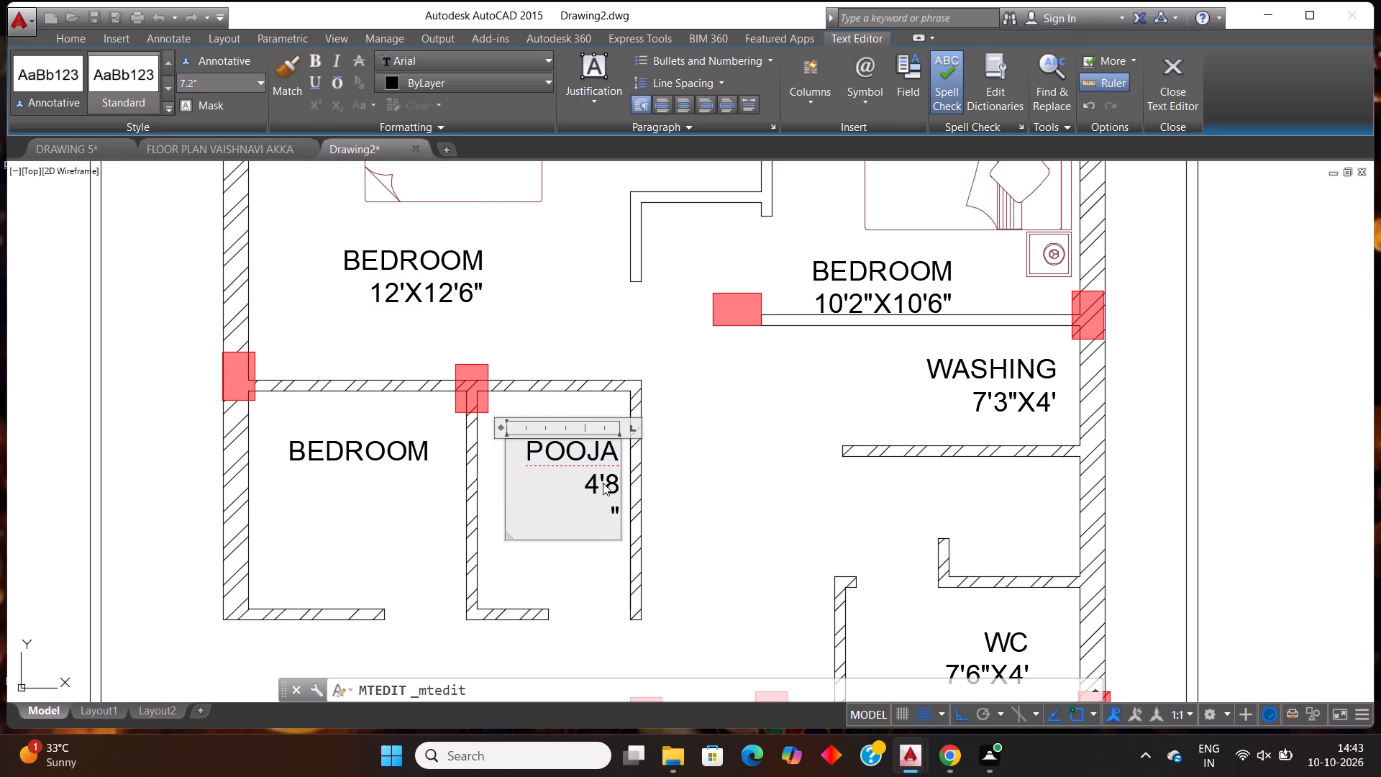
{"action": "key", "text": "BackSpace"}
{"action": "key", "text": "BackSpace"}
{"action": "key", "text": "shift+quotedbl"}
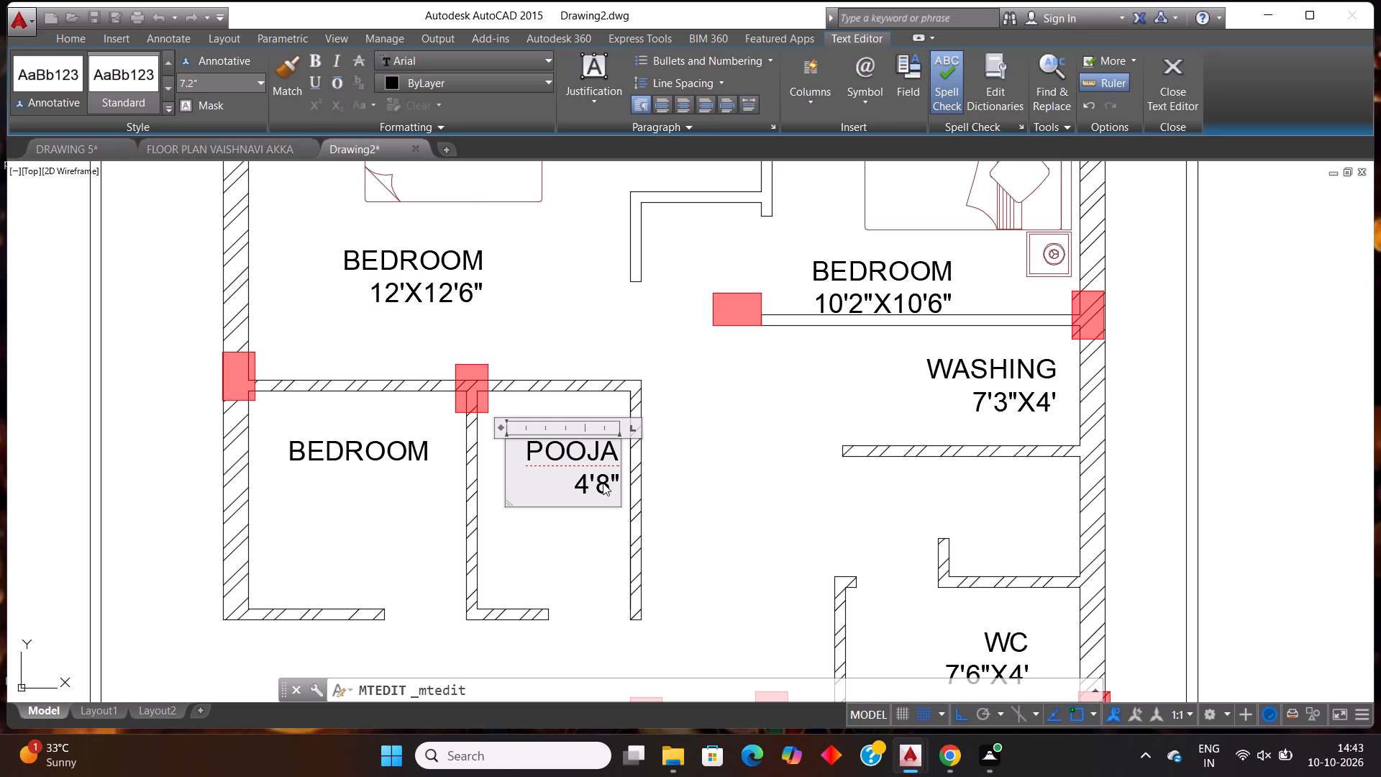
{"action": "key", "text": "x"}
{"action": "type", "text": "6'"}
{"action": "type", "text": "8:"}
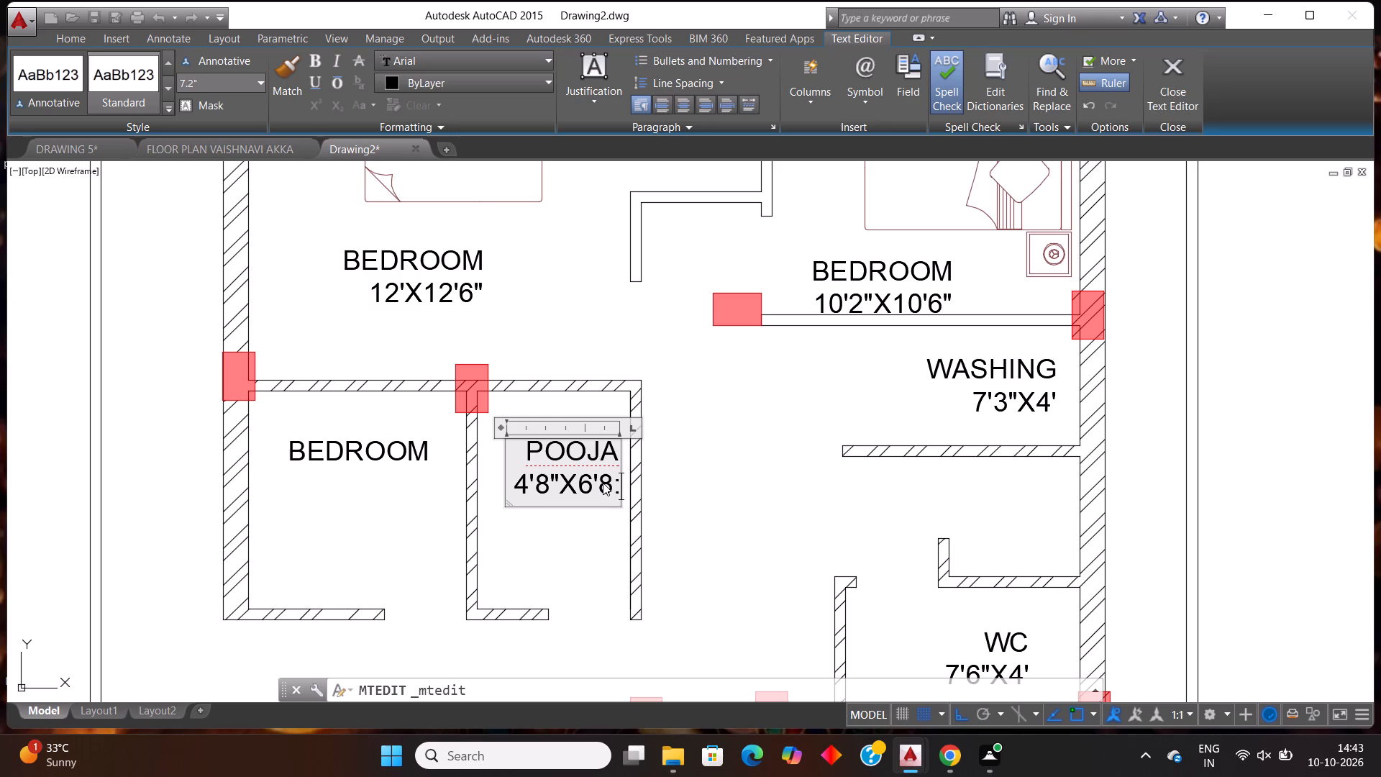
{"action": "key", "text": "BackSpace"}
{"action": "key", "text": "shift+quotedbl"}
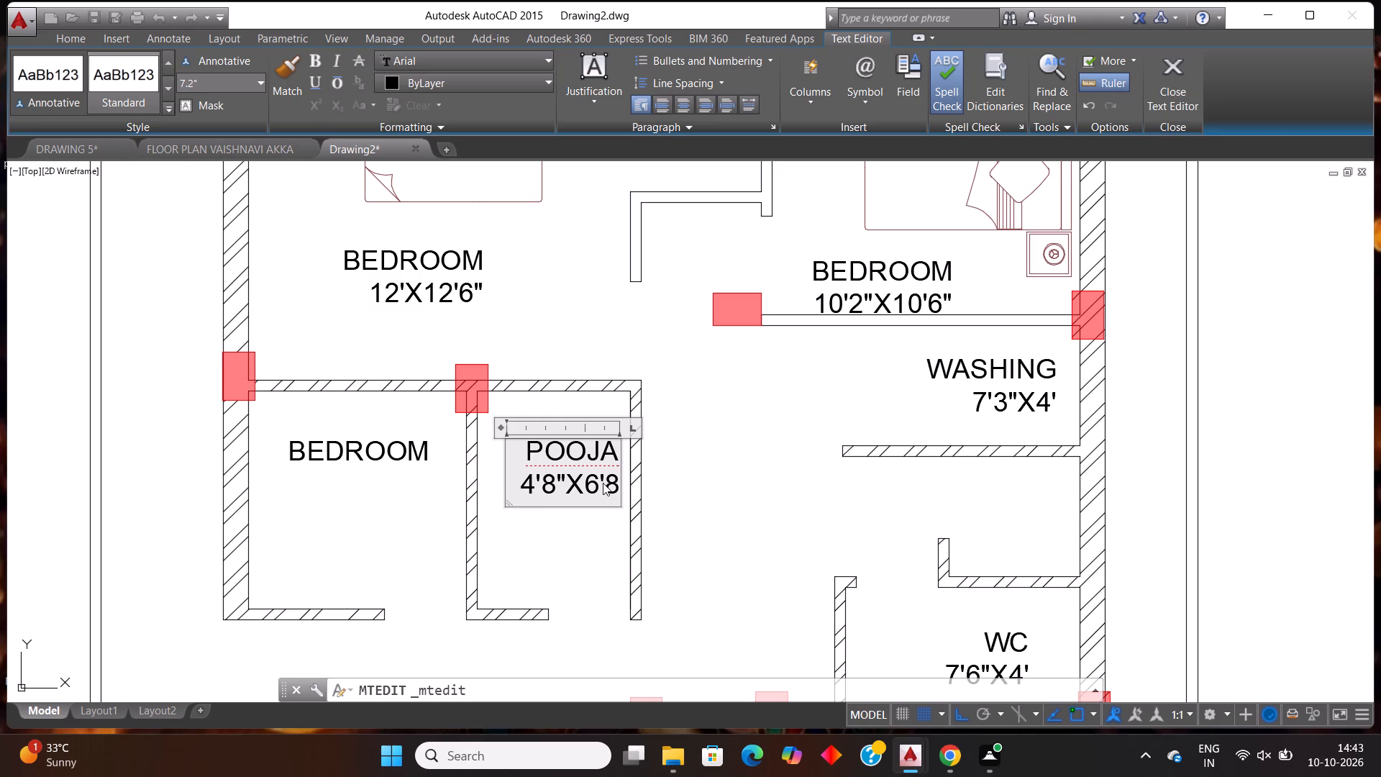
{"action": "left_click", "coordinate": [554, 560]}
Replace the BEDROOM label in the small room beside the POOJA room with STORE and the size 7'X6'8" beneath it.
{"action": "double_click", "coordinate": [414, 458]}
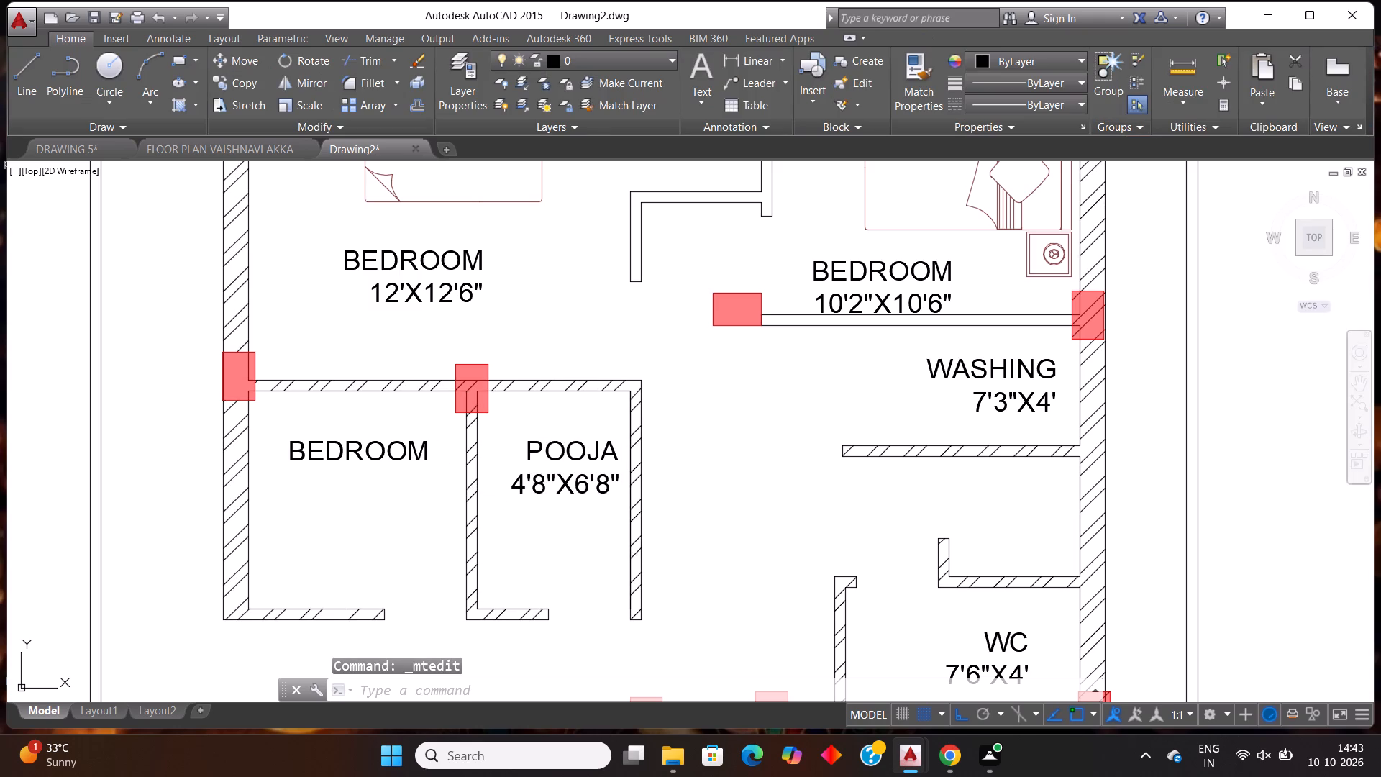
{"action": "key", "text": "BackSpace"}
{"action": "key", "text": "BackSpace"}
{"action": "key", "text": "BackSpace"}
{"action": "key", "text": "BackSpace"}
{"action": "key", "text": "BackSpace"}
{"action": "key", "text": "BackSpace"}
{"action": "key", "text": "BackSpace"}
{"action": "key", "text": "BackSpace"}
{"action": "key", "text": "BackSpace"}
{"action": "key", "text": "BackSpace"}
{"action": "key", "text": "BackSpace"}
{"action": "key", "text": "BackSpace"}
{"action": "key", "text": "BackSpace"}
{"action": "key", "text": "BackSpace"}
{"action": "key", "text": "BackSpace"}
{"action": "key", "text": "BackSpace"}
{"action": "key", "text": "BackSpace"}
{"action": "key", "text": "BackSpace"}
{"action": "key", "text": "BackSpace"}
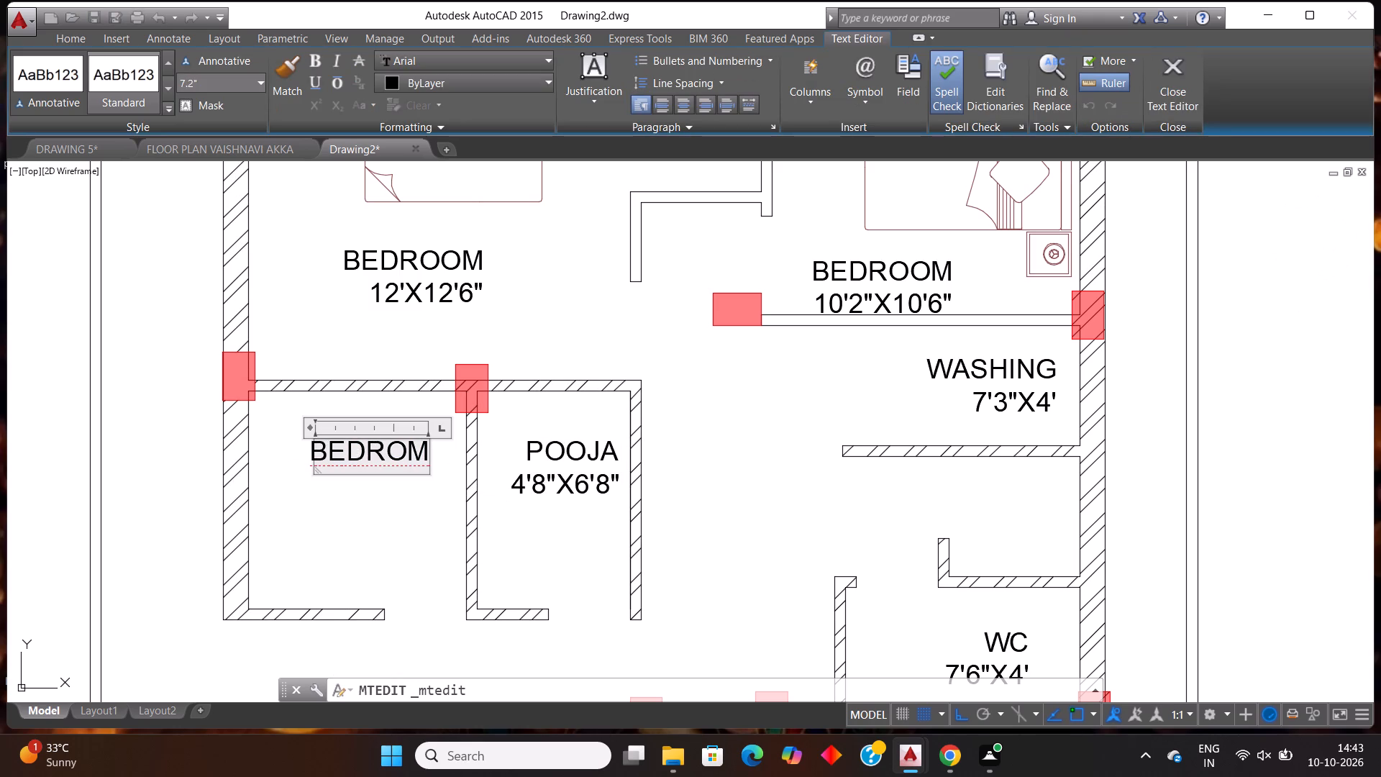
{"action": "key", "text": "Right"}
{"action": "key", "text": "BackSpace"}
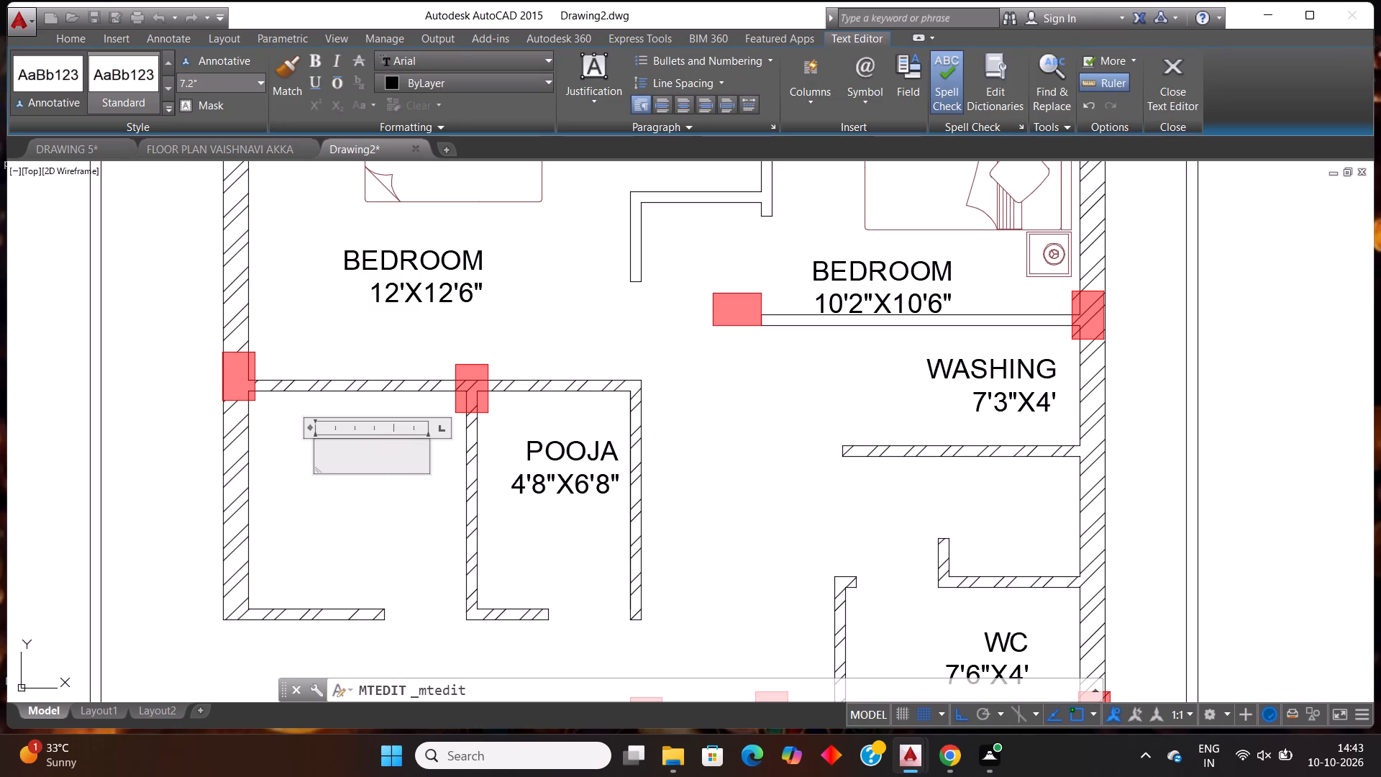
{"action": "type", "text": "SR"}
{"action": "key", "text": "BackSpace"}
{"action": "type", "text": "TORE"}
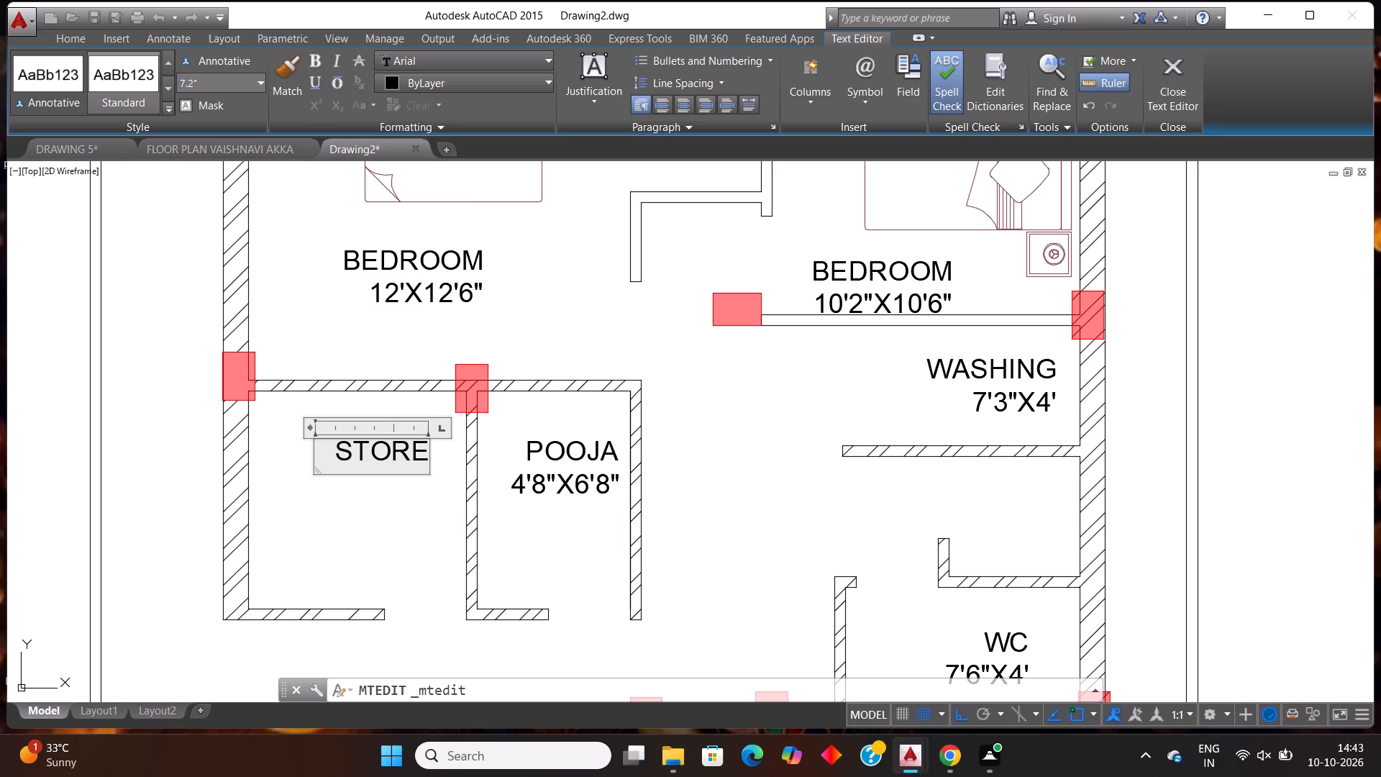
{"action": "key", "text": "Return"}
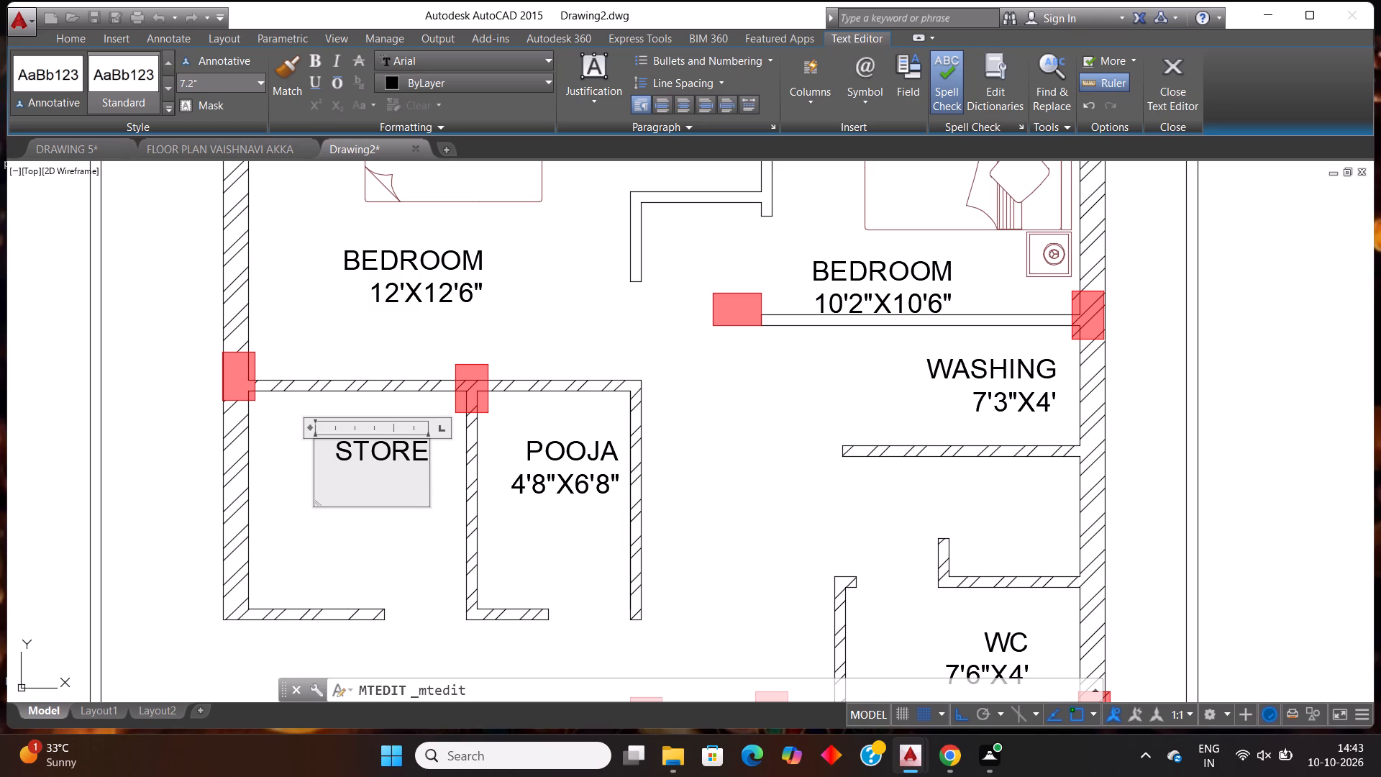
{"action": "type", "text": "7'"}
{"action": "key", "text": "x"}
{"action": "type", "text": "6'8"}
{"action": "key", "text": "shift+quotedbl"}
{"action": "left_click", "coordinate": [398, 539]}
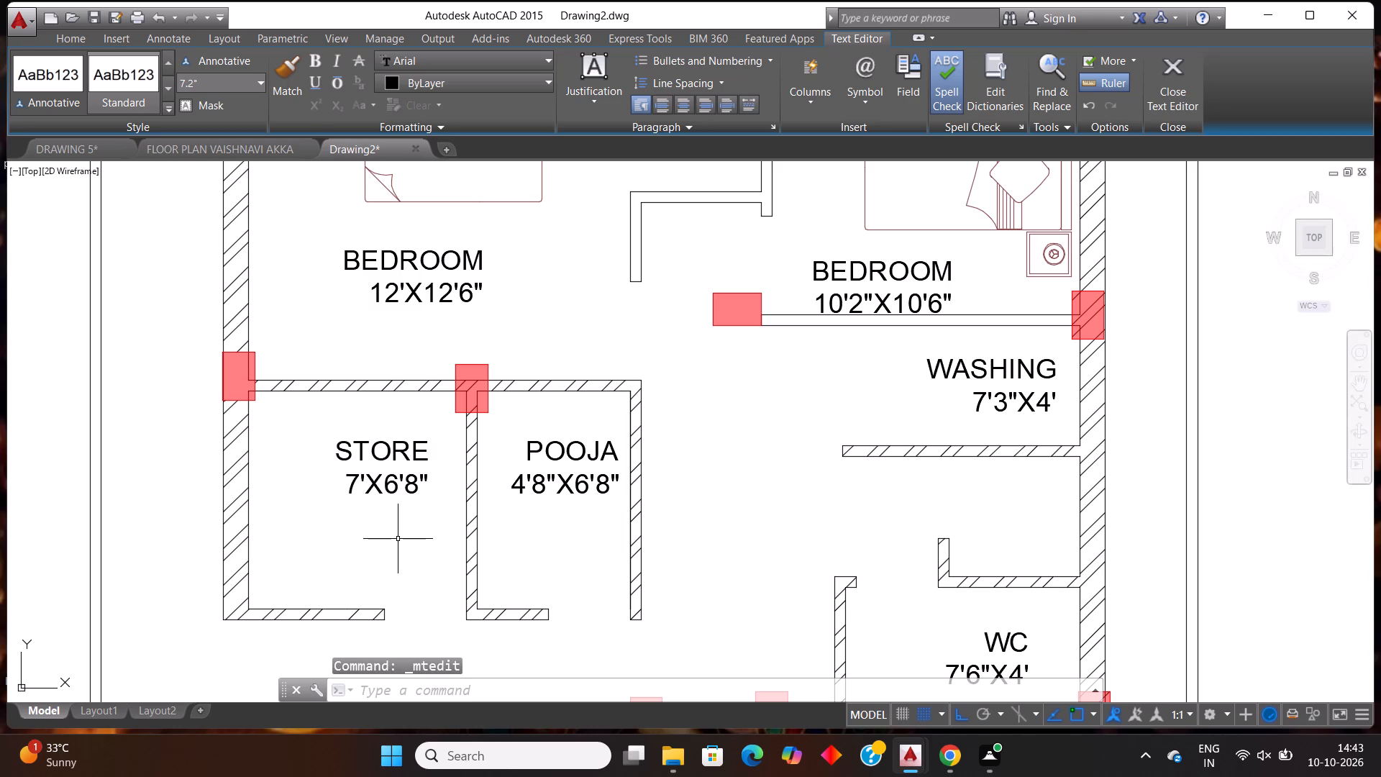
Add the room size 12'X13'3" on a second line of the KITCHEN label.
{"action": "scroll", "coordinate": [398, 539], "scroll_direction": "down", "scroll_amount": 1}
{"action": "scroll", "coordinate": [561, 481], "scroll_direction": "down", "scroll_amount": 2}
{"action": "scroll", "coordinate": [560, 580], "scroll_direction": "up", "scroll_amount": 1}
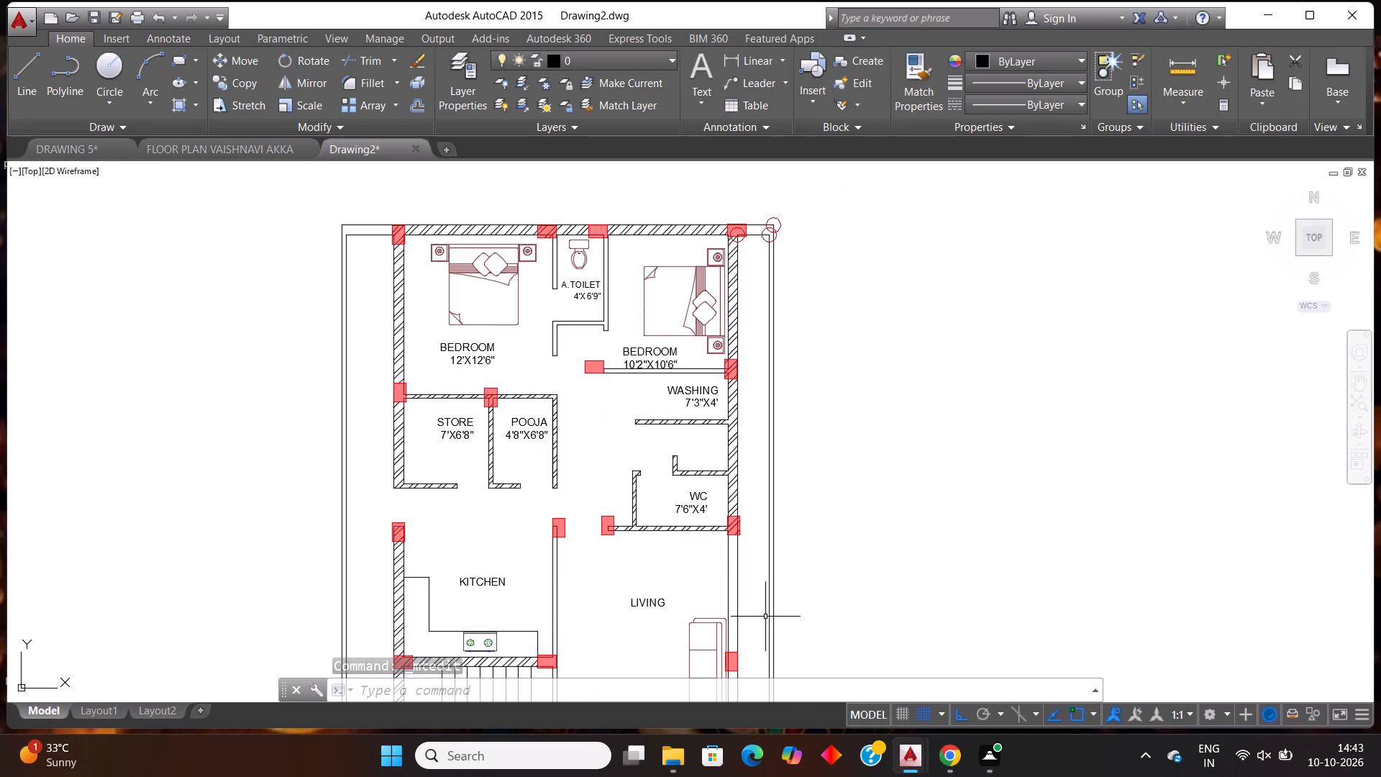
{"action": "scroll", "coordinate": [615, 512], "scroll_direction": "down", "scroll_amount": 1}
{"action": "scroll", "coordinate": [587, 566], "scroll_direction": "up", "scroll_amount": 3}
{"action": "double_click", "coordinate": [427, 522]}
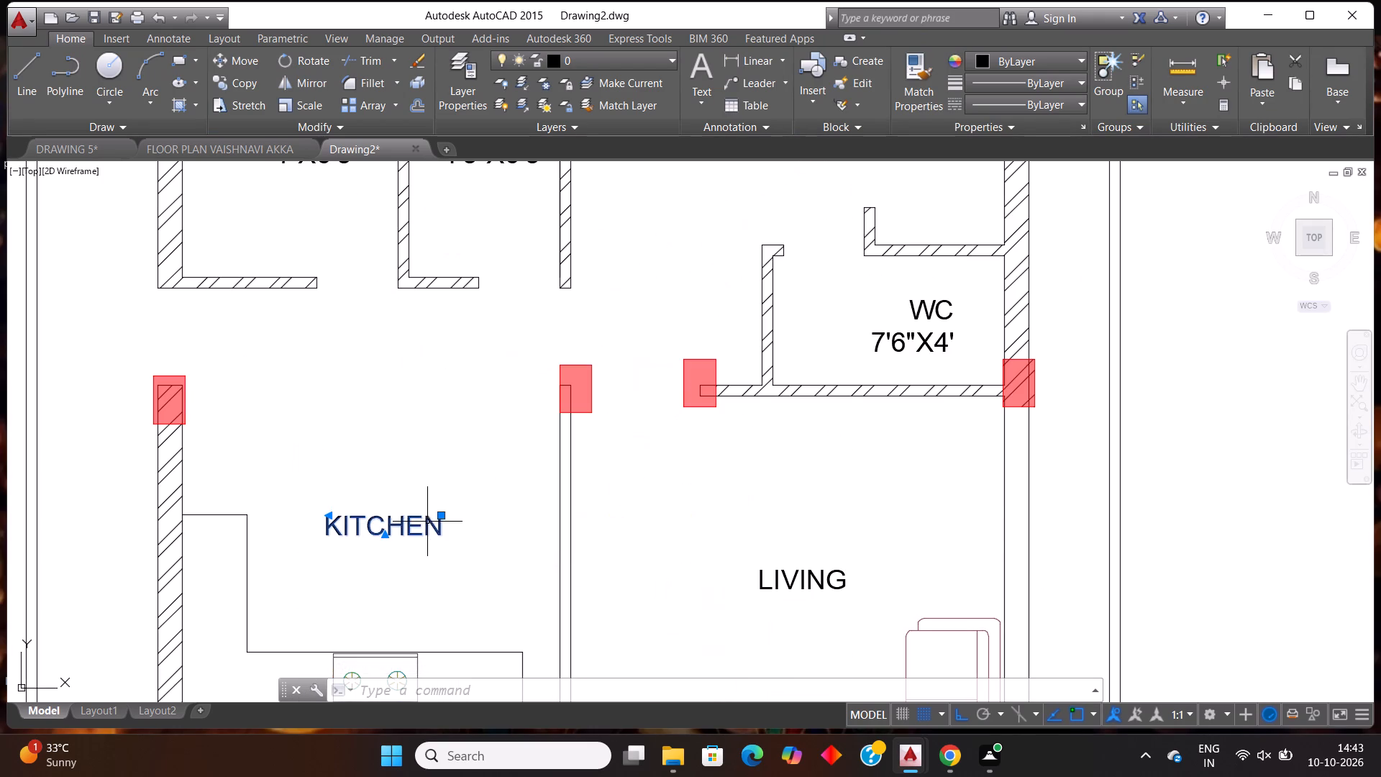
{"action": "key", "text": "Right"}
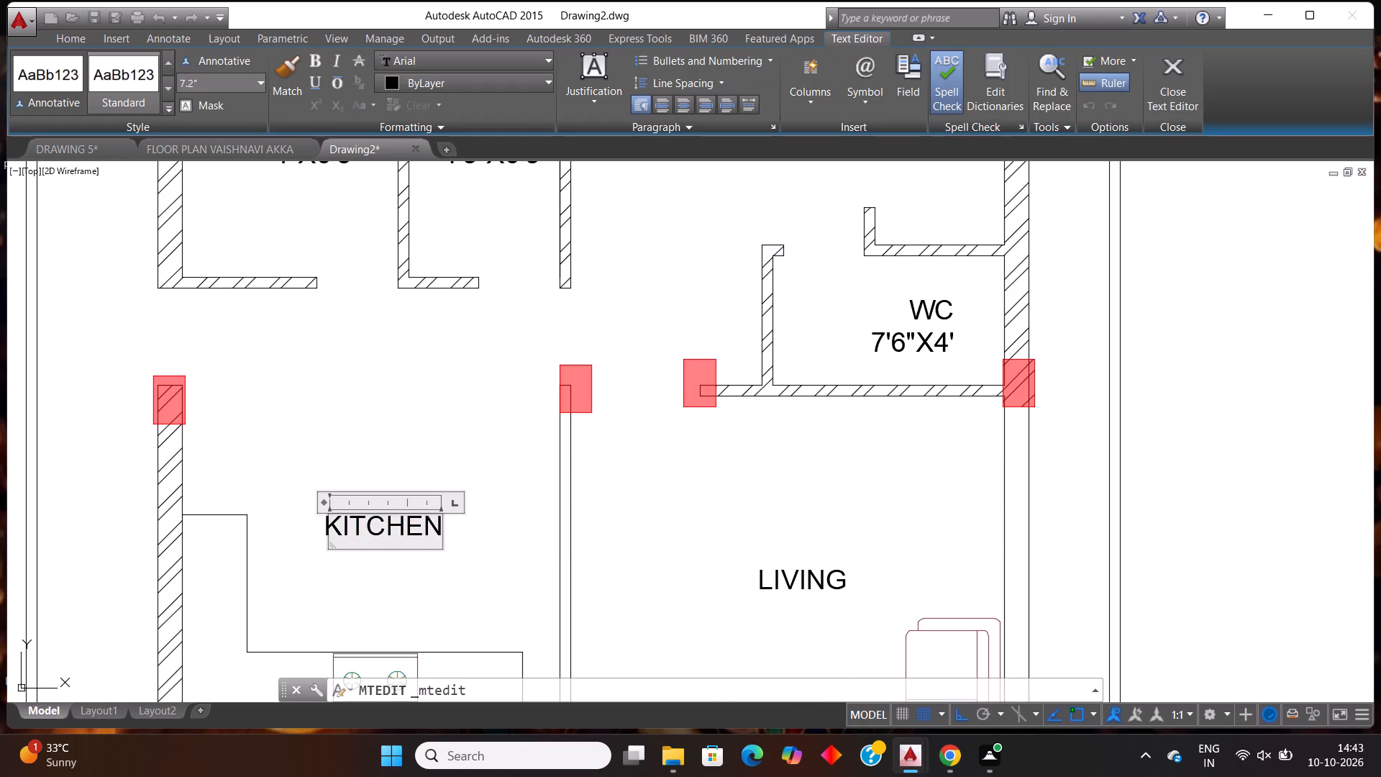
{"action": "key", "text": "Return"}
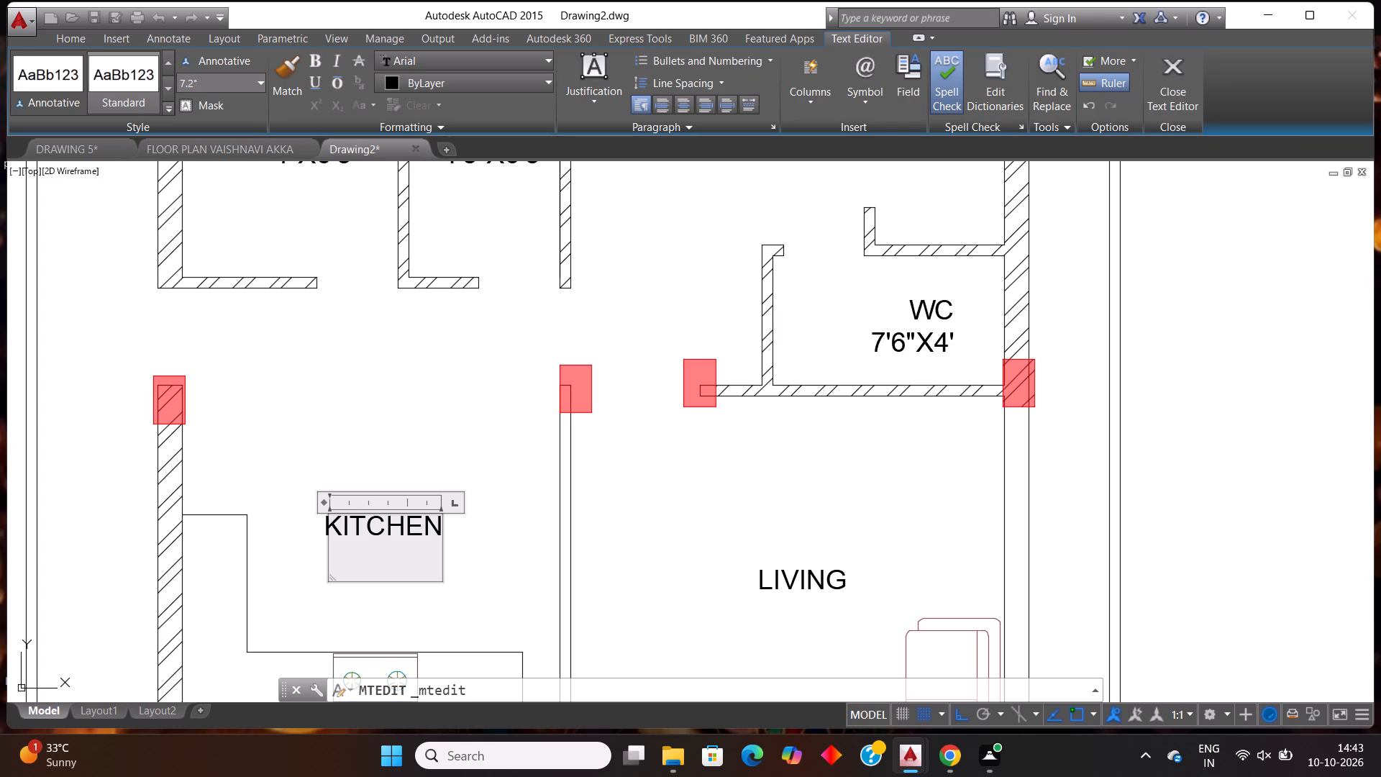
{"action": "type", "text": "12'"}
{"action": "key", "text": "x"}
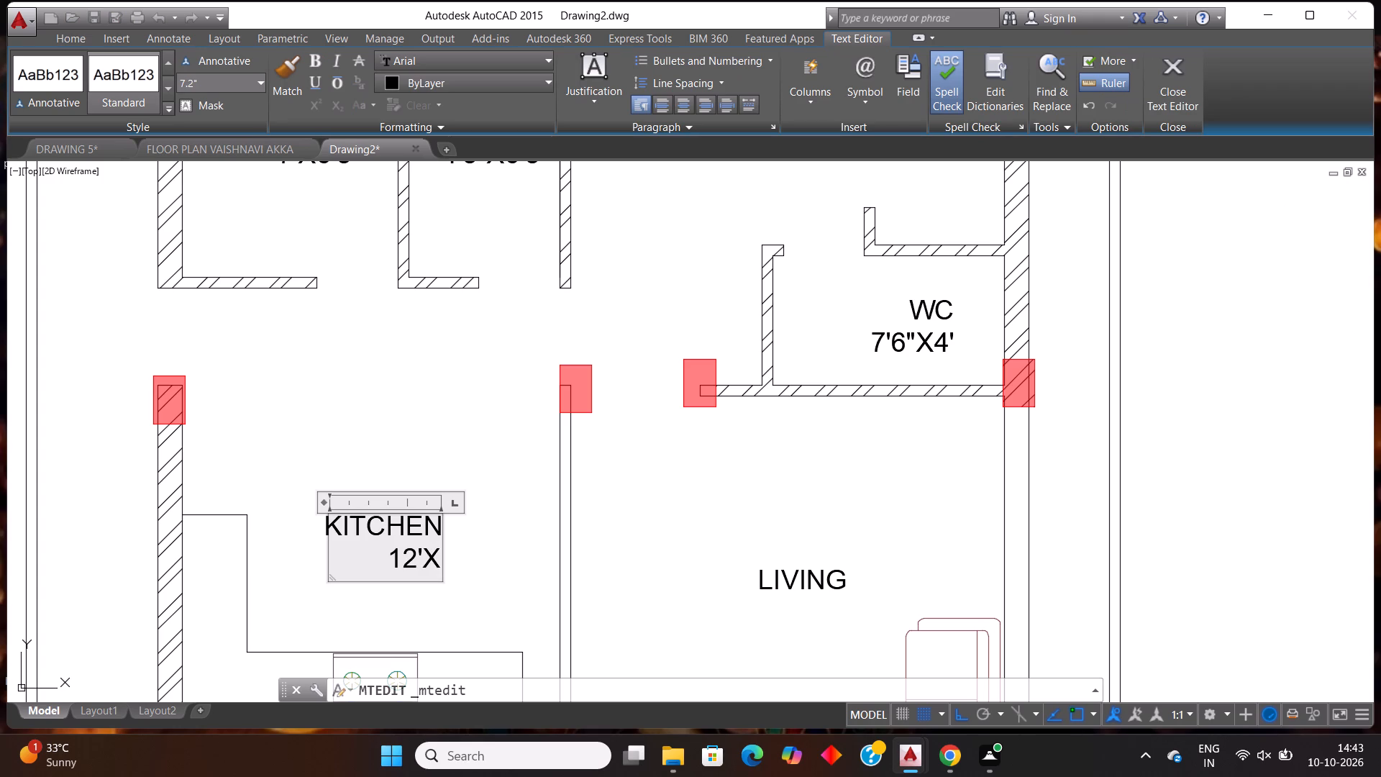
{"action": "type", "text": "13'3\""}
{"action": "left_click", "coordinate": [429, 519]}
{"action": "left_click", "coordinate": [496, 469]}
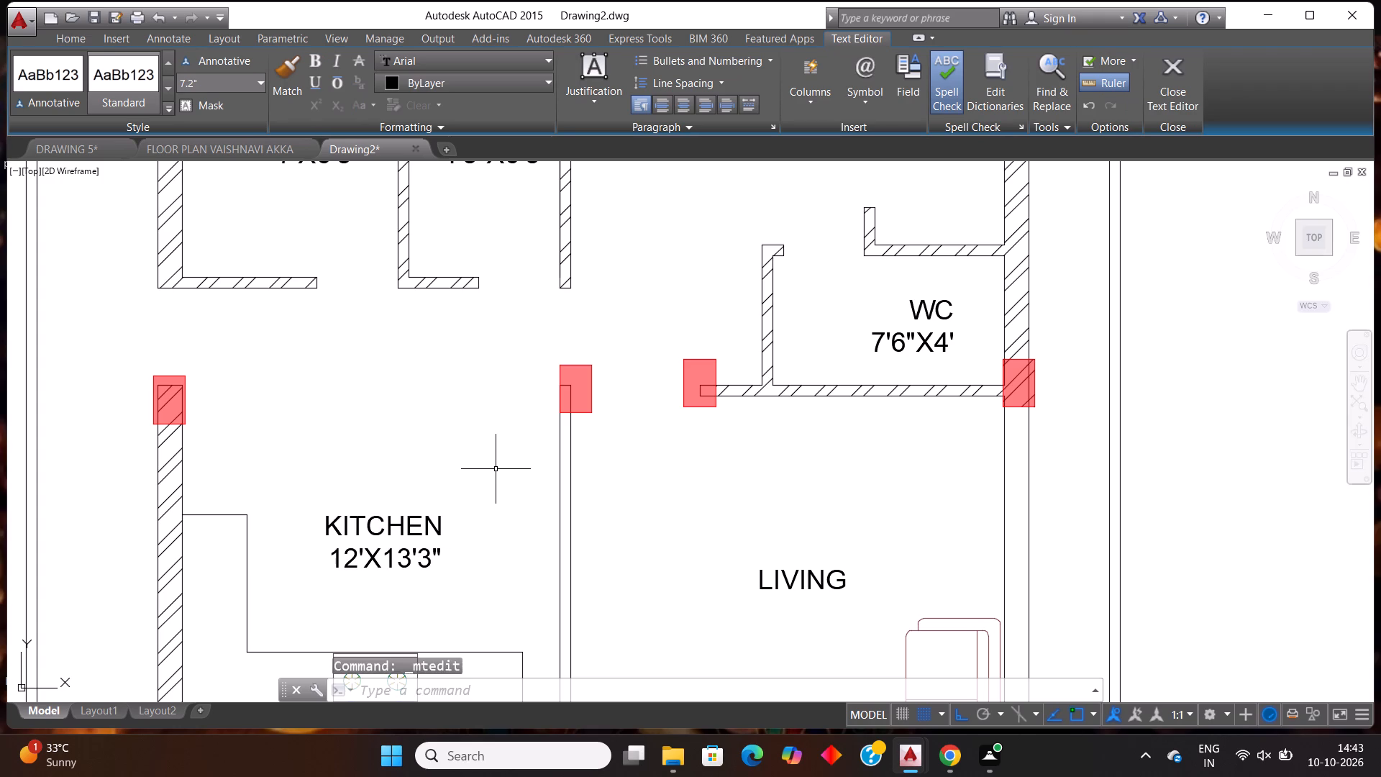
Add the room size 14'6"X17' on a second line of the LIVING label.
{"action": "scroll", "coordinate": [488, 558], "scroll_direction": "down", "scroll_amount": 2}
{"action": "scroll", "coordinate": [639, 596], "scroll_direction": "up", "scroll_amount": 2}
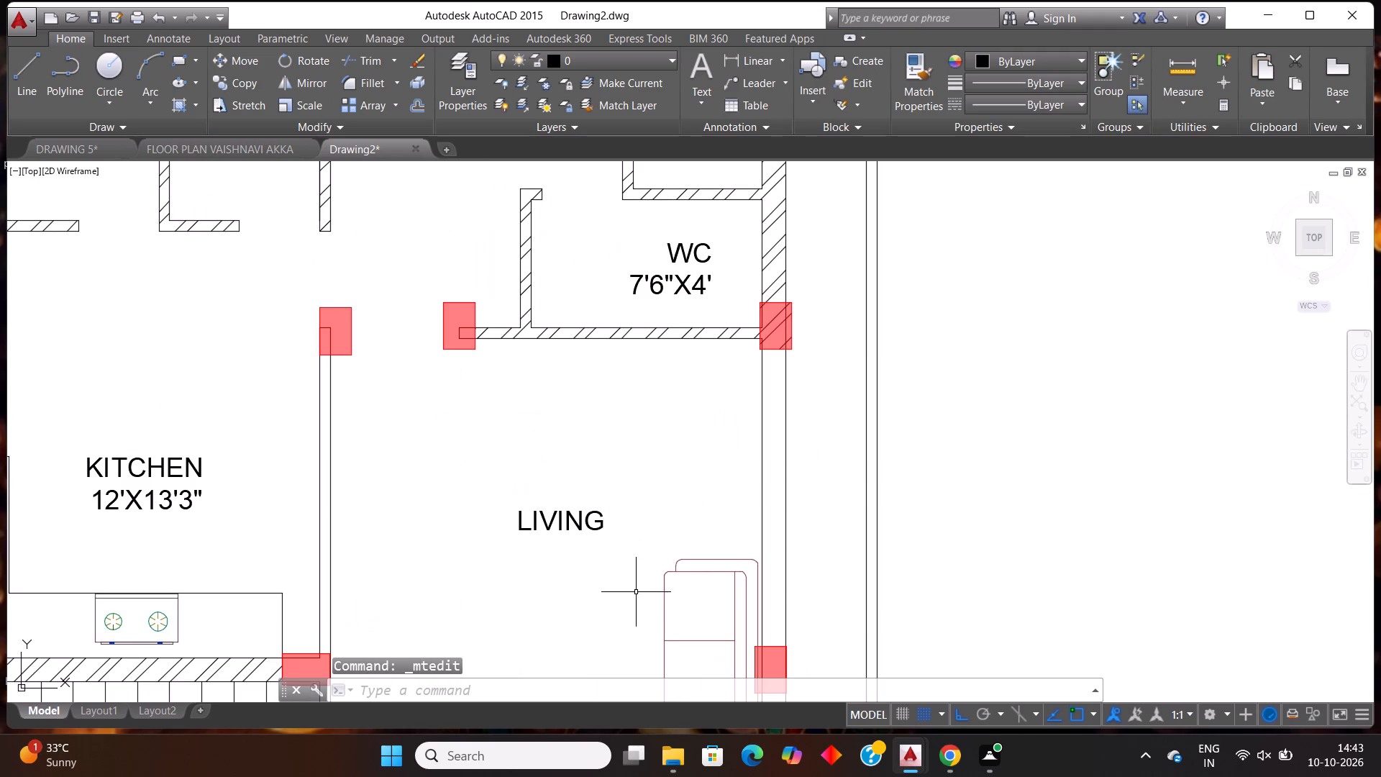
{"action": "double_click", "coordinate": [603, 530]}
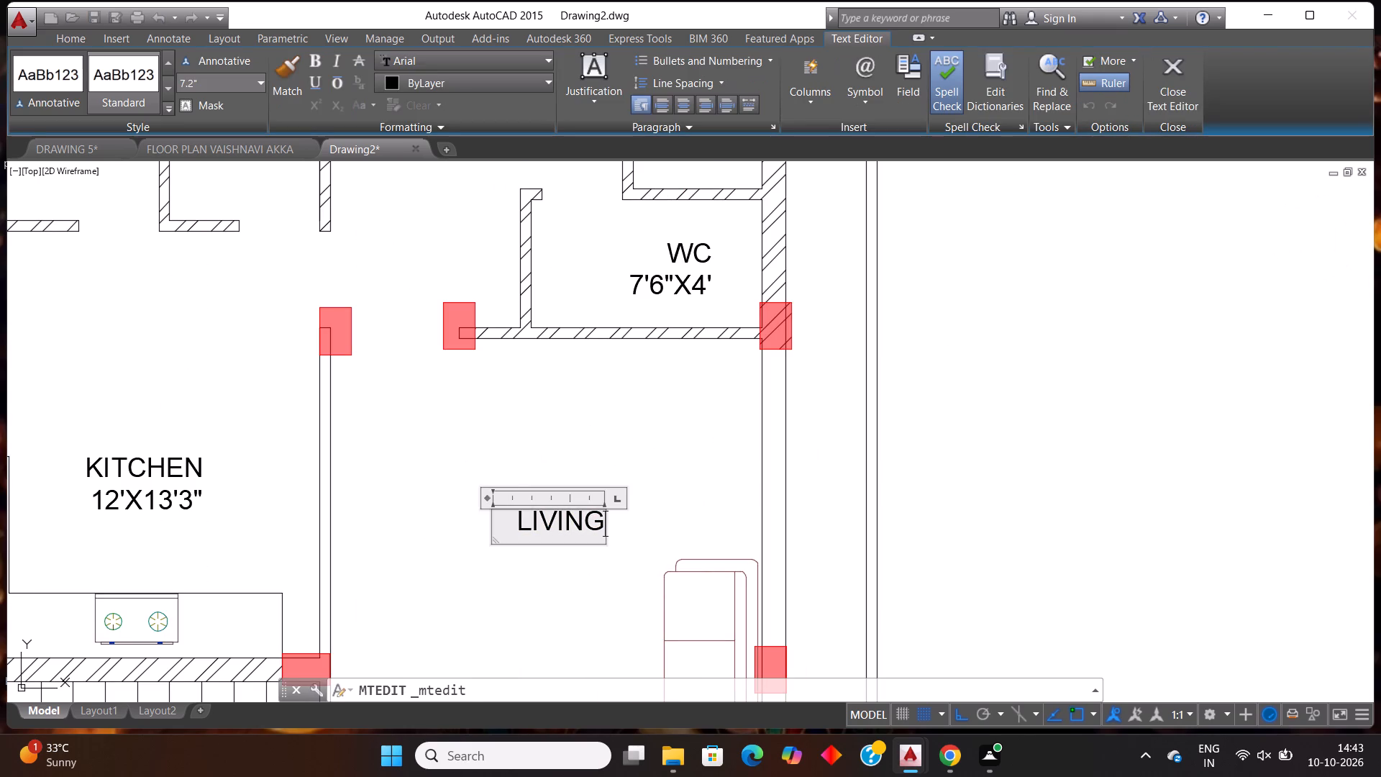
{"action": "key", "text": "Return"}
{"action": "type", "text": "14'6\"X"}
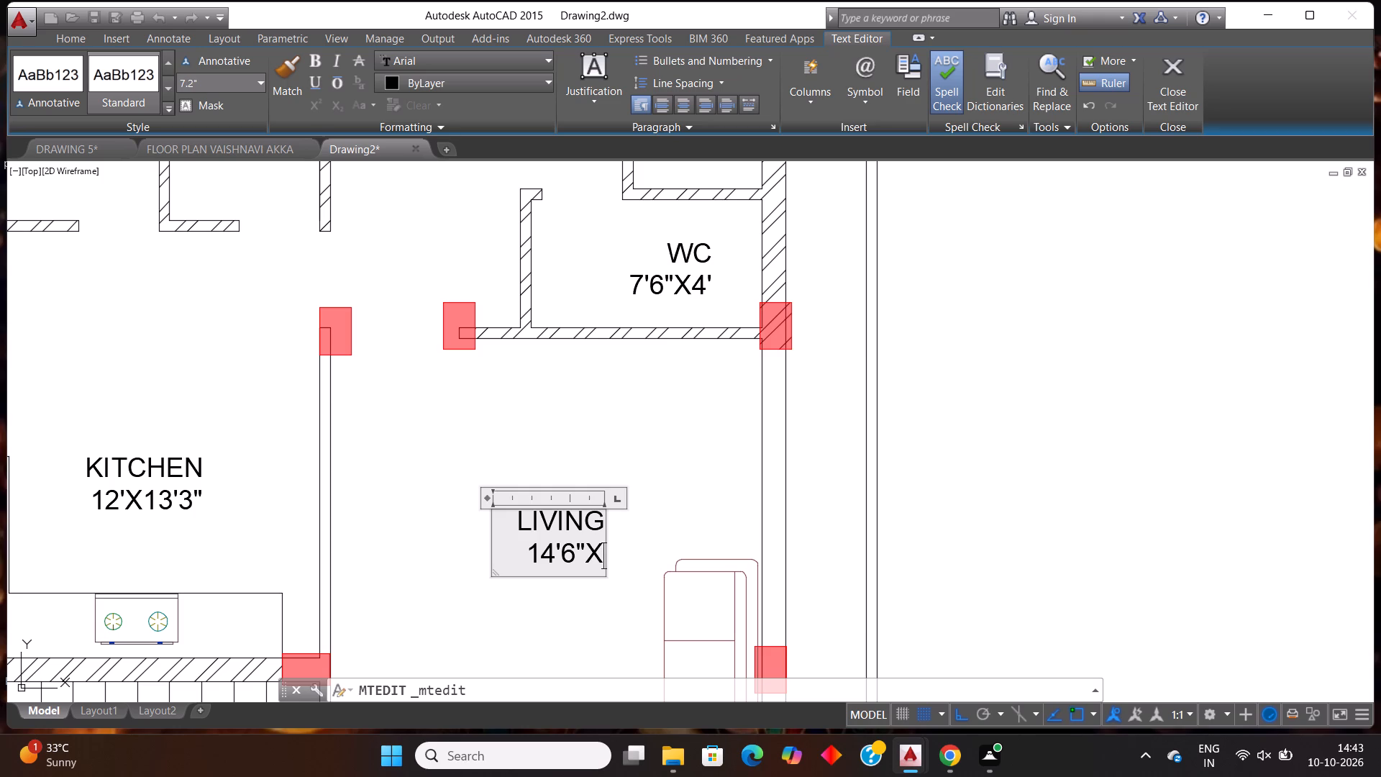
{"action": "type", "text": "17'"}
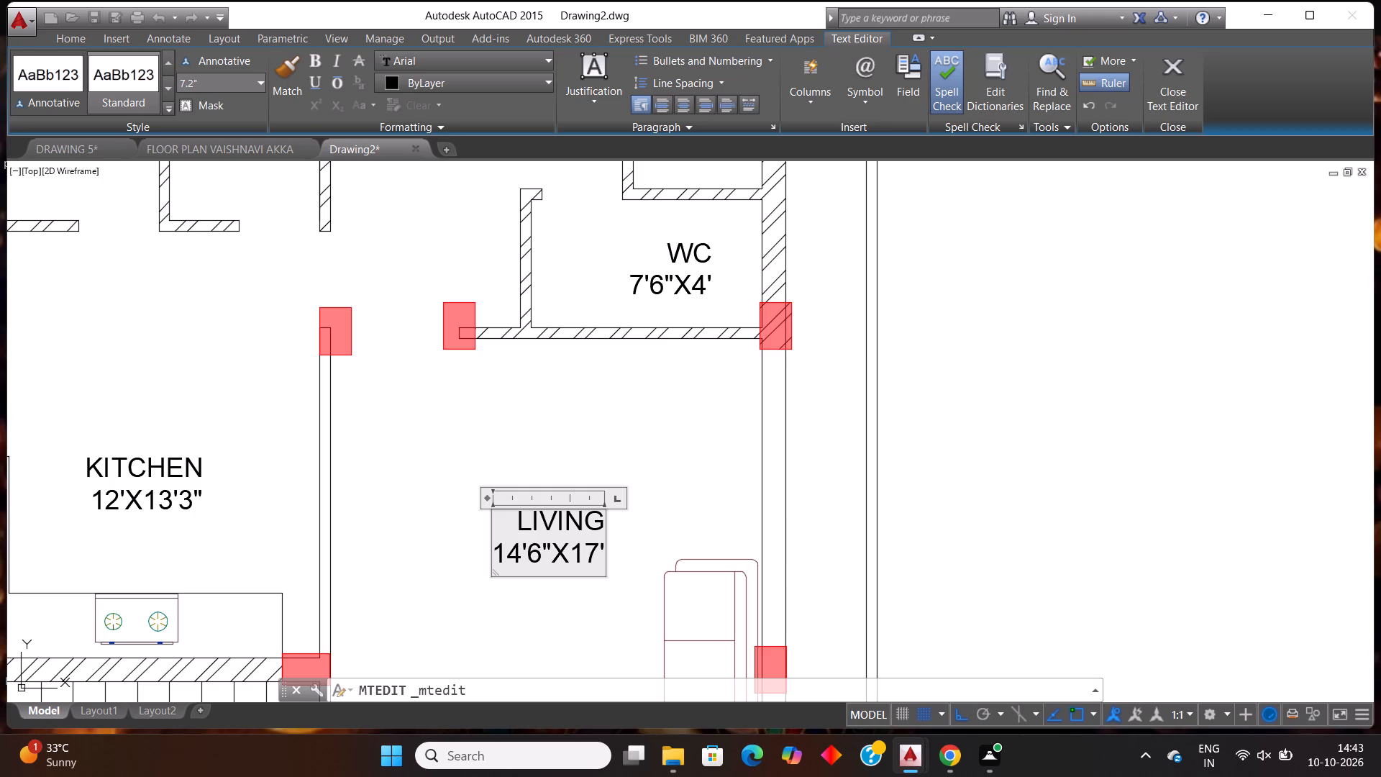
{"action": "left_click", "coordinate": [651, 473]}
Replace the A.TOILET label in the porch below the living room with PORCH and the size 19'11"X4' on a second line.
{"action": "scroll", "coordinate": [652, 471], "scroll_direction": "down", "scroll_amount": 2}
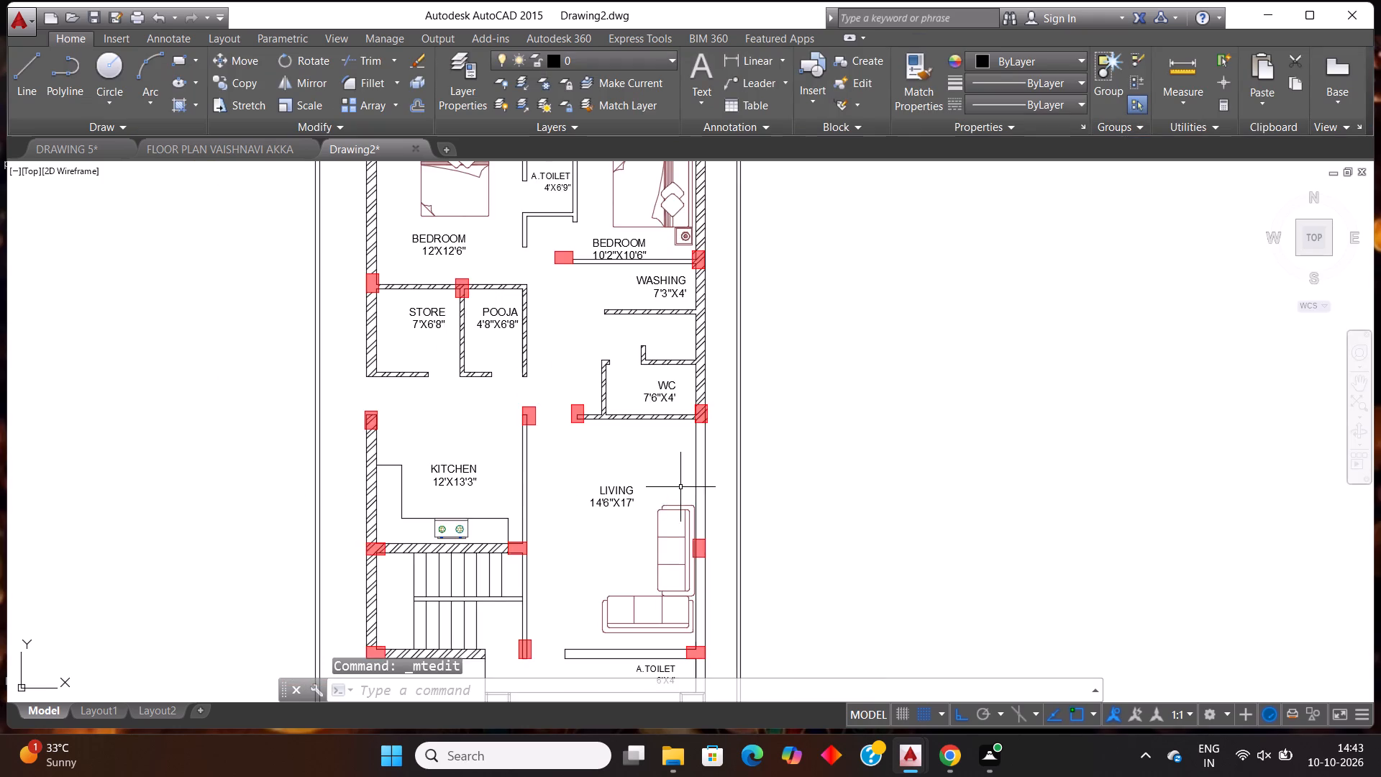
{"action": "scroll", "coordinate": [680, 487], "scroll_direction": "down", "scroll_amount": 1}
{"action": "scroll", "coordinate": [666, 633], "scroll_direction": "up", "scroll_amount": 3}
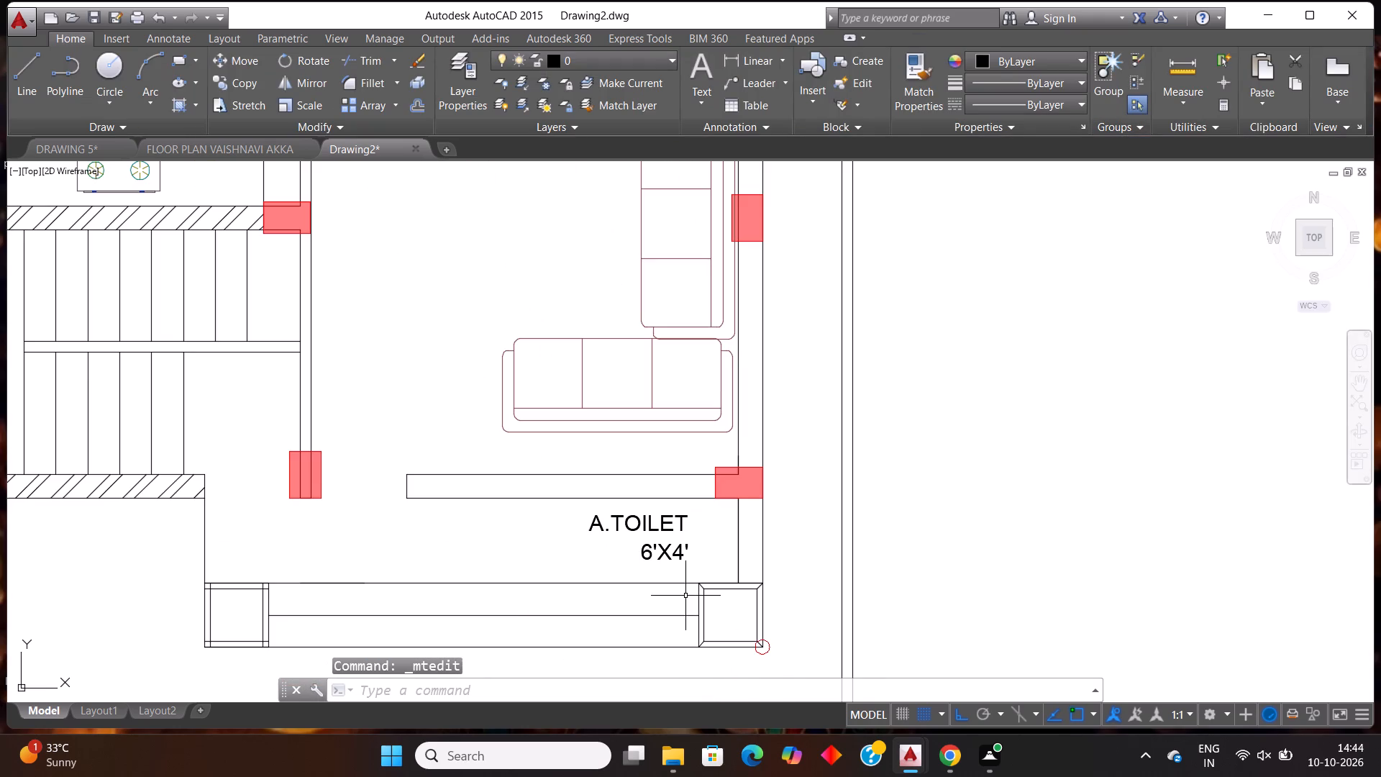
{"action": "double_click", "coordinate": [683, 556]}
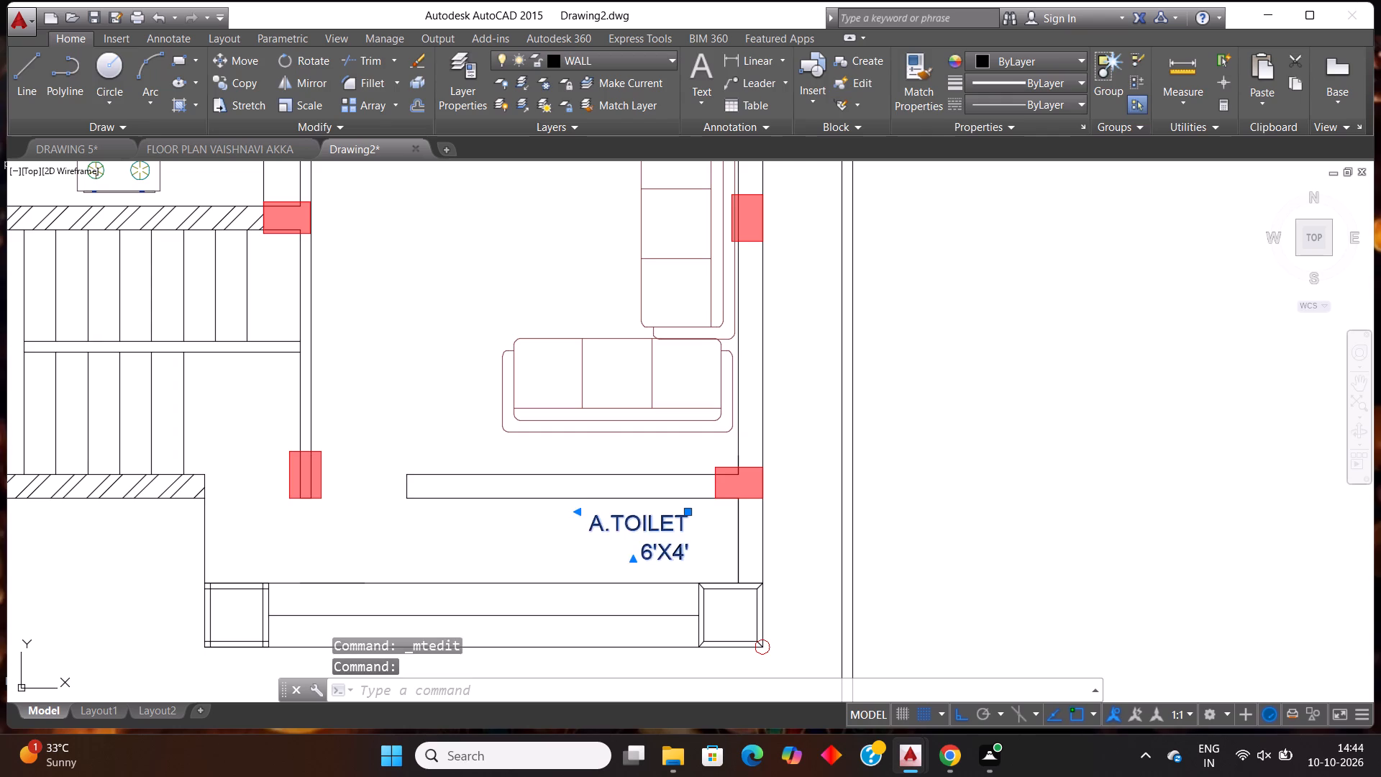
{"action": "key", "text": "BackSpace"}
{"action": "key", "text": "BackSpace"}
{"action": "key", "text": "BackSpace"}
{"action": "key", "text": "BackSpace"}
{"action": "key", "text": "BackSpace"}
{"action": "key", "text": "BackSpace"}
{"action": "key", "text": "BackSpace"}
{"action": "key", "text": "BackSpace"}
{"action": "key", "text": "BackSpace"}
{"action": "key", "text": "BackSpace"}
{"action": "key", "text": "BackSpace"}
{"action": "key", "text": "BackSpace"}
{"action": "key", "text": "BackSpace"}
{"action": "key", "text": "BackSpace"}
{"action": "key", "text": "BackSpace"}
{"action": "key", "text": "BackSpace"}
{"action": "key", "text": "BackSpace"}
{"action": "key", "text": "BackSpace"}
{"action": "key", "text": "BackSpace"}
{"action": "key", "text": "BackSpace"}
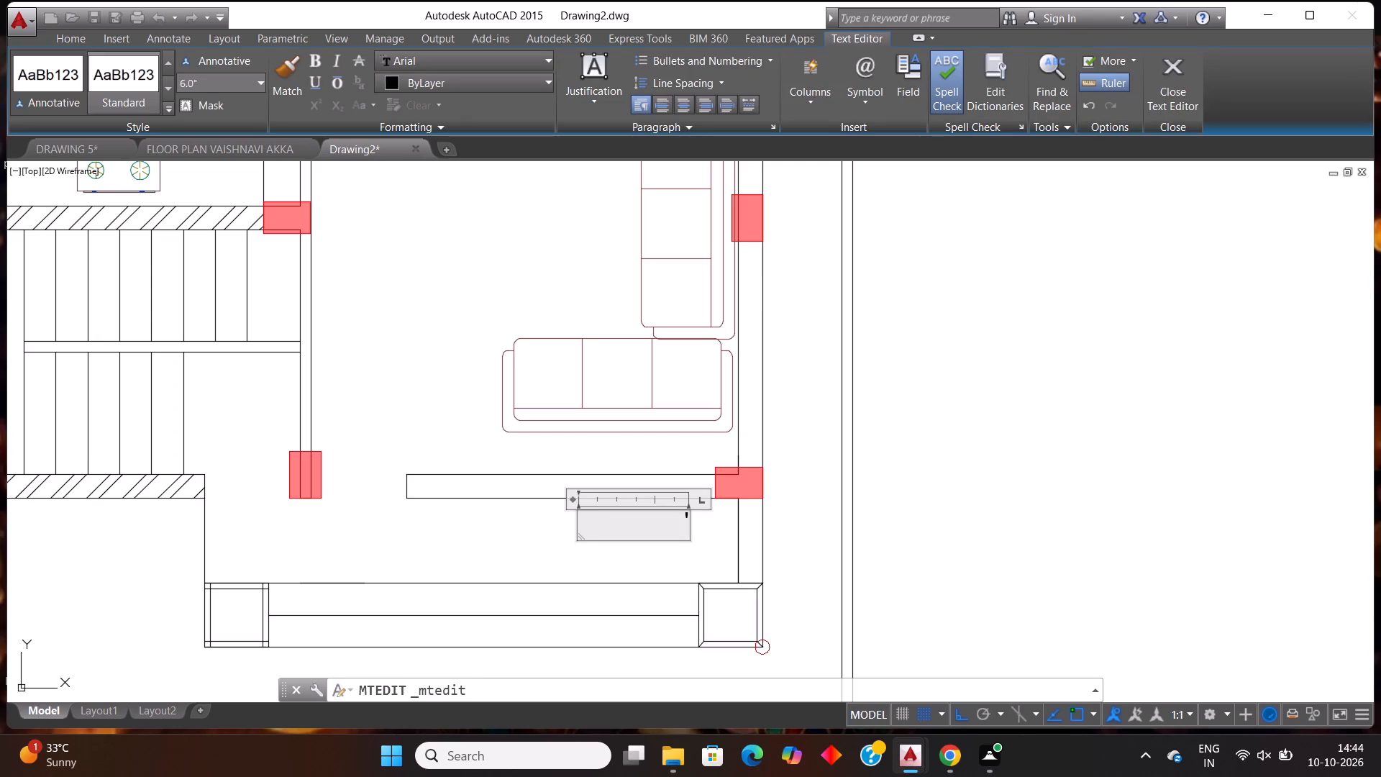
{"action": "type", "text": "PORCH"}
{"action": "key", "text": "Return"}
{"action": "type", "text": "19'"}
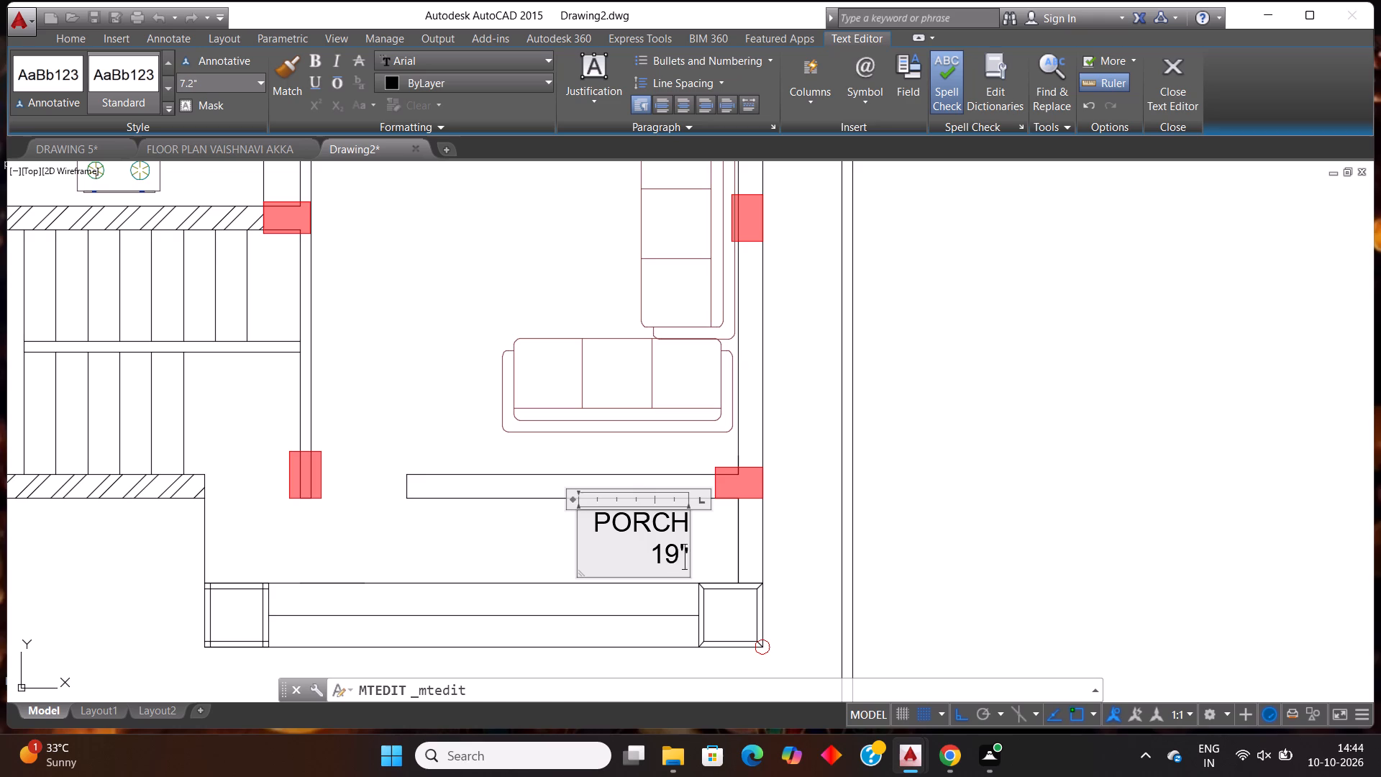
{"action": "type", "text": "11\""}
{"action": "key", "text": "x"}
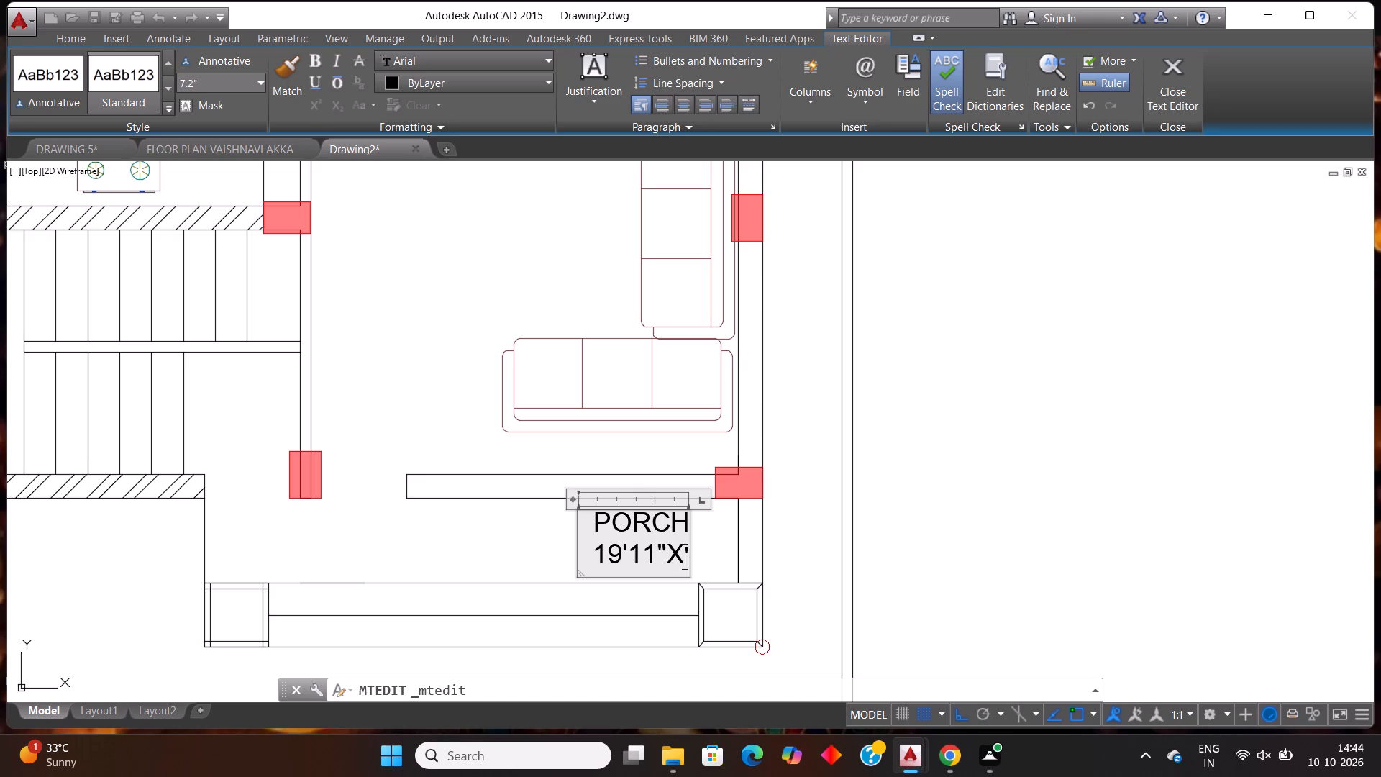
{"action": "type", "text": "4'"}
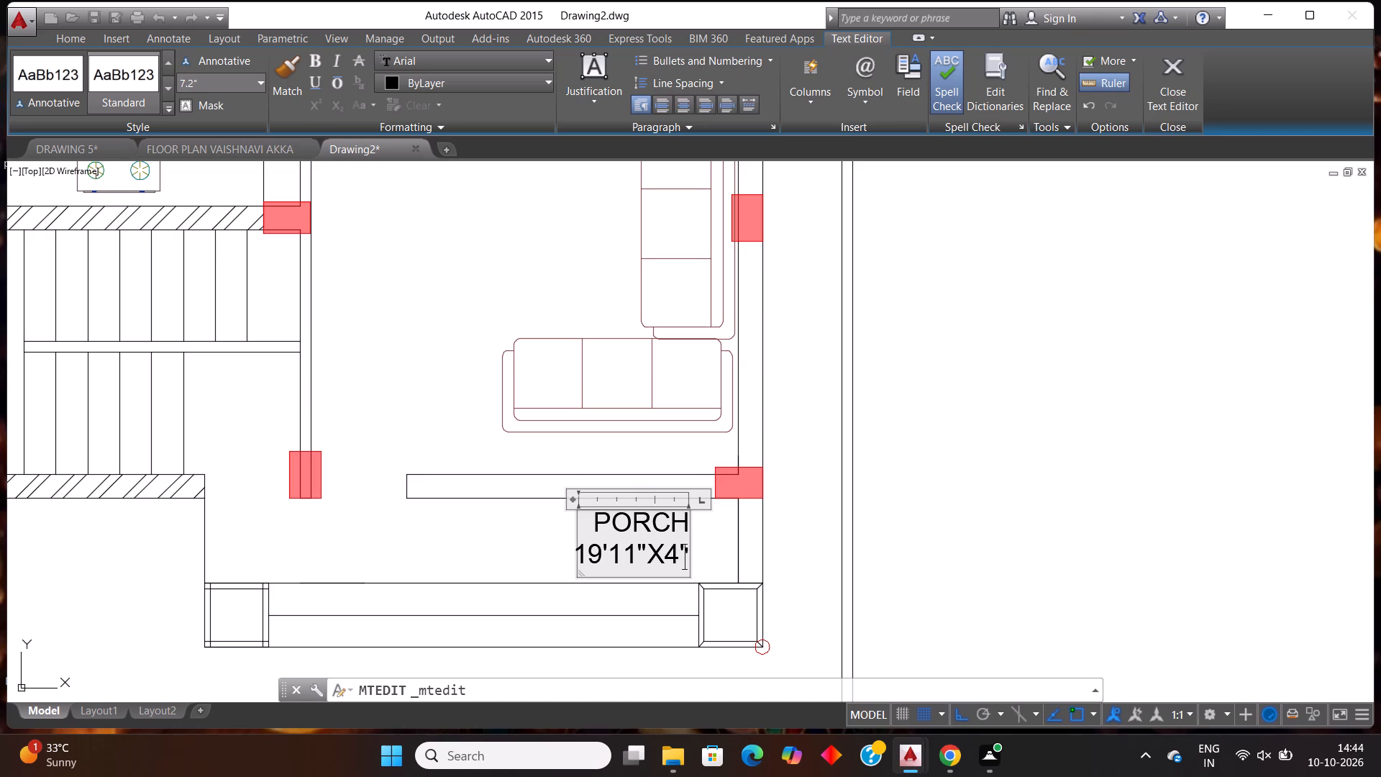
{"action": "left_click", "coordinate": [459, 342]}
Copy the PORCH label into the open area below the staircase, beside the porch.
{"action": "scroll", "coordinate": [459, 342], "scroll_direction": "down", "scroll_amount": 2}
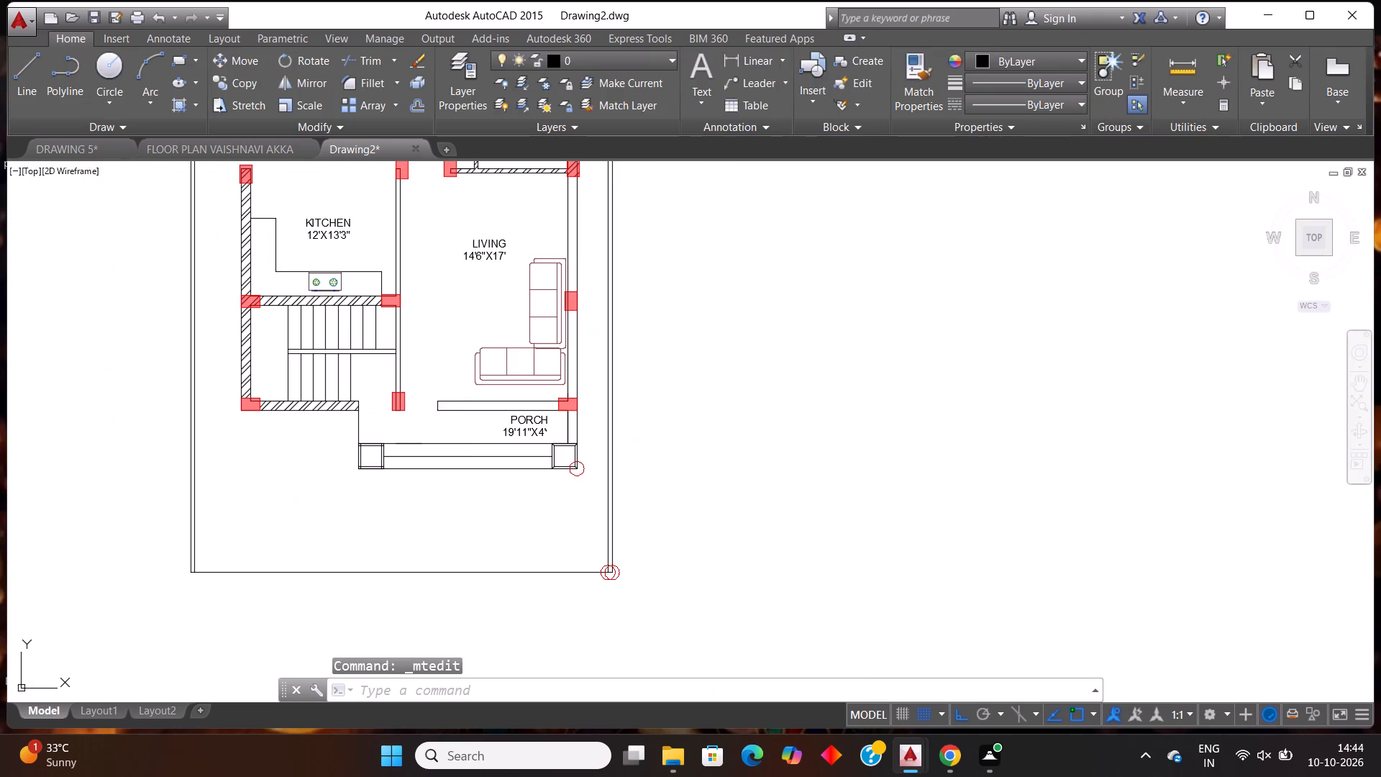
{"action": "scroll", "coordinate": [317, 473], "scroll_direction": "down", "scroll_amount": 2}
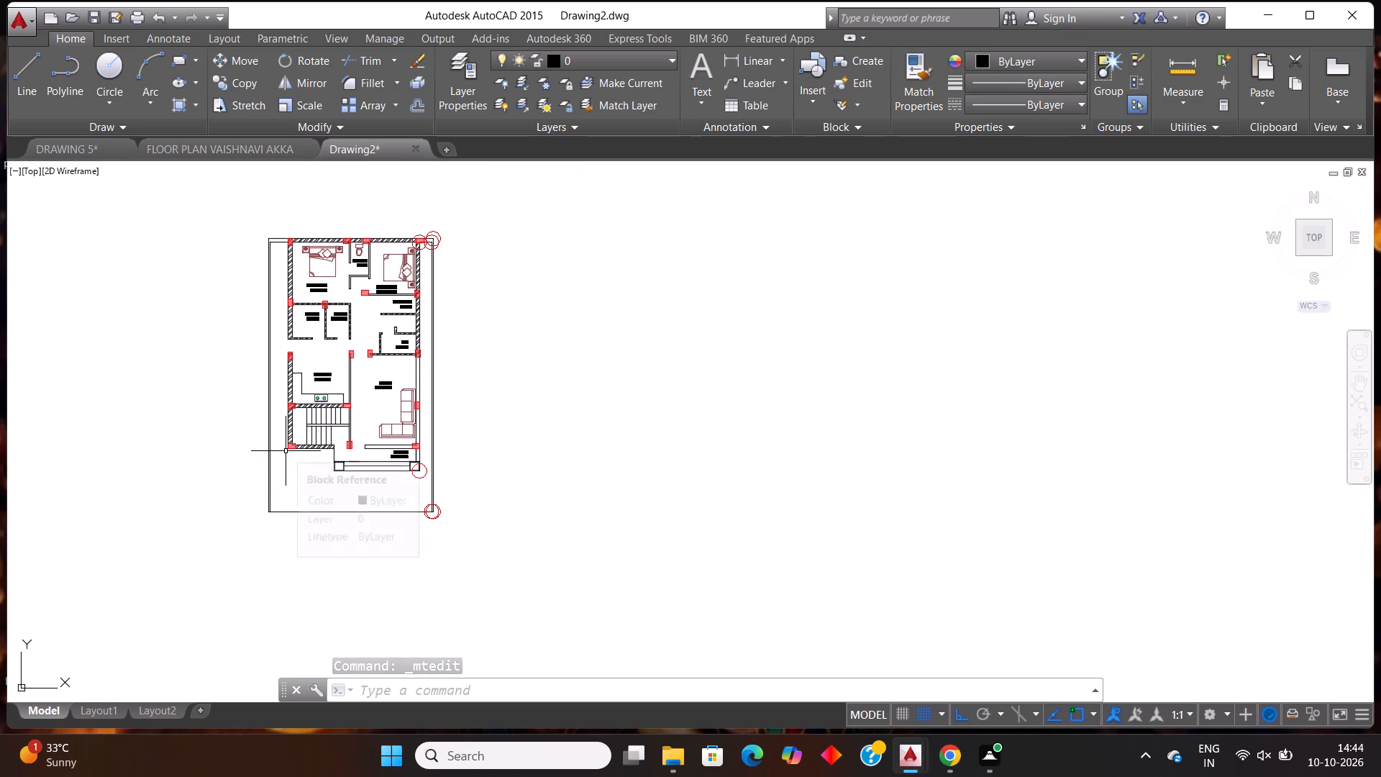
{"action": "scroll", "coordinate": [285, 478], "scroll_direction": "up", "scroll_amount": 2}
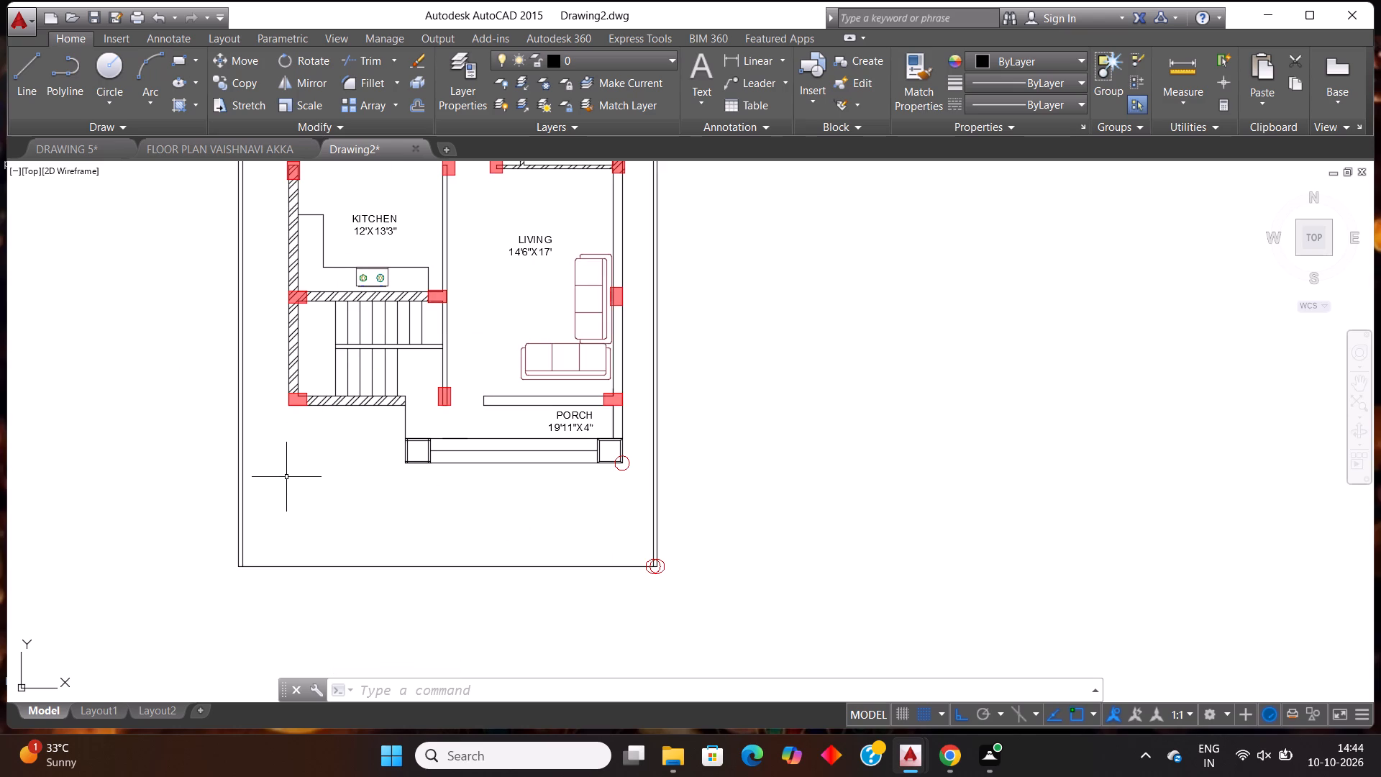
{"action": "scroll", "coordinate": [286, 477], "scroll_direction": "down", "scroll_amount": 1}
{"action": "scroll", "coordinate": [283, 476], "scroll_direction": "up", "scroll_amount": 1}
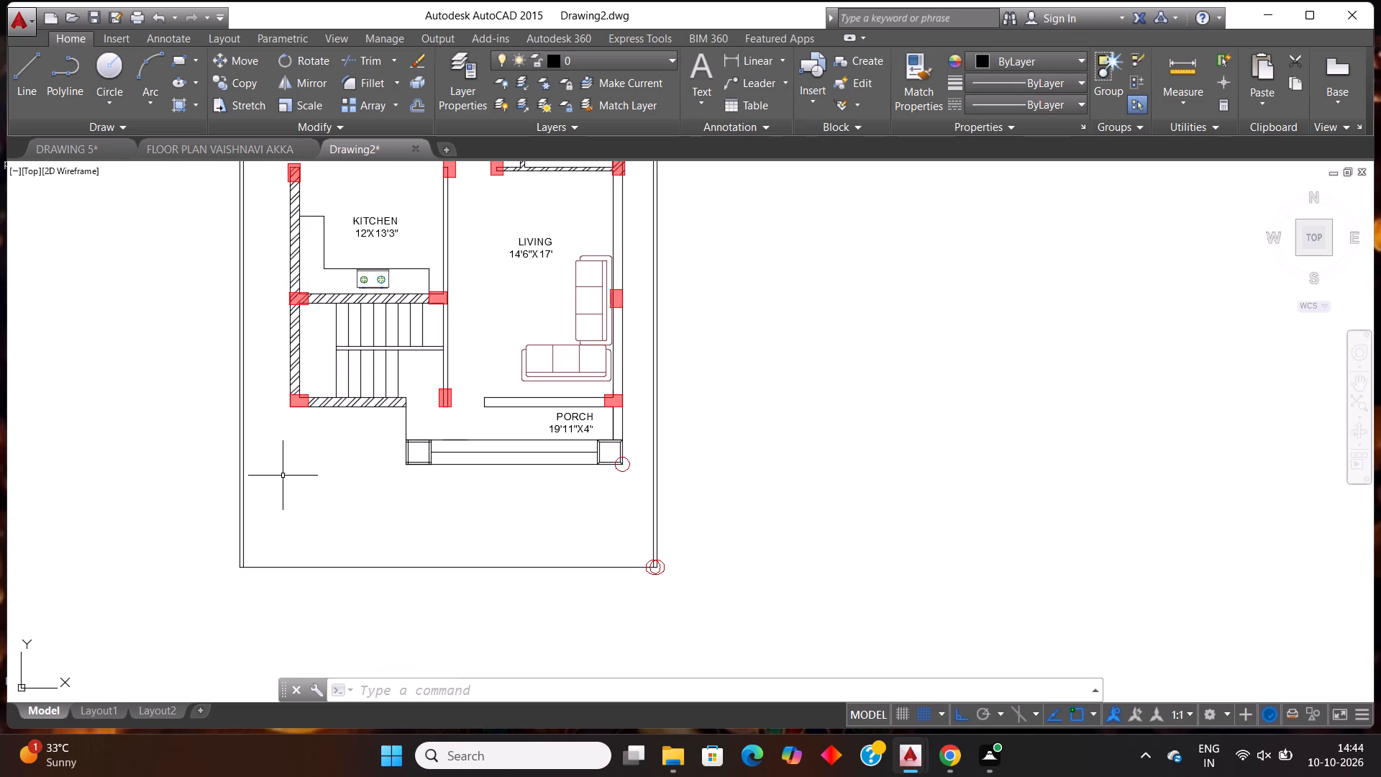
{"action": "left_click", "coordinate": [587, 433]}
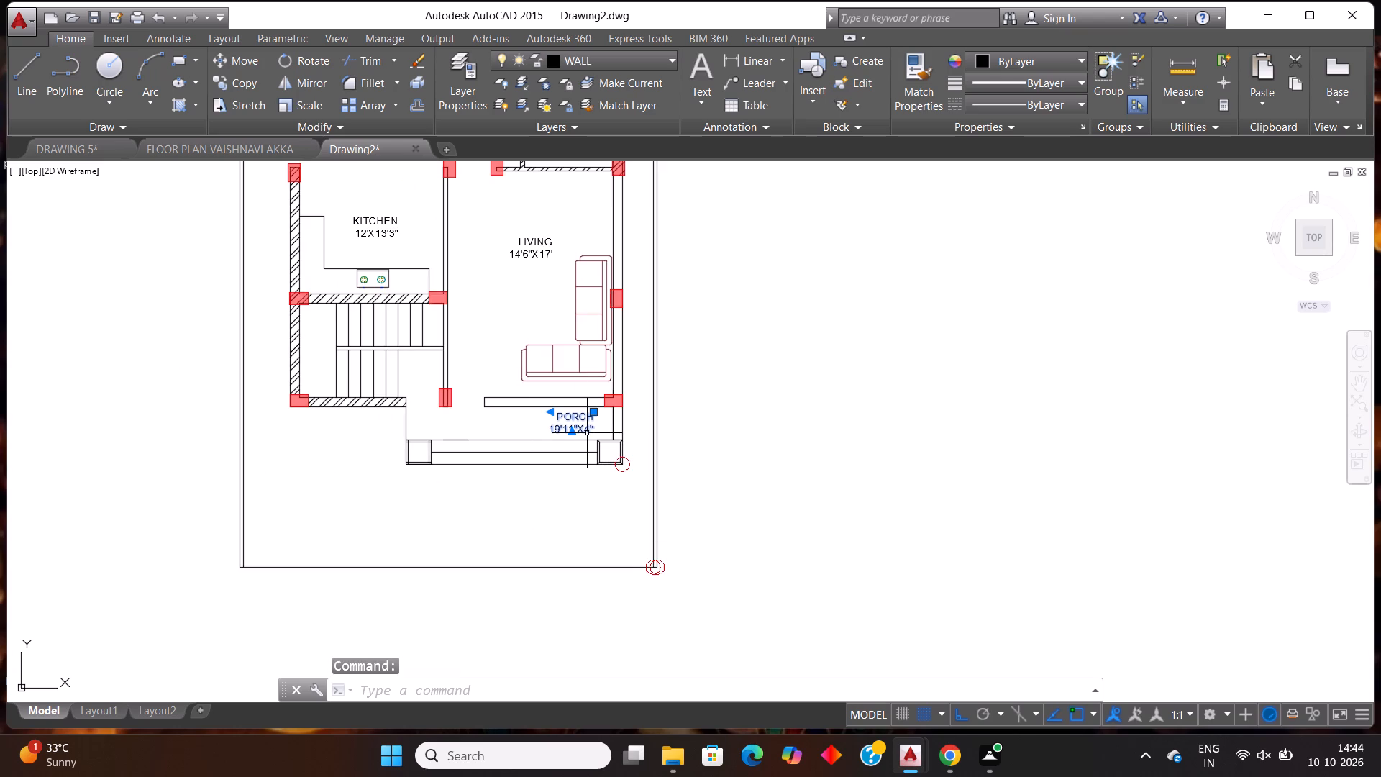
{"action": "key", "text": "ctrl+c"}
{"action": "key", "text": "ctrl+v"}
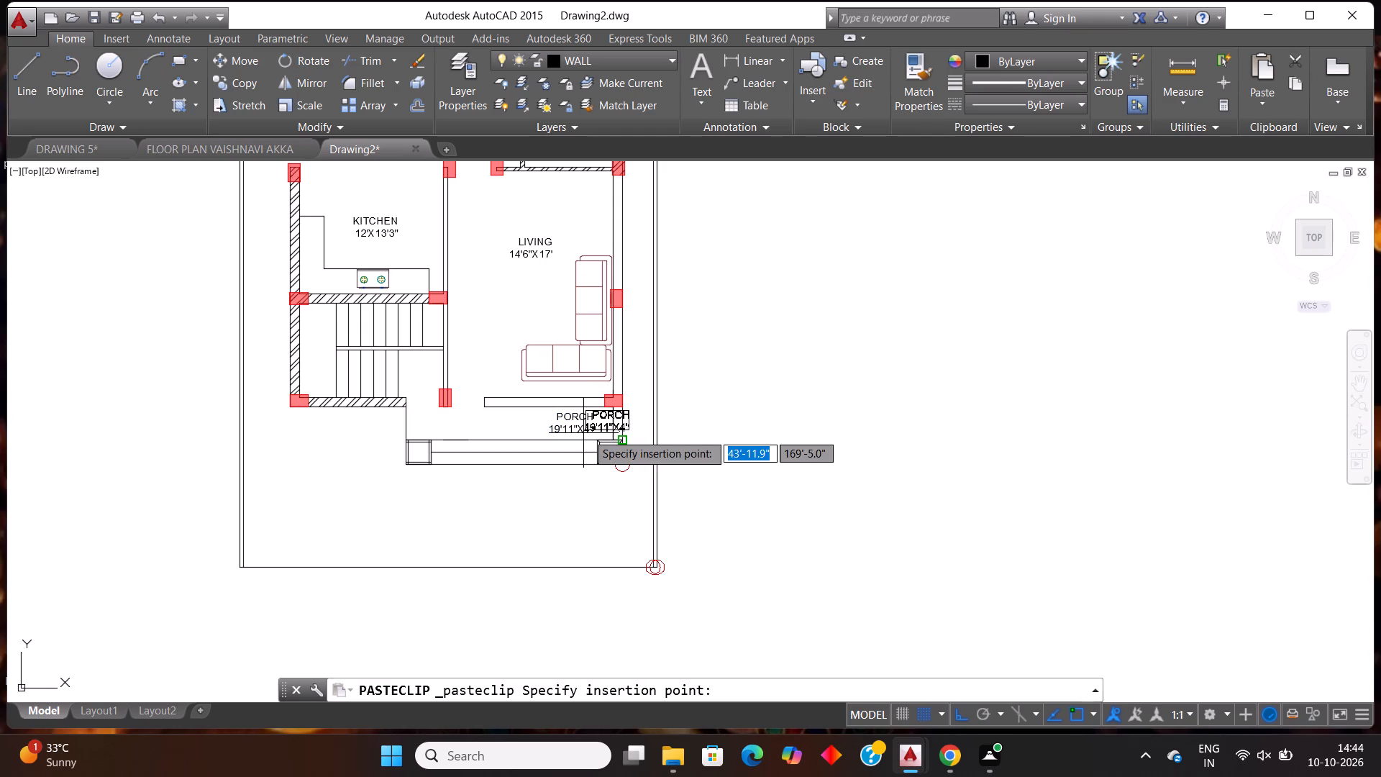
{"action": "left_click", "coordinate": [310, 465]}
Change the copied label below the staircase to PARKING with the size 12'11"X13'4" on a second line.
{"action": "scroll", "coordinate": [331, 458], "scroll_direction": "up", "scroll_amount": 2}
{"action": "double_click", "coordinate": [378, 457]}
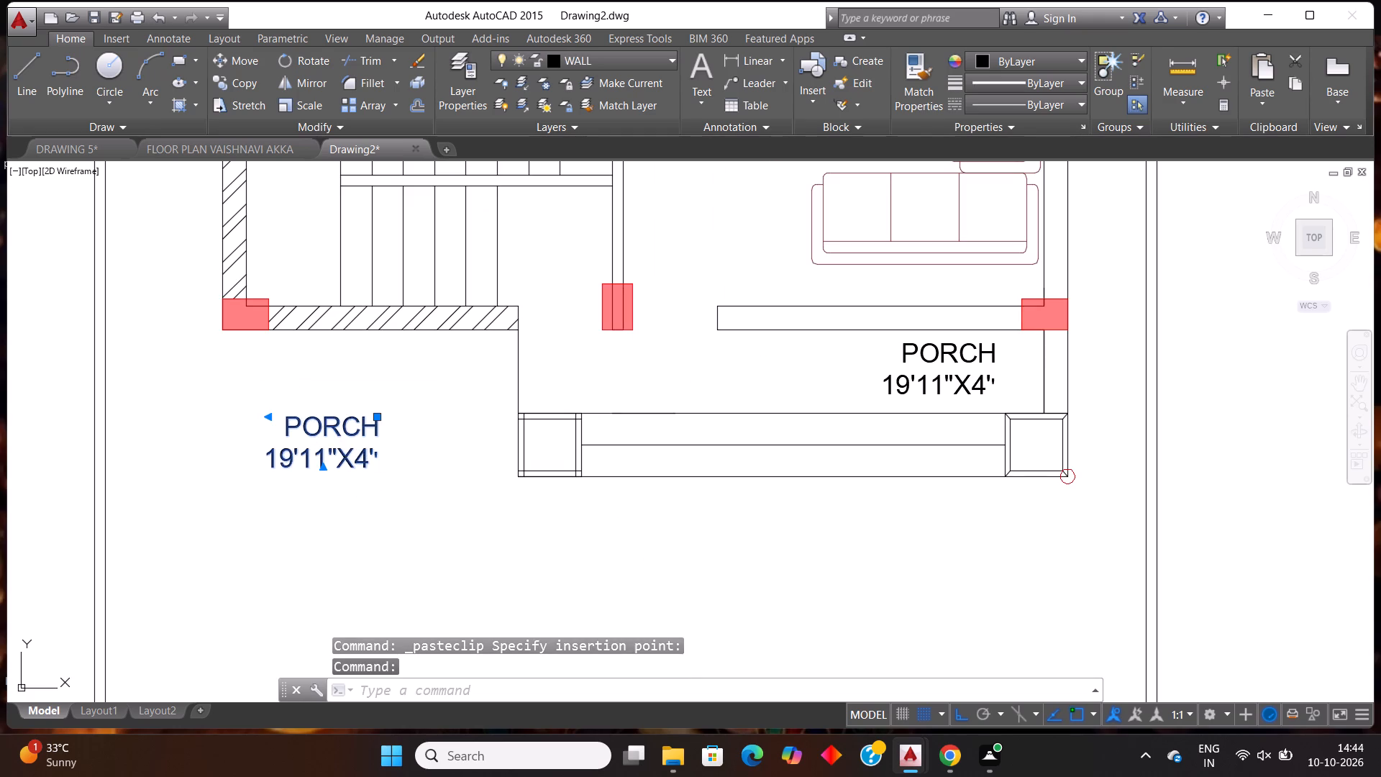
{"action": "key", "text": "BackSpace"}
{"action": "key", "text": "BackSpace"}
{"action": "key", "text": "BackSpace"}
{"action": "key", "text": "BackSpace"}
{"action": "key", "text": "BackSpace"}
{"action": "key", "text": "BackSpace"}
{"action": "key", "text": "BackSpace"}
{"action": "key", "text": "BackSpace"}
{"action": "key", "text": "BackSpace"}
{"action": "key", "text": "BackSpace"}
{"action": "key", "text": "BackSpace"}
{"action": "key", "text": "BackSpace"}
{"action": "key", "text": "BackSpace"}
{"action": "key", "text": "BackSpace"}
{"action": "key", "text": "BackSpace"}
{"action": "key", "text": "BackSpace"}
{"action": "key", "text": "BackSpace"}
{"action": "key", "text": "BackSpace"}
{"action": "key", "text": "BackSpace"}
{"action": "key", "text": "BackSpace"}
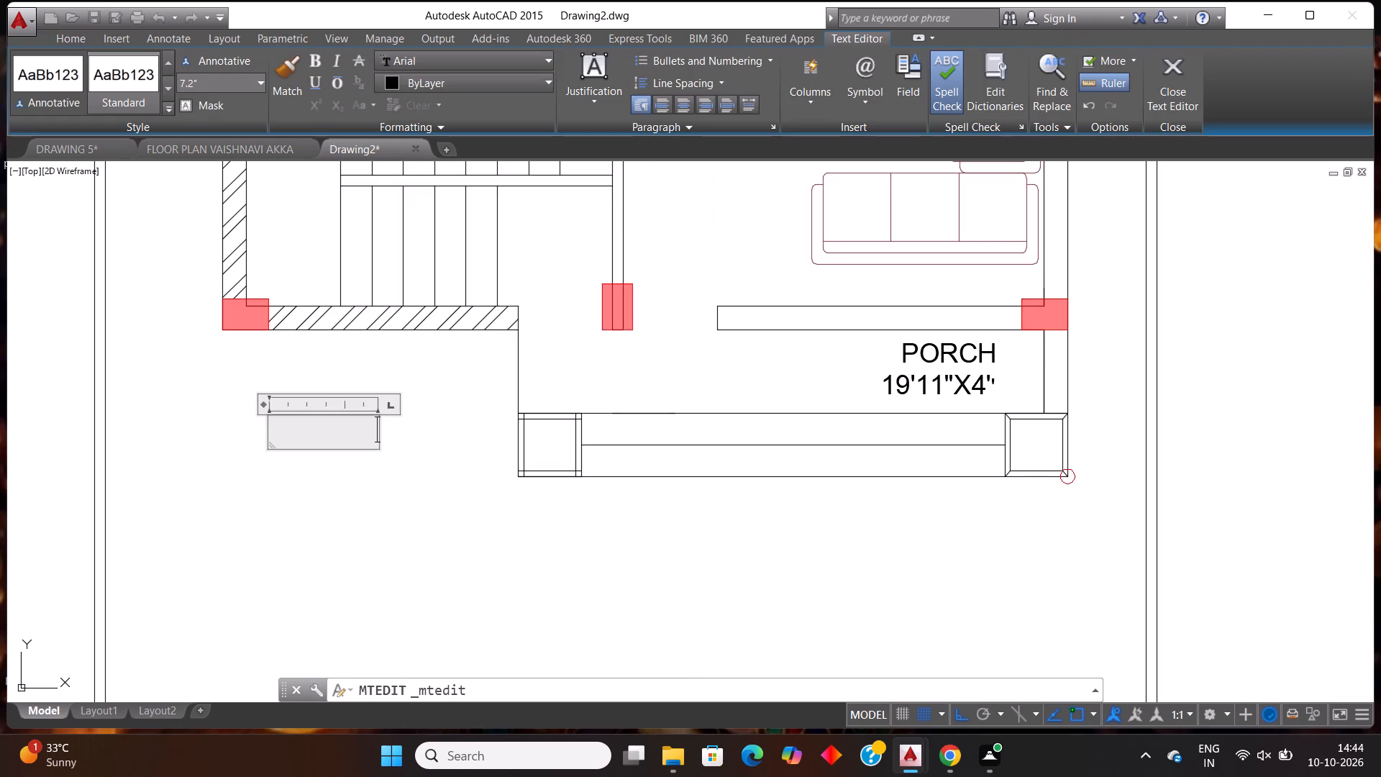
{"action": "type", "text": "PARL"}
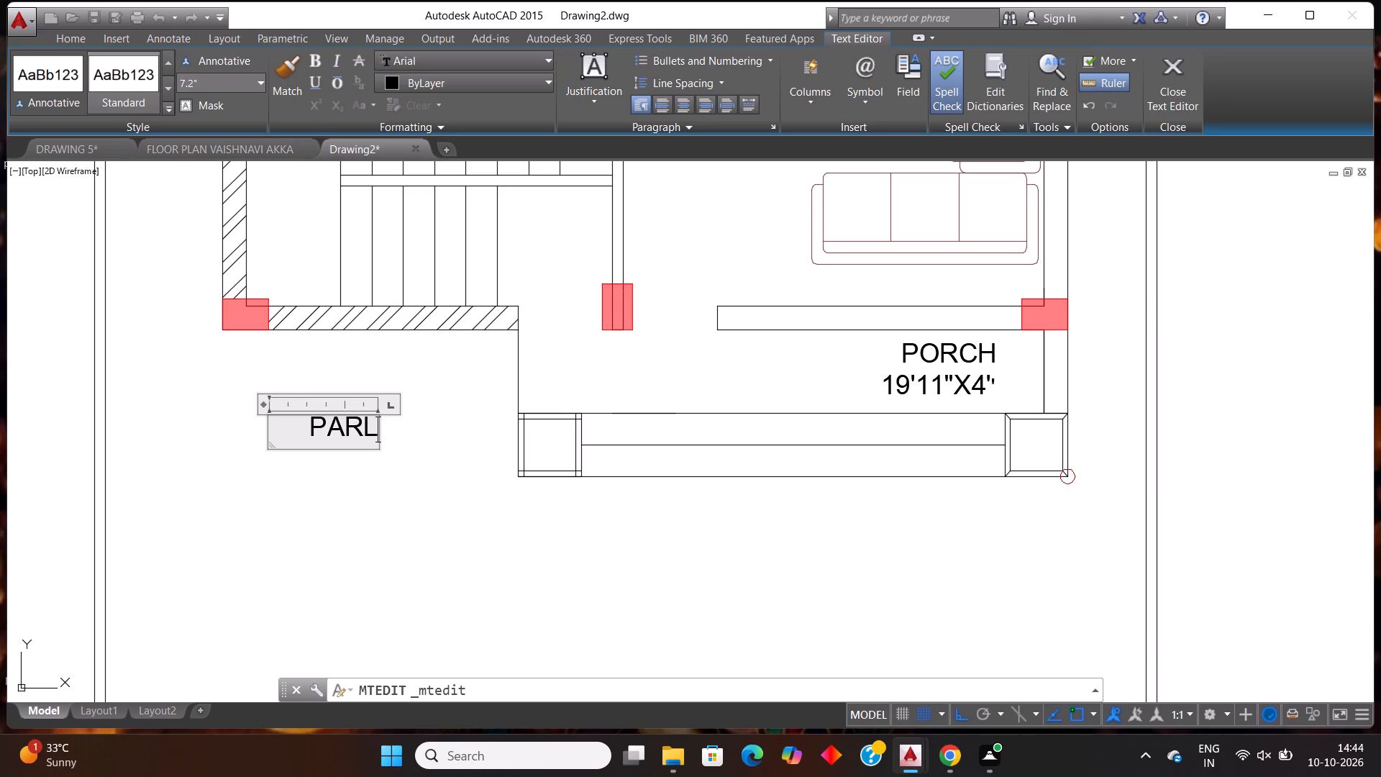
{"action": "key", "text": "BackSpace"}
{"action": "type", "text": "KING"}
{"action": "key", "text": "Return"}
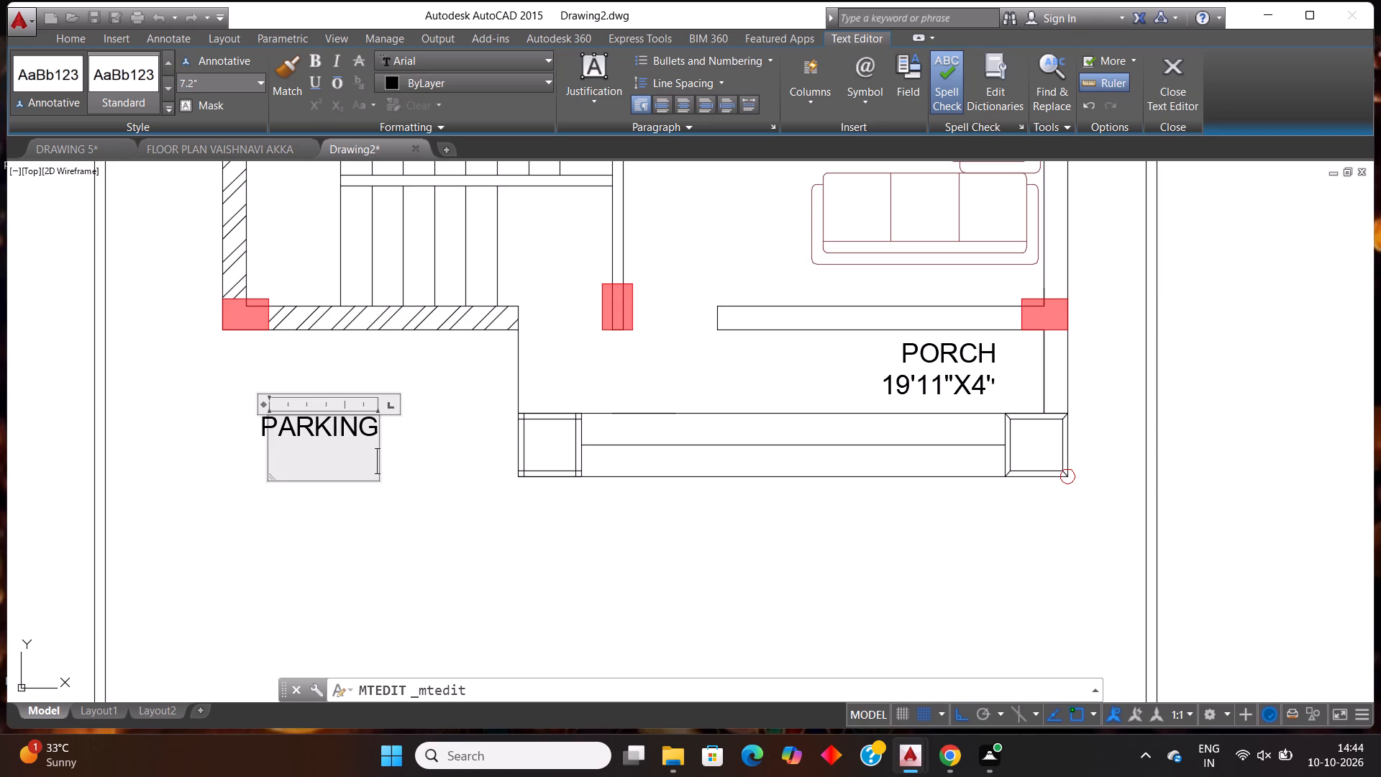
{"action": "type", "text": "12'11\"X"}
{"action": "type", "text": "13'4\""}
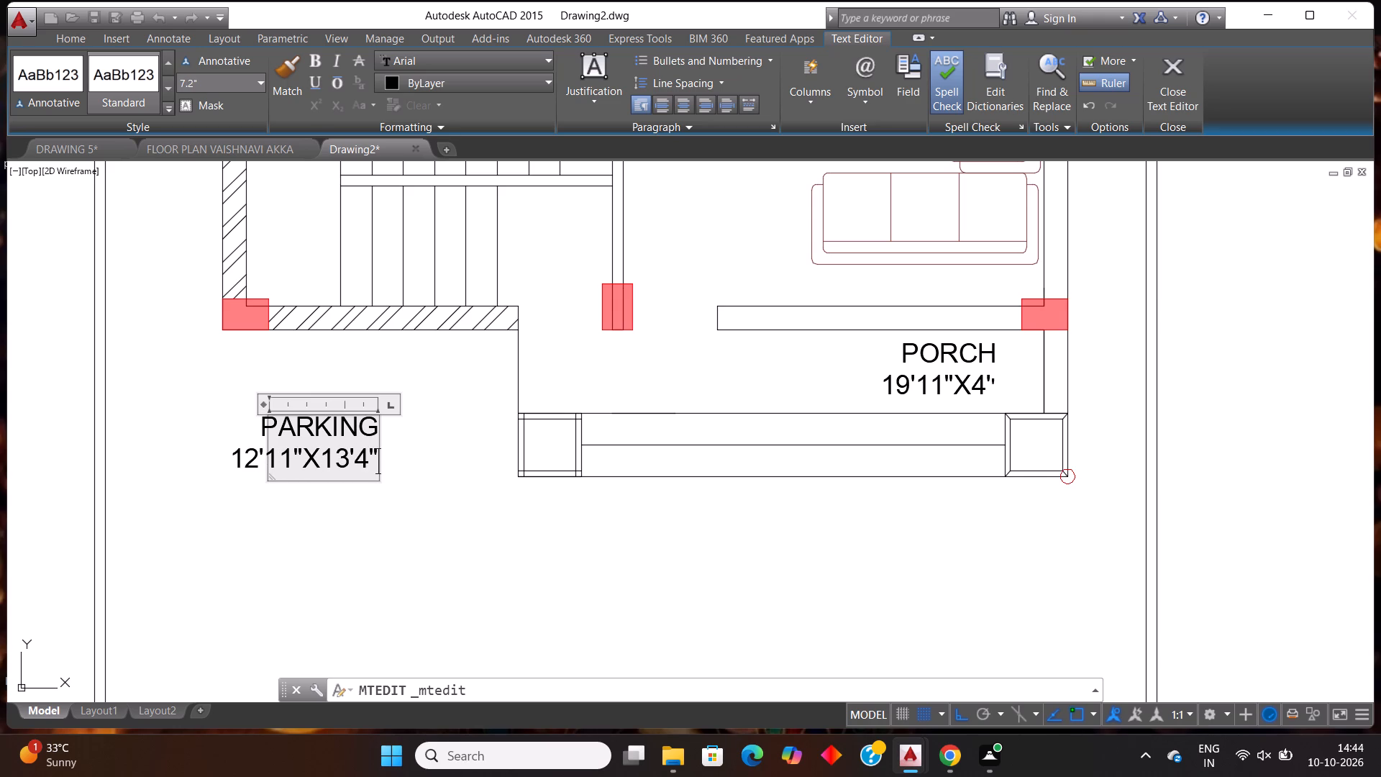
{"action": "left_click", "coordinate": [469, 516]}
Look over the whole floor plan to check the room labels and the plot boundary.
{"action": "scroll", "coordinate": [469, 509], "scroll_direction": "down", "scroll_amount": 3}
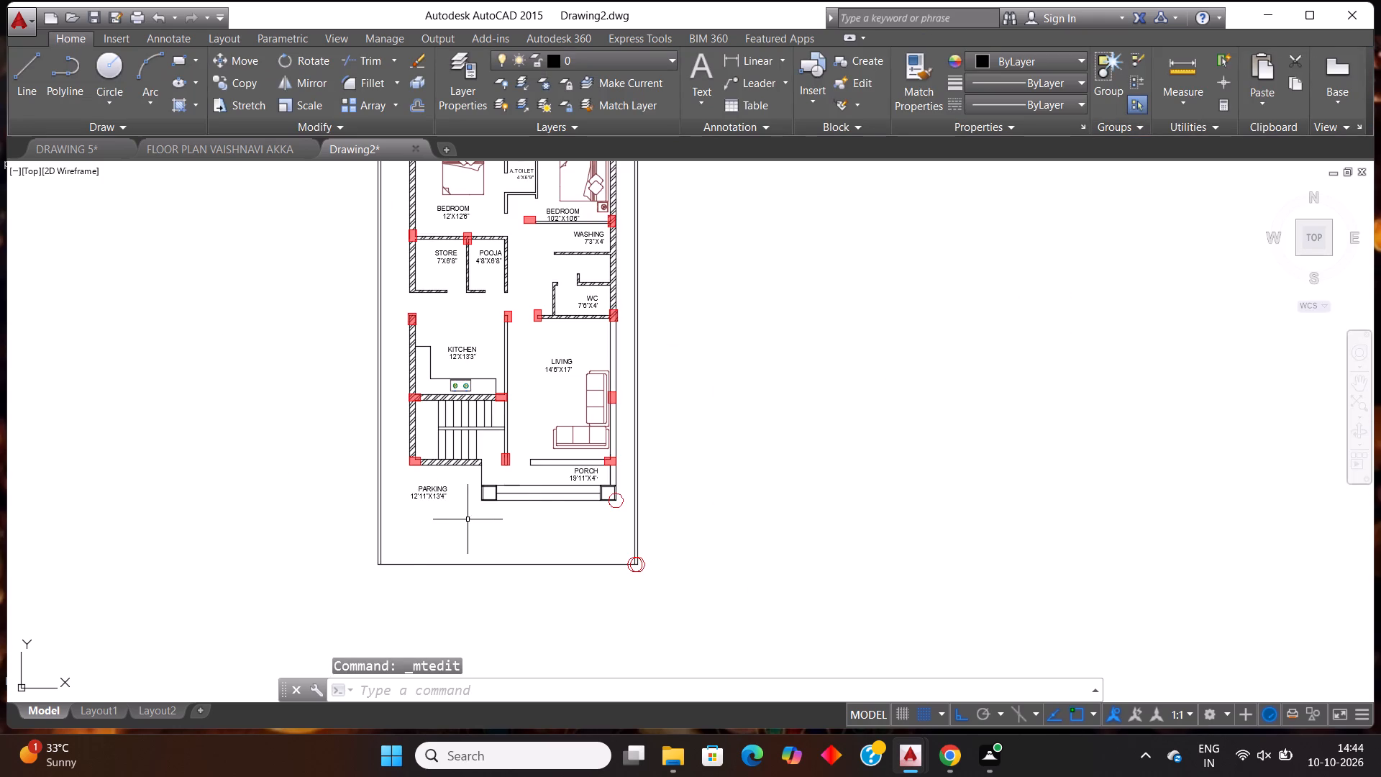
{"action": "scroll", "coordinate": [473, 517], "scroll_direction": "down", "scroll_amount": 1}
{"action": "scroll", "coordinate": [475, 515], "scroll_direction": "up", "scroll_amount": 1}
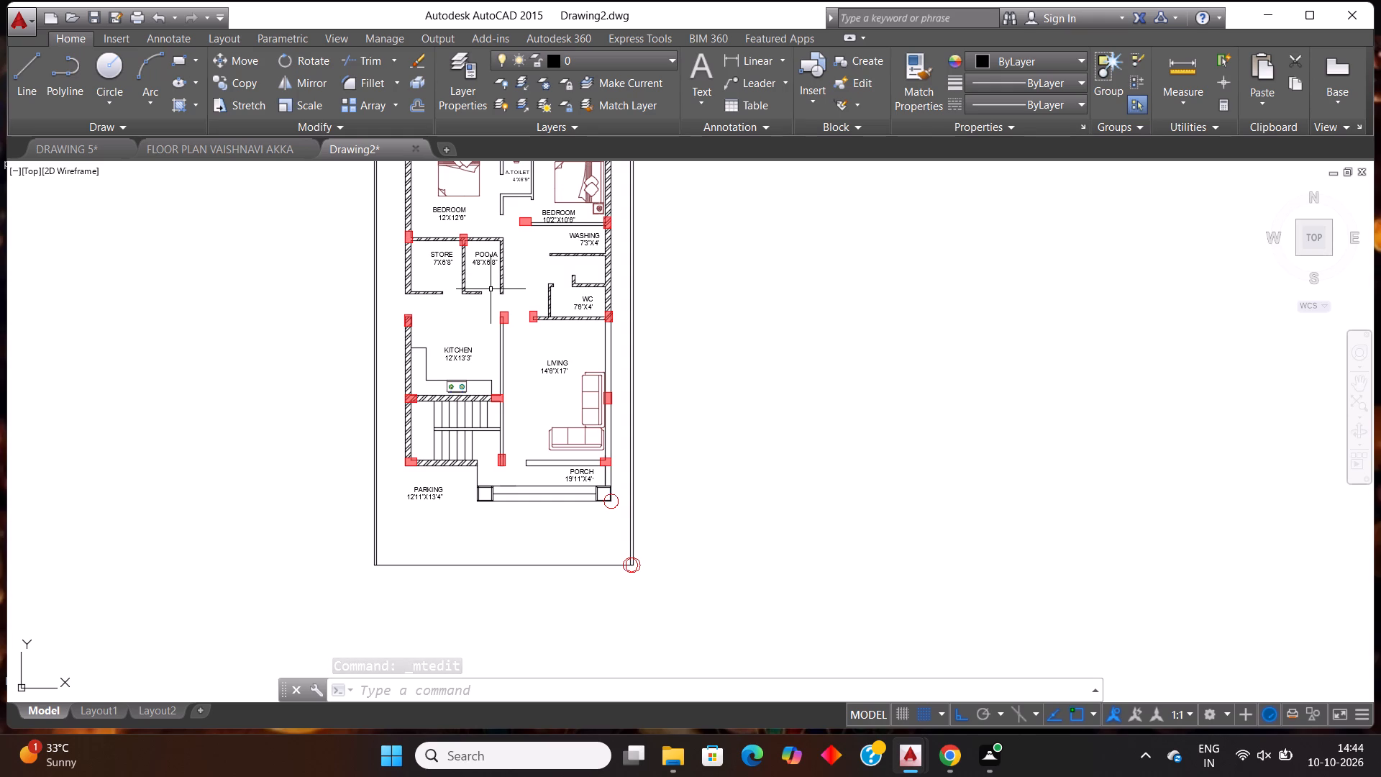
{"action": "scroll", "coordinate": [491, 311], "scroll_direction": "down", "scroll_amount": 1}
{"action": "scroll", "coordinate": [461, 284], "scroll_direction": "up", "scroll_amount": 1}
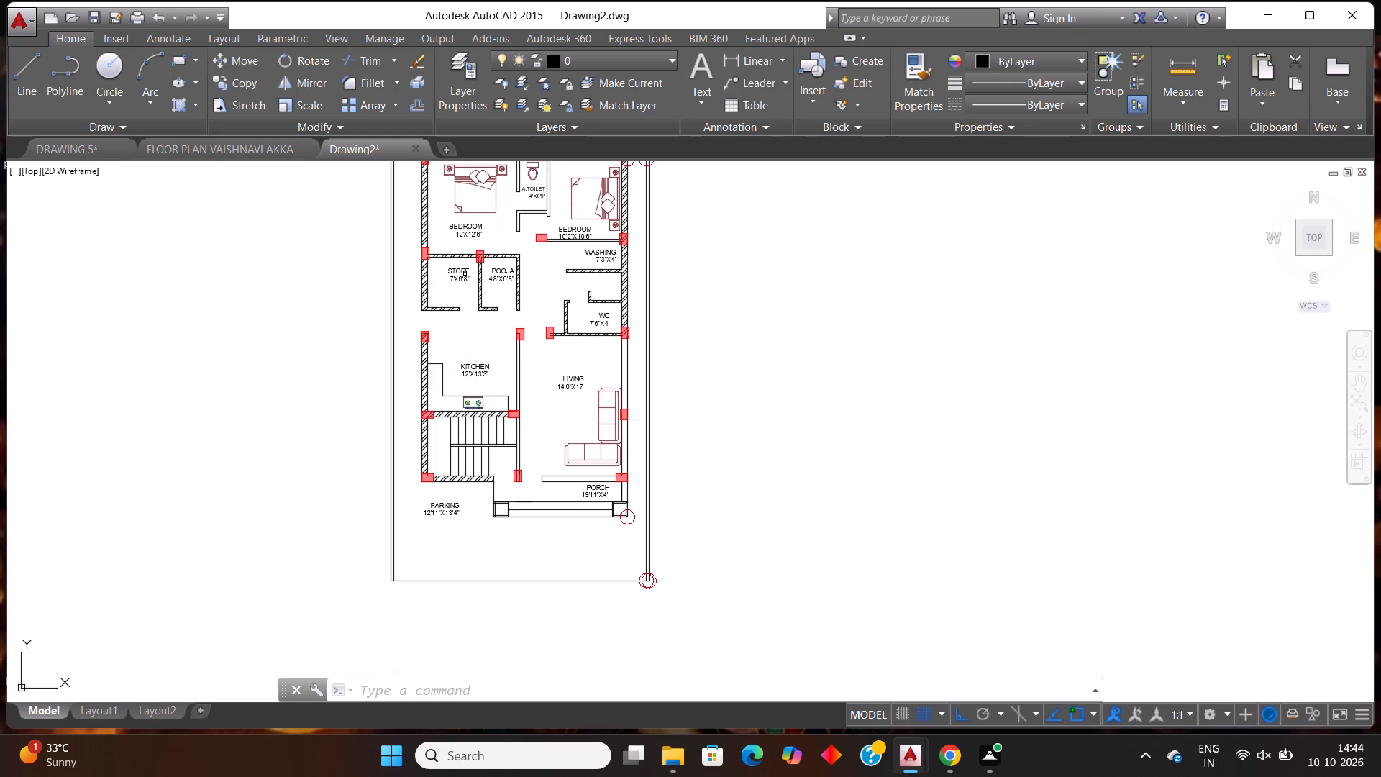
{"action": "scroll", "coordinate": [447, 496], "scroll_direction": "down", "scroll_amount": 1}
{"action": "scroll", "coordinate": [516, 291], "scroll_direction": "up", "scroll_amount": 1}
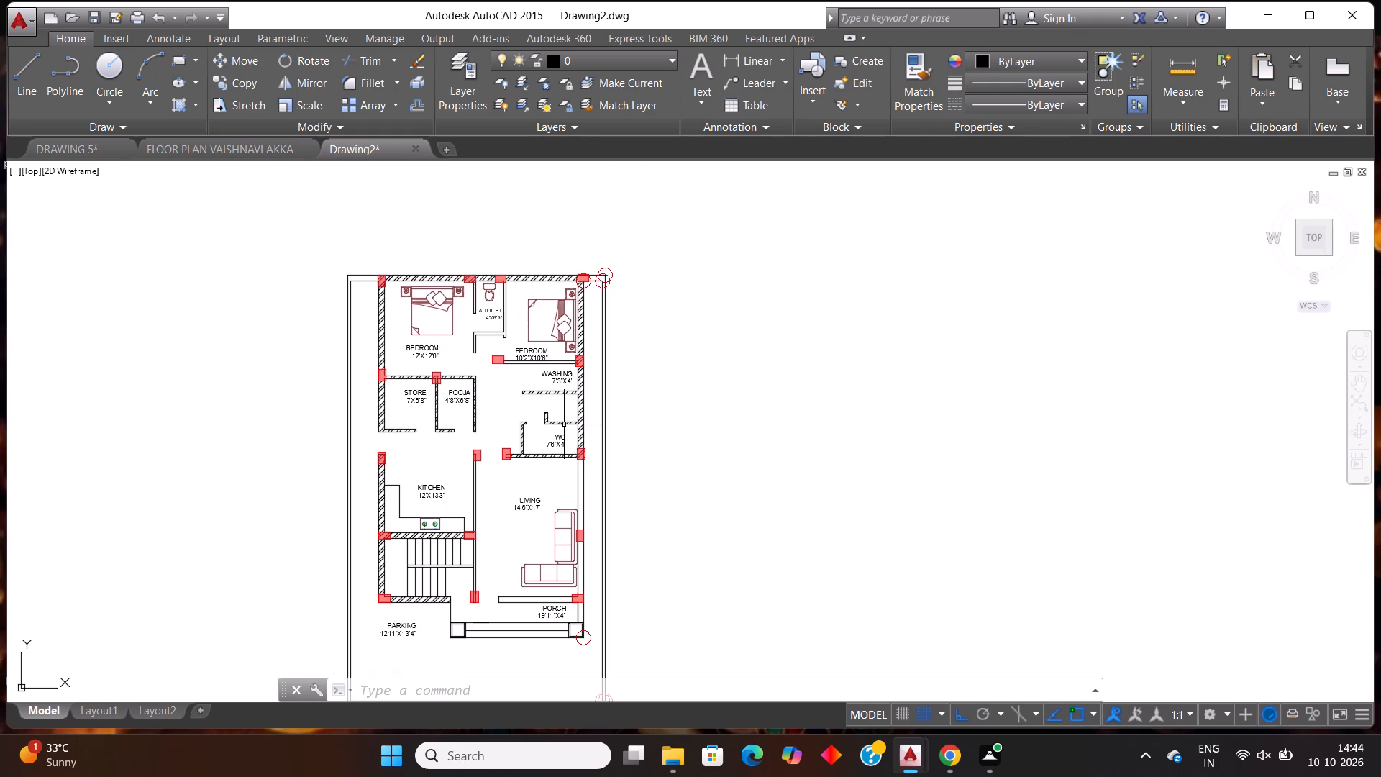
{"action": "scroll", "coordinate": [671, 371], "scroll_direction": "down", "scroll_amount": 2}
{"action": "scroll", "coordinate": [544, 563], "scroll_direction": "up", "scroll_amount": 1}
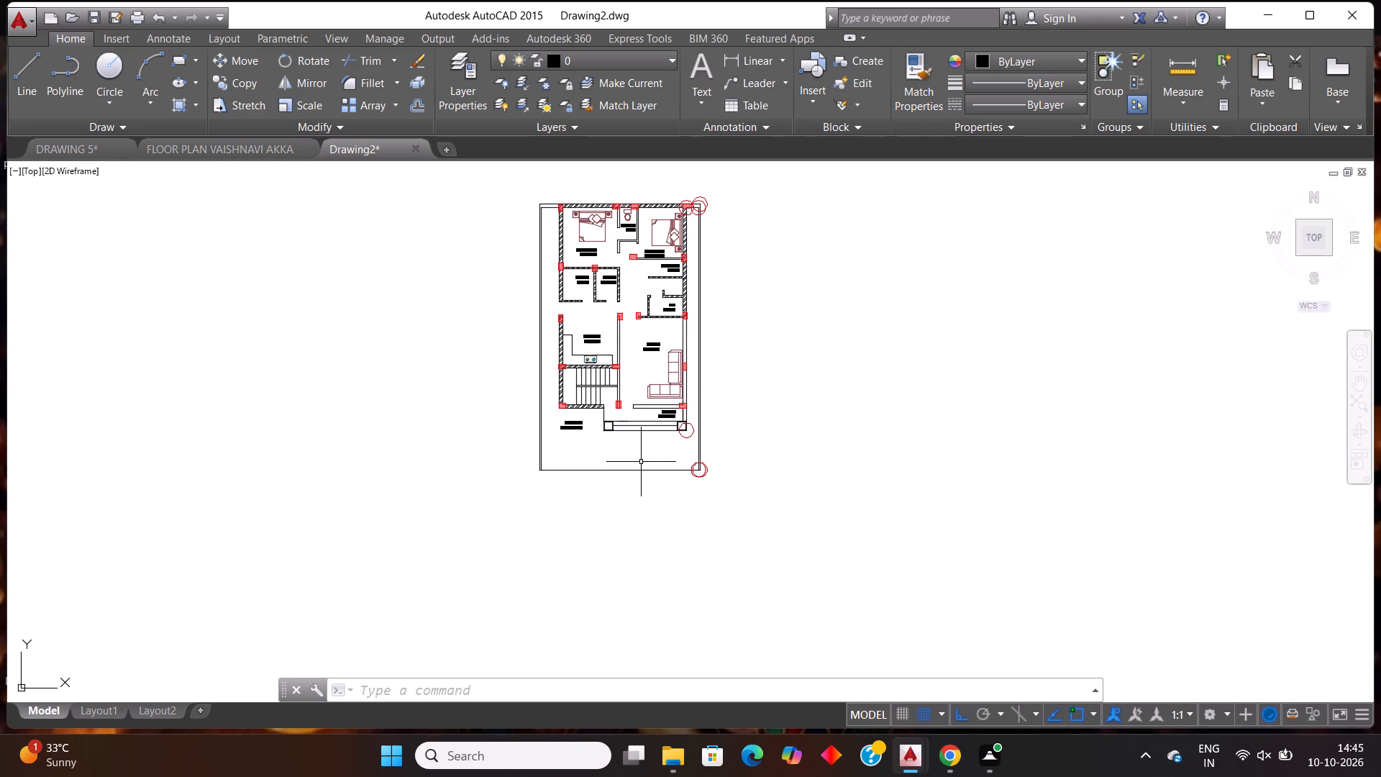
Offset the bottom plot boundary line 9" inward to form the front compound wall.
{"action": "scroll", "coordinate": [601, 517], "scroll_direction": "up", "scroll_amount": 2}
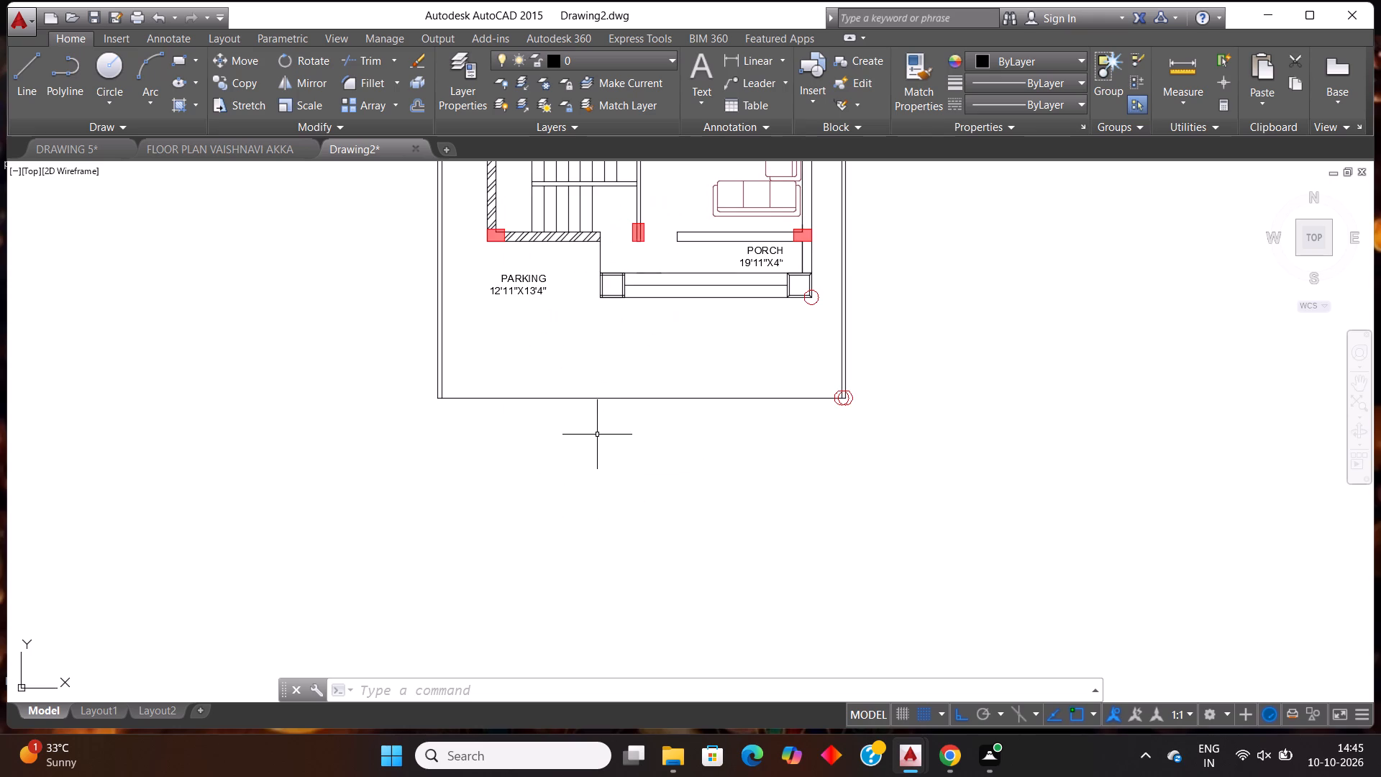
{"action": "type", "text": "OFF"}
{"action": "key", "text": "Return"}
{"action": "key", "text": "Return"}
{"action": "left_click", "coordinate": [605, 397]}
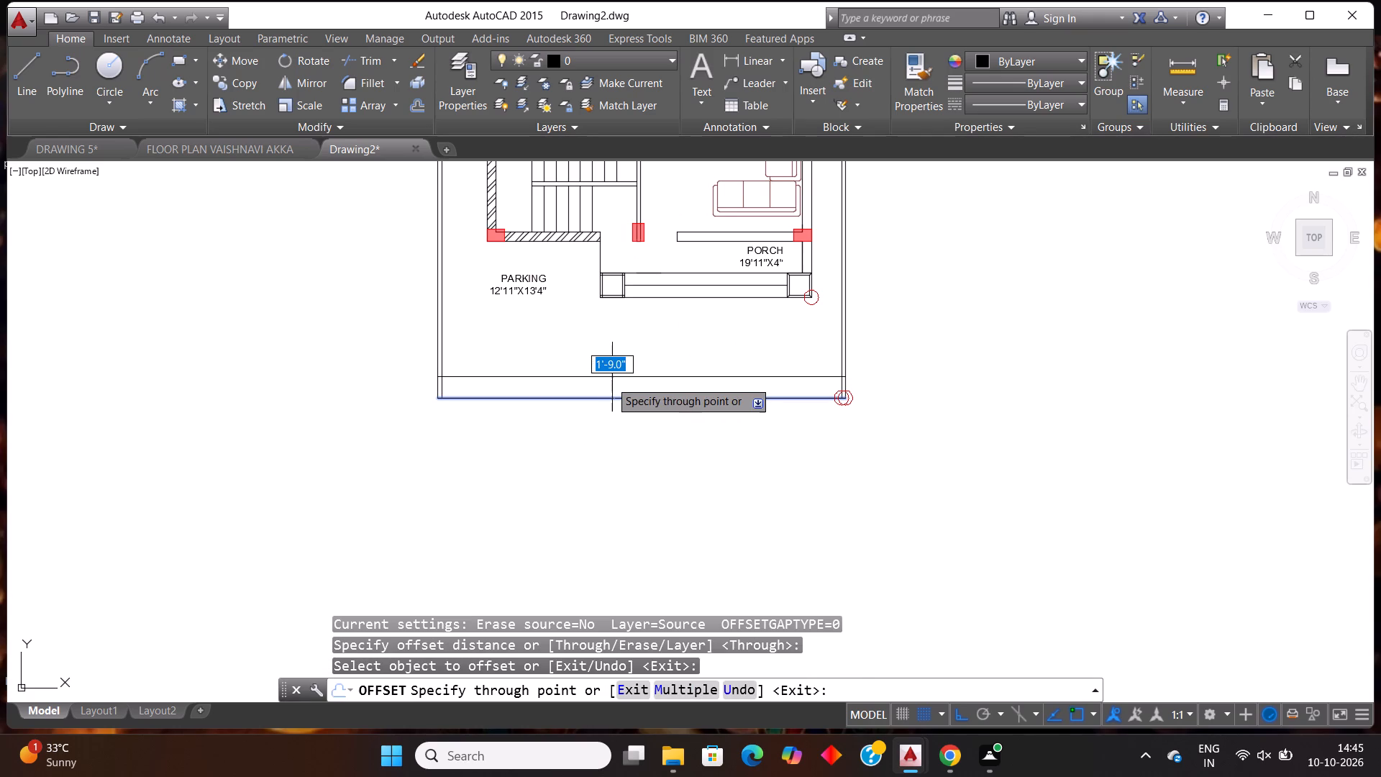
{"action": "type", "text": "9\""}
{"action": "key", "text": "Return"}
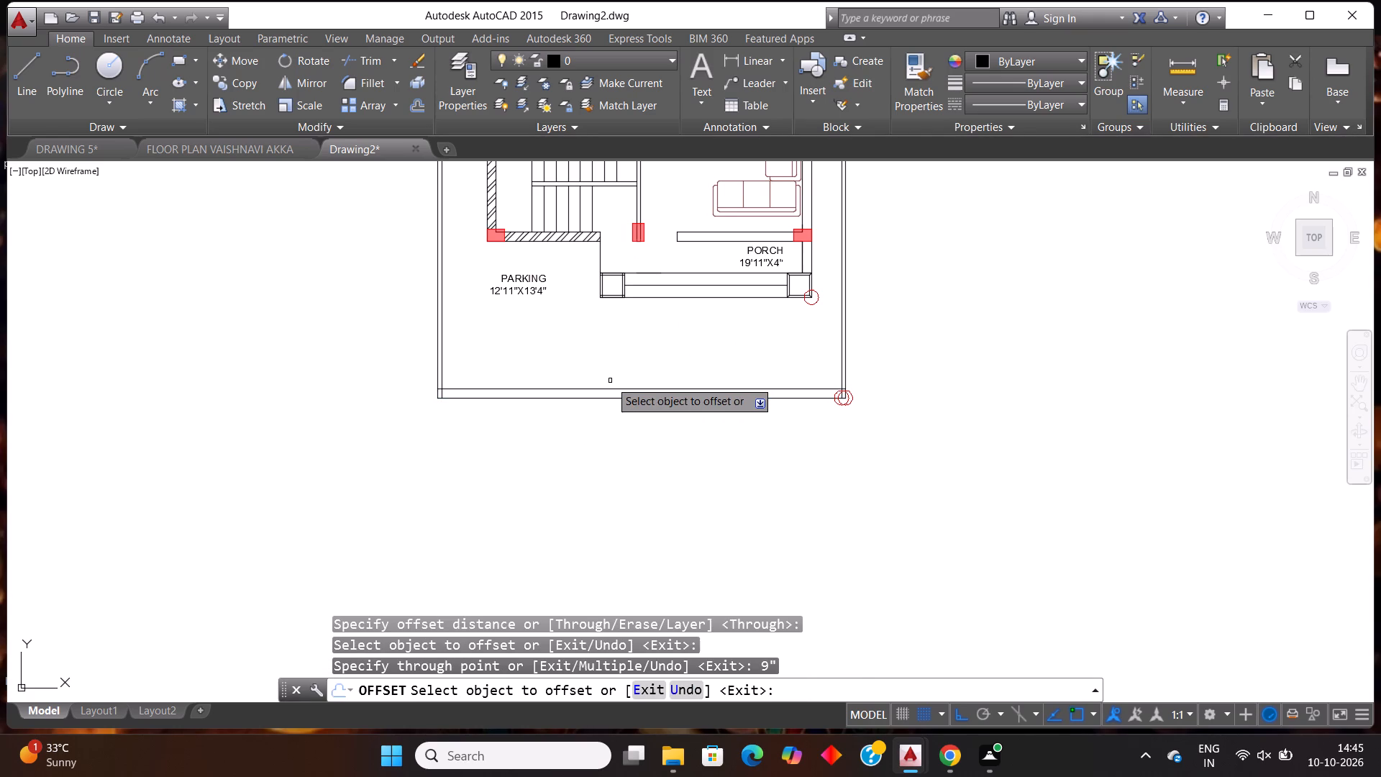
{"action": "key", "text": "Escape"}
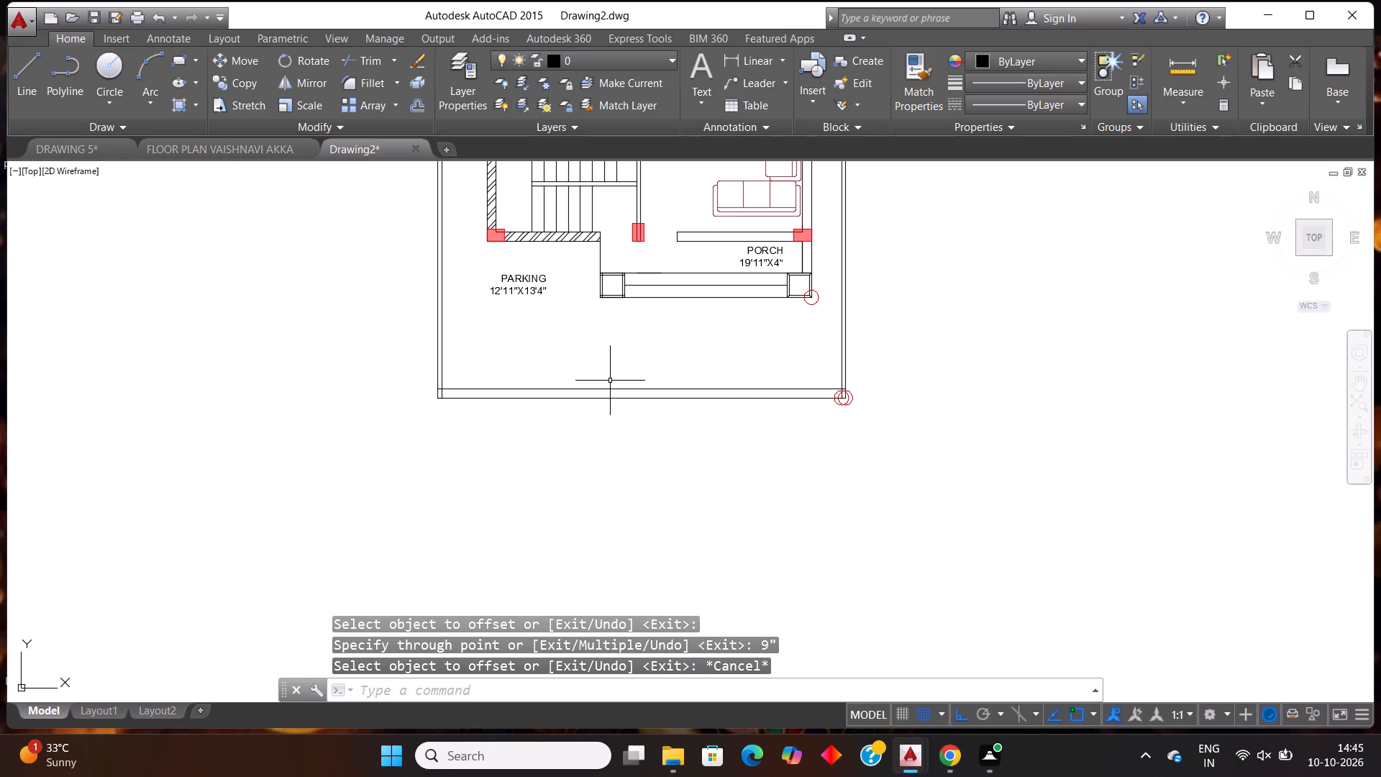
Draw a vertical line about 5' long across the front compound wall, below the porch's left end.
{"action": "key", "text": "l"}
{"action": "key", "text": "Return"}
{"action": "left_click", "coordinate": [581, 376]}
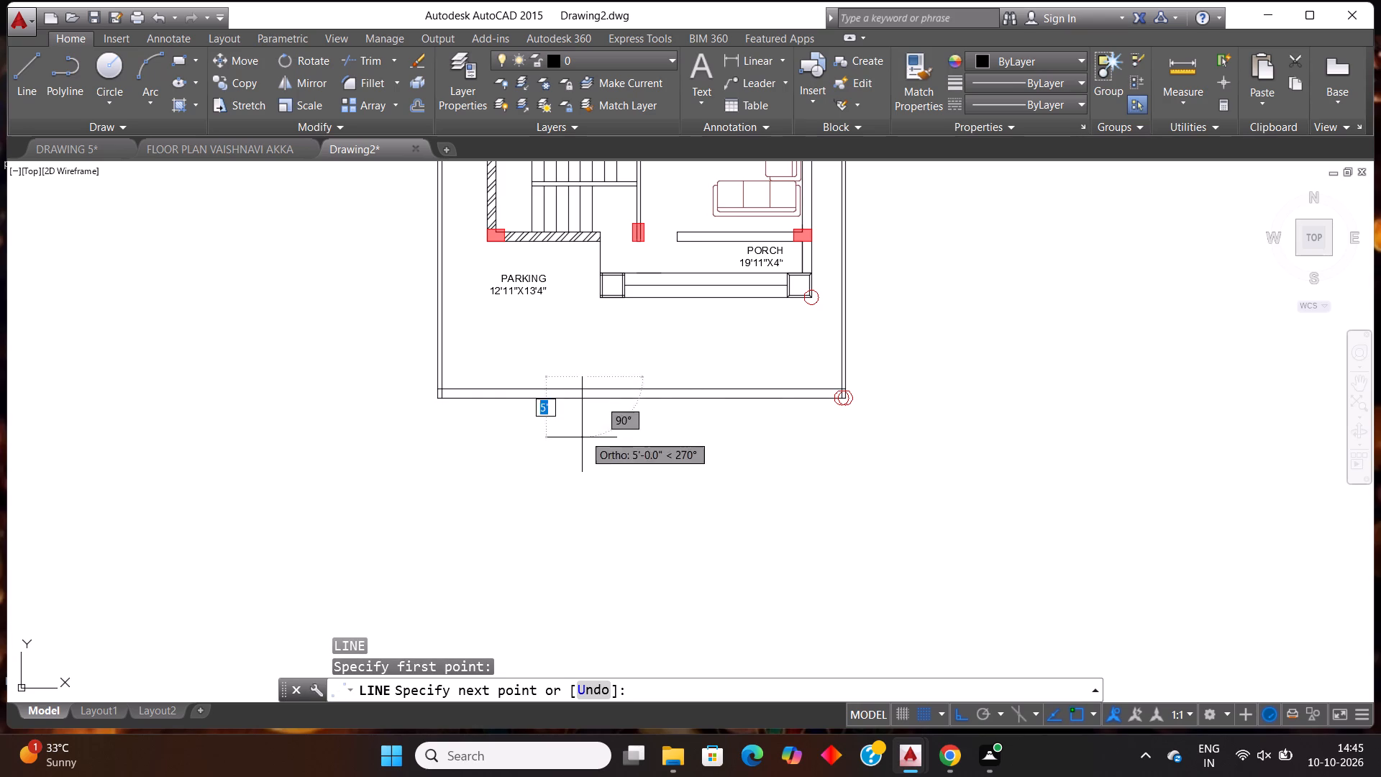
{"action": "left_click", "coordinate": [584, 435]}
{"action": "key", "text": "Escape"}
Trim the parts of the vertical line that extend beyond both faces of the front compound wall.
{"action": "type", "text": "TR"}
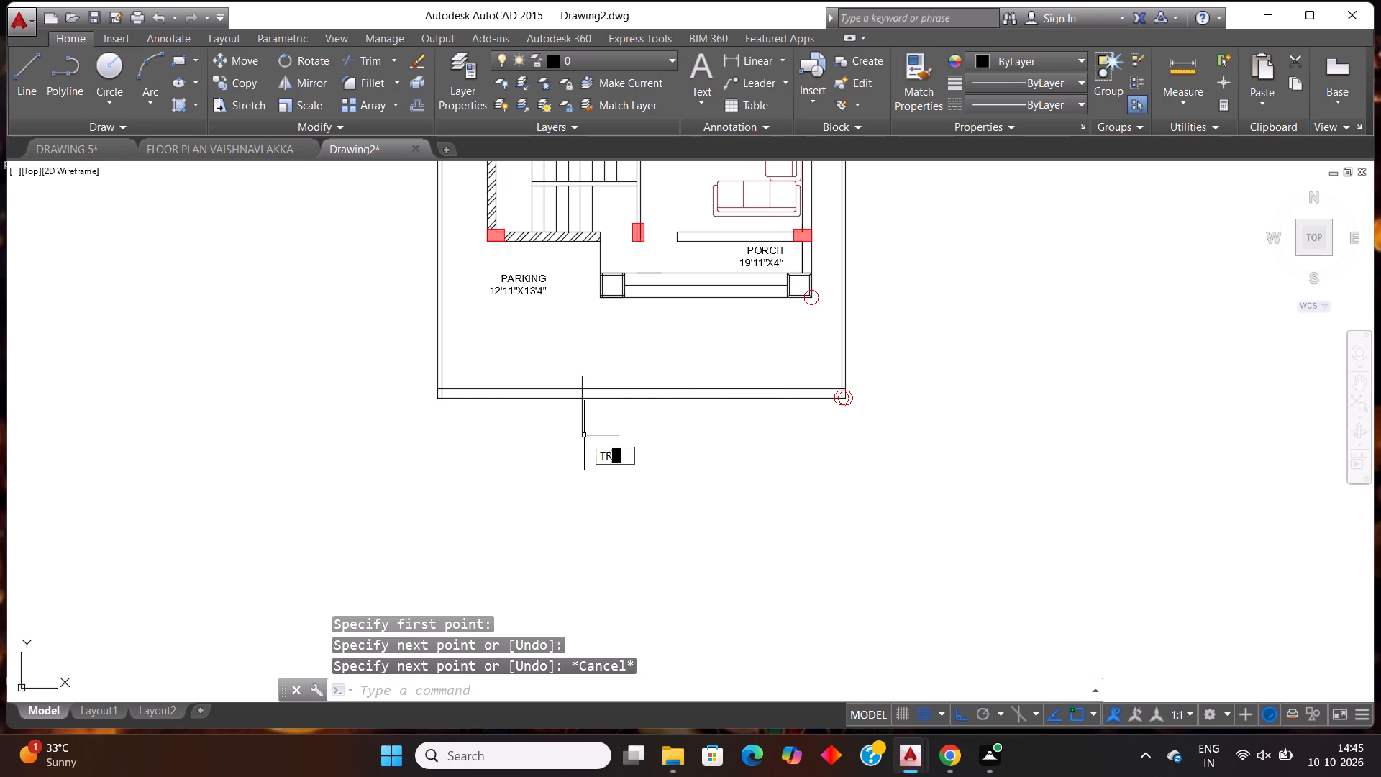
{"action": "key", "text": "Return"}
{"action": "key", "text": "Return"}
{"action": "left_click", "coordinate": [588, 424]}
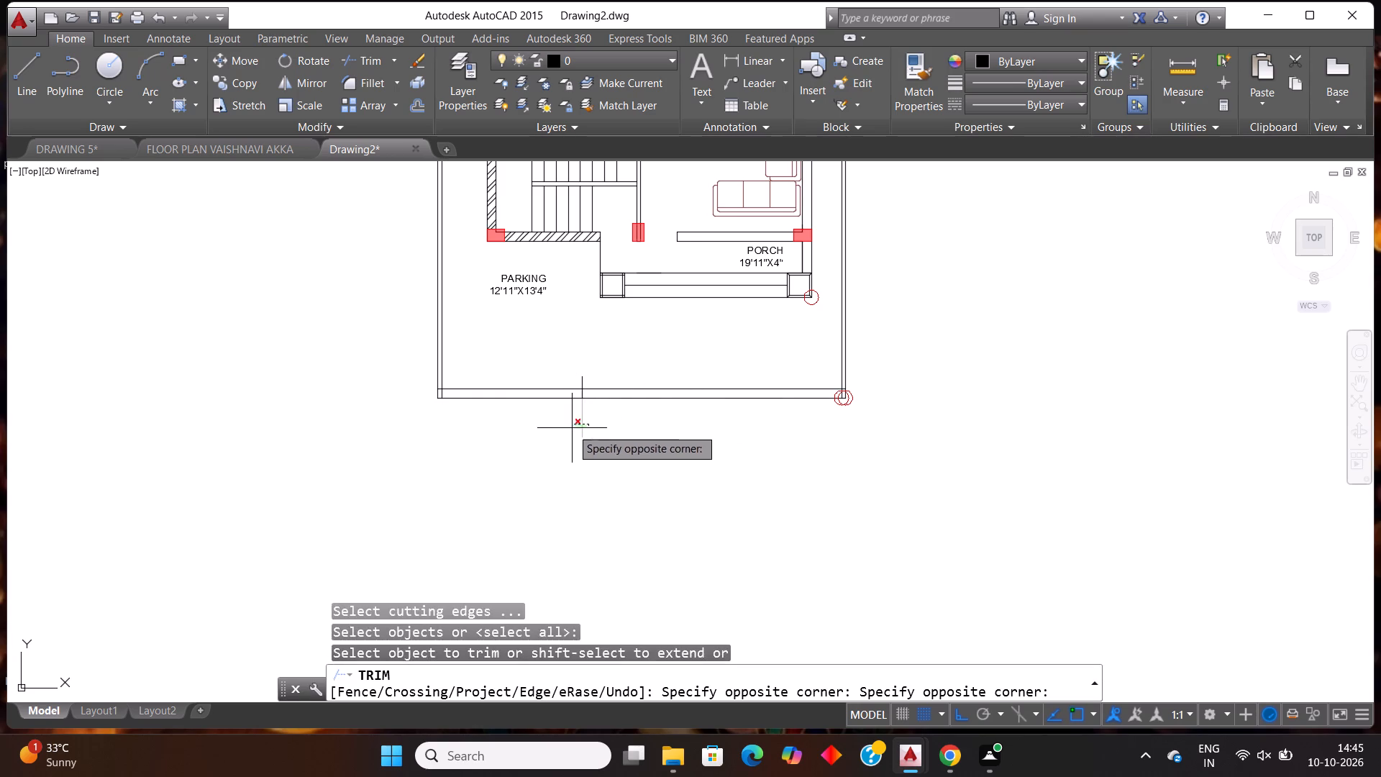
{"action": "left_click", "coordinate": [570, 428]}
{"action": "left_click", "coordinate": [595, 380]}
{"action": "left_click", "coordinate": [578, 383]}
Trim the overlapping line ends at the bottom-left corner of the compound wall to form a clean corner.
{"action": "scroll", "coordinate": [463, 394], "scroll_direction": "up", "scroll_amount": 1}
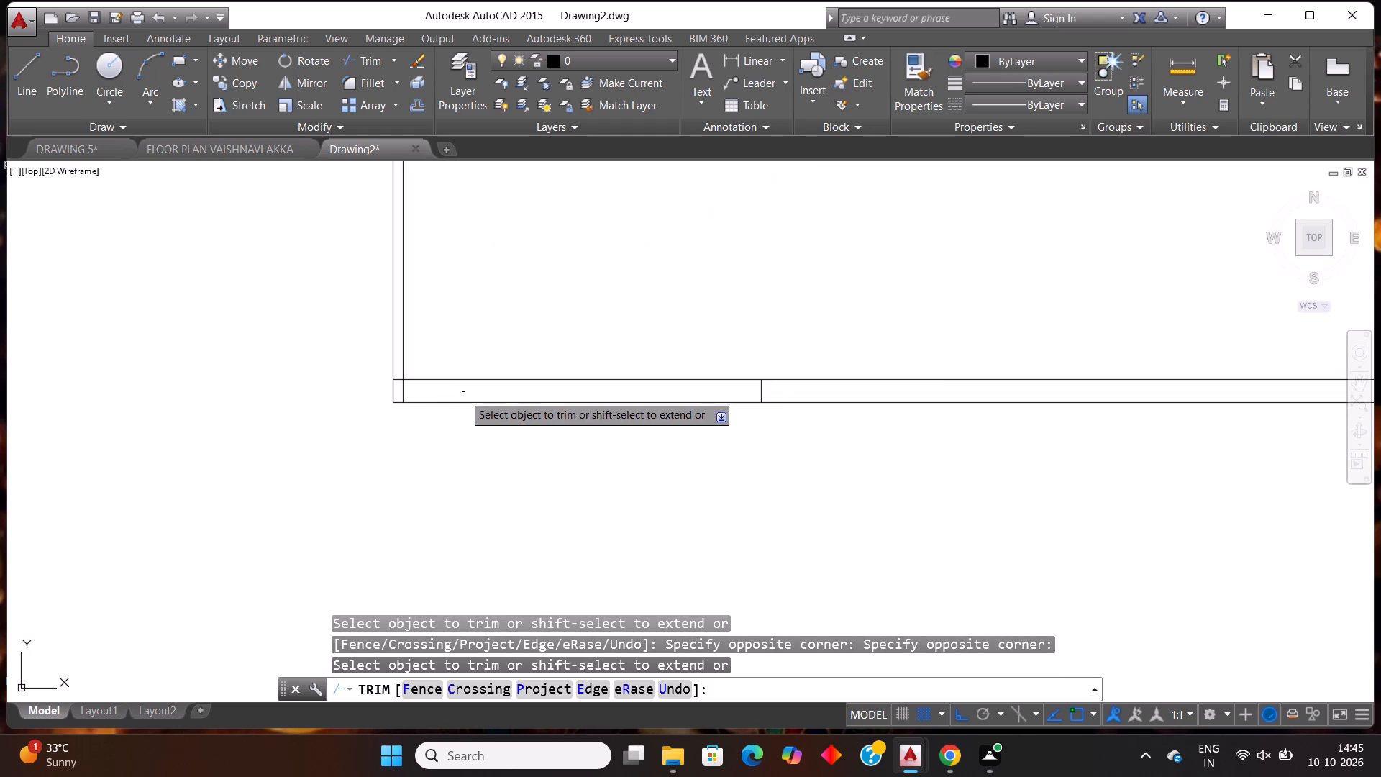
{"action": "scroll", "coordinate": [463, 394], "scroll_direction": "up", "scroll_amount": 2}
{"action": "left_click", "coordinate": [357, 353]}
{"action": "double_click", "coordinate": [357, 391]}
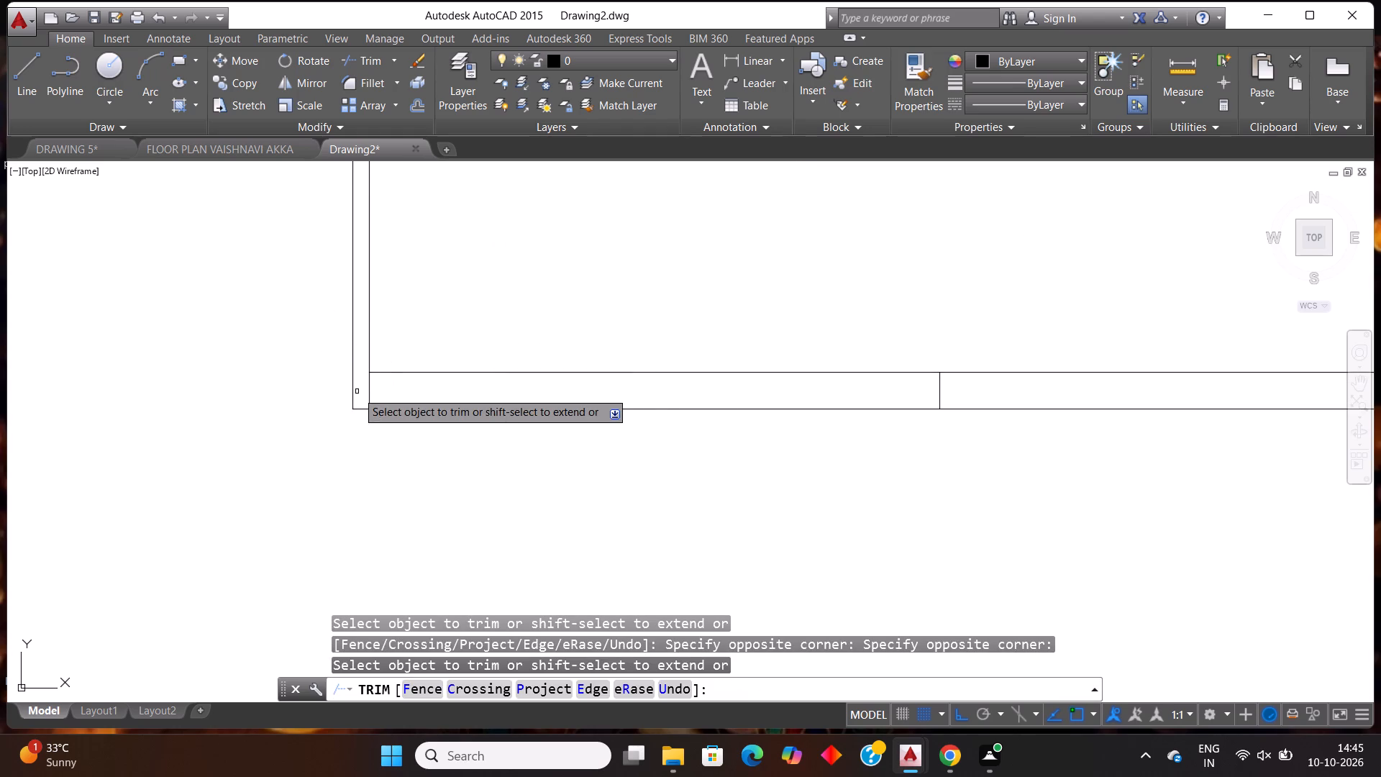
{"action": "left_click", "coordinate": [362, 394]}
{"action": "left_click", "coordinate": [393, 395]}
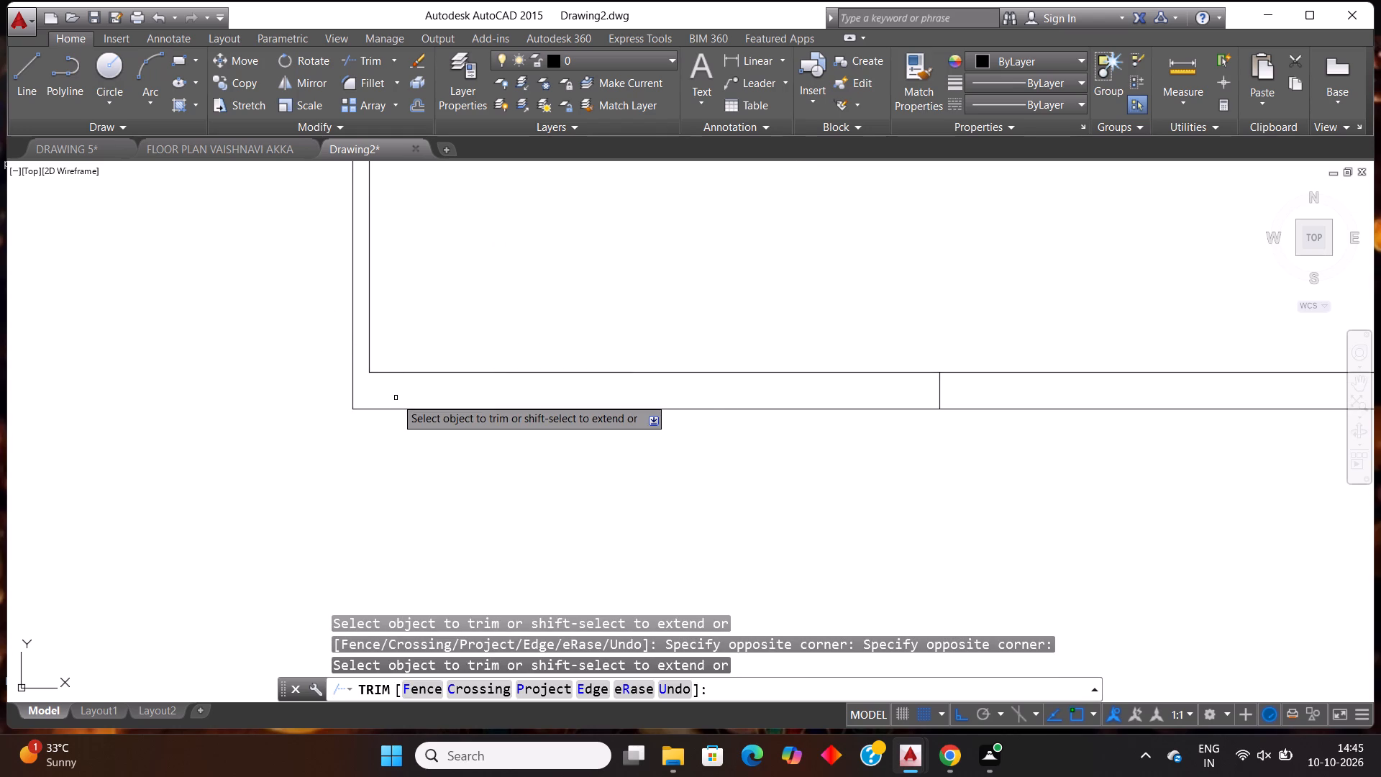
Draw a diagonal line about 12' long from the compound wall's outer bottom-left corner to the inner end of the vertical cross line.
{"action": "key", "text": "Escape"}
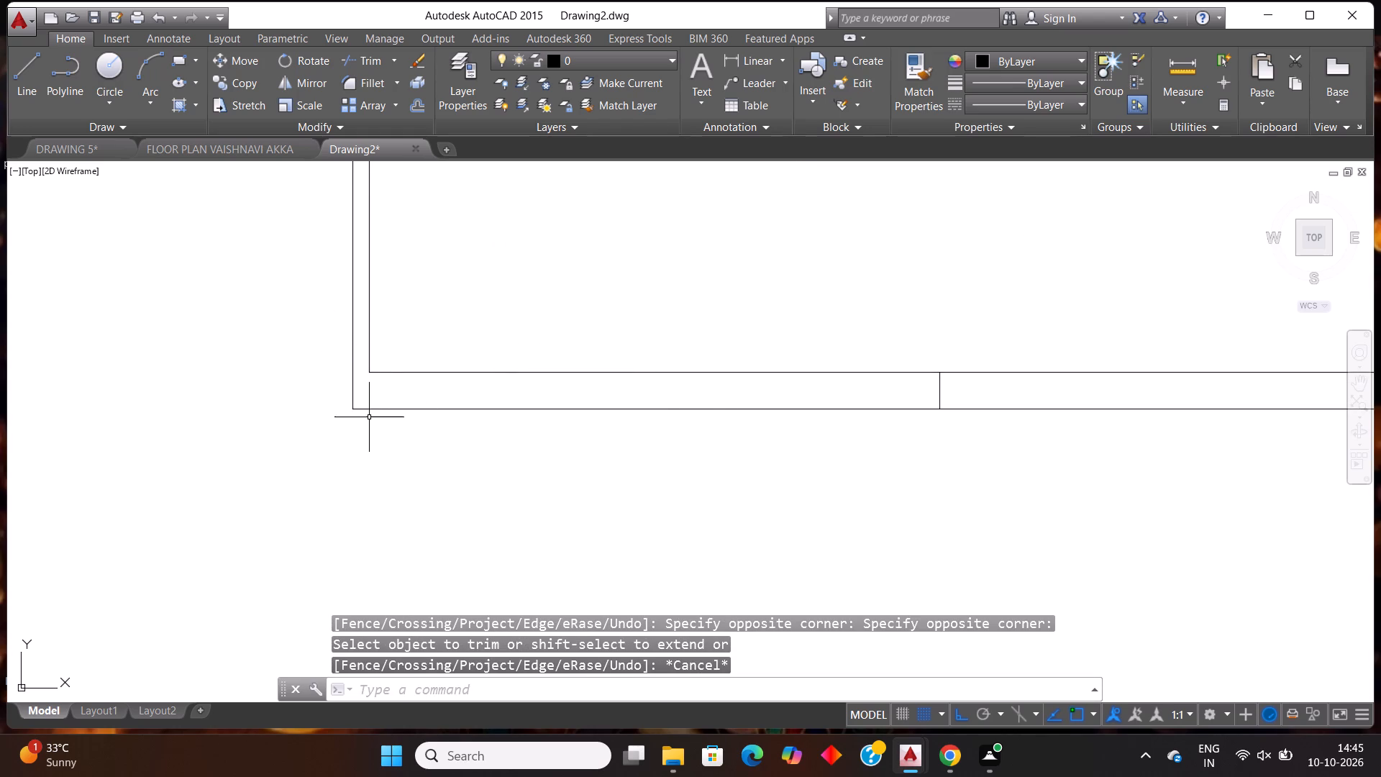
{"action": "scroll", "coordinate": [420, 347], "scroll_direction": "up", "scroll_amount": 1}
{"action": "key", "text": "l"}
{"action": "key", "text": "Return"}
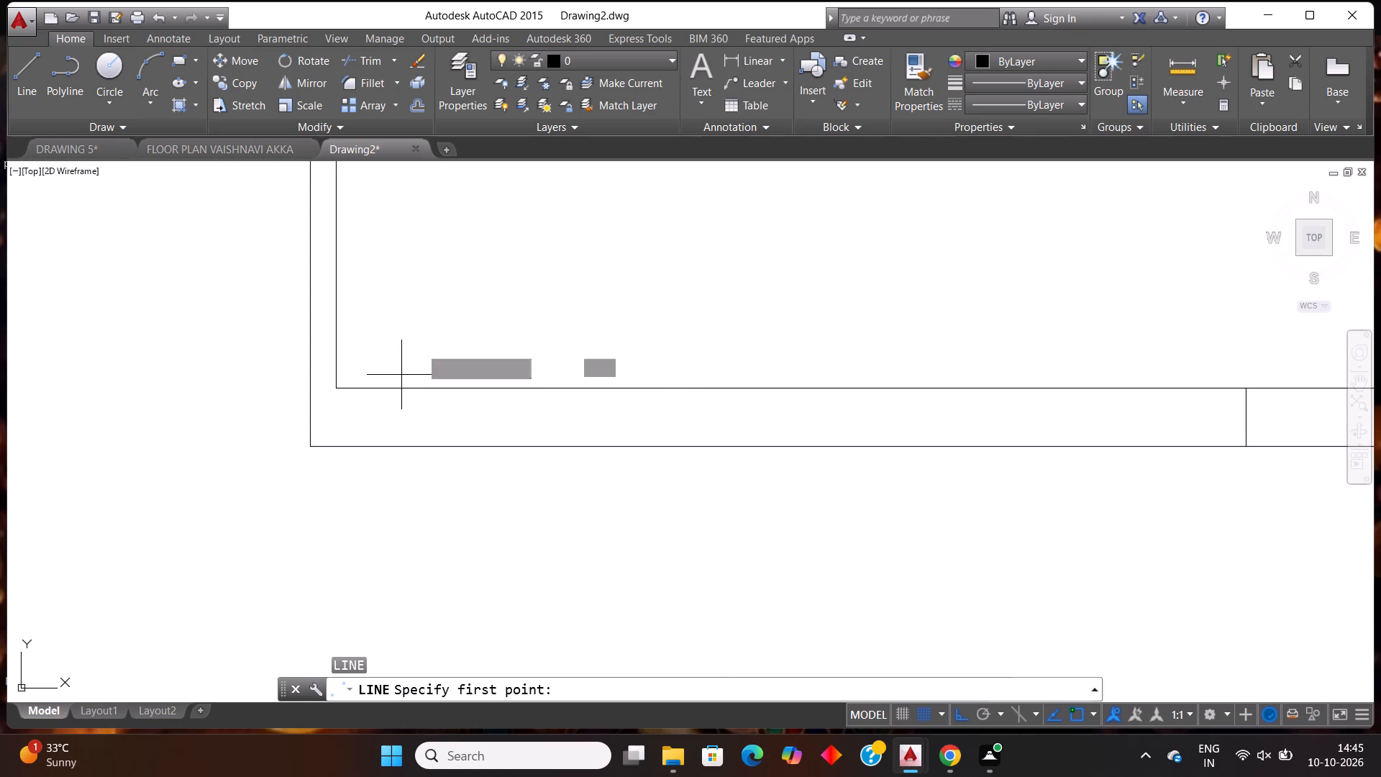
{"action": "left_click", "coordinate": [322, 431]}
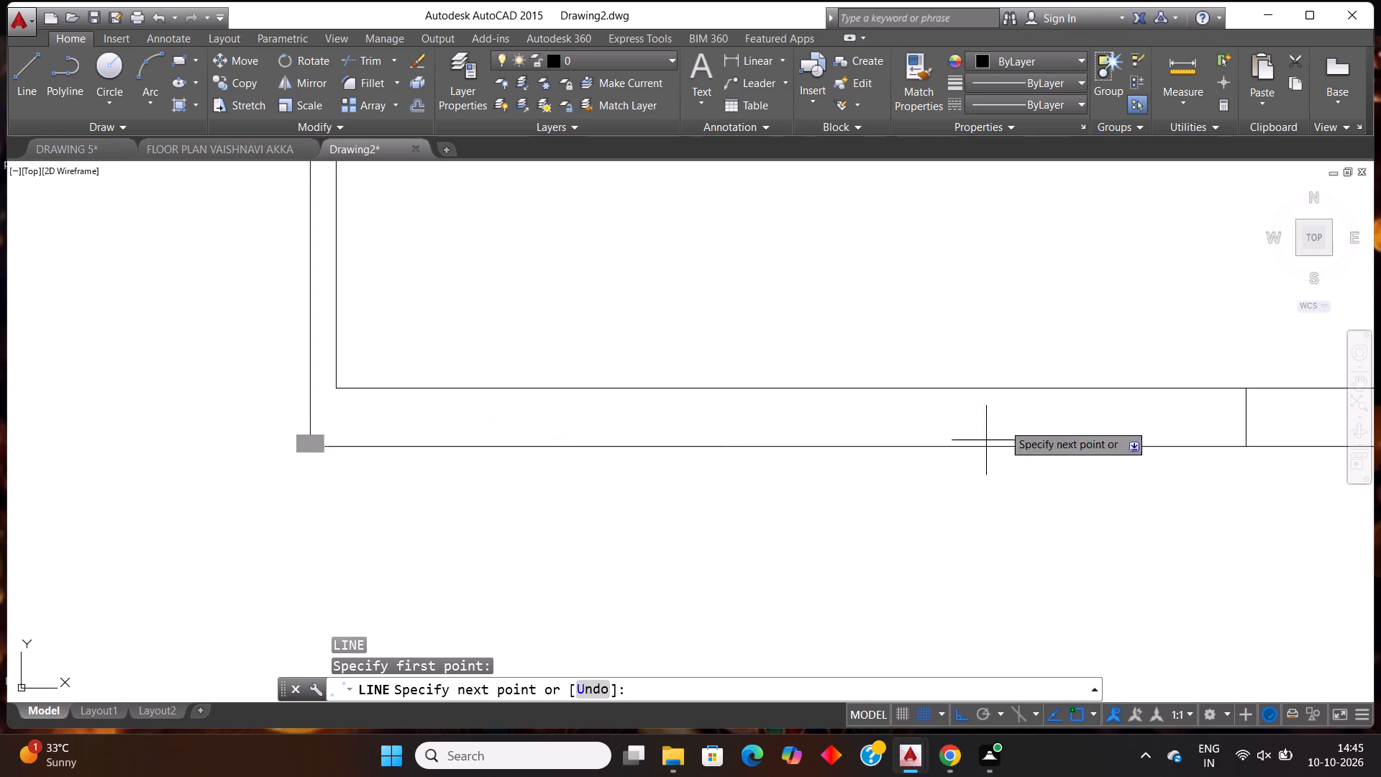
{"action": "key", "text": "F8"}
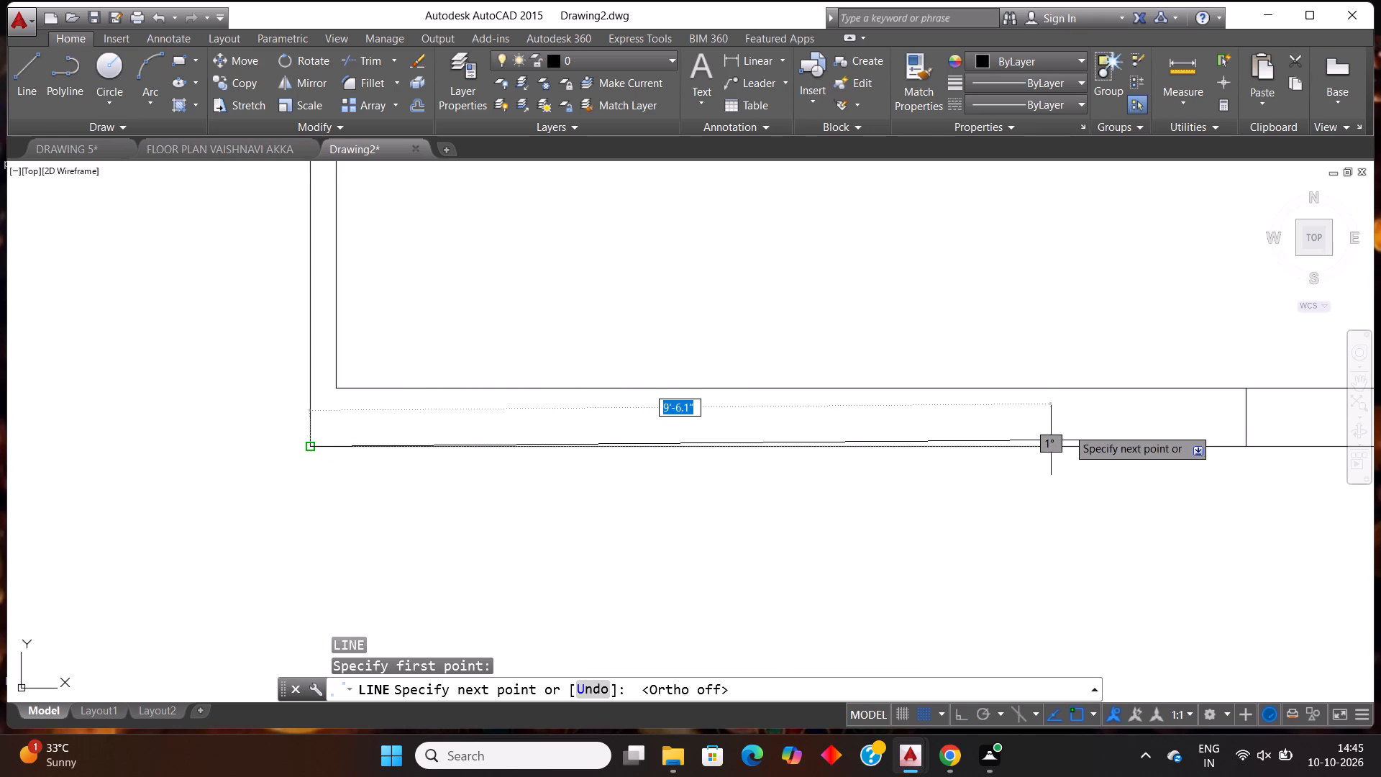
{"action": "scroll", "coordinate": [1088, 401], "scroll_direction": "down", "scroll_amount": 2}
{"action": "scroll", "coordinate": [1198, 384], "scroll_direction": "up", "scroll_amount": 4}
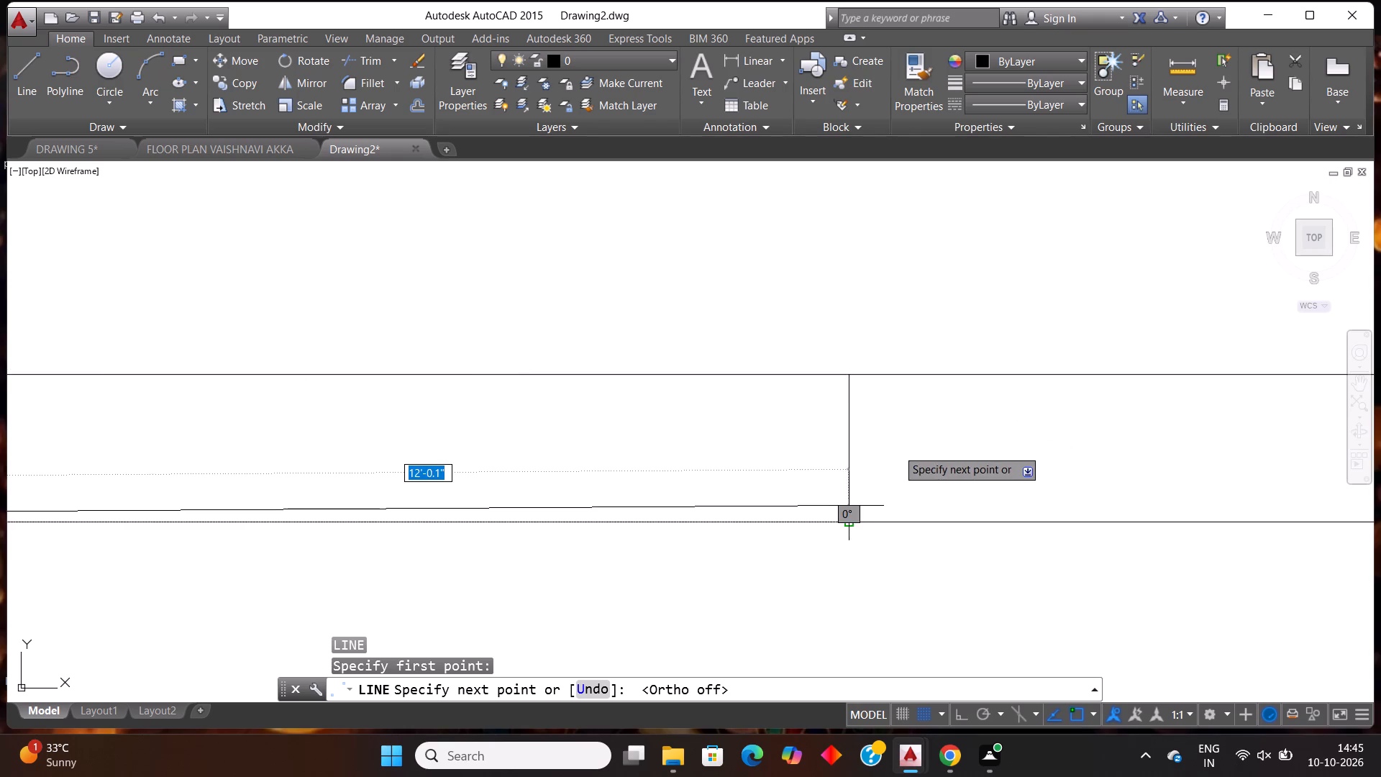
{"action": "scroll", "coordinate": [875, 378], "scroll_direction": "up", "scroll_amount": 4}
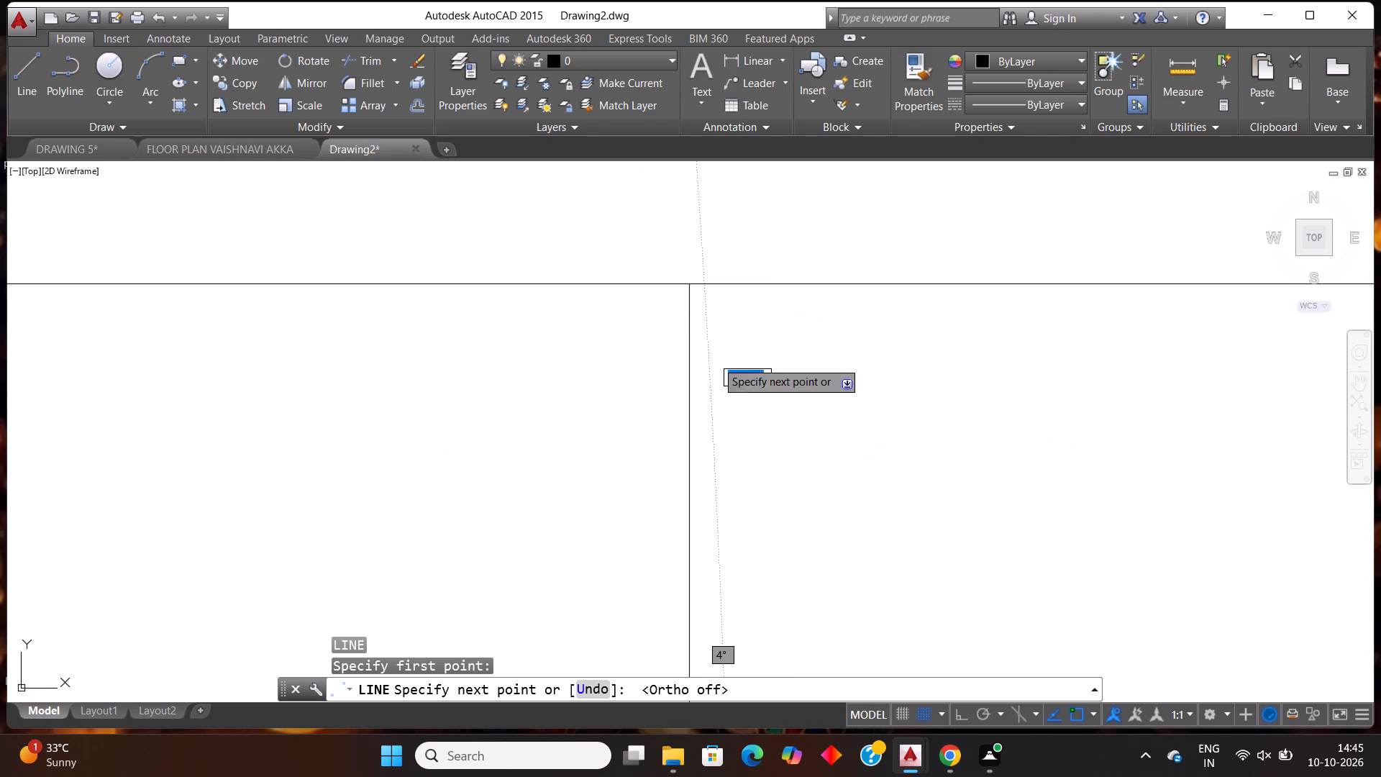
{"action": "scroll", "coordinate": [721, 478], "scroll_direction": "down", "scroll_amount": 5}
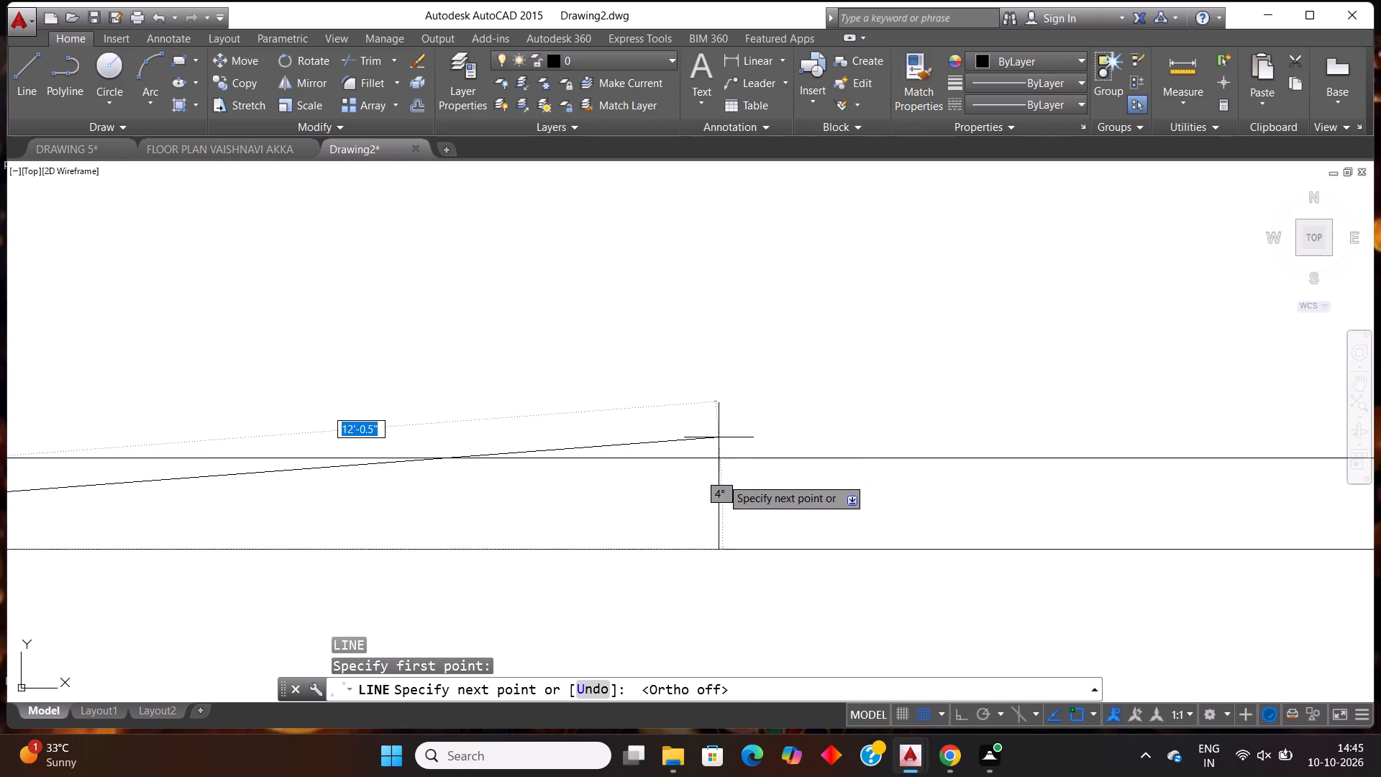
{"action": "scroll", "coordinate": [721, 478], "scroll_direction": "down", "scroll_amount": 4}
{"action": "left_click", "coordinate": [721, 477]}
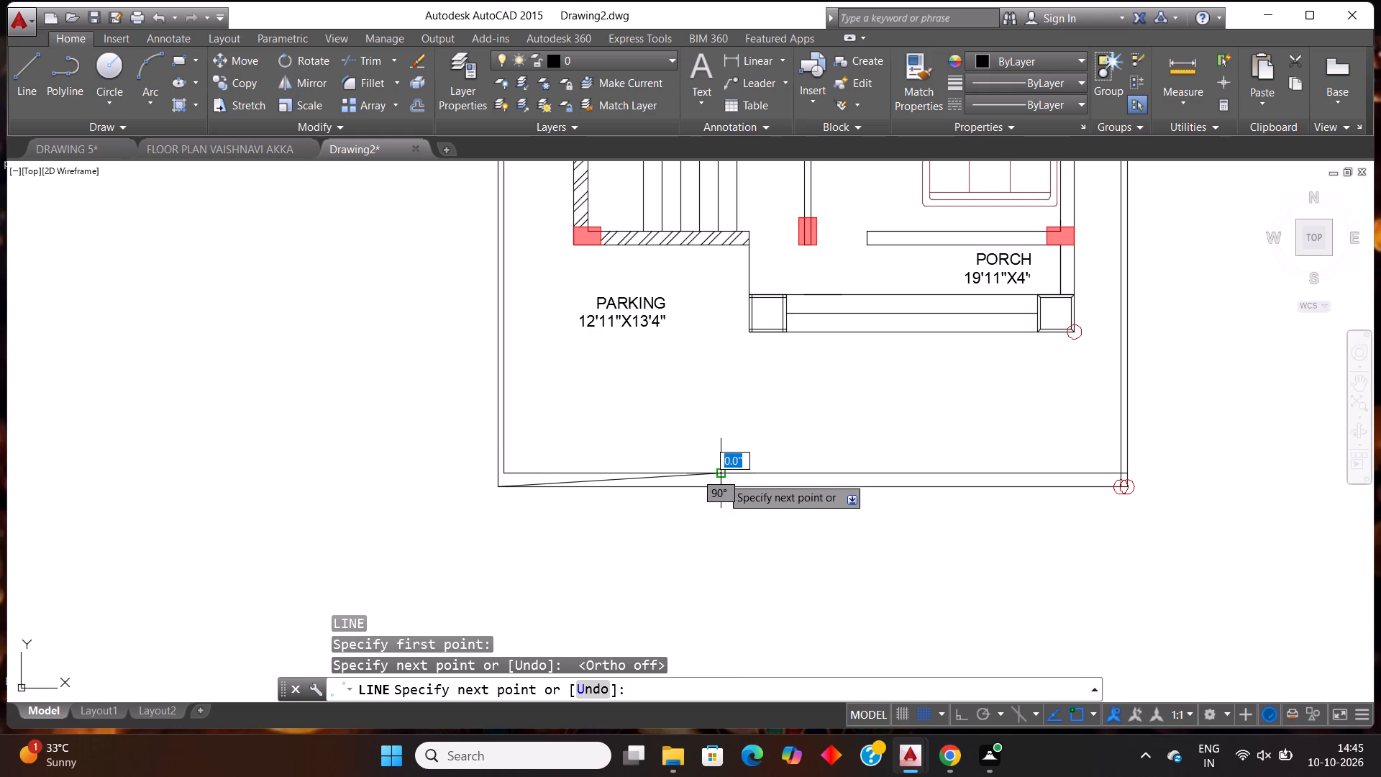
{"action": "key", "text": "Escape"}
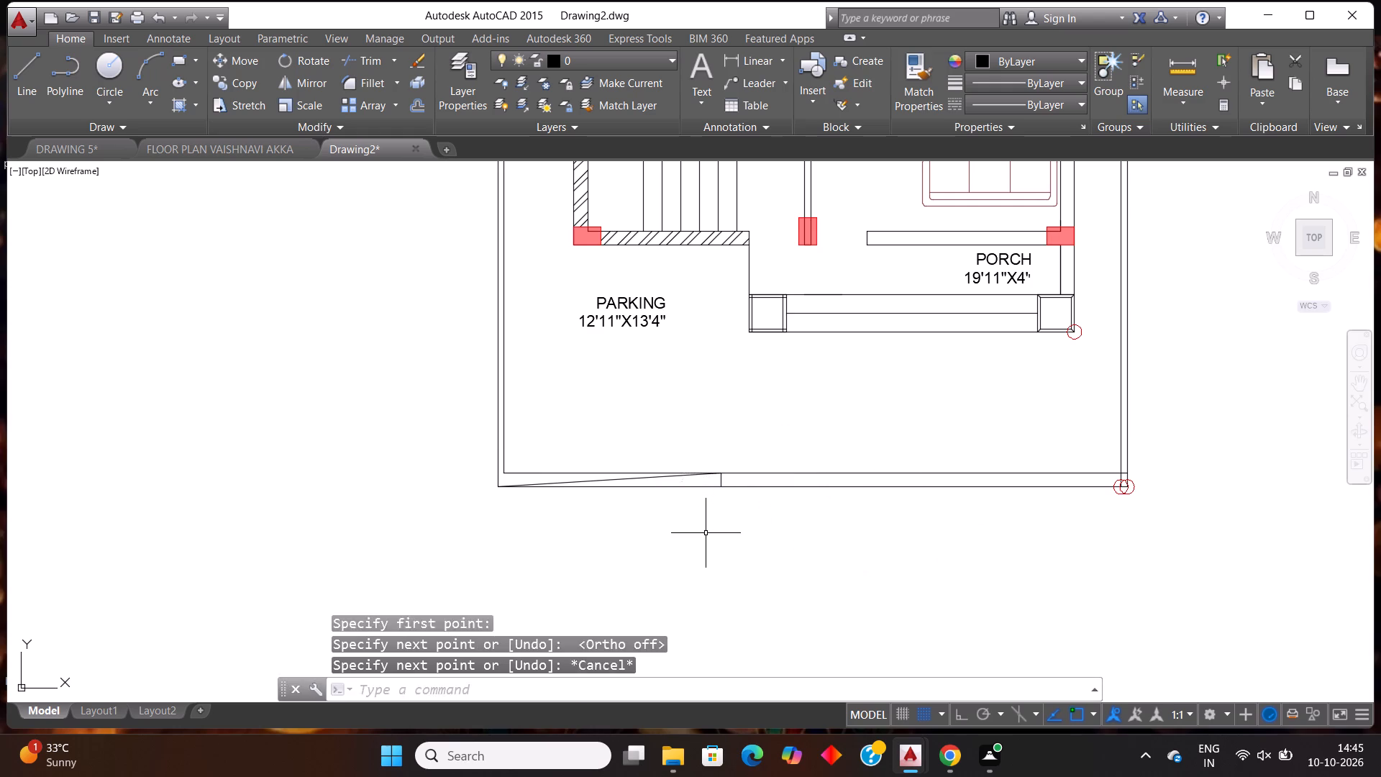
Draw a second diagonal about 11'-8" long from the cross line's outer end to the compound wall's inner bottom-left corner.
{"action": "key", "text": "Return"}
{"action": "key", "text": "Return"}
{"action": "key", "text": "Return"}
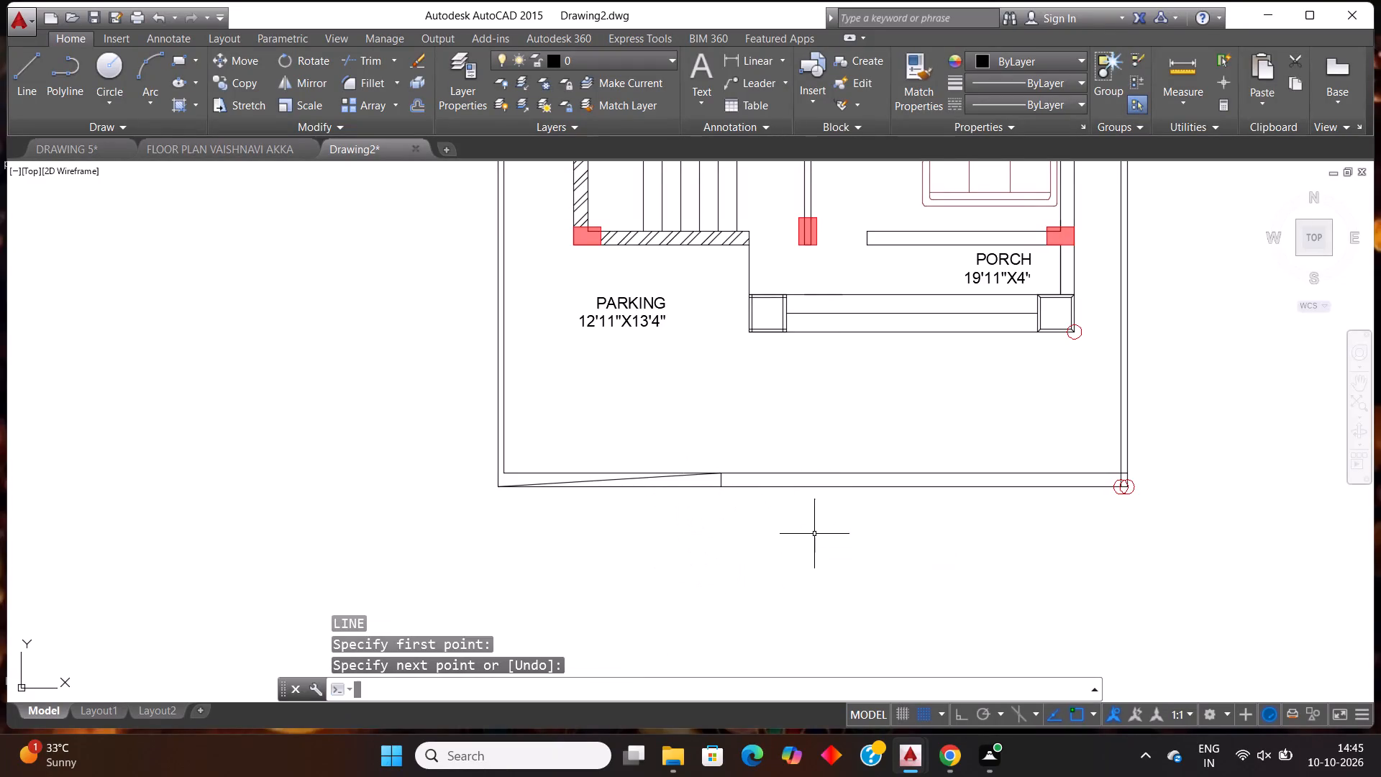
{"action": "key", "text": "Return"}
{"action": "key", "text": "Return"}
{"action": "key", "text": "Return"}
{"action": "key", "text": "Return"}
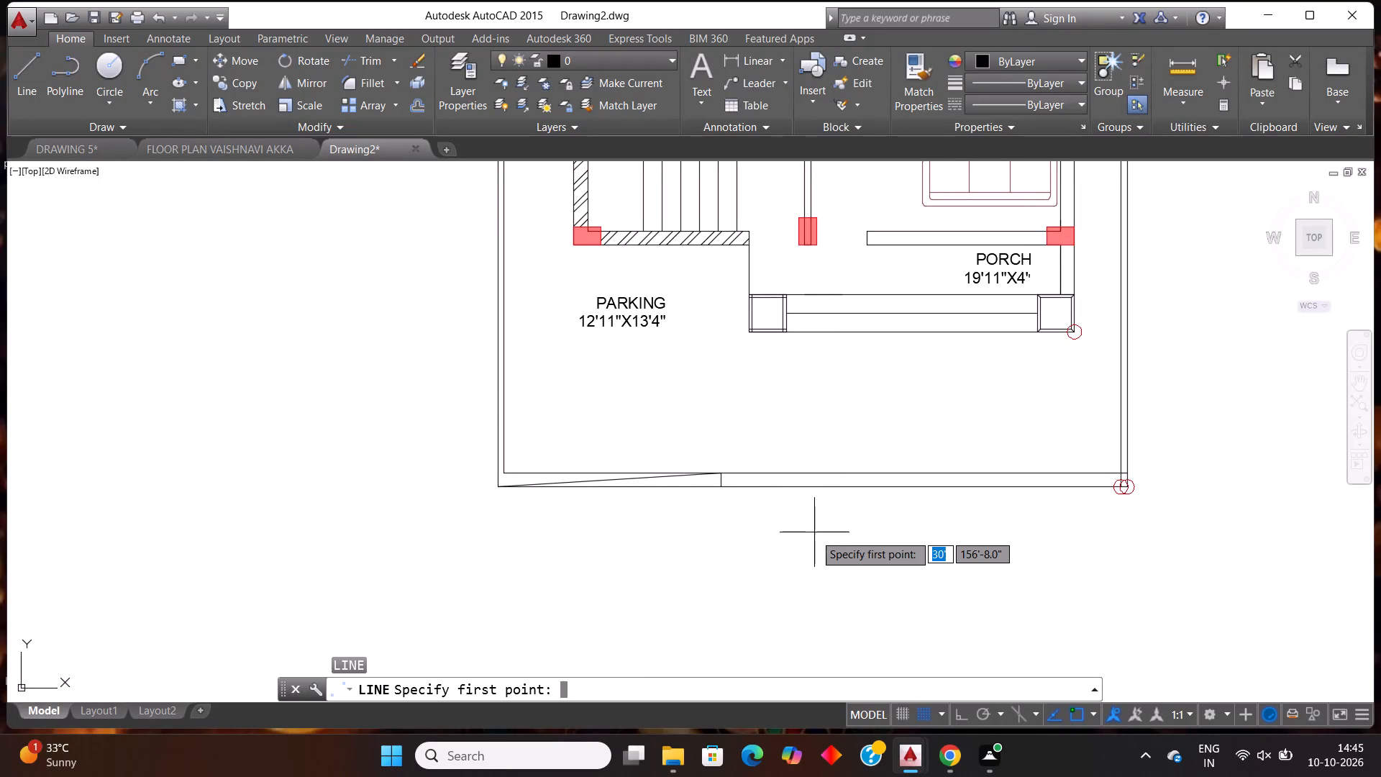
{"action": "scroll", "coordinate": [714, 536], "scroll_direction": "up", "scroll_amount": 3}
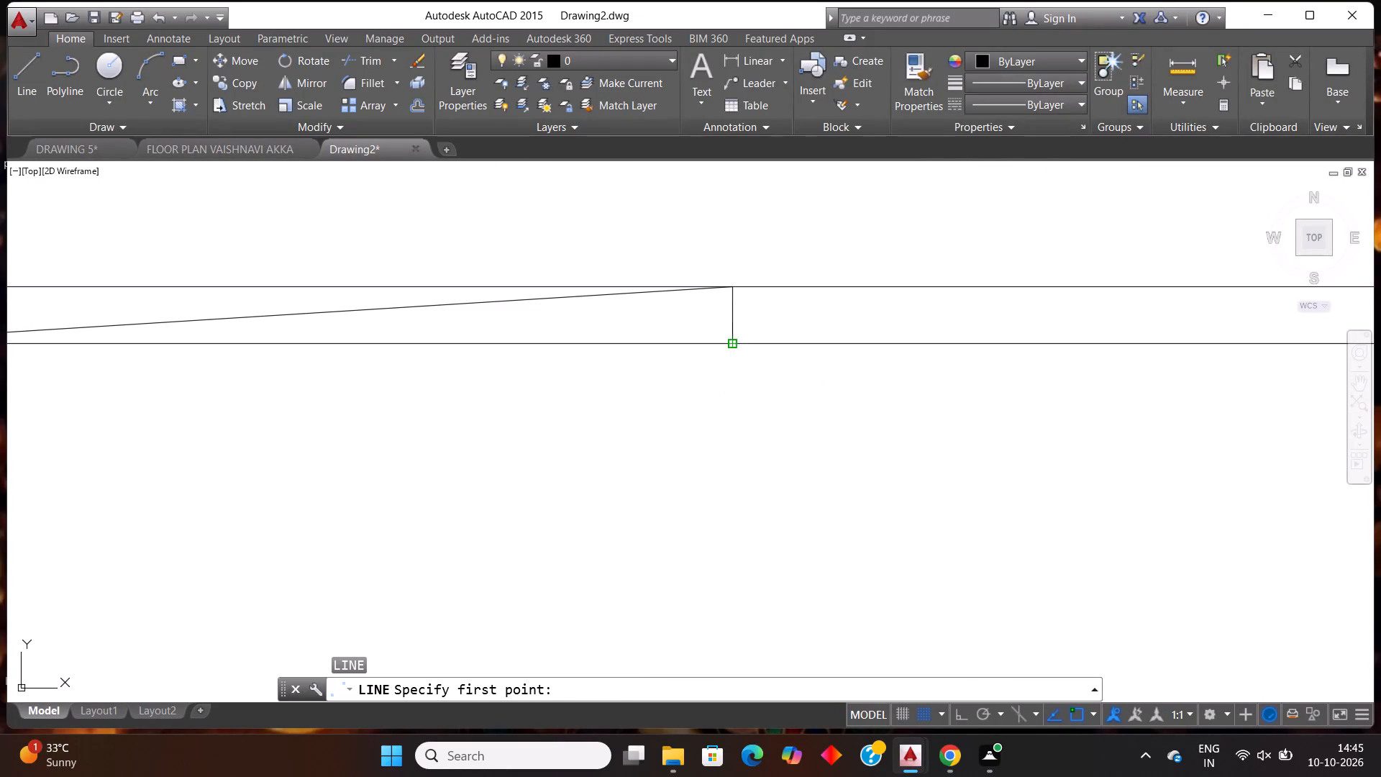
{"action": "left_click", "coordinate": [715, 354]}
{"action": "scroll", "coordinate": [204, 374], "scroll_direction": "down", "scroll_amount": 2}
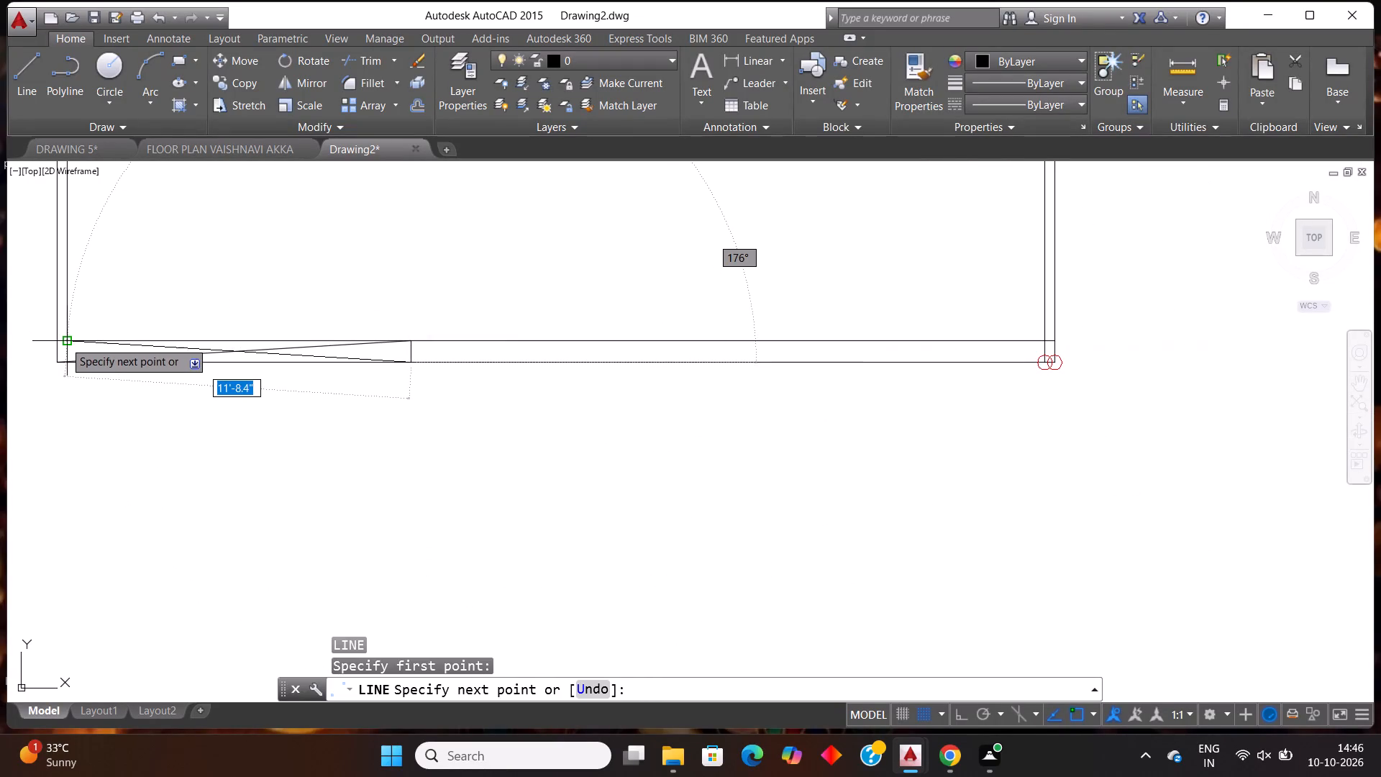
{"action": "left_click", "coordinate": [64, 340]}
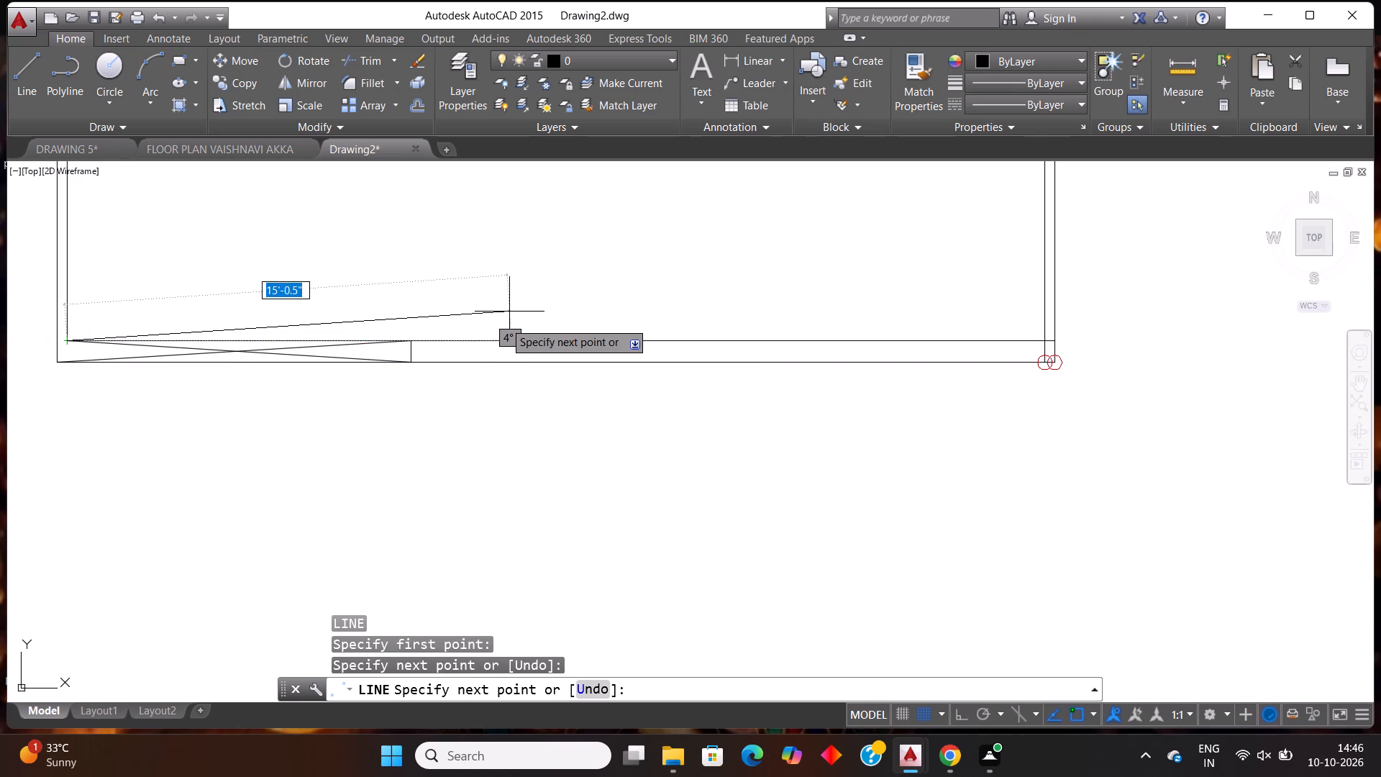
{"action": "key", "text": "Escape"}
Hatch the horizontal wall between the living room and the porch with the ANSI32 pattern.
{"action": "scroll", "coordinate": [502, 322], "scroll_direction": "down", "scroll_amount": 2}
{"action": "scroll", "coordinate": [491, 417], "scroll_direction": "down", "scroll_amount": 2}
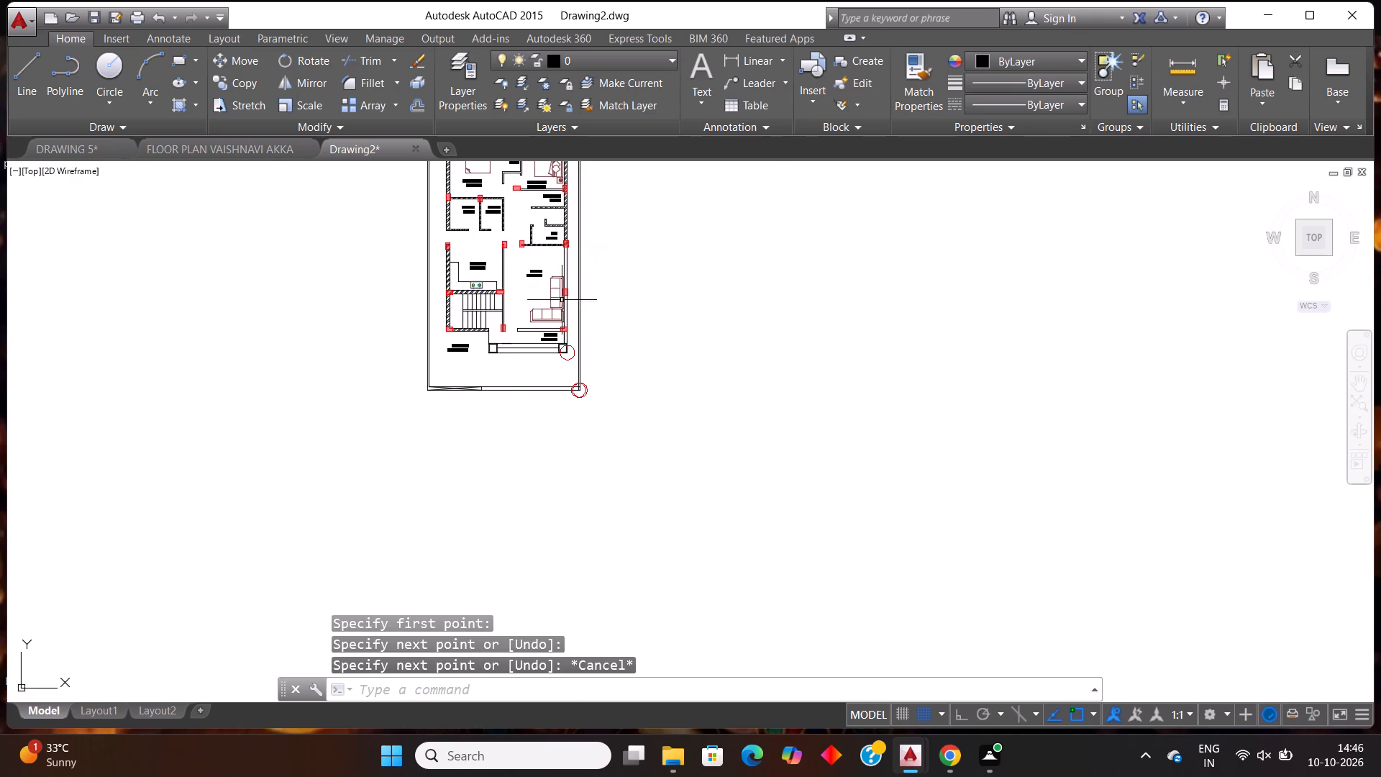
{"action": "scroll", "coordinate": [557, 309], "scroll_direction": "down", "scroll_amount": 3}
{"action": "scroll", "coordinate": [556, 201], "scroll_direction": "up", "scroll_amount": 3}
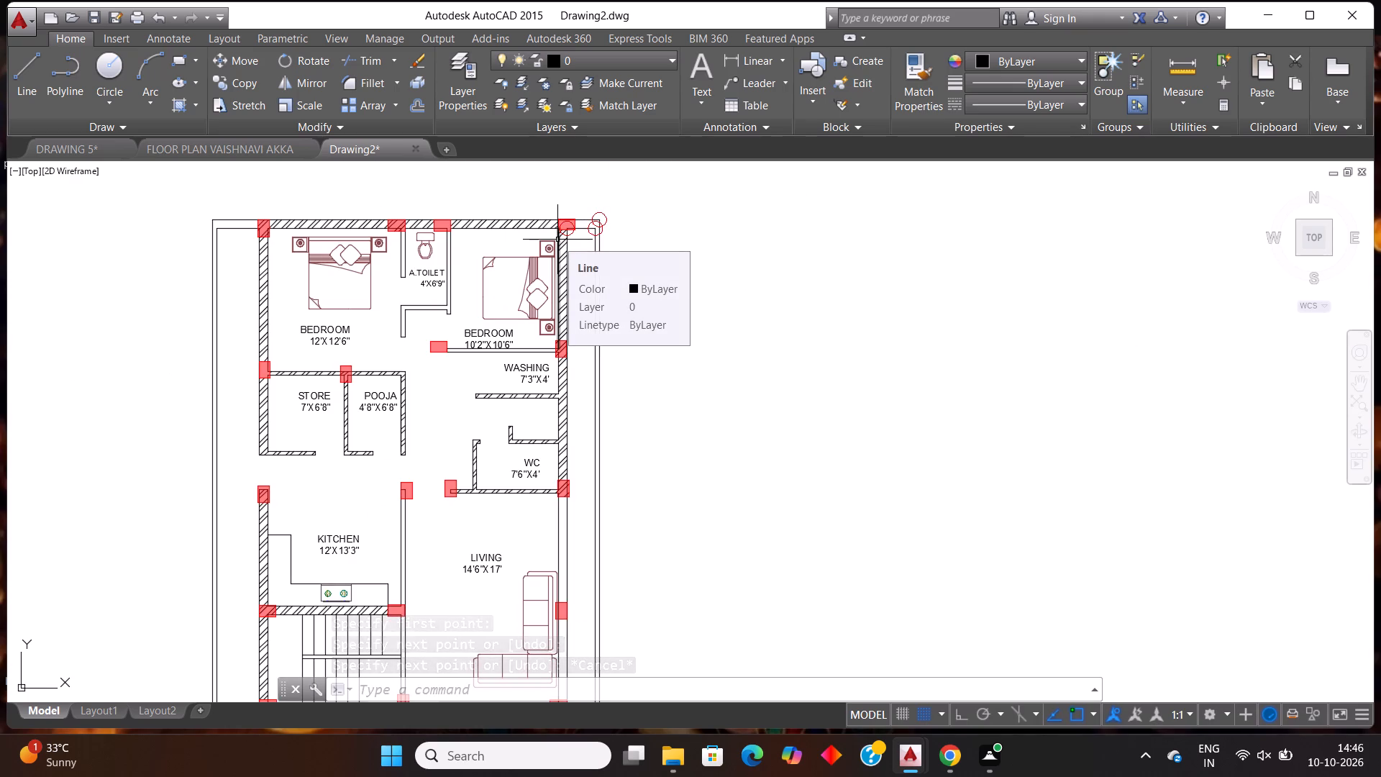
{"action": "scroll", "coordinate": [559, 388], "scroll_direction": "down", "scroll_amount": 1}
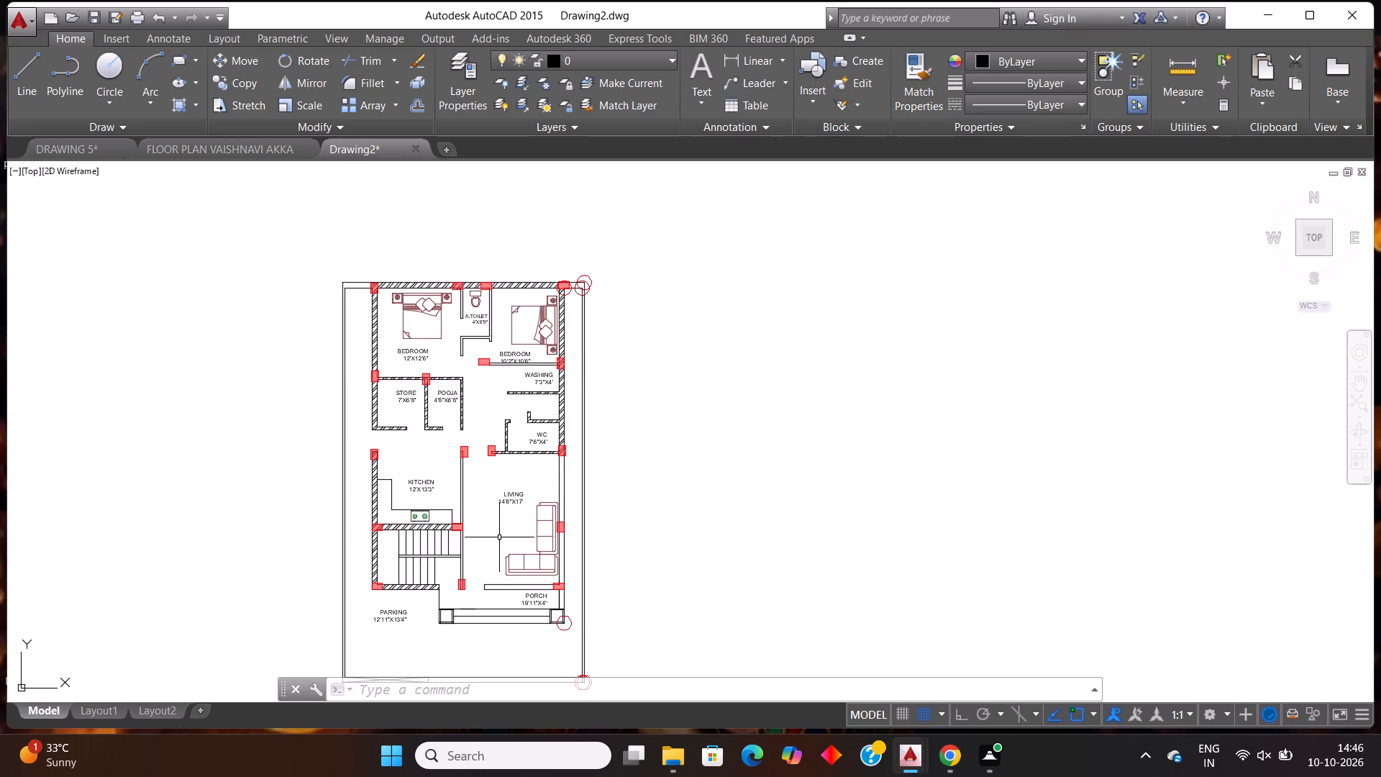
{"action": "key", "text": "Escape"}
{"action": "key", "text": "h"}
{"action": "key", "text": "Return"}
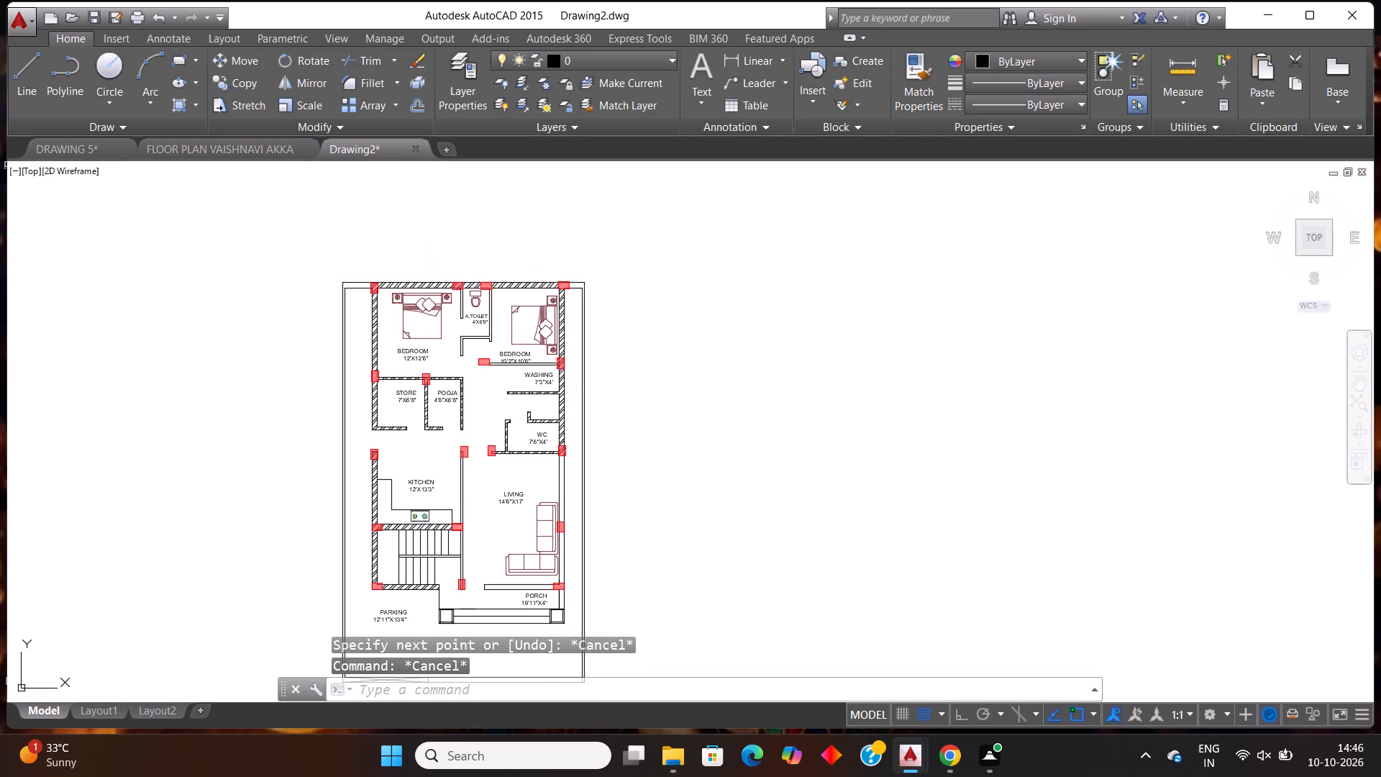
{"action": "scroll", "coordinate": [532, 604], "scroll_direction": "up", "scroll_amount": 3}
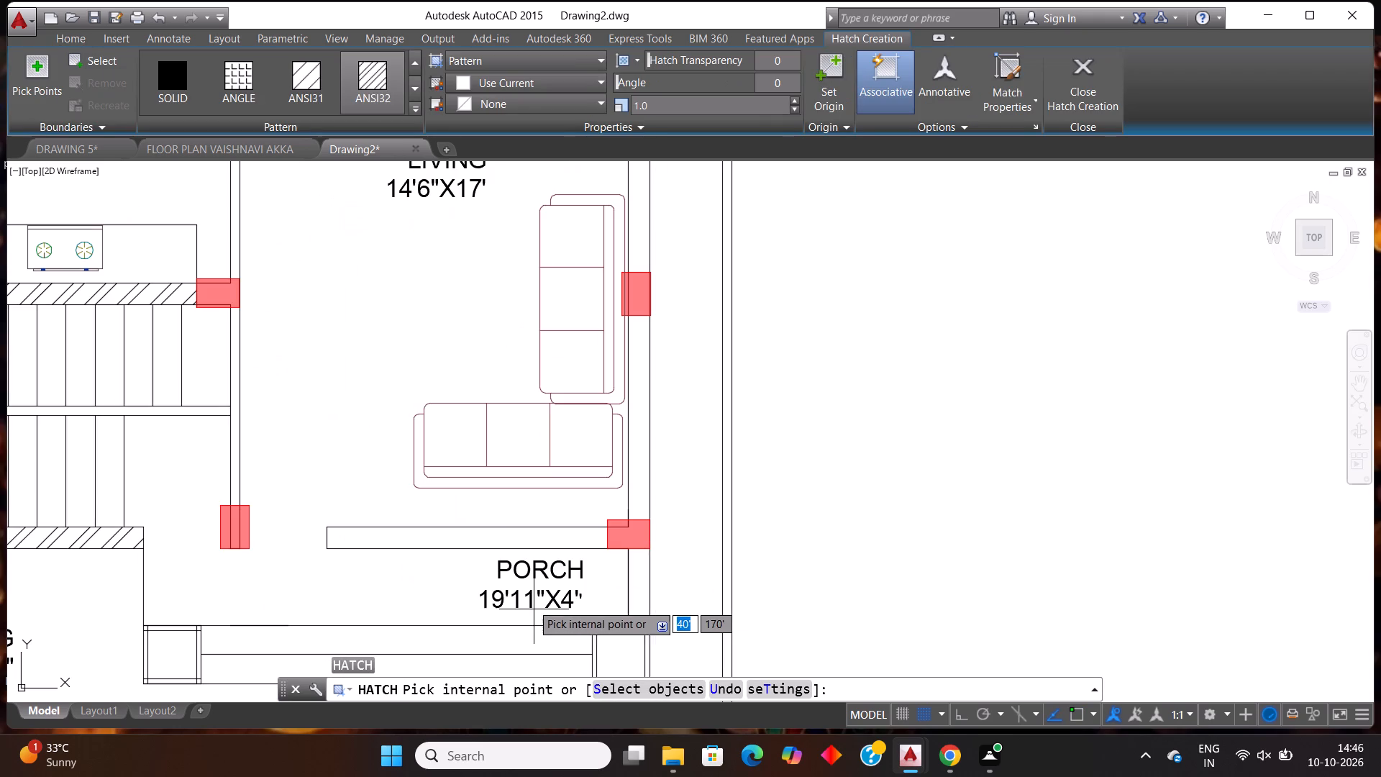
{"action": "left_click", "coordinate": [544, 542]}
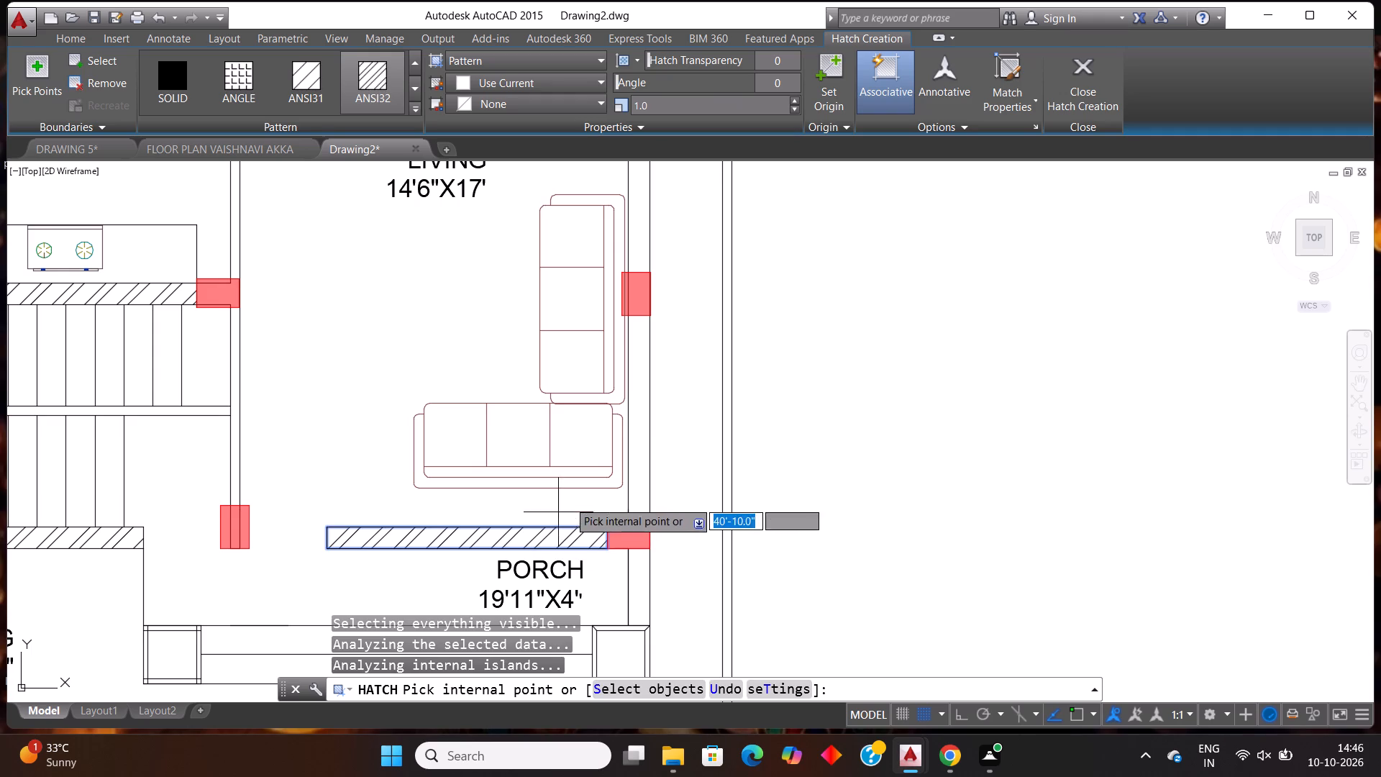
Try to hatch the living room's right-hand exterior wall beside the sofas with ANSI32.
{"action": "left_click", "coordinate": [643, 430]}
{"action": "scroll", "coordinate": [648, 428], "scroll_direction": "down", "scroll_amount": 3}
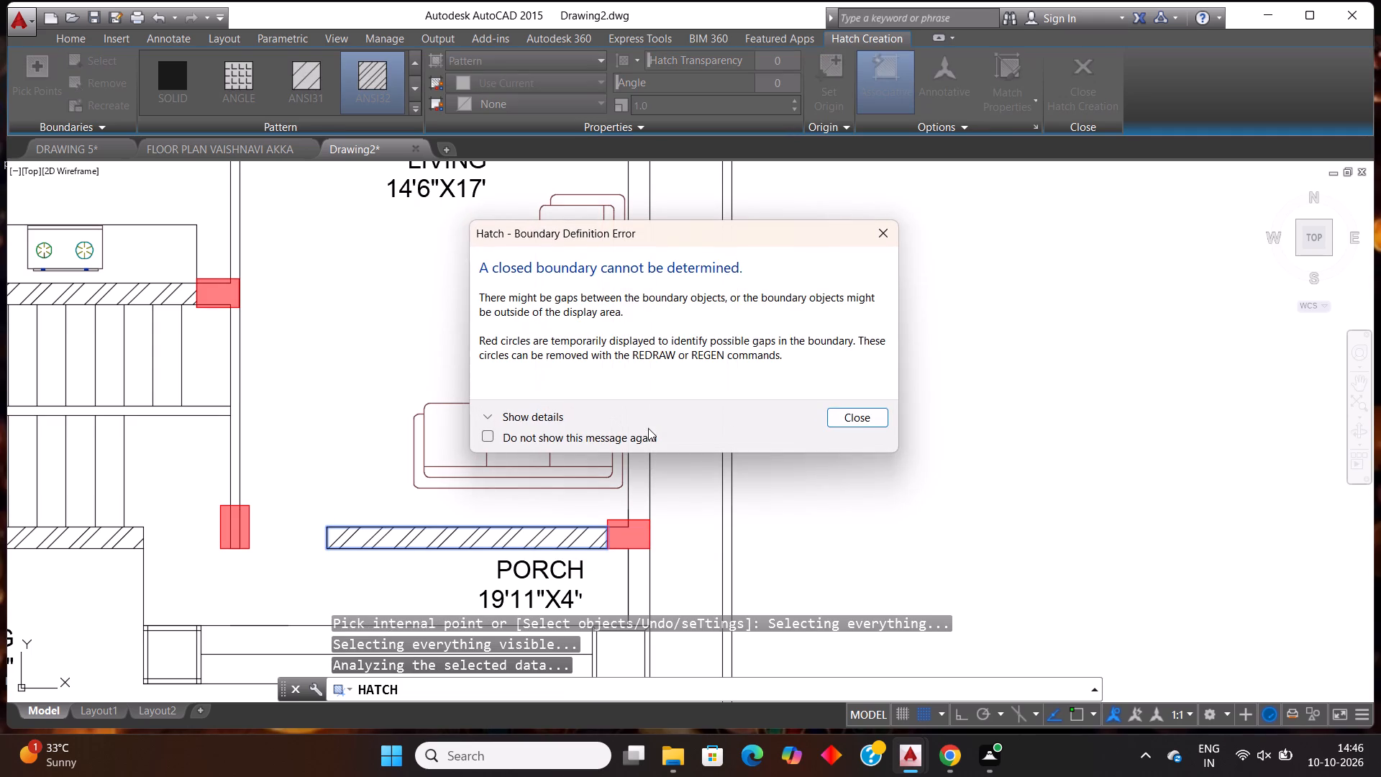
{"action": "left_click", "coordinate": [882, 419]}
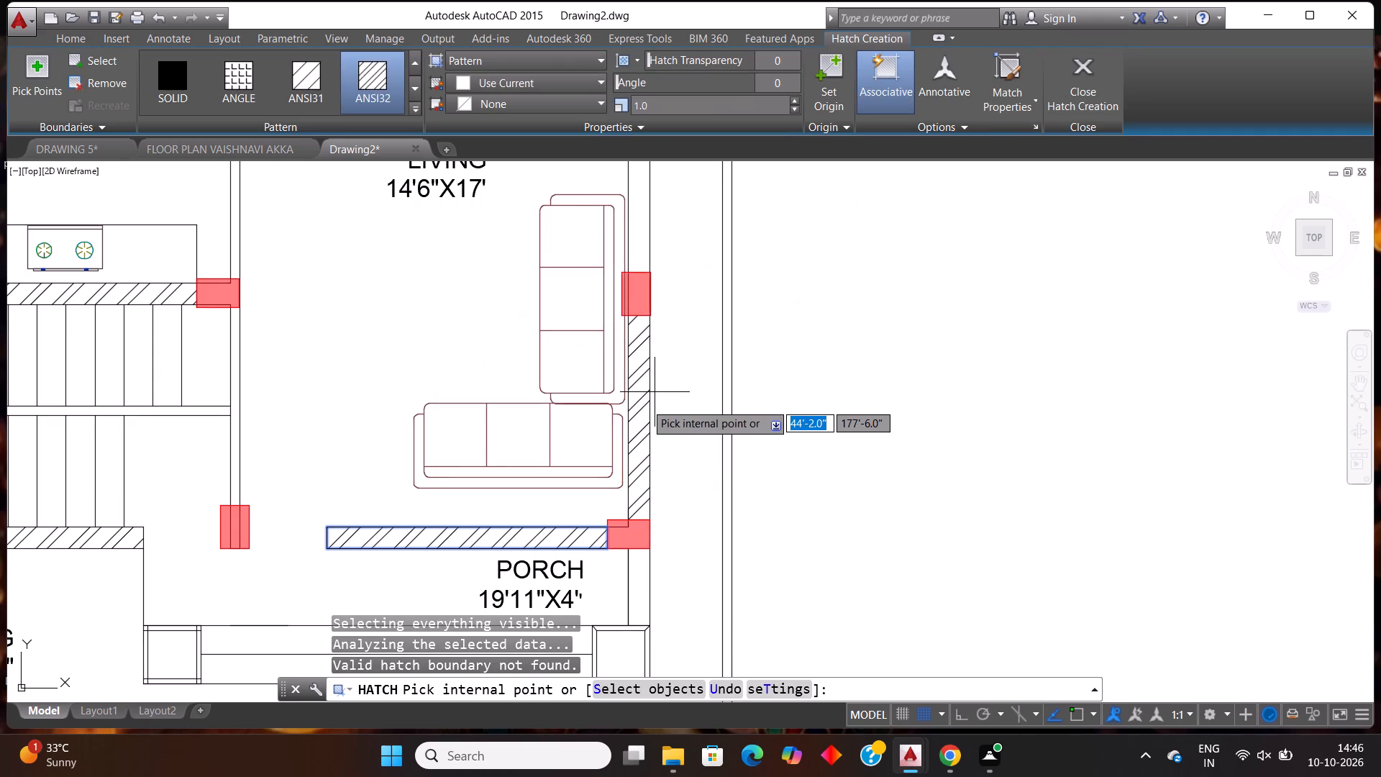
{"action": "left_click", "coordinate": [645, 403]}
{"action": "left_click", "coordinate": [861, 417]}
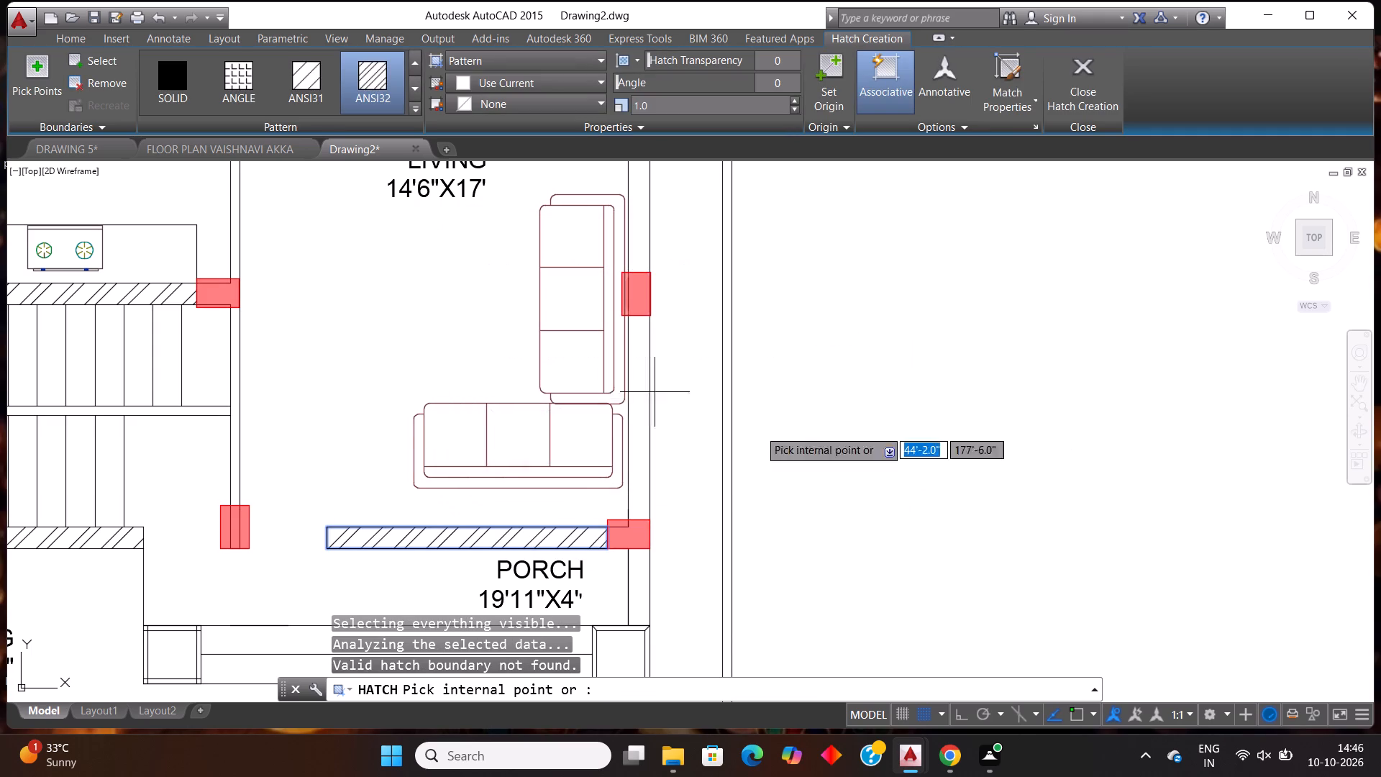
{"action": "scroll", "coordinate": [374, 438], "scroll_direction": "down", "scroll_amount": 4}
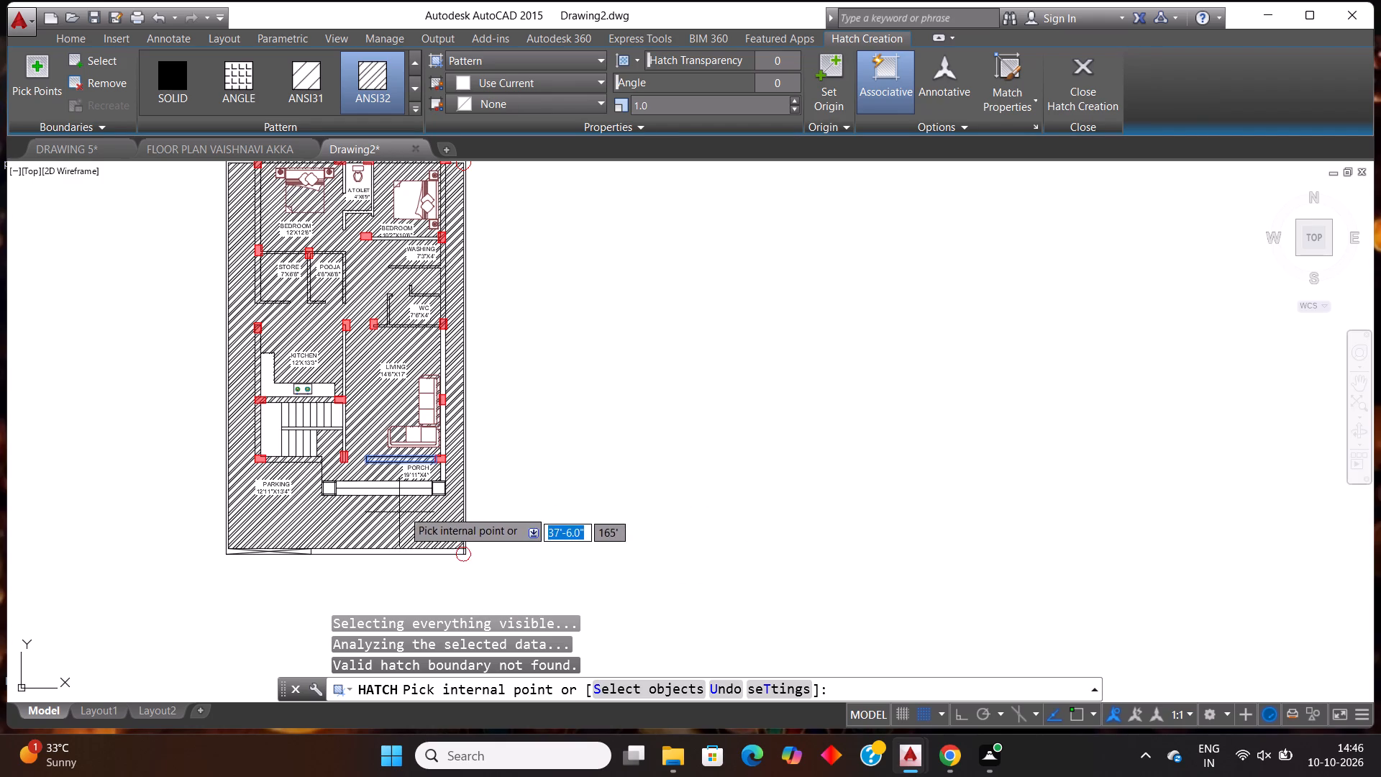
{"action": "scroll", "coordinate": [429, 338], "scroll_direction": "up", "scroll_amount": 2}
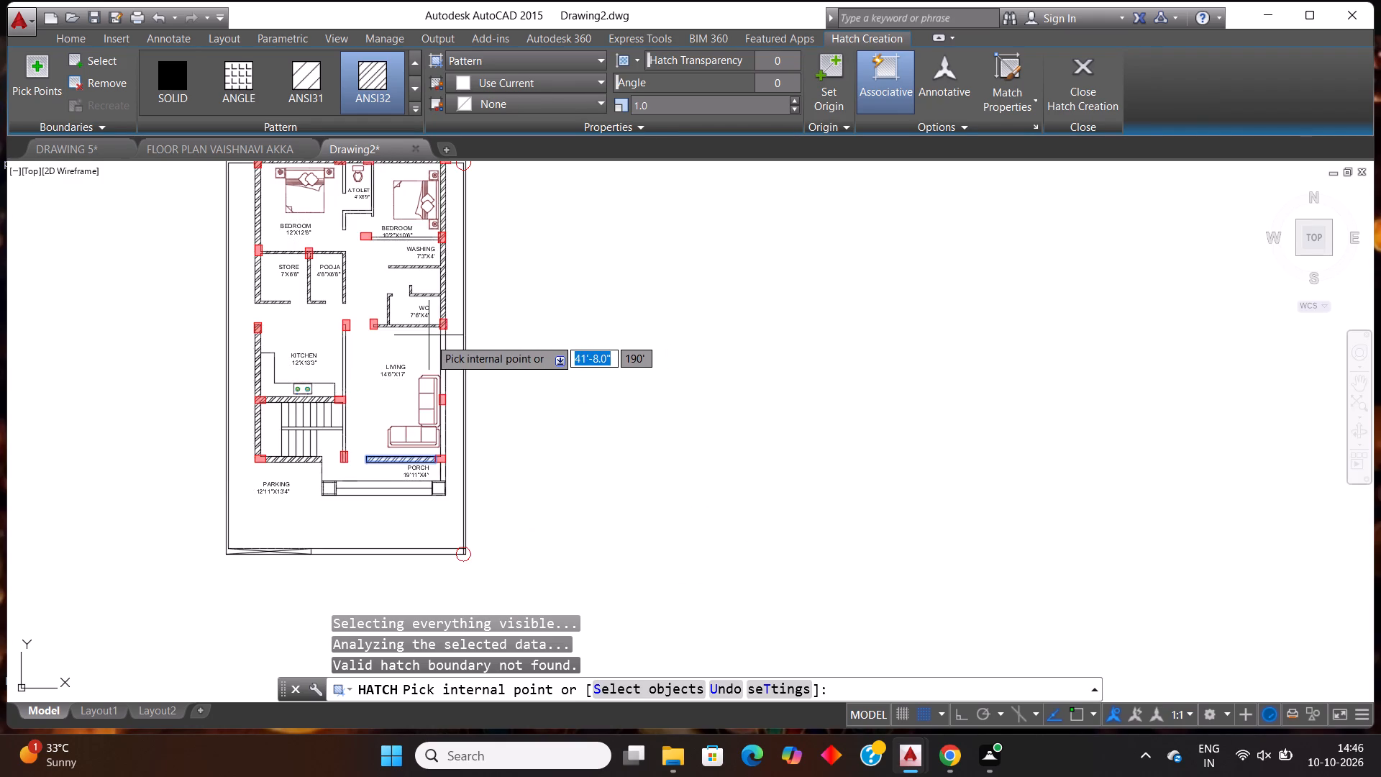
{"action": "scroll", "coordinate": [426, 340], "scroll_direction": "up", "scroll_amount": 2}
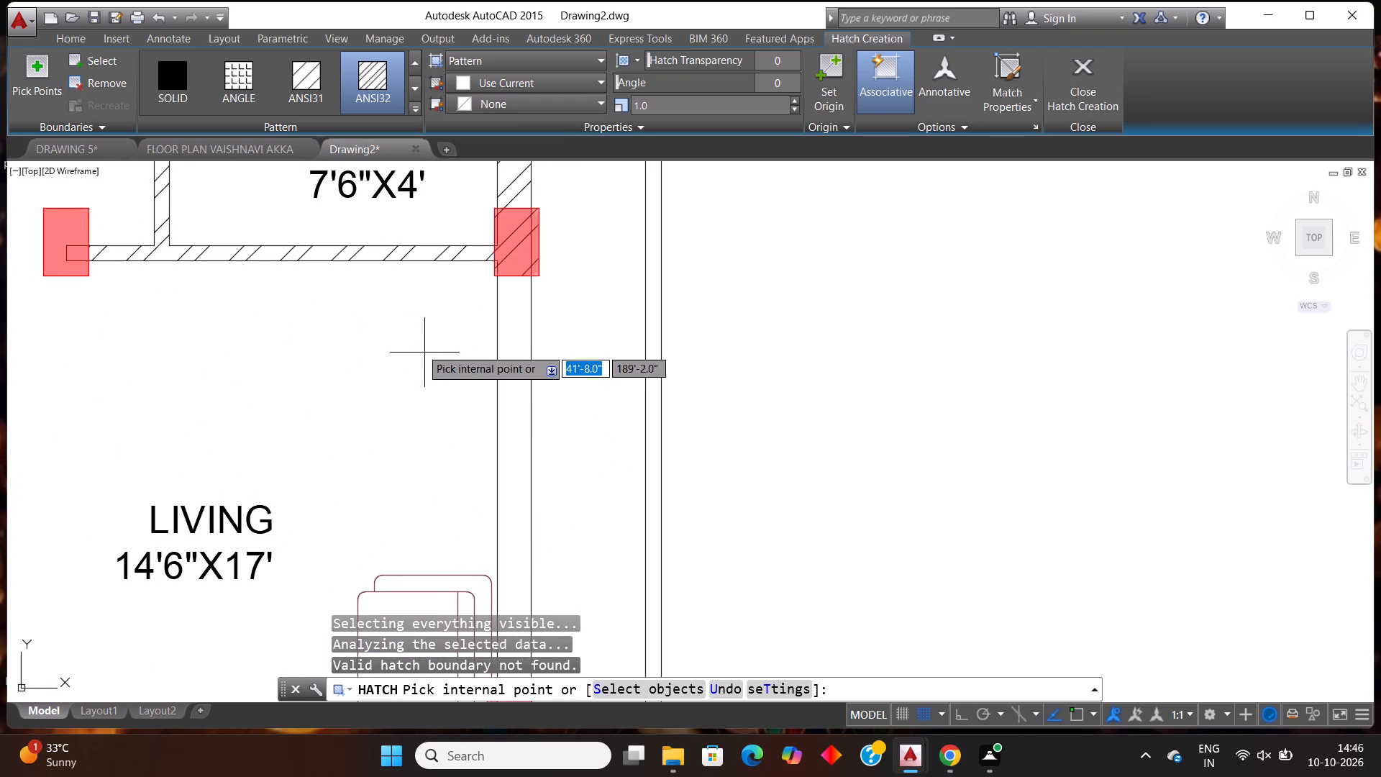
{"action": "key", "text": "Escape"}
Hatch the living room's right-hand exterior wall with ANSI32, from the WC corner column down to the column beside the sofa.
{"action": "scroll", "coordinate": [424, 350], "scroll_direction": "down", "scroll_amount": 3}
{"action": "scroll", "coordinate": [521, 390], "scroll_direction": "down", "scroll_amount": 1}
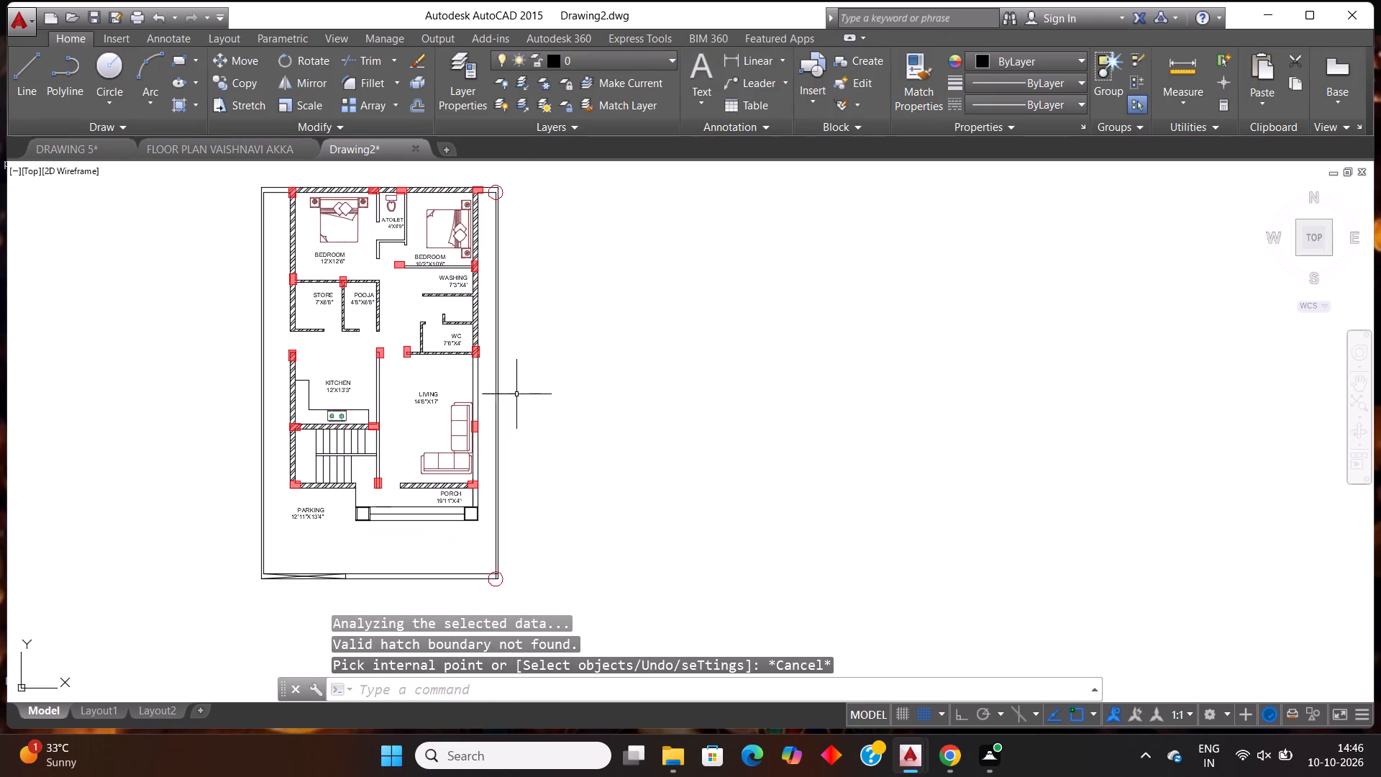
{"action": "key", "text": "h"}
{"action": "key", "text": "Return"}
{"action": "scroll", "coordinate": [376, 376], "scroll_direction": "up", "scroll_amount": 4}
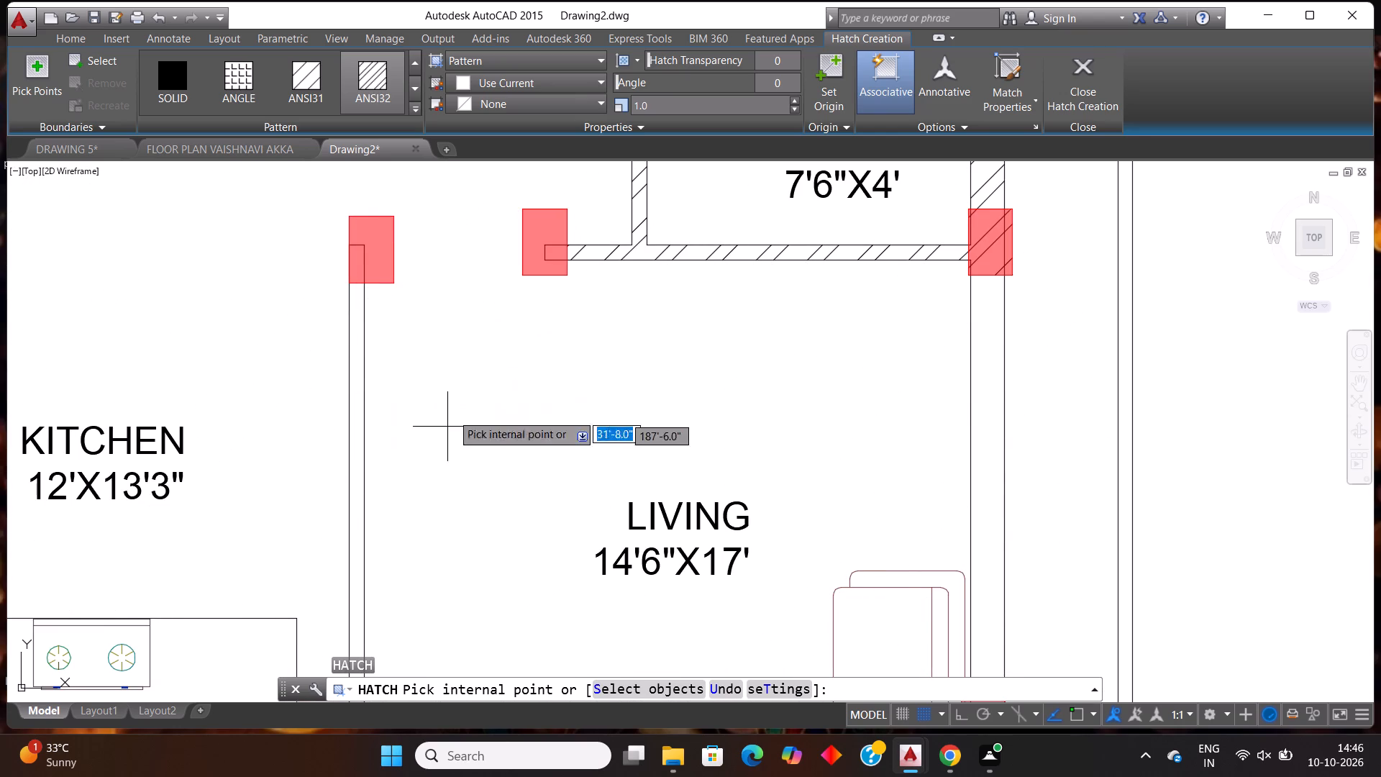
{"action": "left_click", "coordinate": [969, 353]}
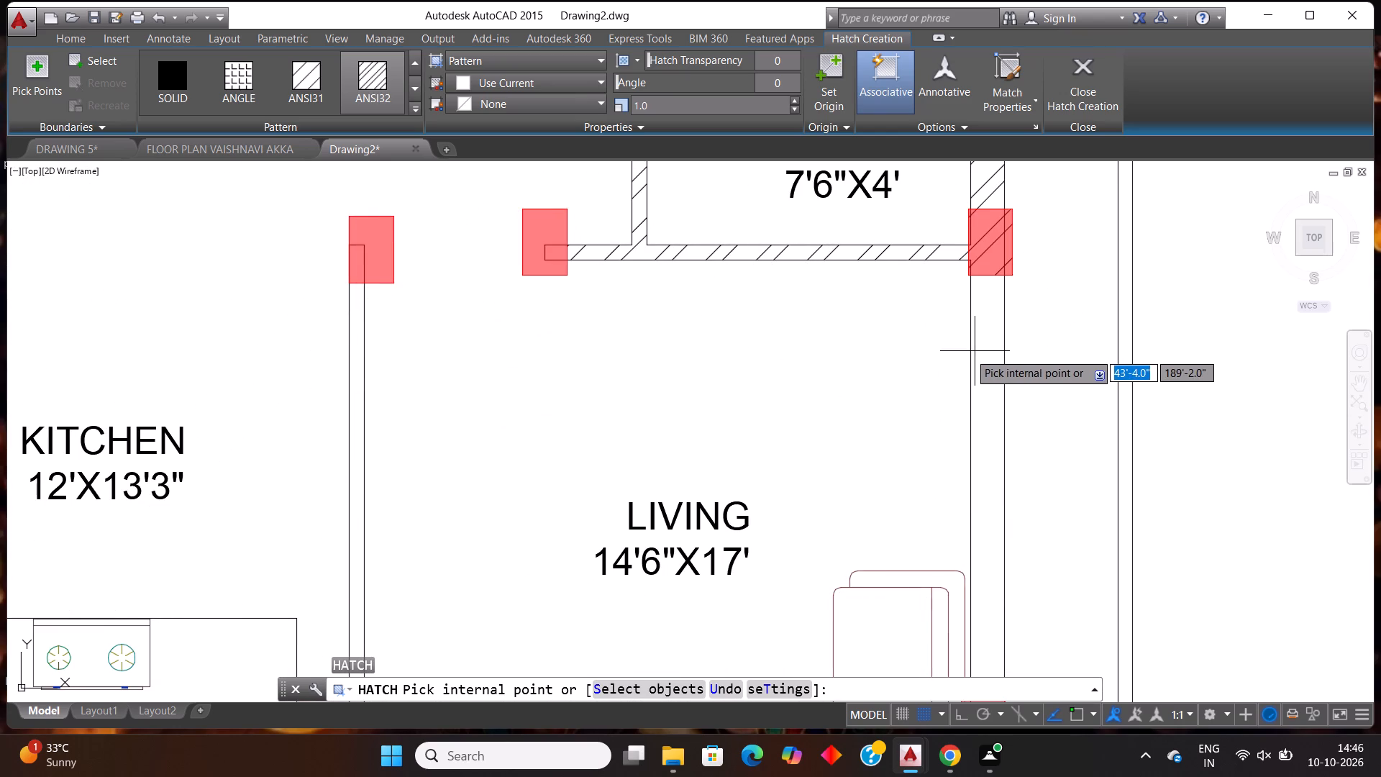
Add the right-hand exterior wall segment between the sofa-side column and the porch column to the ANSI32 hatch.
{"action": "scroll", "coordinate": [1018, 381], "scroll_direction": "down", "scroll_amount": 6}
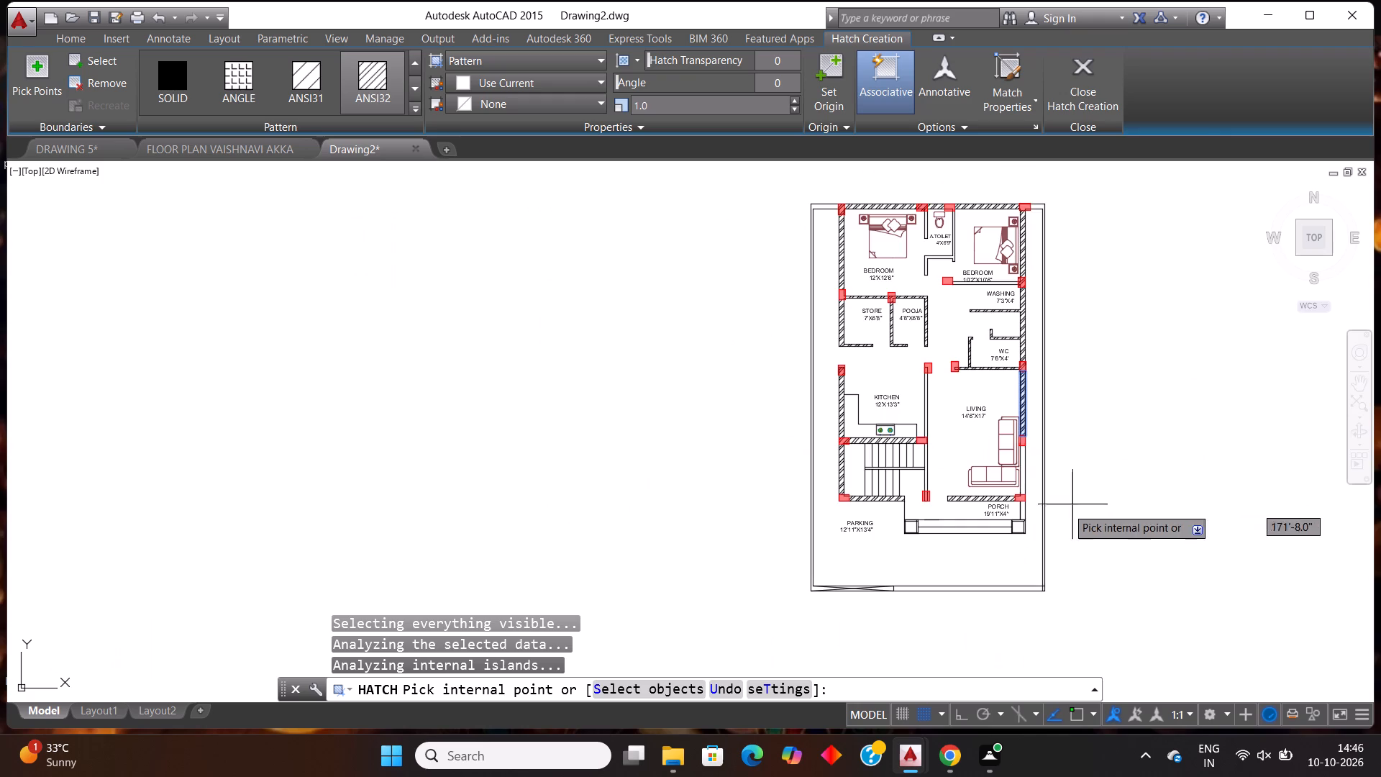
{"action": "scroll", "coordinate": [1062, 513], "scroll_direction": "down", "scroll_amount": 1}
{"action": "scroll", "coordinate": [1059, 501], "scroll_direction": "up", "scroll_amount": 5}
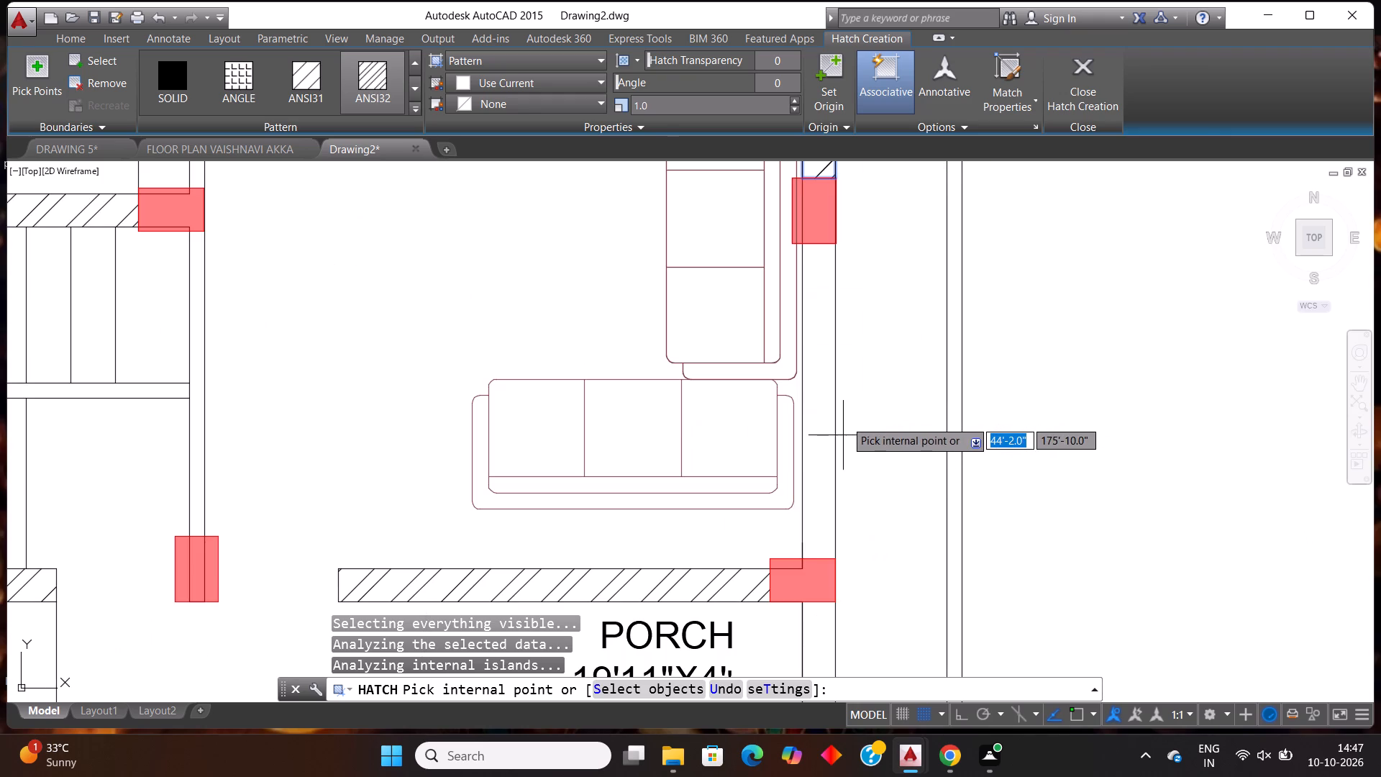
{"action": "left_click", "coordinate": [828, 439]}
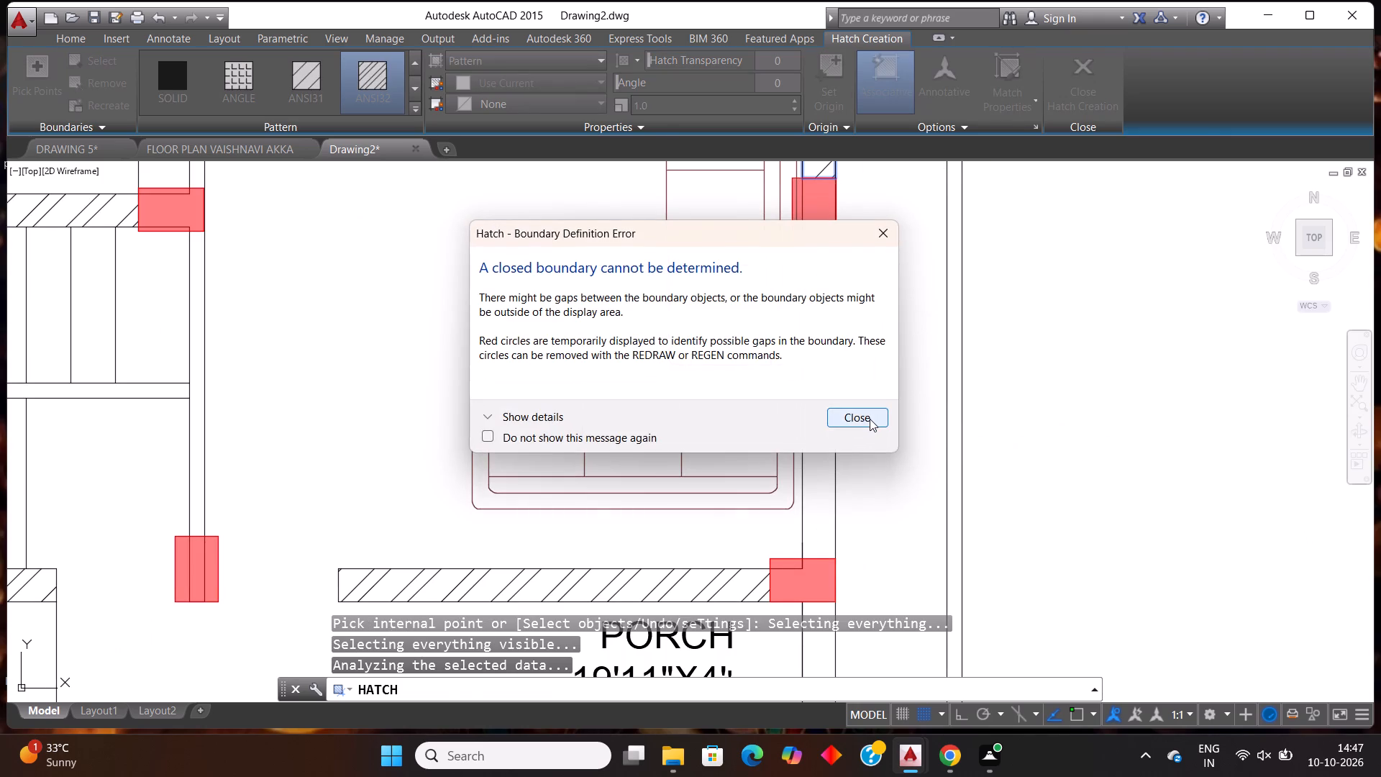
{"action": "left_click", "coordinate": [870, 419]}
{"action": "left_click", "coordinate": [825, 450]}
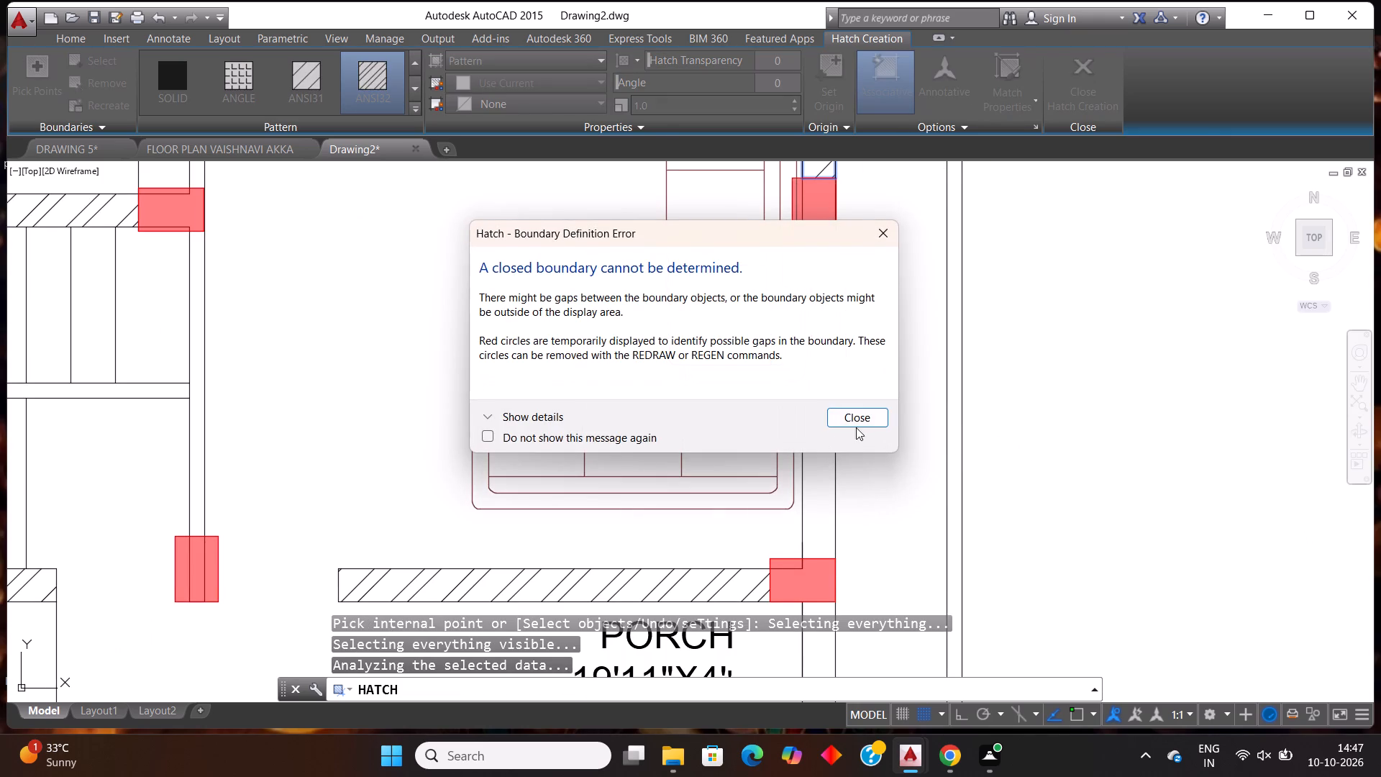
{"action": "left_click", "coordinate": [860, 422]}
{"action": "left_click", "coordinate": [816, 463]}
{"action": "scroll", "coordinate": [889, 432], "scroll_direction": "down", "scroll_amount": 1}
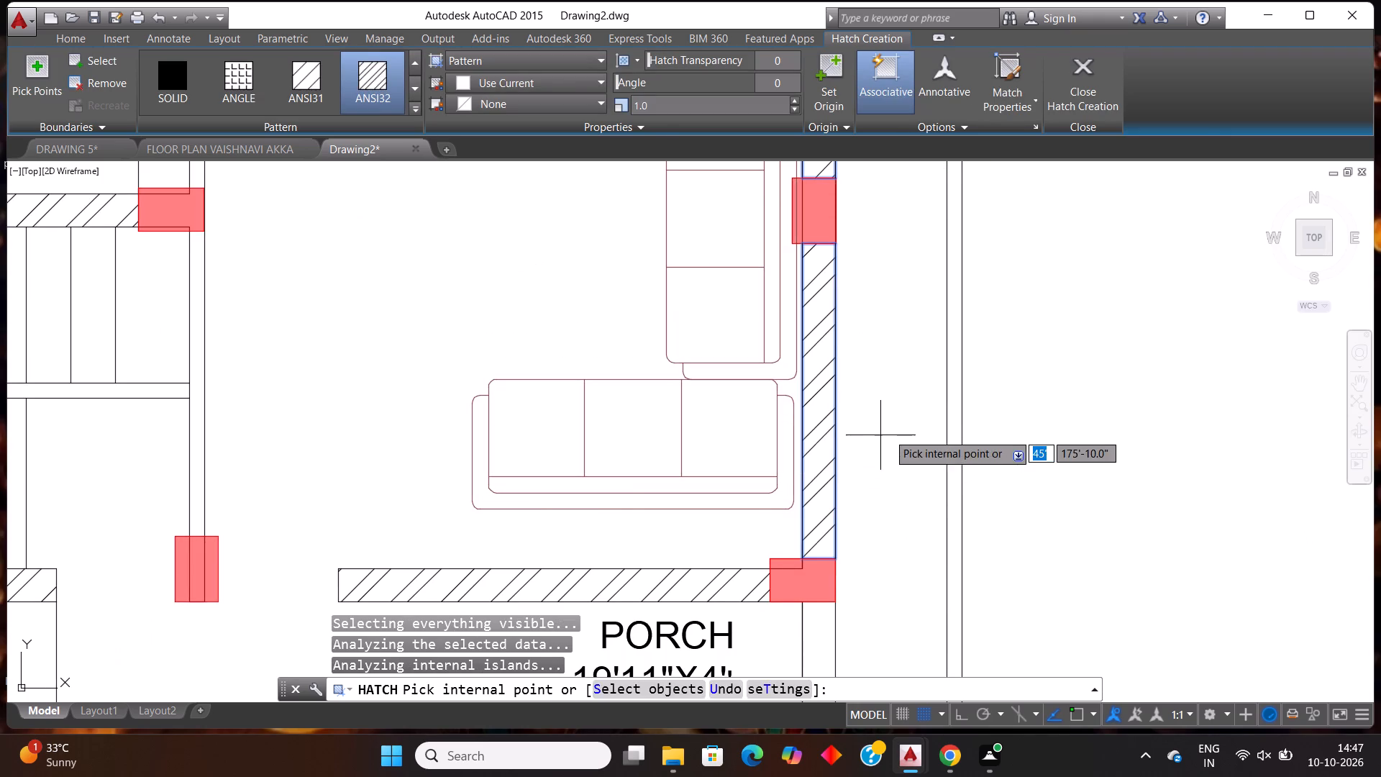
Hatch the porch's right-hand wall segment between the corner column and the square front pillar with ANSI32.
{"action": "scroll", "coordinate": [889, 432], "scroll_direction": "down", "scroll_amount": 4}
{"action": "scroll", "coordinate": [862, 542], "scroll_direction": "up", "scroll_amount": 4}
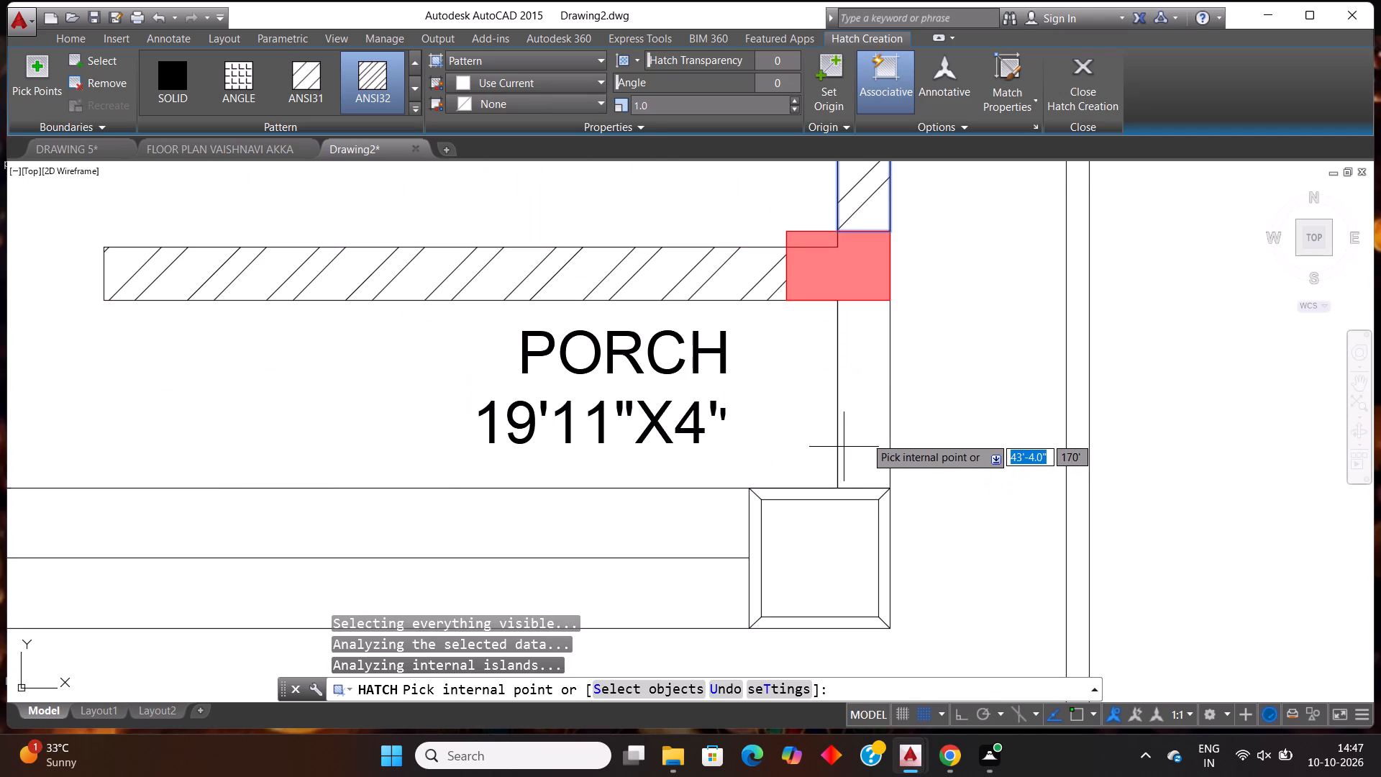
{"action": "left_click", "coordinate": [868, 434]}
{"action": "scroll", "coordinate": [1006, 457], "scroll_direction": "down", "scroll_amount": 2}
{"action": "key", "text": "Escape"}
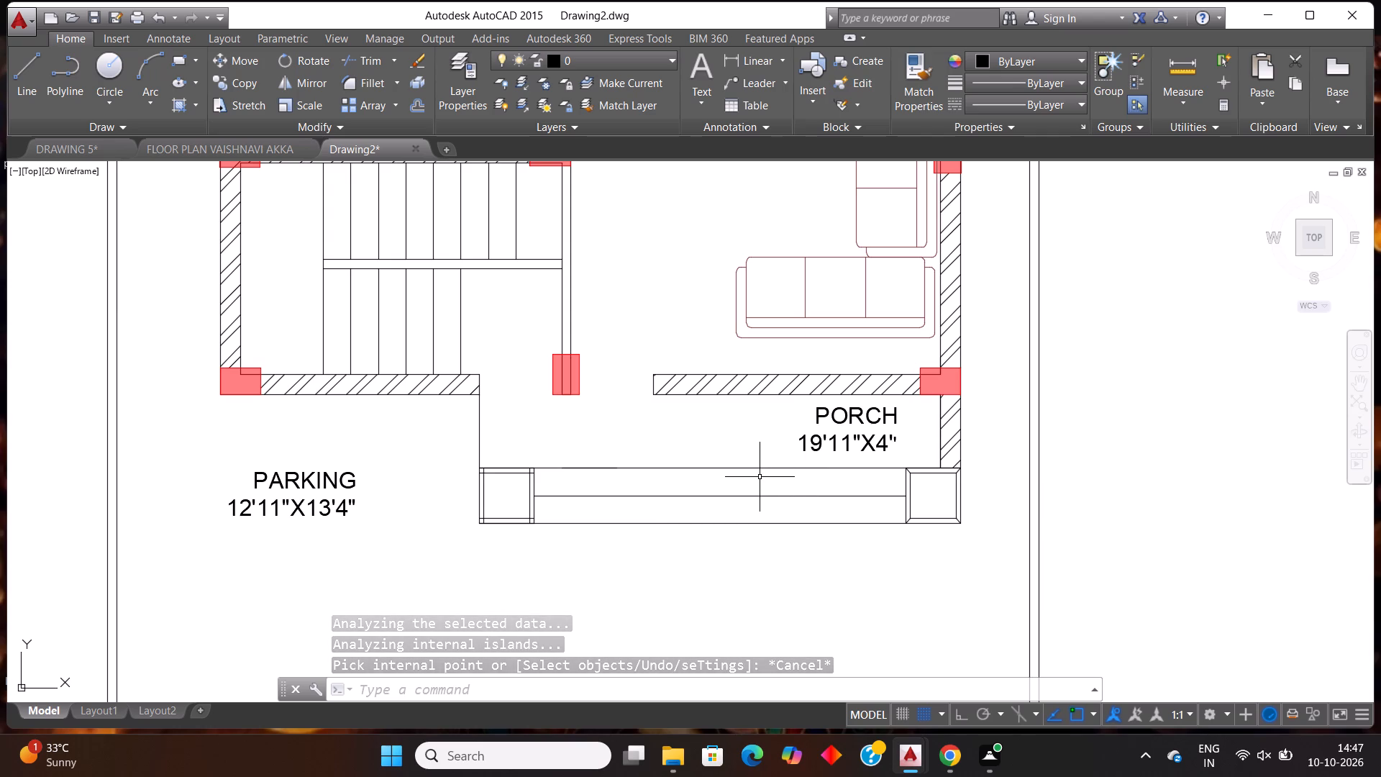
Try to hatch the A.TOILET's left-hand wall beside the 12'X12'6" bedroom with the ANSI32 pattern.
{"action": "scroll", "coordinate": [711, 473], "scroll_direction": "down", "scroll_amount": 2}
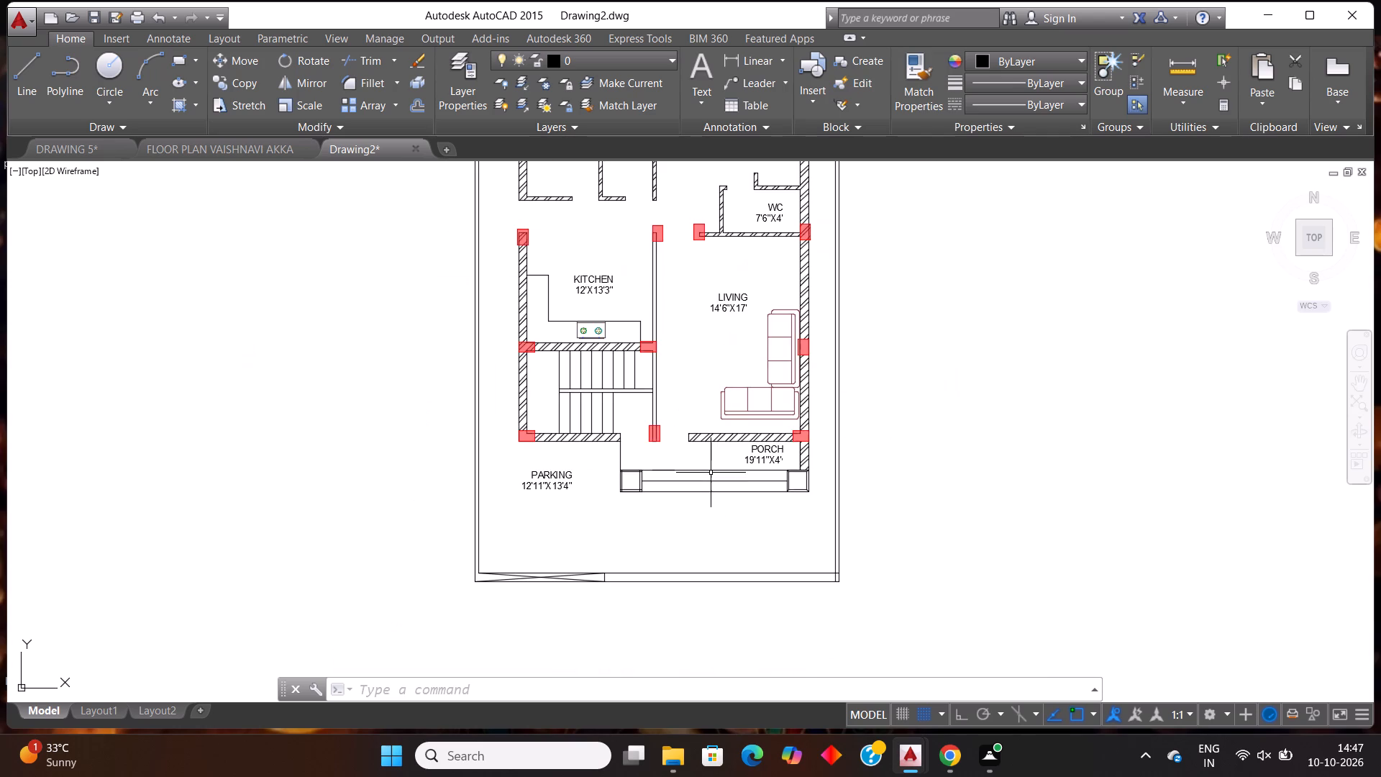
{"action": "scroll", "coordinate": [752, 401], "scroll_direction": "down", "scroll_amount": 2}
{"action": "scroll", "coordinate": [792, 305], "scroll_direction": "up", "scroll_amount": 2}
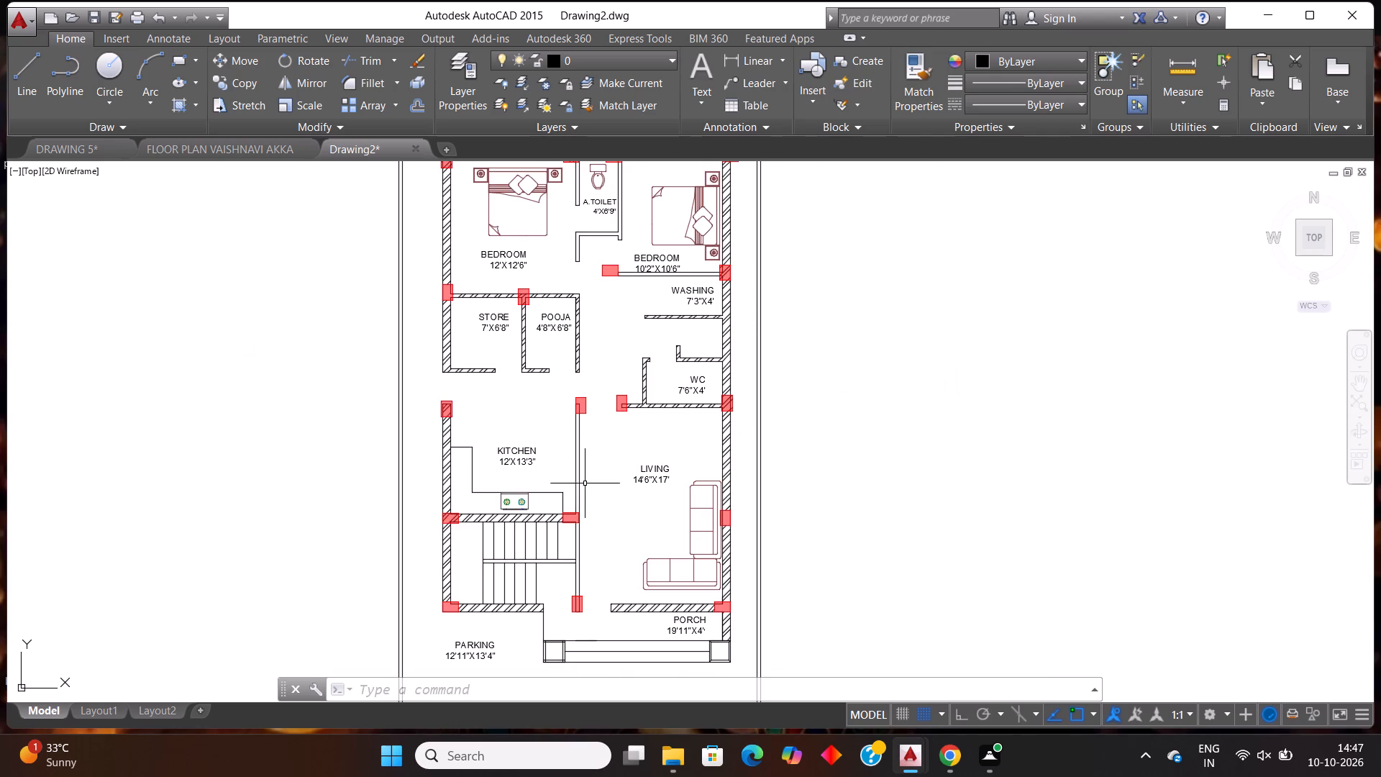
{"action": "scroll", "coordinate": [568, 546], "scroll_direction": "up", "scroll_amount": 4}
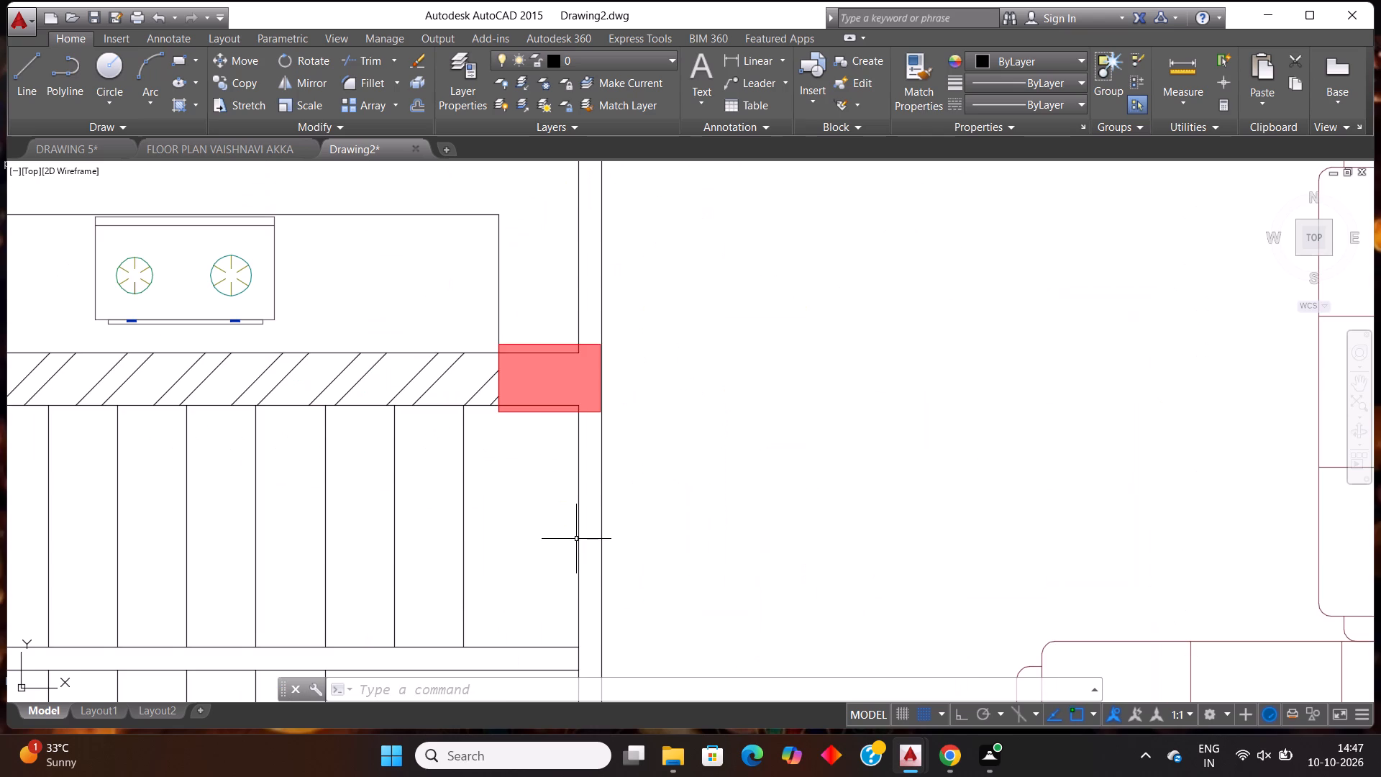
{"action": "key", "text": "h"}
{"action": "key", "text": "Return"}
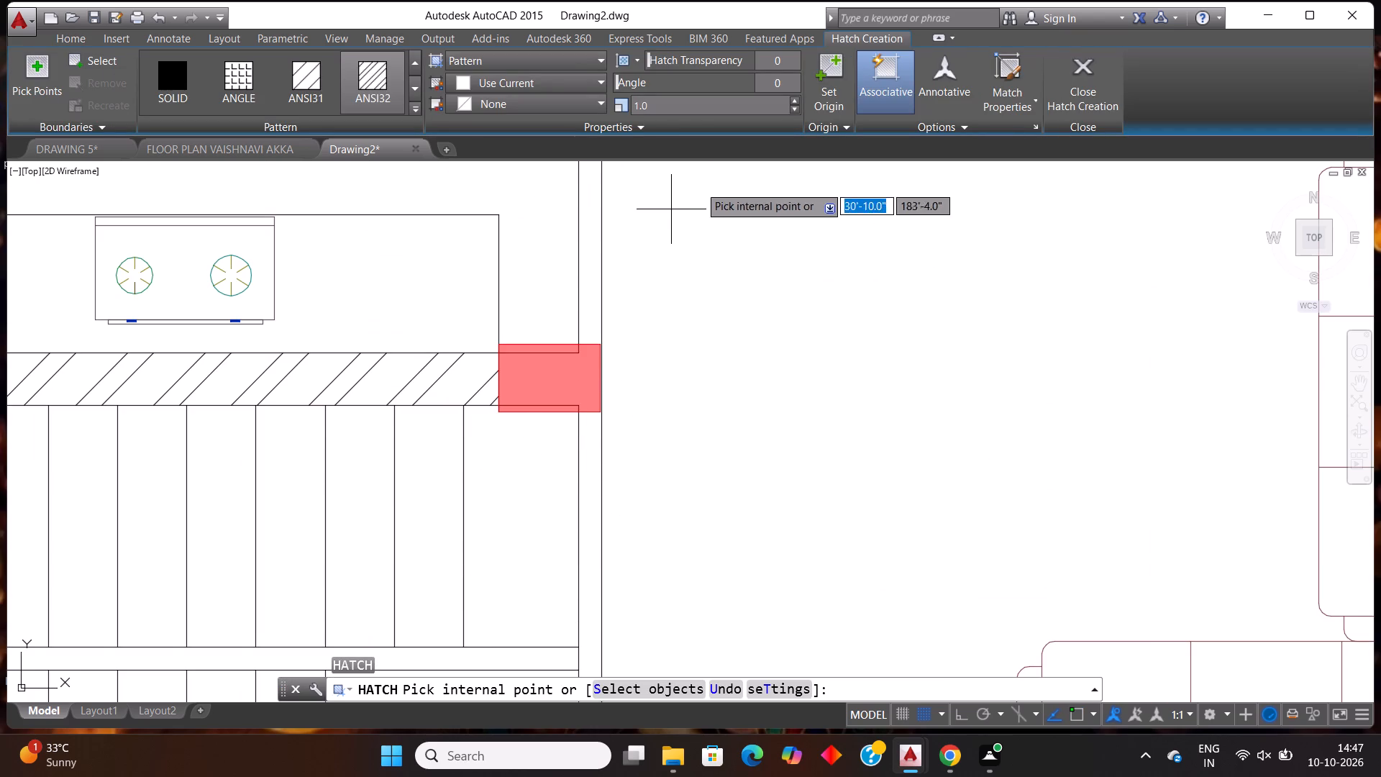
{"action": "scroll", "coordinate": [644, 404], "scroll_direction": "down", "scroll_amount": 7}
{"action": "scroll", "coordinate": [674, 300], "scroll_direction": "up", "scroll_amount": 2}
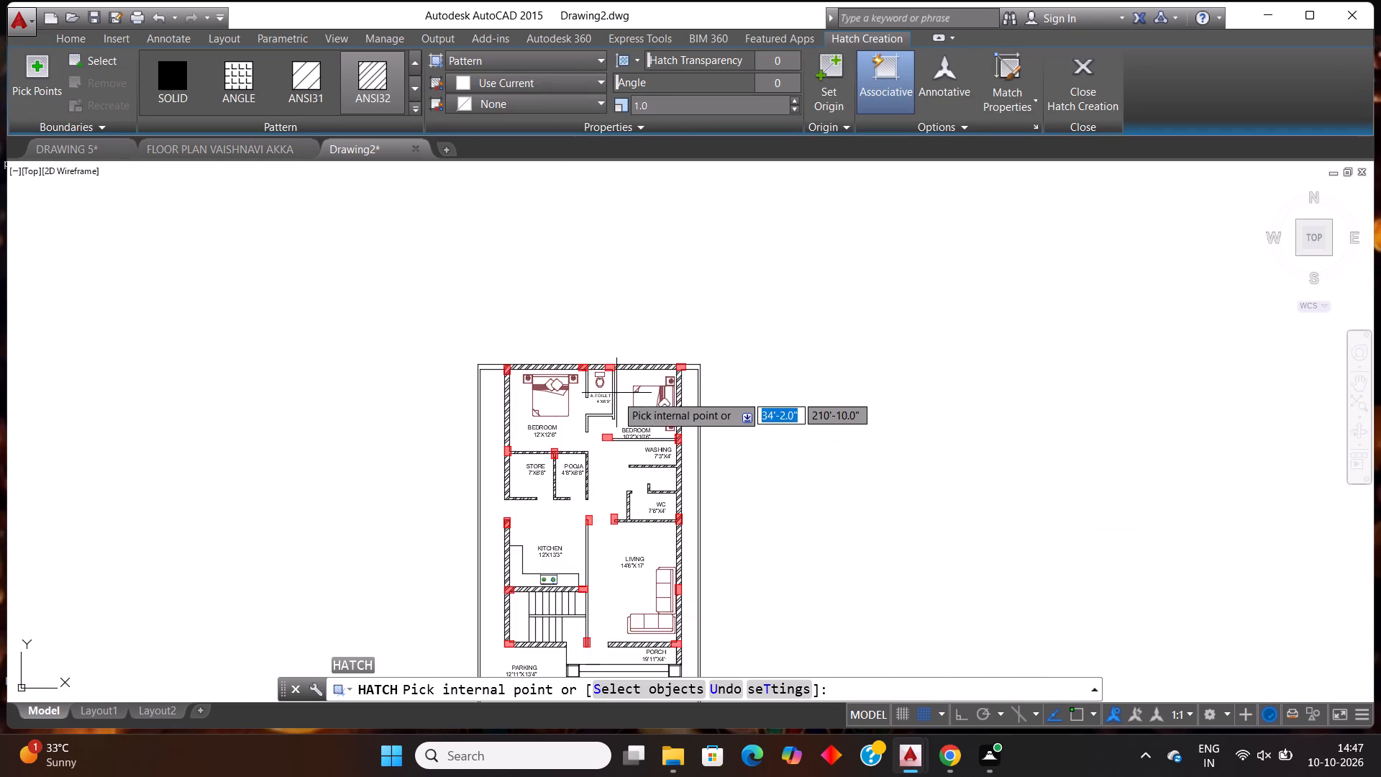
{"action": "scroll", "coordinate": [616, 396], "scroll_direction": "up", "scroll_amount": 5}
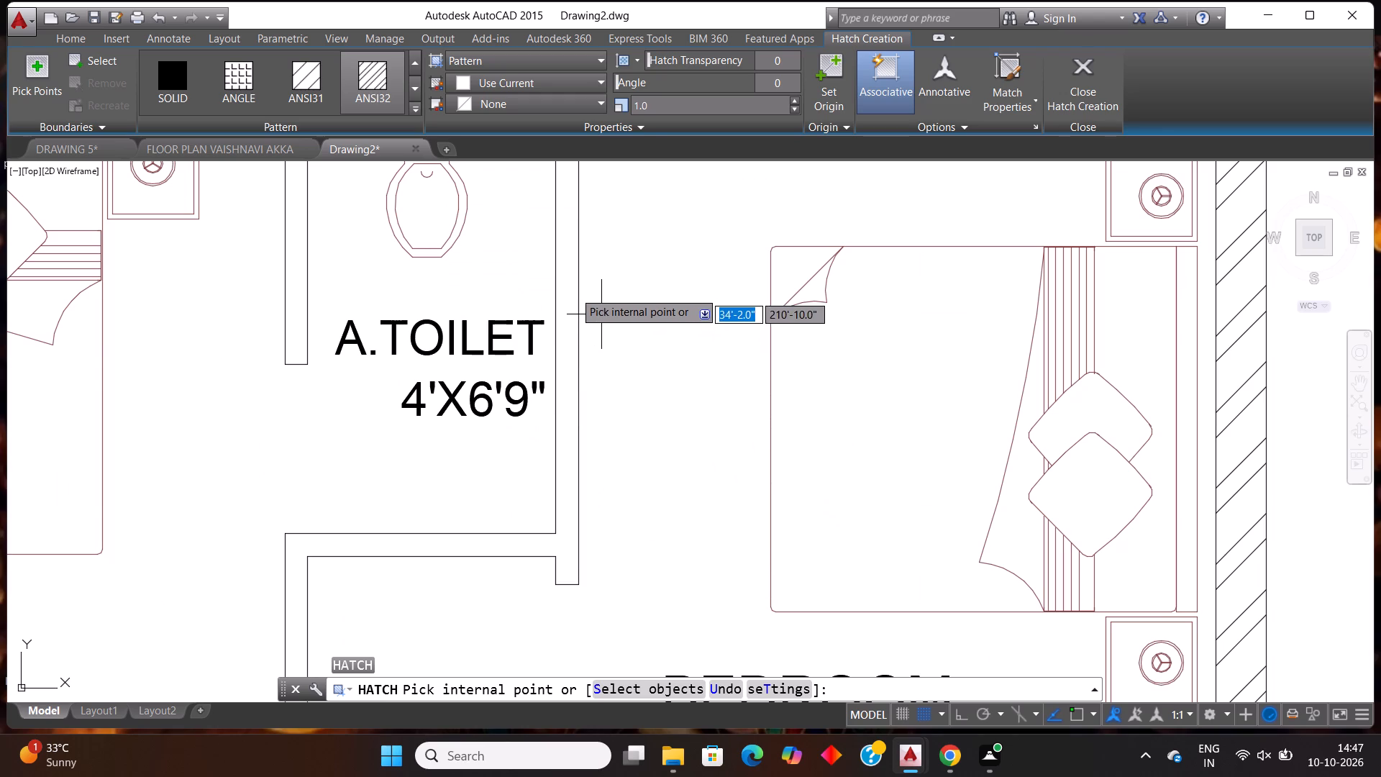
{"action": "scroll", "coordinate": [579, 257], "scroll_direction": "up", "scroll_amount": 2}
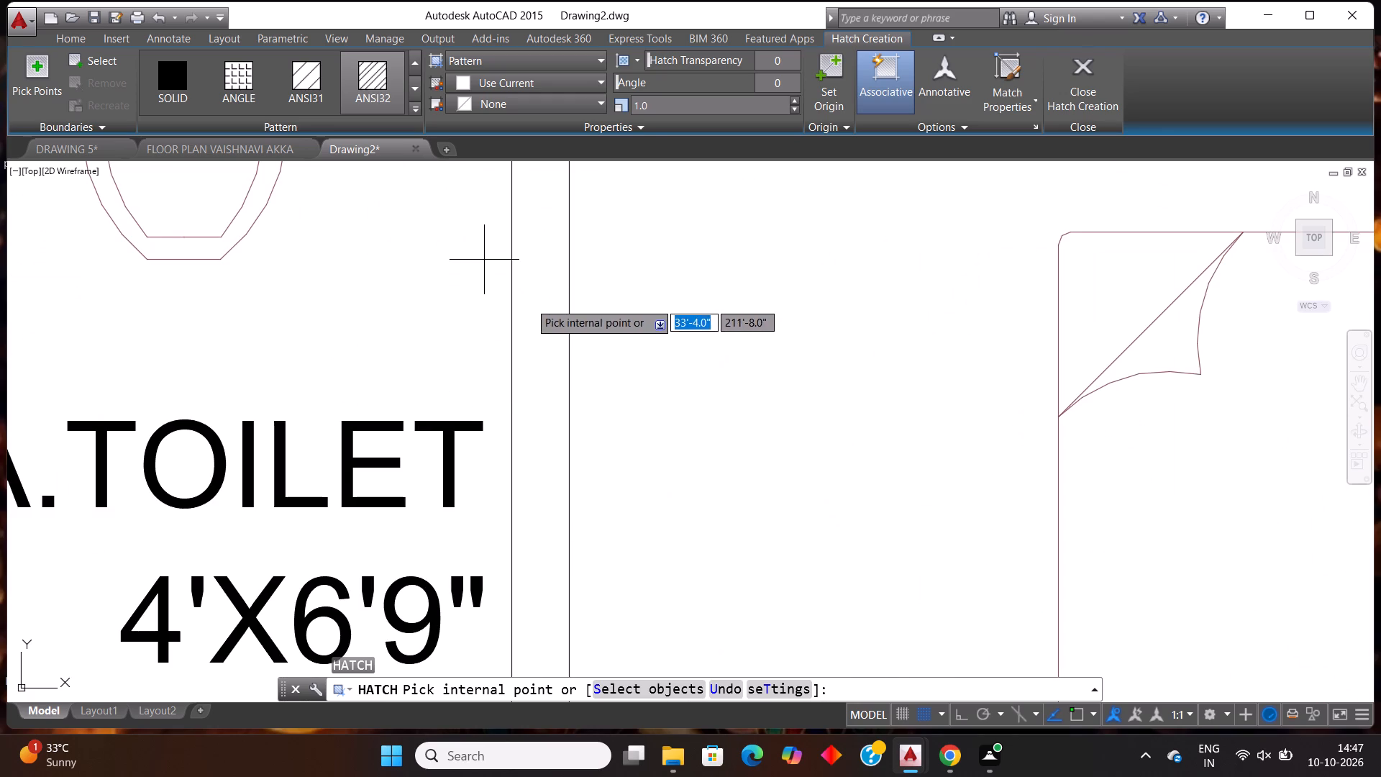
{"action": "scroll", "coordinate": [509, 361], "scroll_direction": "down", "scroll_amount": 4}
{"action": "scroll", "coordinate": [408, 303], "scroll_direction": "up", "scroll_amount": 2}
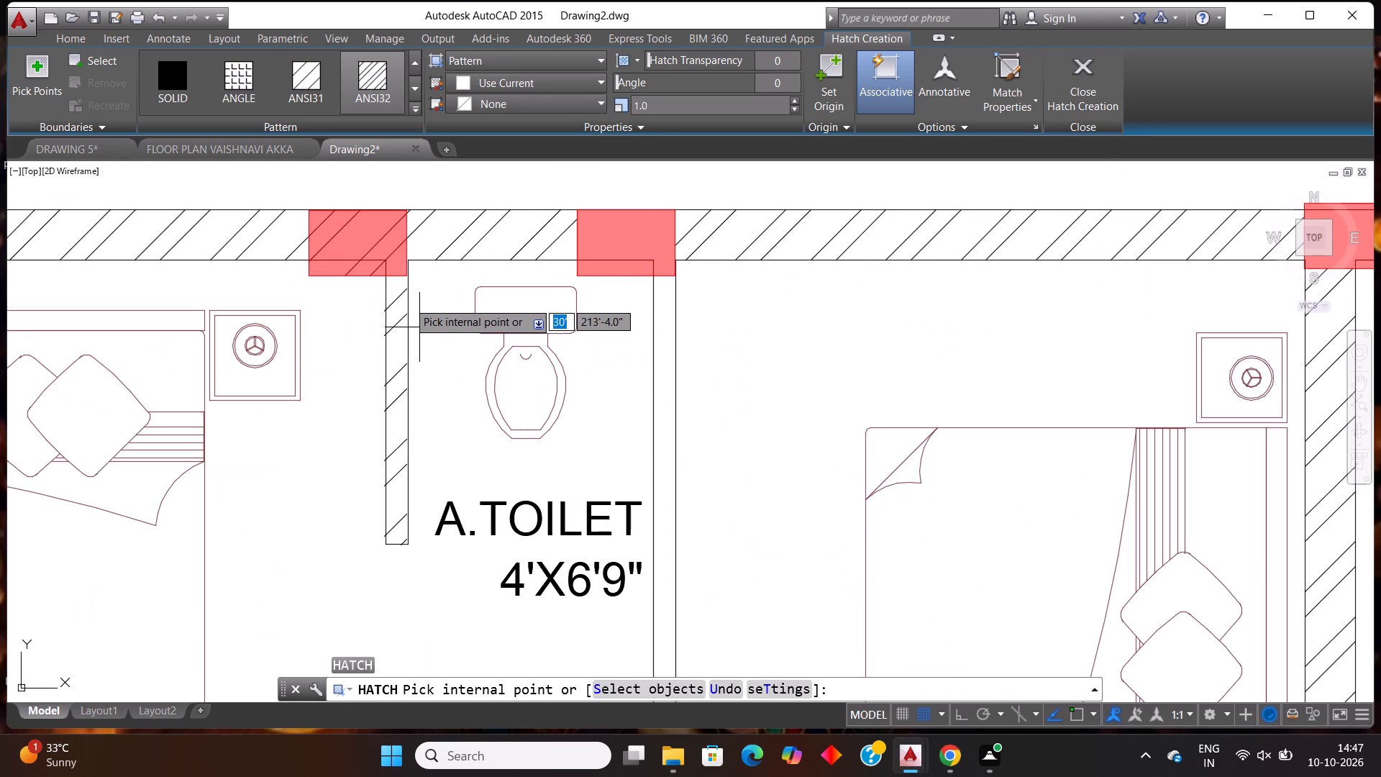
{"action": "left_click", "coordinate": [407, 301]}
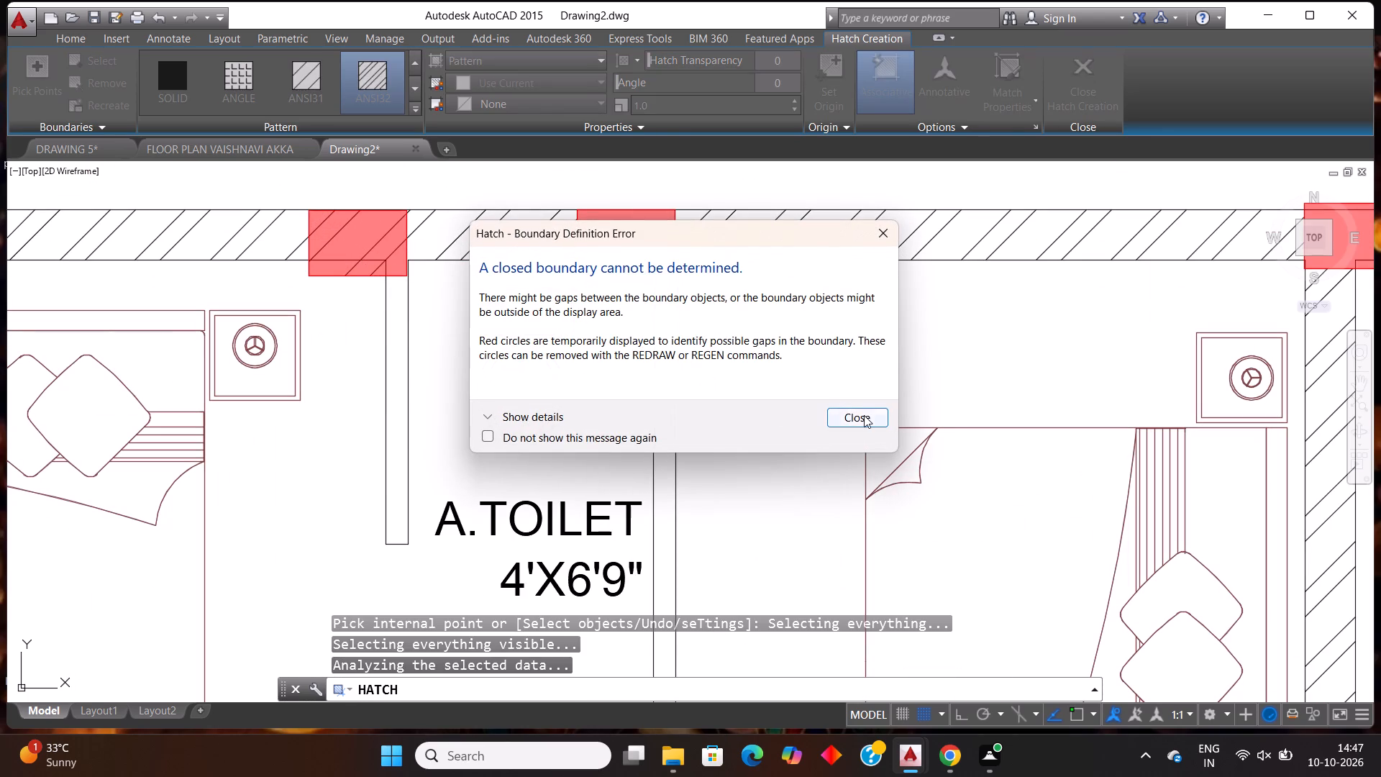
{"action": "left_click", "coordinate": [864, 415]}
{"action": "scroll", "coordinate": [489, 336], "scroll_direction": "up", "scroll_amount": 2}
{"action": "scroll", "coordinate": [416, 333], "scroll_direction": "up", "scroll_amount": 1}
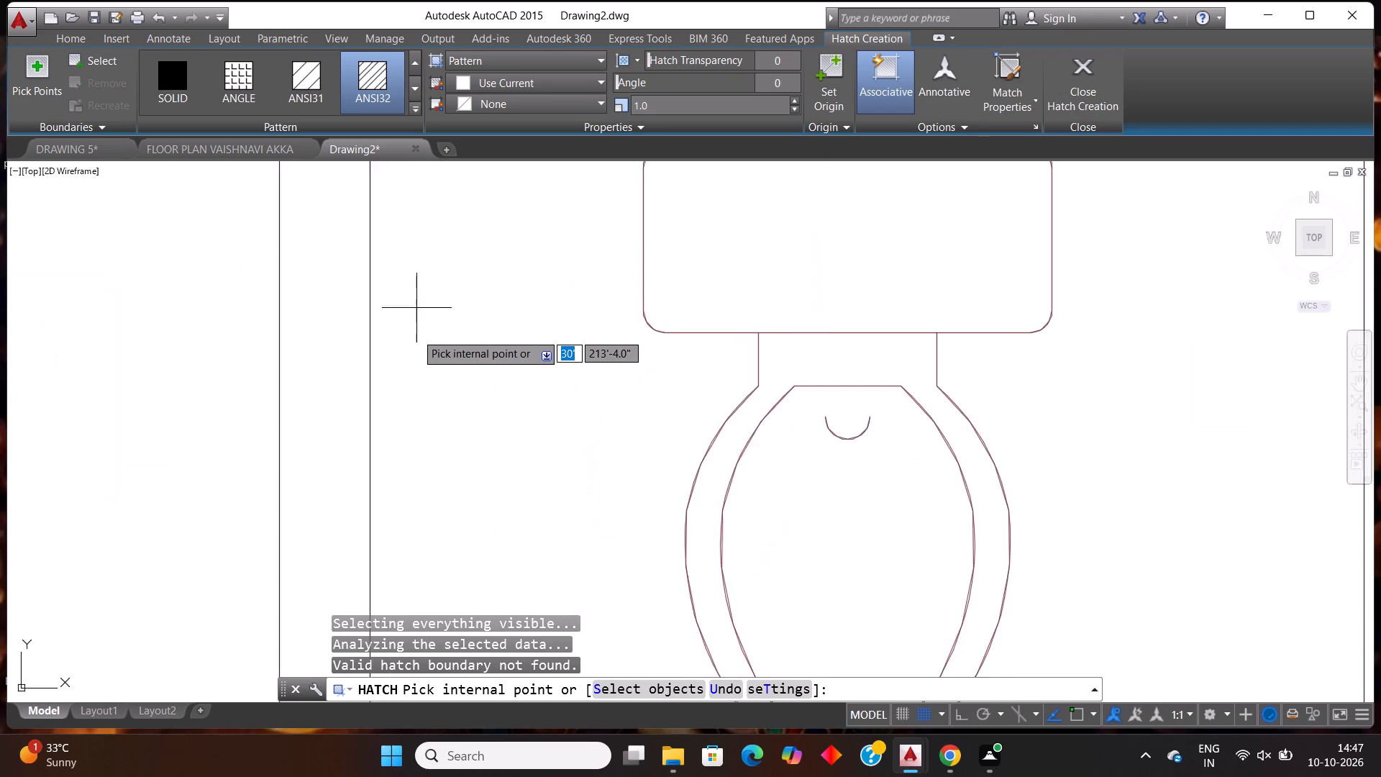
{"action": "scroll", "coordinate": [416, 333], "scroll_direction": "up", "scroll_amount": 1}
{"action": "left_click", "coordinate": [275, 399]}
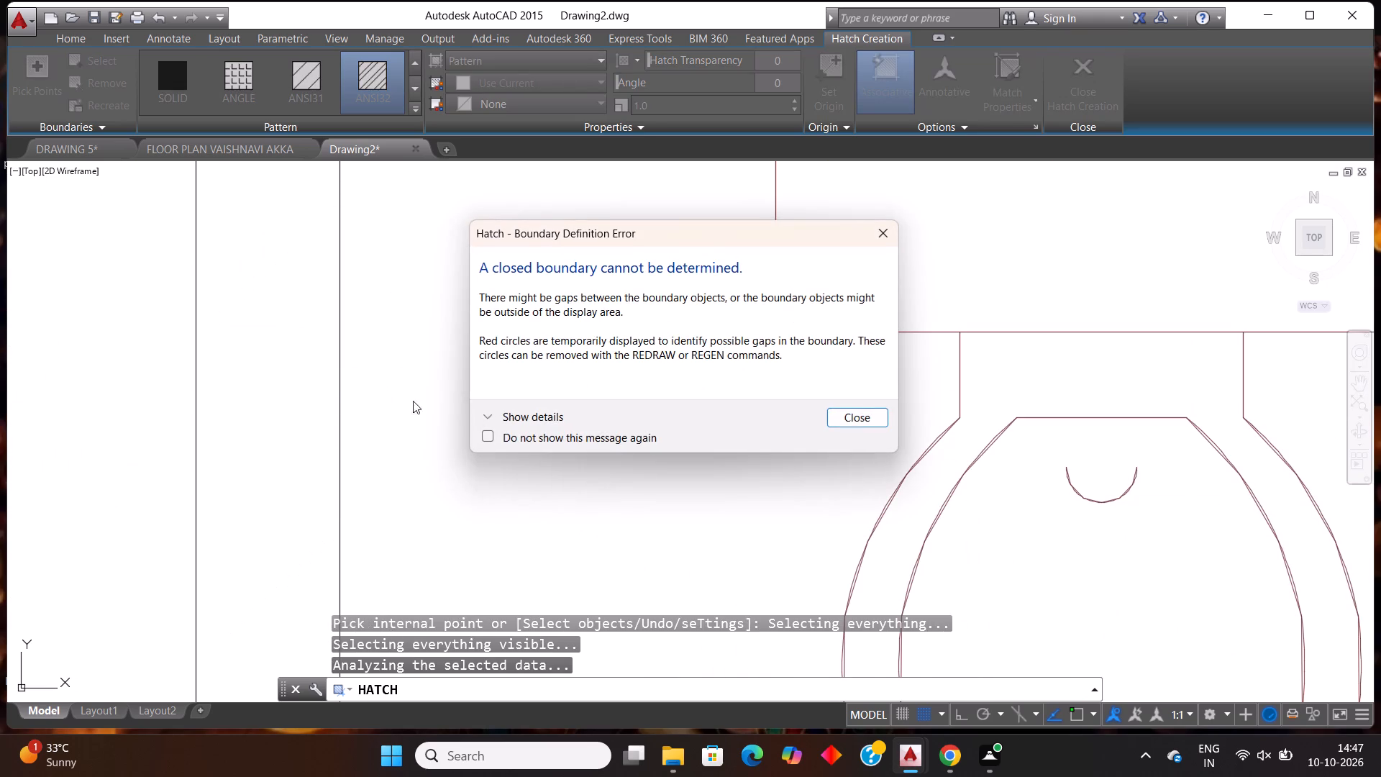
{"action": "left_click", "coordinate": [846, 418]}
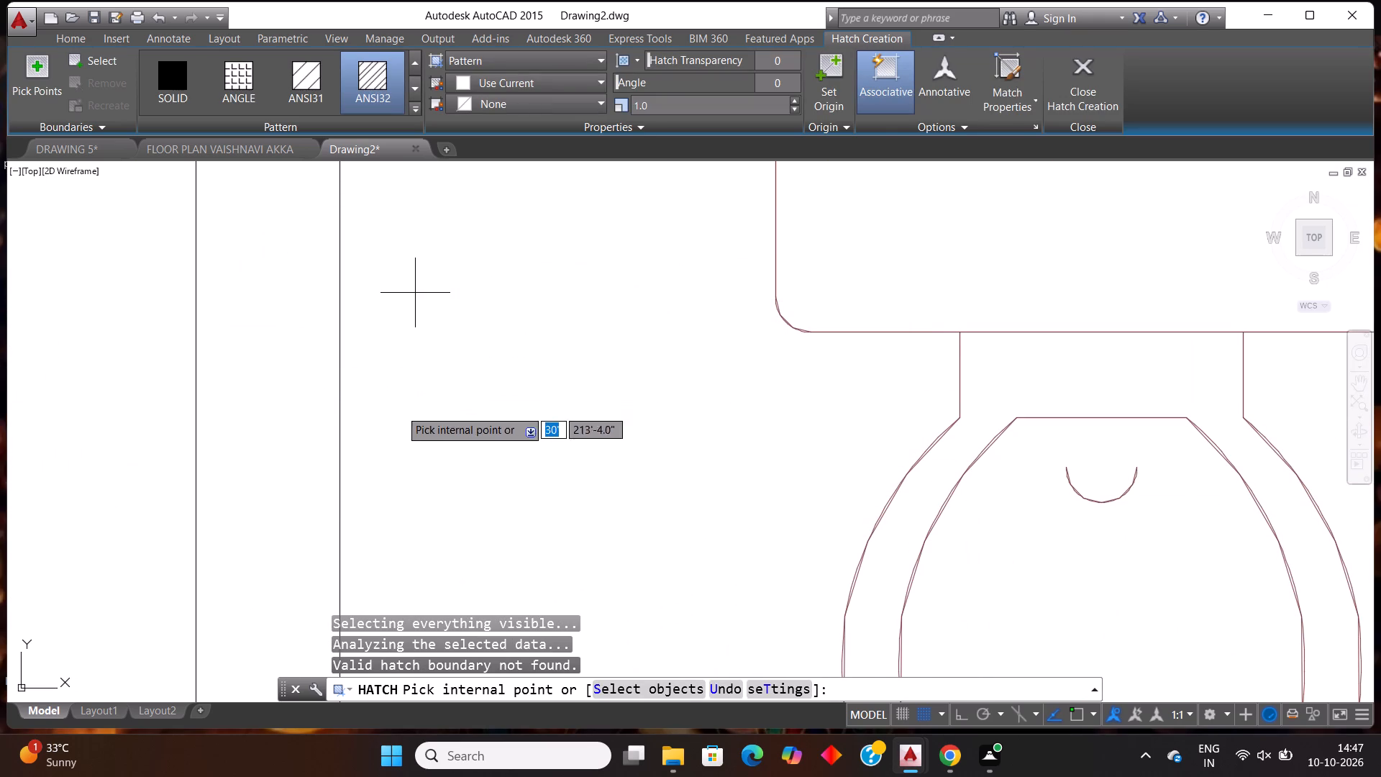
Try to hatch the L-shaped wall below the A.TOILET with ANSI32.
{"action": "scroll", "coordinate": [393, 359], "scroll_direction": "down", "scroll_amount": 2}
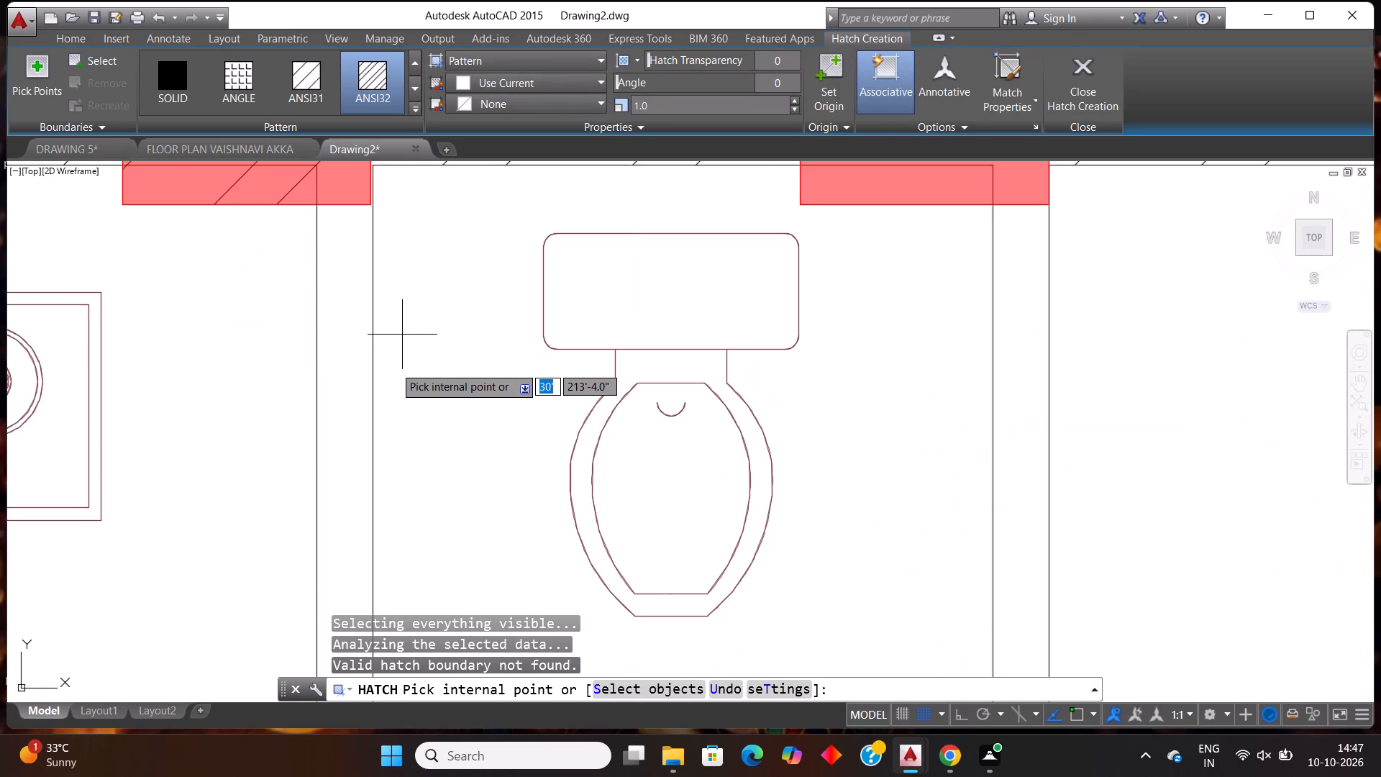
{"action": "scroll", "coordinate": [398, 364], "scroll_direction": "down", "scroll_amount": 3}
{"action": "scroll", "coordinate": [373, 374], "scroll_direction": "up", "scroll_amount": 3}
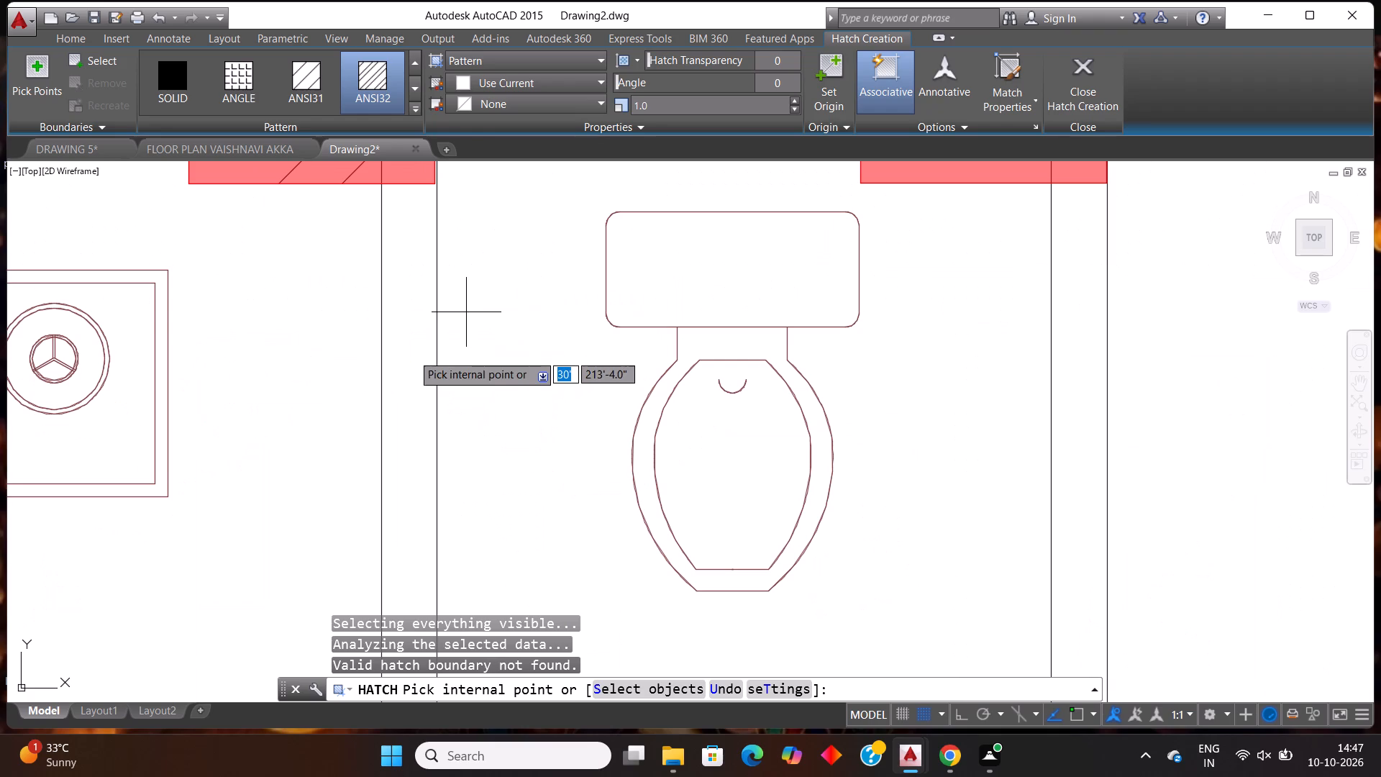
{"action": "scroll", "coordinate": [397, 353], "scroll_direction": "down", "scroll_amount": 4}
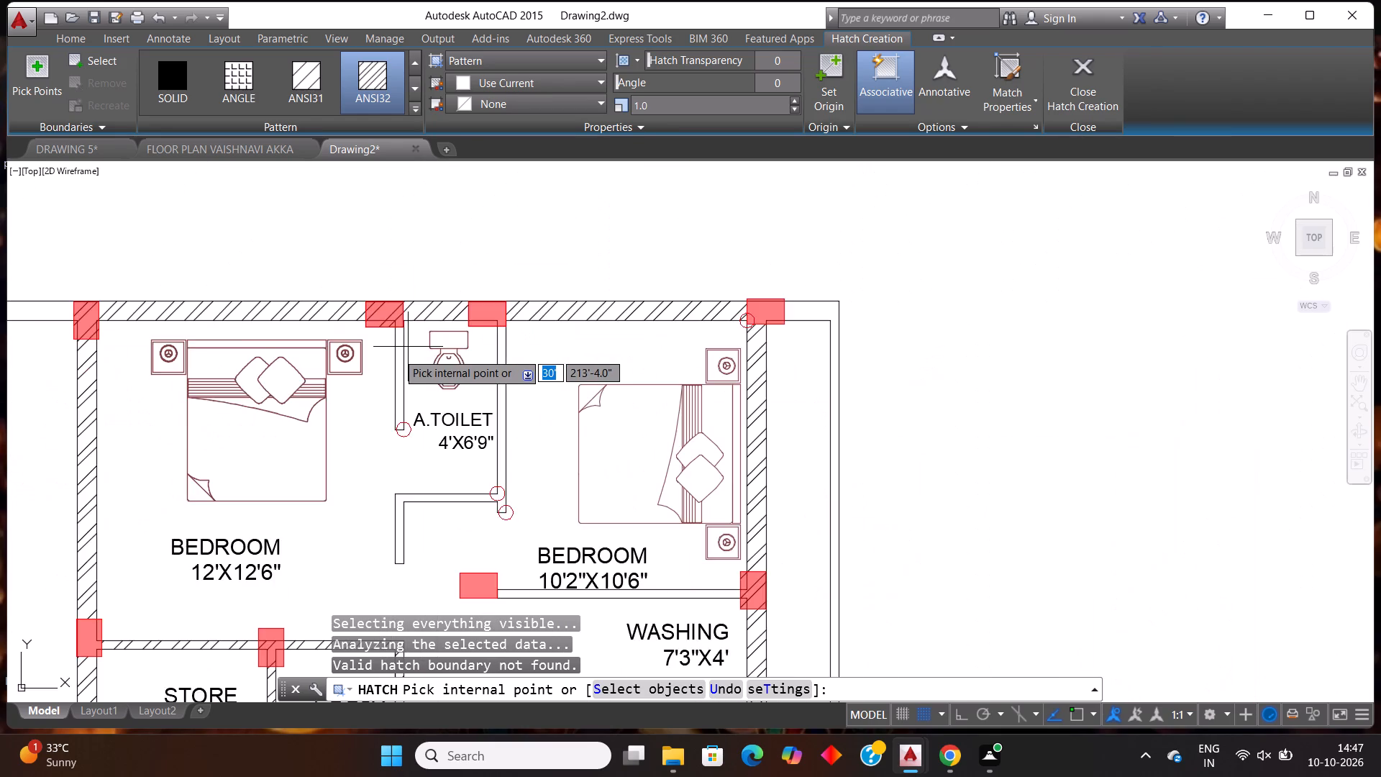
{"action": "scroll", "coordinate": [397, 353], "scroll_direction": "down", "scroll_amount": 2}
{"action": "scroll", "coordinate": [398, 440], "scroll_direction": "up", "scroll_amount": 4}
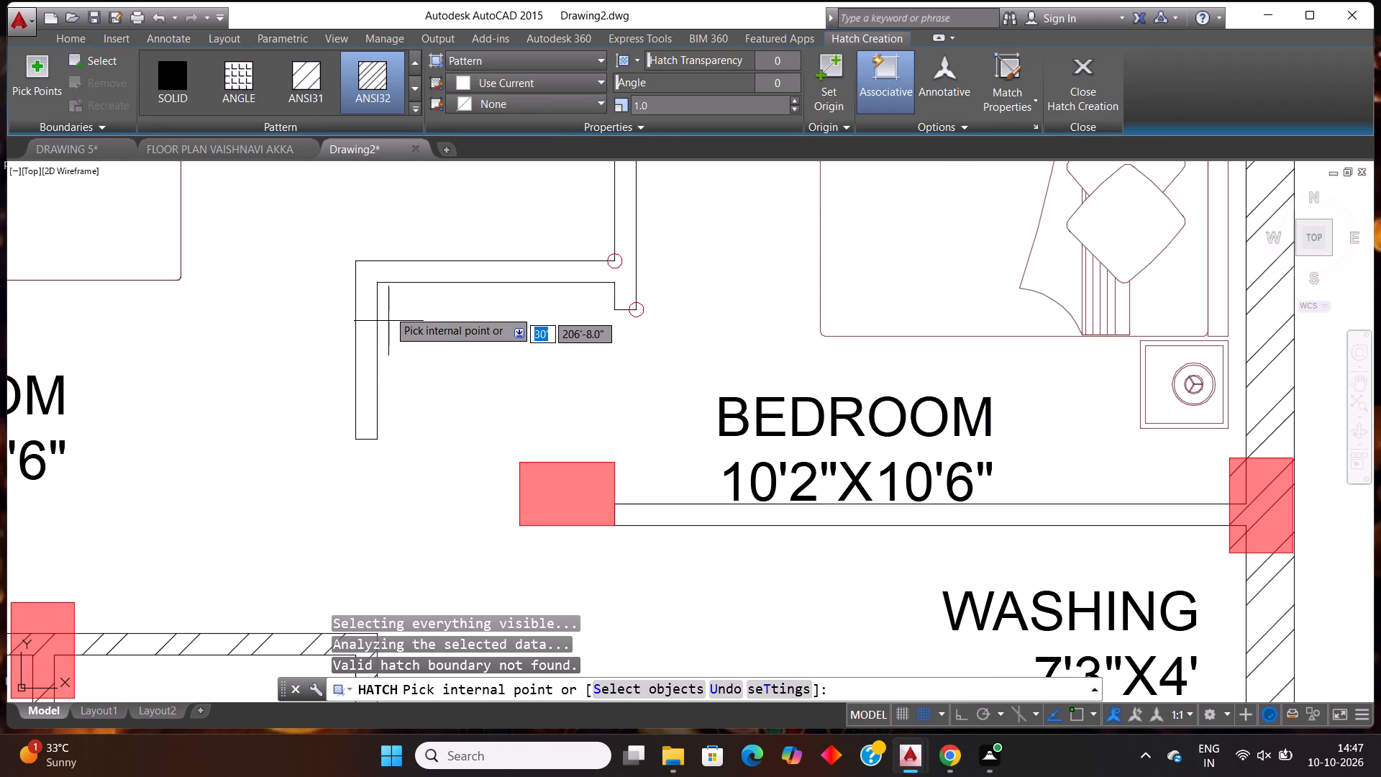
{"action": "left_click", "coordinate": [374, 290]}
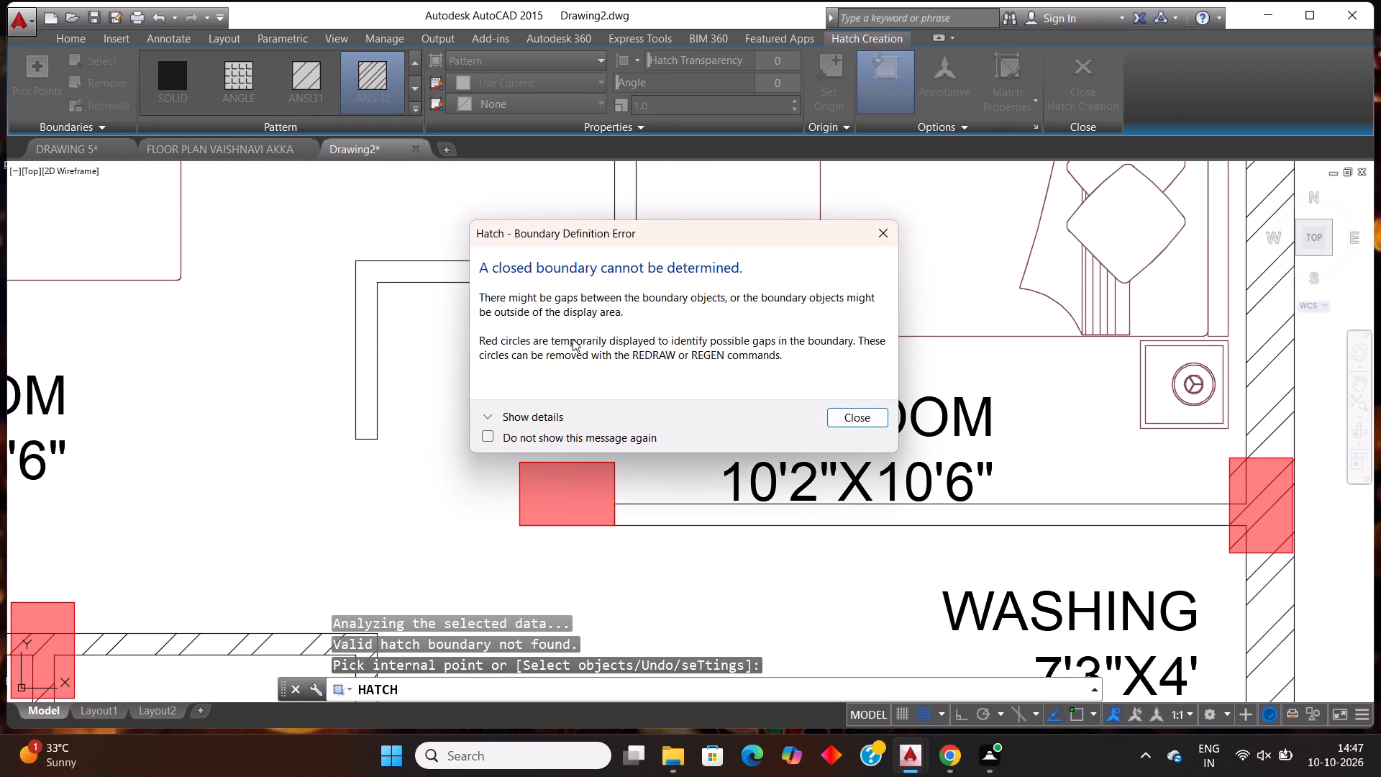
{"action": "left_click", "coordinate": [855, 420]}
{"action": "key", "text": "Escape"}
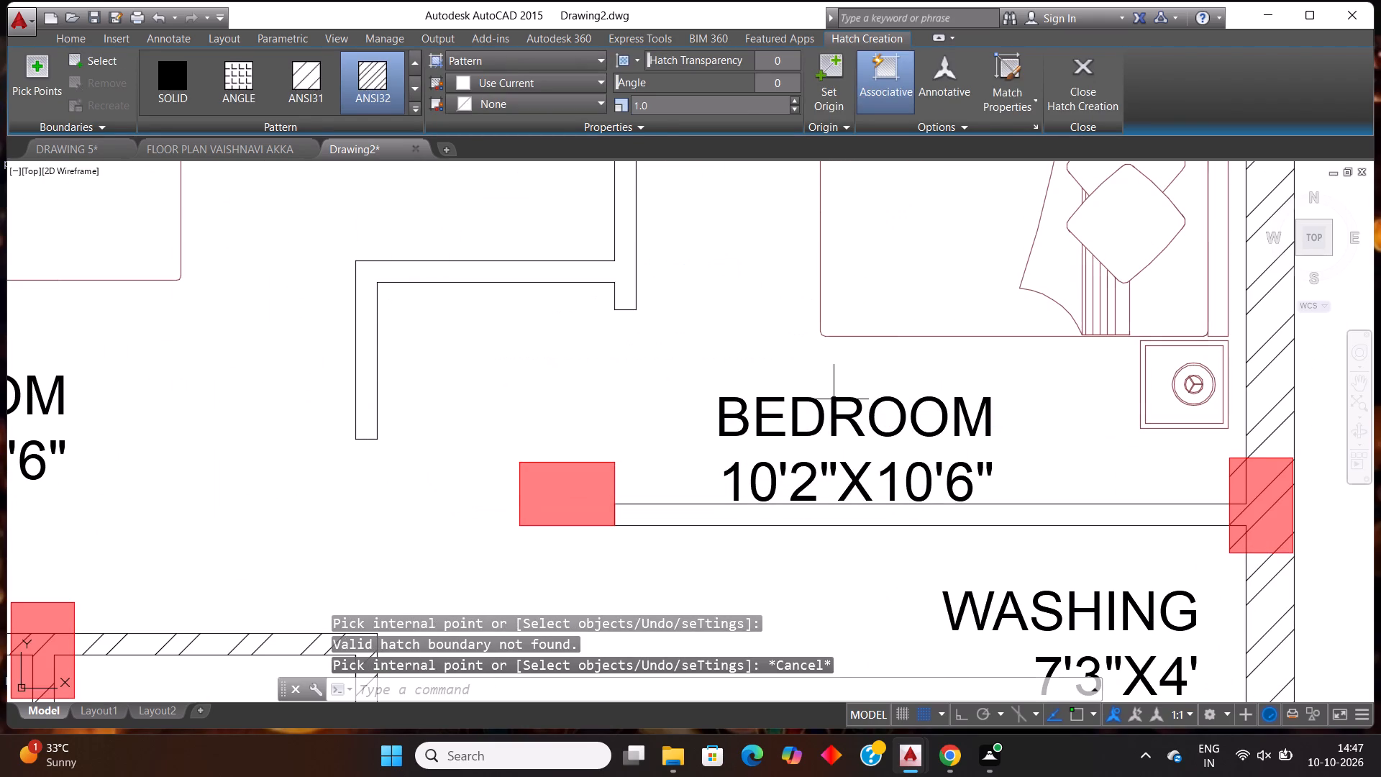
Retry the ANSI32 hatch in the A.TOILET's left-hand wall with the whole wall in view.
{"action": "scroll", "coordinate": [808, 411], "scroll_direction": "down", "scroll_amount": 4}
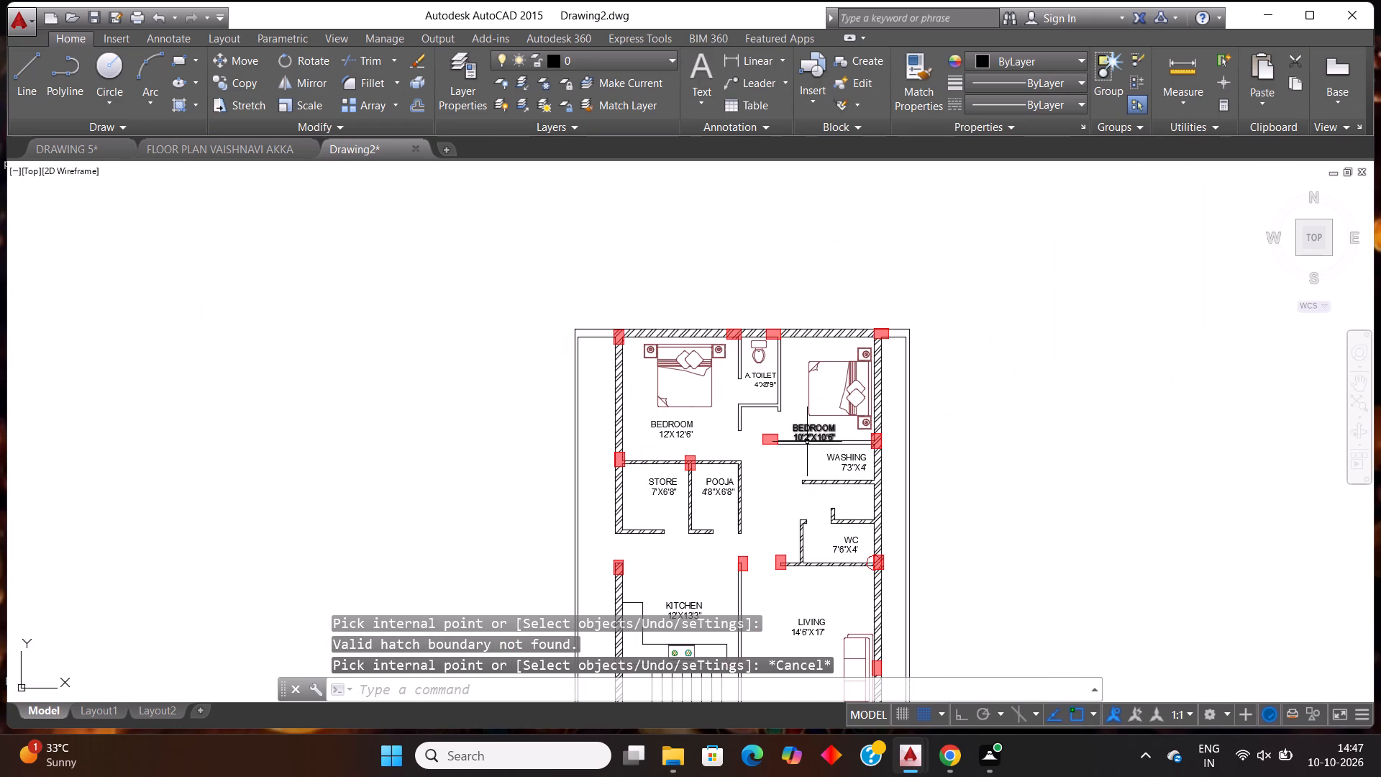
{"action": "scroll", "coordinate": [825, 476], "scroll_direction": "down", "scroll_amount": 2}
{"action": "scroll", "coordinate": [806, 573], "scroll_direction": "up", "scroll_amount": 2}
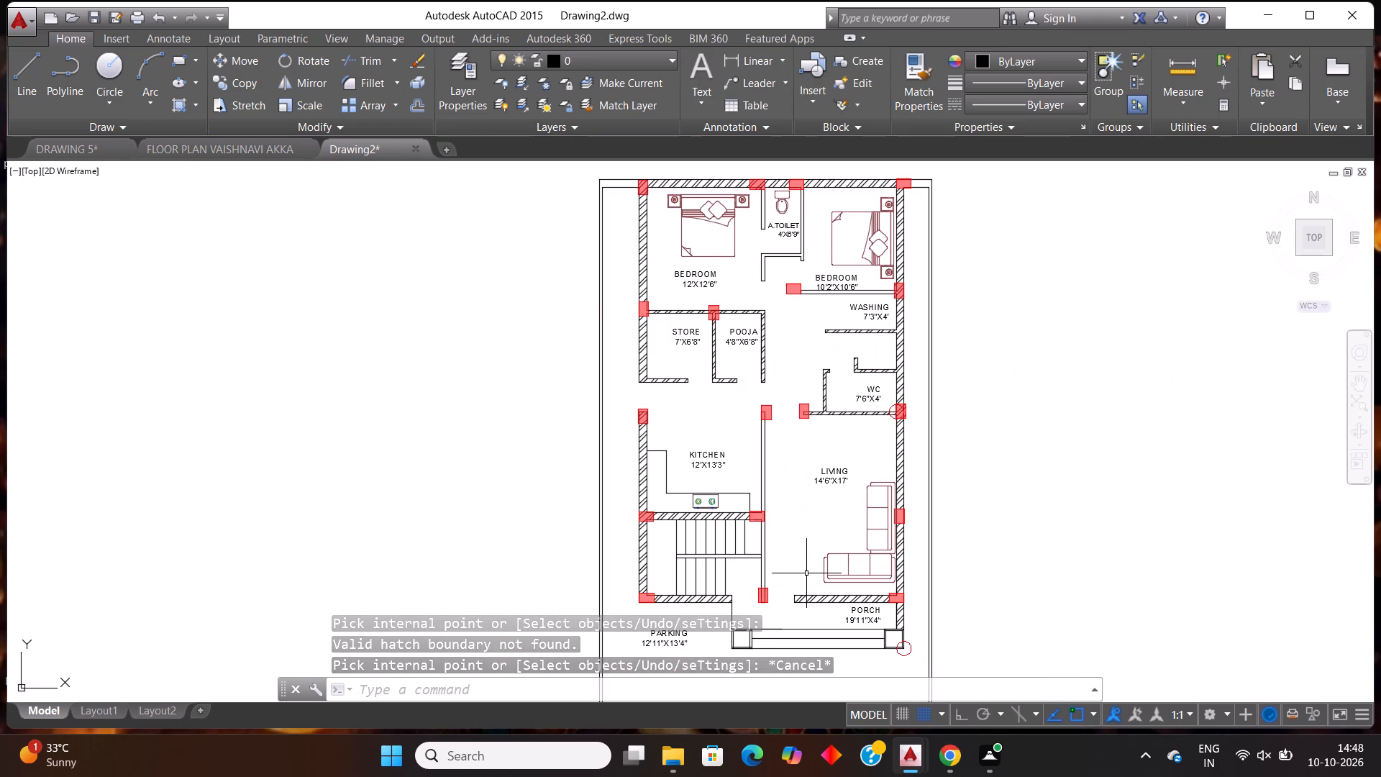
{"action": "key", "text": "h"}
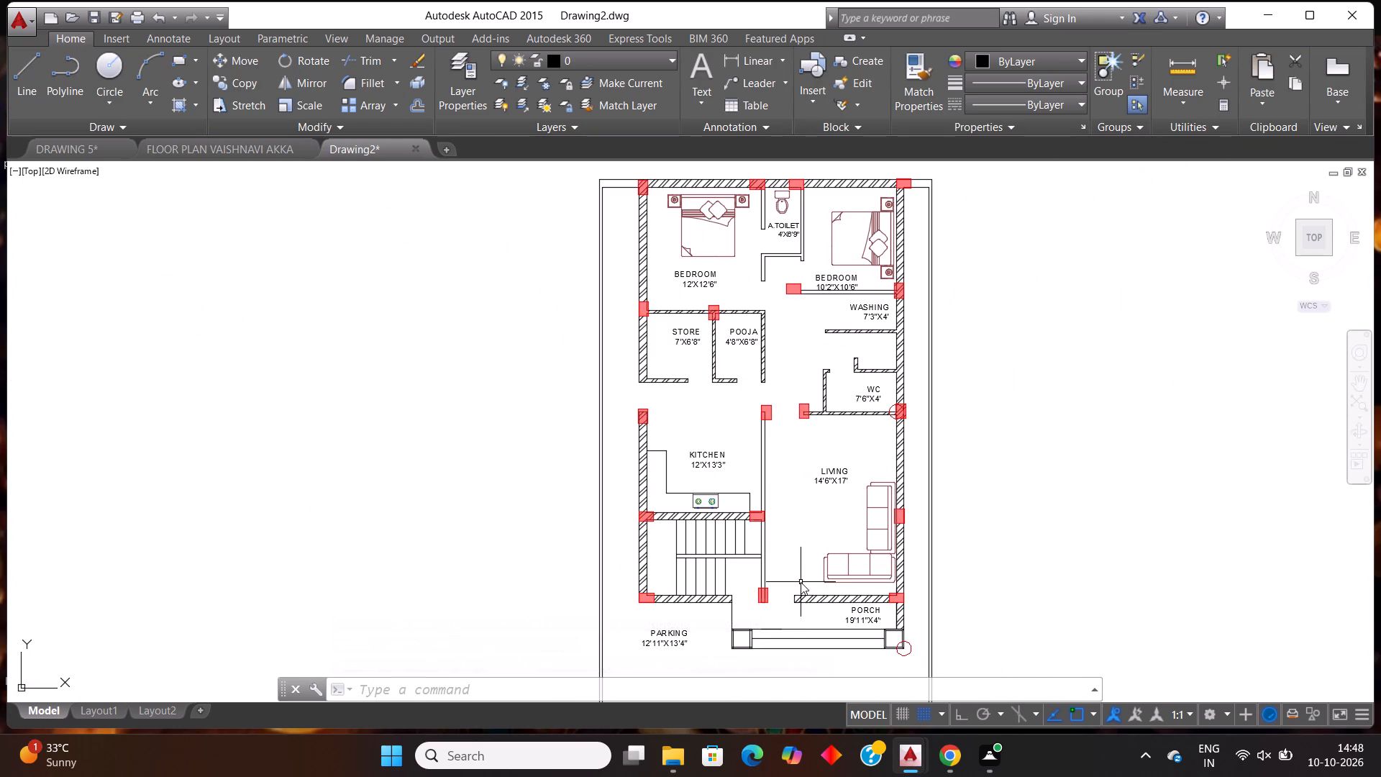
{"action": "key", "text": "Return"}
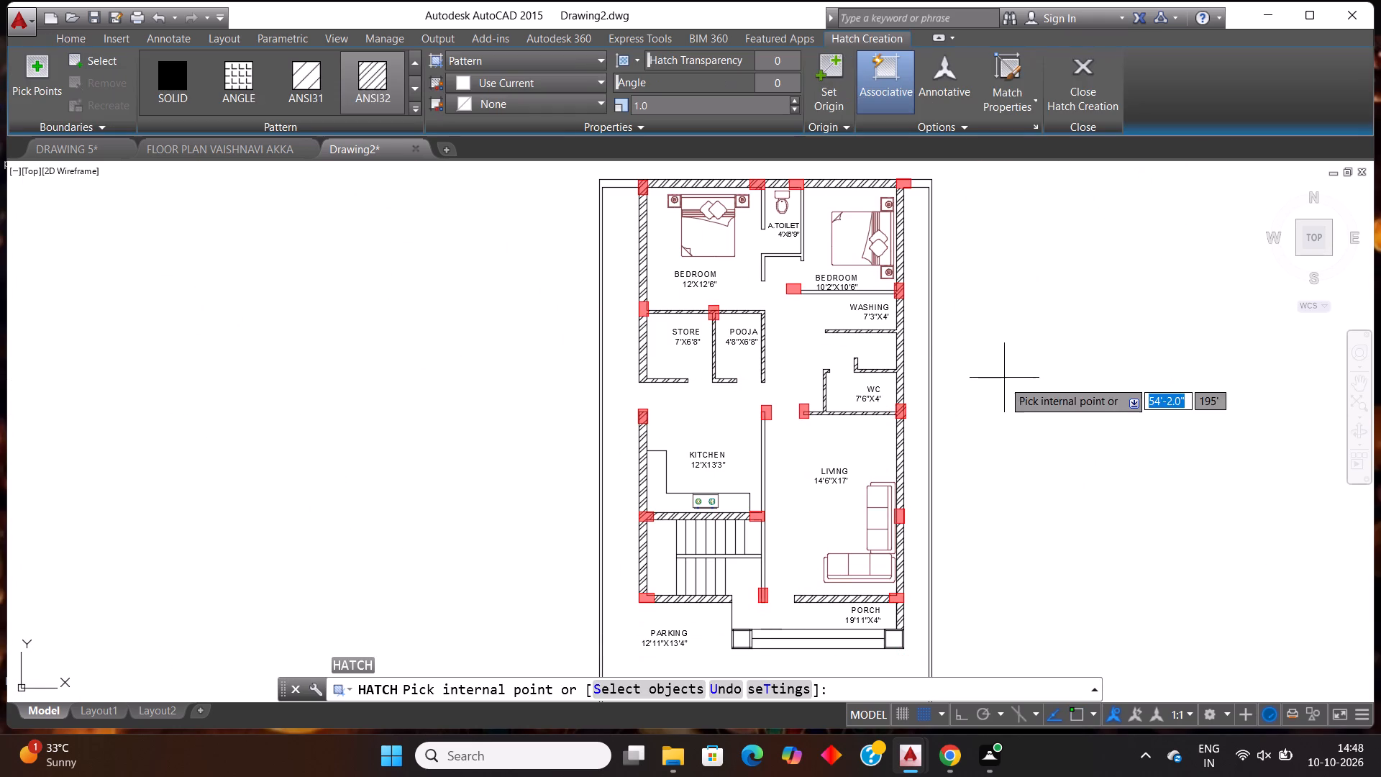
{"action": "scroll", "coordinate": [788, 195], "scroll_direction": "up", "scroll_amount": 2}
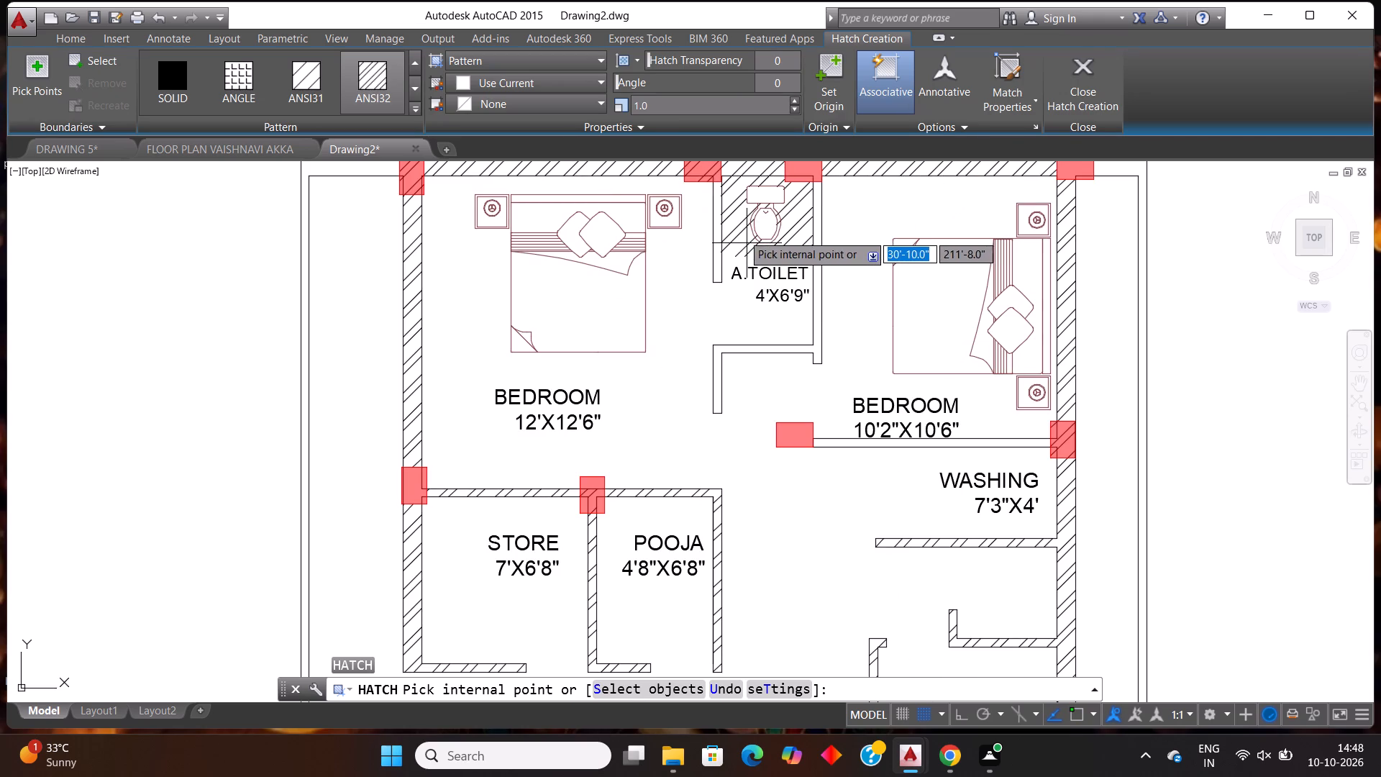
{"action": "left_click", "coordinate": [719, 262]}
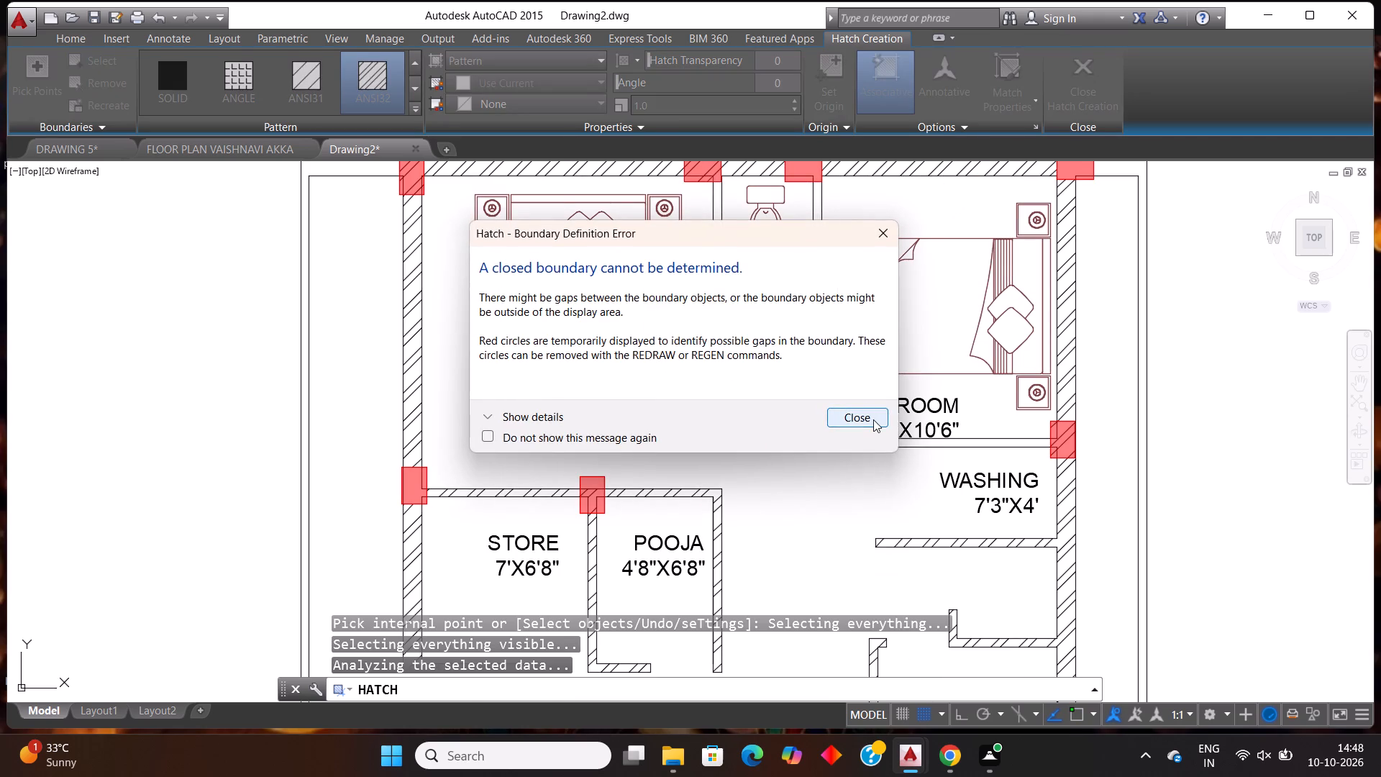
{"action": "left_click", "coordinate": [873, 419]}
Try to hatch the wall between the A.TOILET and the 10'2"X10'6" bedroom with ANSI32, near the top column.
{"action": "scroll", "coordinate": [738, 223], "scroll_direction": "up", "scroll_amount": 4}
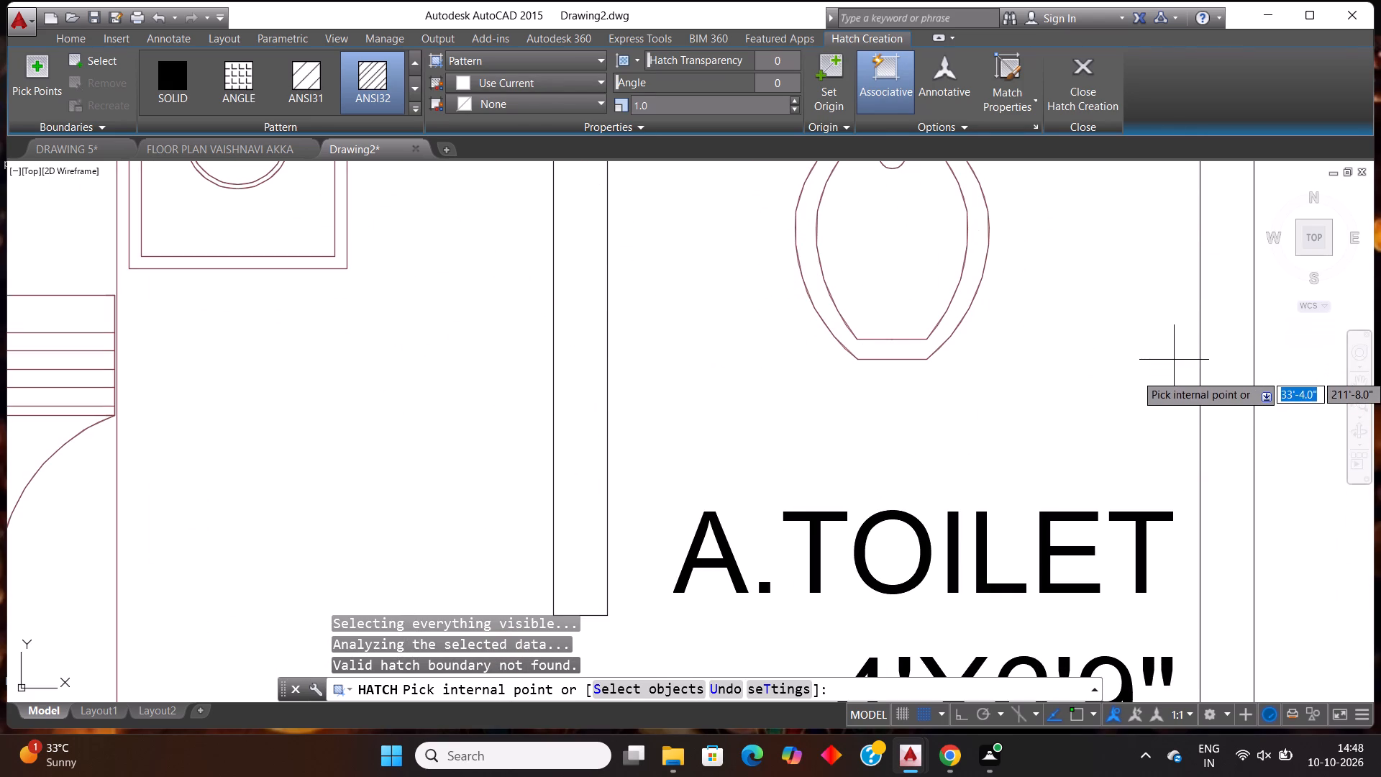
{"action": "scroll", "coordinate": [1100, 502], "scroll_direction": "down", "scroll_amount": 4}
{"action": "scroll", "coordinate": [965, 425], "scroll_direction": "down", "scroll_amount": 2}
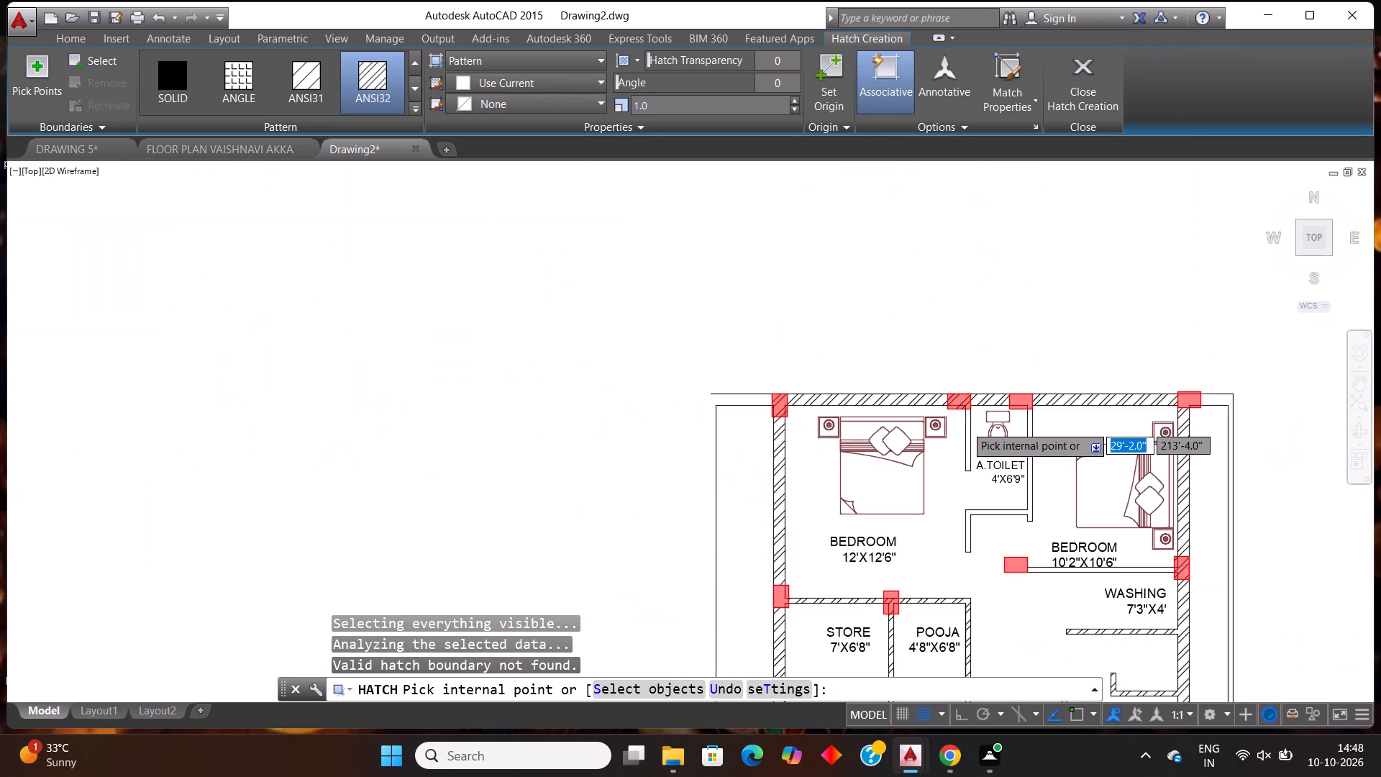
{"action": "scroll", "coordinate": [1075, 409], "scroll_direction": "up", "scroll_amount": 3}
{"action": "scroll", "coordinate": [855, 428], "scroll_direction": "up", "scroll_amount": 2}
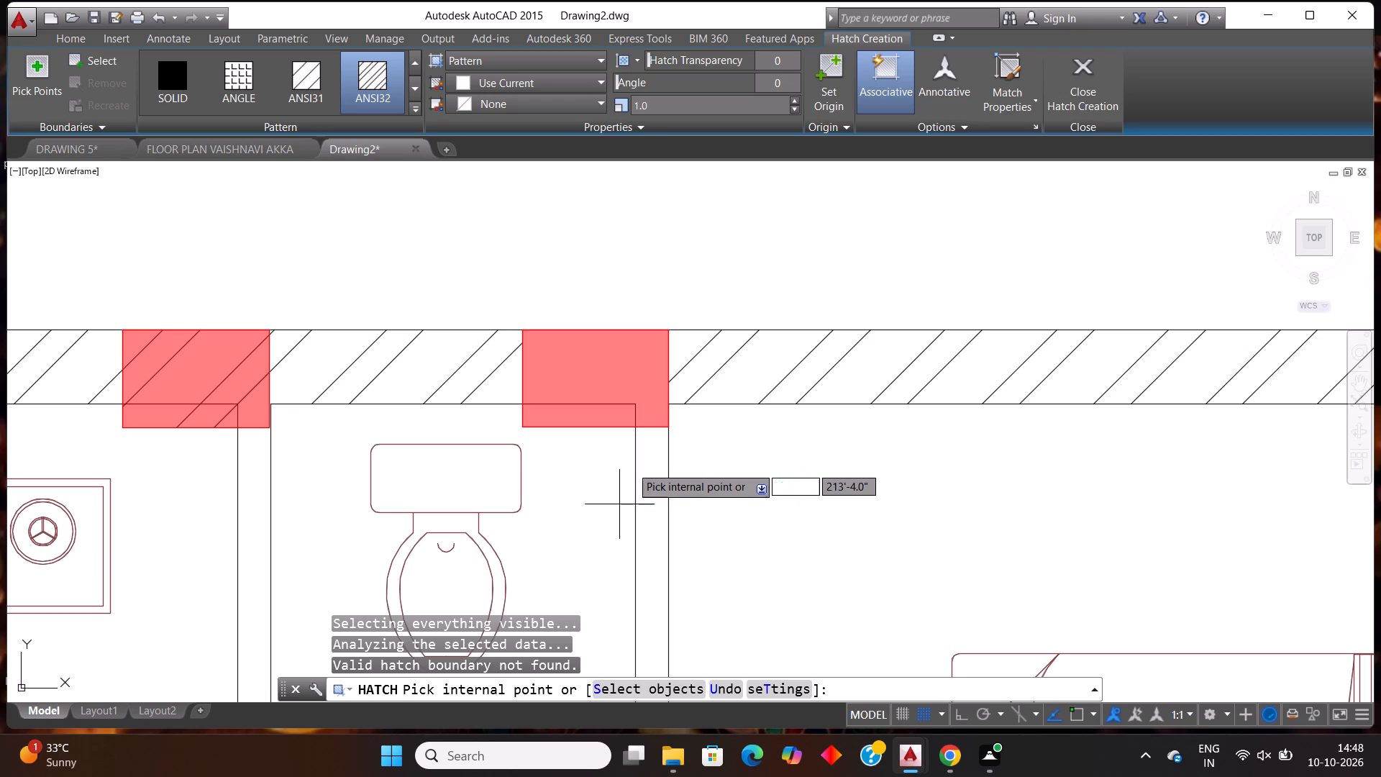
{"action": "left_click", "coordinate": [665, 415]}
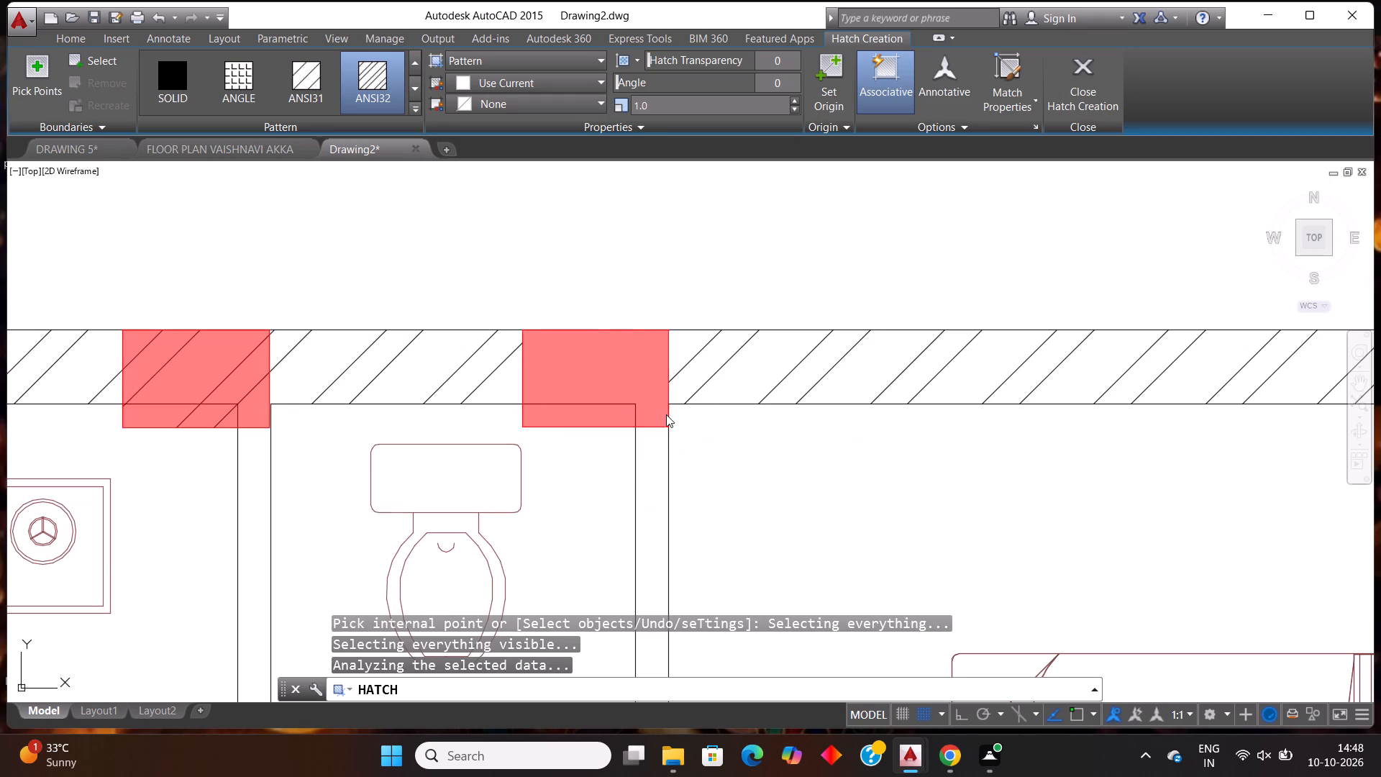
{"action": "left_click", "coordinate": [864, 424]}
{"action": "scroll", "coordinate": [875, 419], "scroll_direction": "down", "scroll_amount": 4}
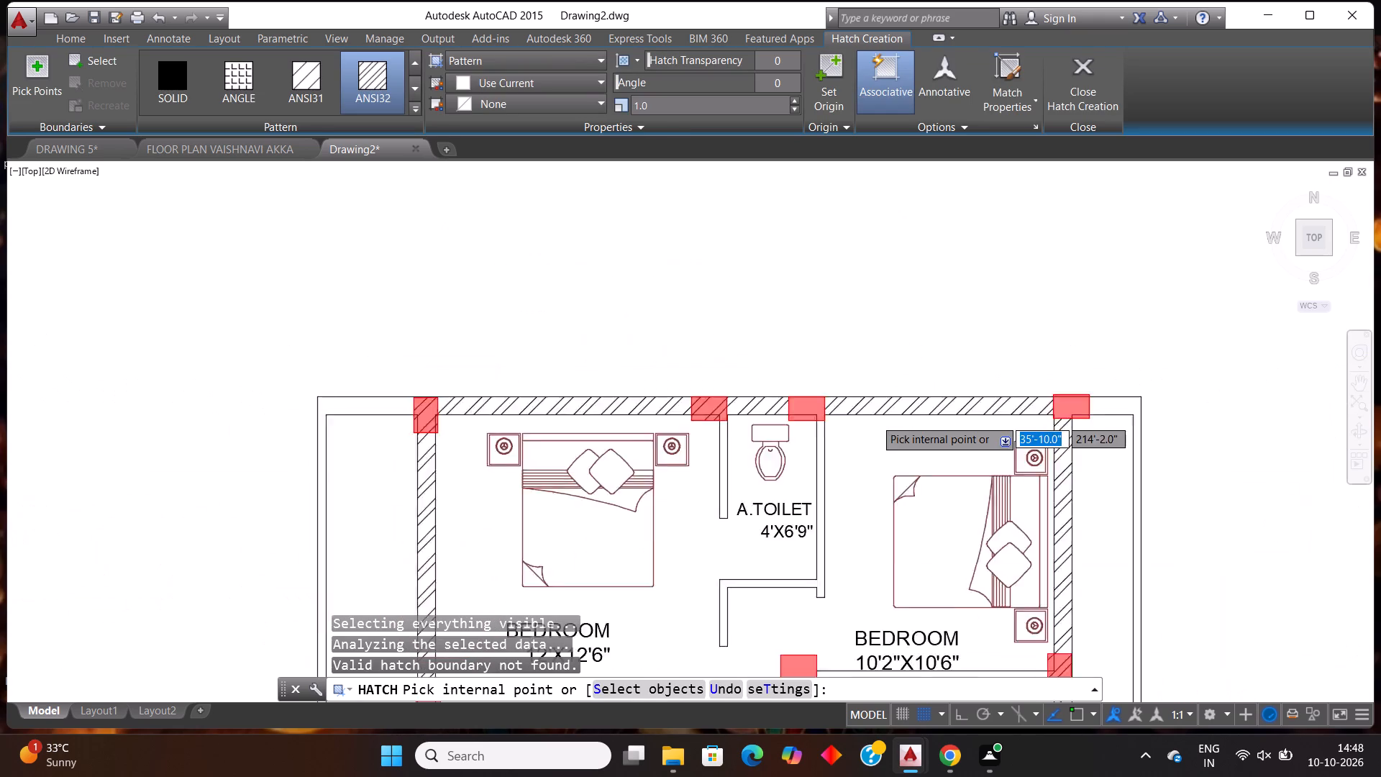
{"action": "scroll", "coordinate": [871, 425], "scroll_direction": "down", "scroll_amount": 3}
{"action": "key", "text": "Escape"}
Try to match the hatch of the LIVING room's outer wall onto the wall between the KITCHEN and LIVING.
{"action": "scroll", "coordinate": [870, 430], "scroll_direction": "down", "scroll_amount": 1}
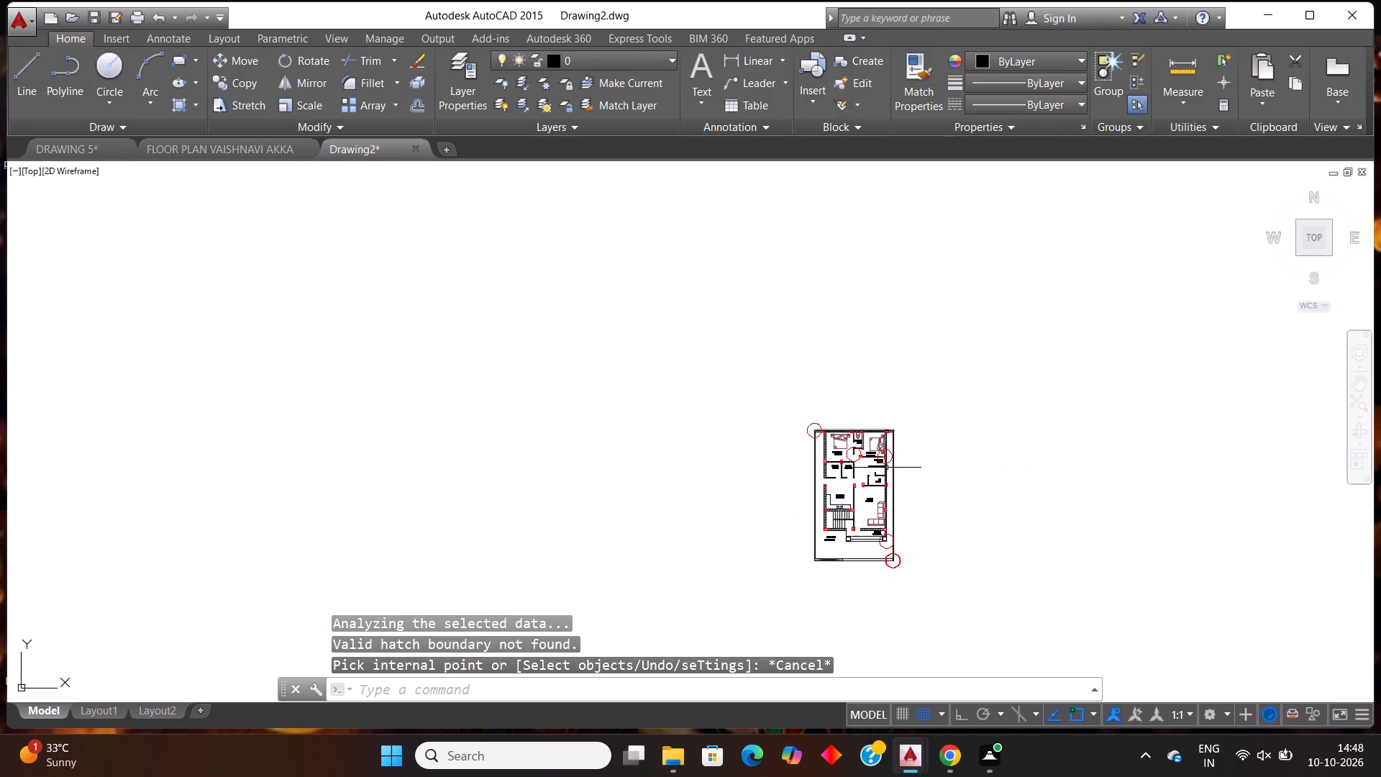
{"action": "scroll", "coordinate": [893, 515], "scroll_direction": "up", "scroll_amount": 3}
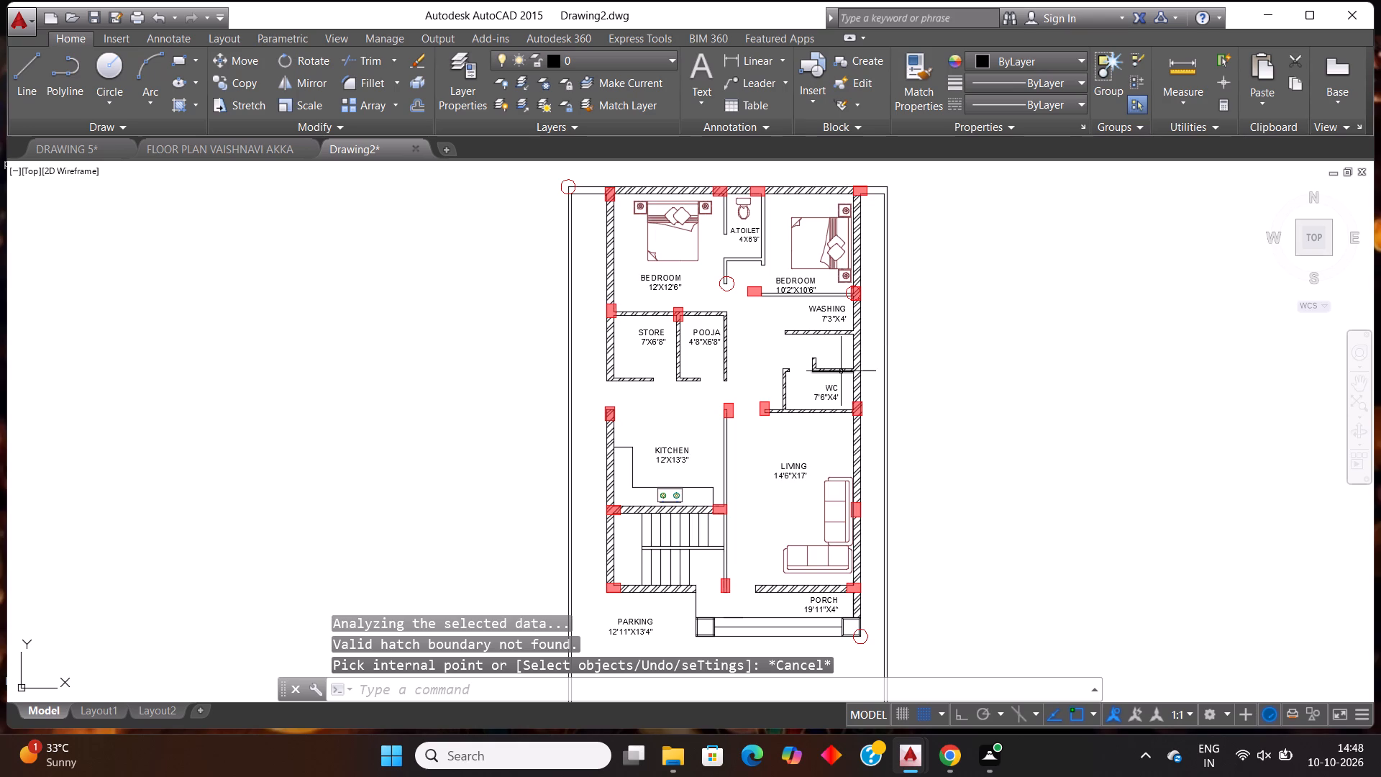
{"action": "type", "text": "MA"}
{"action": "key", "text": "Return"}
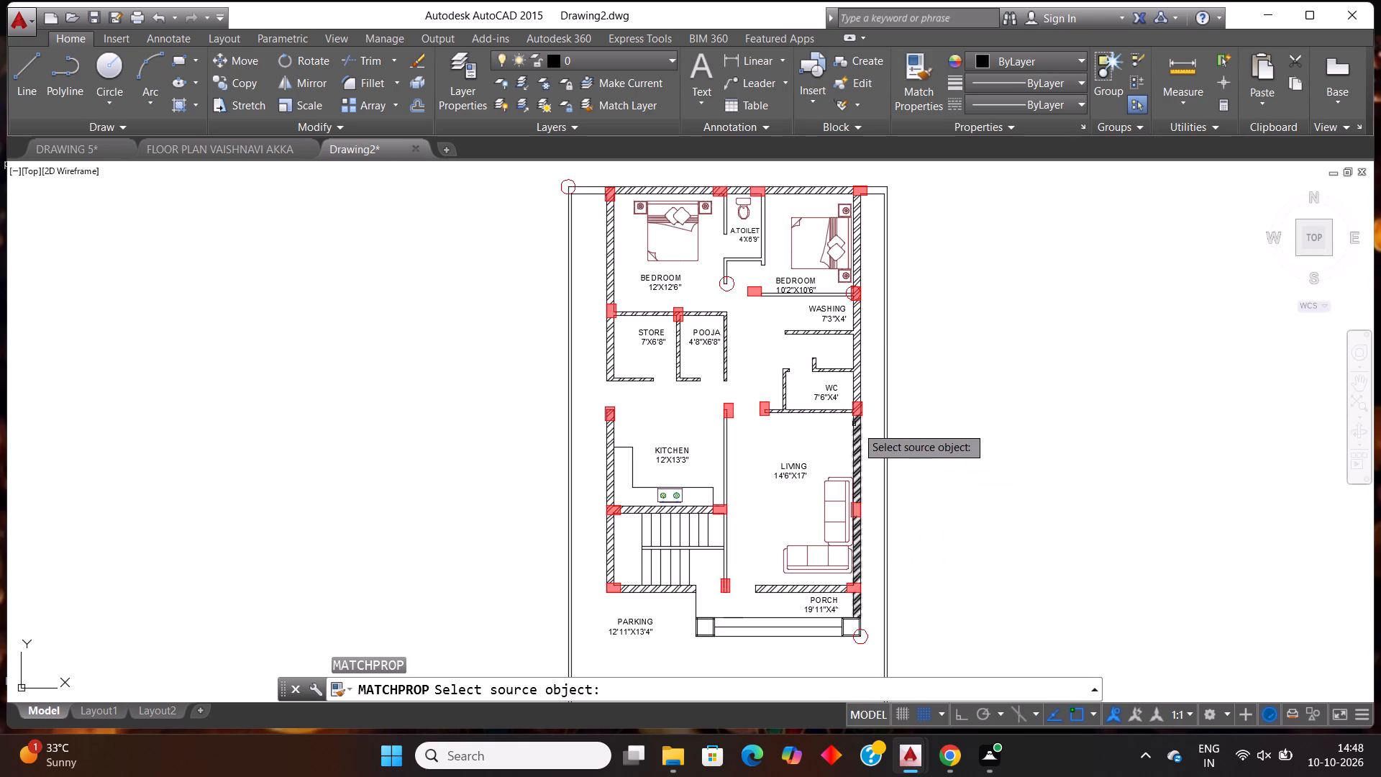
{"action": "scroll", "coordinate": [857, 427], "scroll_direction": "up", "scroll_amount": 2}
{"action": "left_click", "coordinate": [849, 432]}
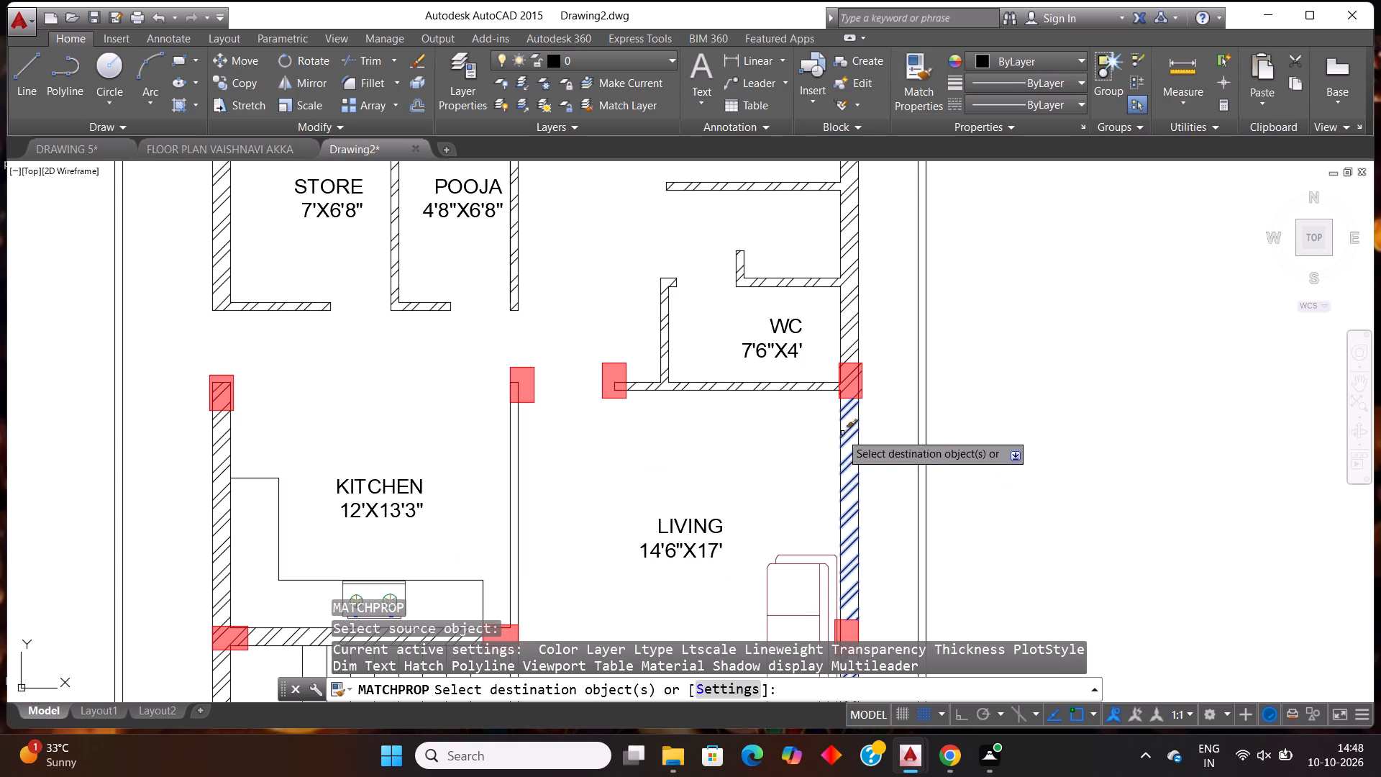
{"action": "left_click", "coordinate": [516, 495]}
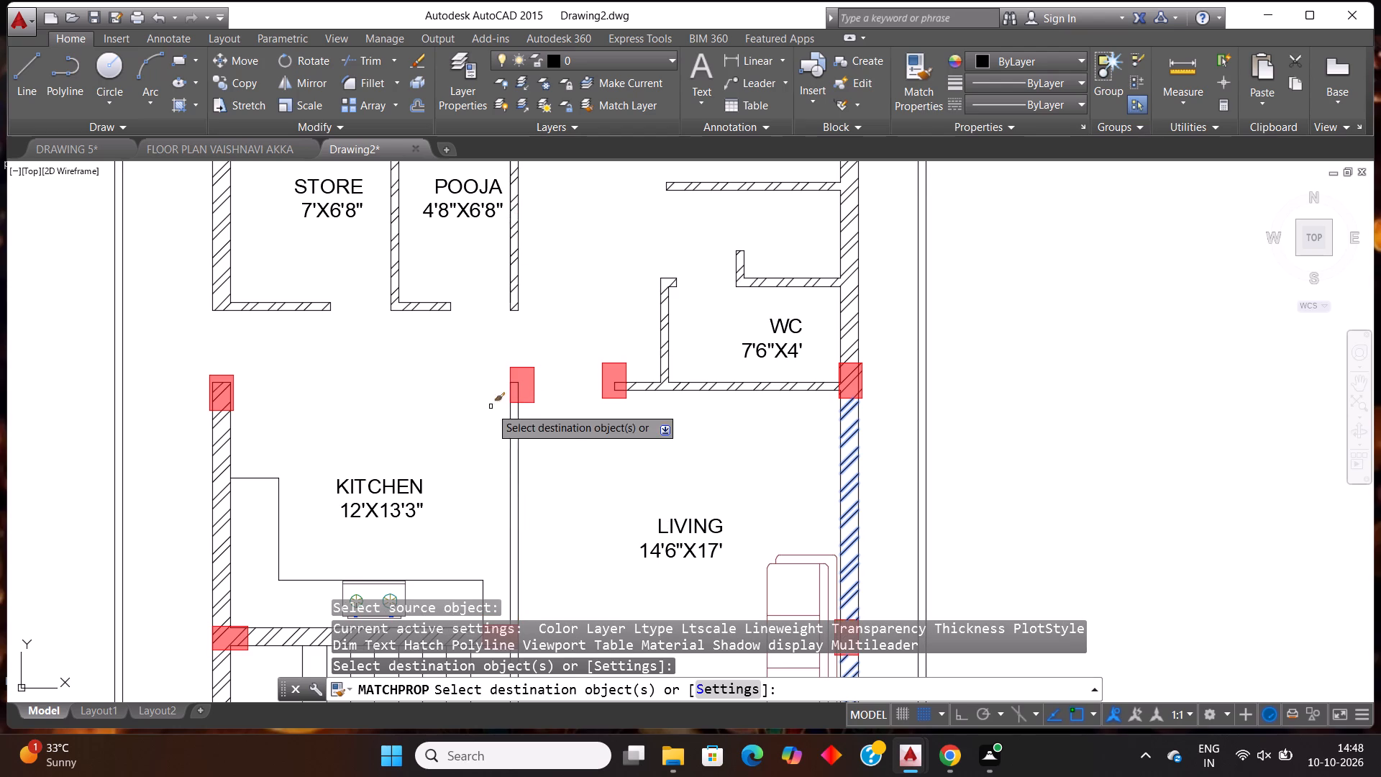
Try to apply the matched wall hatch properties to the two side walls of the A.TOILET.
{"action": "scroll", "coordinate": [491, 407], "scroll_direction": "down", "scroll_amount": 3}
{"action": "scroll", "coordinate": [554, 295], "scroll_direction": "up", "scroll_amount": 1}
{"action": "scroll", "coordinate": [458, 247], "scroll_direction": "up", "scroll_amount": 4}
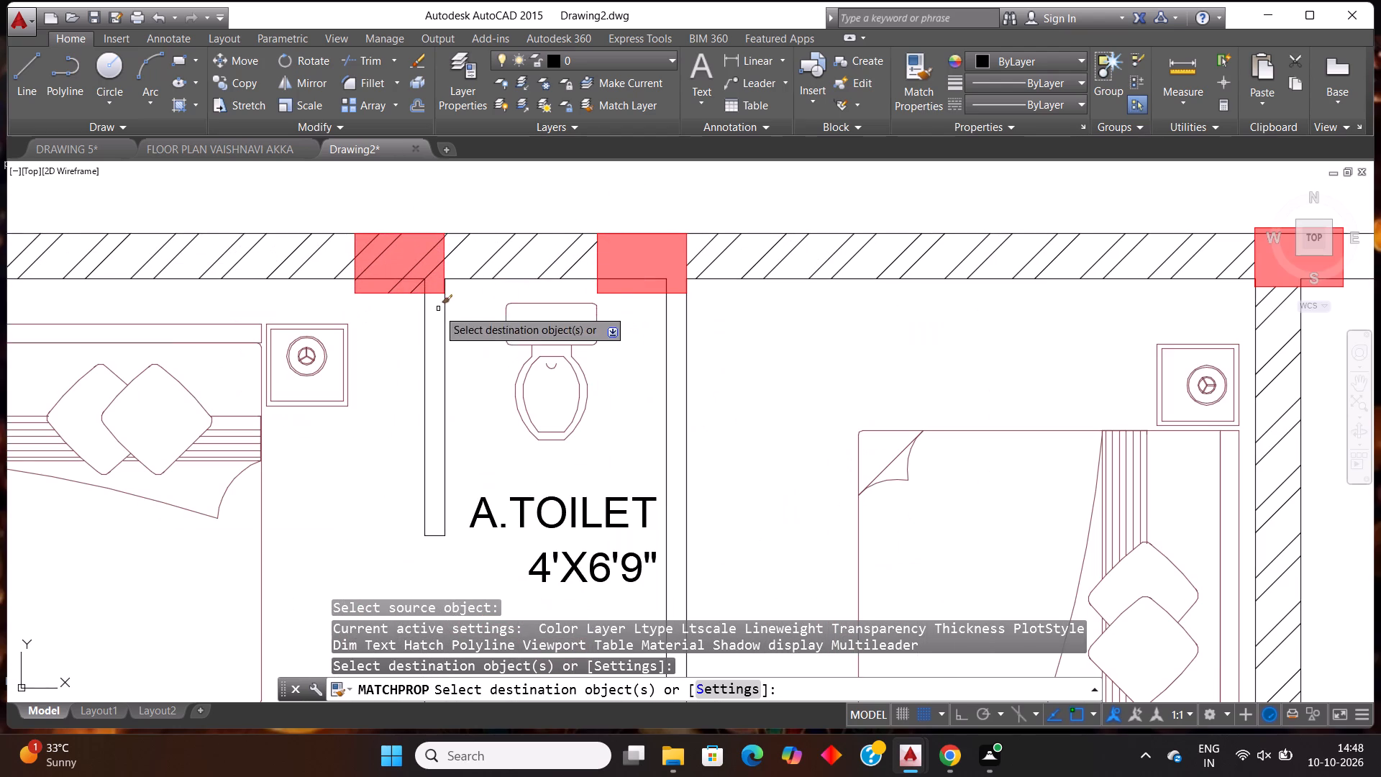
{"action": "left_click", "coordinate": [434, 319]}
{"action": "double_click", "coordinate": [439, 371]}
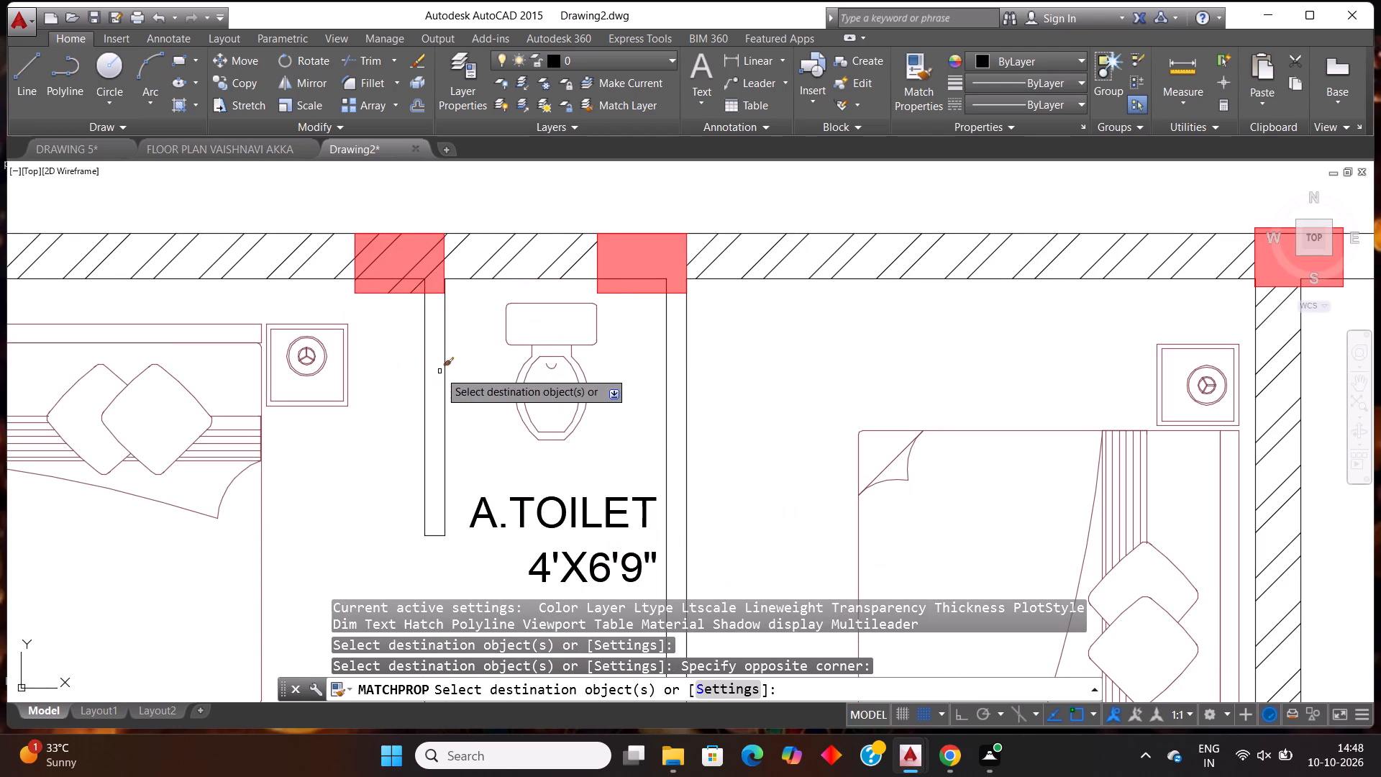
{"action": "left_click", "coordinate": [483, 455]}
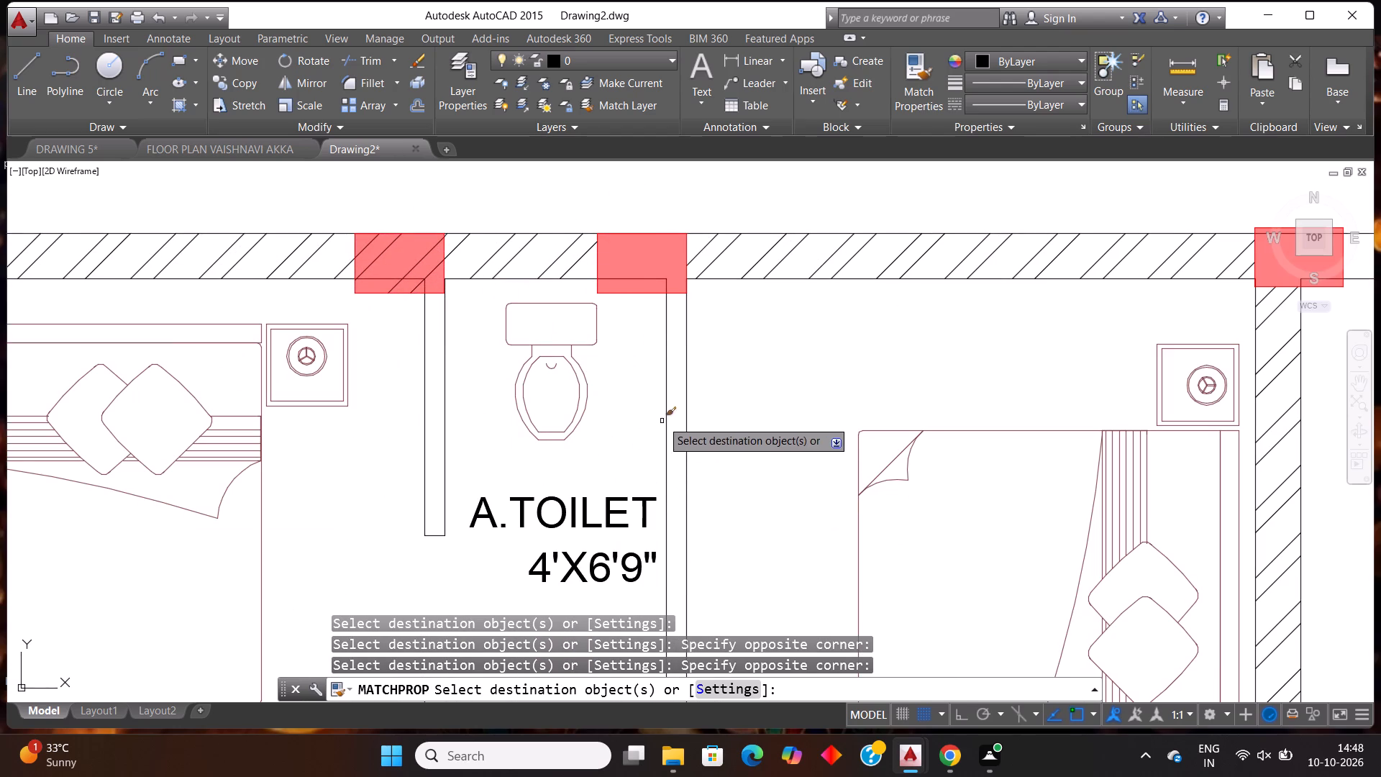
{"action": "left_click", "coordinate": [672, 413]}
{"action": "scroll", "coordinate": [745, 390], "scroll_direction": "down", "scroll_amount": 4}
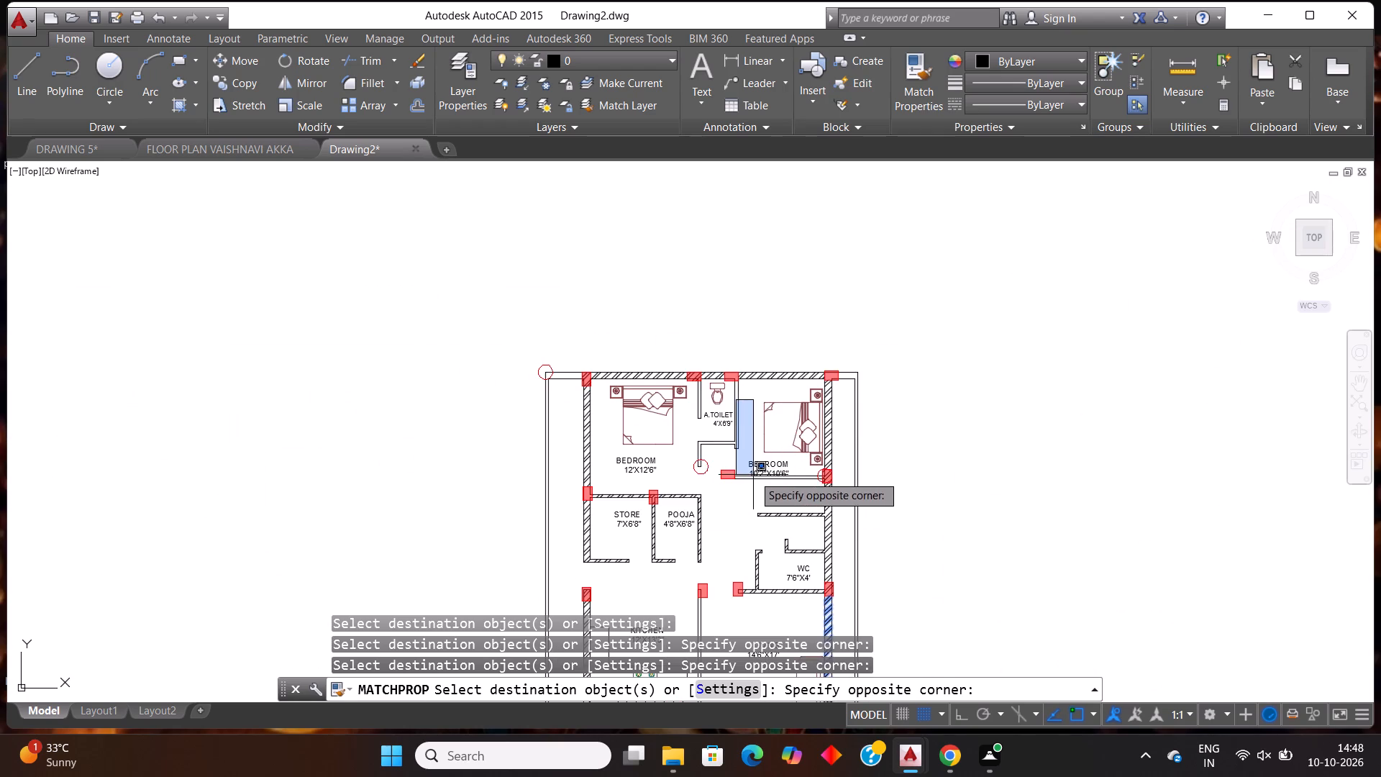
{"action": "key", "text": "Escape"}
Trim the inner compound wall lines that overrun each other at the lower-right corner of the plot.
{"action": "scroll", "coordinate": [756, 472], "scroll_direction": "down", "scroll_amount": 2}
{"action": "scroll", "coordinate": [788, 554], "scroll_direction": "up", "scroll_amount": 2}
{"action": "scroll", "coordinate": [796, 546], "scroll_direction": "down", "scroll_amount": 3}
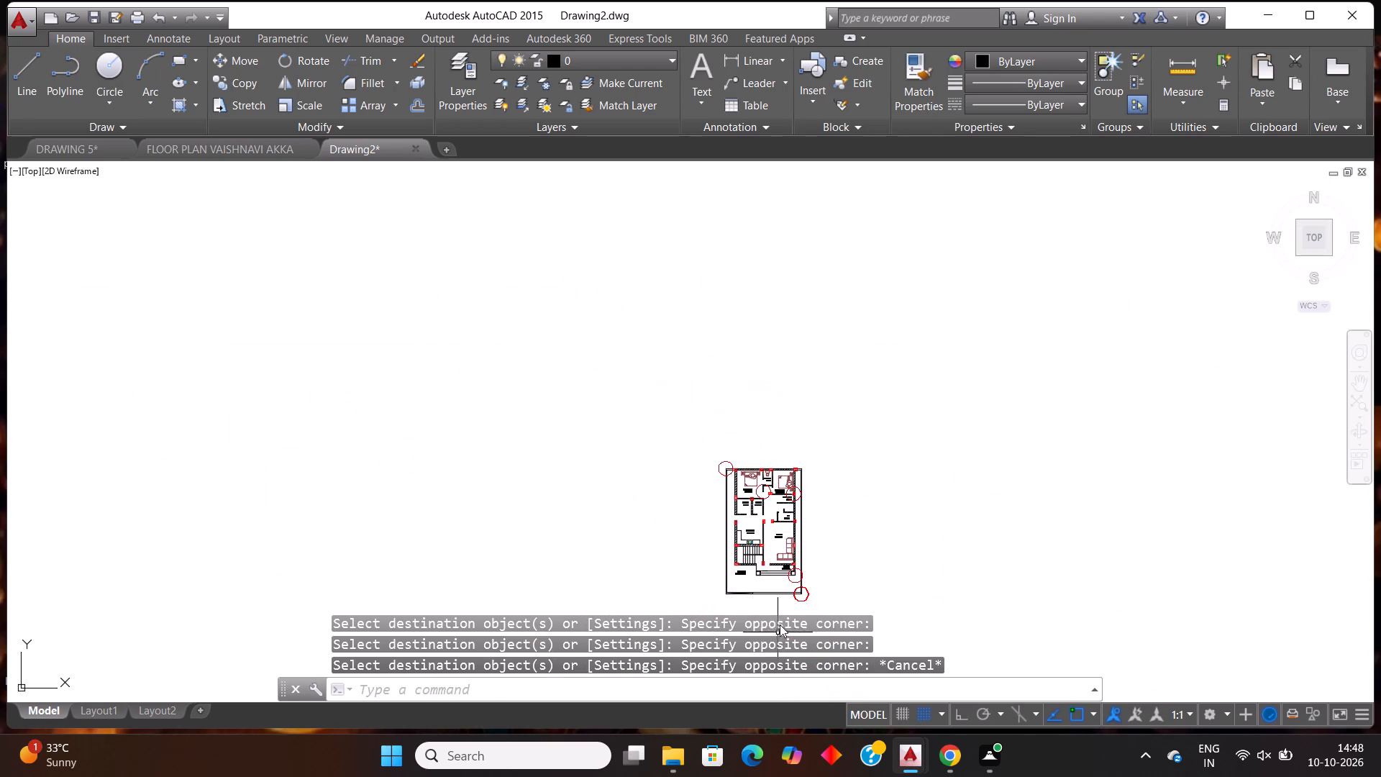
{"action": "scroll", "coordinate": [786, 606], "scroll_direction": "up", "scroll_amount": 4}
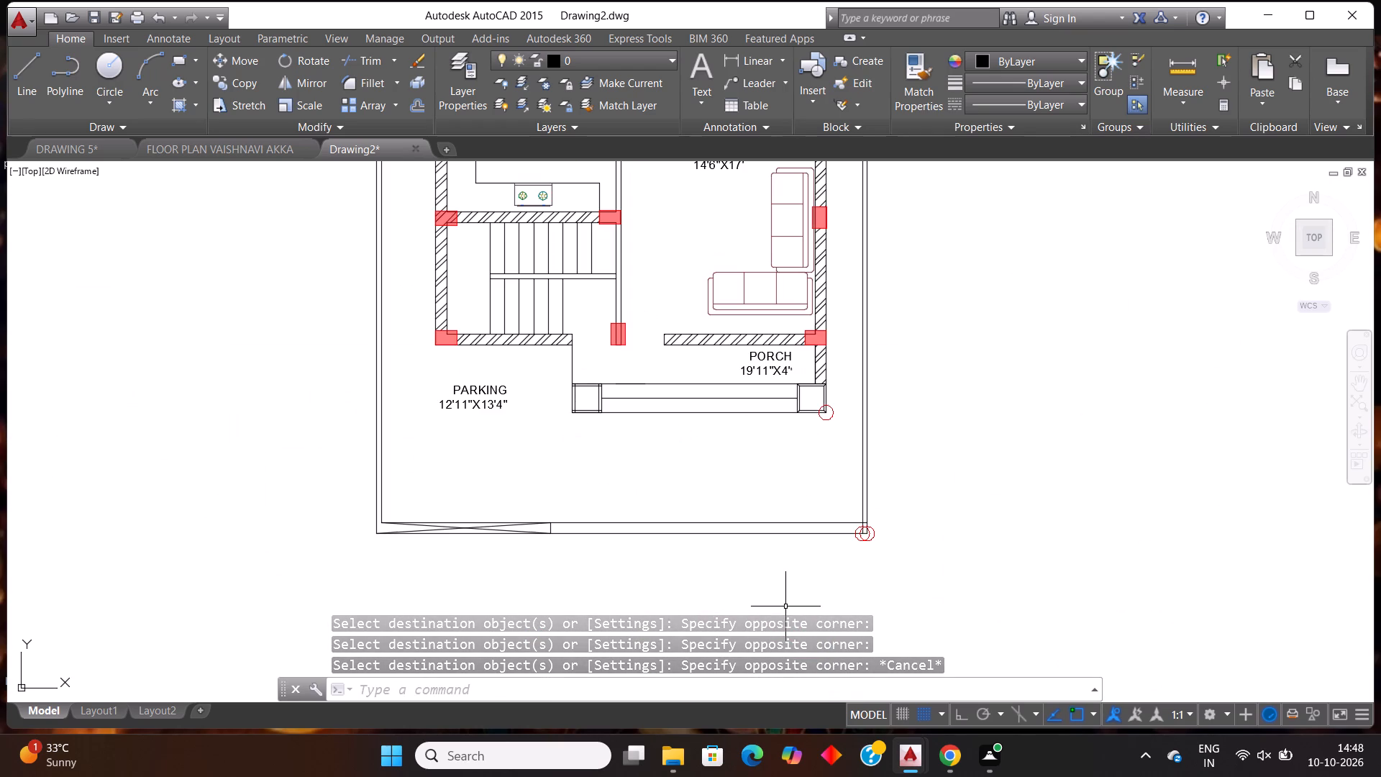
{"action": "key", "text": "Escape"}
{"action": "type", "text": "TR"}
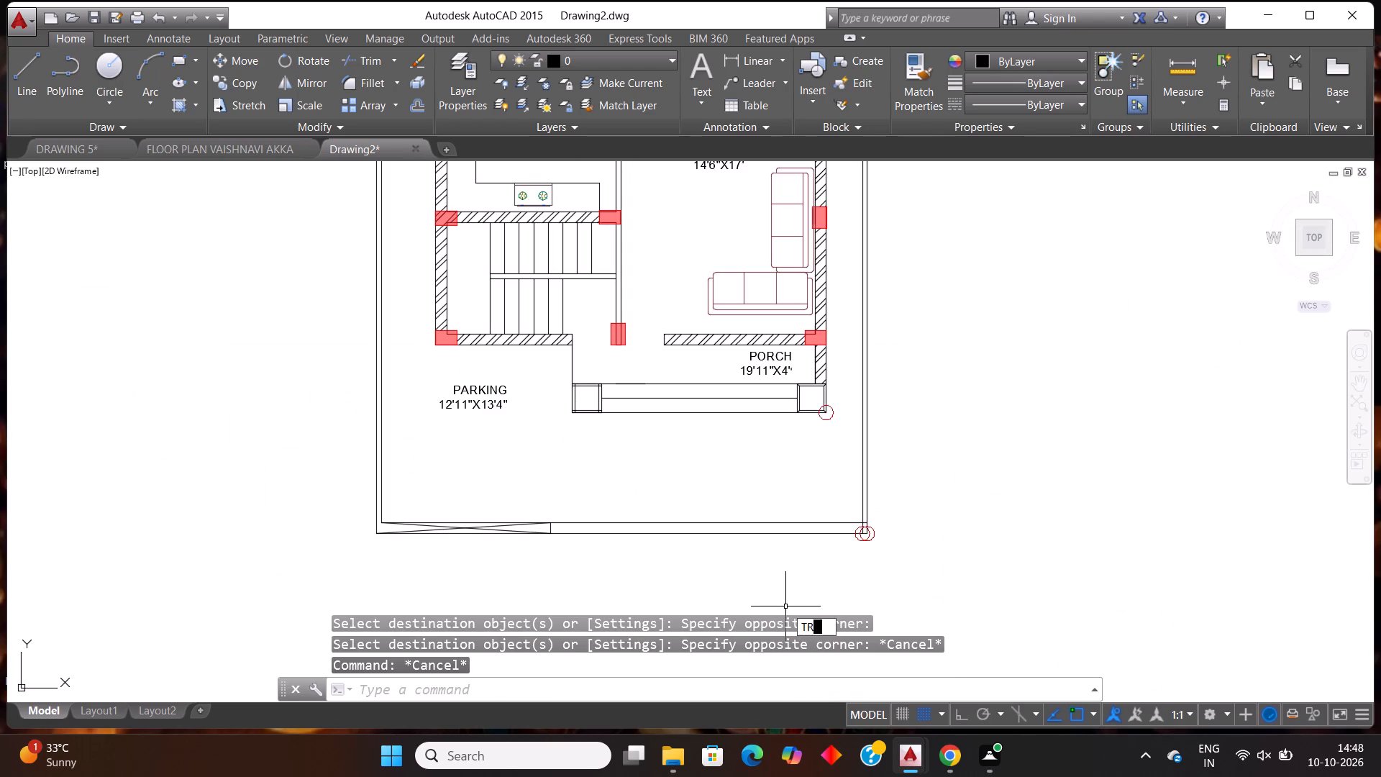
{"action": "key", "text": "Return"}
{"action": "key", "text": "Return"}
{"action": "scroll", "coordinate": [919, 542], "scroll_direction": "up", "scroll_amount": 5}
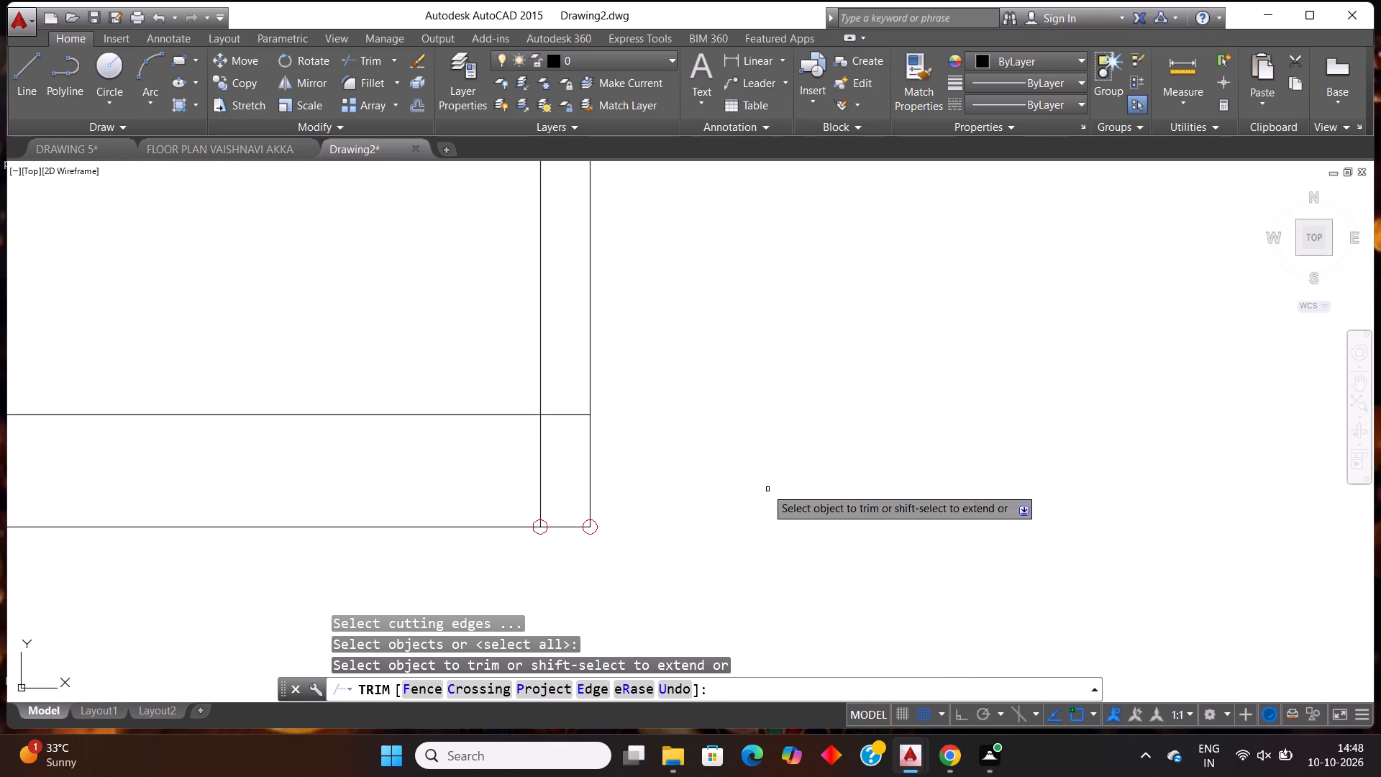
{"action": "left_click", "coordinate": [575, 399]}
{"action": "left_click", "coordinate": [571, 442]}
{"action": "left_click", "coordinate": [560, 460]}
{"action": "left_click", "coordinate": [491, 482]}
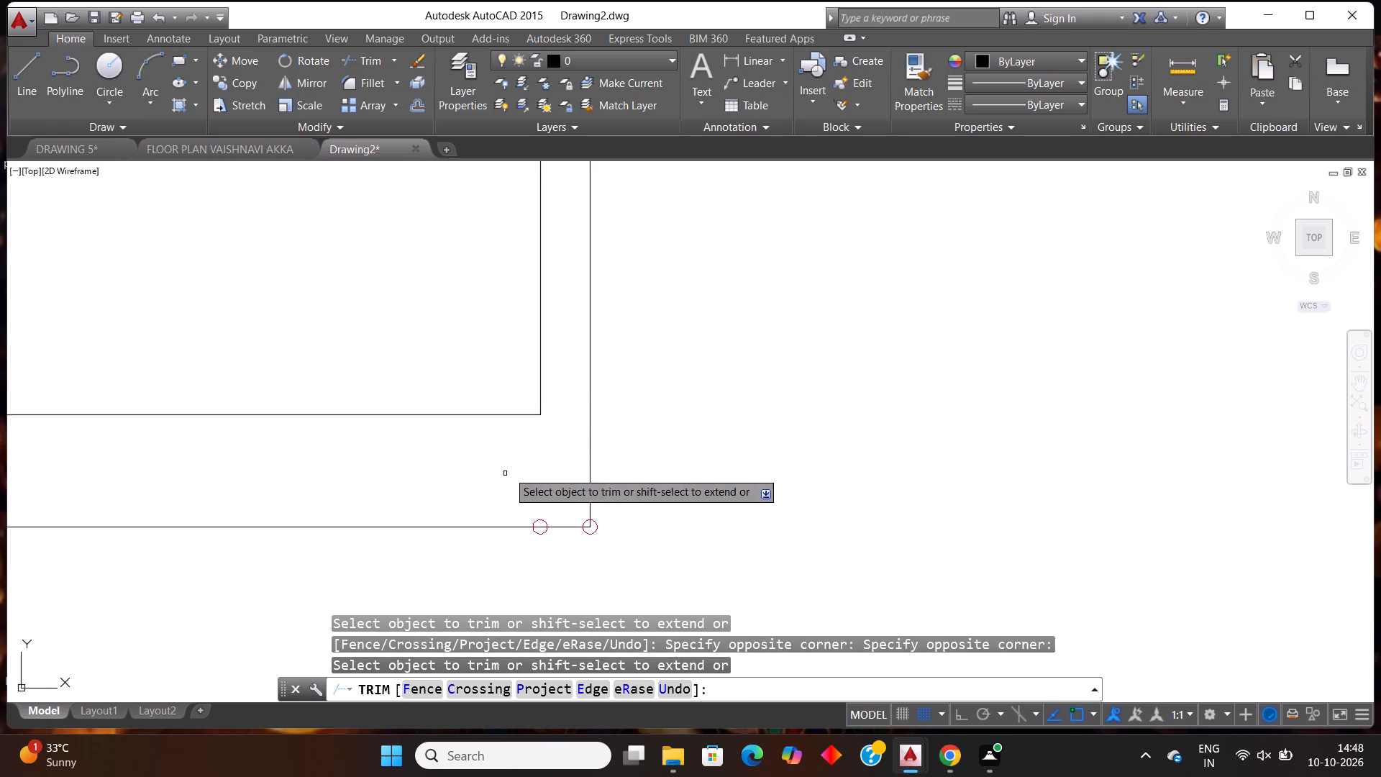
{"action": "scroll", "coordinate": [527, 453], "scroll_direction": "down", "scroll_amount": 4}
{"action": "scroll", "coordinate": [626, 468], "scroll_direction": "down", "scroll_amount": 3}
{"action": "scroll", "coordinate": [357, 452], "scroll_direction": "up", "scroll_amount": 2}
{"action": "scroll", "coordinate": [529, 488], "scroll_direction": "up", "scroll_amount": 1}
{"action": "scroll", "coordinate": [529, 488], "scroll_direction": "down", "scroll_amount": 4}
{"action": "scroll", "coordinate": [522, 341], "scroll_direction": "up", "scroll_amount": 1}
{"action": "scroll", "coordinate": [684, 298], "scroll_direction": "up", "scroll_amount": 2}
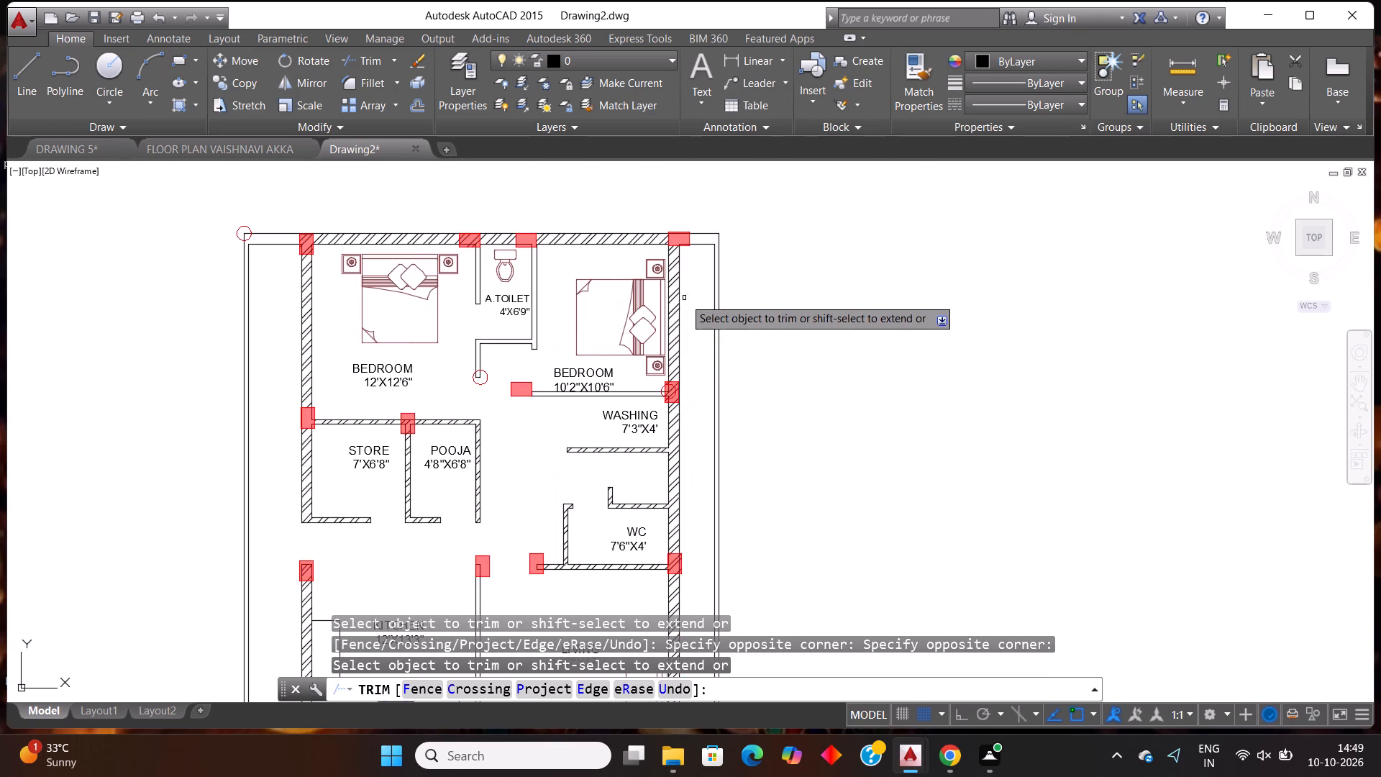
{"action": "scroll", "coordinate": [749, 253], "scroll_direction": "down", "scroll_amount": 1}
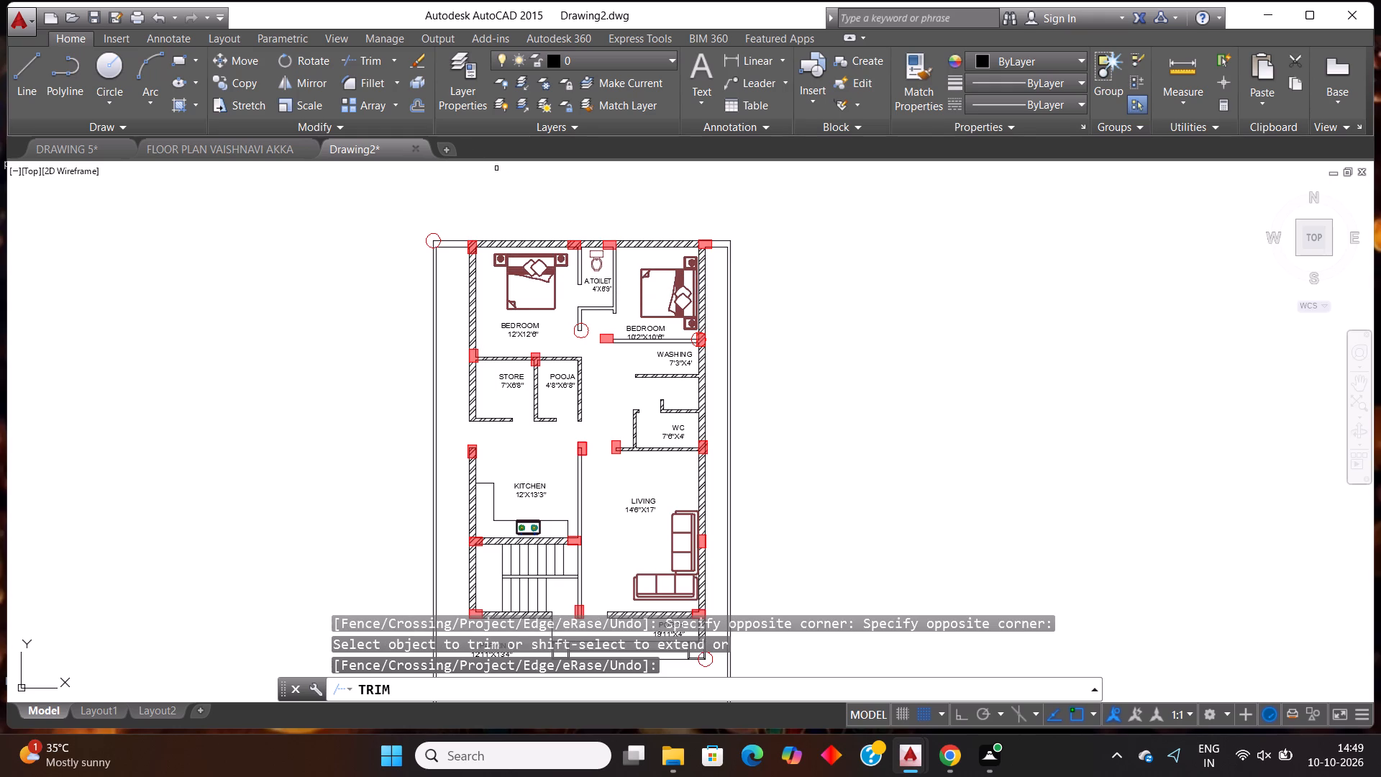
{"action": "key", "text": "Escape"}
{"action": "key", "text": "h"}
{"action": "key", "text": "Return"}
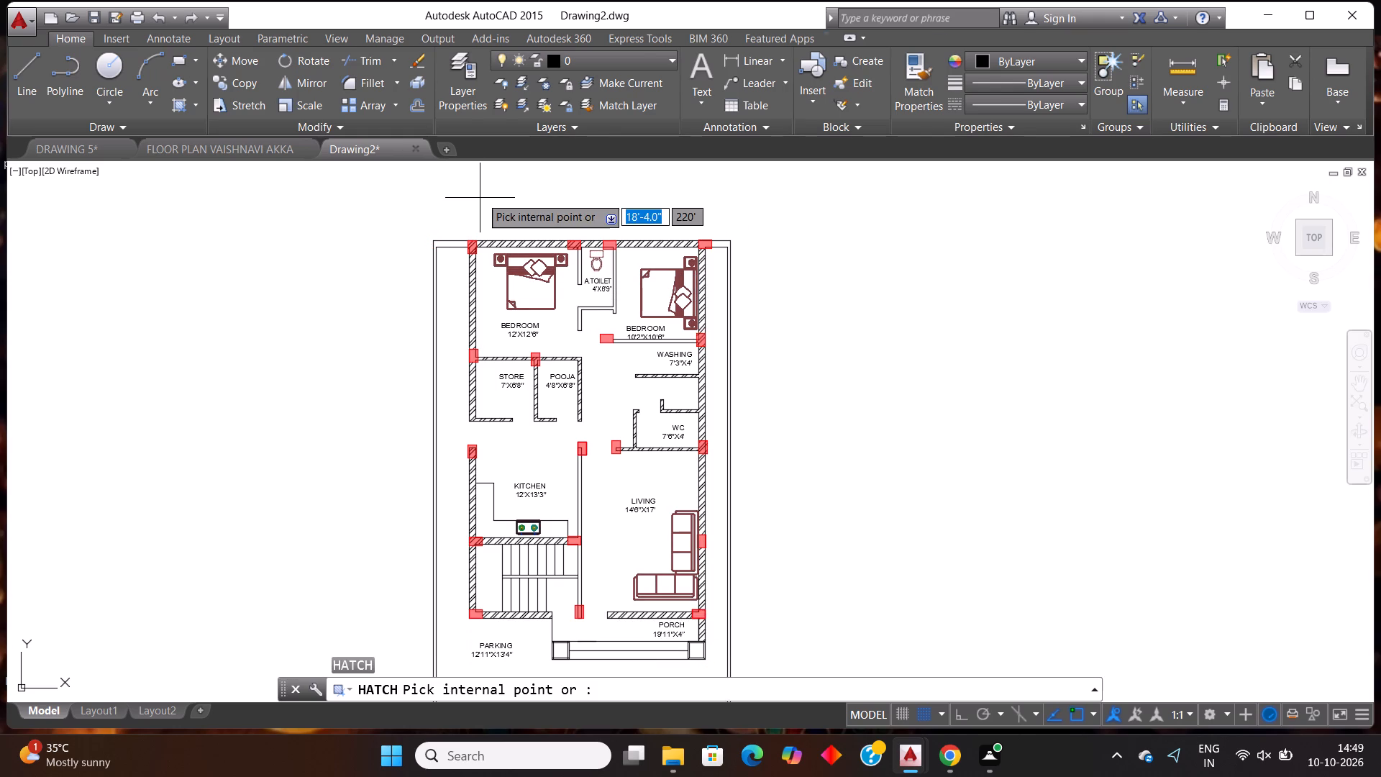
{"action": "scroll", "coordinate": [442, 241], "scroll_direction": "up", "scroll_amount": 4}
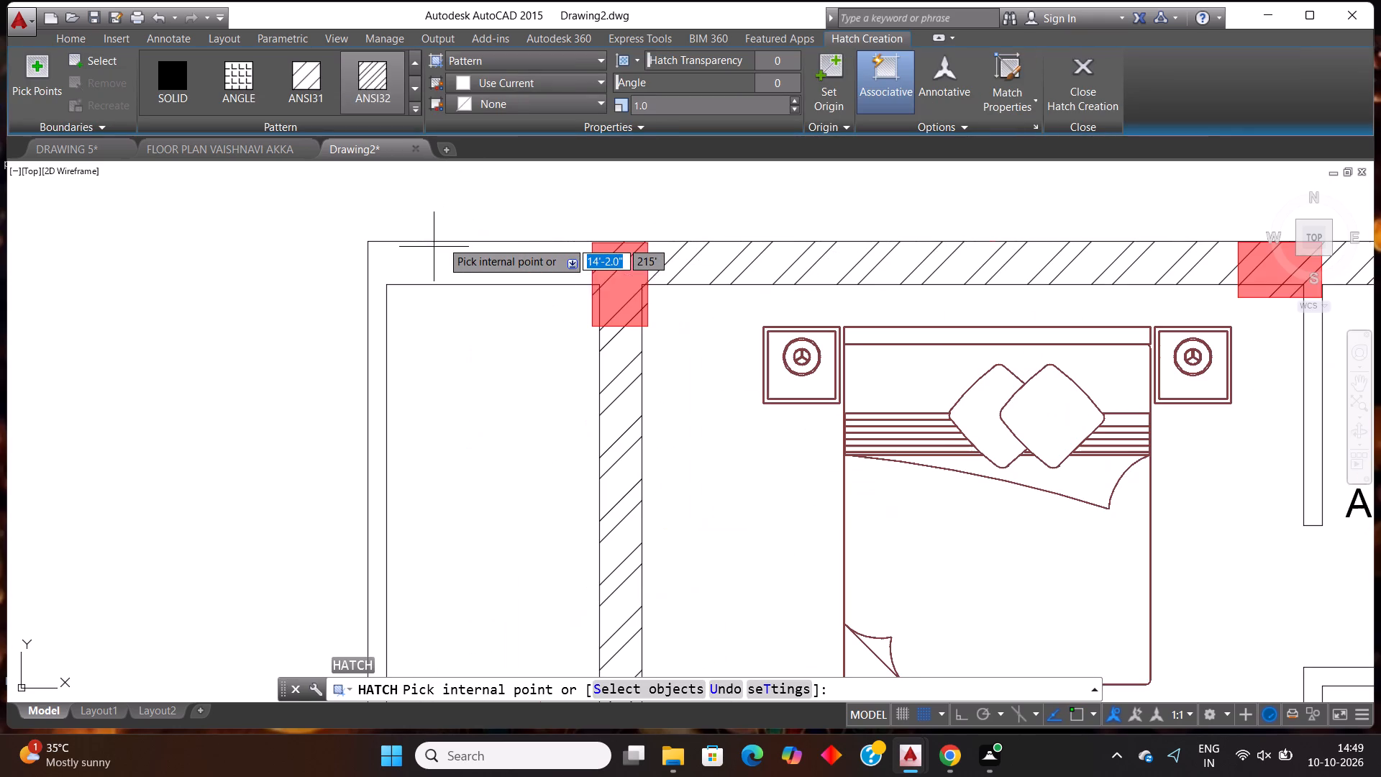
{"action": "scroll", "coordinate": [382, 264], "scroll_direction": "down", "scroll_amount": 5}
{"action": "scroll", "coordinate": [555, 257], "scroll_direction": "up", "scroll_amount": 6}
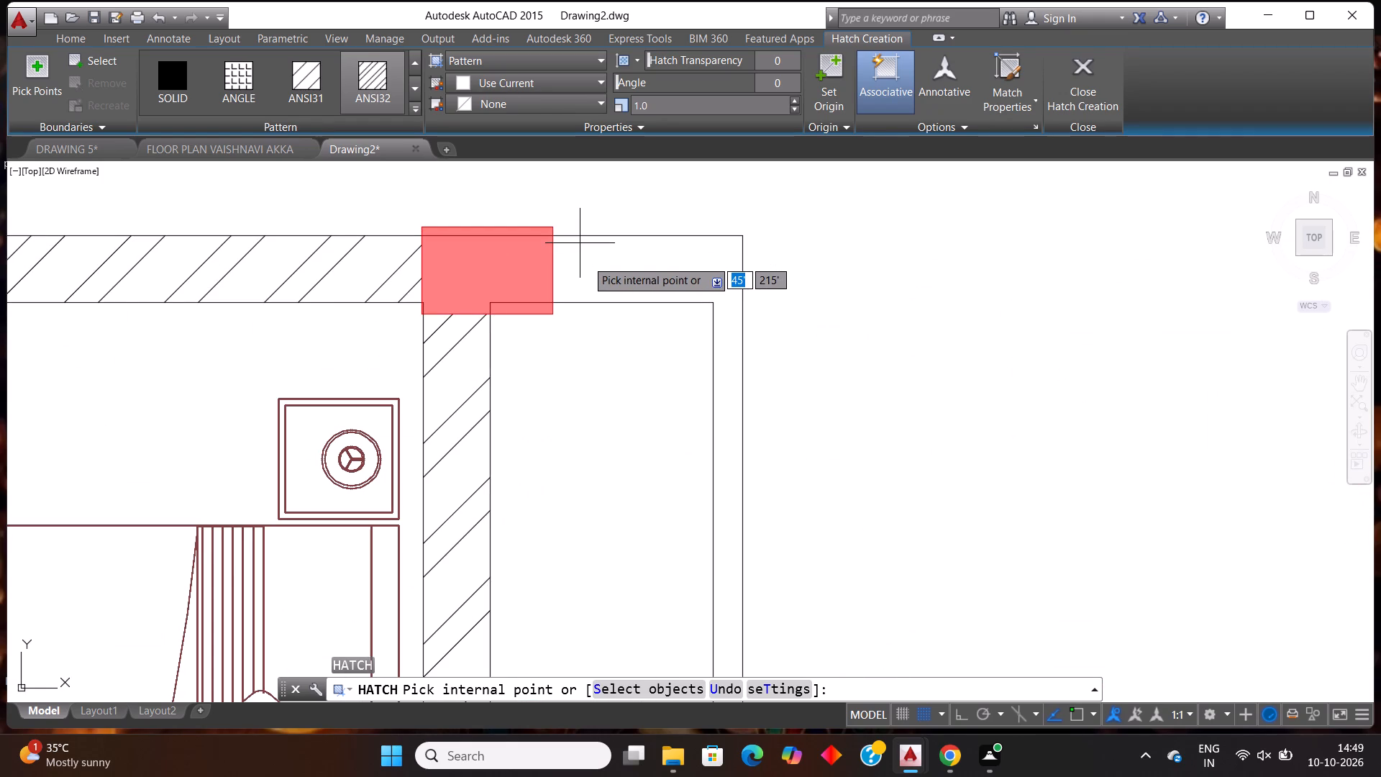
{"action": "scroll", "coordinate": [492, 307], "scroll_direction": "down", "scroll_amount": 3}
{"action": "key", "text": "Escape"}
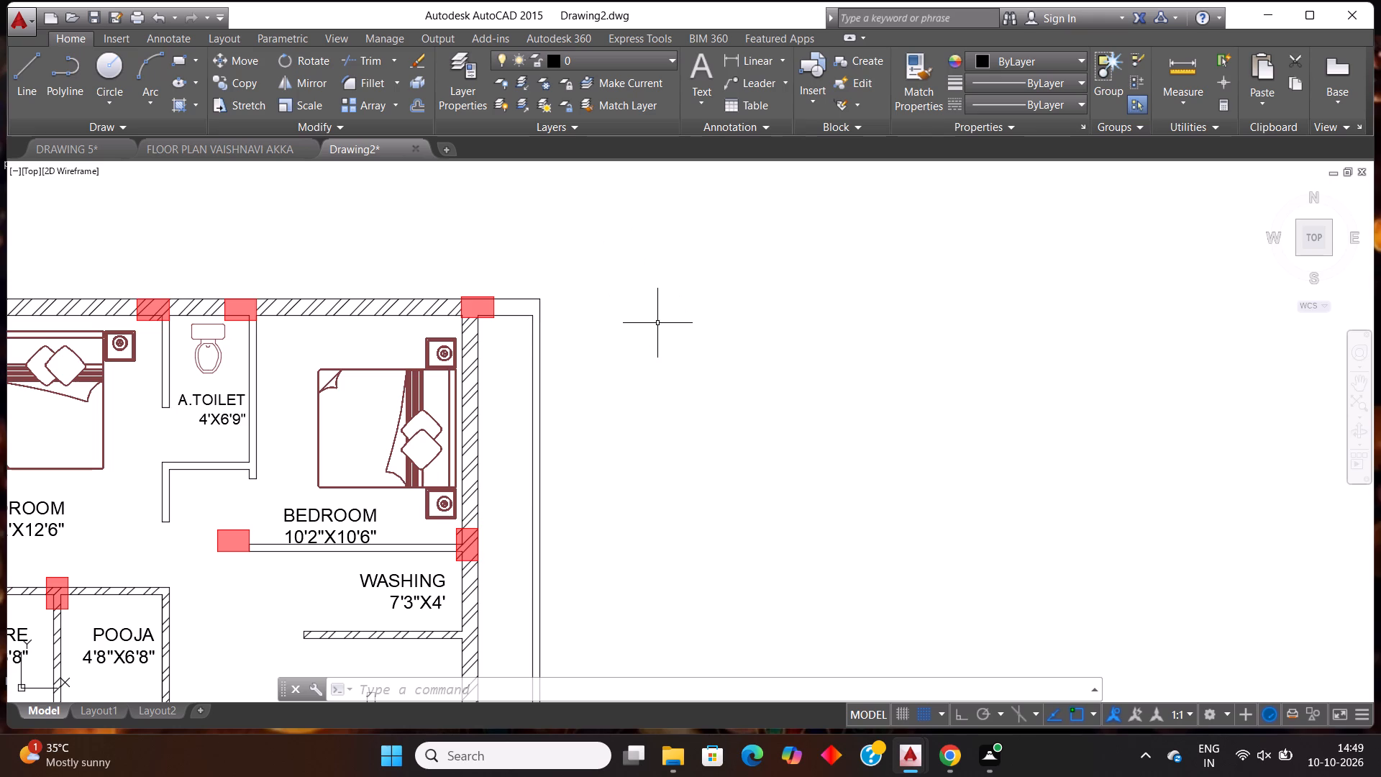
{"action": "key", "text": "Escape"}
Look over the whole floor plan, from the bedrooms down to the porch, parking and compound wall.
{"action": "scroll", "coordinate": [519, 427], "scroll_direction": "down", "scroll_amount": 5}
{"action": "scroll", "coordinate": [455, 512], "scroll_direction": "up", "scroll_amount": 2}
{"action": "scroll", "coordinate": [565, 465], "scroll_direction": "up", "scroll_amount": 2}
{"action": "scroll", "coordinate": [565, 465], "scroll_direction": "down", "scroll_amount": 1}
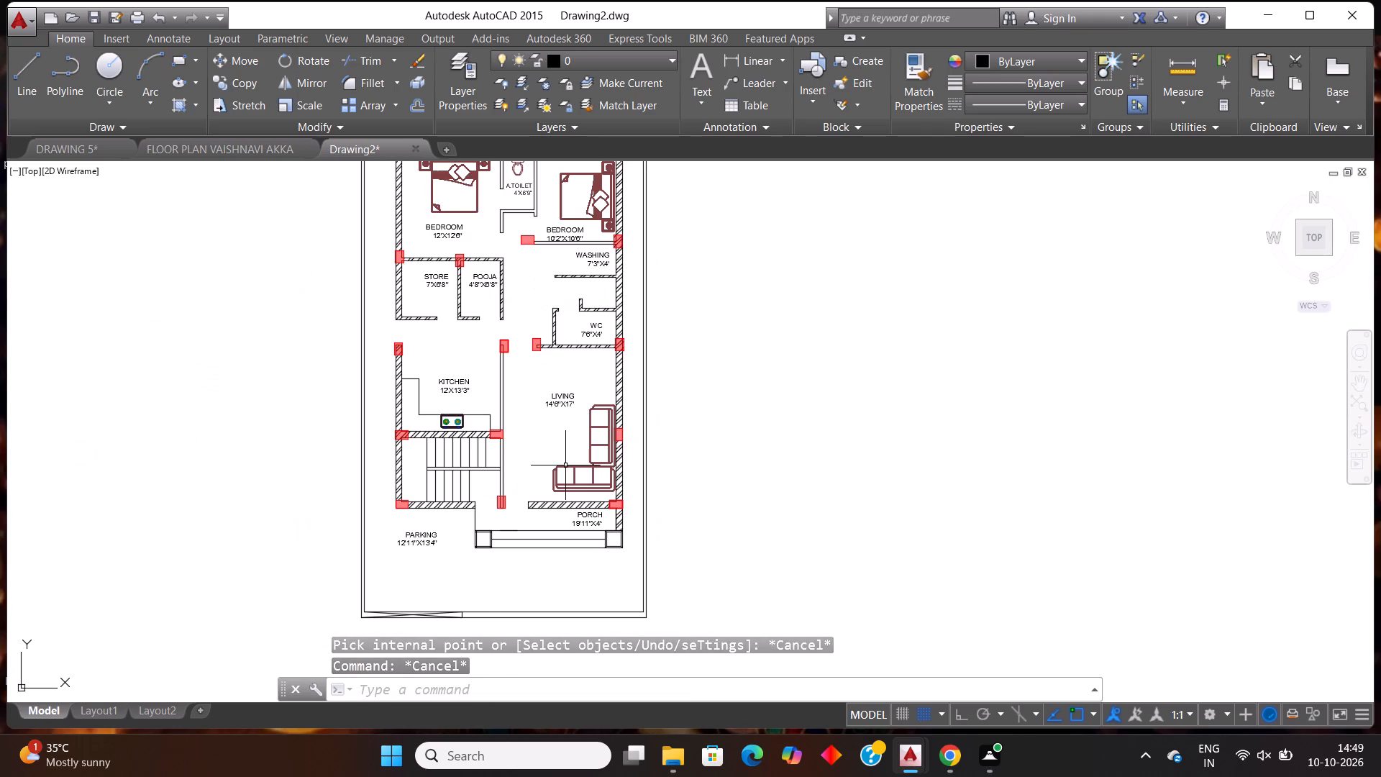
{"action": "scroll", "coordinate": [565, 465], "scroll_direction": "down", "scroll_amount": 1}
{"action": "scroll", "coordinate": [561, 294], "scroll_direction": "up", "scroll_amount": 1}
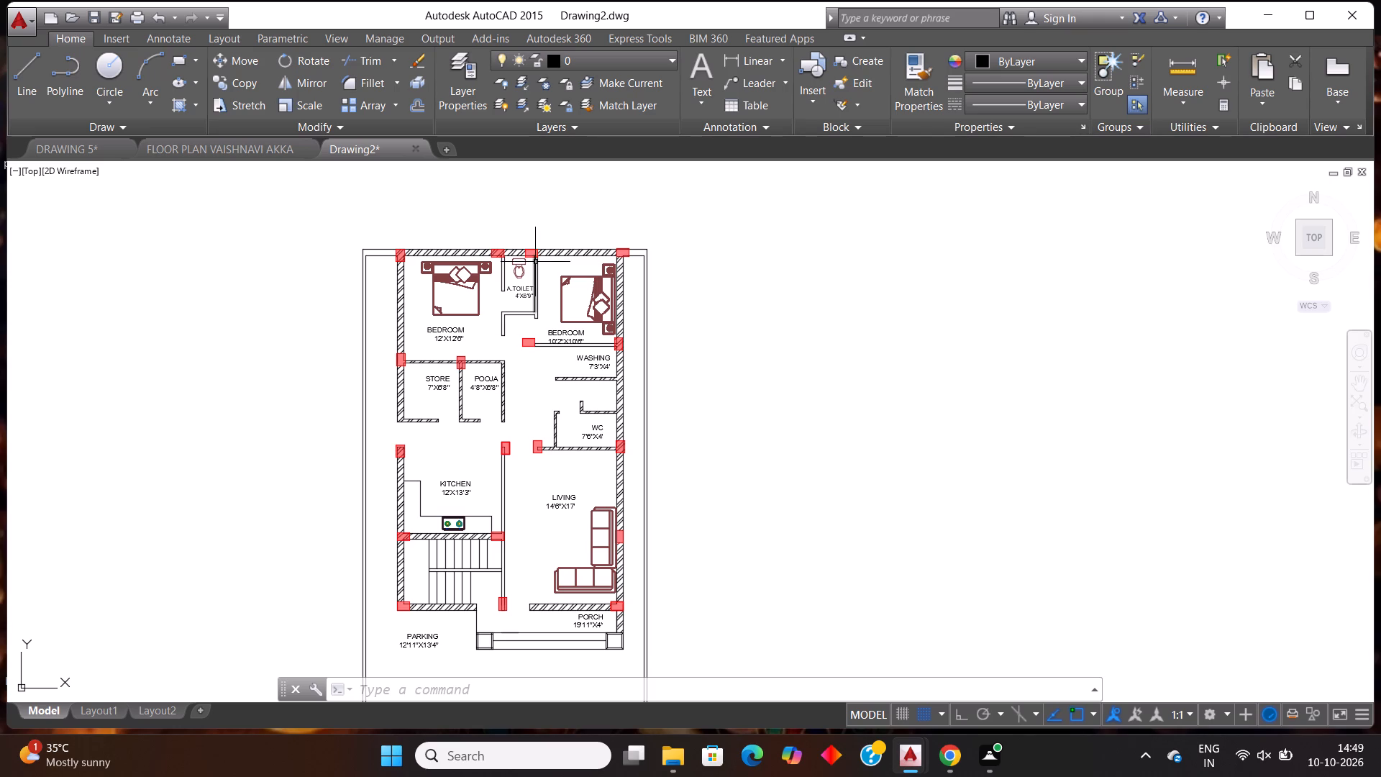
{"action": "scroll", "coordinate": [493, 341], "scroll_direction": "down", "scroll_amount": 2}
{"action": "scroll", "coordinate": [485, 377], "scroll_direction": "up", "scroll_amount": 2}
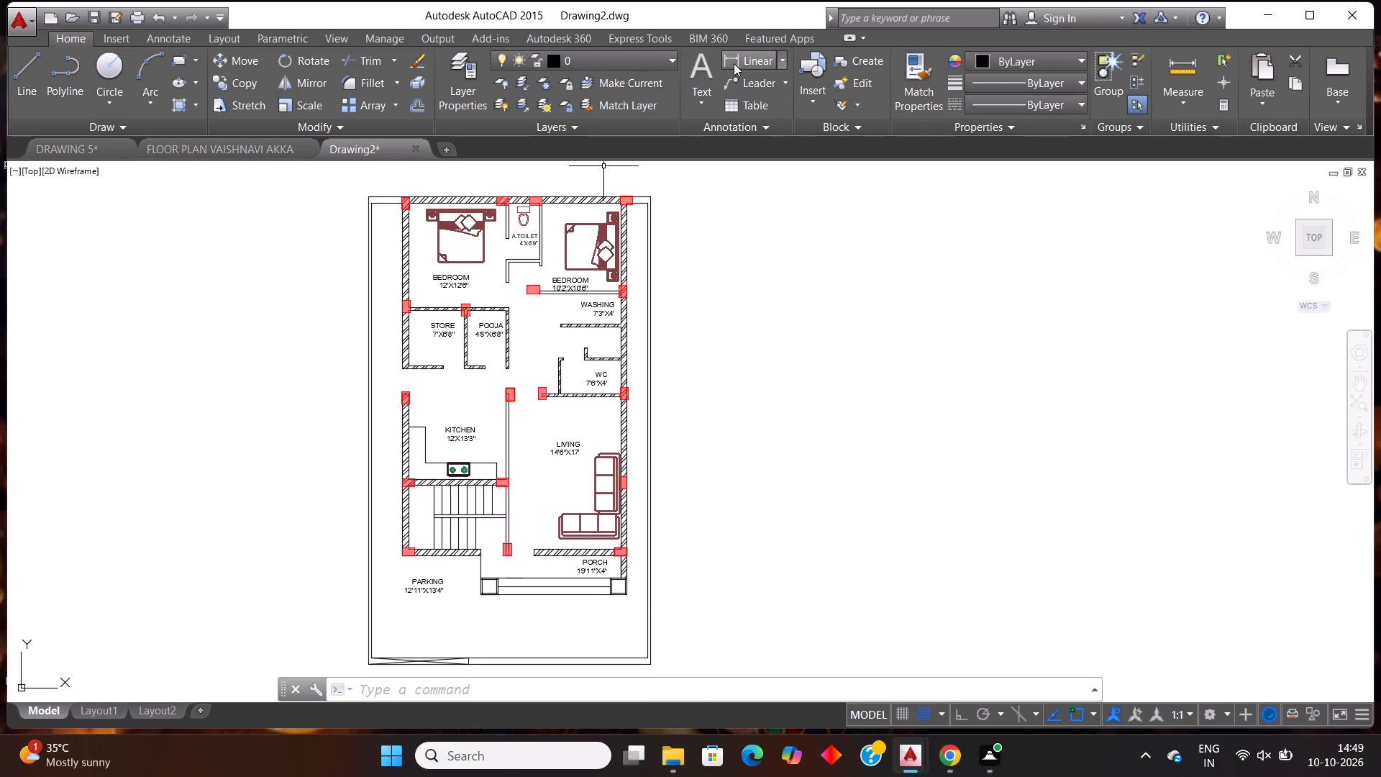
Add a horizontal linear dimension across the compound wall's full outer width, placed just above the plan.
{"action": "left_click", "coordinate": [734, 63]}
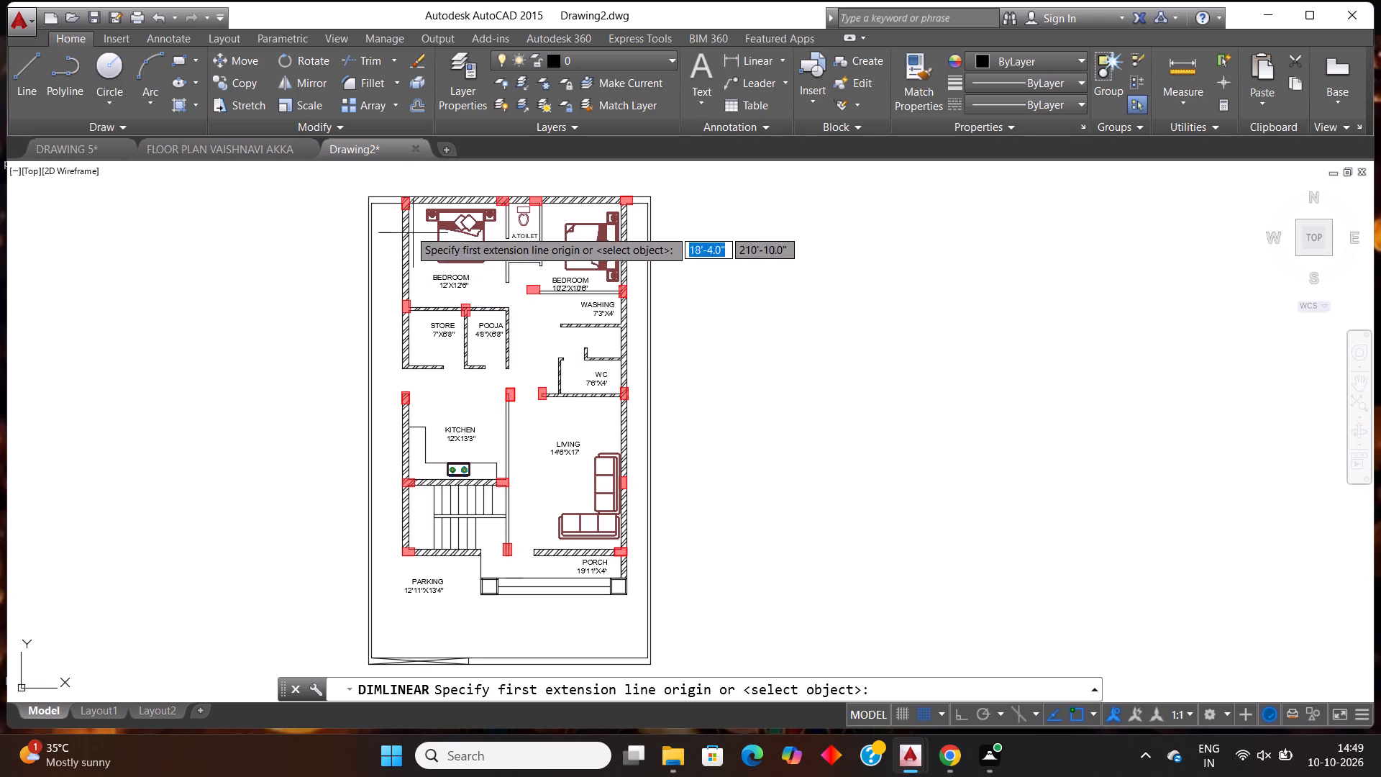
{"action": "scroll", "coordinate": [399, 195], "scroll_direction": "up", "scroll_amount": 4}
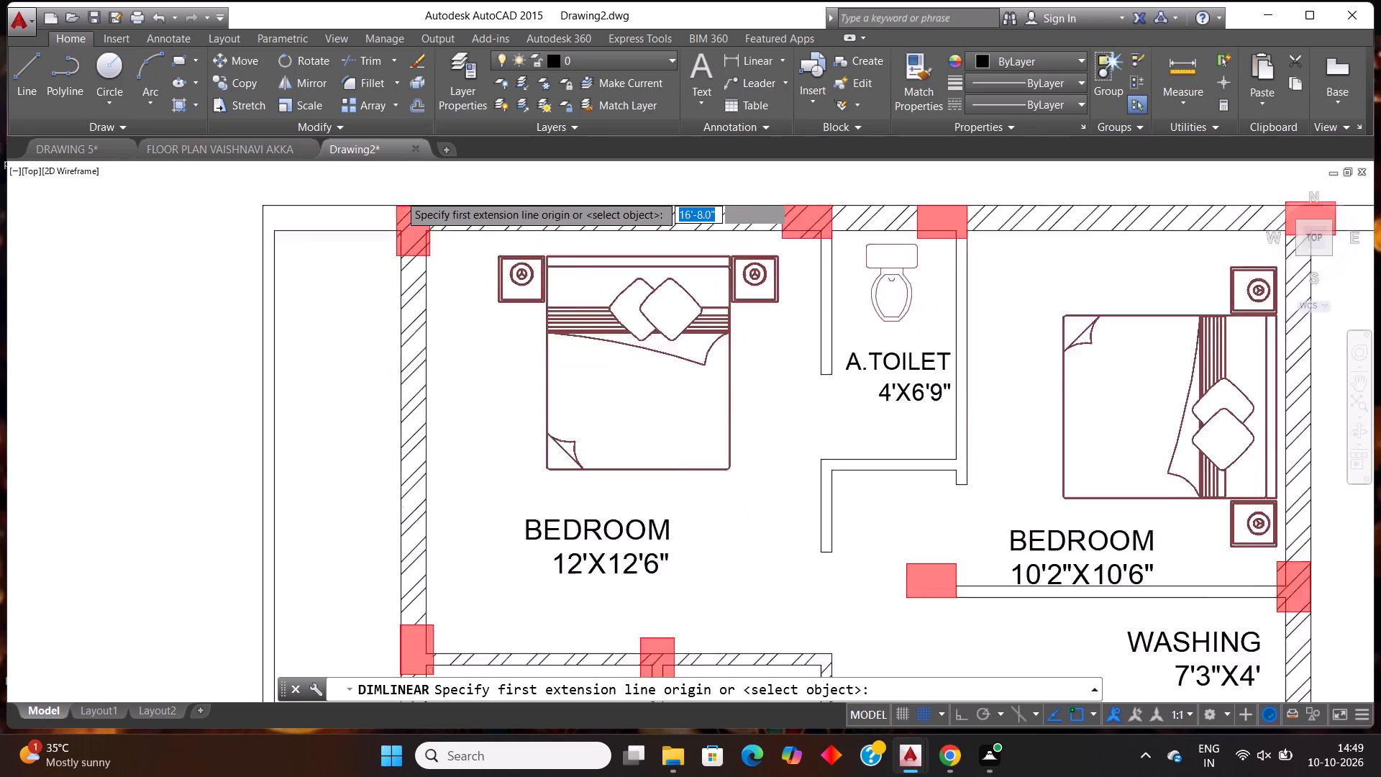
{"action": "scroll", "coordinate": [399, 194], "scroll_direction": "up", "scroll_amount": 1}
{"action": "left_click", "coordinate": [372, 224]}
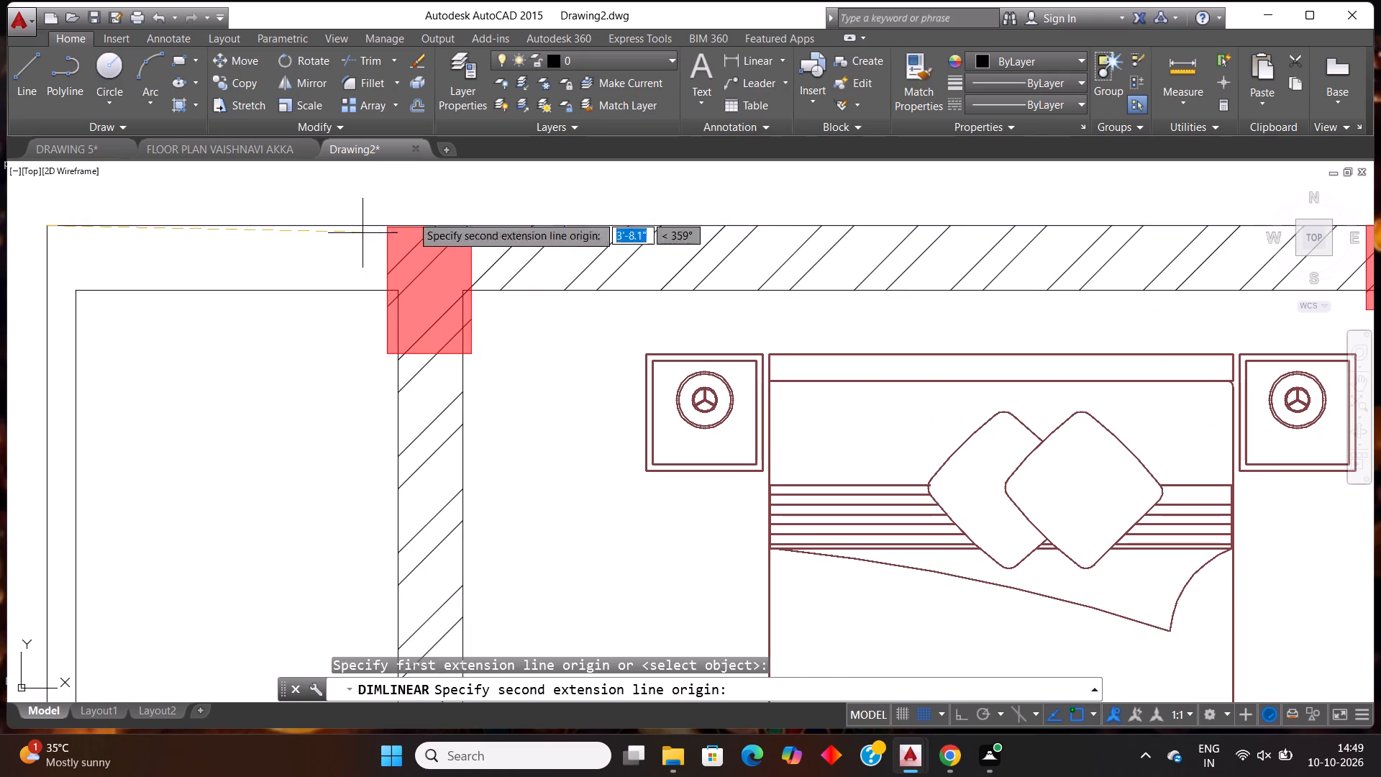
{"action": "scroll", "coordinate": [788, 257], "scroll_direction": "down", "scroll_amount": 4}
{"action": "scroll", "coordinate": [1132, 255], "scroll_direction": "up", "scroll_amount": 2}
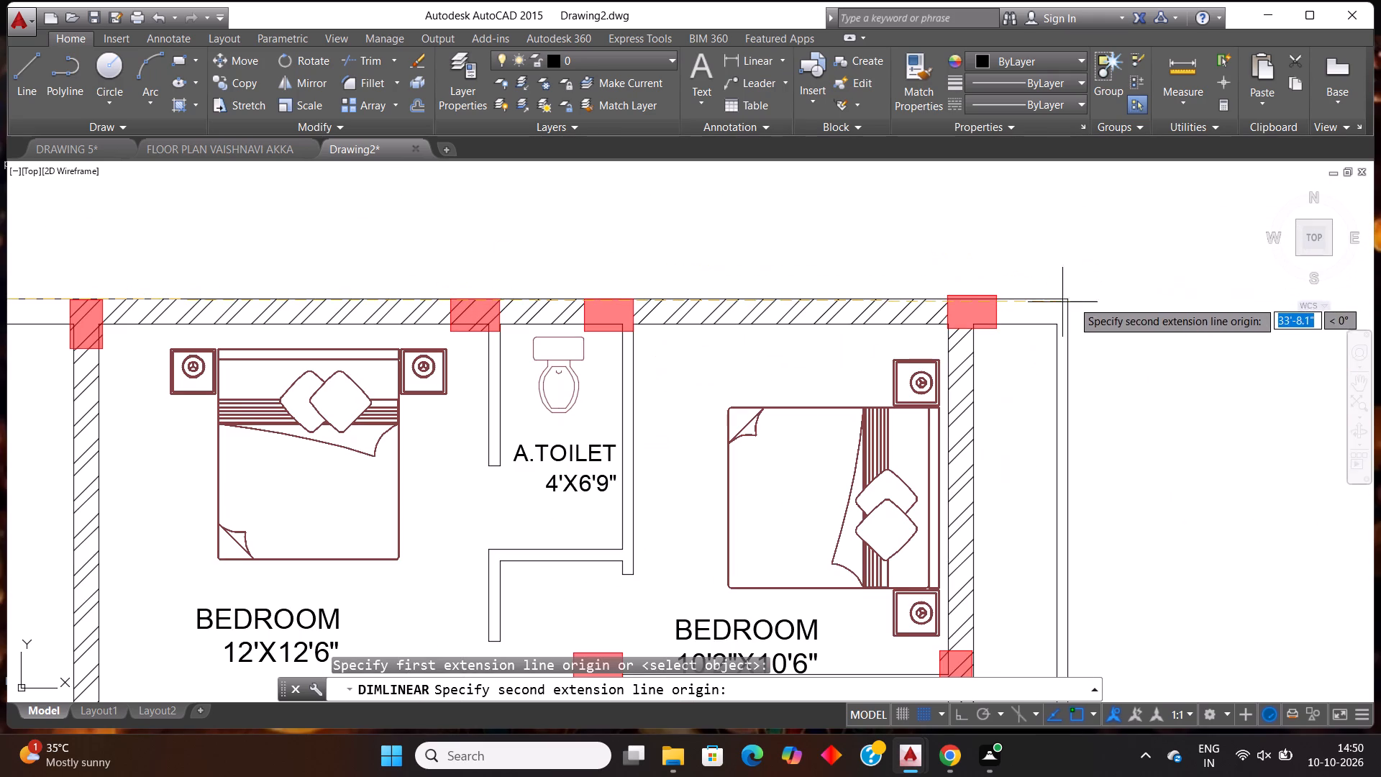
{"action": "left_click", "coordinate": [1065, 299]}
{"action": "left_click", "coordinate": [1062, 258]}
{"action": "scroll", "coordinate": [1129, 191], "scroll_direction": "down", "scroll_amount": 3}
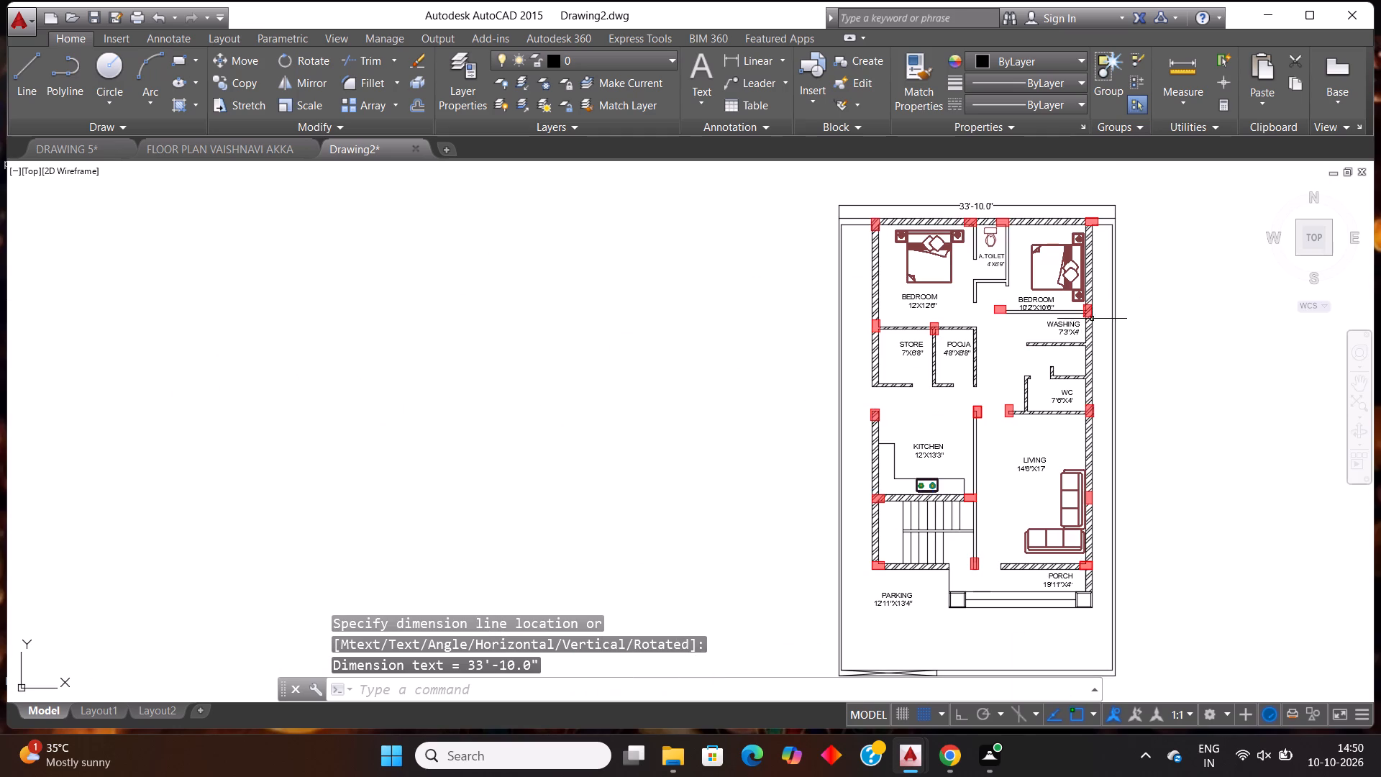
Add a vertical linear dimension along the compound wall's full outer length, placed just outside the plan's right side.
{"action": "scroll", "coordinate": [1208, 229], "scroll_direction": "up", "scroll_amount": 1}
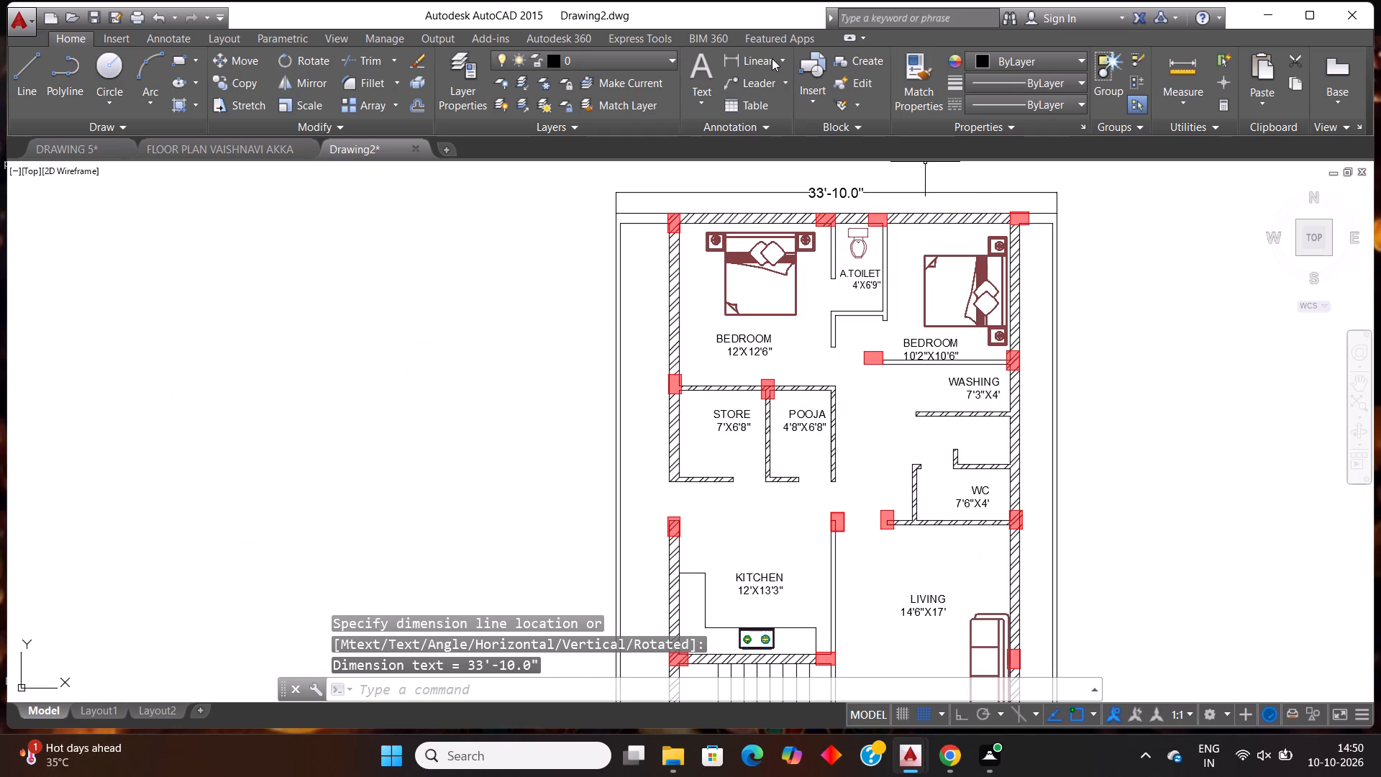
{"action": "left_click", "coordinate": [769, 65]}
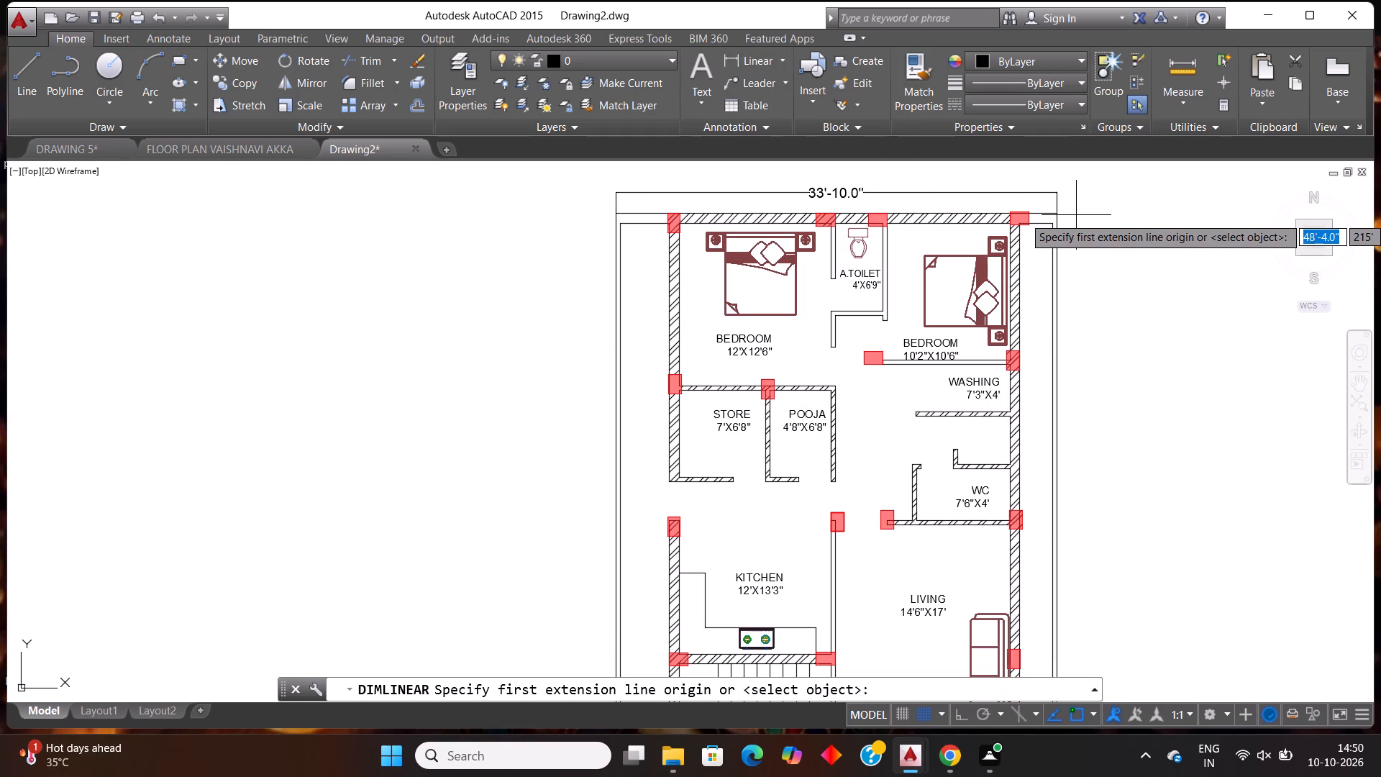
{"action": "left_click", "coordinate": [1053, 214]}
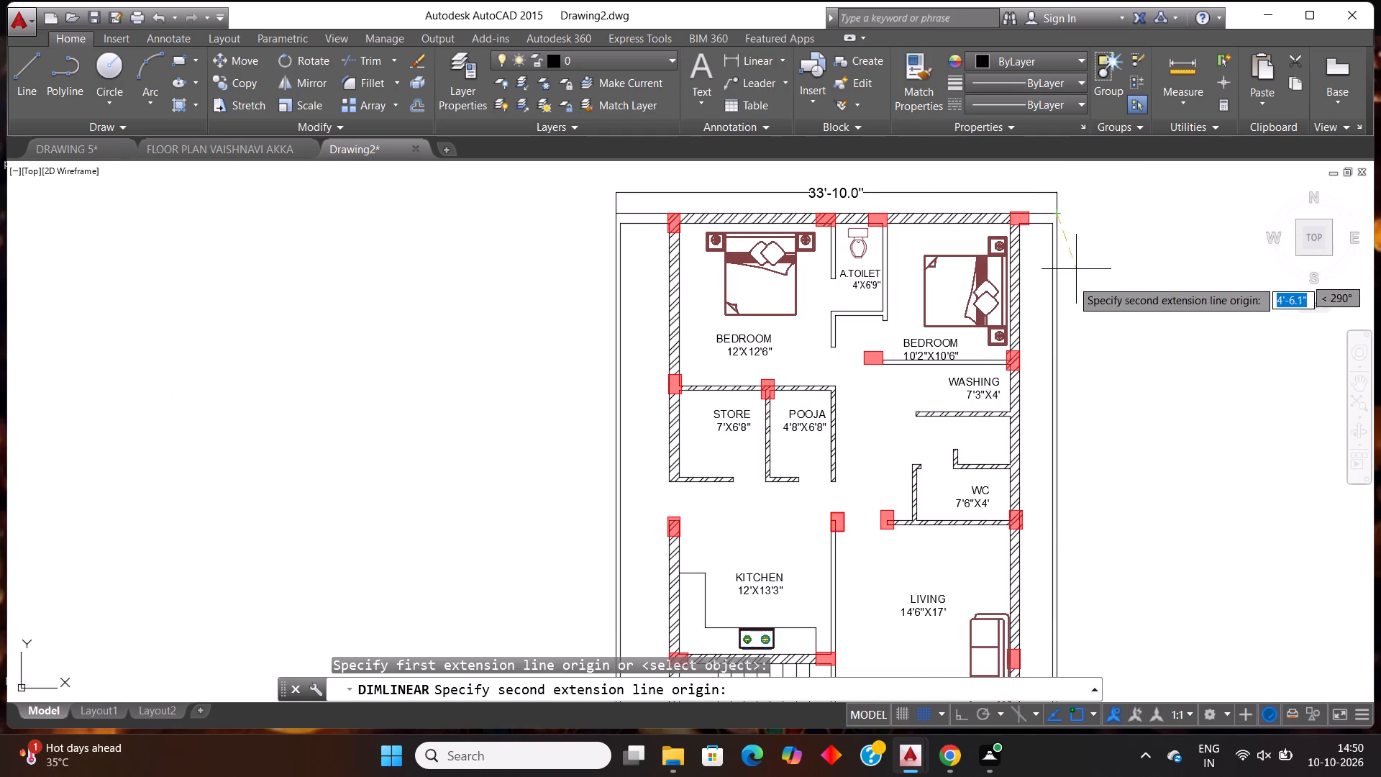
{"action": "scroll", "coordinate": [1073, 286], "scroll_direction": "down", "scroll_amount": 4}
{"action": "scroll", "coordinate": [692, 555], "scroll_direction": "up", "scroll_amount": 3}
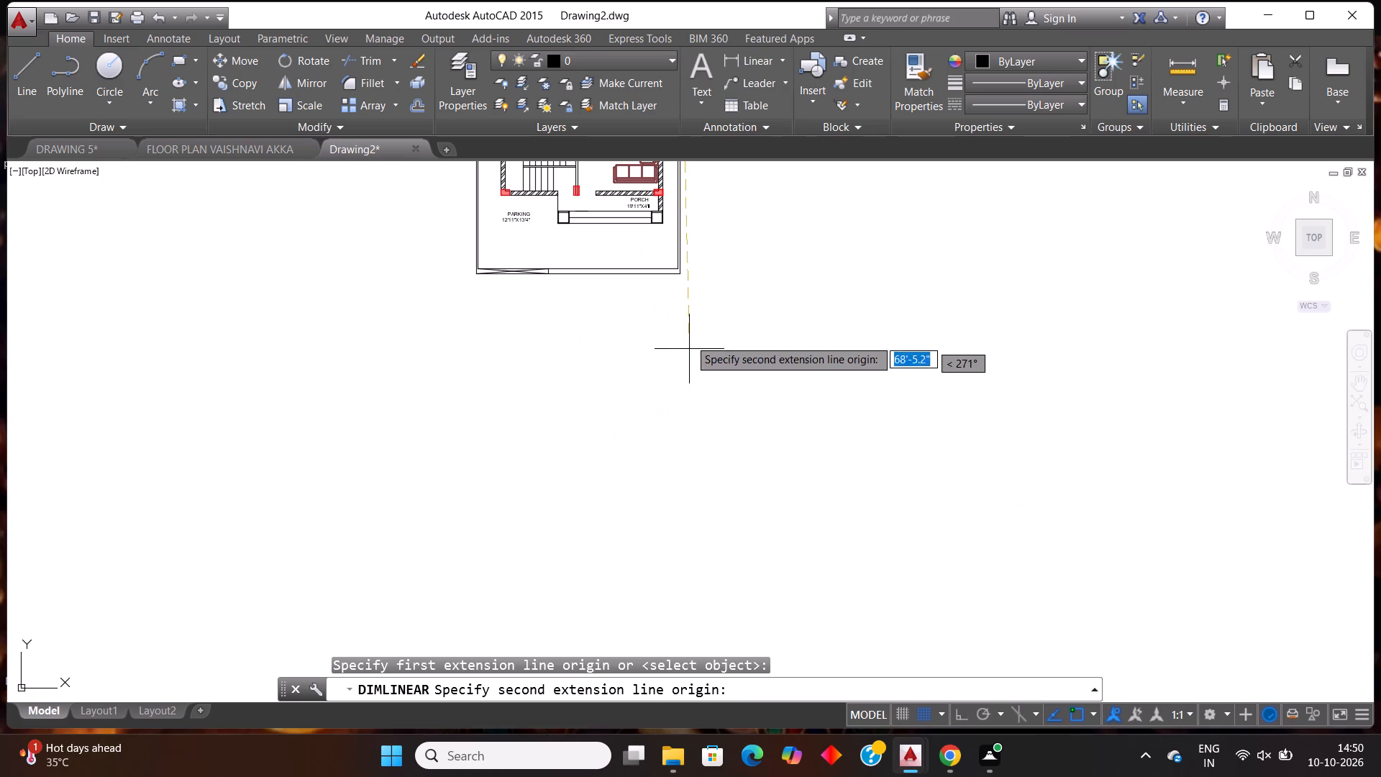
{"action": "scroll", "coordinate": [678, 263], "scroll_direction": "down", "scroll_amount": 2}
{"action": "scroll", "coordinate": [690, 165], "scroll_direction": "up", "scroll_amount": 1}
{"action": "scroll", "coordinate": [662, 280], "scroll_direction": "up", "scroll_amount": 3}
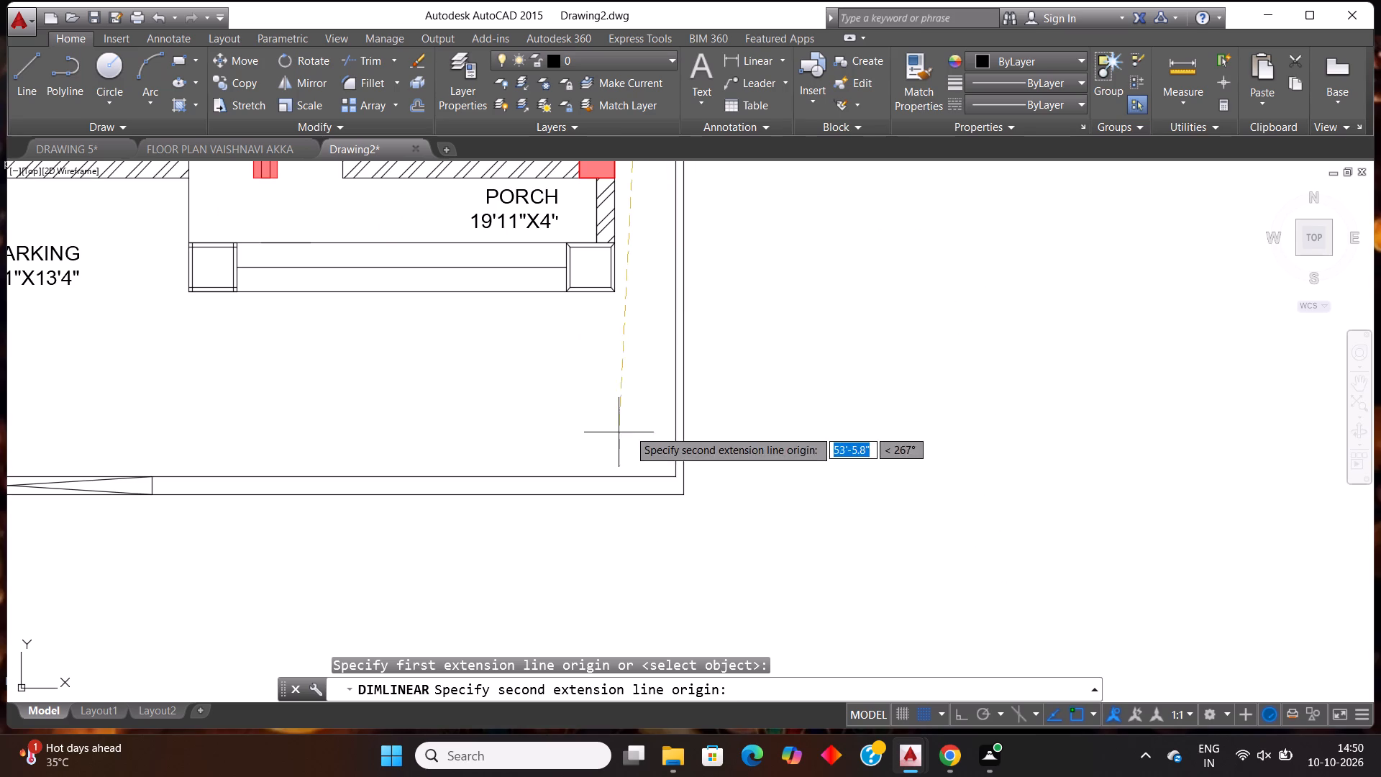
{"action": "left_click", "coordinate": [675, 496]}
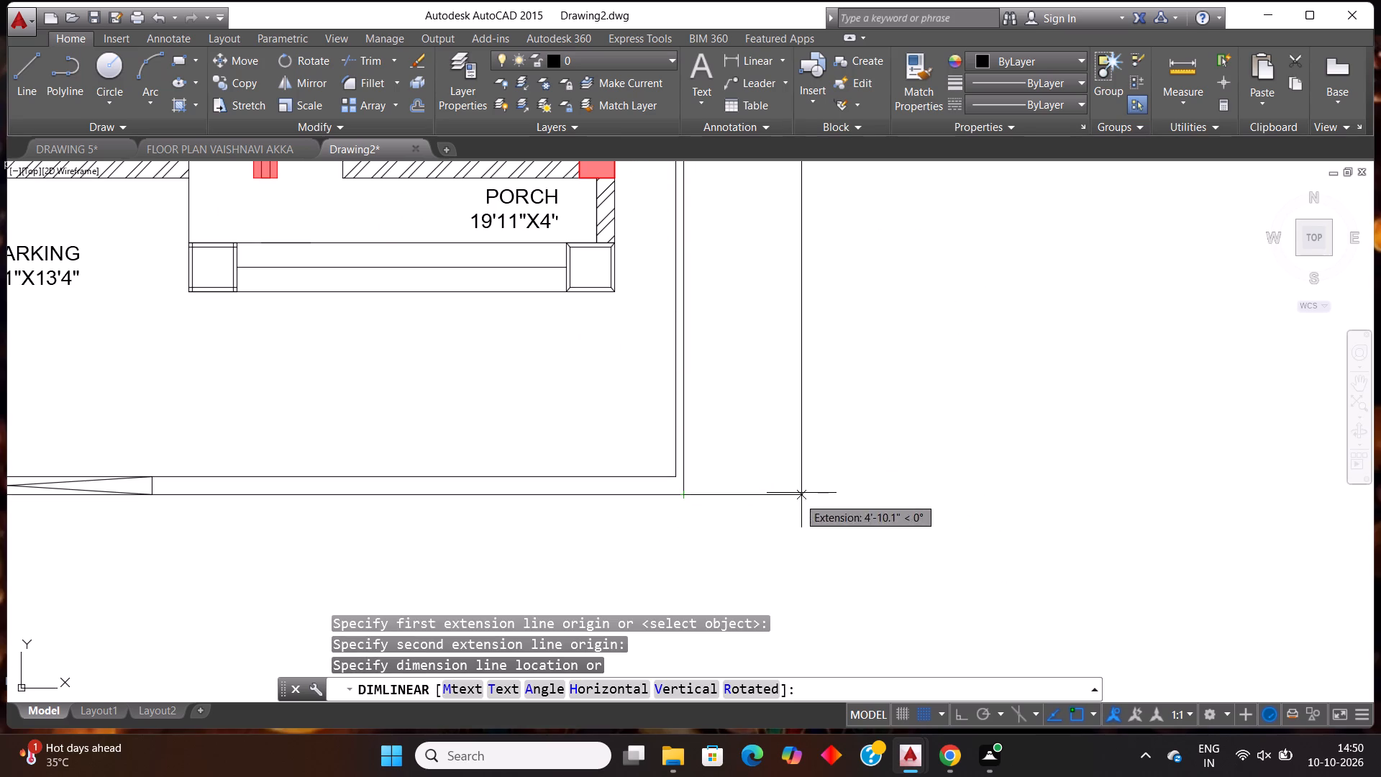
{"action": "left_click", "coordinate": [798, 497]}
{"action": "scroll", "coordinate": [801, 497], "scroll_direction": "down", "scroll_amount": 4}
{"action": "scroll", "coordinate": [838, 381], "scroll_direction": "up", "scroll_amount": 1}
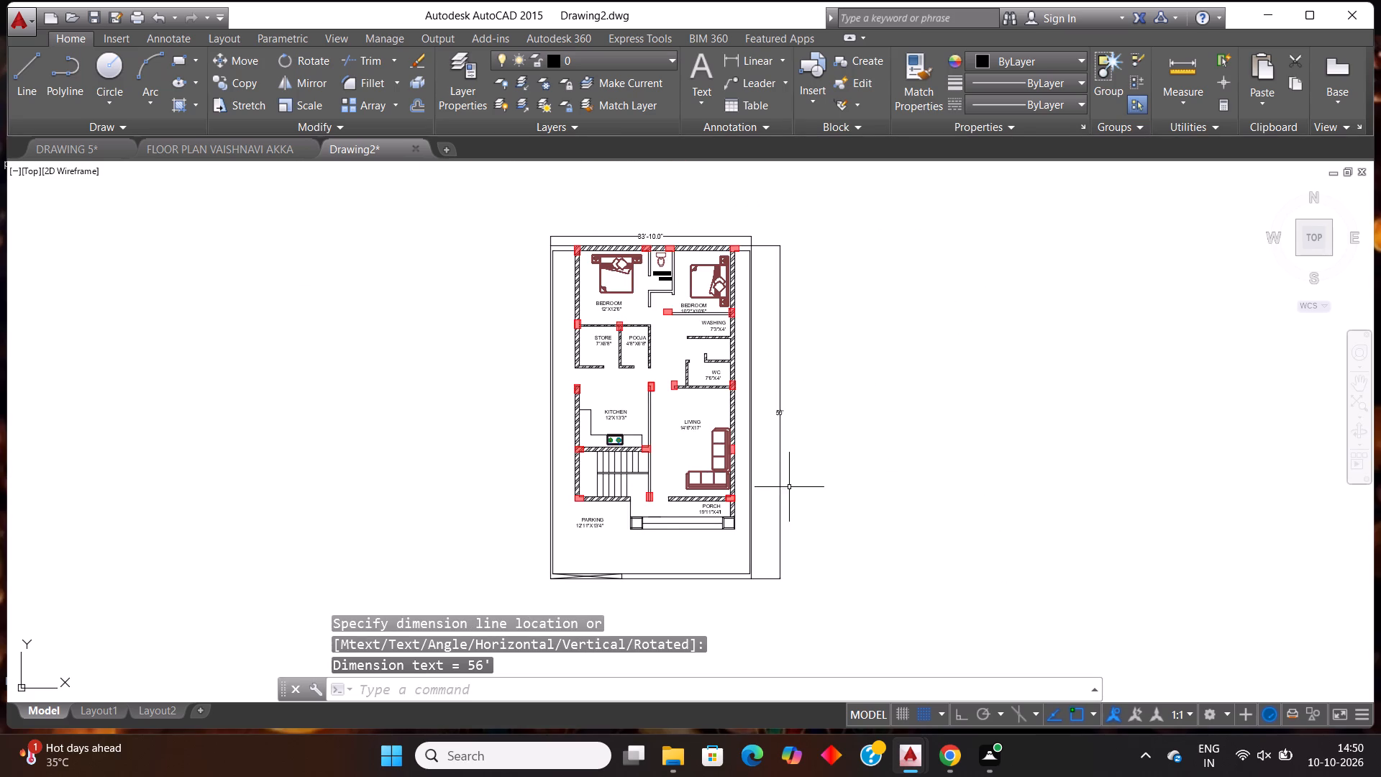
{"action": "scroll", "coordinate": [790, 490], "scroll_direction": "up", "scroll_amount": 1}
{"action": "key", "text": "Escape"}
Look over the whole floor plan with its overall width and length dimensions.
{"action": "scroll", "coordinate": [801, 460], "scroll_direction": "down", "scroll_amount": 2}
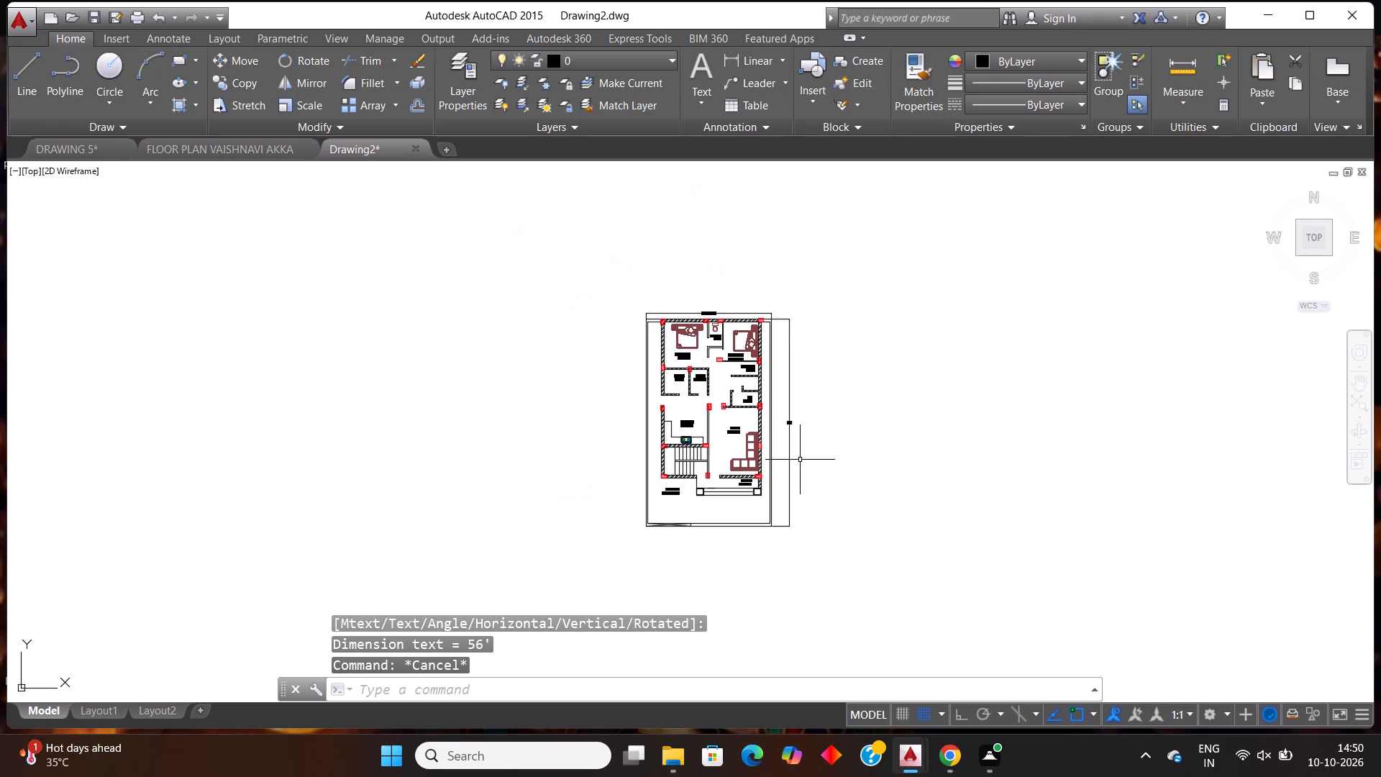
{"action": "scroll", "coordinate": [800, 458], "scroll_direction": "up", "scroll_amount": 2}
{"action": "scroll", "coordinate": [801, 447], "scroll_direction": "down", "scroll_amount": 1}
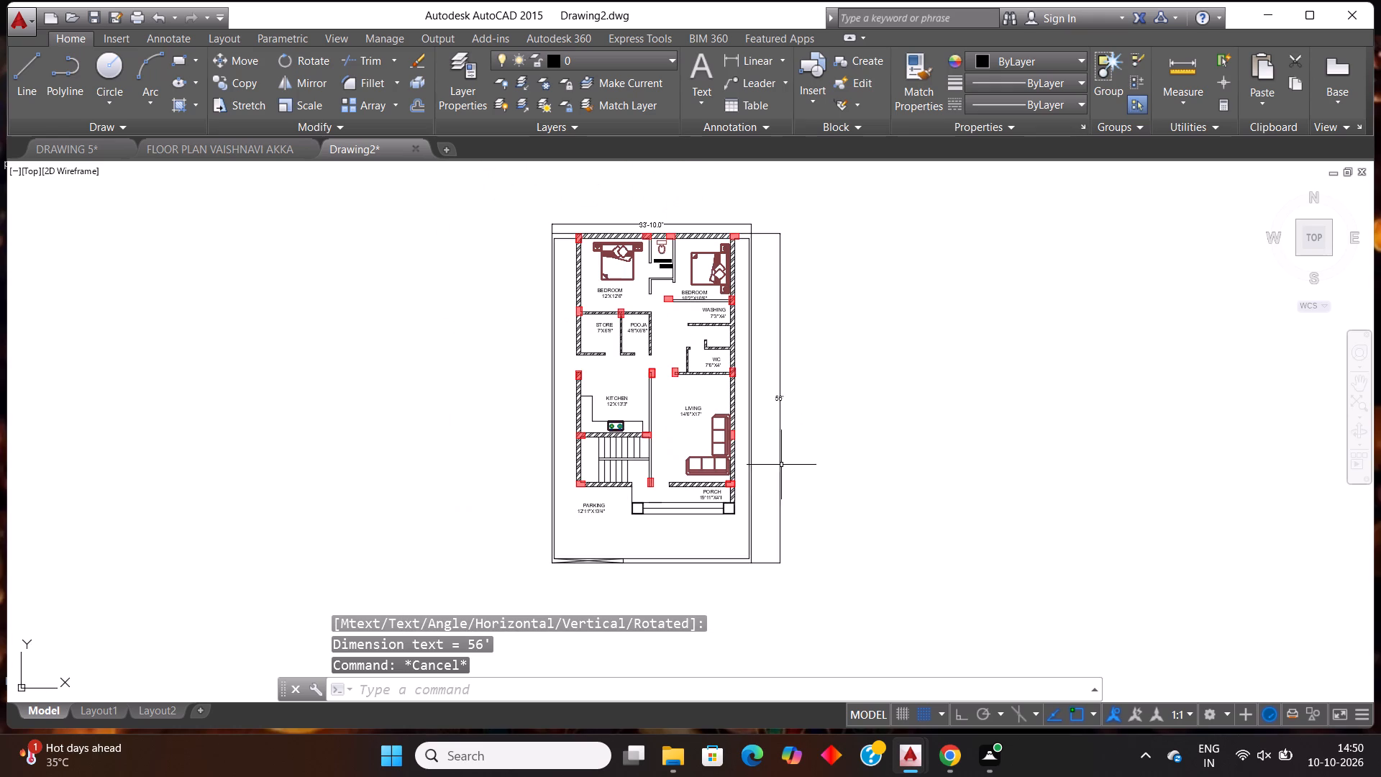
{"action": "scroll", "coordinate": [744, 455], "scroll_direction": "down", "scroll_amount": 1}
{"action": "scroll", "coordinate": [725, 460], "scroll_direction": "up", "scroll_amount": 1}
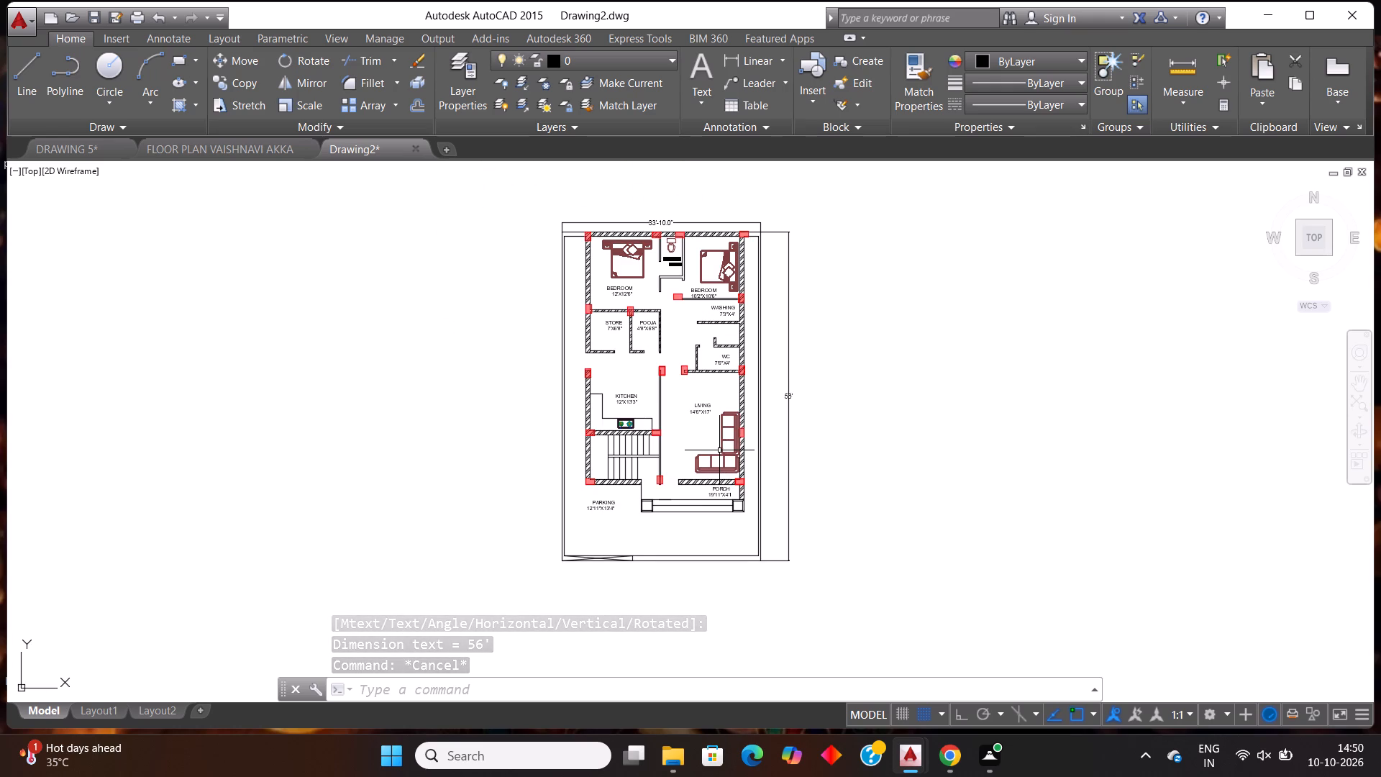
{"action": "scroll", "coordinate": [667, 224], "scroll_direction": "up", "scroll_amount": 3}
{"action": "scroll", "coordinate": [665, 247], "scroll_direction": "down", "scroll_amount": 2}
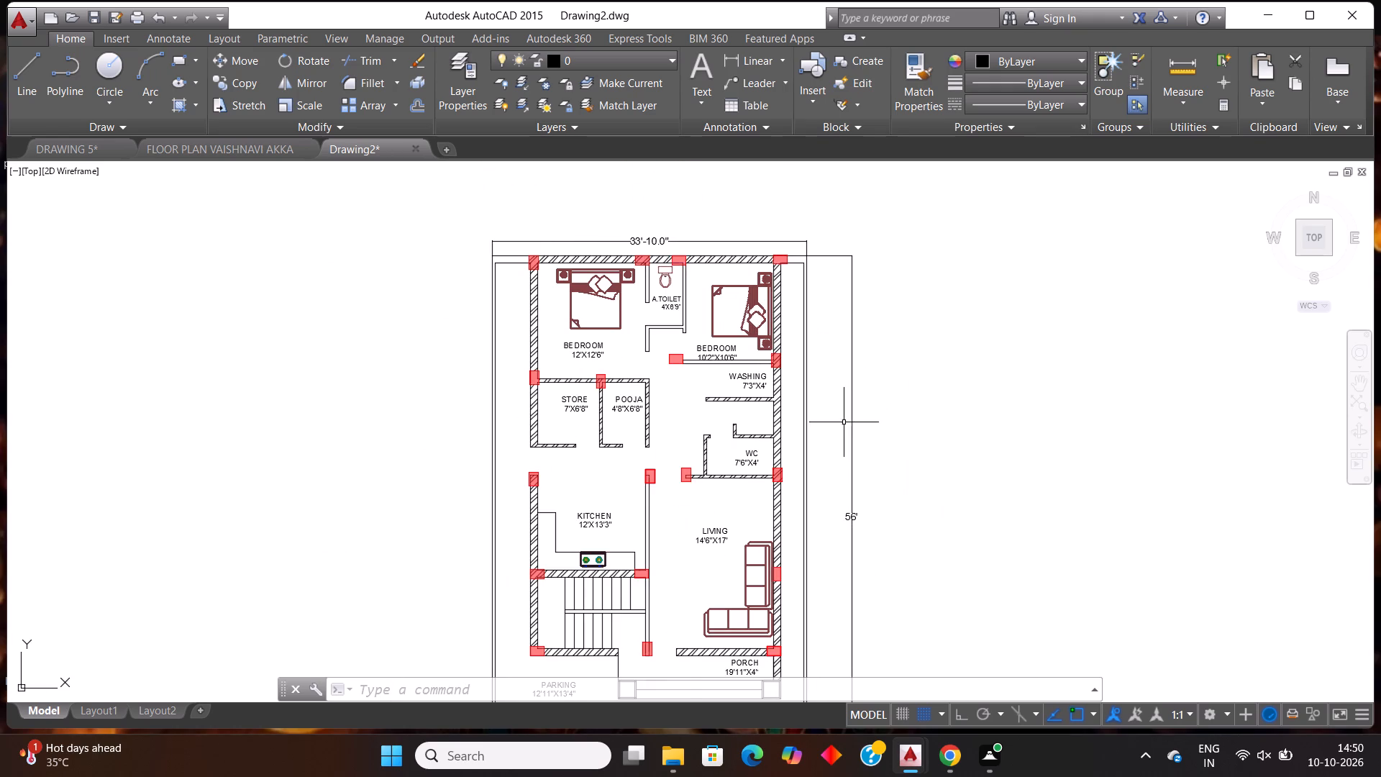
{"action": "scroll", "coordinate": [837, 431], "scroll_direction": "up", "scroll_amount": 1}
{"action": "scroll", "coordinate": [818, 470], "scroll_direction": "down", "scroll_amount": 2}
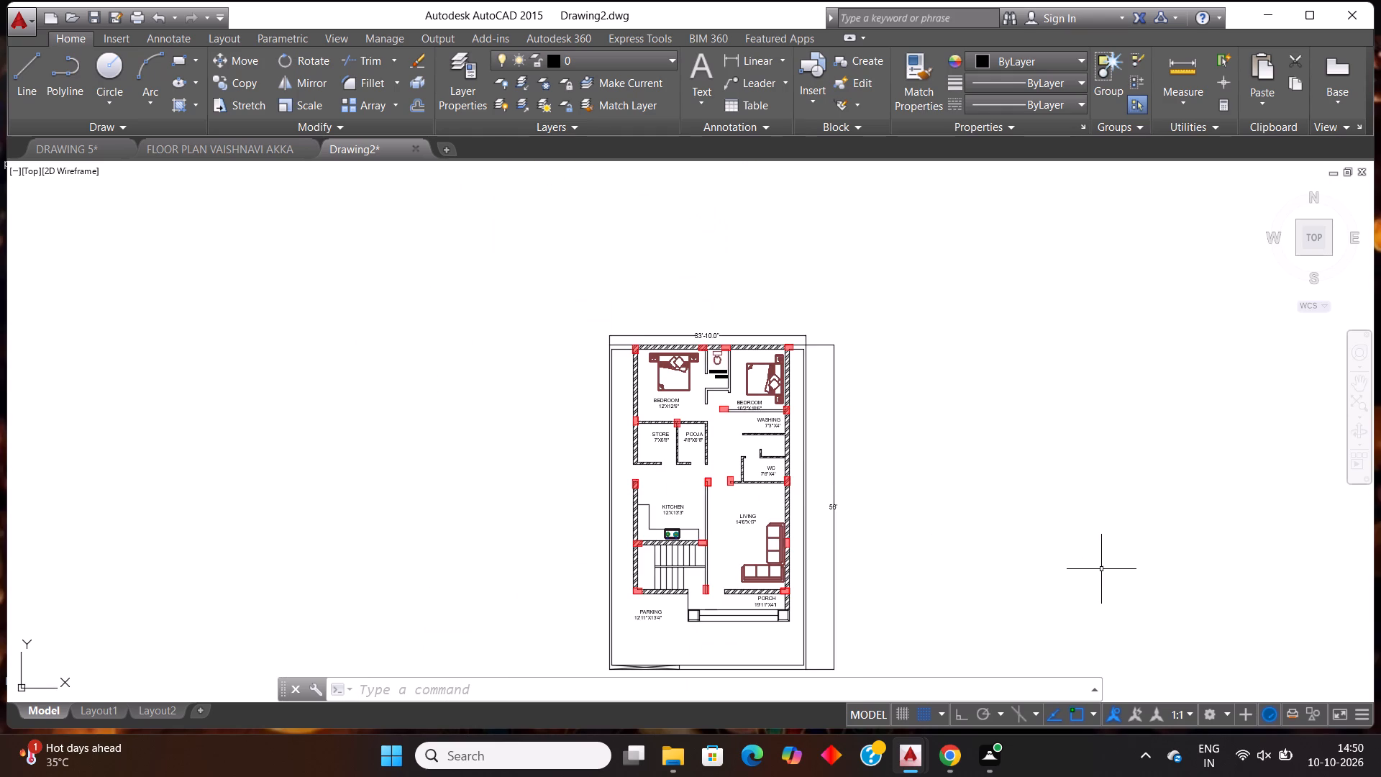
Save the drawing as DRAWING 6.DWG in the fuji workspace folder.
{"action": "key", "text": "ctrl+s"}
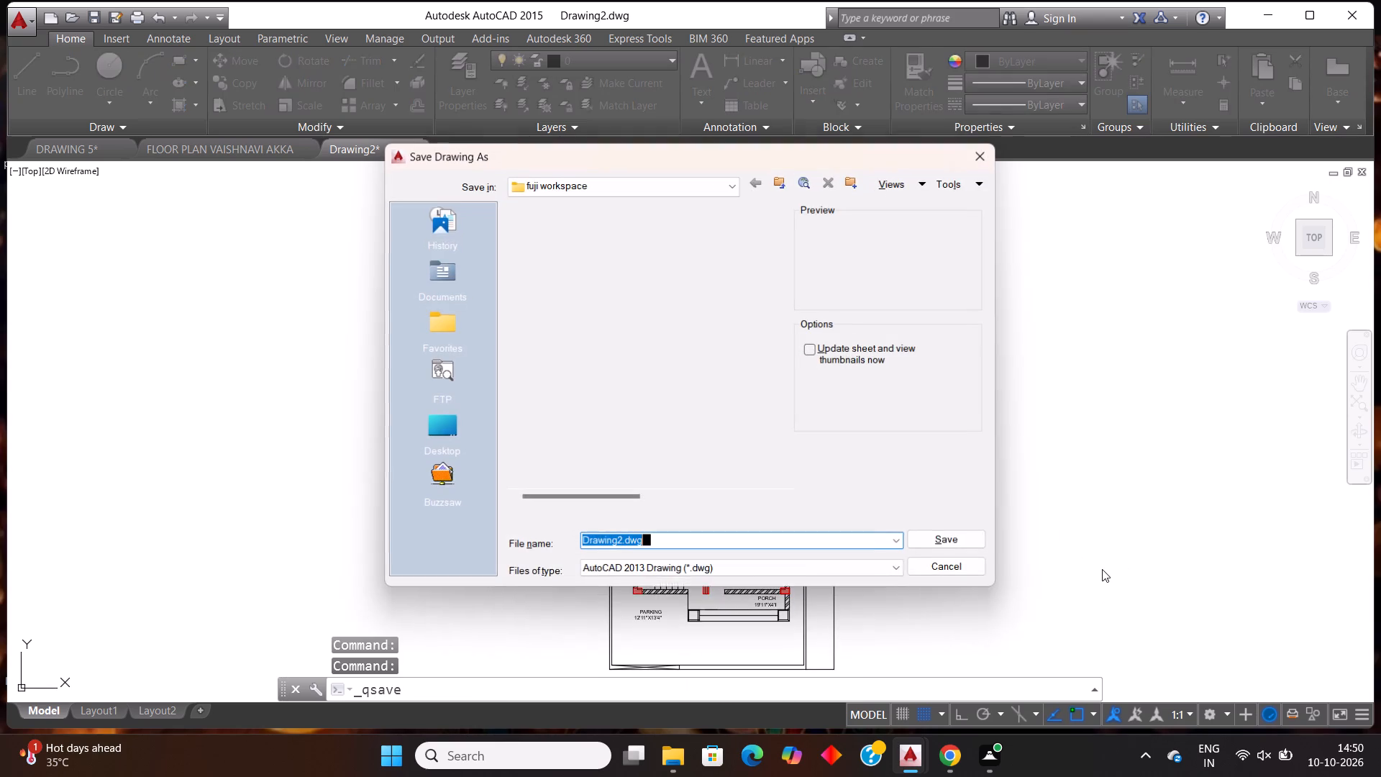
{"action": "left_click", "coordinate": [667, 547]}
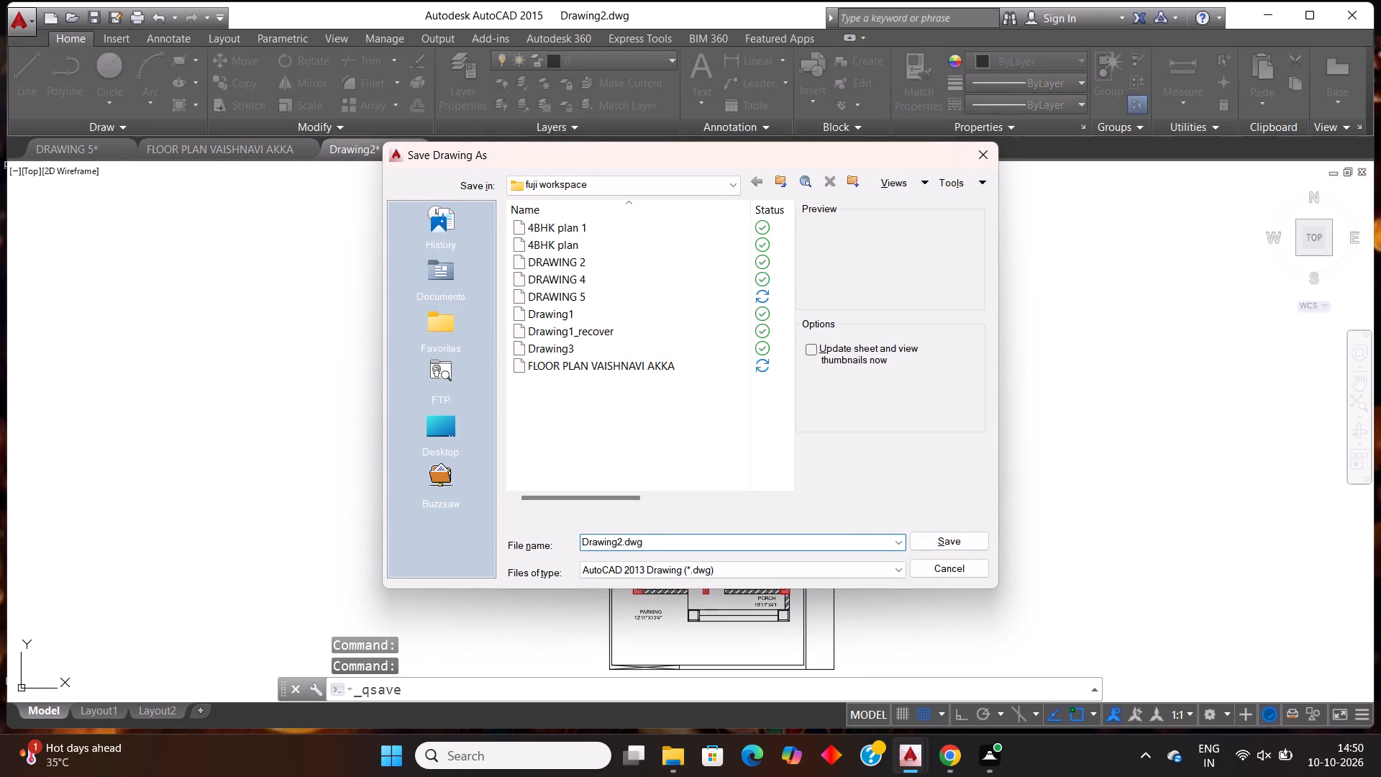
{"action": "left_click_drag", "start_coordinate": [655, 540], "coordinate": [576, 563]}
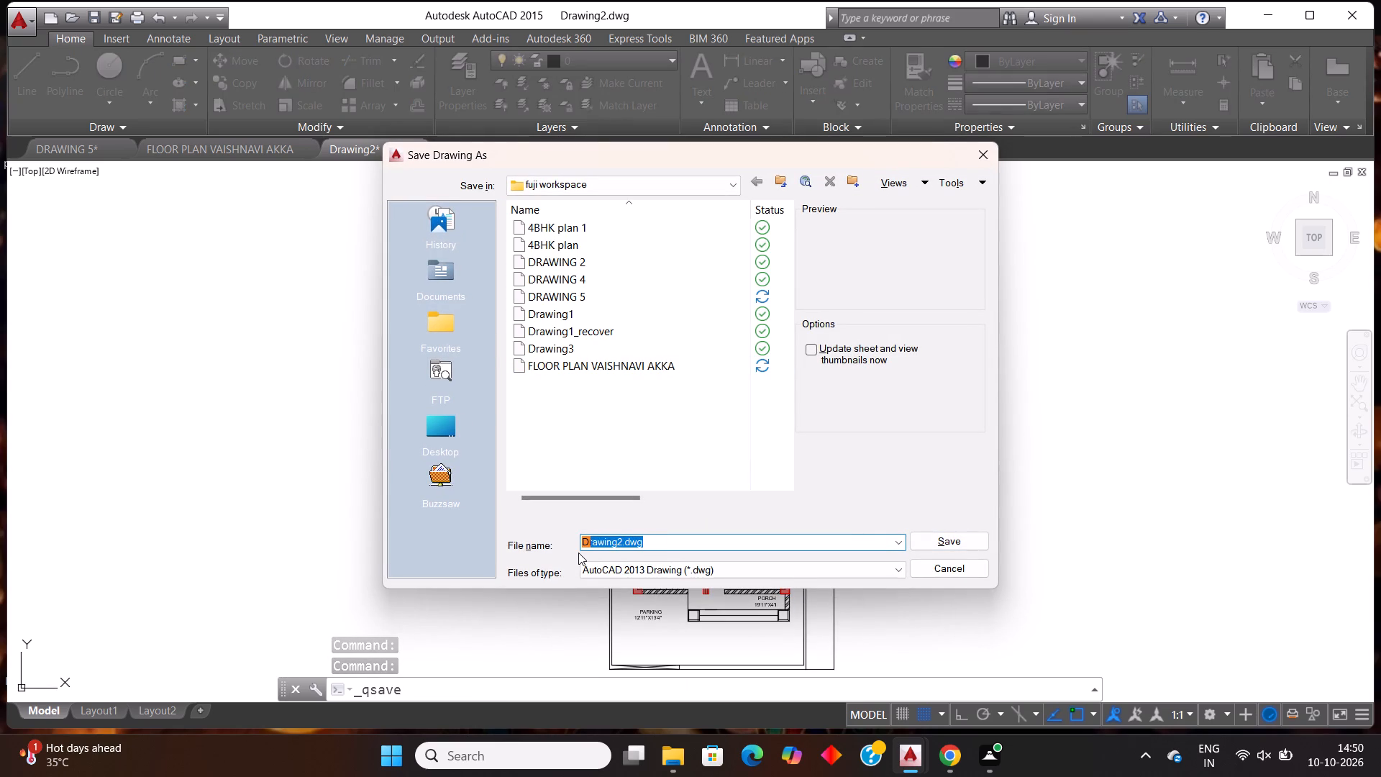
{"action": "key", "text": "BackSpace"}
{"action": "type", "text": "DRAWING 6.DWG"}
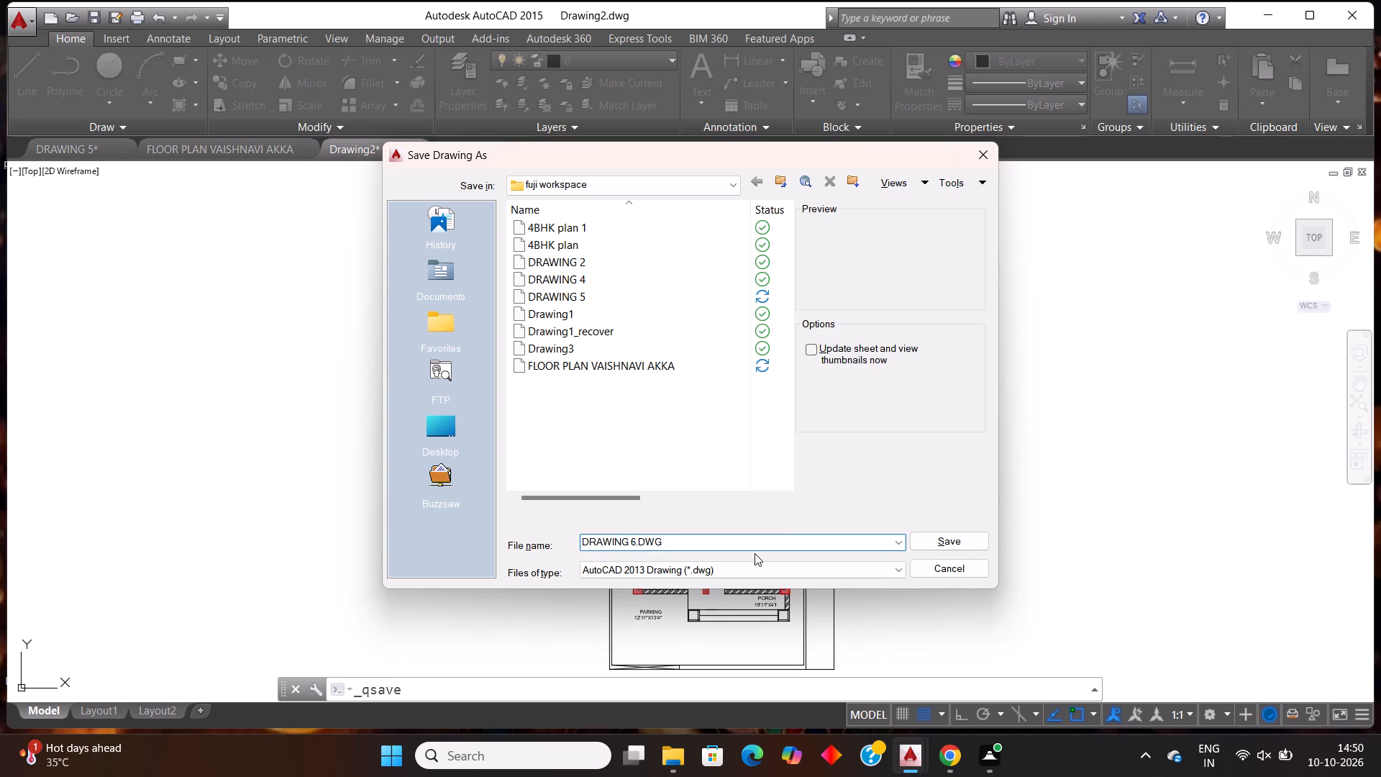
{"action": "left_click", "coordinate": [951, 543]}
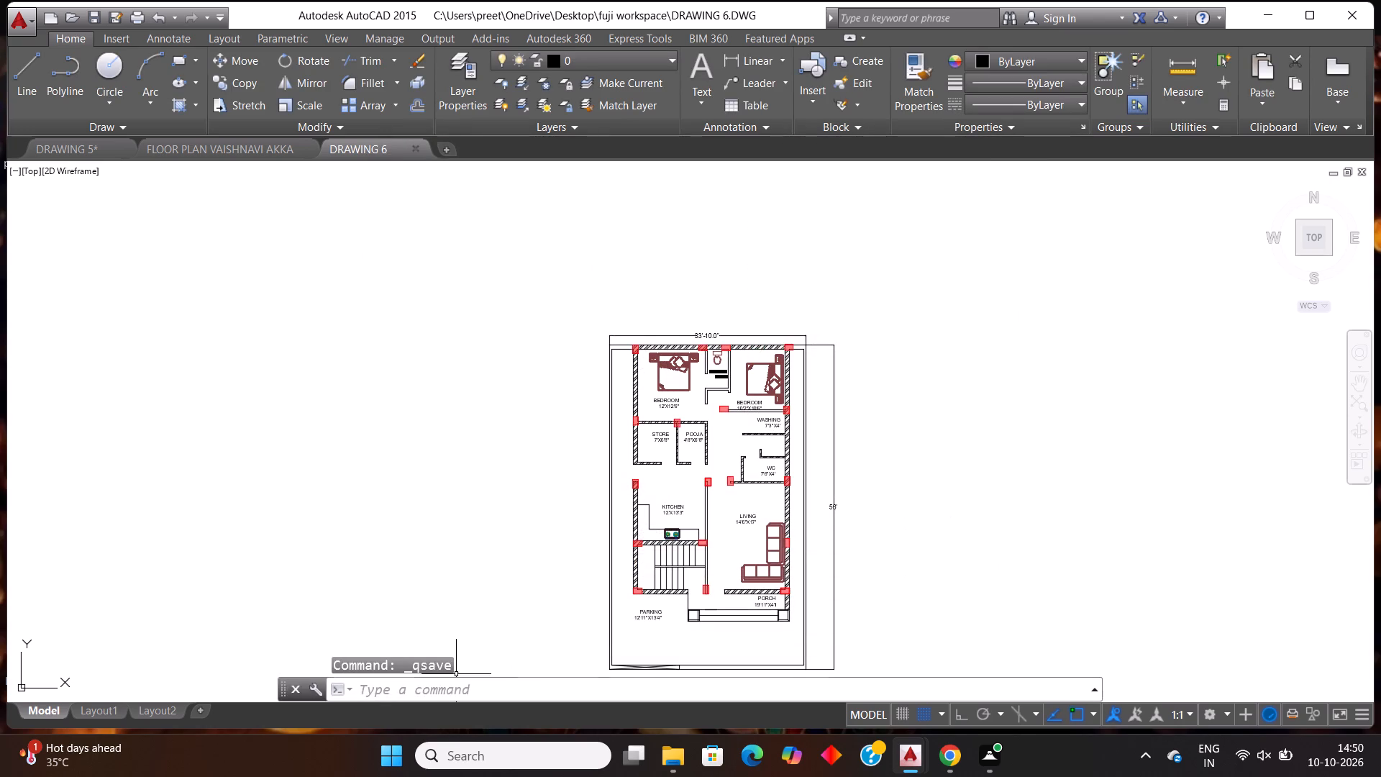
Turn off command logging with LOGFILEOFF.
{"action": "left_click", "coordinate": [385, 694]}
{"action": "type", "text": "LOG"}
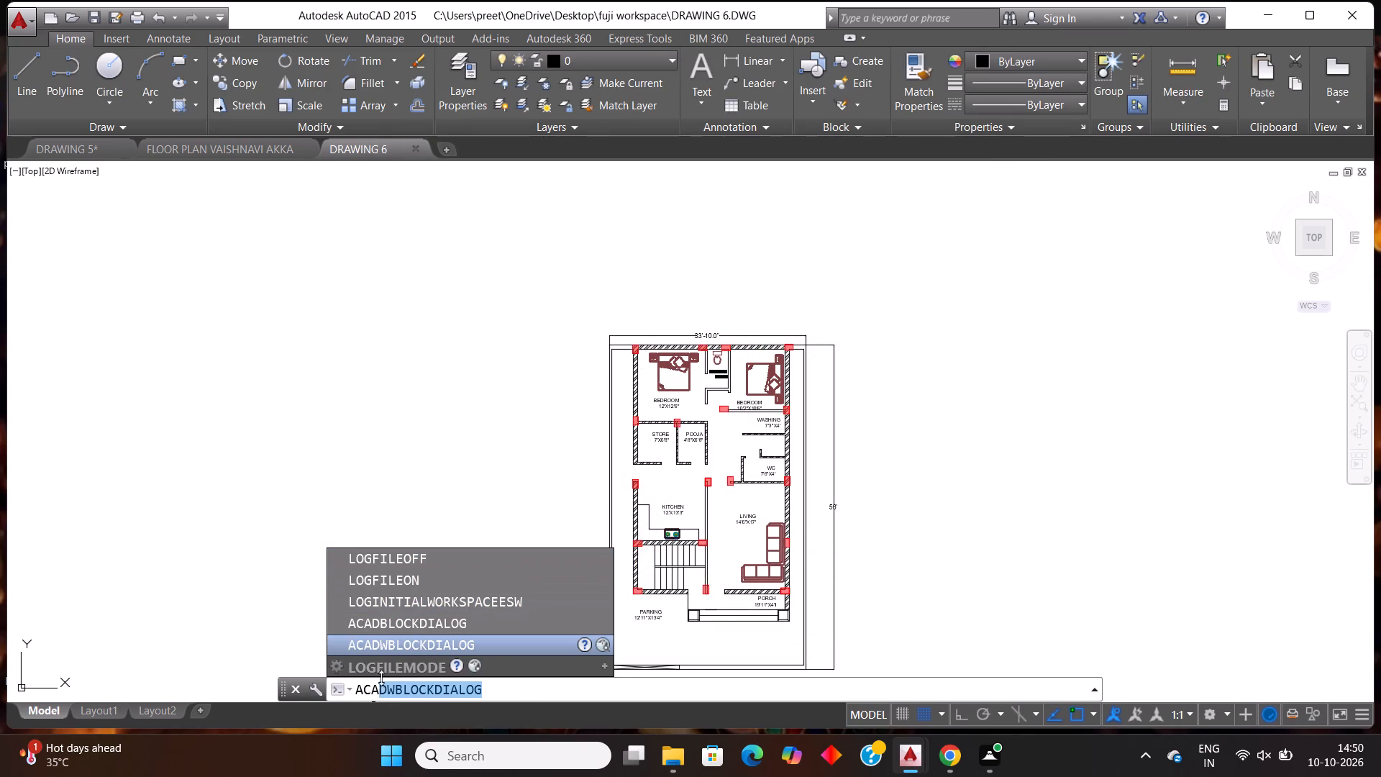
{"action": "left_click", "coordinate": [430, 568]}
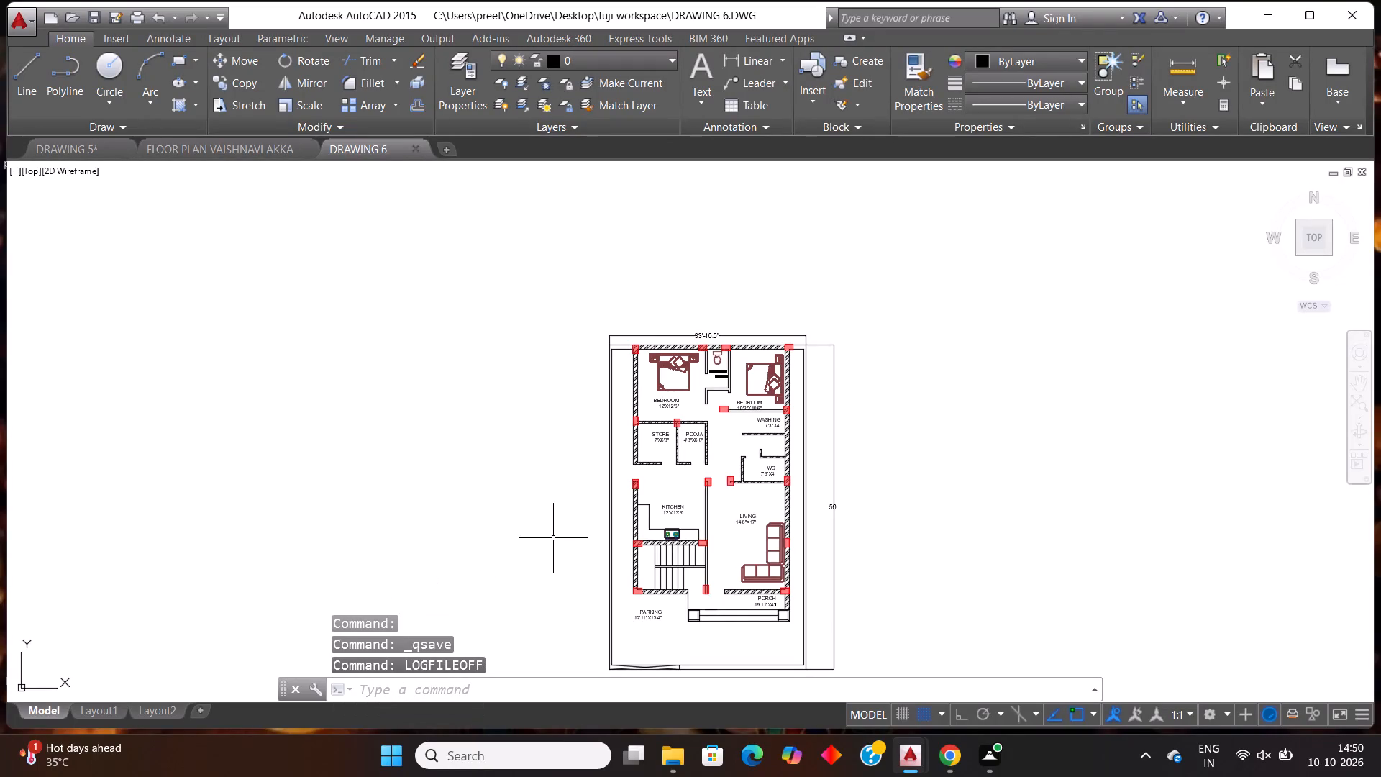
Save the drawing again under its current name.
{"action": "scroll", "coordinate": [562, 534], "scroll_direction": "down", "scroll_amount": 2}
{"action": "scroll", "coordinate": [621, 588], "scroll_direction": "up", "scroll_amount": 3}
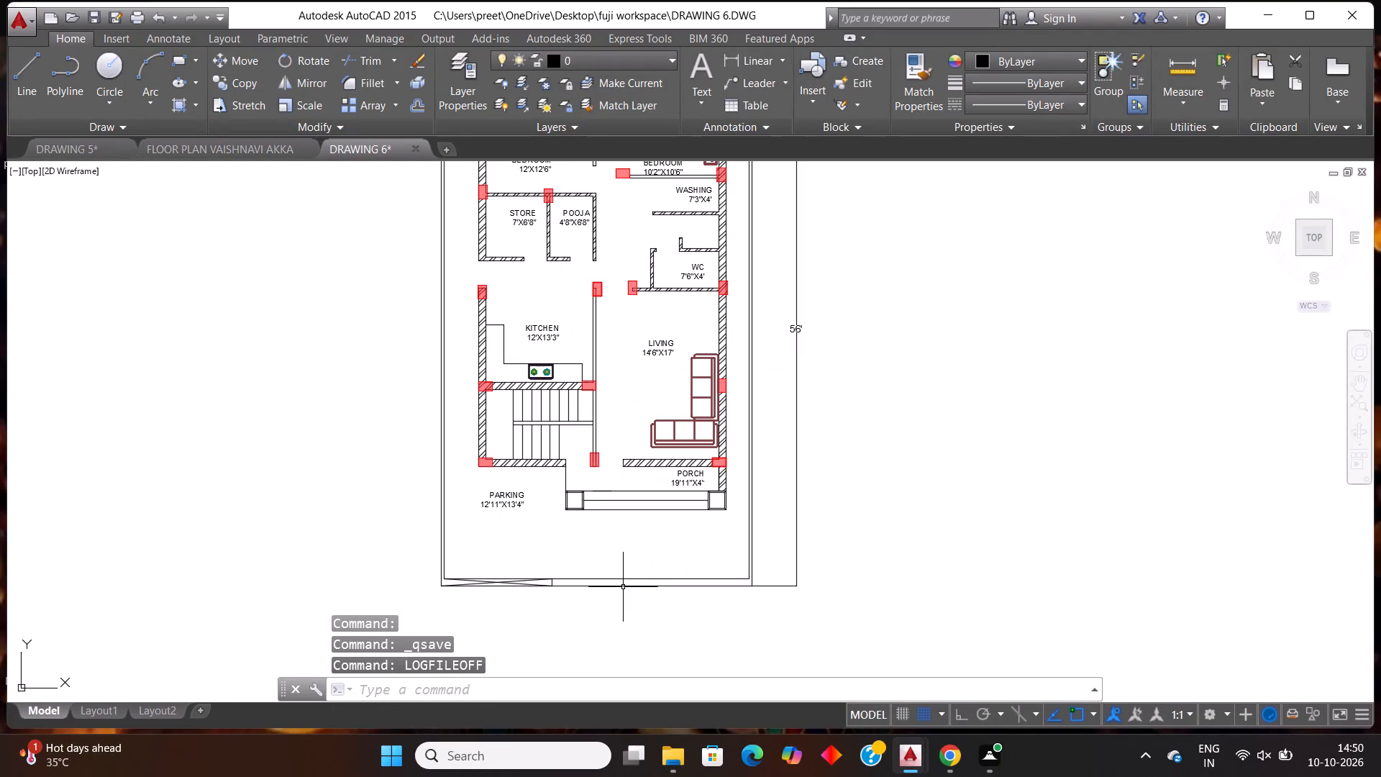
{"action": "key", "text": "ctrl+s"}
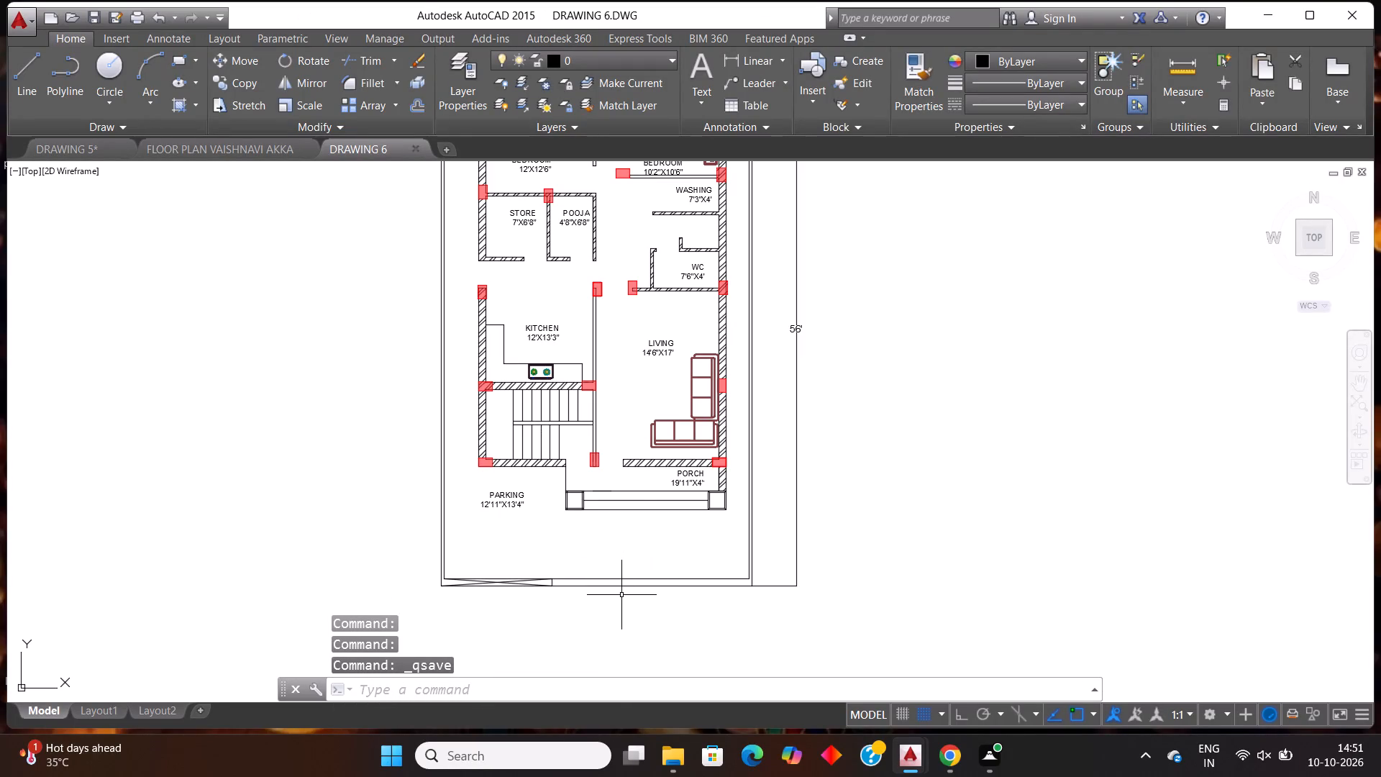
Set up a centred plot to Microsoft Print to PDF, with a window plot area enclosing the whole dimensioned plan.
{"action": "key", "text": "ctrl+p"}
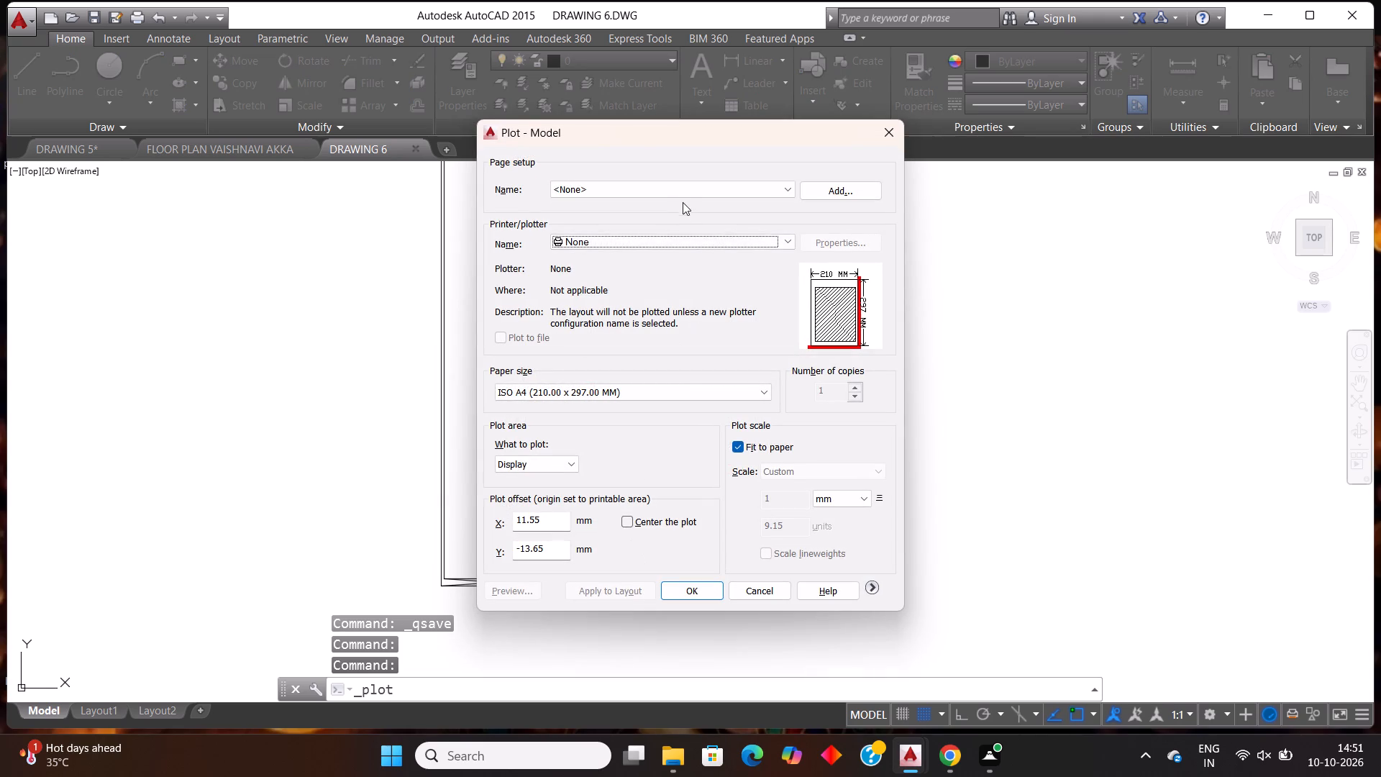
{"action": "left_click", "coordinate": [675, 240]}
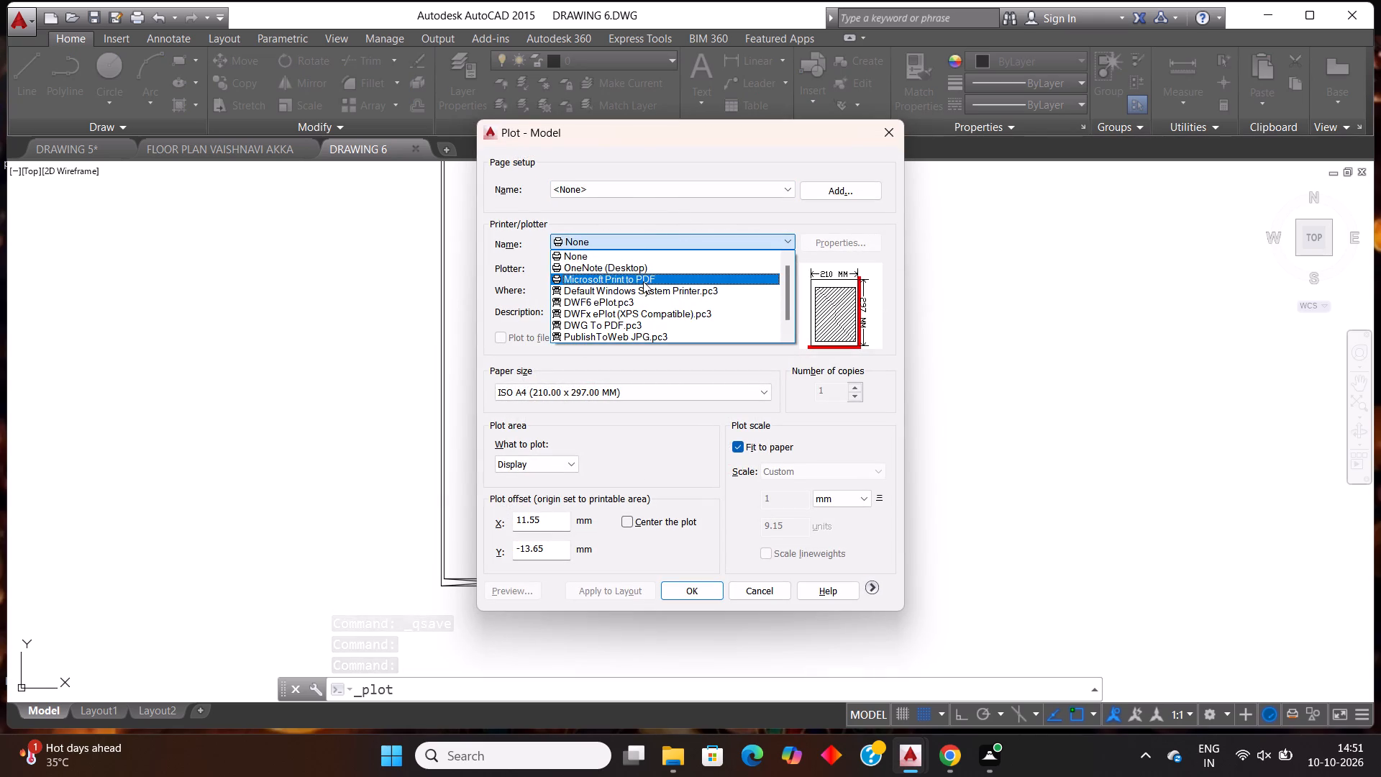
{"action": "left_click", "coordinate": [643, 281]}
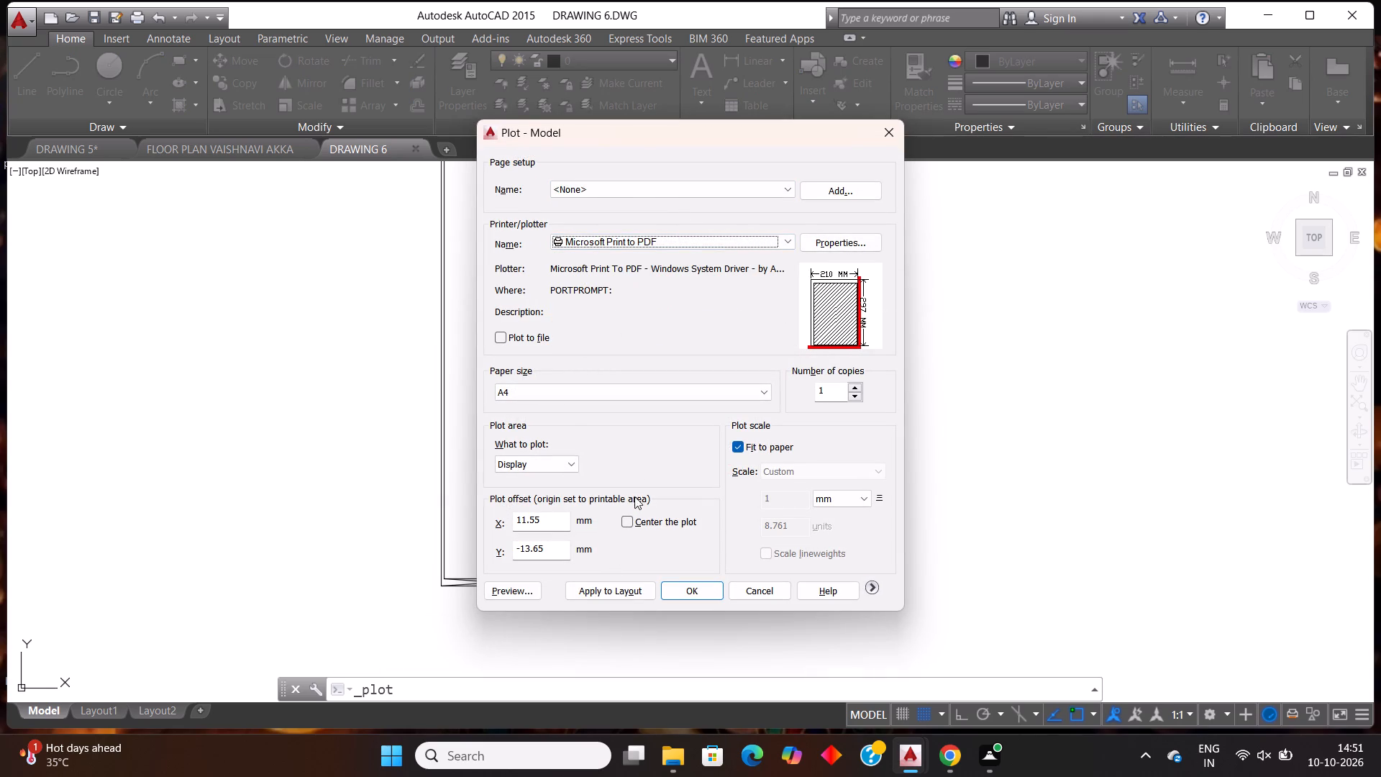
{"action": "left_click", "coordinate": [631, 523]}
{"action": "left_click", "coordinate": [571, 462]}
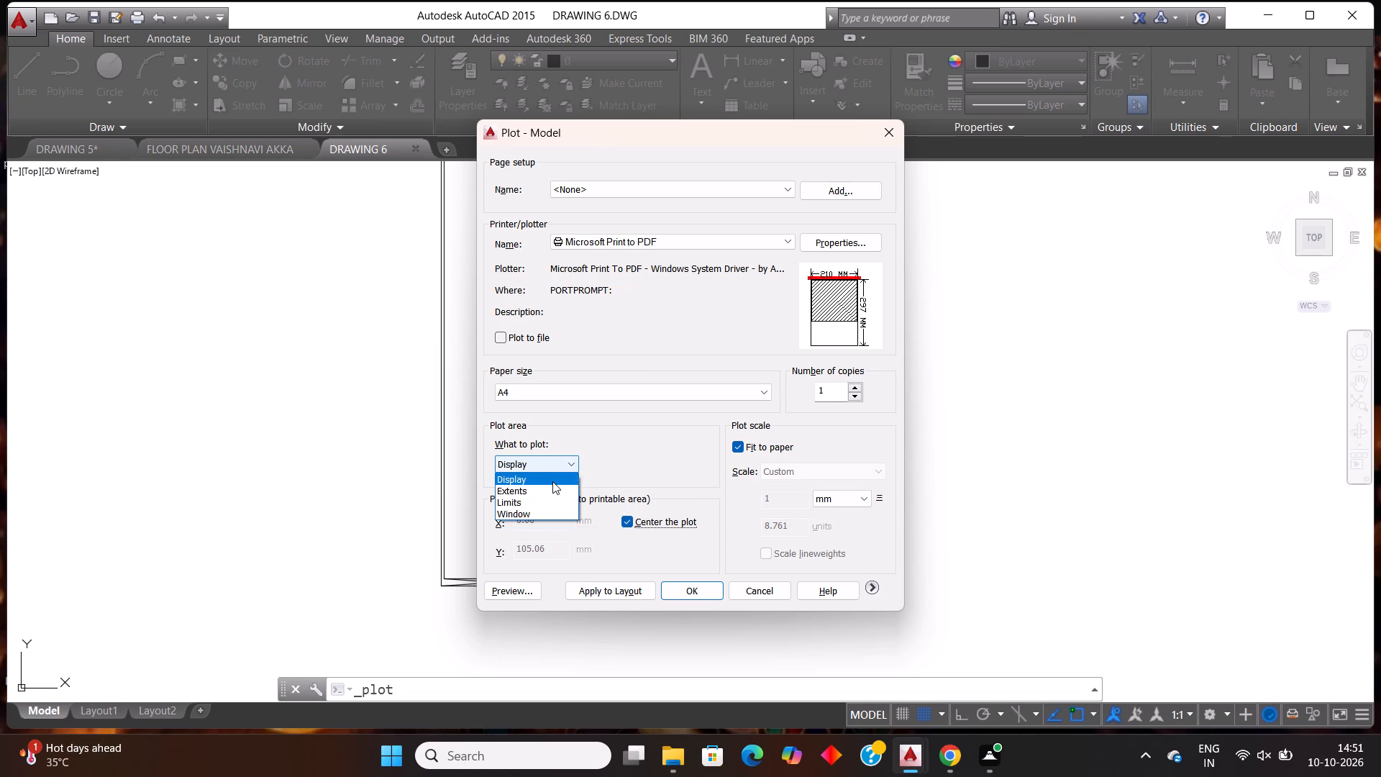
{"action": "left_click", "coordinate": [529, 518]}
{"action": "scroll", "coordinate": [540, 469], "scroll_direction": "down", "scroll_amount": 3}
{"action": "scroll", "coordinate": [515, 388], "scroll_direction": "up", "scroll_amount": 2}
{"action": "scroll", "coordinate": [498, 329], "scroll_direction": "down", "scroll_amount": 1}
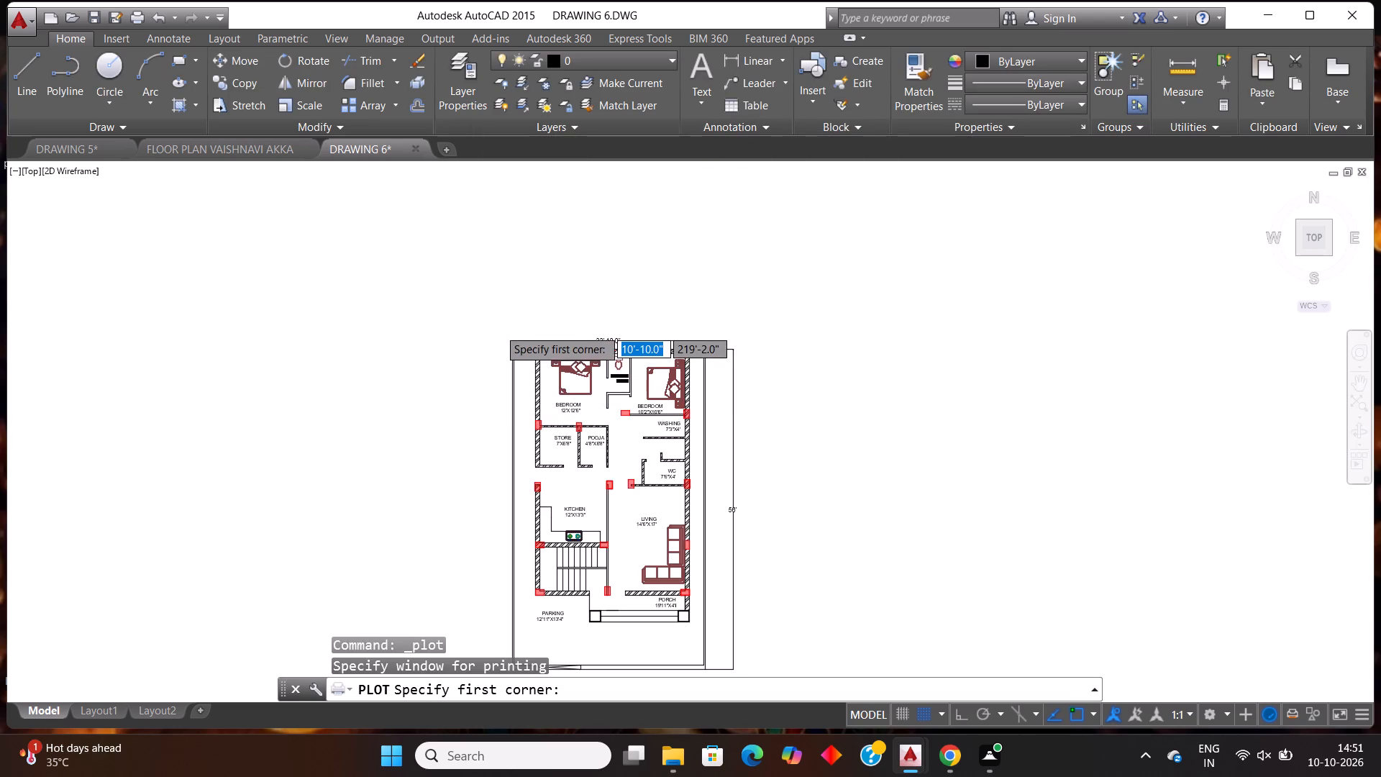
{"action": "left_click", "coordinate": [480, 314]}
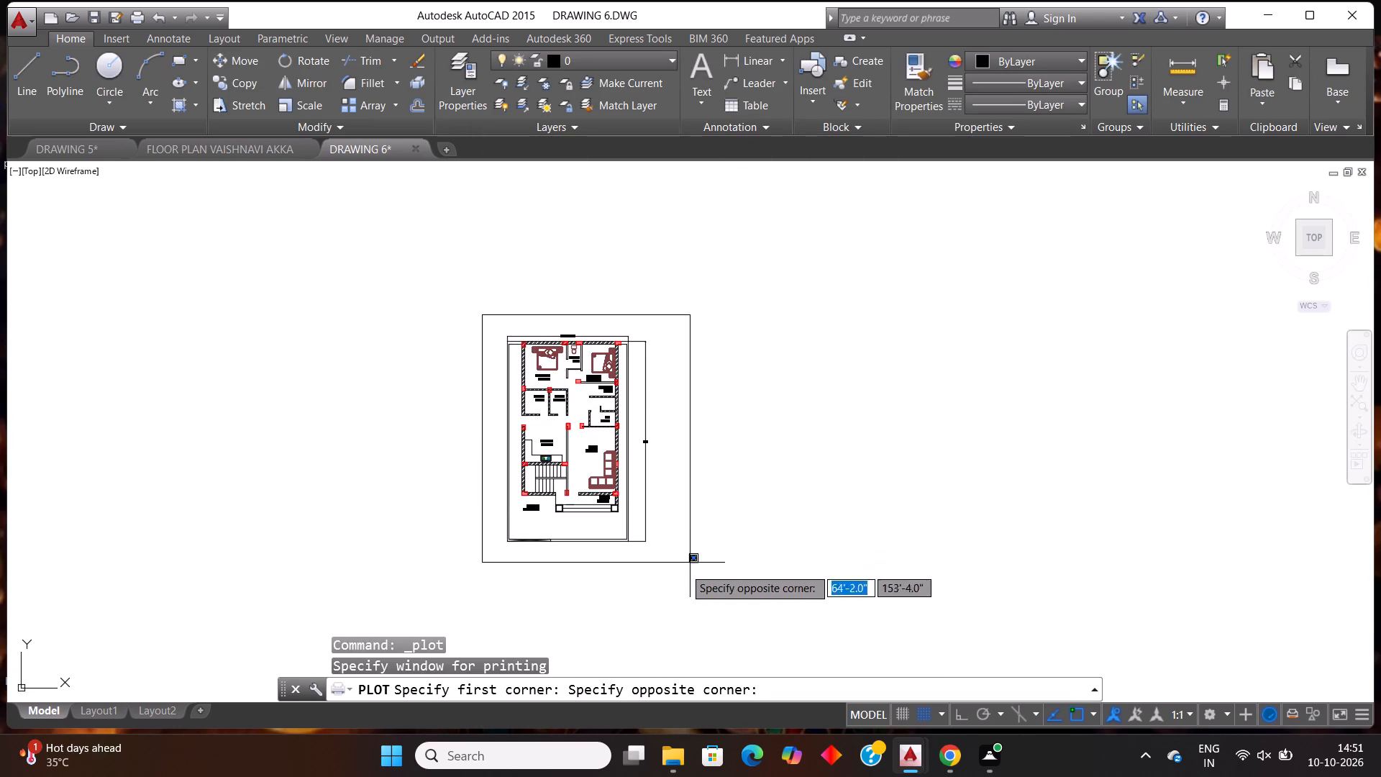
{"action": "left_click", "coordinate": [655, 555]}
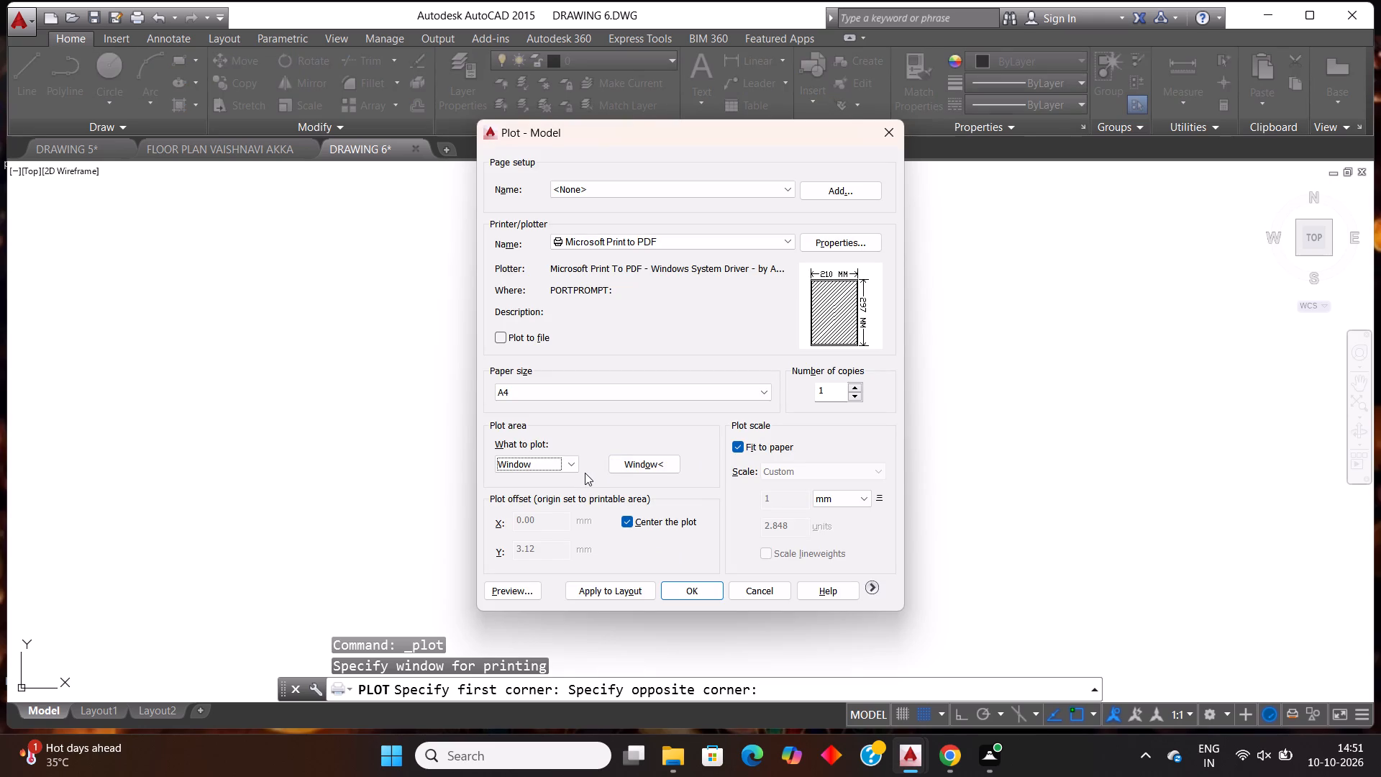
Preview the plot and output it as DRAWING 6 PDF in the fuji workspace folder.
{"action": "left_click", "coordinate": [516, 589]}
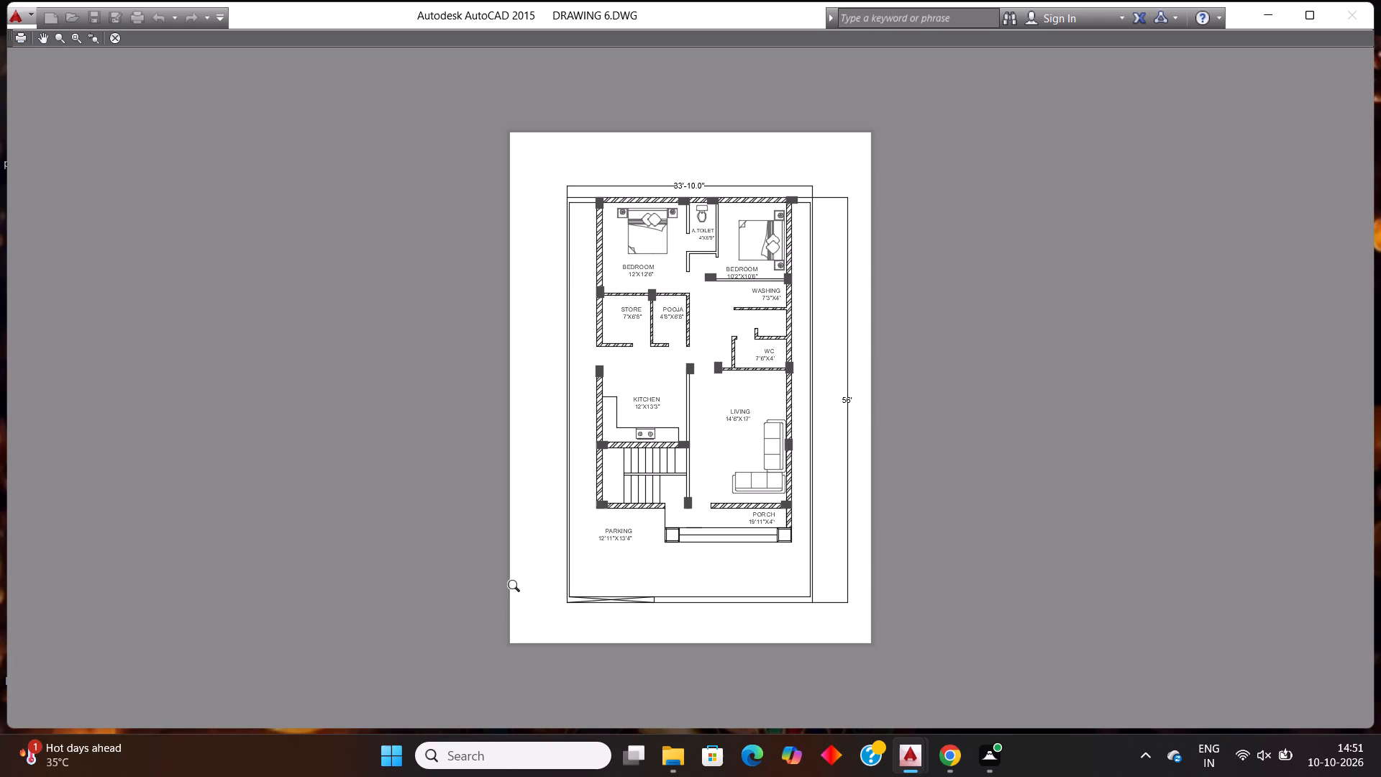
{"action": "left_click", "coordinate": [27, 44]}
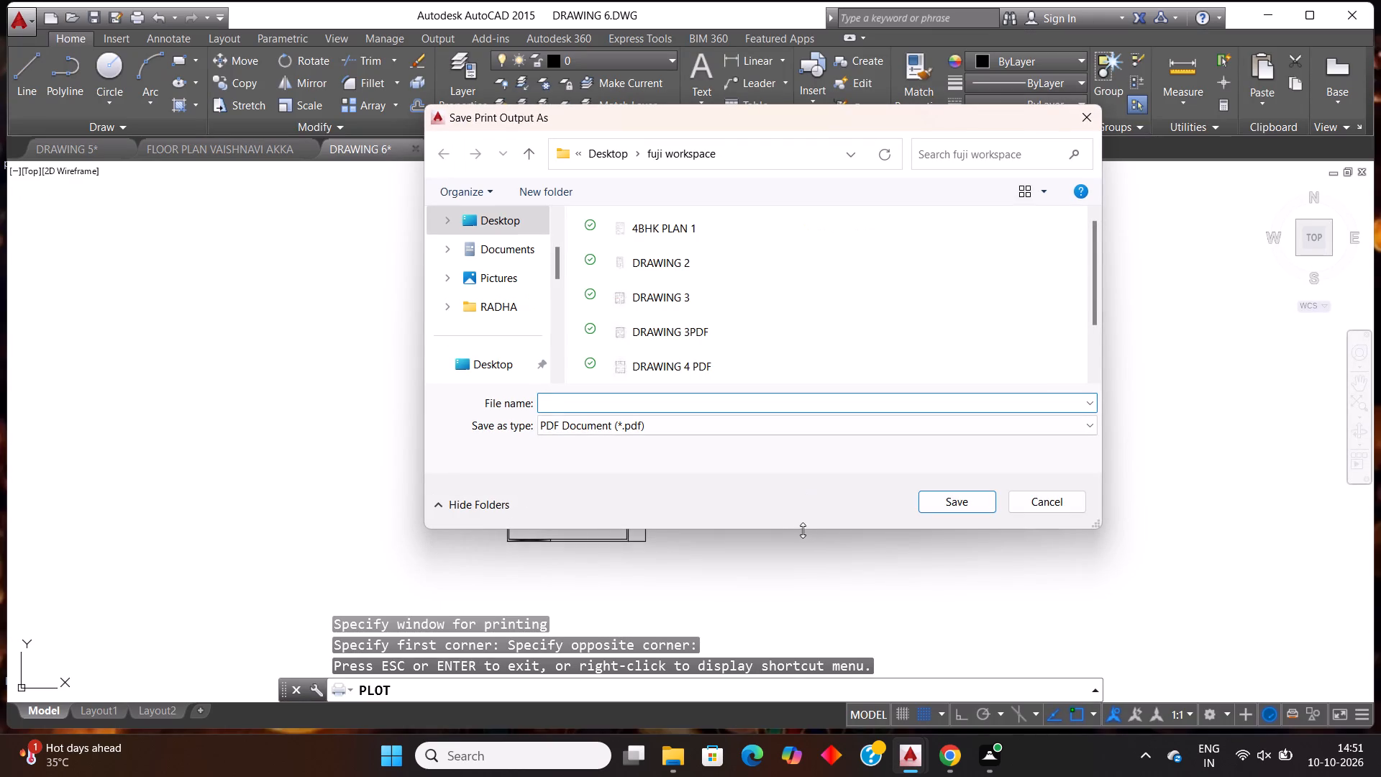
{"action": "left_click", "coordinate": [539, 401]}
{"action": "type", "text": "DRAWING 6 PDF"}
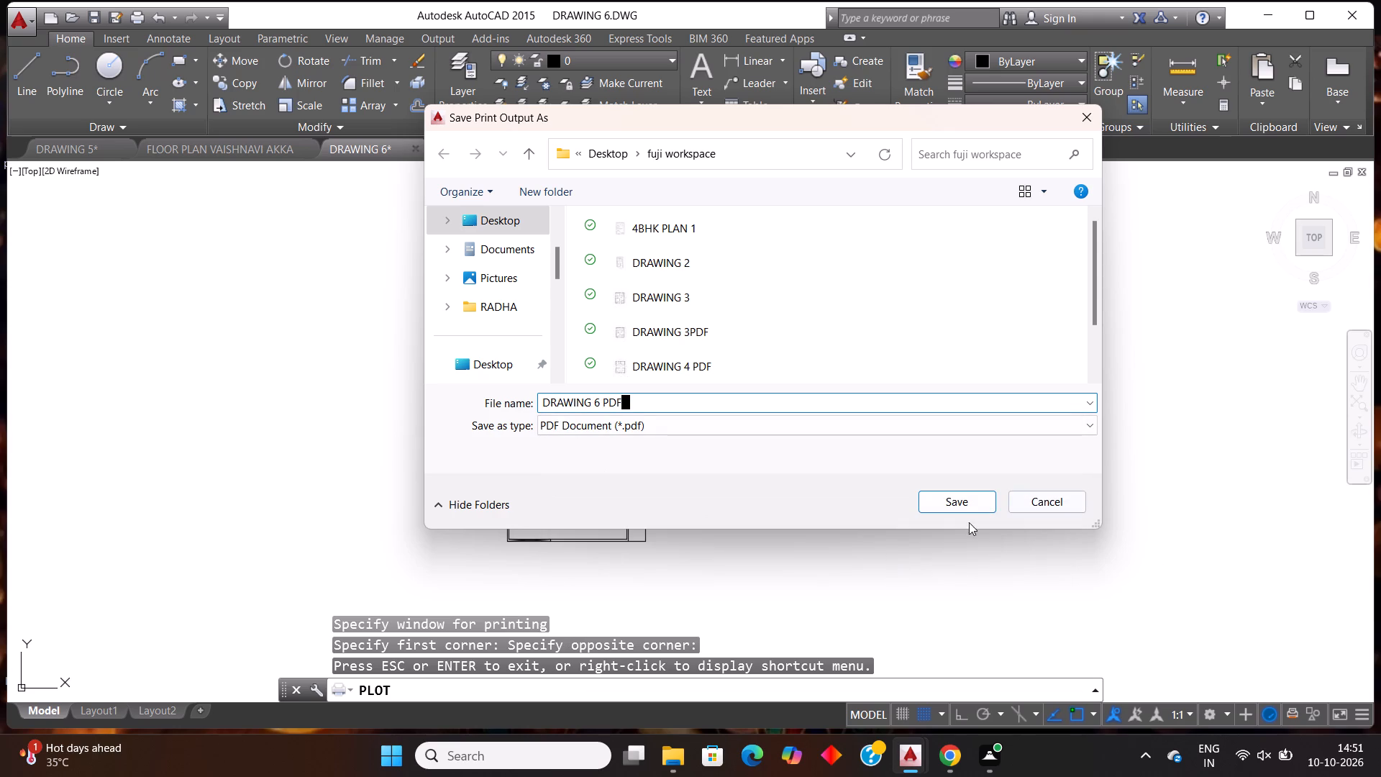
{"action": "left_click", "coordinate": [962, 509]}
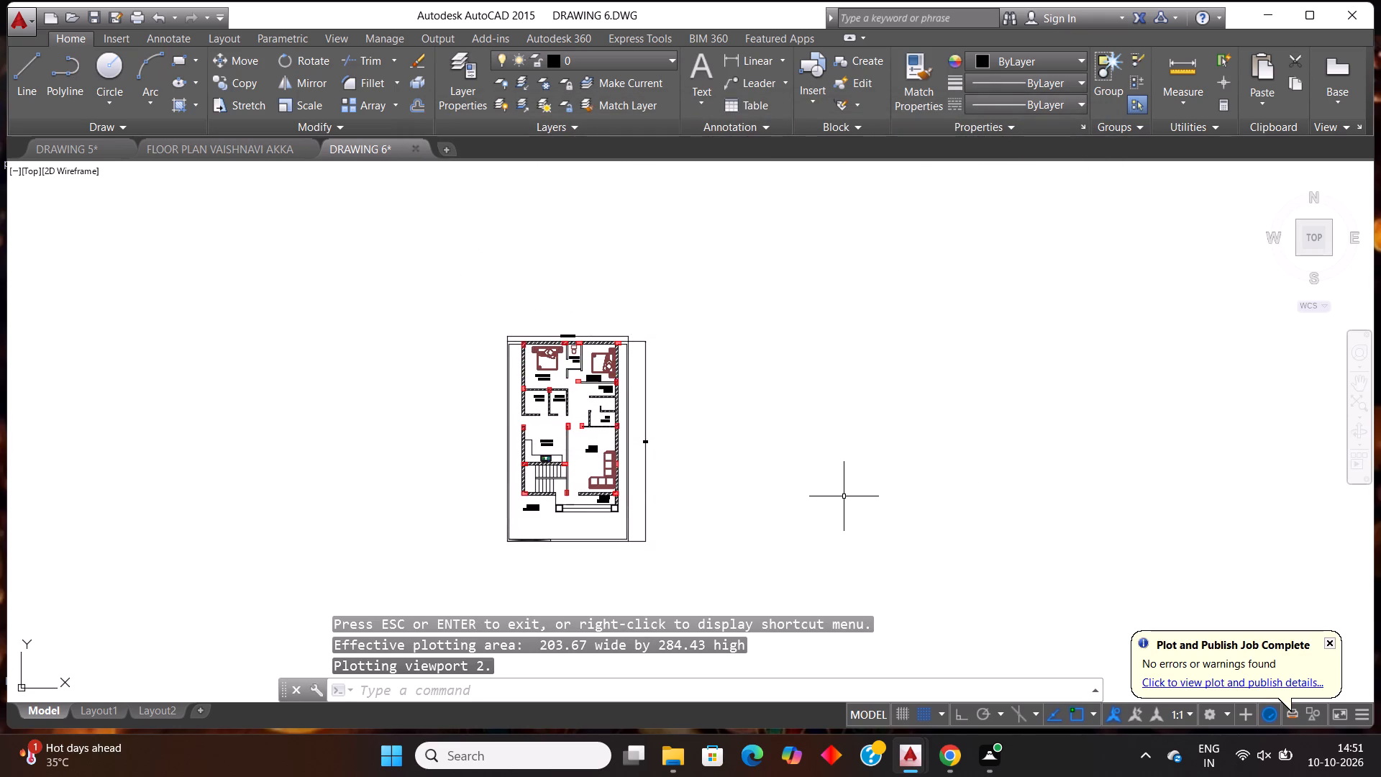
Save the drawing after plotting.
{"action": "key", "text": "ctrl+s"}
{"action": "scroll", "coordinate": [782, 565], "scroll_direction": "down", "scroll_amount": 1}
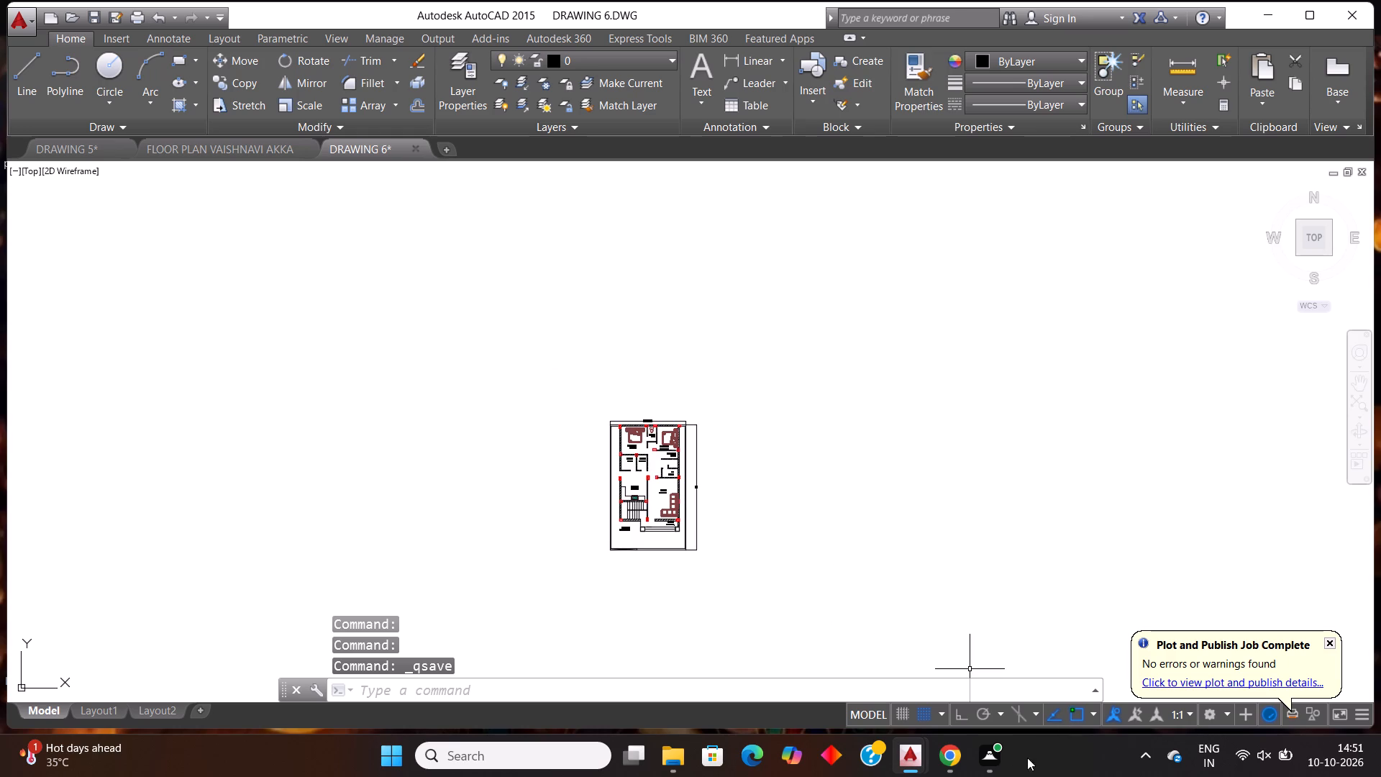